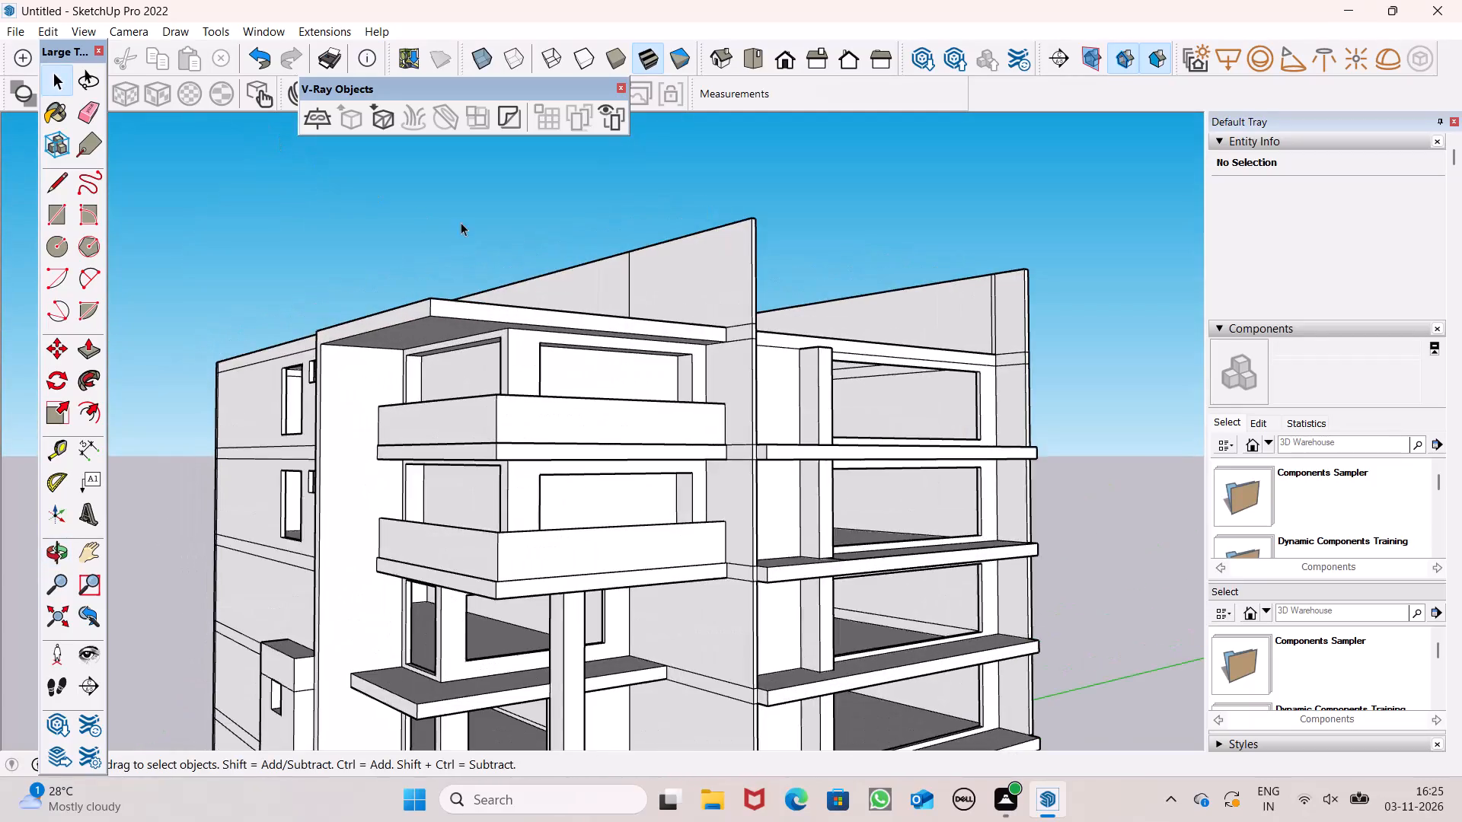
Examine the multi-storey building's balconies, ledges, side walls and roof from several angles.
{"action": "scroll", "coordinate": [551, 258], "scroll_direction": "down", "scroll_amount": 2}
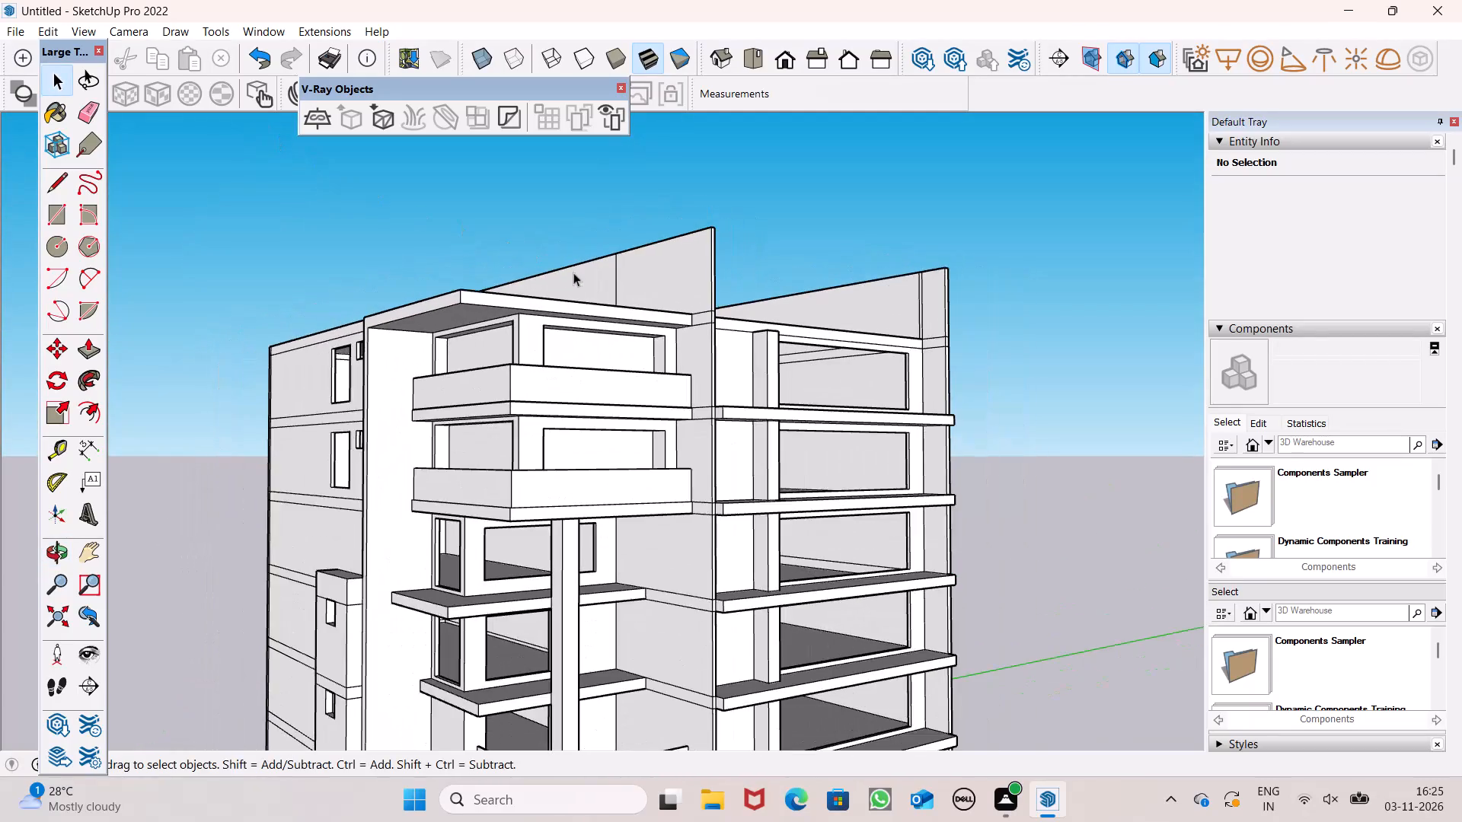
{"action": "middle_click_drag", "start_coordinate": [707, 304], "coordinate": [451, 342]}
{"action": "scroll", "coordinate": [682, 307], "scroll_direction": "down", "scroll_amount": 5}
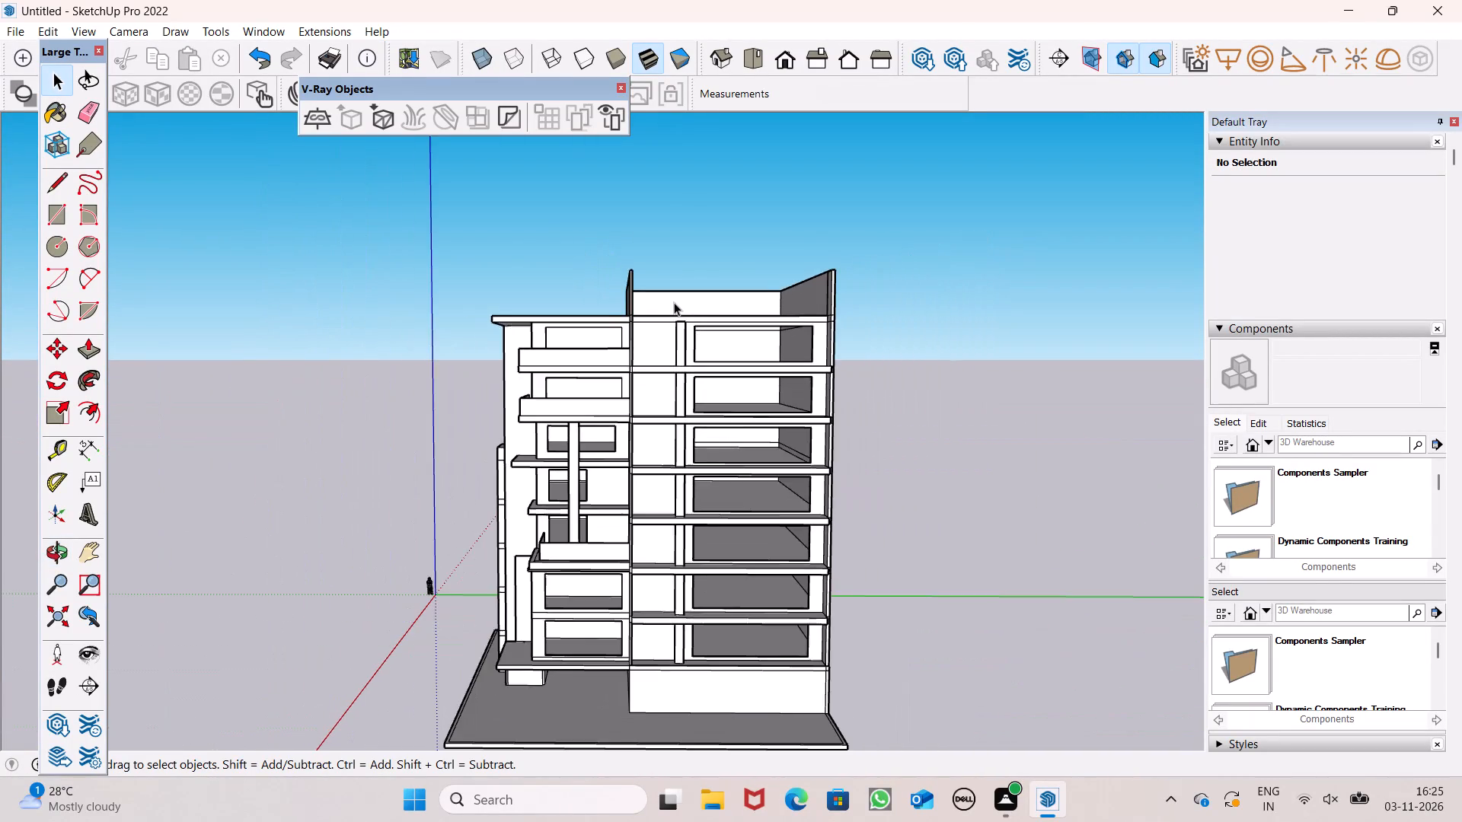
{"action": "scroll", "coordinate": [675, 302], "scroll_direction": "down", "scroll_amount": 4}
{"action": "middle_click_drag", "start_coordinate": [734, 363], "coordinate": [1092, 368]}
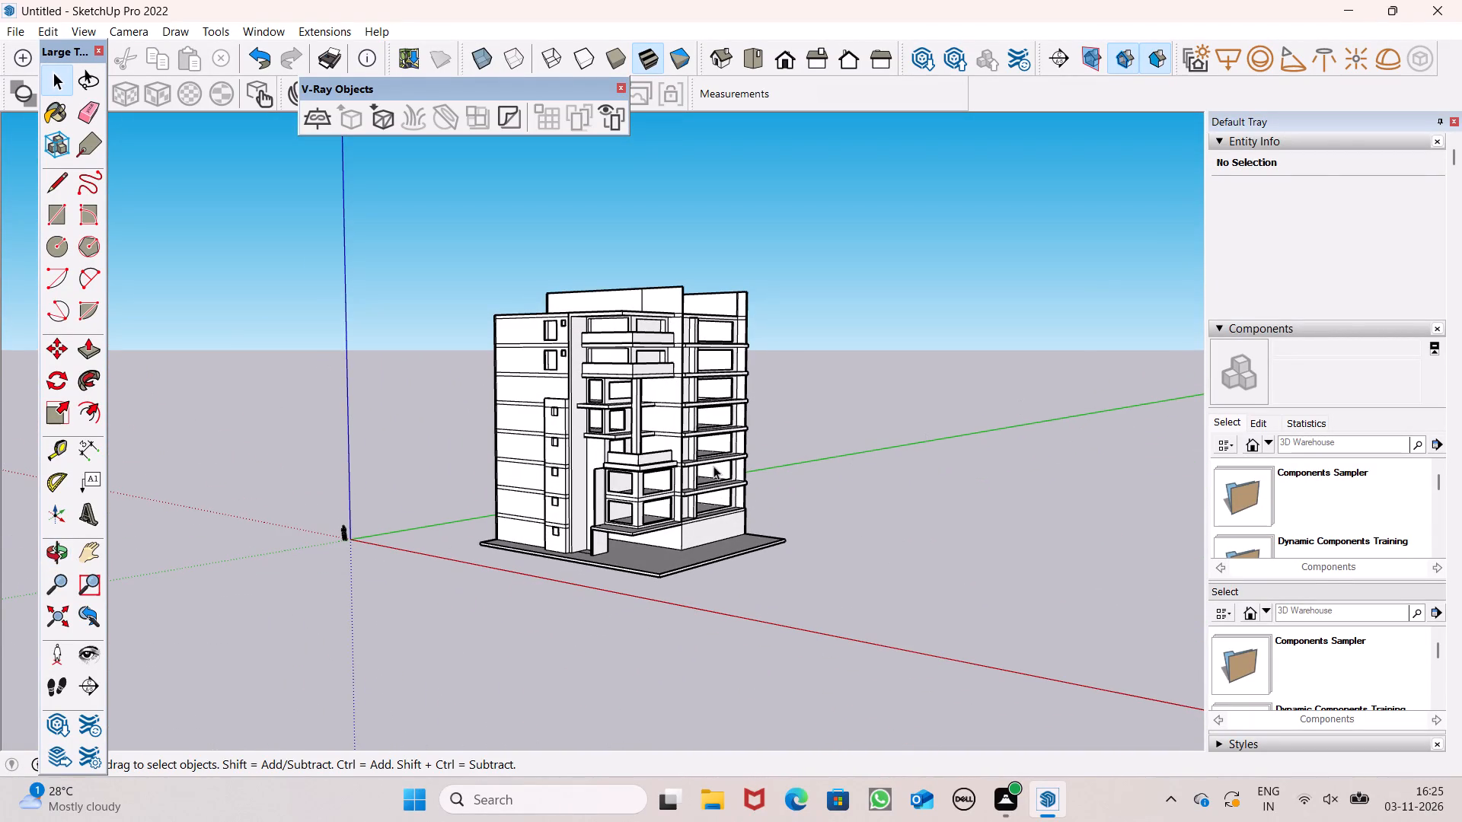
{"action": "middle_click_drag", "start_coordinate": [629, 470], "coordinate": [541, 562]}
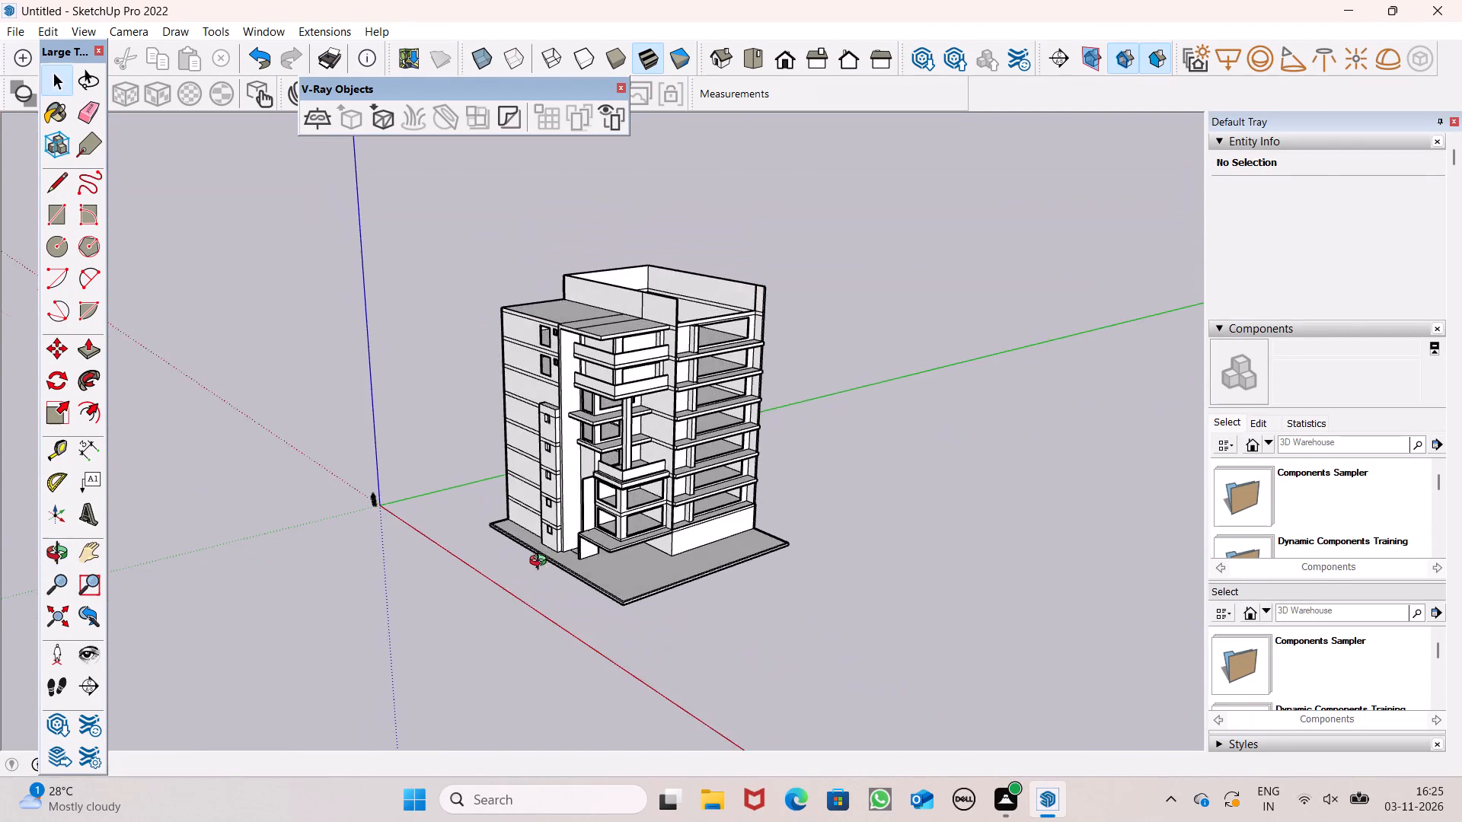
{"action": "middle_click_drag", "start_coordinate": [541, 562], "coordinate": [735, 557]}
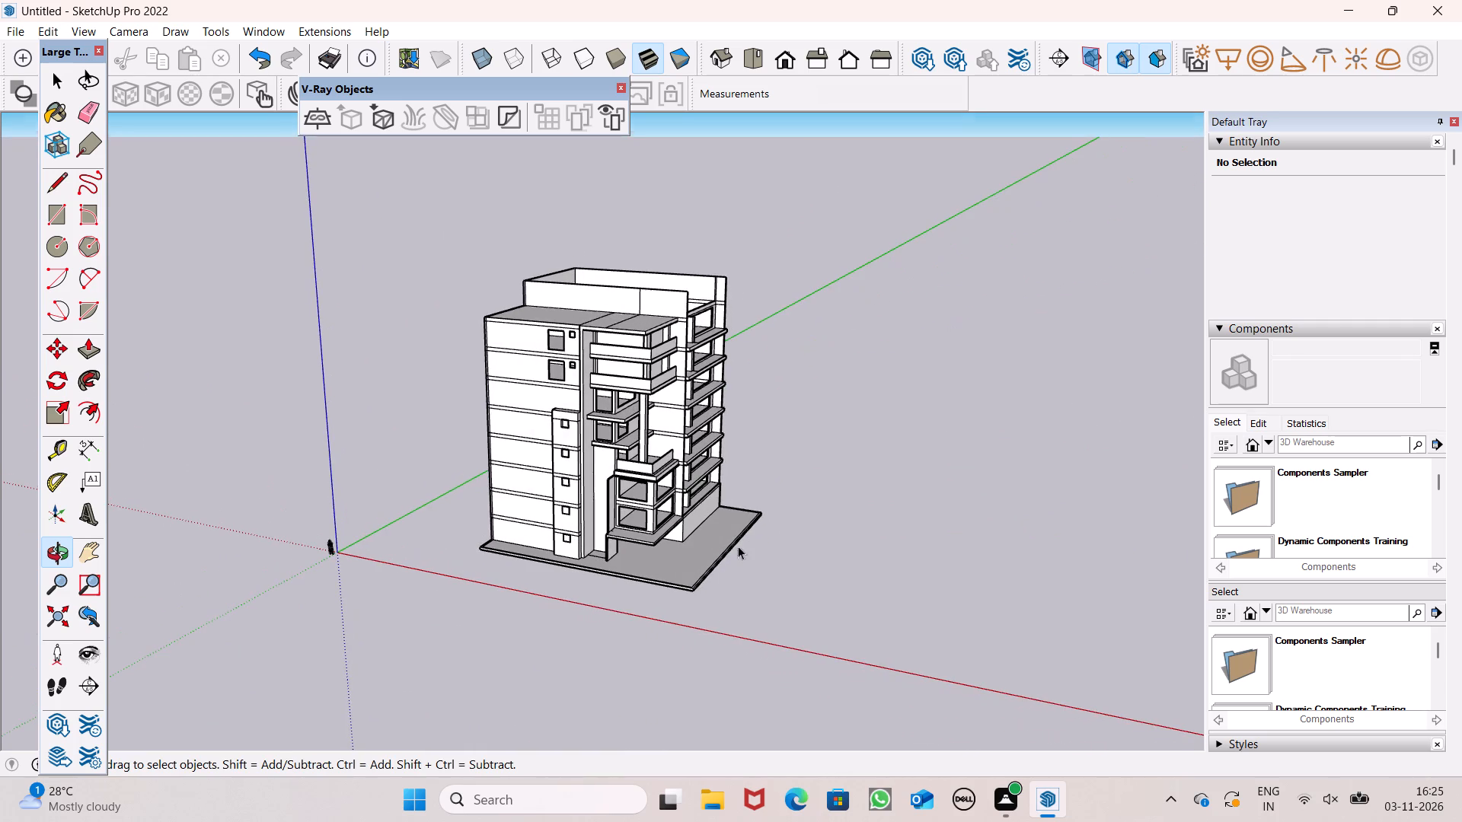
{"action": "scroll", "coordinate": [726, 372], "scroll_direction": "up", "scroll_amount": 6}
{"action": "middle_click_drag", "start_coordinate": [695, 524], "coordinate": [407, 690]}
{"action": "scroll", "coordinate": [695, 524], "scroll_direction": "up", "scroll_amount": 1}
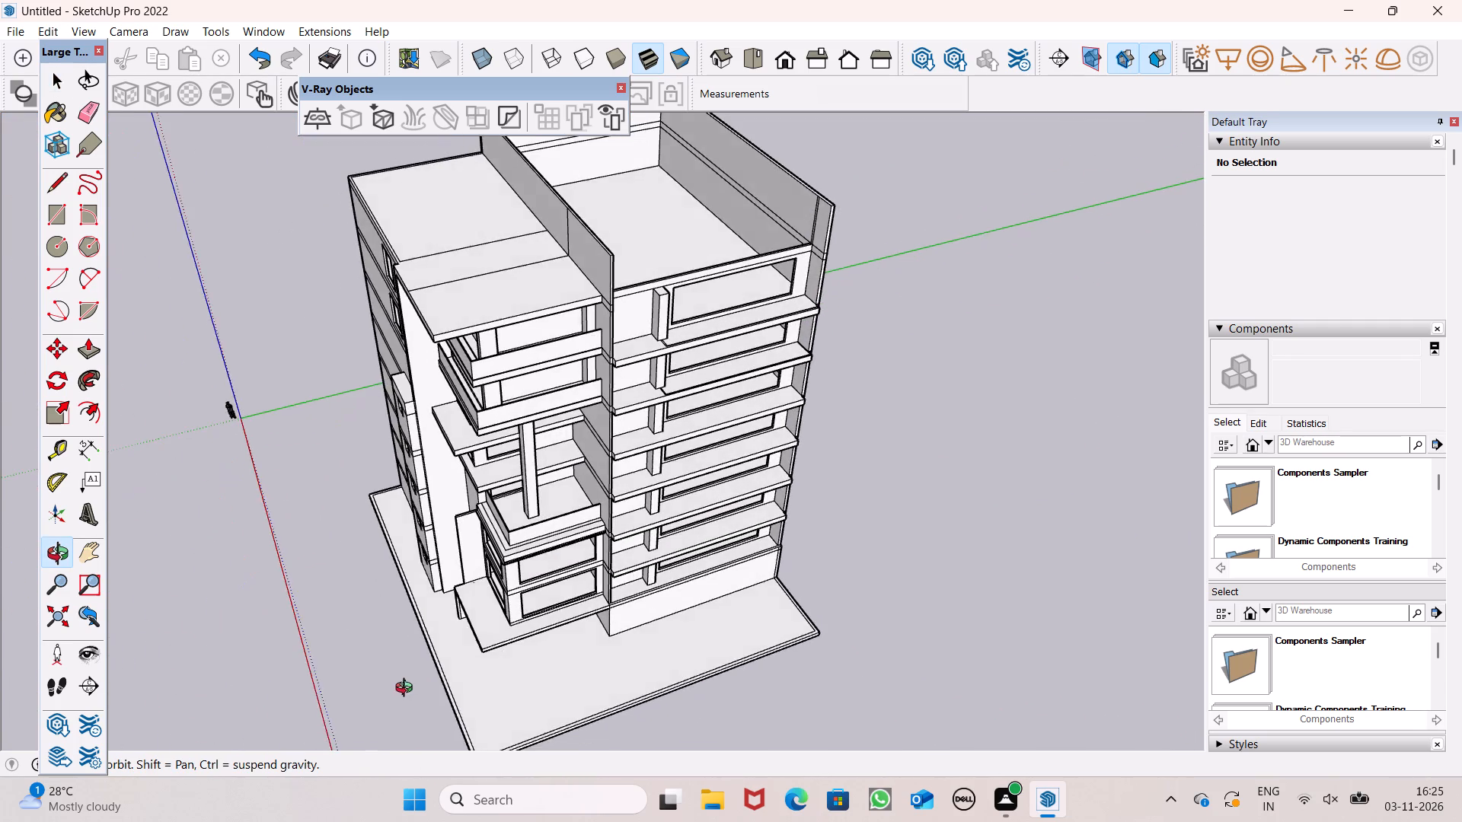
{"action": "middle_click_drag", "start_coordinate": [407, 690], "coordinate": [404, 690]}
{"action": "scroll", "coordinate": [541, 490], "scroll_direction": "up", "scroll_amount": 7}
{"action": "scroll", "coordinate": [659, 231], "scroll_direction": "up", "scroll_amount": 2}
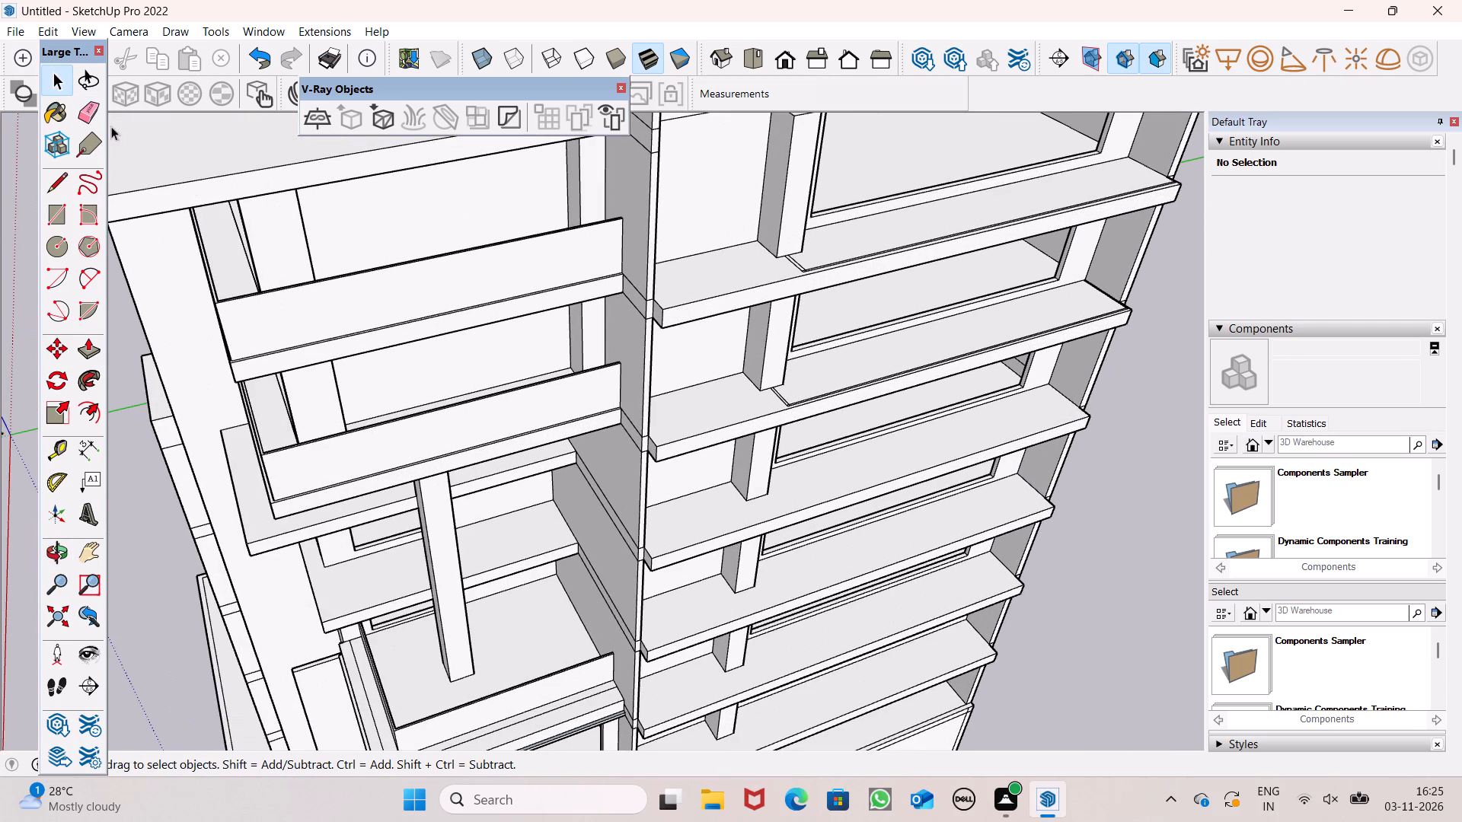
Erase the two short lines crossing the narrow front end of the tall dividing wall at roof slab level.
{"action": "left_click", "coordinate": [78, 116]}
{"action": "scroll", "coordinate": [486, 181], "scroll_direction": "down", "scroll_amount": 3}
{"action": "scroll", "coordinate": [527, 271], "scroll_direction": "down", "scroll_amount": 6}
{"action": "middle_click_drag", "start_coordinate": [515, 330], "coordinate": [658, 179]}
{"action": "scroll", "coordinate": [647, 190], "scroll_direction": "up", "scroll_amount": 1}
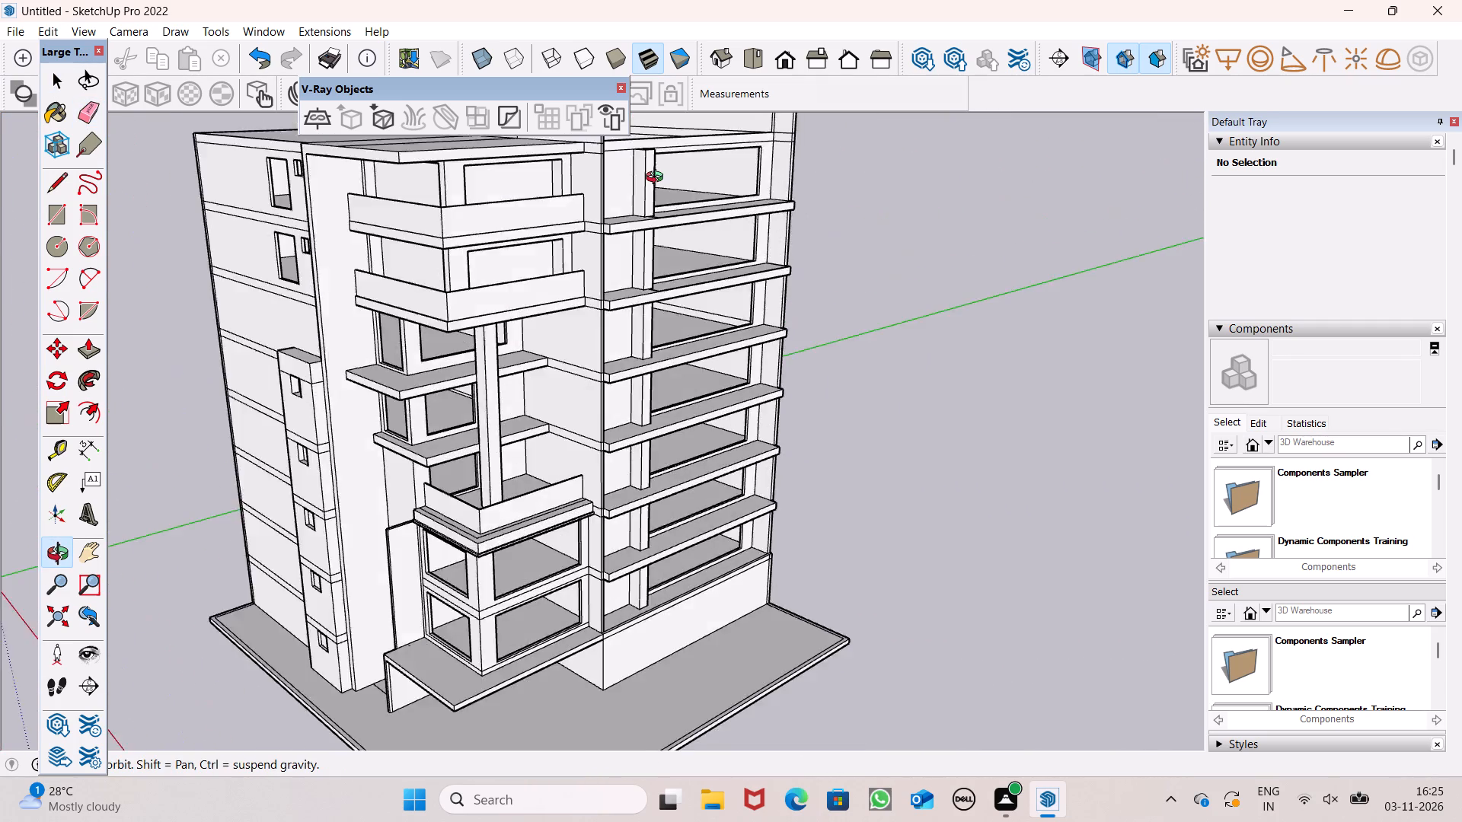
{"action": "middle_click_drag", "start_coordinate": [658, 179], "coordinate": [782, 148]}
{"action": "scroll", "coordinate": [779, 282], "scroll_direction": "down", "scroll_amount": 6}
{"action": "middle_click_drag", "start_coordinate": [703, 339], "coordinate": [733, 311]}
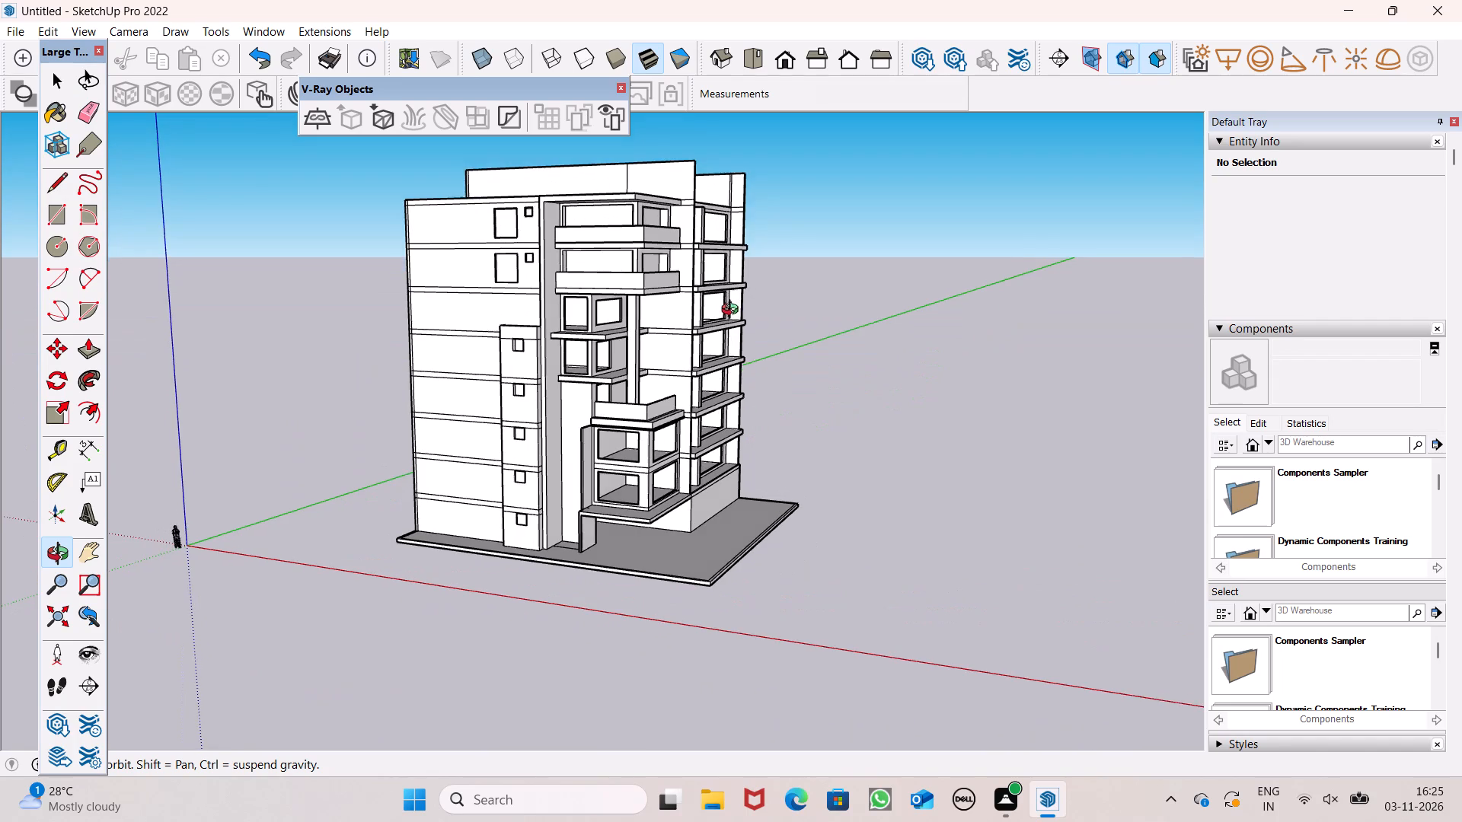
{"action": "middle_click_drag", "start_coordinate": [733, 311], "coordinate": [710, 337]}
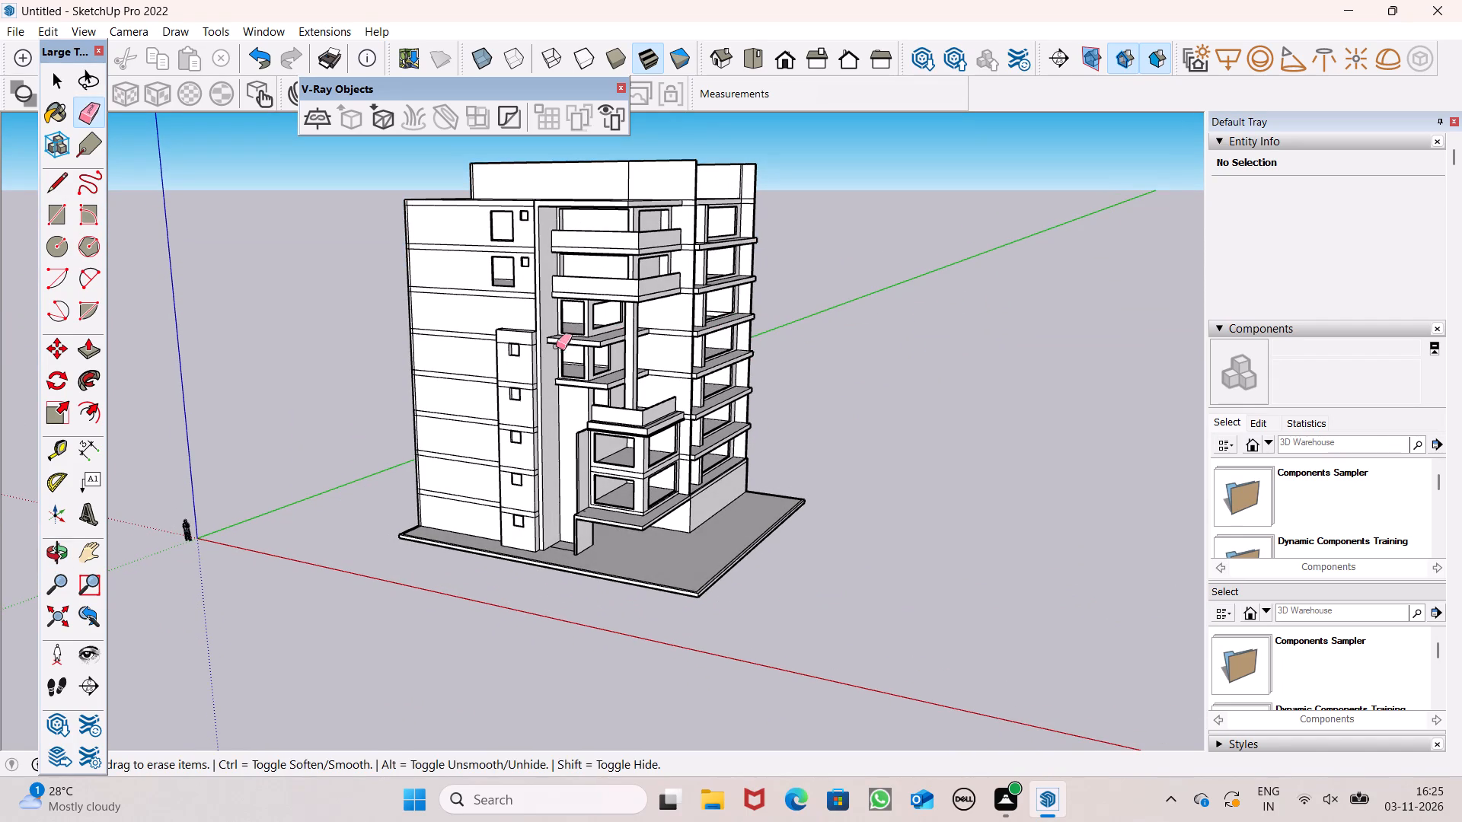
{"action": "middle_click_drag", "start_coordinate": [552, 348], "coordinate": [509, 397]}
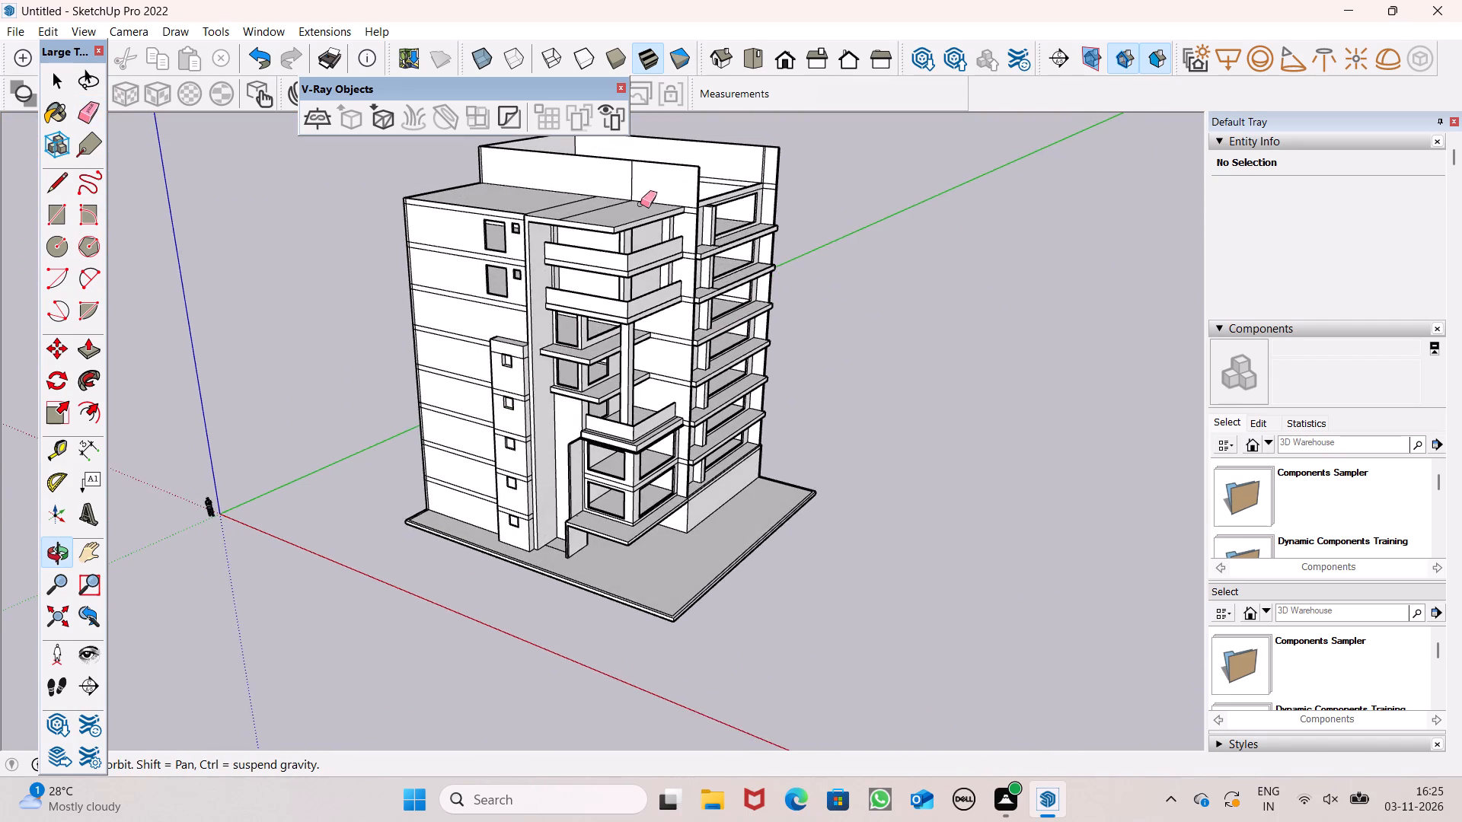
{"action": "scroll", "coordinate": [672, 176], "scroll_direction": "up", "scroll_amount": 9}
{"action": "scroll", "coordinate": [704, 228], "scroll_direction": "up", "scroll_amount": 9}
{"action": "middle_click_drag", "start_coordinate": [738, 333], "coordinate": [665, 354]}
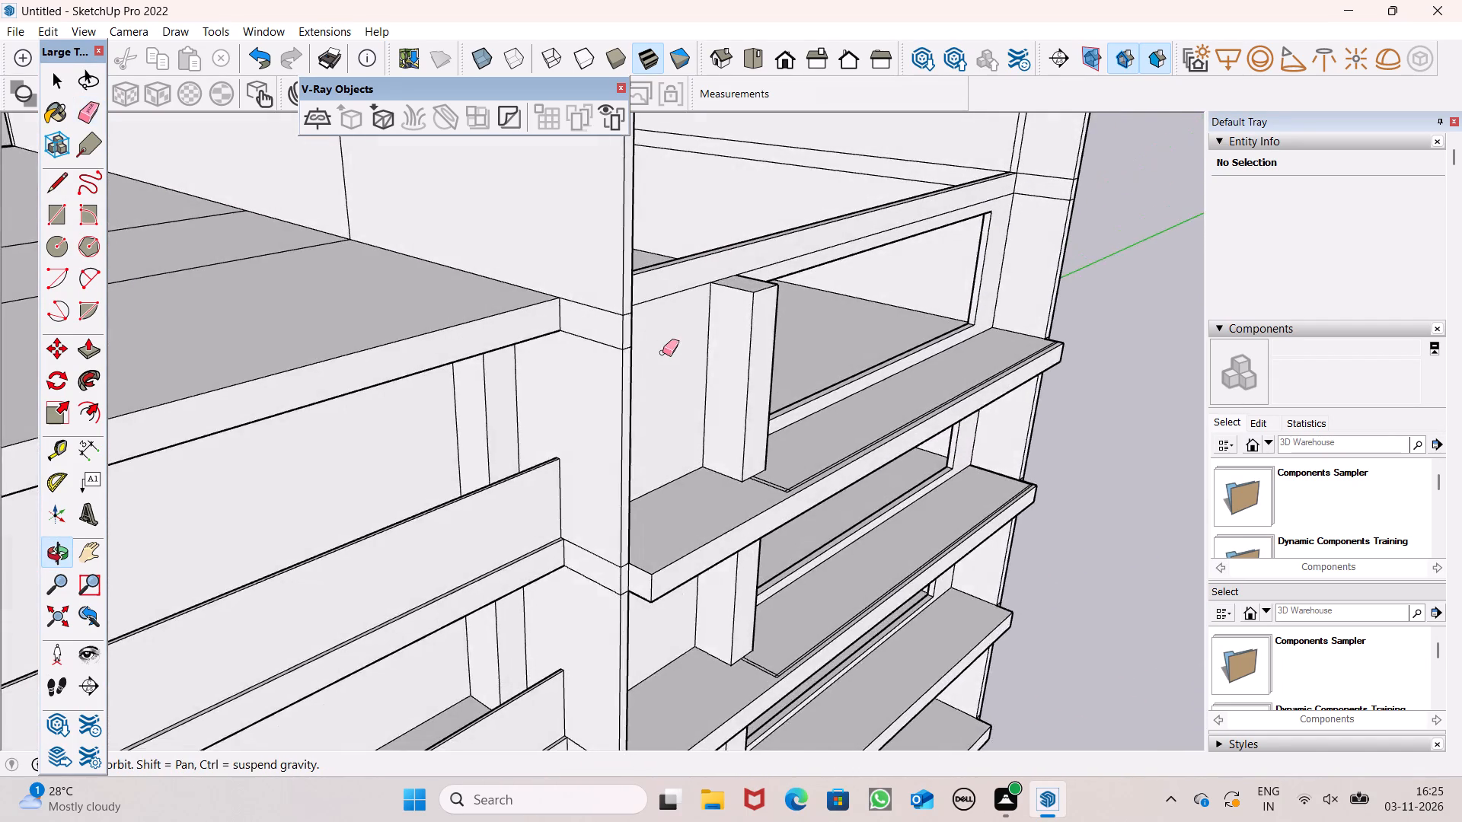
{"action": "scroll", "coordinate": [663, 345], "scroll_direction": "up", "scroll_amount": 8}
{"action": "left_click_drag", "start_coordinate": [613, 274], "coordinate": [612, 285]}
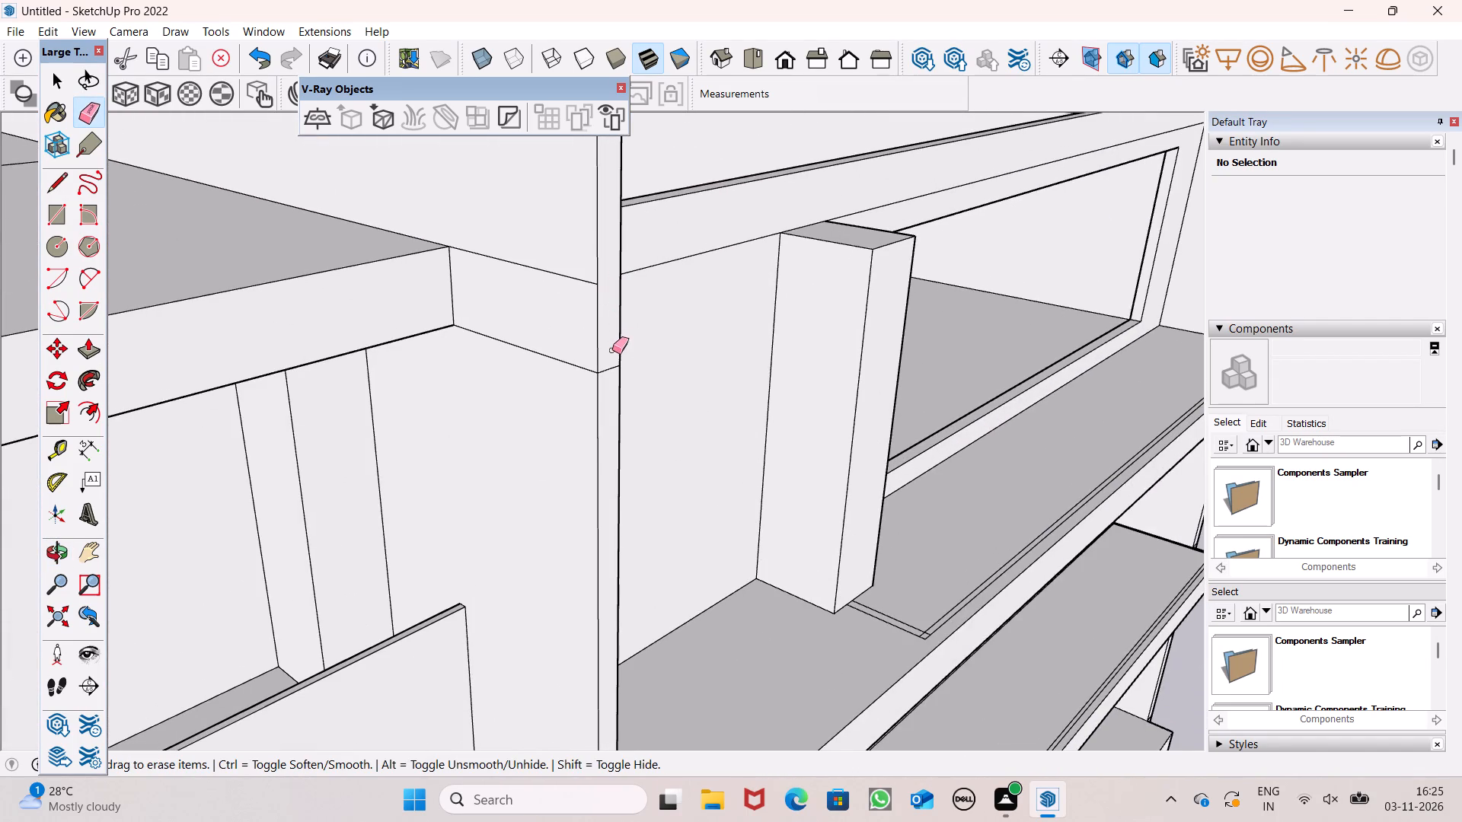
{"action": "left_click", "coordinate": [612, 361]}
{"action": "left_click_drag", "start_coordinate": [617, 357], "coordinate": [614, 373]}
Erase the two slab lines crossing the dividing wall's narrow front end at the topmost ledge, level with the upper balcony floor.
{"action": "scroll", "coordinate": [629, 265], "scroll_direction": "down", "scroll_amount": 8}
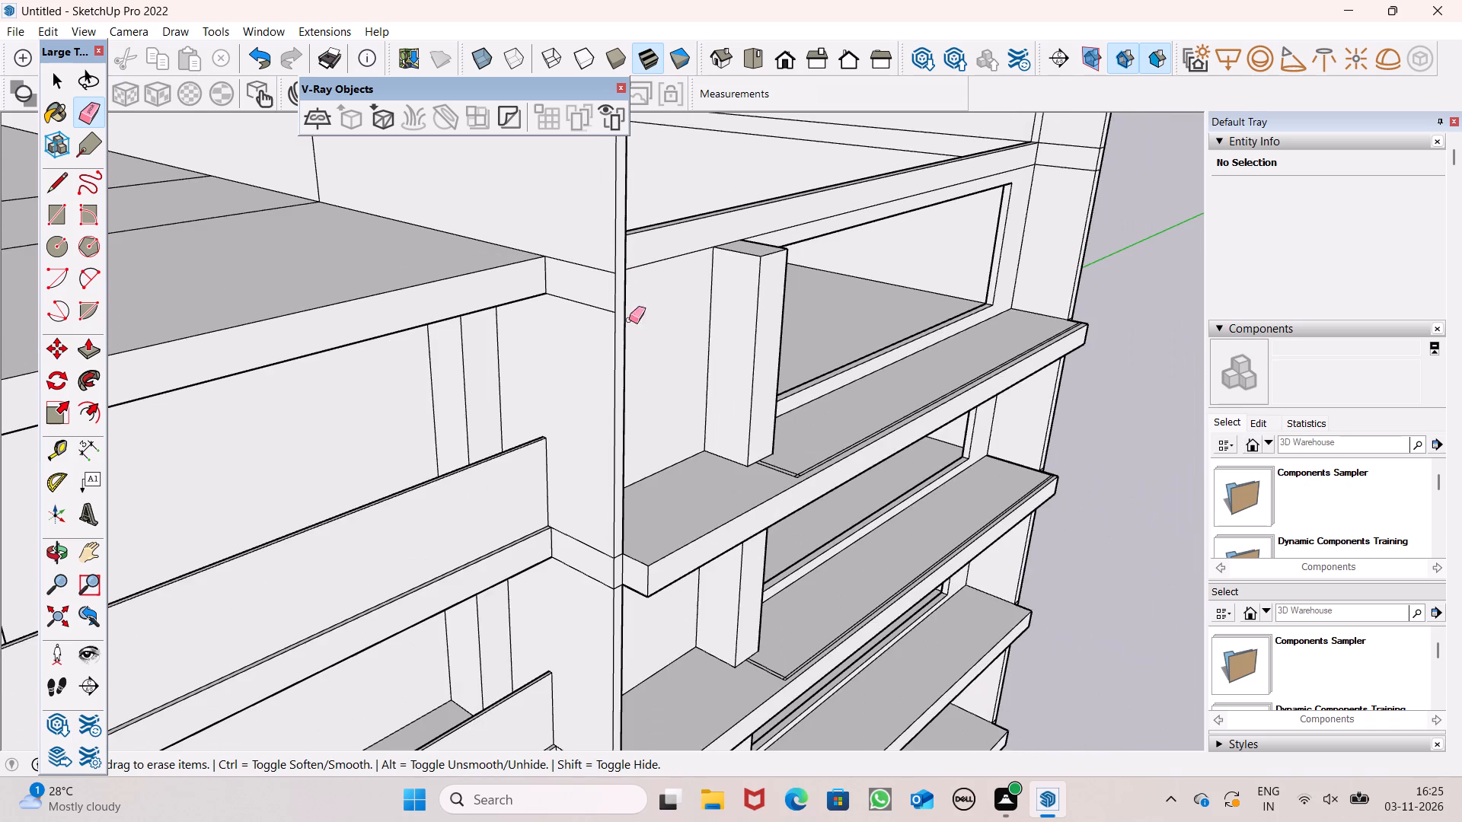
{"action": "scroll", "coordinate": [658, 317], "scroll_direction": "down", "scroll_amount": 3}
{"action": "scroll", "coordinate": [600, 486], "scroll_direction": "up", "scroll_amount": 6}
{"action": "scroll", "coordinate": [645, 537], "scroll_direction": "up", "scroll_amount": 8}
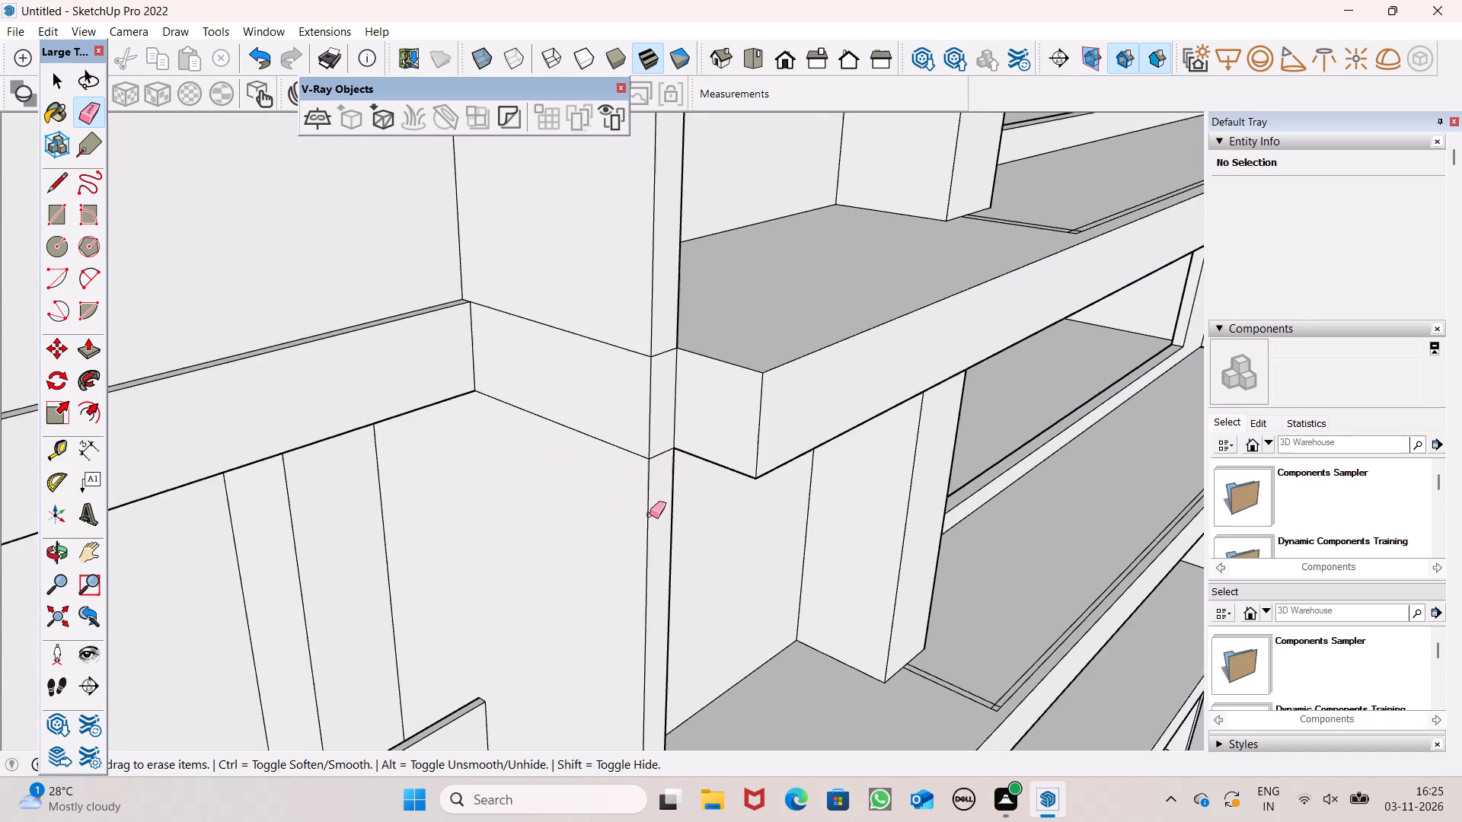
{"action": "scroll", "coordinate": [653, 466], "scroll_direction": "up", "scroll_amount": 6}
{"action": "left_click", "coordinate": [651, 449]}
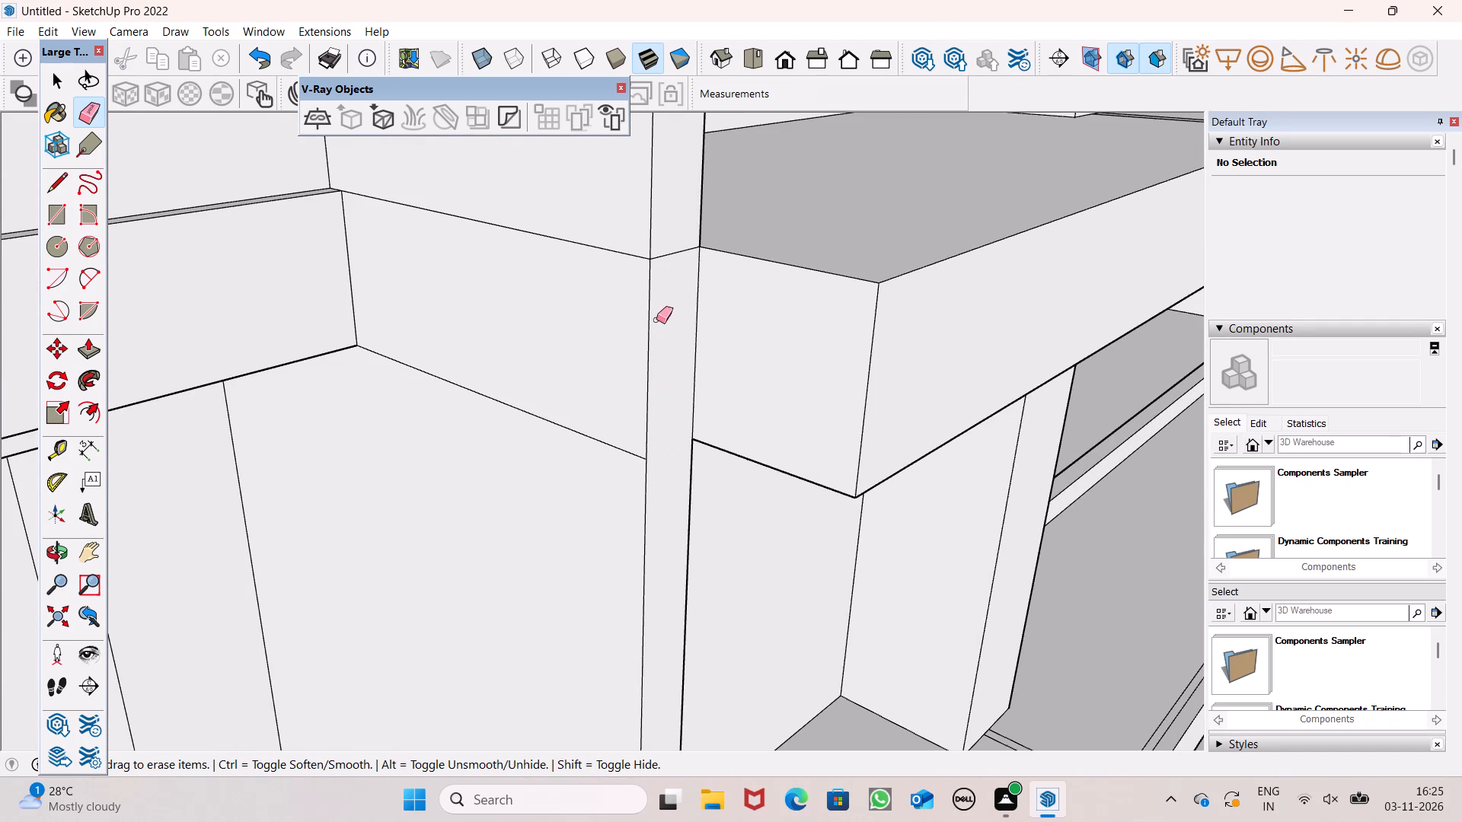
{"action": "left_click_drag", "start_coordinate": [675, 244], "coordinate": [656, 259]}
Erase the two slab lines crossing the dividing wall's front end at the second ledge down, level with the lower balcony floor.
{"action": "scroll", "coordinate": [560, 193], "scroll_direction": "down", "scroll_amount": 7}
{"action": "scroll", "coordinate": [481, 235], "scroll_direction": "down", "scroll_amount": 7}
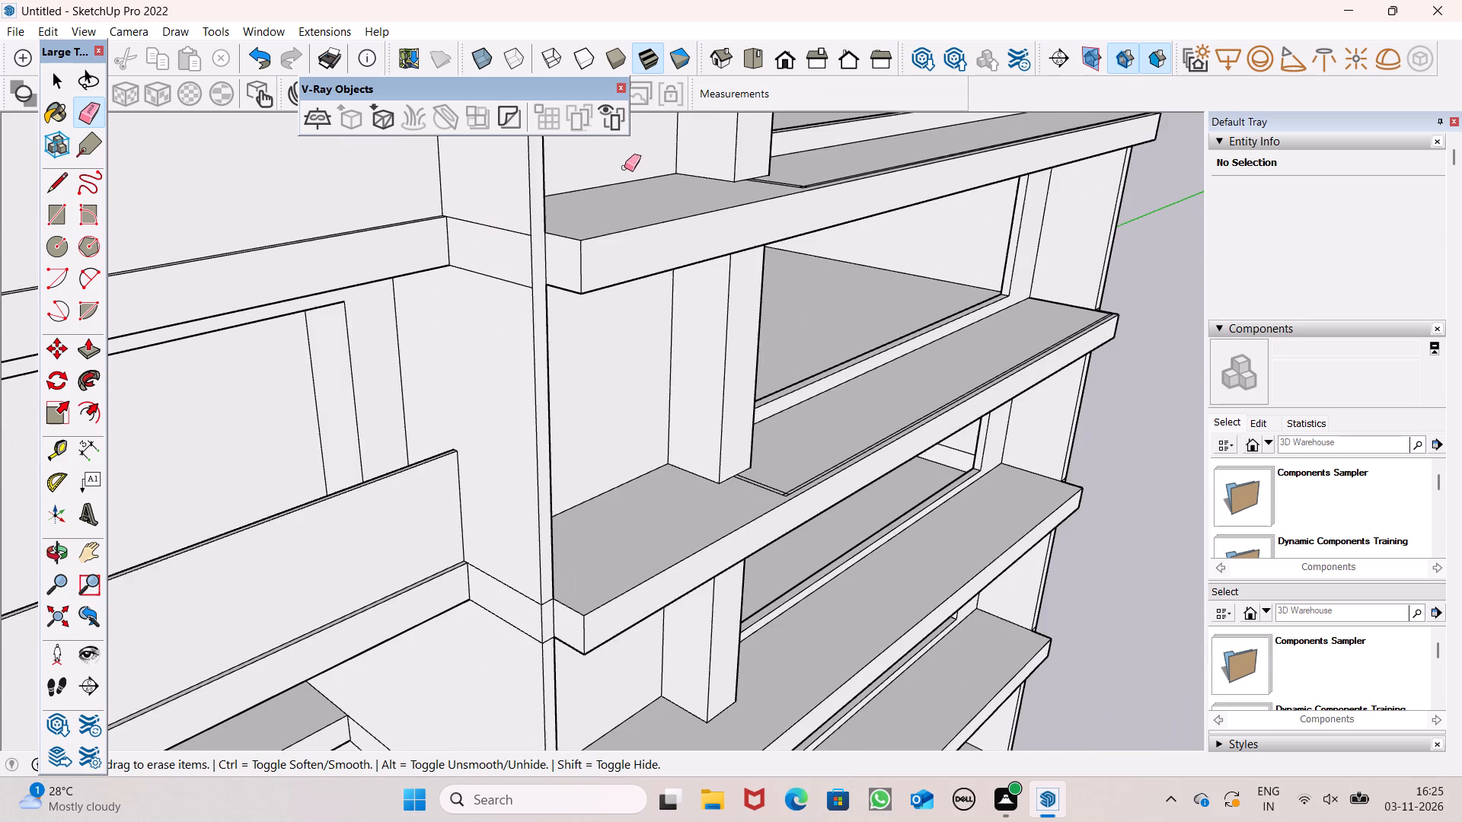
{"action": "scroll", "coordinate": [624, 167], "scroll_direction": "down", "scroll_amount": 6}
{"action": "scroll", "coordinate": [550, 496], "scroll_direction": "up", "scroll_amount": 14}
{"action": "left_click", "coordinate": [551, 491]}
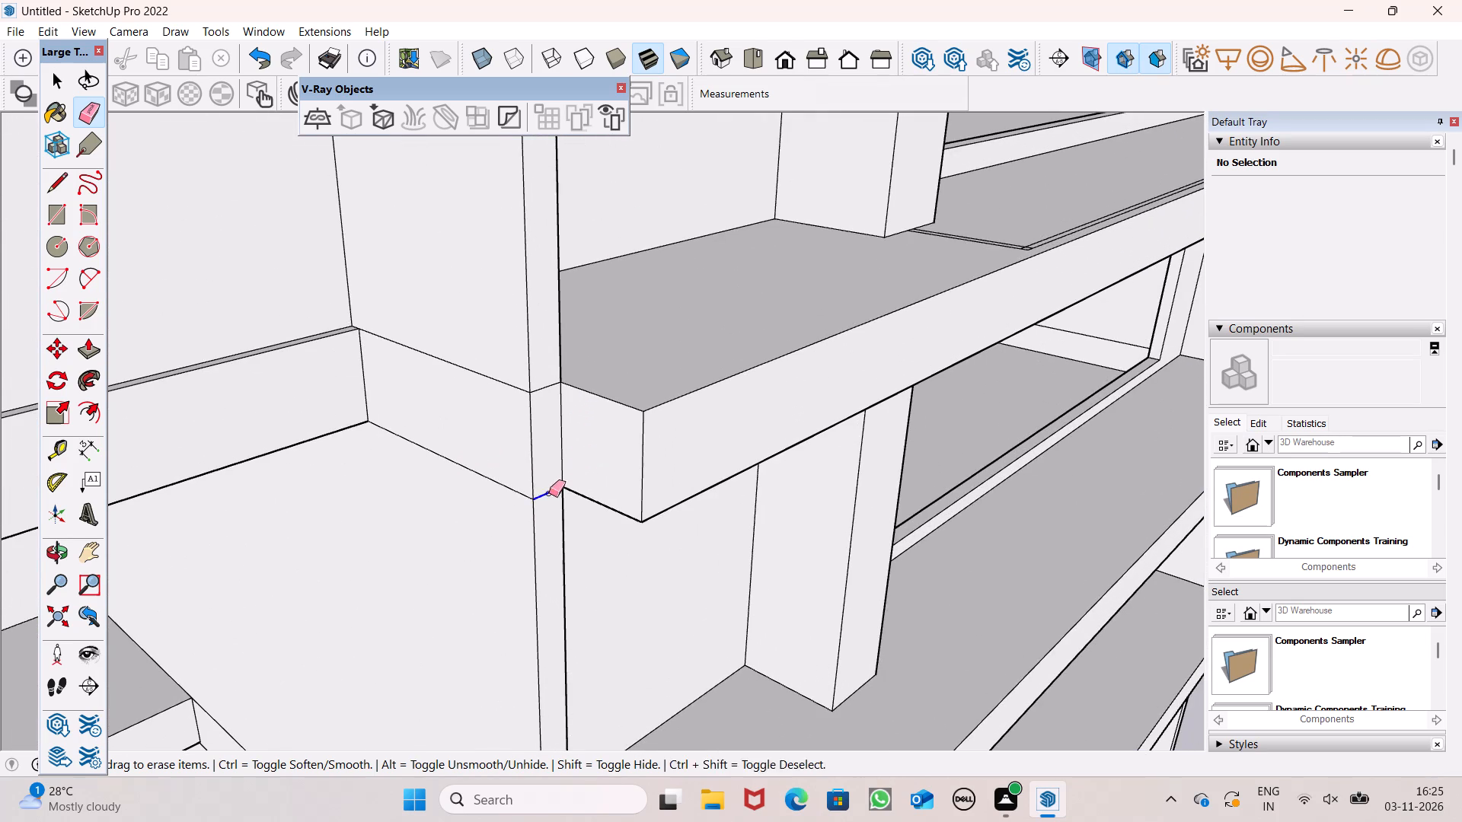
{"action": "left_click_drag", "start_coordinate": [538, 392], "coordinate": [541, 381]}
Erase the two slab lines crossing the dividing wall's front end at the third ledge from the top.
{"action": "scroll", "coordinate": [494, 330], "scroll_direction": "down", "scroll_amount": 7}
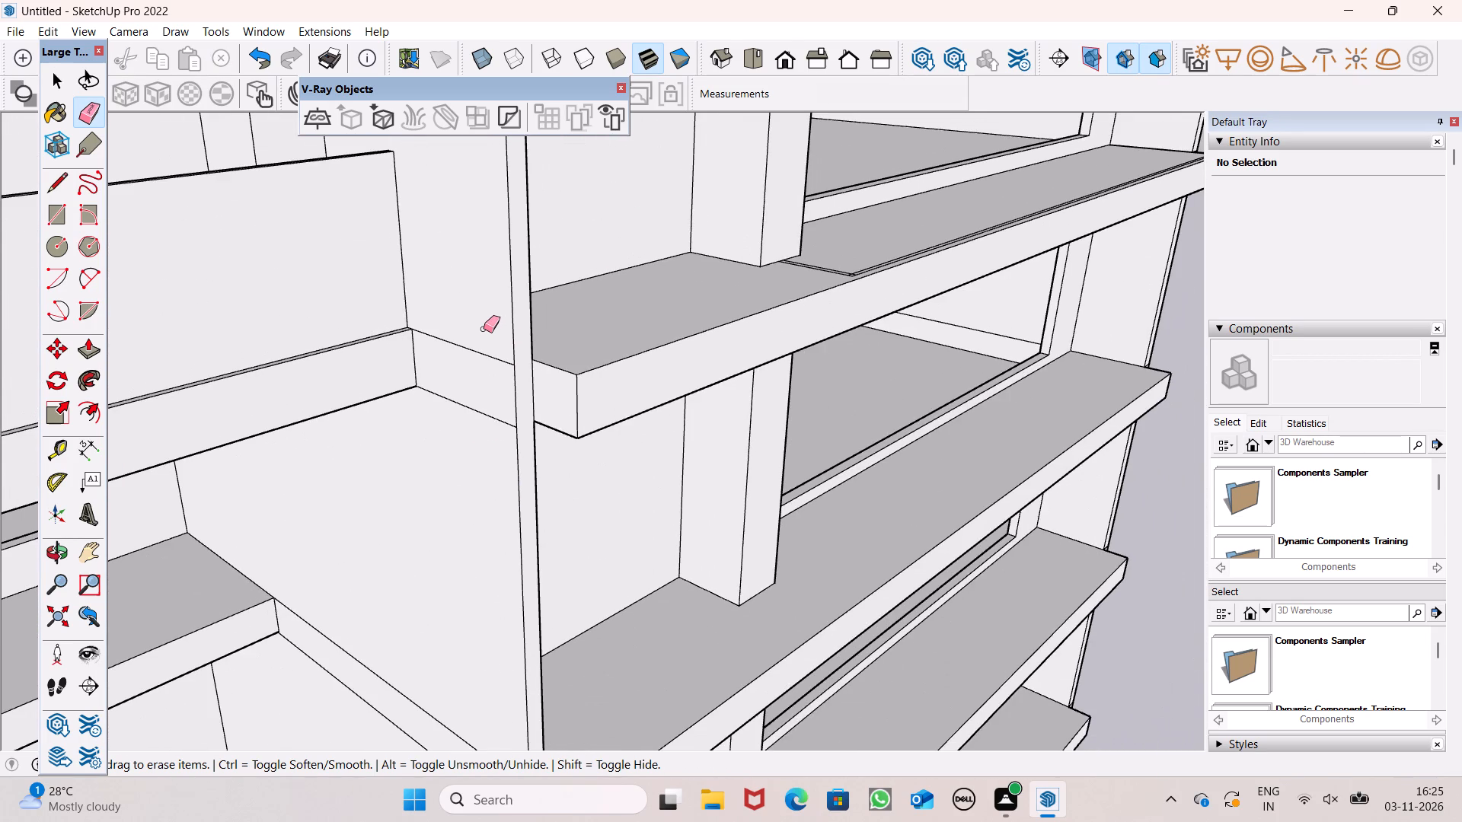
{"action": "scroll", "coordinate": [484, 329], "scroll_direction": "down", "scroll_amount": 12}
{"action": "scroll", "coordinate": [496, 419], "scroll_direction": "down", "scroll_amount": 6}
{"action": "scroll", "coordinate": [491, 592], "scroll_direction": "up", "scroll_amount": 8}
{"action": "scroll", "coordinate": [501, 502], "scroll_direction": "up", "scroll_amount": 7}
{"action": "scroll", "coordinate": [498, 365], "scroll_direction": "down", "scroll_amount": 5}
{"action": "scroll", "coordinate": [528, 128], "scroll_direction": "up", "scroll_amount": 6}
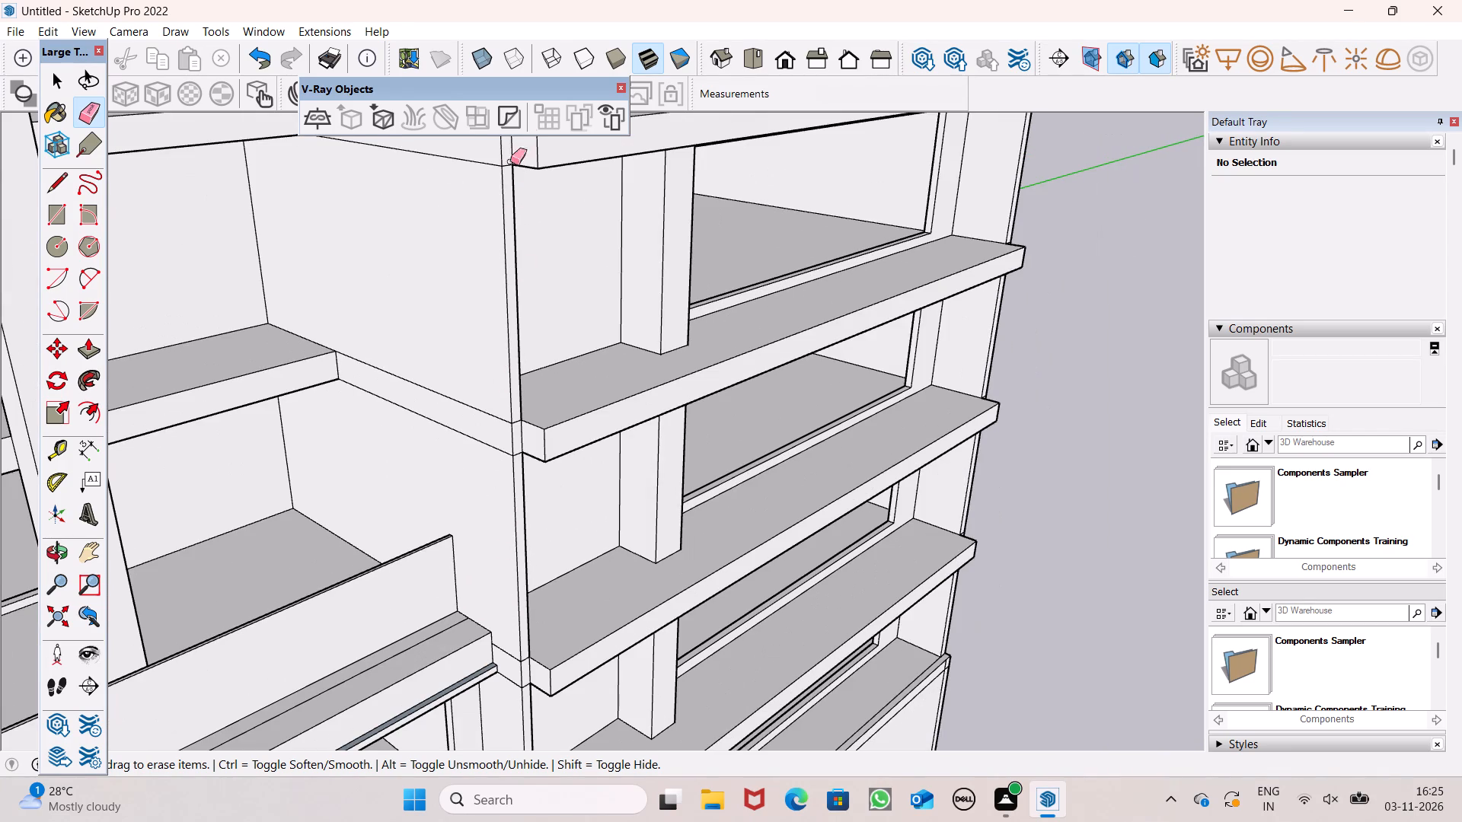
{"action": "scroll", "coordinate": [488, 298], "scroll_direction": "down", "scroll_amount": 6}
{"action": "scroll", "coordinate": [440, 279], "scroll_direction": "up", "scroll_amount": 8}
{"action": "scroll", "coordinate": [522, 243], "scroll_direction": "up", "scroll_amount": 4}
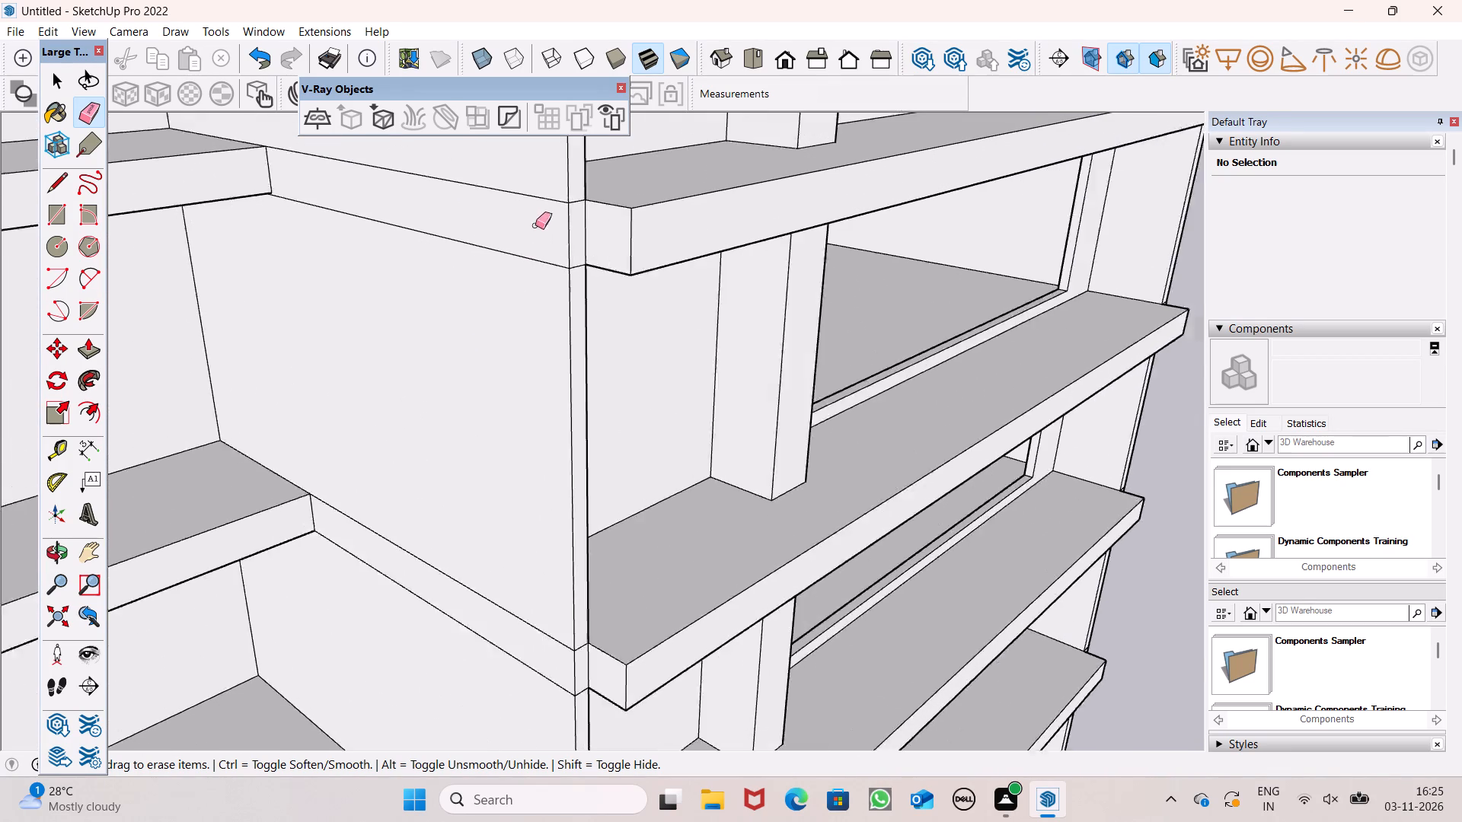
{"action": "scroll", "coordinate": [535, 225], "scroll_direction": "up", "scroll_amount": 8}
{"action": "left_click_drag", "start_coordinate": [619, 159], "coordinate": [621, 179]}
{"action": "left_click_drag", "start_coordinate": [608, 295], "coordinate": [605, 342]}
Erase the two slab lines crossing the dividing wall's front end at the fourth ledge down, one floor above the terrace.
{"action": "scroll", "coordinate": [555, 267], "scroll_direction": "down", "scroll_amount": 14}
{"action": "scroll", "coordinate": [548, 330], "scroll_direction": "down", "scroll_amount": 4}
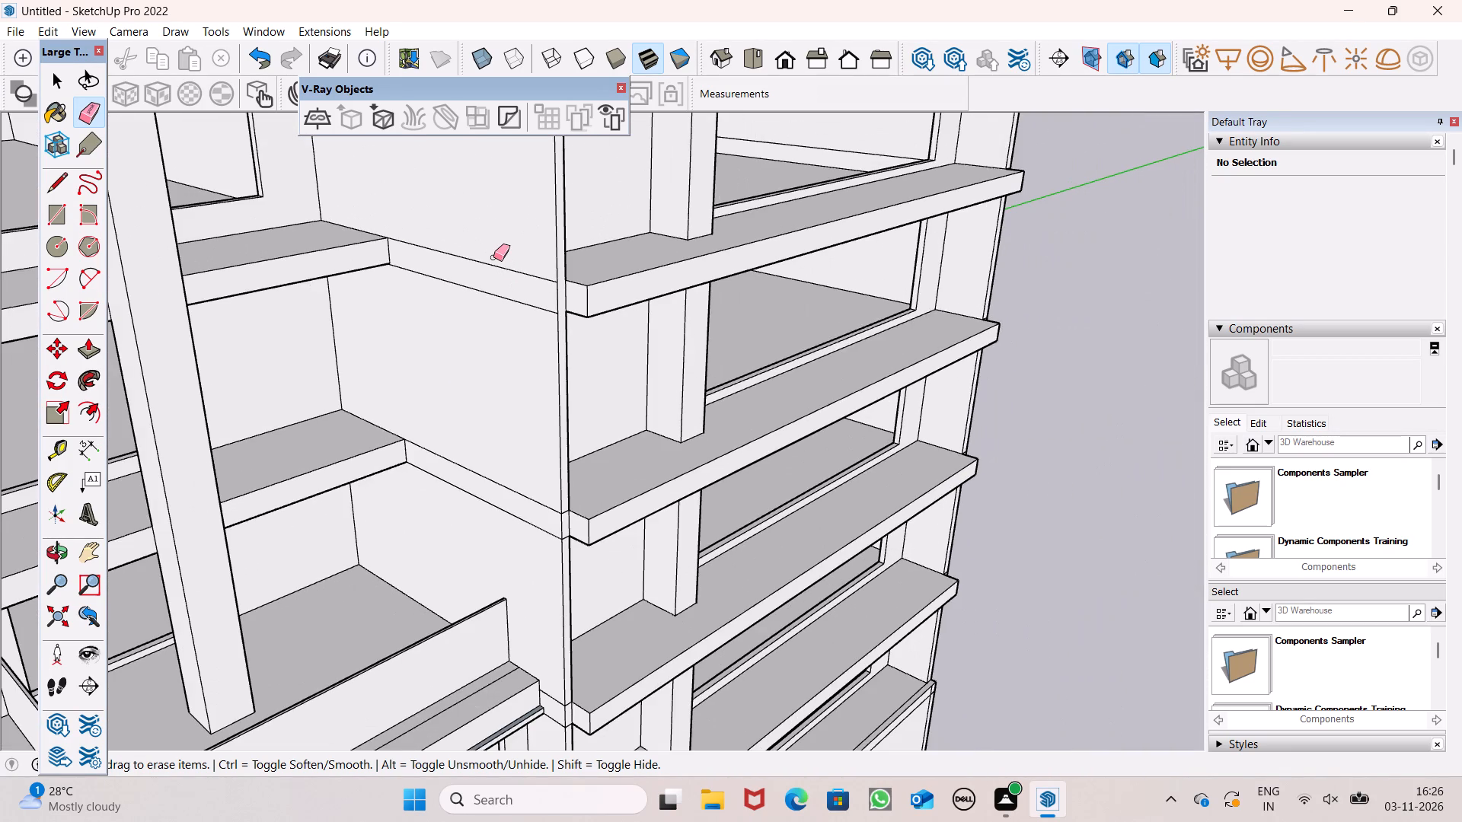
{"action": "scroll", "coordinate": [493, 257], "scroll_direction": "down", "scroll_amount": 12}
{"action": "scroll", "coordinate": [506, 318], "scroll_direction": "down", "scroll_amount": 4}
{"action": "scroll", "coordinate": [508, 342], "scroll_direction": "up", "scroll_amount": 16}
{"action": "scroll", "coordinate": [516, 323], "scroll_direction": "up", "scroll_amount": 12}
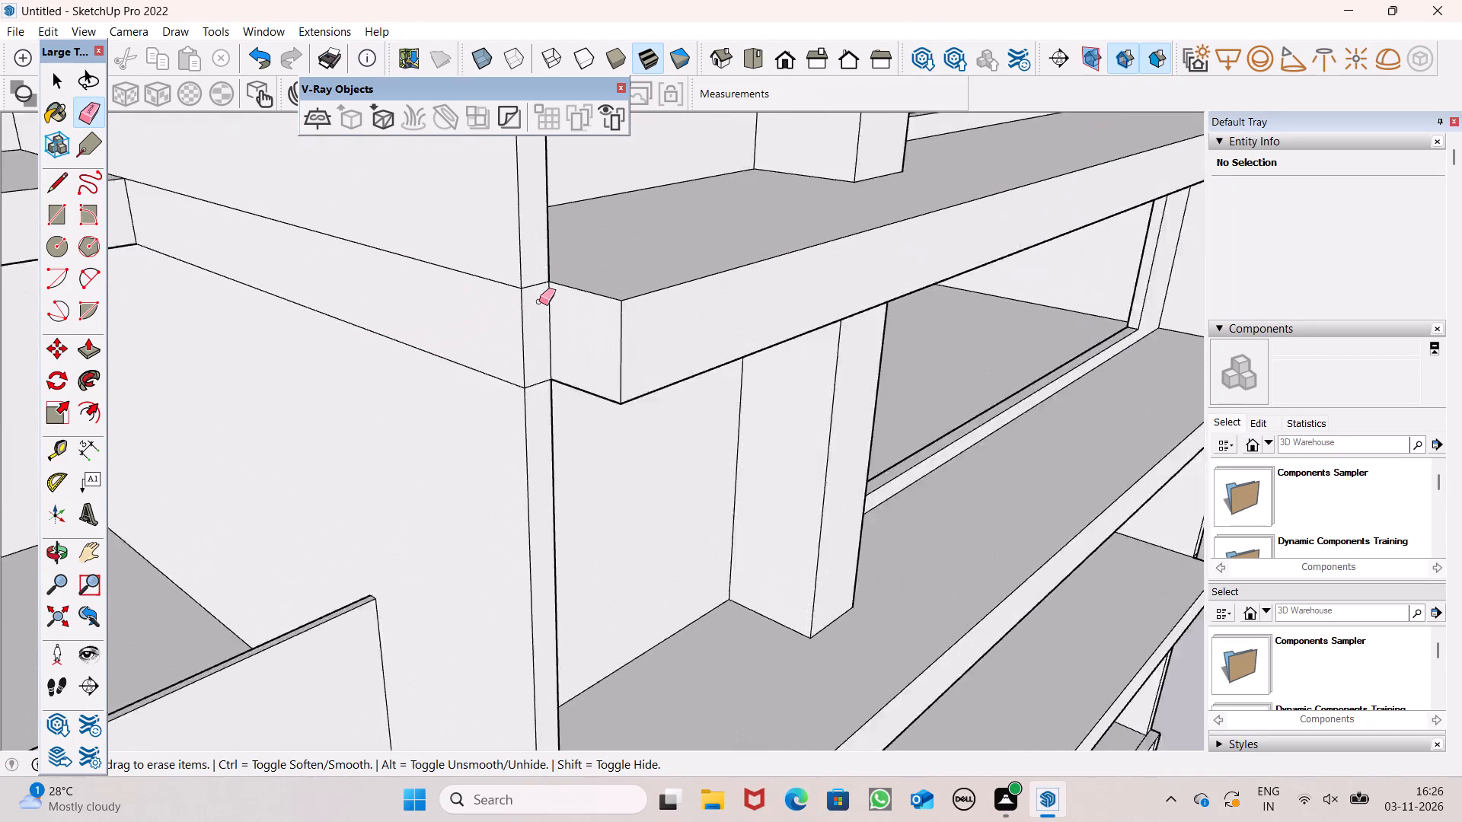
{"action": "scroll", "coordinate": [539, 301], "scroll_direction": "up", "scroll_amount": 2}
{"action": "left_click", "coordinate": [529, 283]}
{"action": "left_click_drag", "start_coordinate": [531, 408], "coordinate": [531, 423]}
Erase the two slab lines crossing the dividing wall's front end at the fifth ledge down, level with the terrace floor.
{"action": "scroll", "coordinate": [485, 244], "scroll_direction": "down", "scroll_amount": 7}
{"action": "scroll", "coordinate": [495, 318], "scroll_direction": "down", "scroll_amount": 11}
{"action": "scroll", "coordinate": [504, 449], "scroll_direction": "up", "scroll_amount": 7}
{"action": "scroll", "coordinate": [506, 530], "scroll_direction": "up", "scroll_amount": 8}
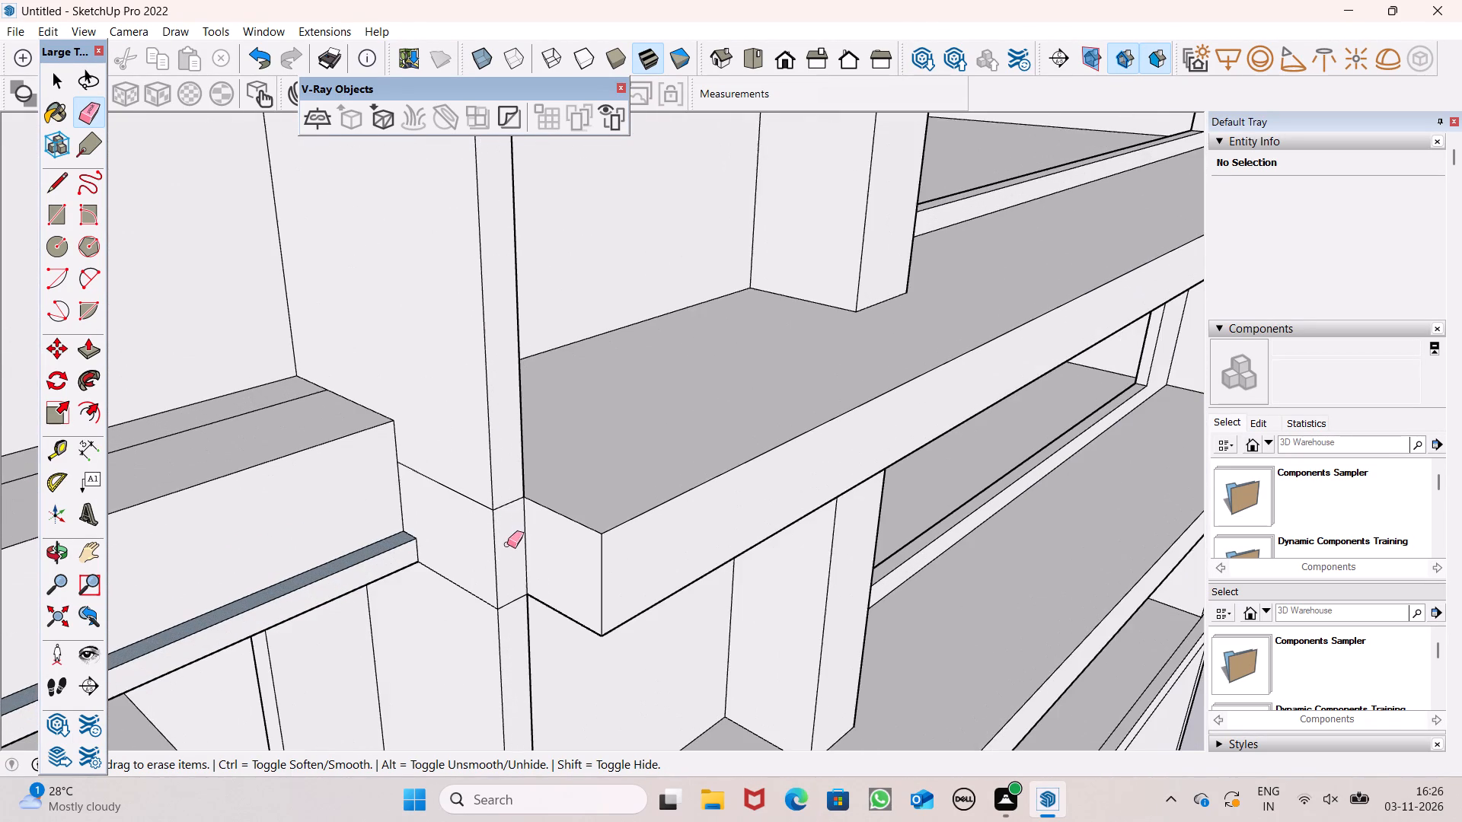
{"action": "left_click", "coordinate": [506, 508]}
{"action": "left_click_drag", "start_coordinate": [524, 597], "coordinate": [516, 600]}
Erase the two slab lines crossing the dividing wall's front end at the ledge below the terrace, and leave the Eraser.
{"action": "scroll", "coordinate": [531, 374], "scroll_direction": "down", "scroll_amount": 9}
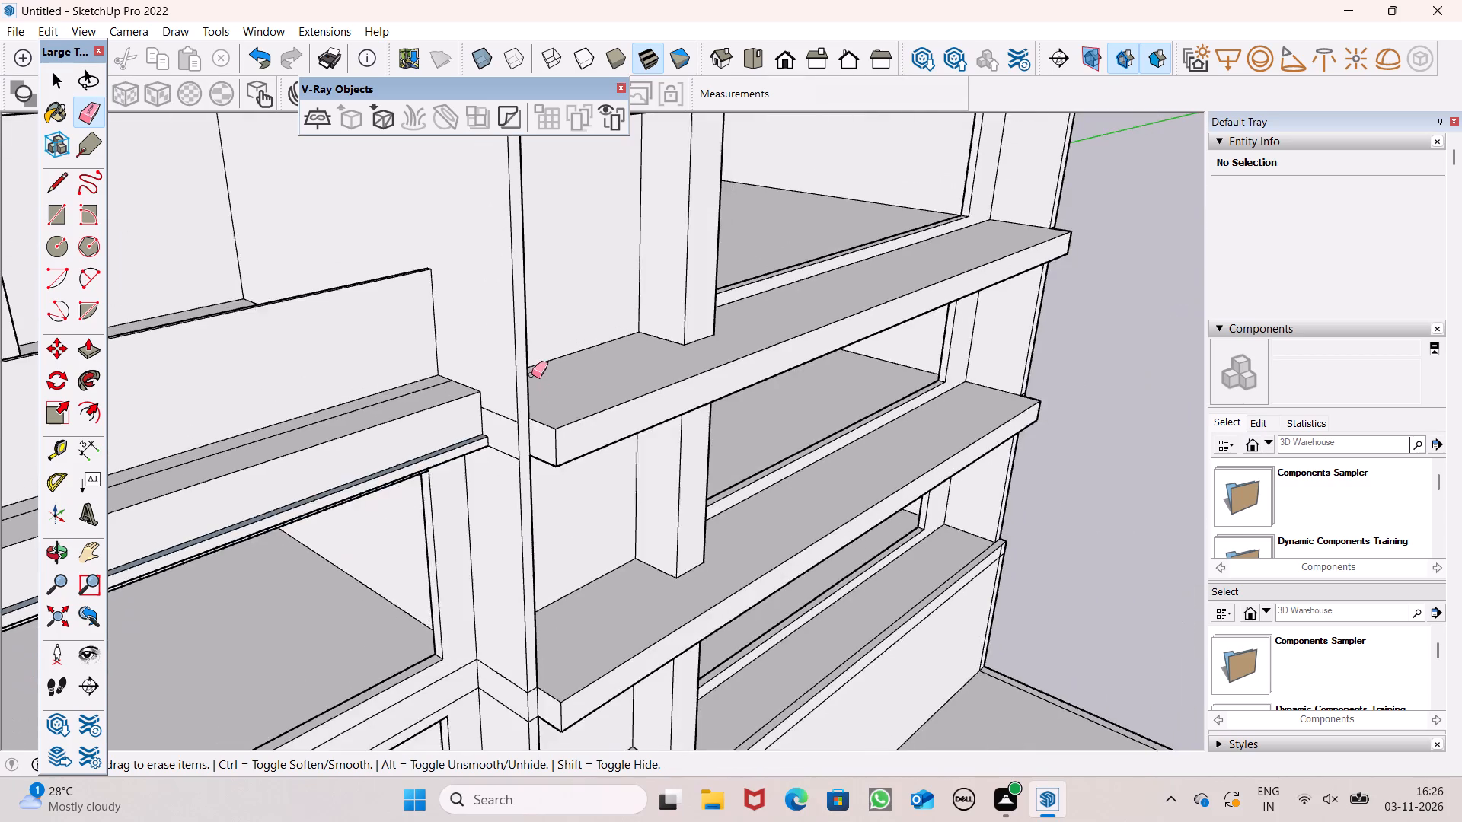
{"action": "scroll", "coordinate": [521, 324], "scroll_direction": "down", "scroll_amount": 13}
{"action": "scroll", "coordinate": [512, 447], "scroll_direction": "up", "scroll_amount": 16}
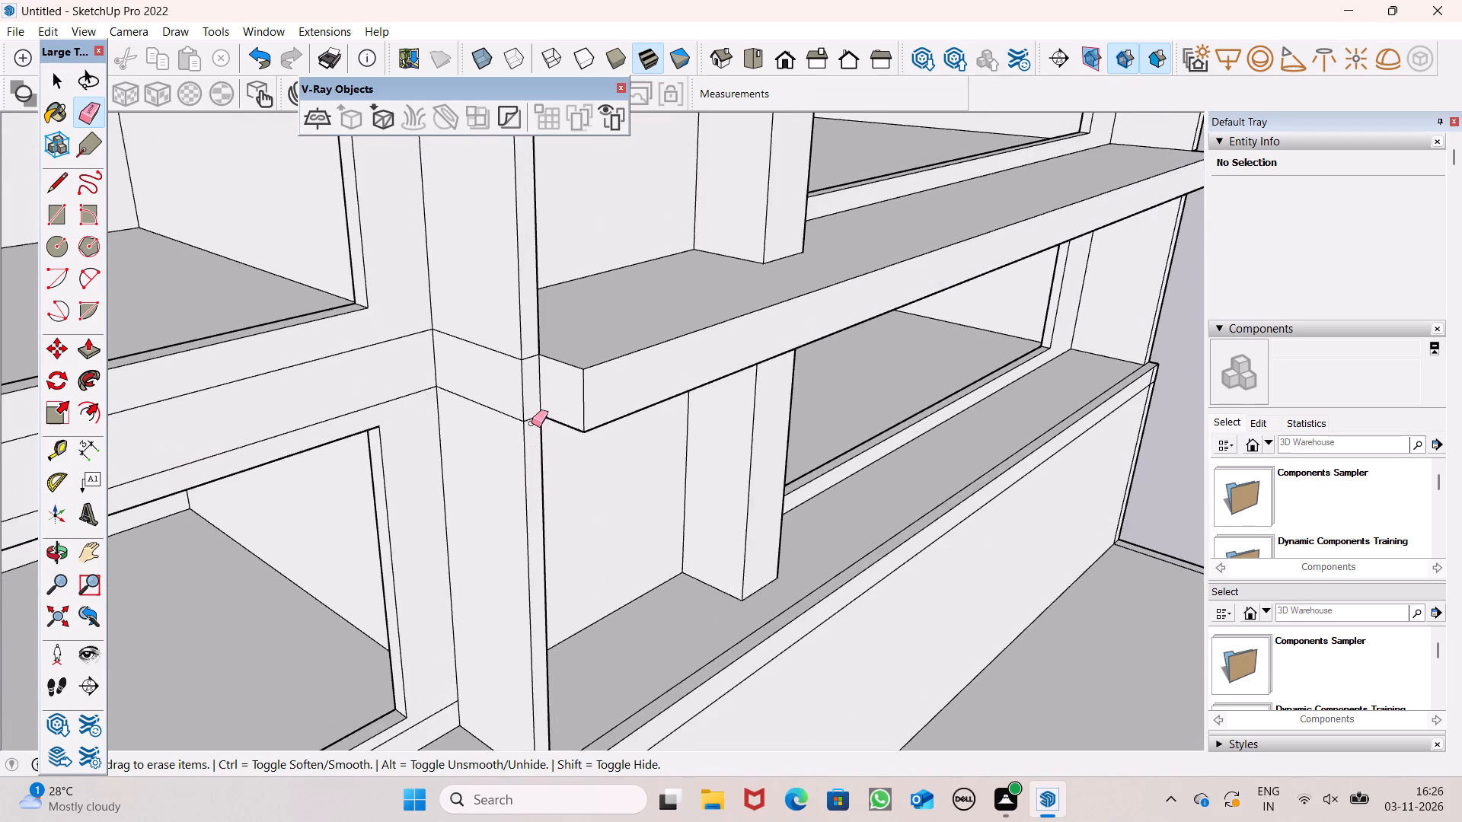
{"action": "scroll", "coordinate": [531, 406], "scroll_direction": "up", "scroll_amount": 8}
{"action": "left_click_drag", "start_coordinate": [529, 301], "coordinate": [529, 286]}
{"action": "left_click_drag", "start_coordinate": [522, 433], "coordinate": [522, 441]}
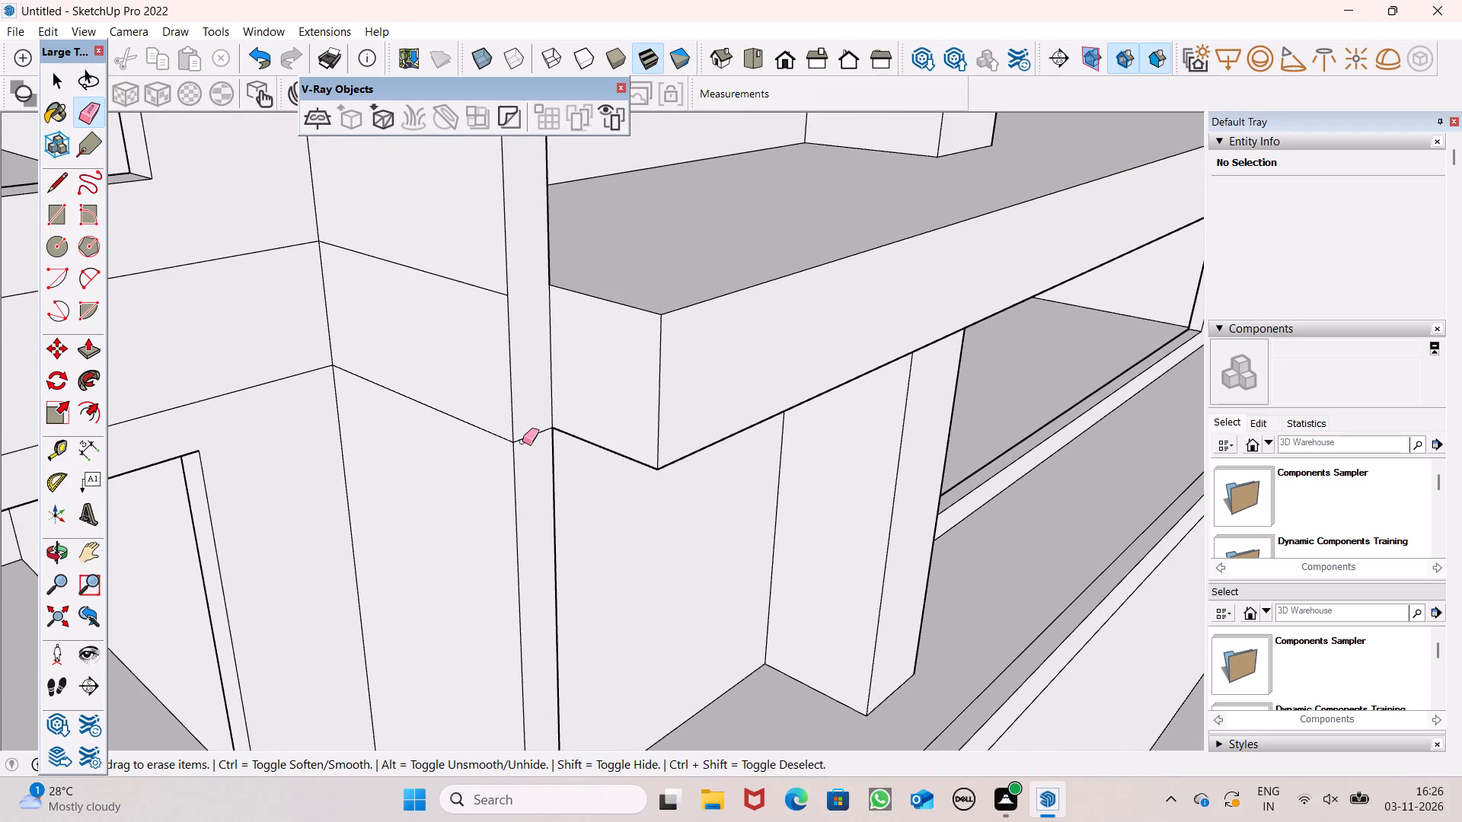
{"action": "left_click_drag", "start_coordinate": [522, 441], "coordinate": [522, 444]}
{"action": "scroll", "coordinate": [510, 382], "scroll_direction": "down", "scroll_amount": 3}
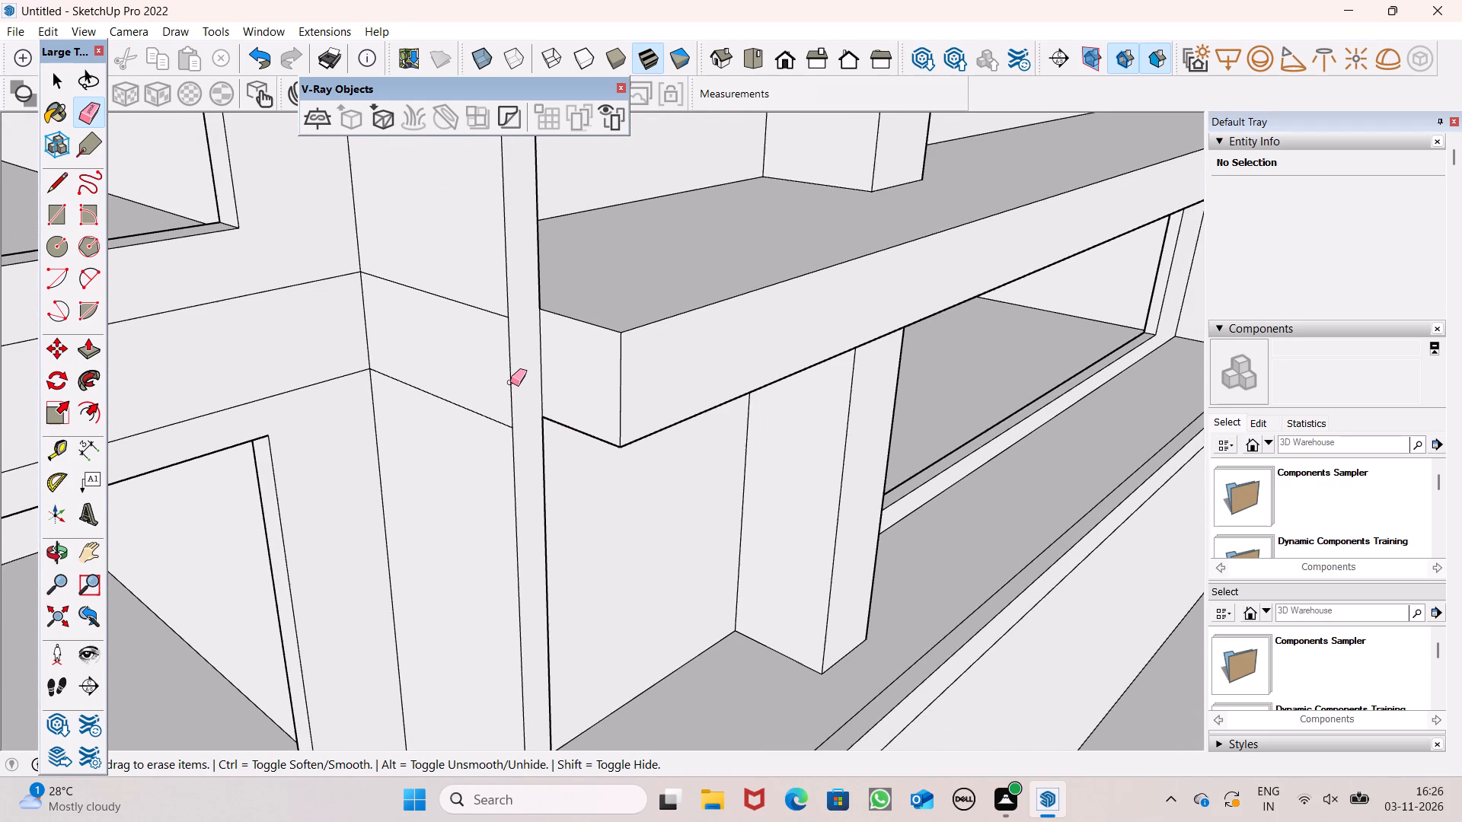
{"action": "scroll", "coordinate": [601, 345], "scroll_direction": "down", "scroll_amount": 7}
{"action": "key", "text": "space"}
Push/Pull the dividing wall's narrow front end face by 6", and again by 10 5/16".
{"action": "scroll", "coordinate": [623, 371], "scroll_direction": "down", "scroll_amount": 11}
{"action": "middle_click_drag", "start_coordinate": [706, 456], "coordinate": [589, 476]}
{"action": "scroll", "coordinate": [604, 435], "scroll_direction": "down", "scroll_amount": 11}
{"action": "scroll", "coordinate": [614, 342], "scroll_direction": "down", "scroll_amount": 7}
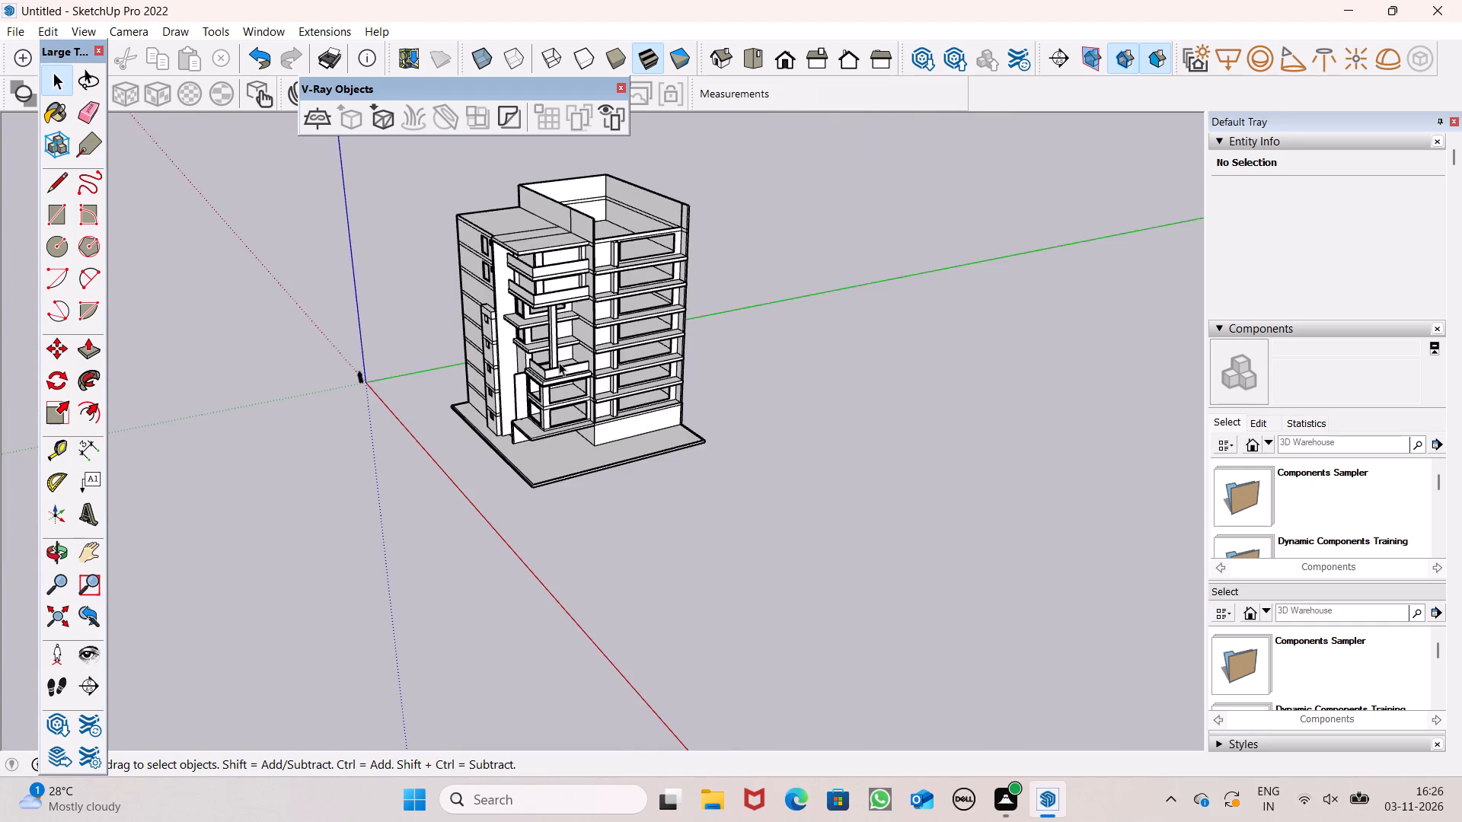
{"action": "scroll", "coordinate": [559, 278], "scroll_direction": "up", "scroll_amount": 10}
{"action": "middle_click_drag", "start_coordinate": [613, 219], "coordinate": [555, 333]}
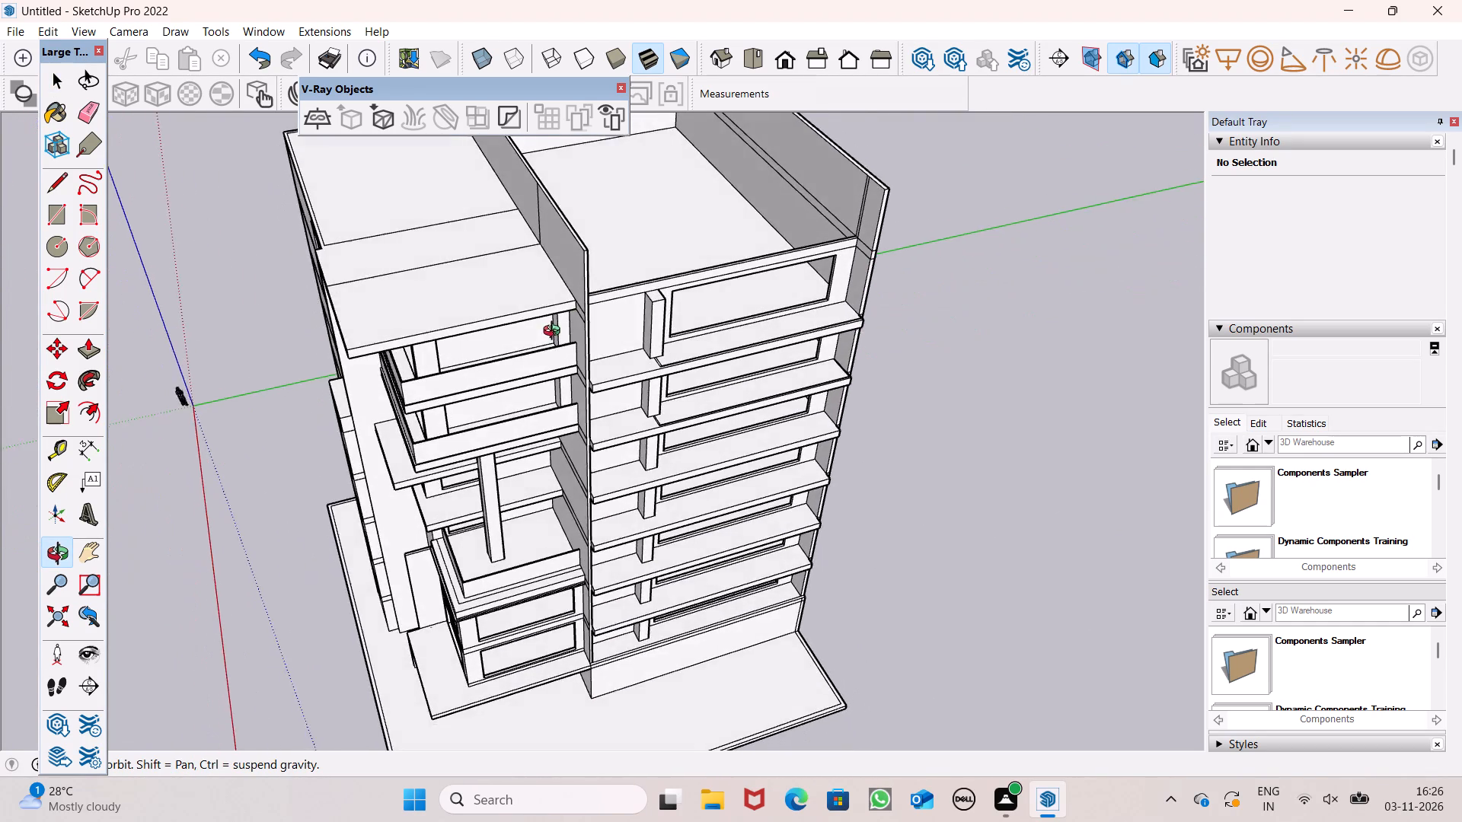
{"action": "middle_click_drag", "start_coordinate": [555, 333], "coordinate": [543, 352]}
{"action": "scroll", "coordinate": [563, 320], "scroll_direction": "up", "scroll_amount": 8}
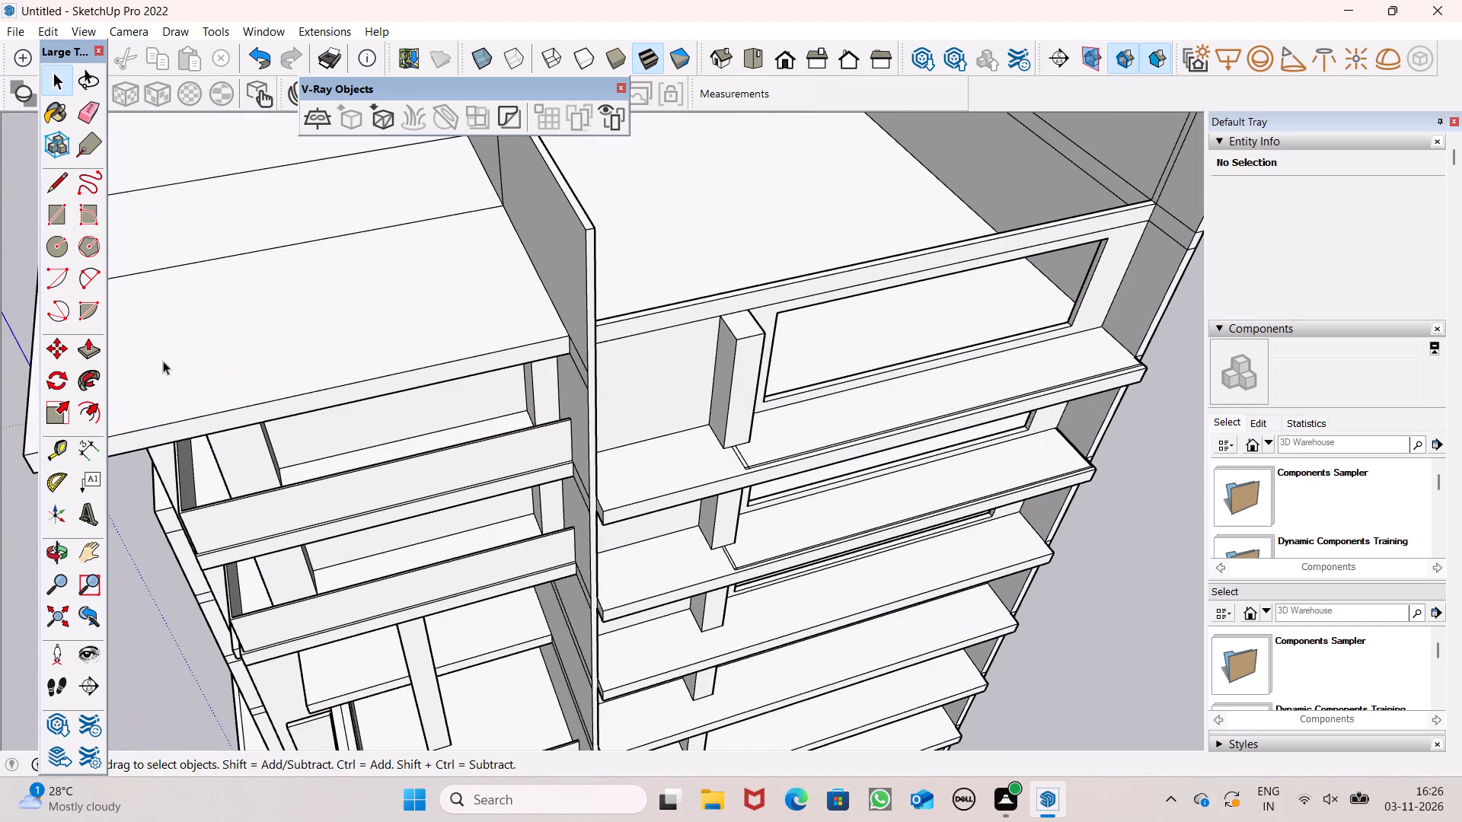
{"action": "left_click", "coordinate": [85, 348]}
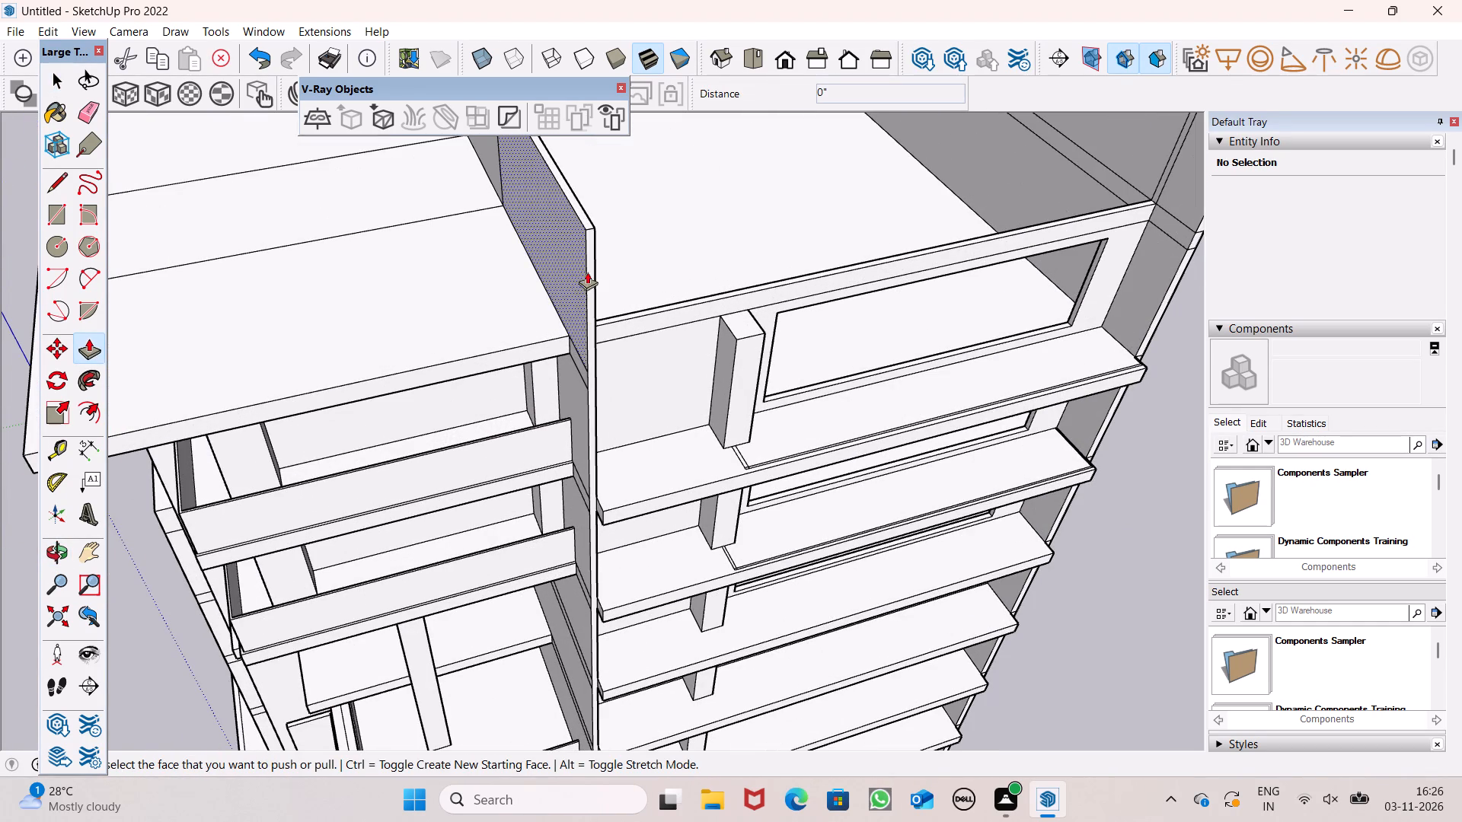
{"action": "left_click_drag", "start_coordinate": [594, 264], "coordinate": [614, 299]}
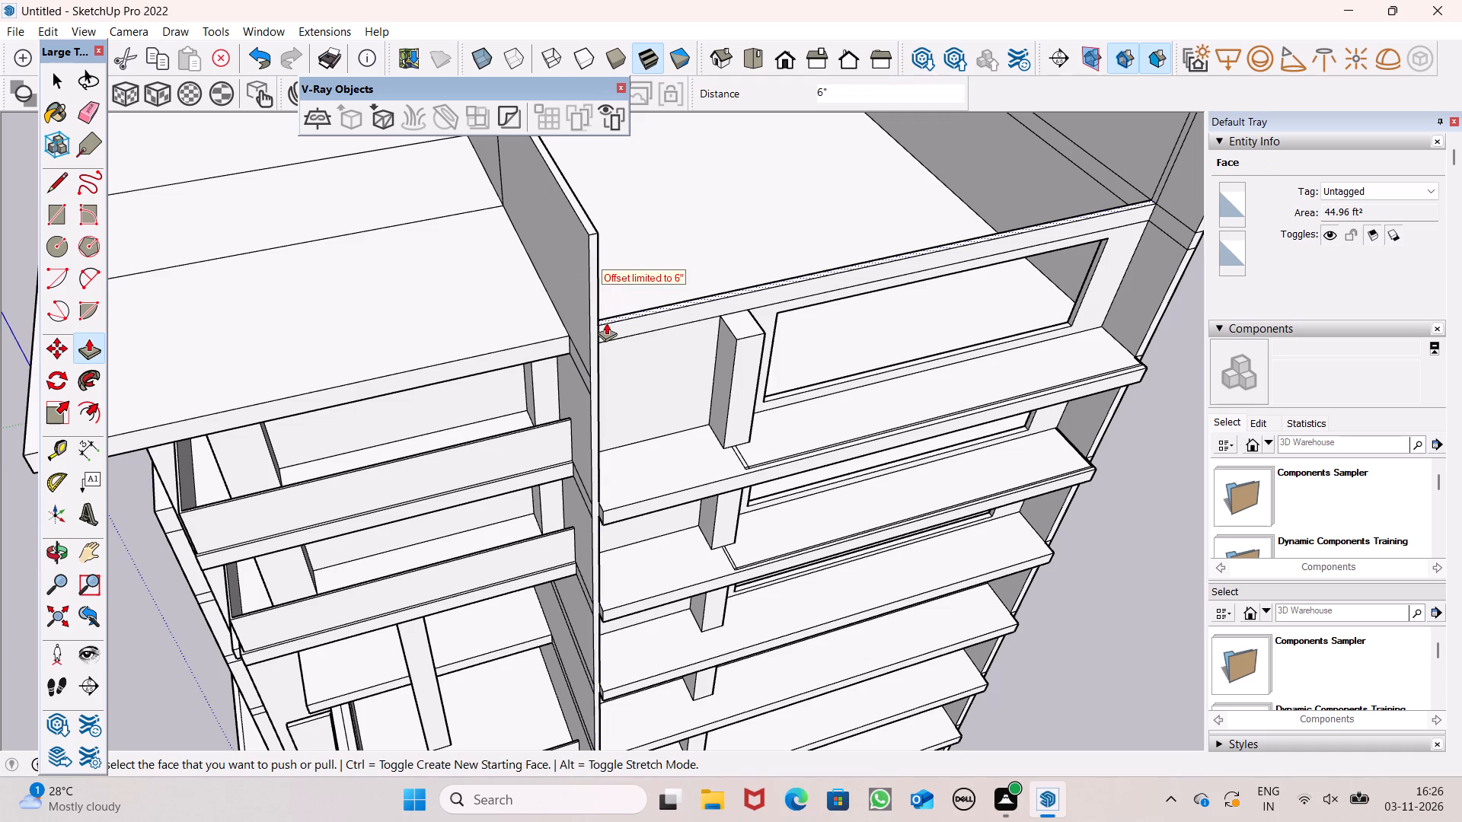
{"action": "left_click_drag", "start_coordinate": [594, 342], "coordinate": [608, 368]}
{"action": "scroll", "coordinate": [539, 309], "scroll_direction": "down", "scroll_amount": 7}
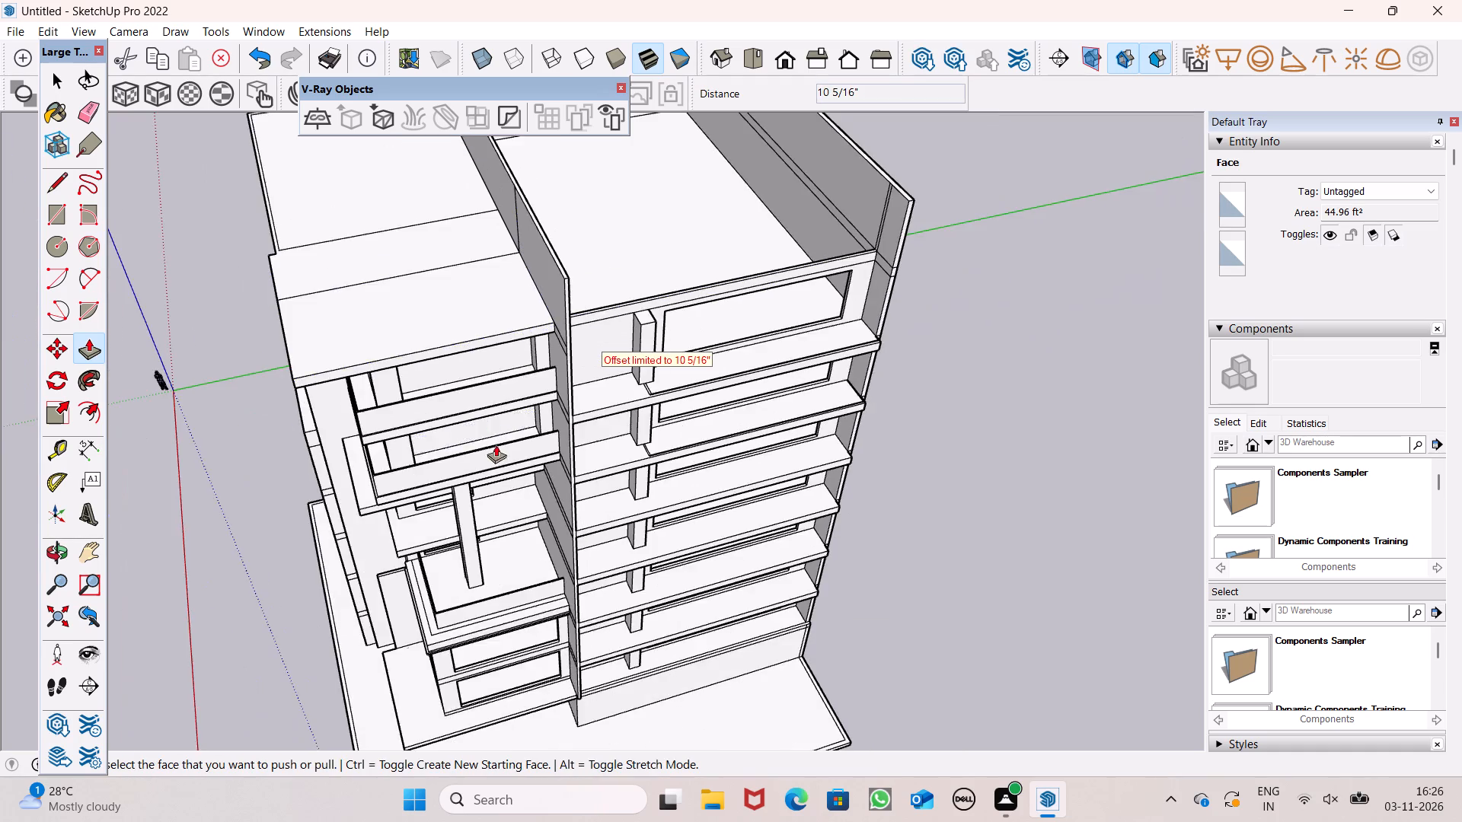
Examine the building from the front, the side and the balcony corner.
{"action": "middle_click_drag", "start_coordinate": [495, 442], "coordinate": [799, 188]}
{"action": "scroll", "coordinate": [823, 282], "scroll_direction": "down", "scroll_amount": 4}
{"action": "middle_click_drag", "start_coordinate": [836, 352], "coordinate": [646, 425]}
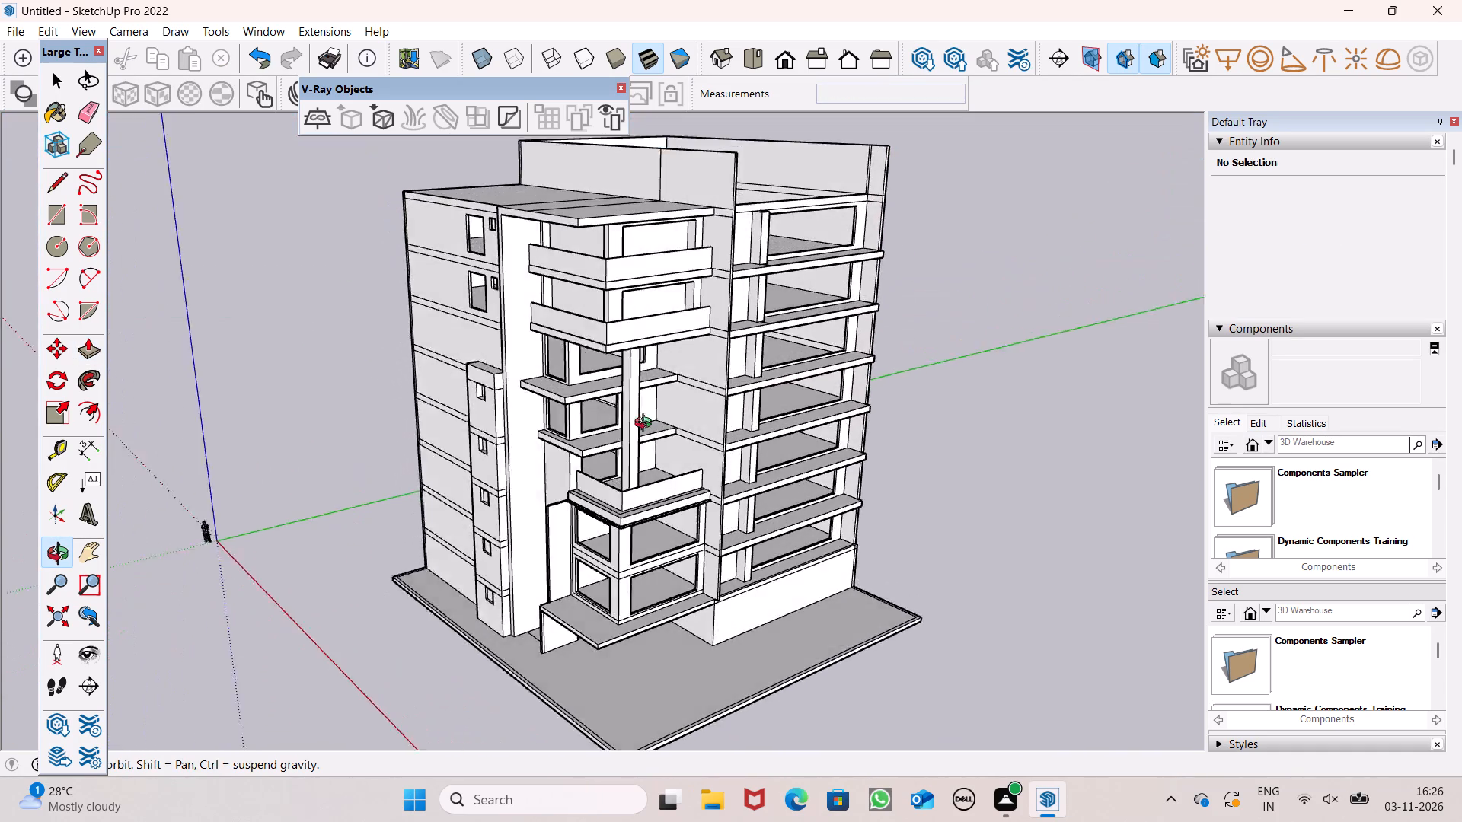
{"action": "middle_click_drag", "start_coordinate": [646, 425], "coordinate": [422, 424]}
{"action": "key", "text": "space"}
{"action": "scroll", "coordinate": [1029, 331], "scroll_direction": "down", "scroll_amount": 2}
{"action": "scroll", "coordinate": [329, 336], "scroll_direction": "down", "scroll_amount": 2}
{"action": "middle_click_drag", "start_coordinate": [362, 368], "coordinate": [423, 391]}
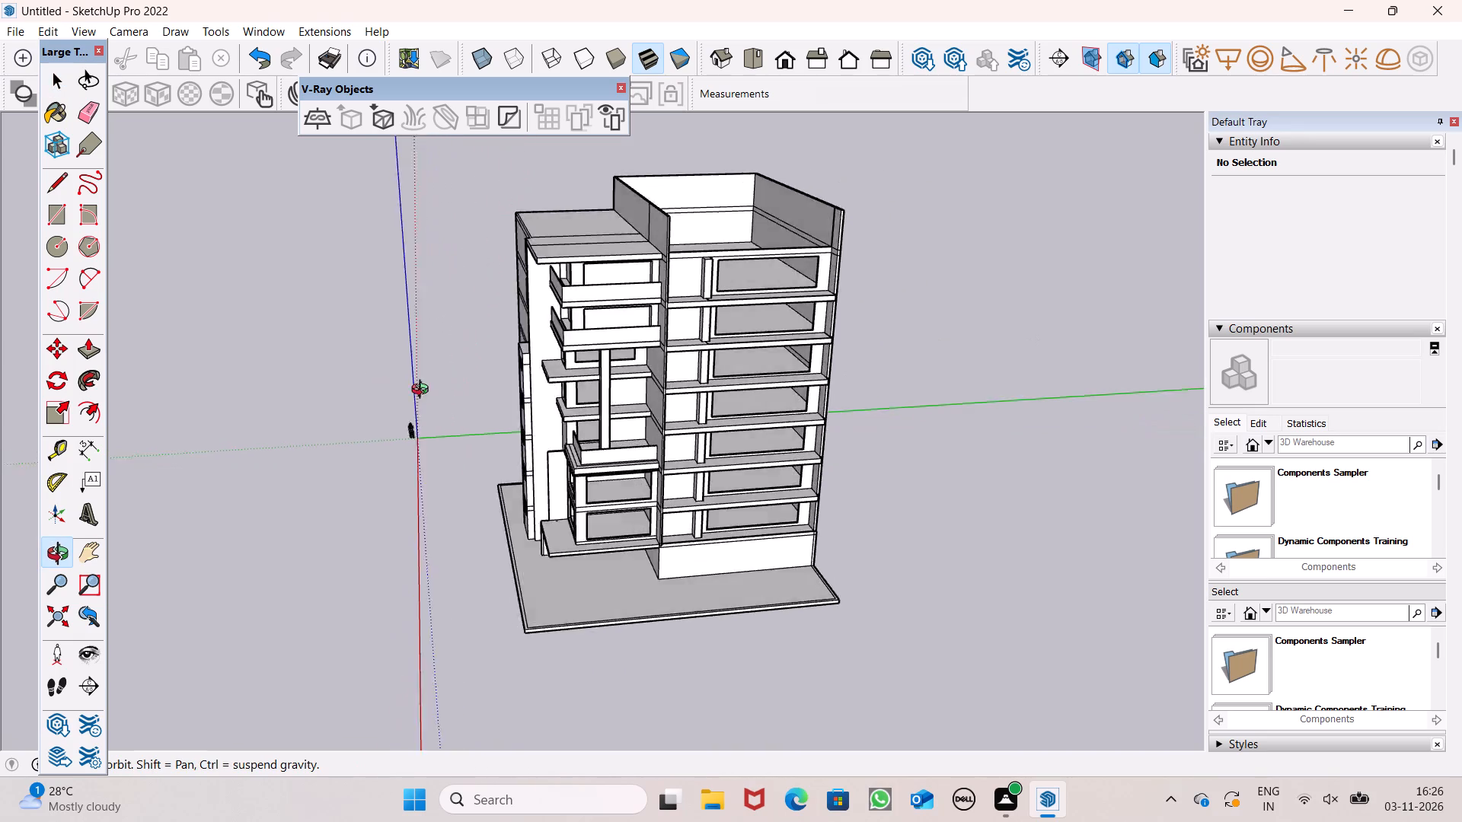
{"action": "middle_click_drag", "start_coordinate": [423, 391], "coordinate": [838, 429]}
{"action": "scroll", "coordinate": [512, 335], "scroll_direction": "up", "scroll_amount": 8}
{"action": "scroll", "coordinate": [404, 311], "scroll_direction": "down", "scroll_amount": 3}
{"action": "middle_click_drag", "start_coordinate": [522, 337], "coordinate": [640, 336]}
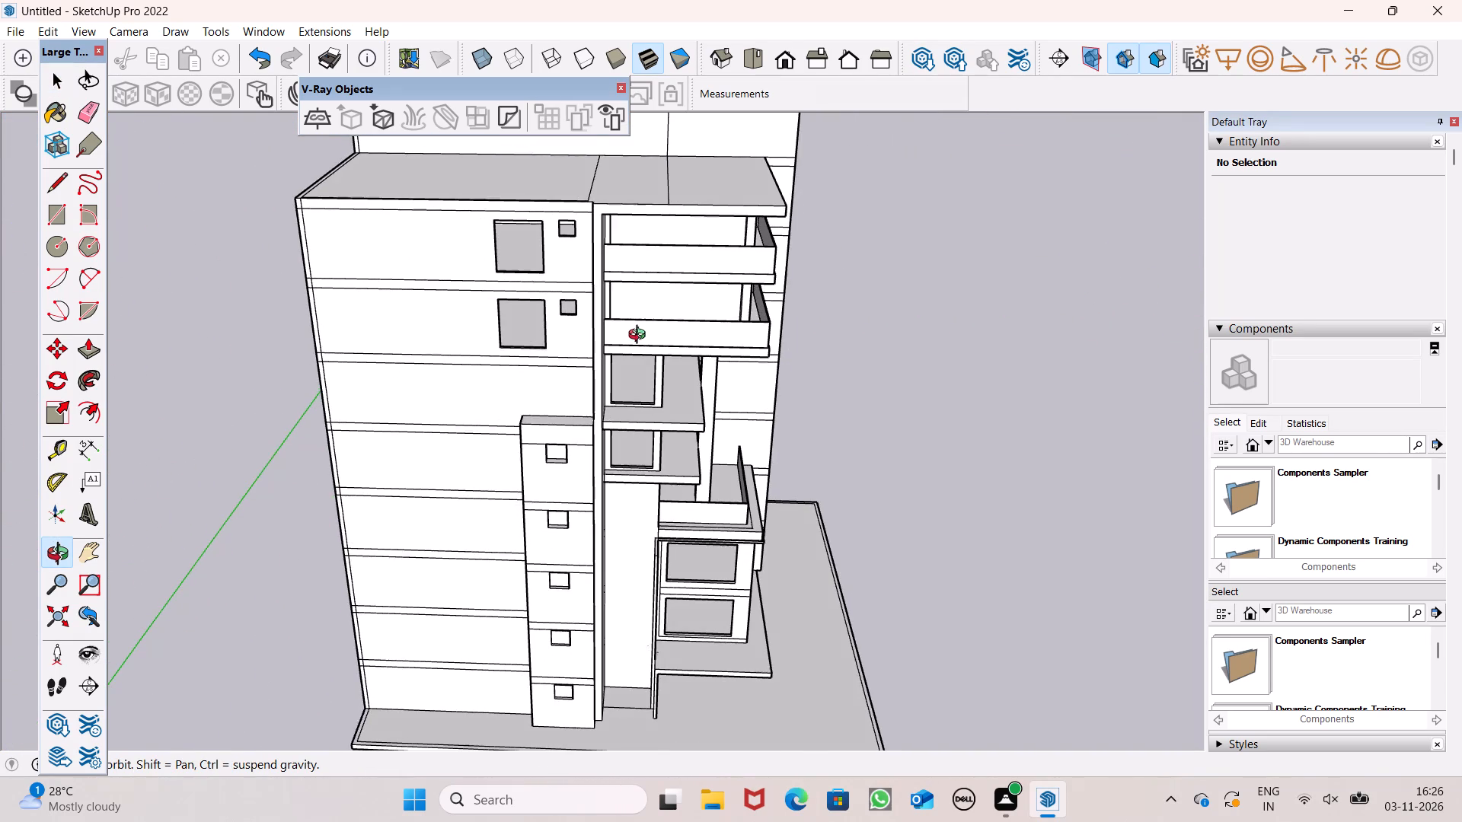
{"action": "middle_click_drag", "start_coordinate": [640, 336], "coordinate": [639, 337]}
{"action": "scroll", "coordinate": [286, 356], "scroll_direction": "down", "scroll_amount": 5}
{"action": "scroll", "coordinate": [576, 342], "scroll_direction": "up", "scroll_amount": 9}
{"action": "middle_click_drag", "start_coordinate": [615, 362], "coordinate": [416, 400]}
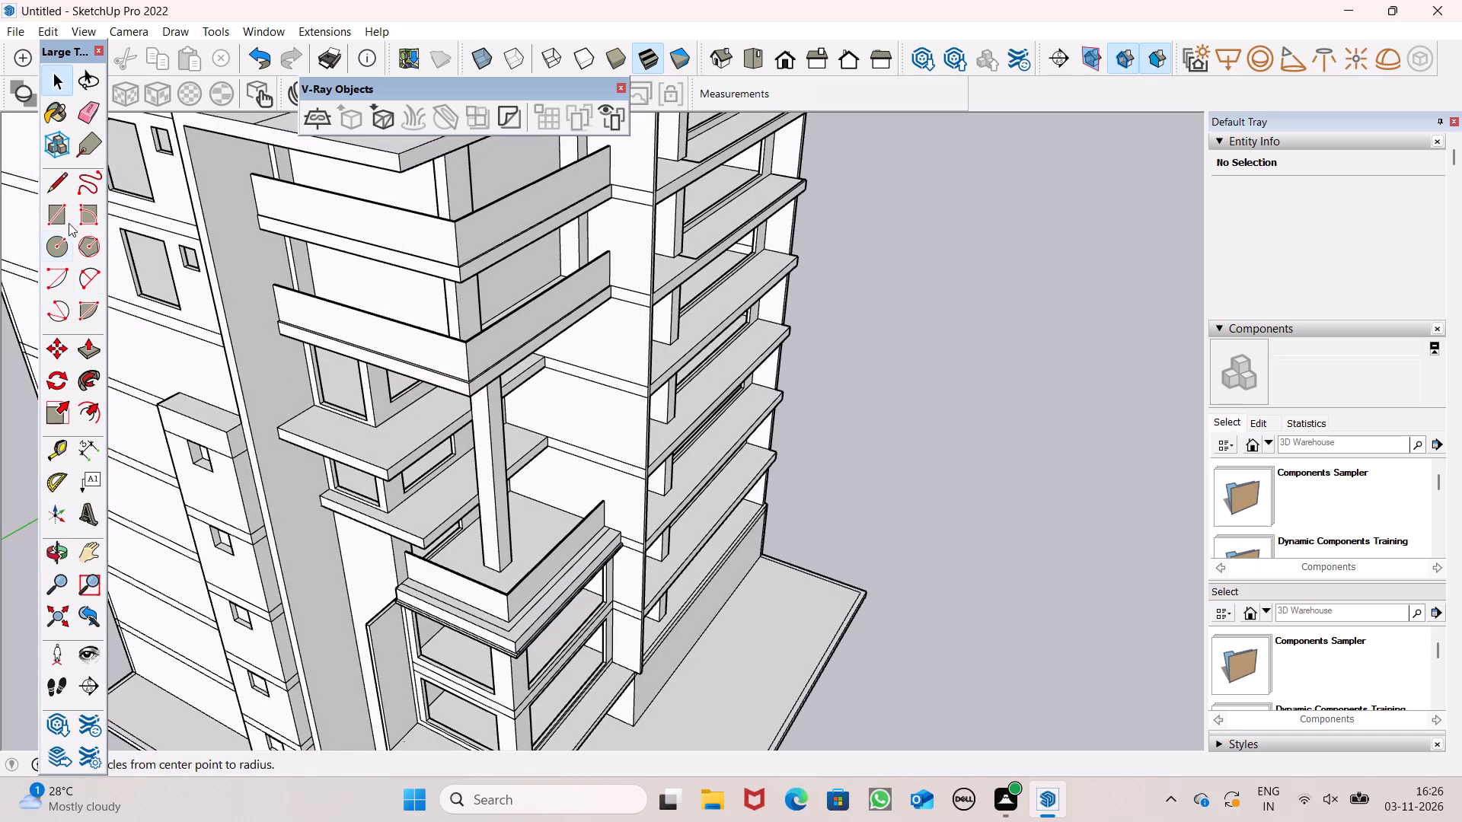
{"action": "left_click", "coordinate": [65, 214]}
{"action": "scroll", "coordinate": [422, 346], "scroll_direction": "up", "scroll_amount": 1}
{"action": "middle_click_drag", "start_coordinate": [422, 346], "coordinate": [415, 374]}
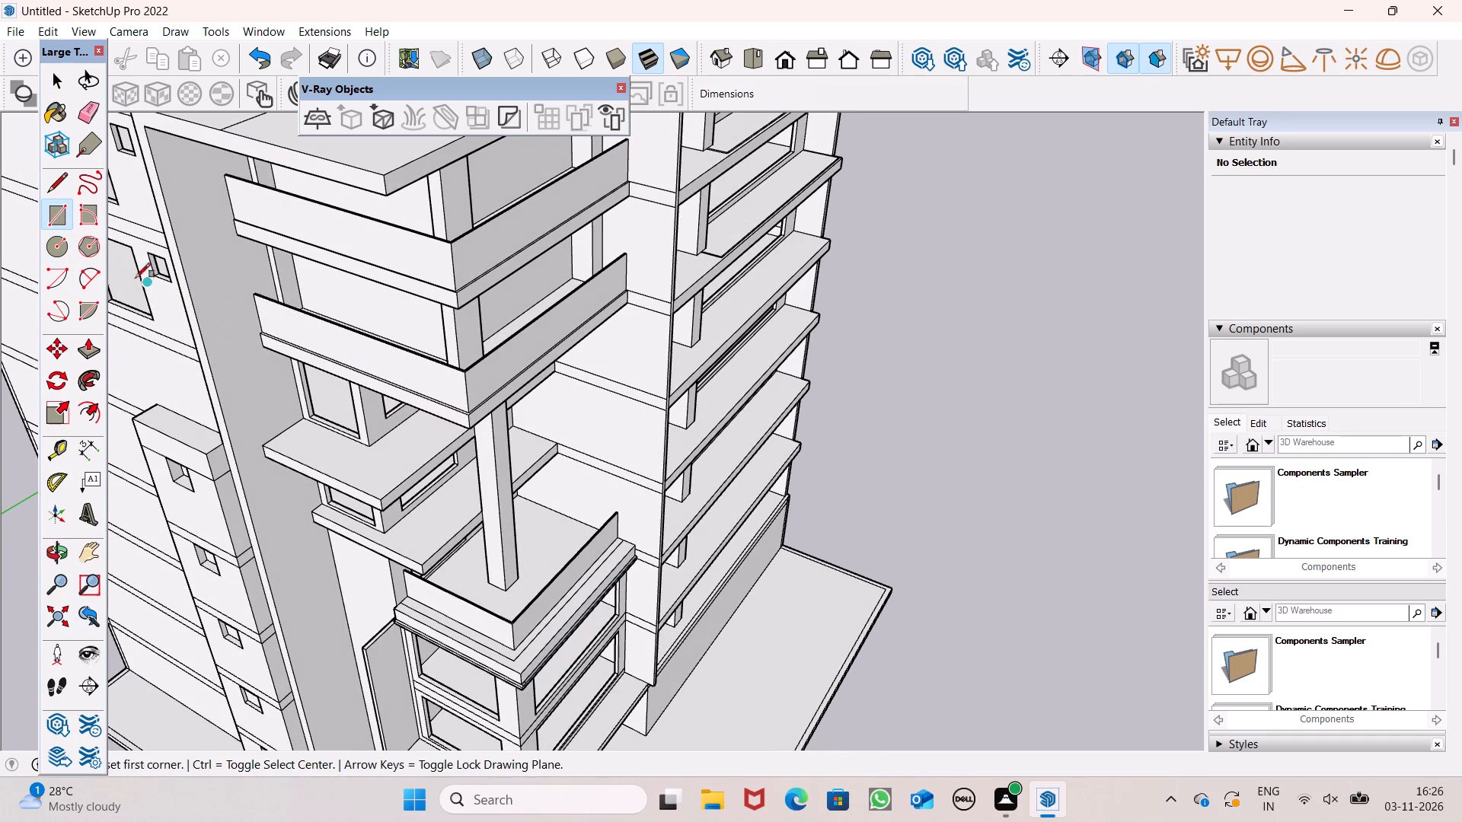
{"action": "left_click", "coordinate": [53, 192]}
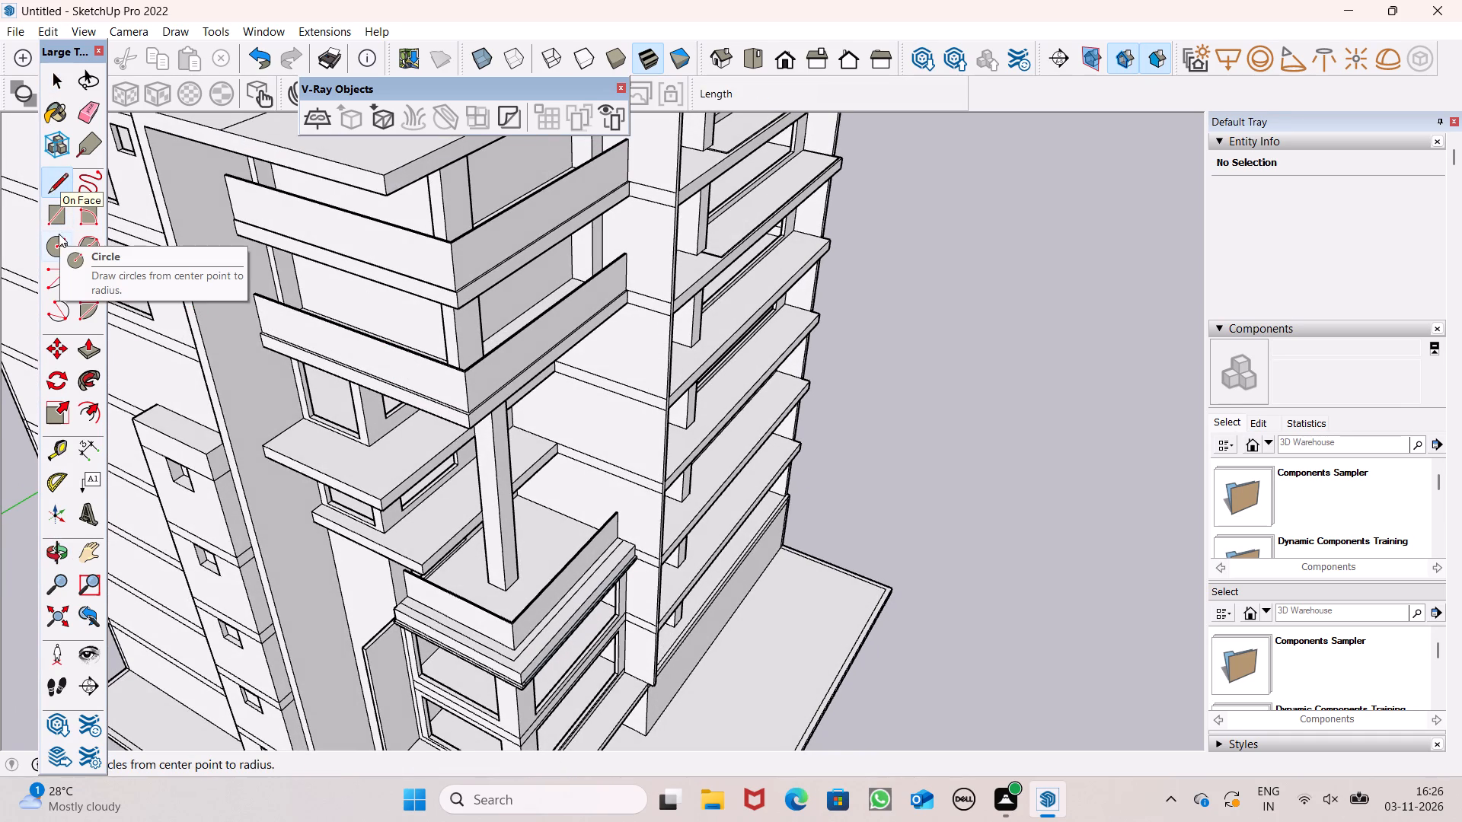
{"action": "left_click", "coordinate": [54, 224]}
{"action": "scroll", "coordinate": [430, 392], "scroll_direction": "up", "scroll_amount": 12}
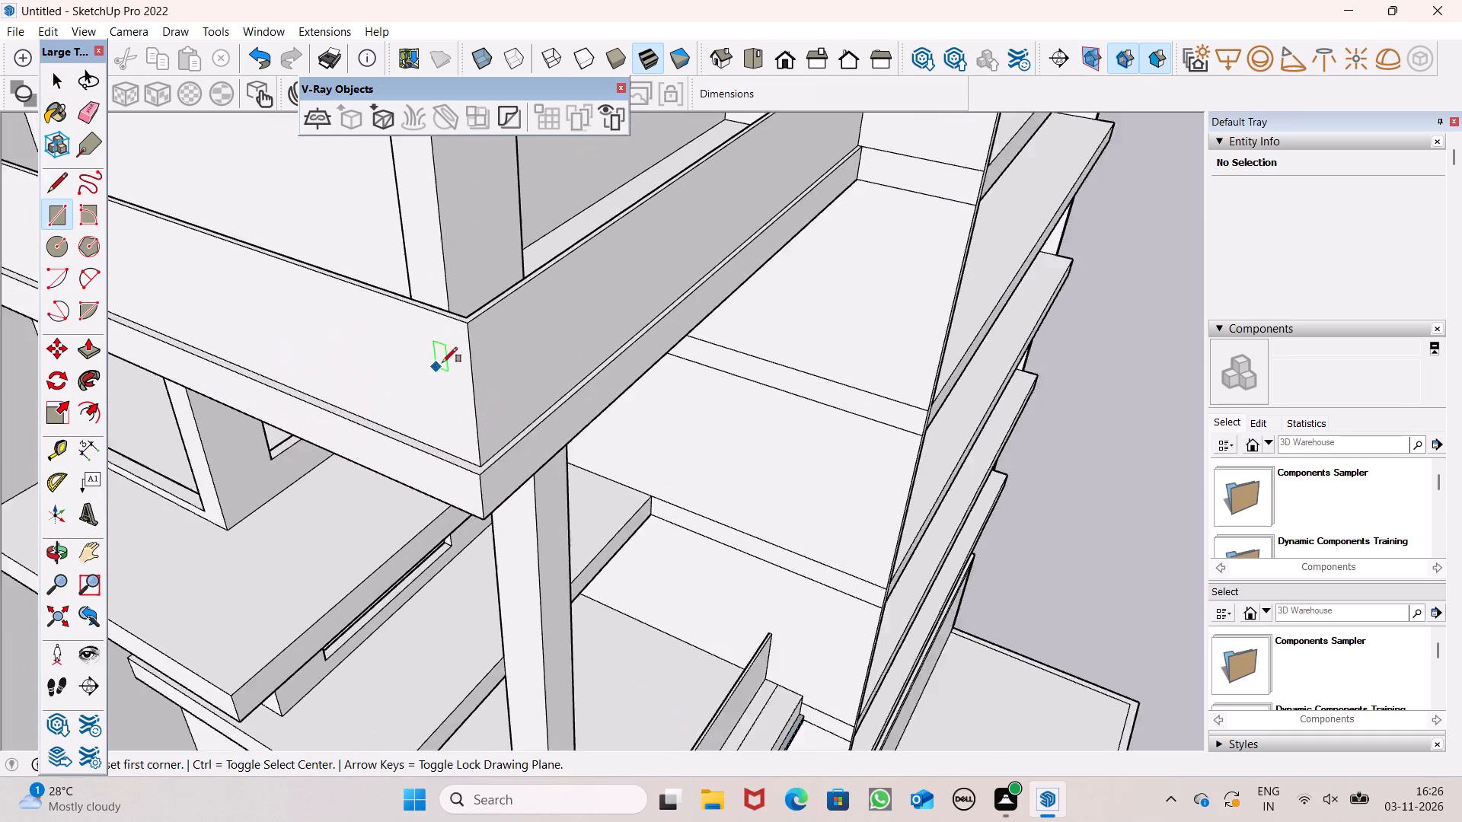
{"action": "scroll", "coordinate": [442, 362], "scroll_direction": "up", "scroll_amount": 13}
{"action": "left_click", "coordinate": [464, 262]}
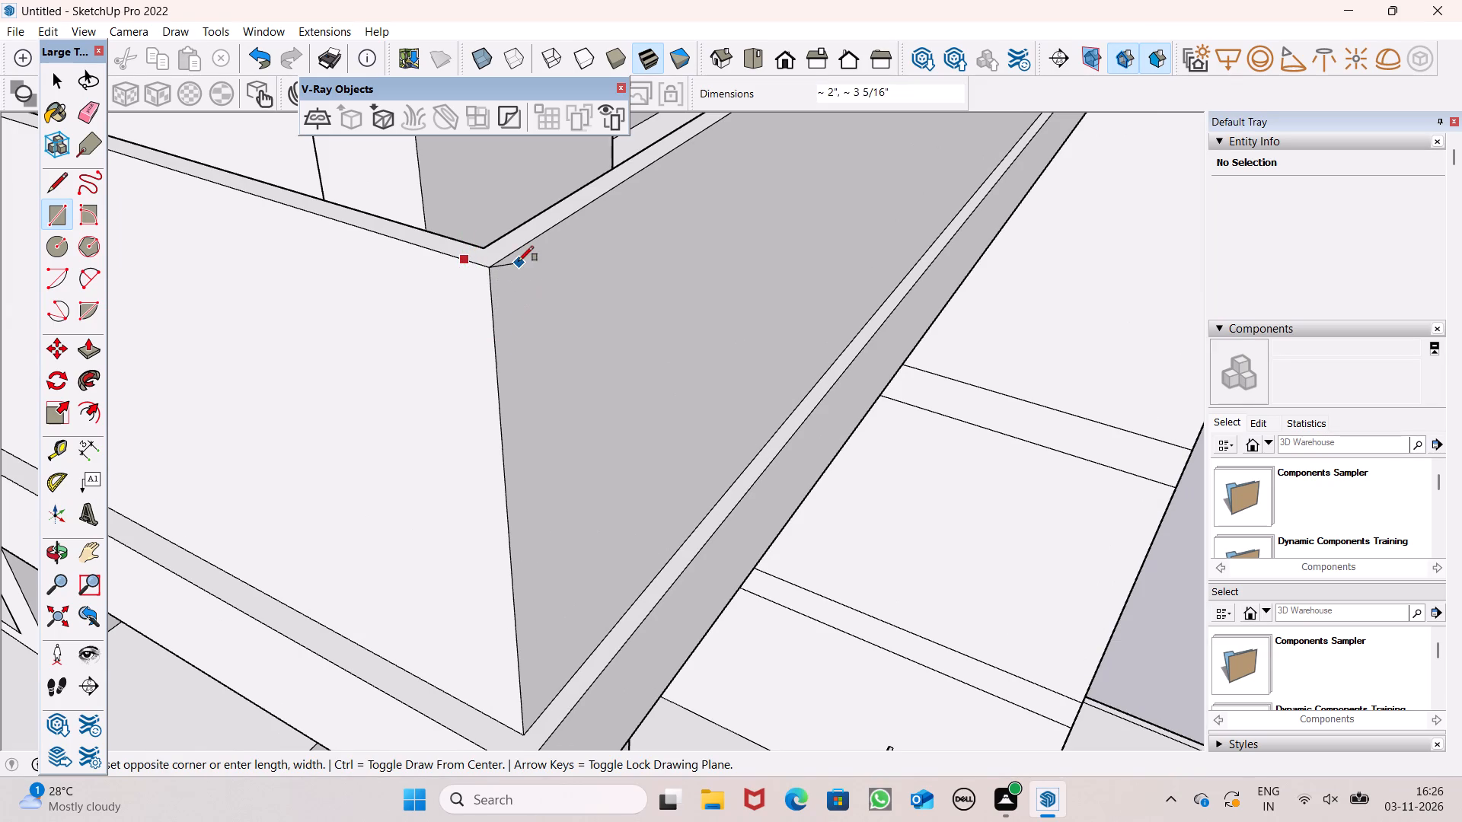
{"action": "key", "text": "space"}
Draw a 4' vertical line on each outer face of the lower upper-storey balcony's parapet, just beside the corner above the column.
{"action": "left_click", "coordinate": [55, 184]}
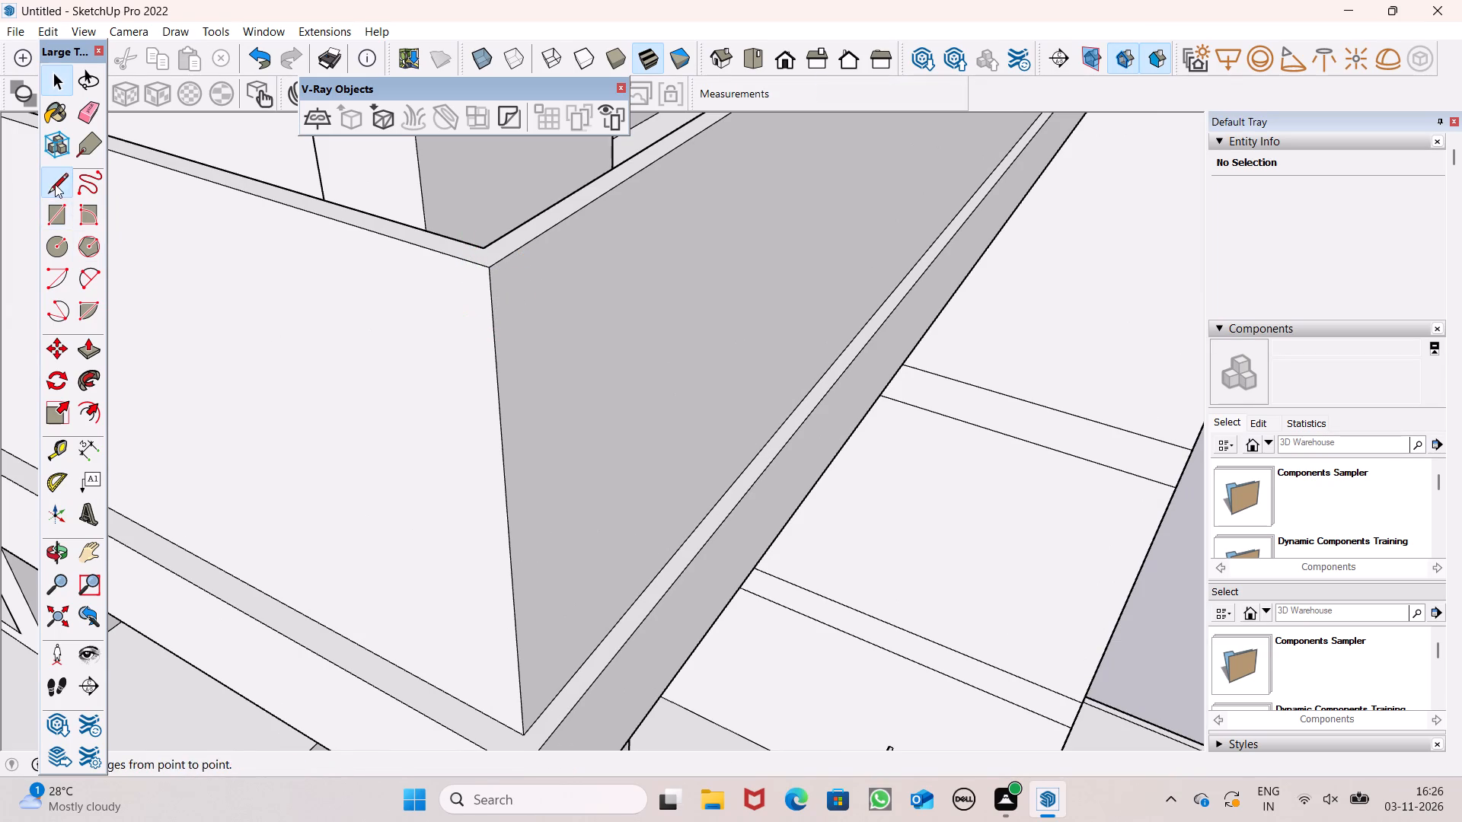
{"action": "scroll", "coordinate": [416, 260], "scroll_direction": "down", "scroll_amount": 5}
{"action": "middle_click_drag", "start_coordinate": [464, 309], "coordinate": [553, 455]}
{"action": "scroll", "coordinate": [548, 448], "scroll_direction": "up", "scroll_amount": 7}
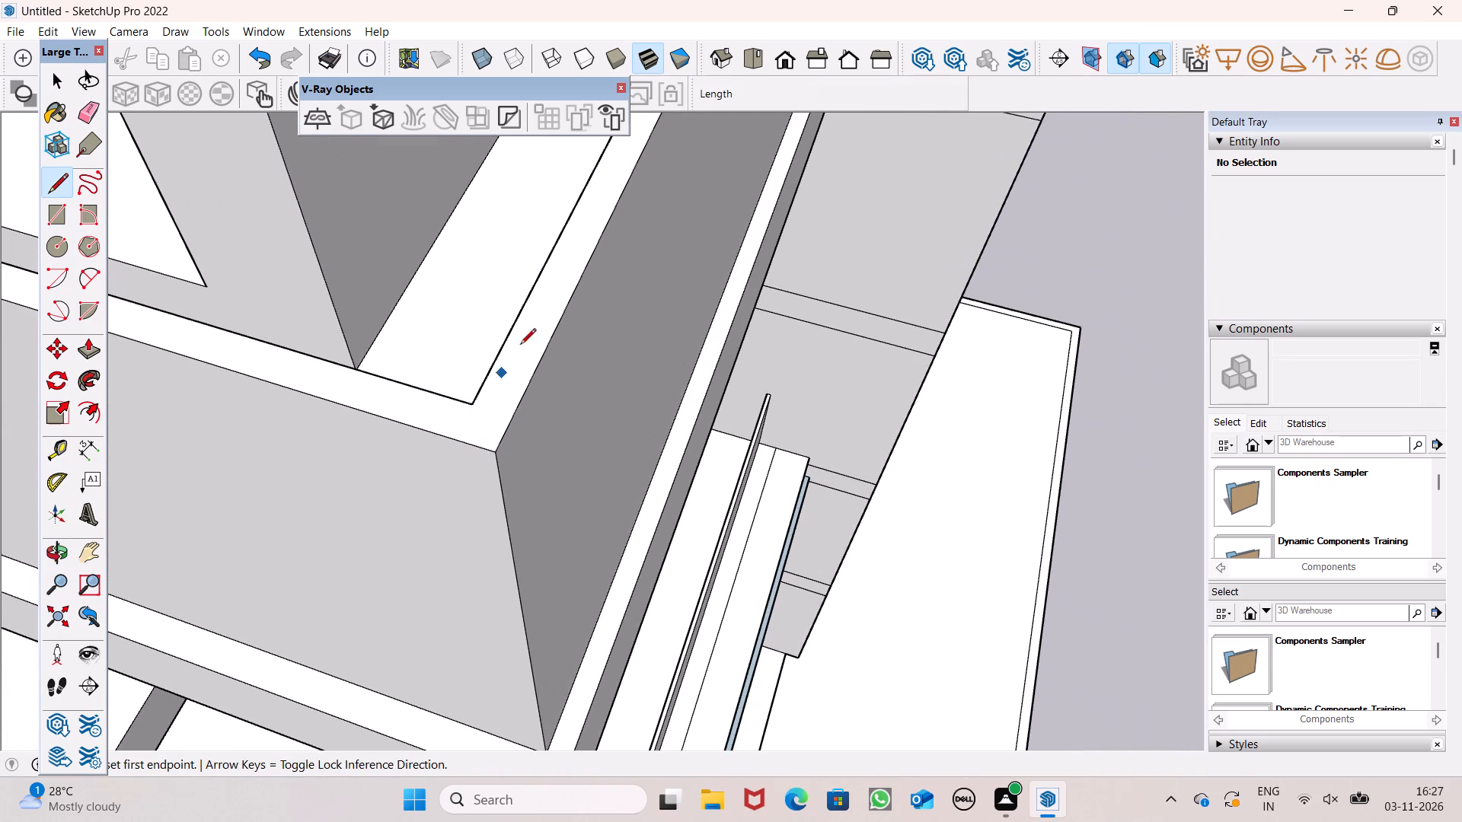
{"action": "scroll", "coordinate": [525, 342], "scroll_direction": "down", "scroll_amount": 6}
{"action": "scroll", "coordinate": [514, 441], "scroll_direction": "up", "scroll_amount": 4}
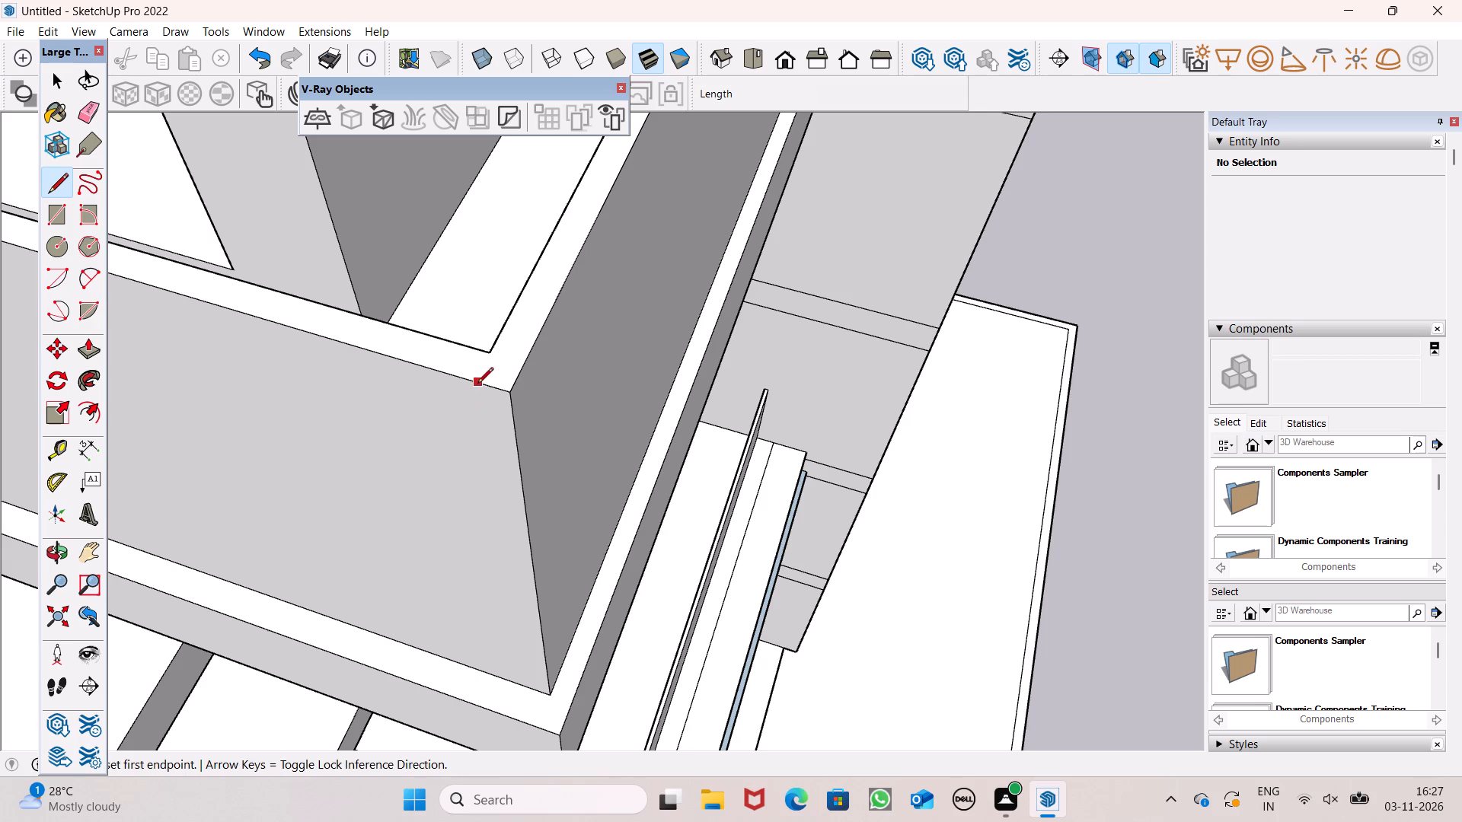
{"action": "left_click", "coordinate": [477, 384]}
{"action": "scroll", "coordinate": [497, 347], "scroll_direction": "down", "scroll_amount": 5}
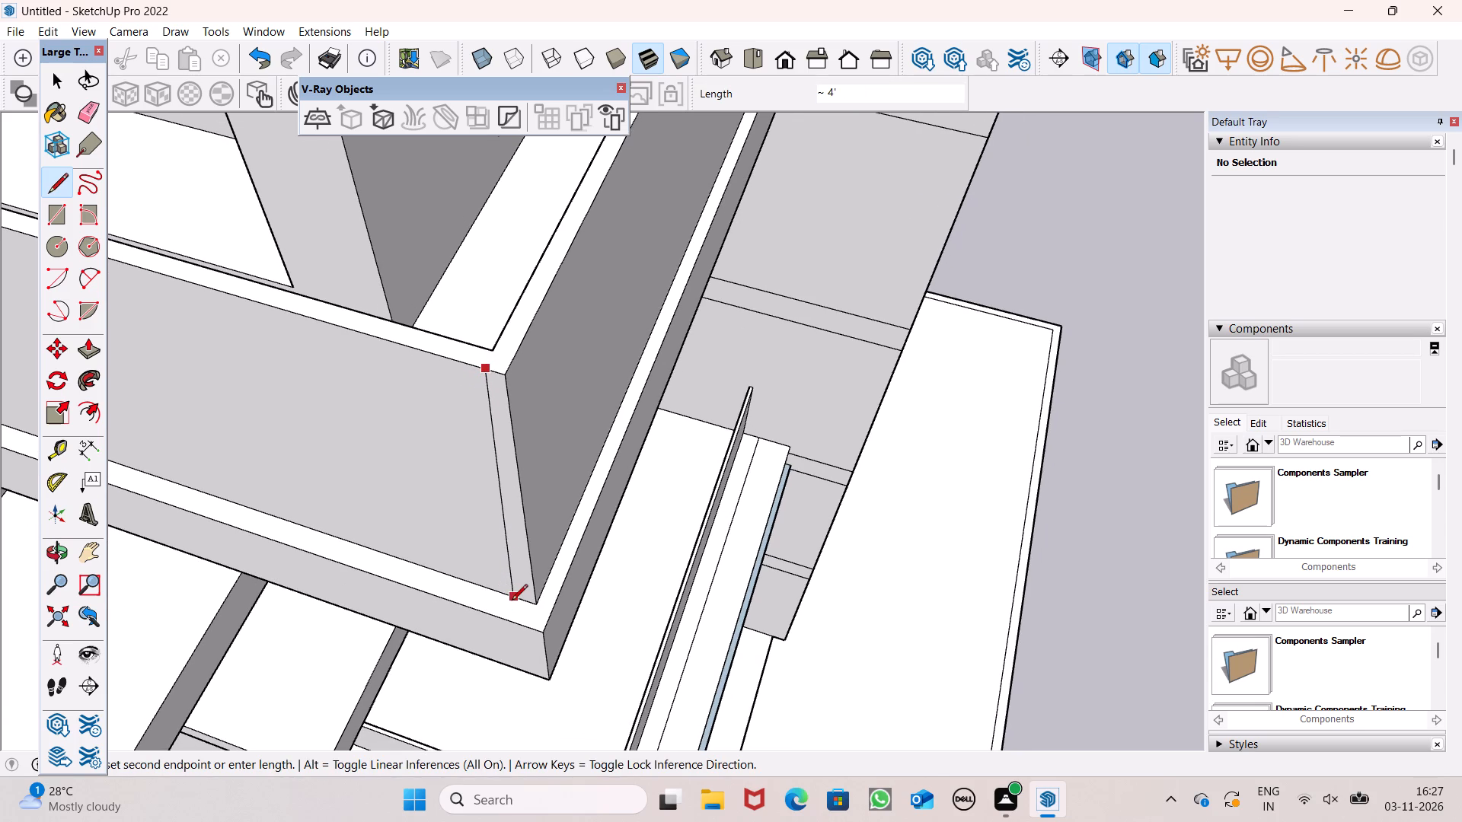
{"action": "left_click", "coordinate": [520, 601]}
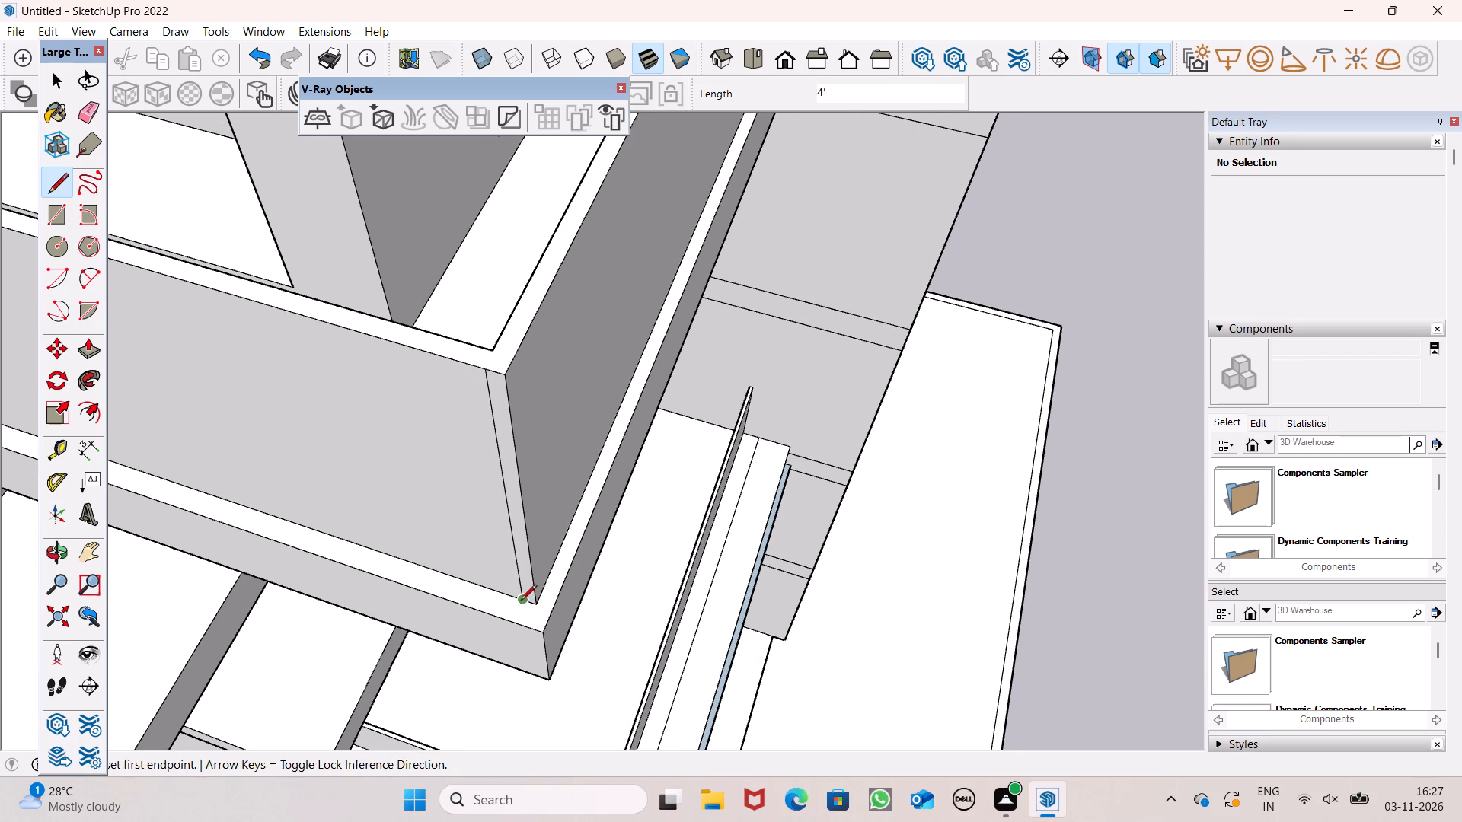
{"action": "middle_click_drag", "start_coordinate": [552, 603], "coordinate": [463, 641]}
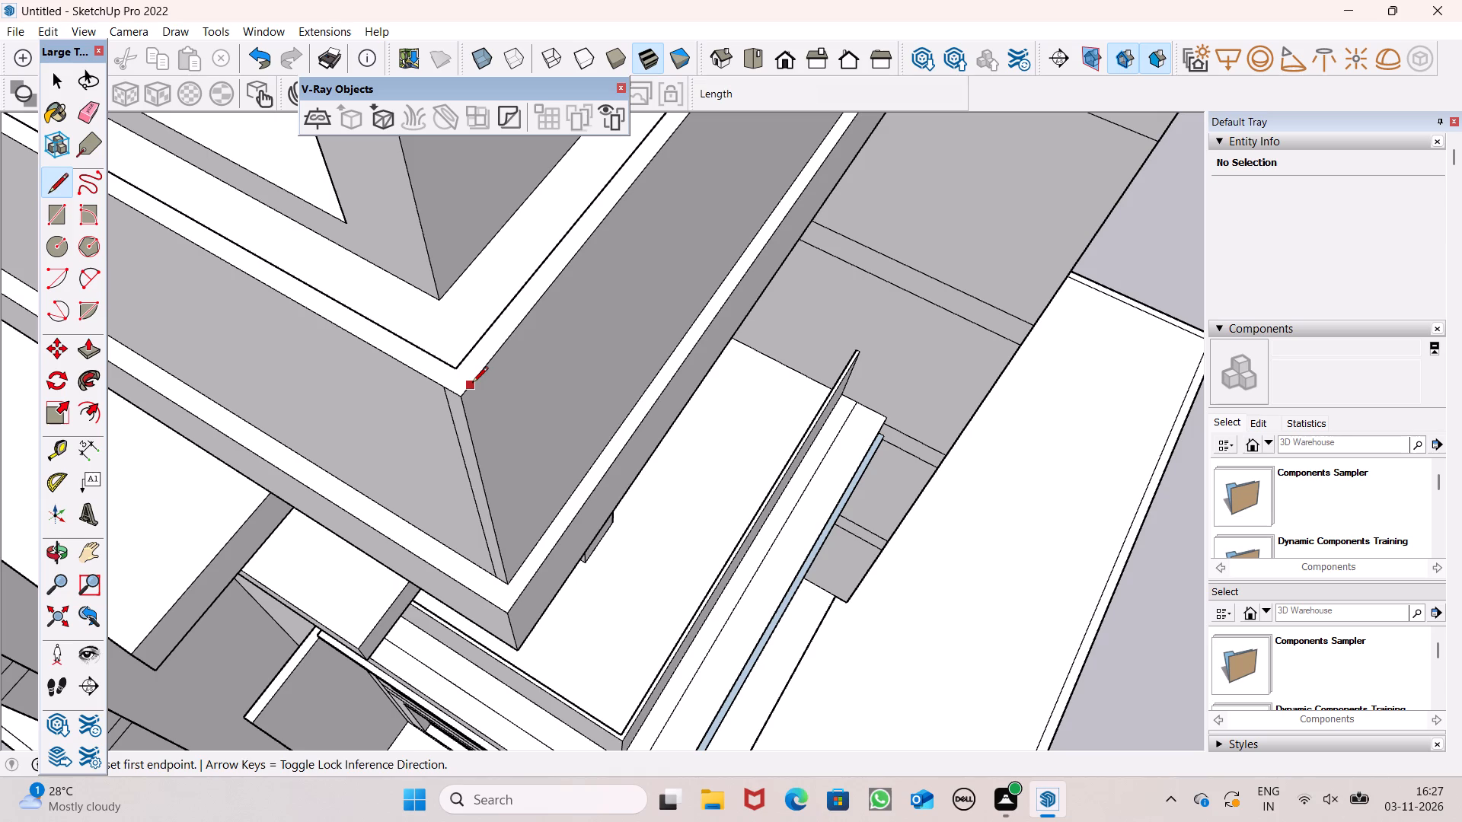
{"action": "left_click", "coordinate": [472, 382]}
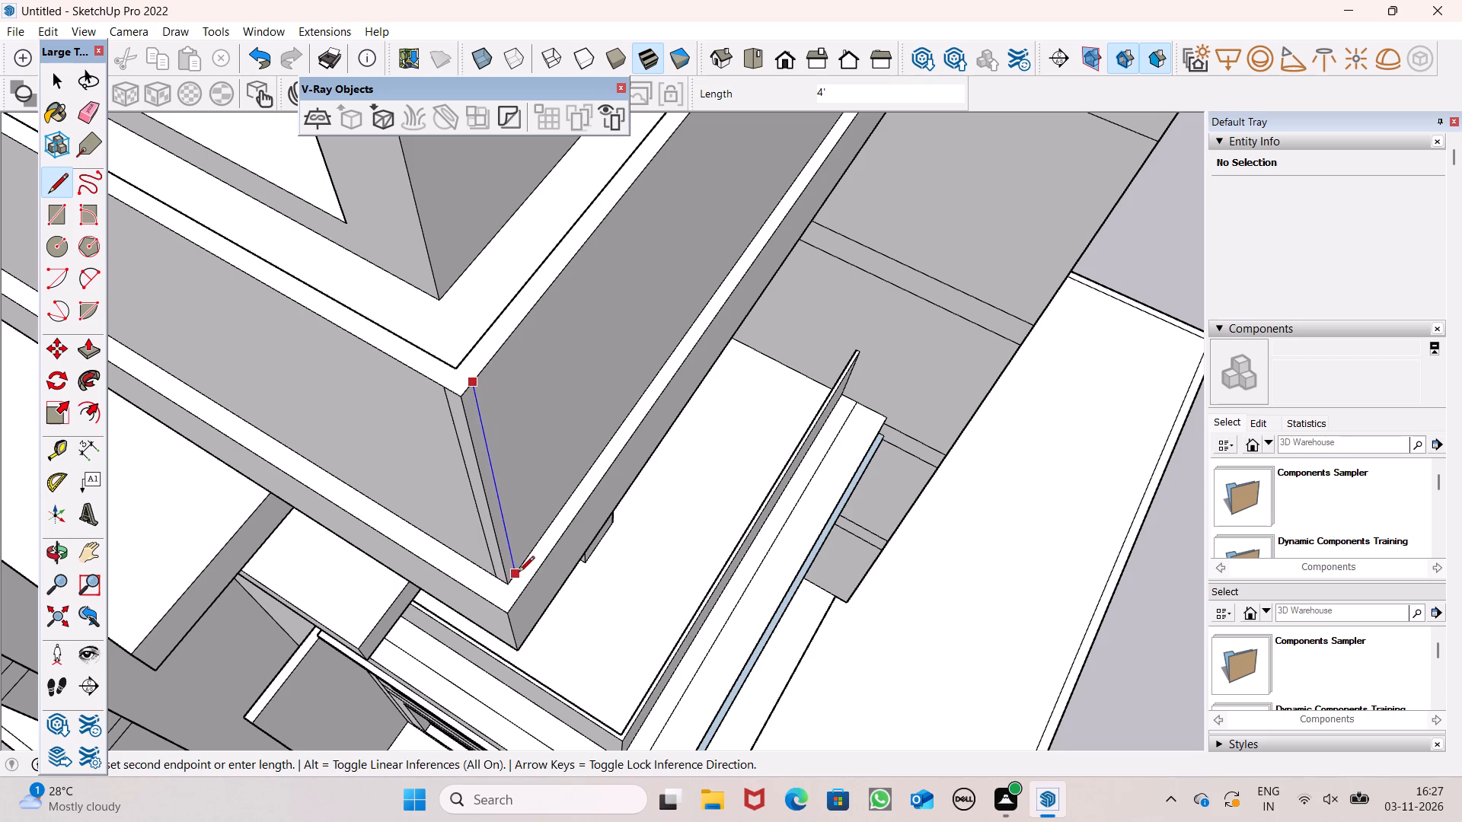
{"action": "left_click", "coordinate": [519, 574]}
{"action": "key", "text": "space"}
Push/Pull the narrow front strip at the balcony parapet's corner by 1 11/16".
{"action": "left_click", "coordinate": [81, 351]}
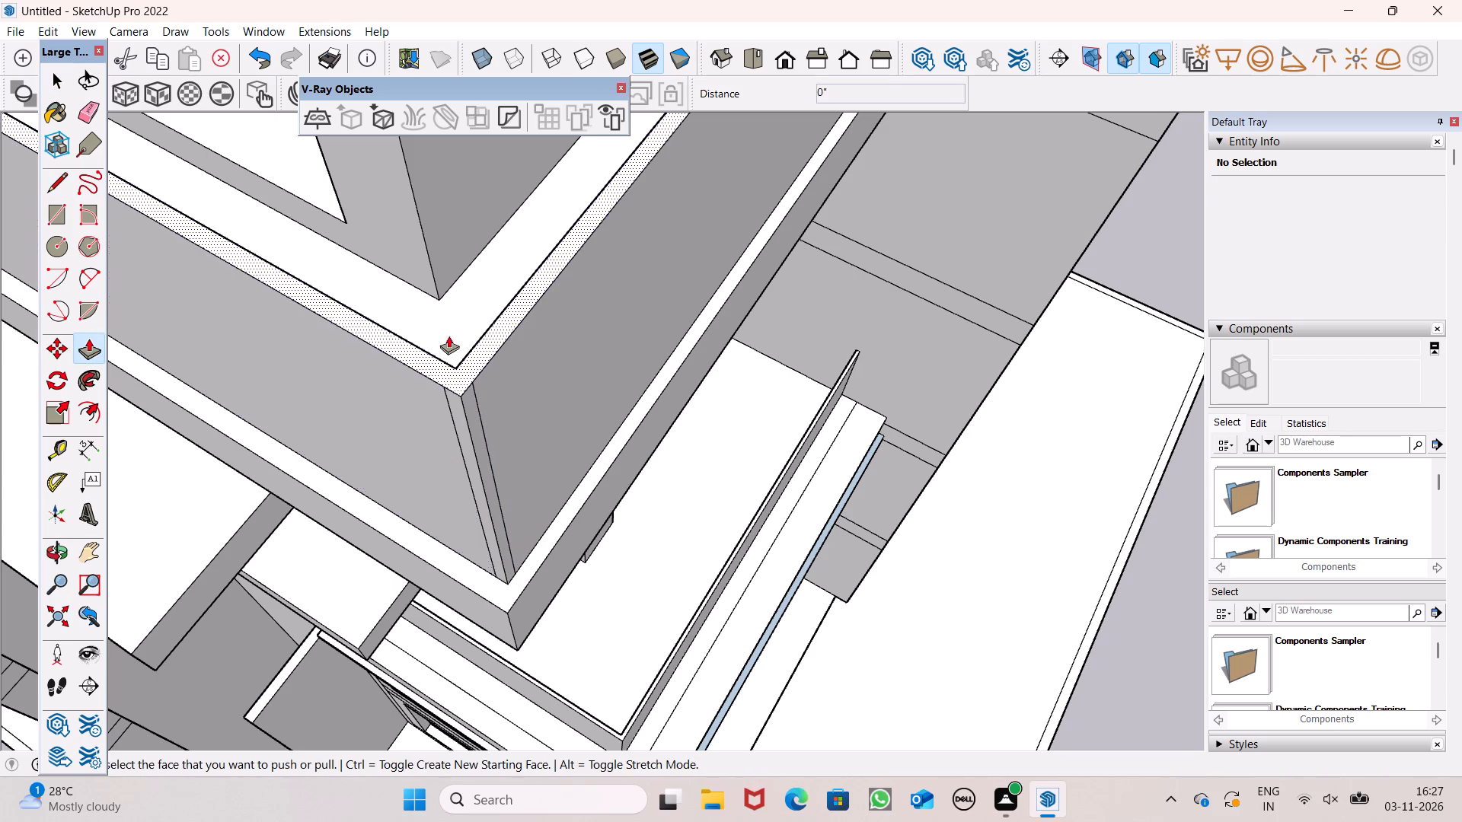
{"action": "scroll", "coordinate": [456, 336], "scroll_direction": "up", "scroll_amount": 6}
{"action": "scroll", "coordinate": [475, 372], "scroll_direction": "down", "scroll_amount": 2}
{"action": "scroll", "coordinate": [477, 459], "scroll_direction": "down", "scroll_amount": 2}
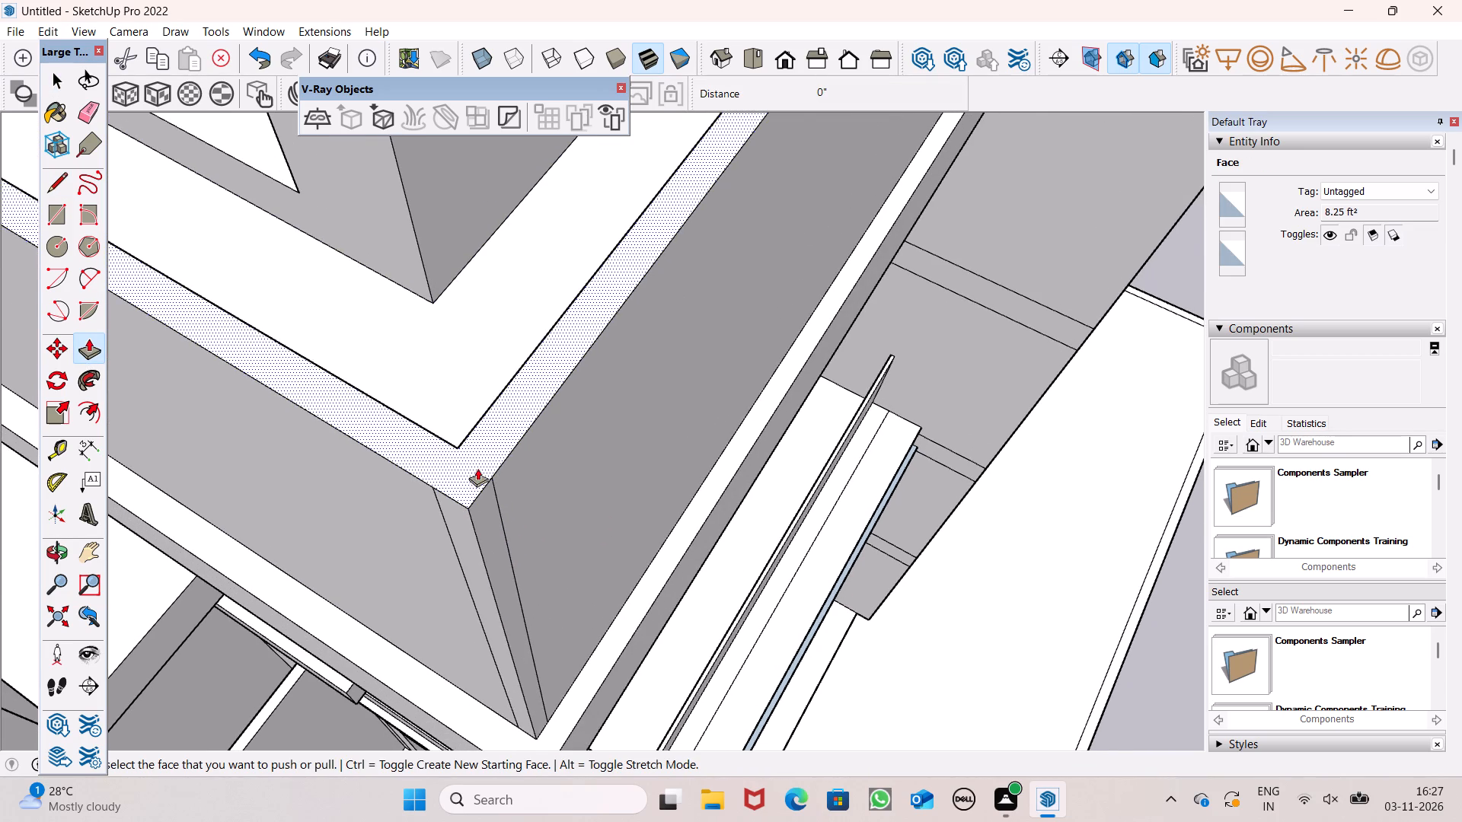
{"action": "scroll", "coordinate": [456, 527], "scroll_direction": "up", "scroll_amount": 5}
{"action": "left_click_drag", "start_coordinate": [452, 511], "coordinate": [459, 432]}
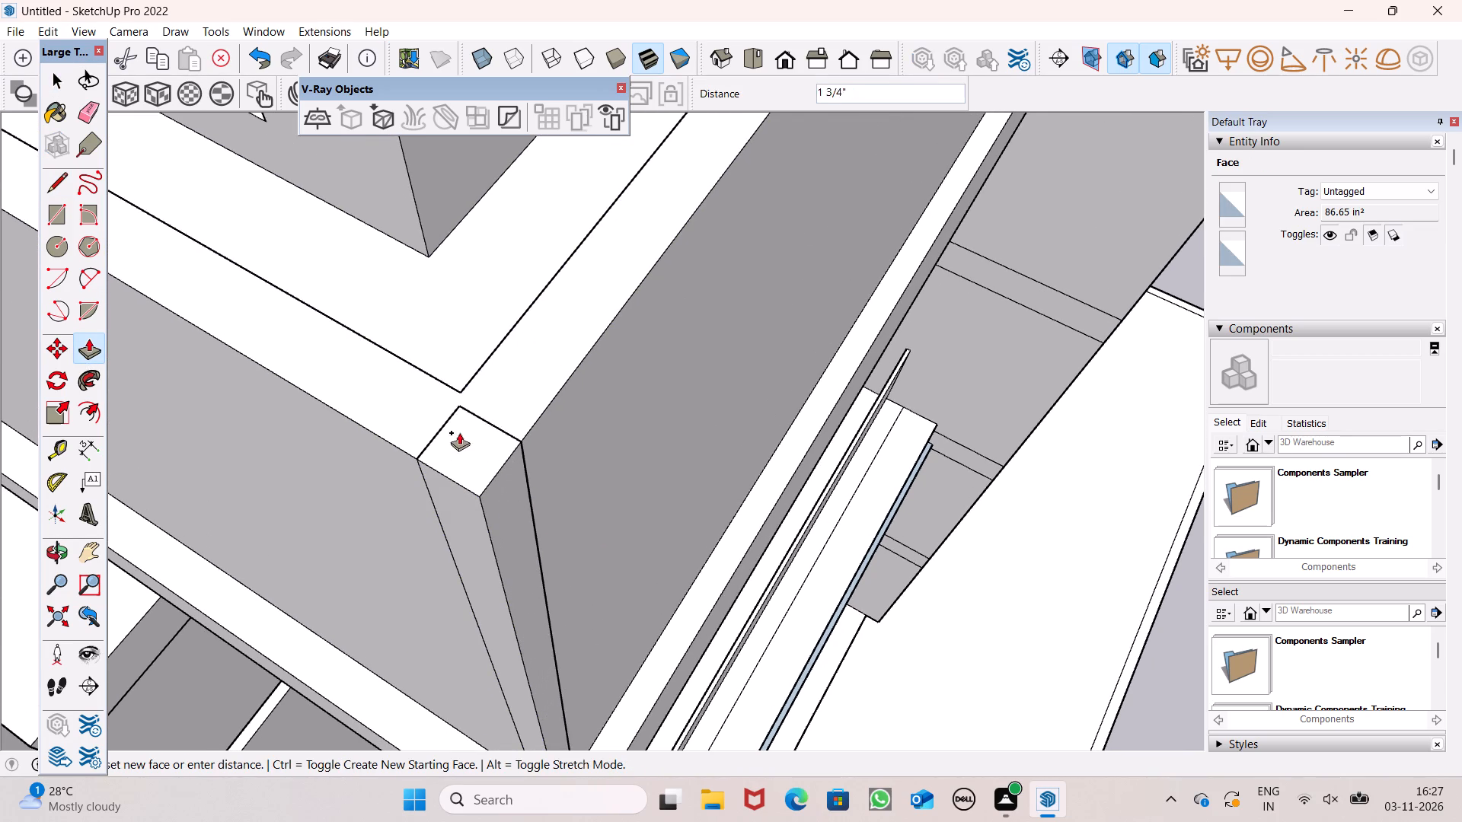
{"action": "left_click_drag", "start_coordinate": [459, 432], "coordinate": [442, 422]}
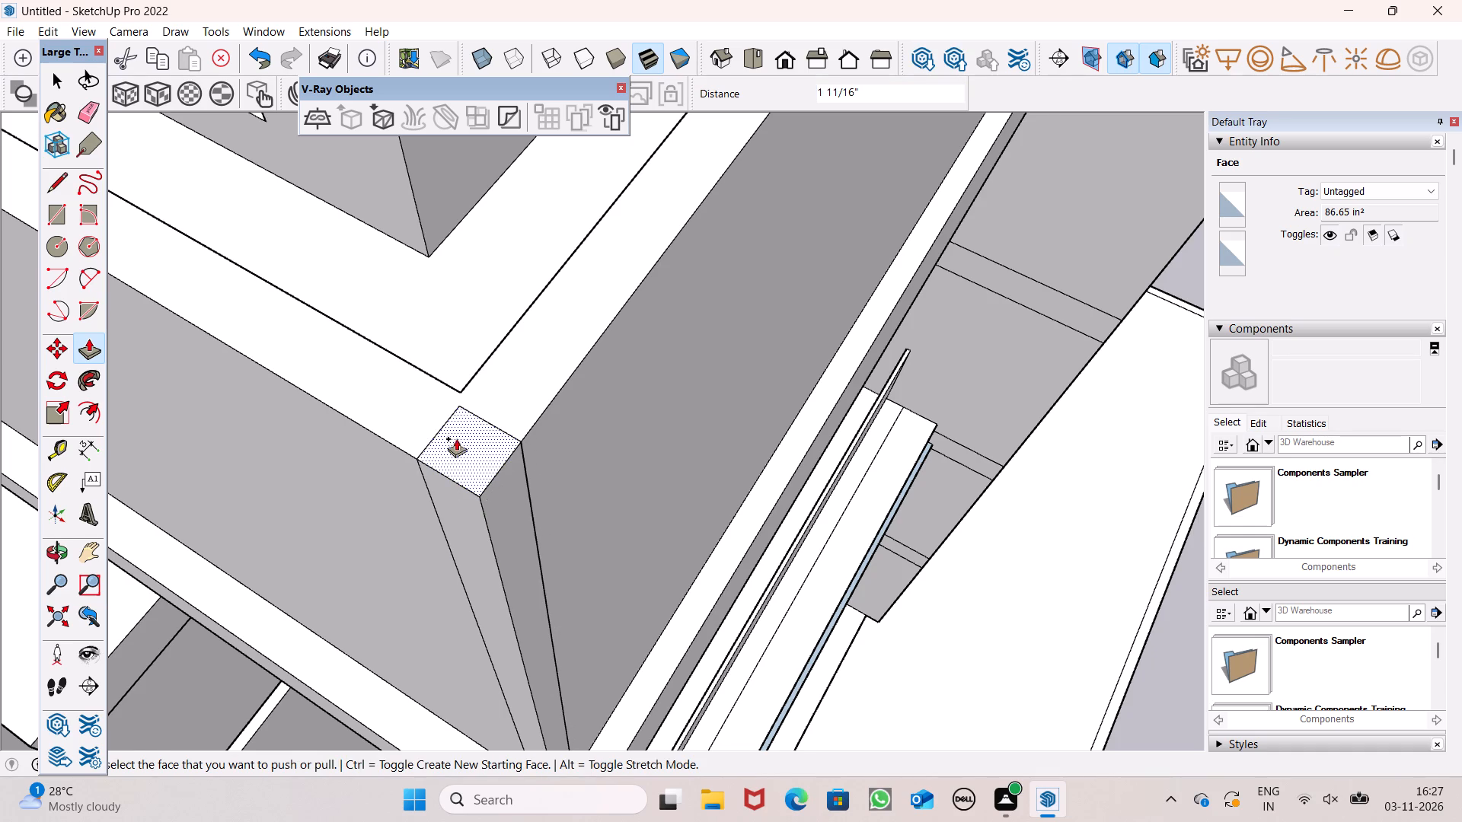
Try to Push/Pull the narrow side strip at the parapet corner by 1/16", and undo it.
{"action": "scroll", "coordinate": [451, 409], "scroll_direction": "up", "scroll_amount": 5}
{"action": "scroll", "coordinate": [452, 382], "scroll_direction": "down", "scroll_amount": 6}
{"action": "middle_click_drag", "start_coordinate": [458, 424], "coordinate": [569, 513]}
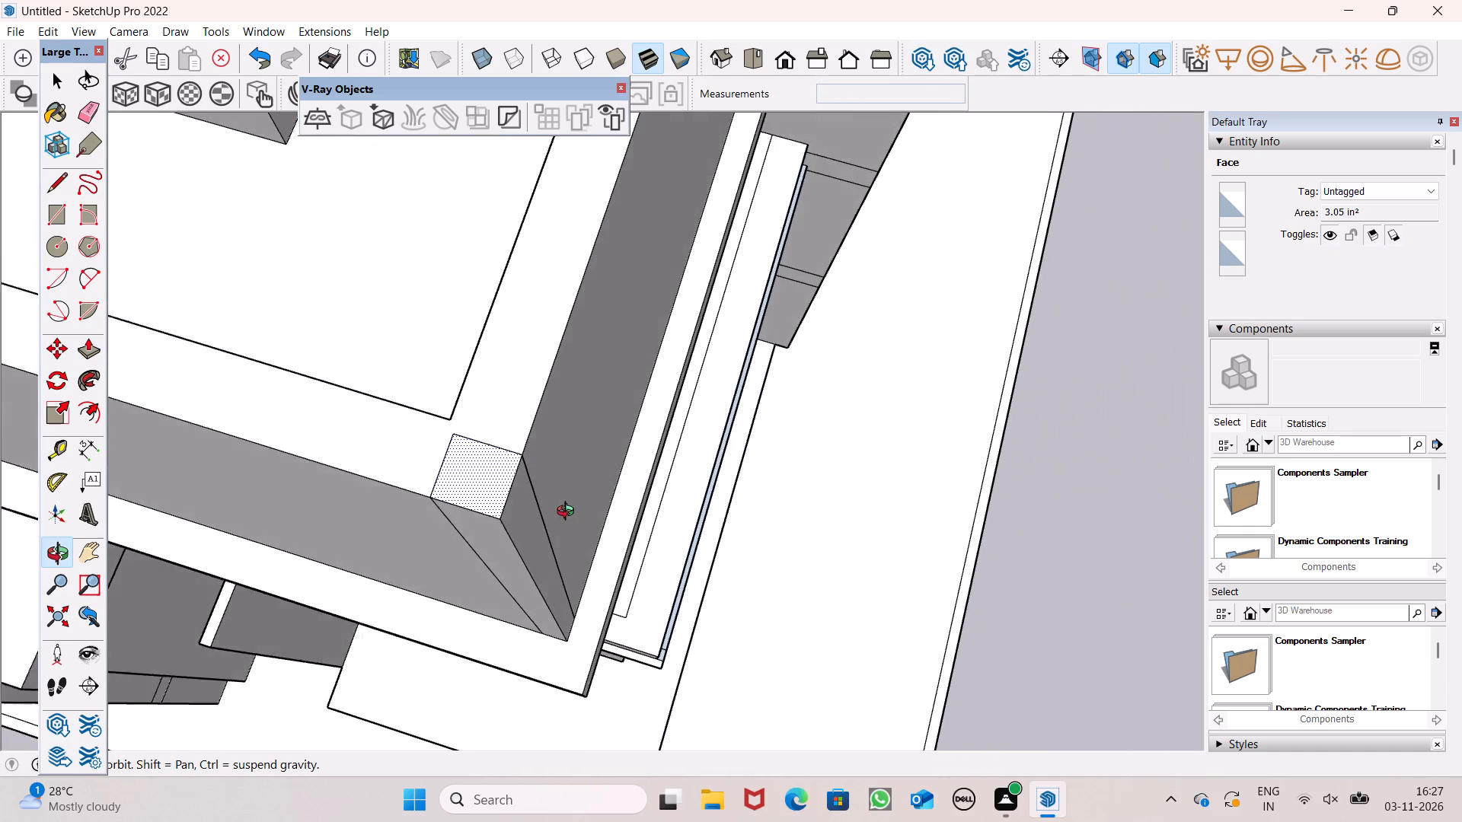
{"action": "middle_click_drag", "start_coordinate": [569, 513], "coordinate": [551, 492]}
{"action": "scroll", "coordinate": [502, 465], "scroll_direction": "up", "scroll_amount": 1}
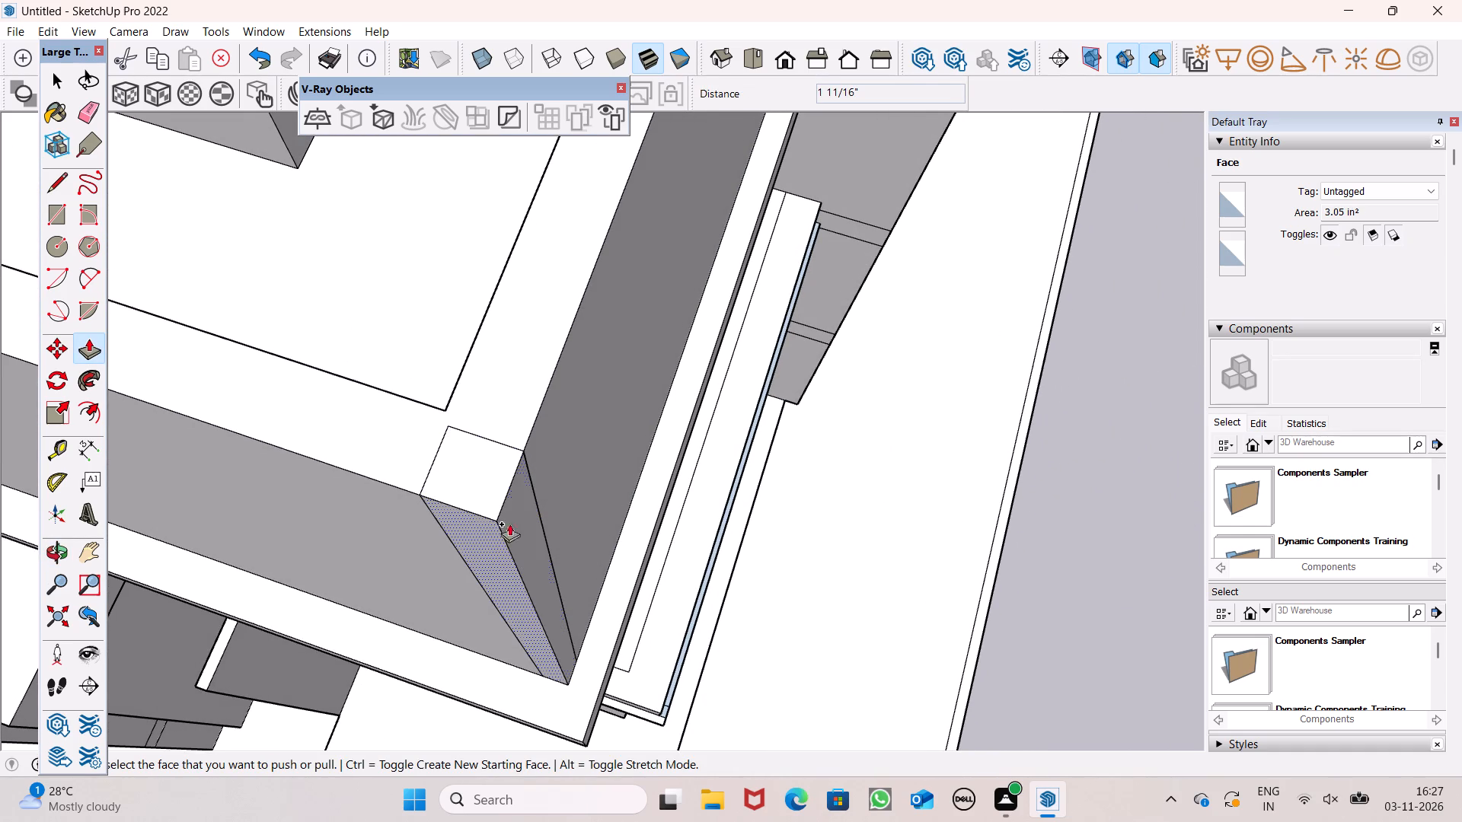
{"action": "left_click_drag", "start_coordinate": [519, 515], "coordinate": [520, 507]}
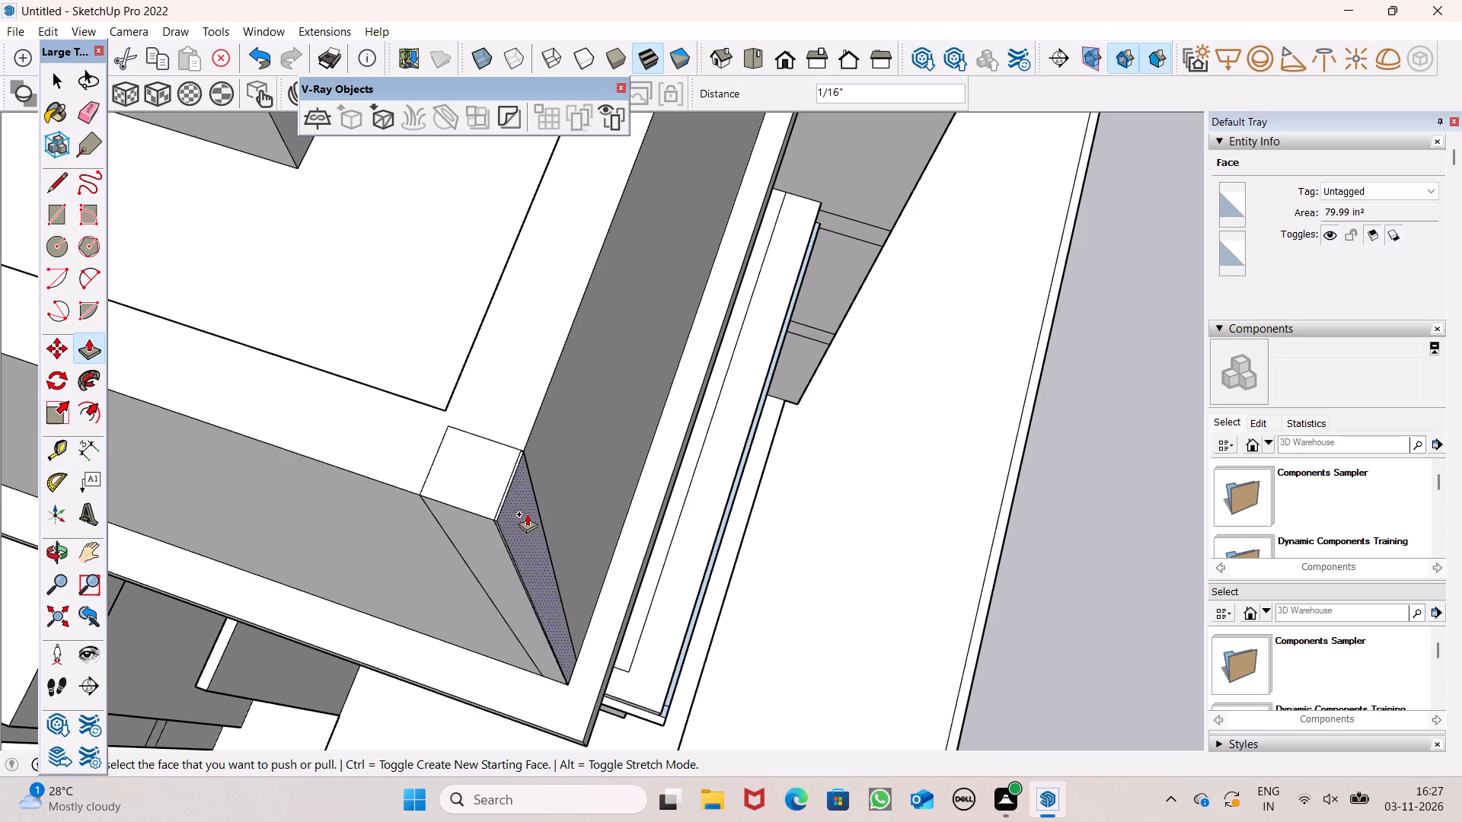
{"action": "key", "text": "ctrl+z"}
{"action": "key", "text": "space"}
Draw two 2" lines across the parapet's top, from its inner corner to the side and front outer edges.
{"action": "middle_click_drag", "start_coordinate": [448, 489], "coordinate": [557, 440]}
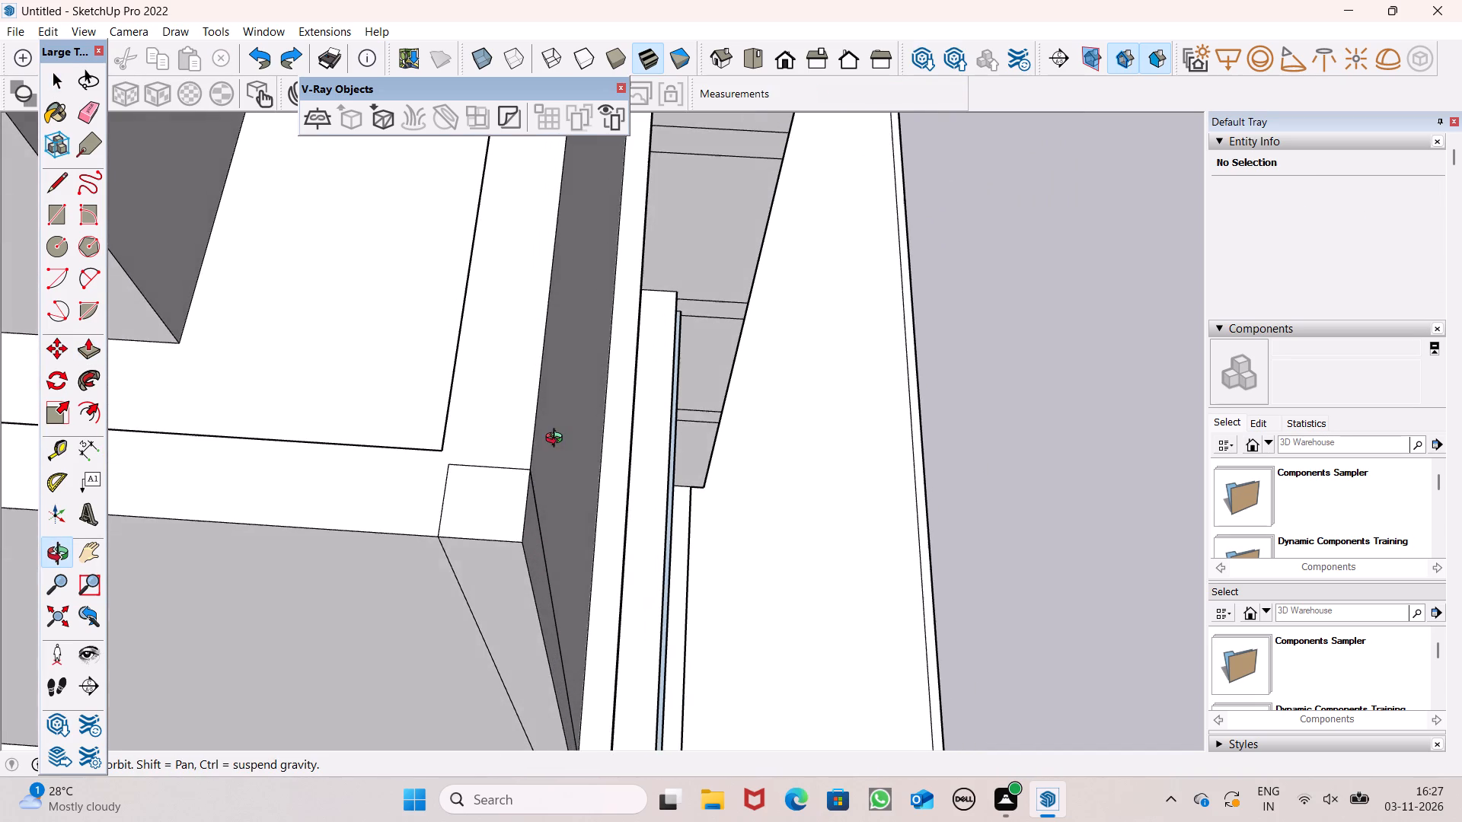
{"action": "middle_click_drag", "start_coordinate": [557, 440], "coordinate": [557, 441]}
{"action": "scroll", "coordinate": [547, 450], "scroll_direction": "up", "scroll_amount": 1}
{"action": "scroll", "coordinate": [430, 505], "scroll_direction": "down", "scroll_amount": 5}
{"action": "middle_click_drag", "start_coordinate": [541, 536], "coordinate": [538, 490]}
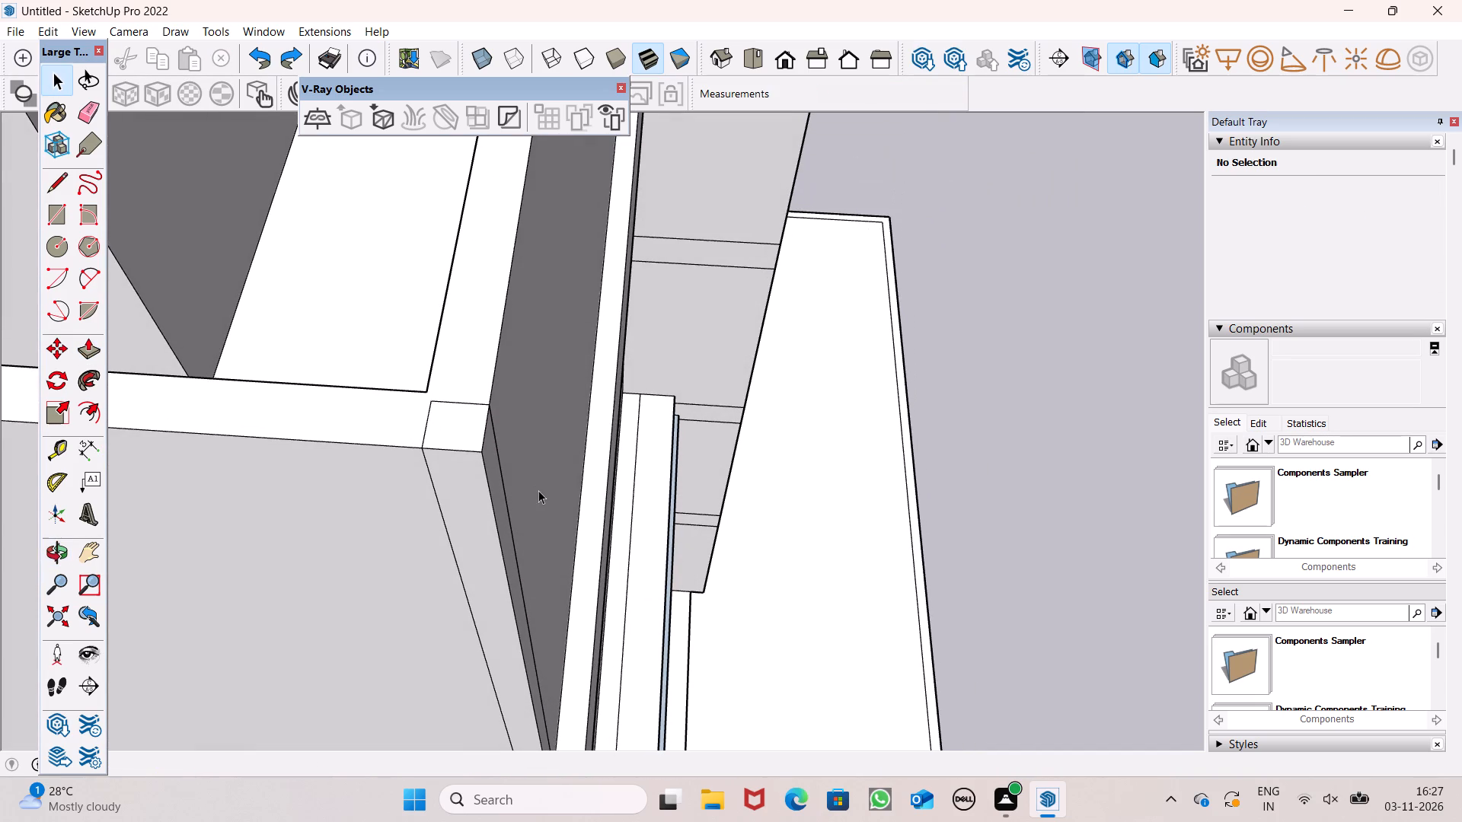
{"action": "left_click", "coordinate": [65, 185]}
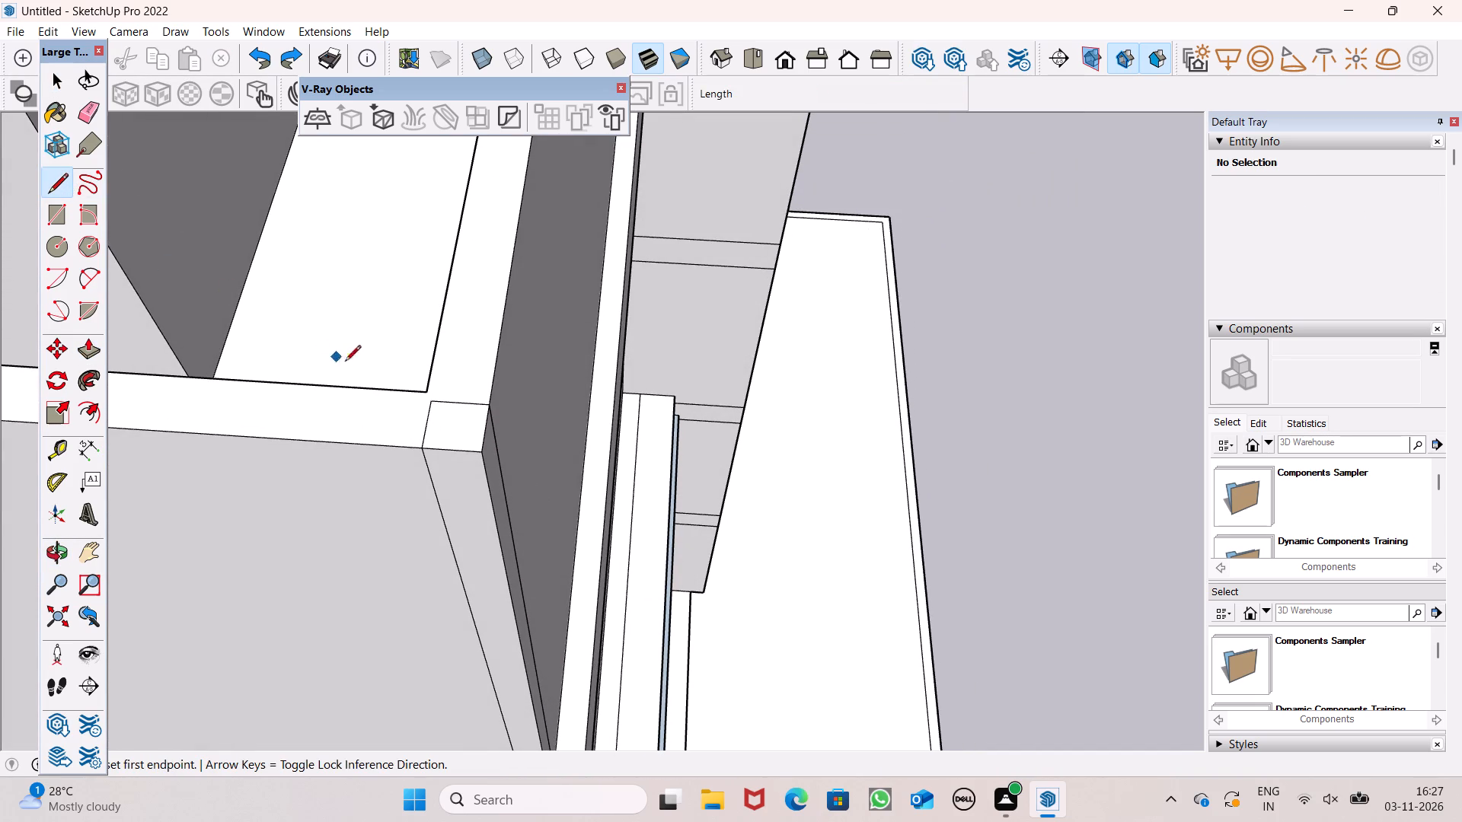
{"action": "scroll", "coordinate": [350, 367], "scroll_direction": "up", "scroll_amount": 5}
{"action": "scroll", "coordinate": [457, 434], "scroll_direction": "down", "scroll_amount": 6}
{"action": "left_click", "coordinate": [528, 450]}
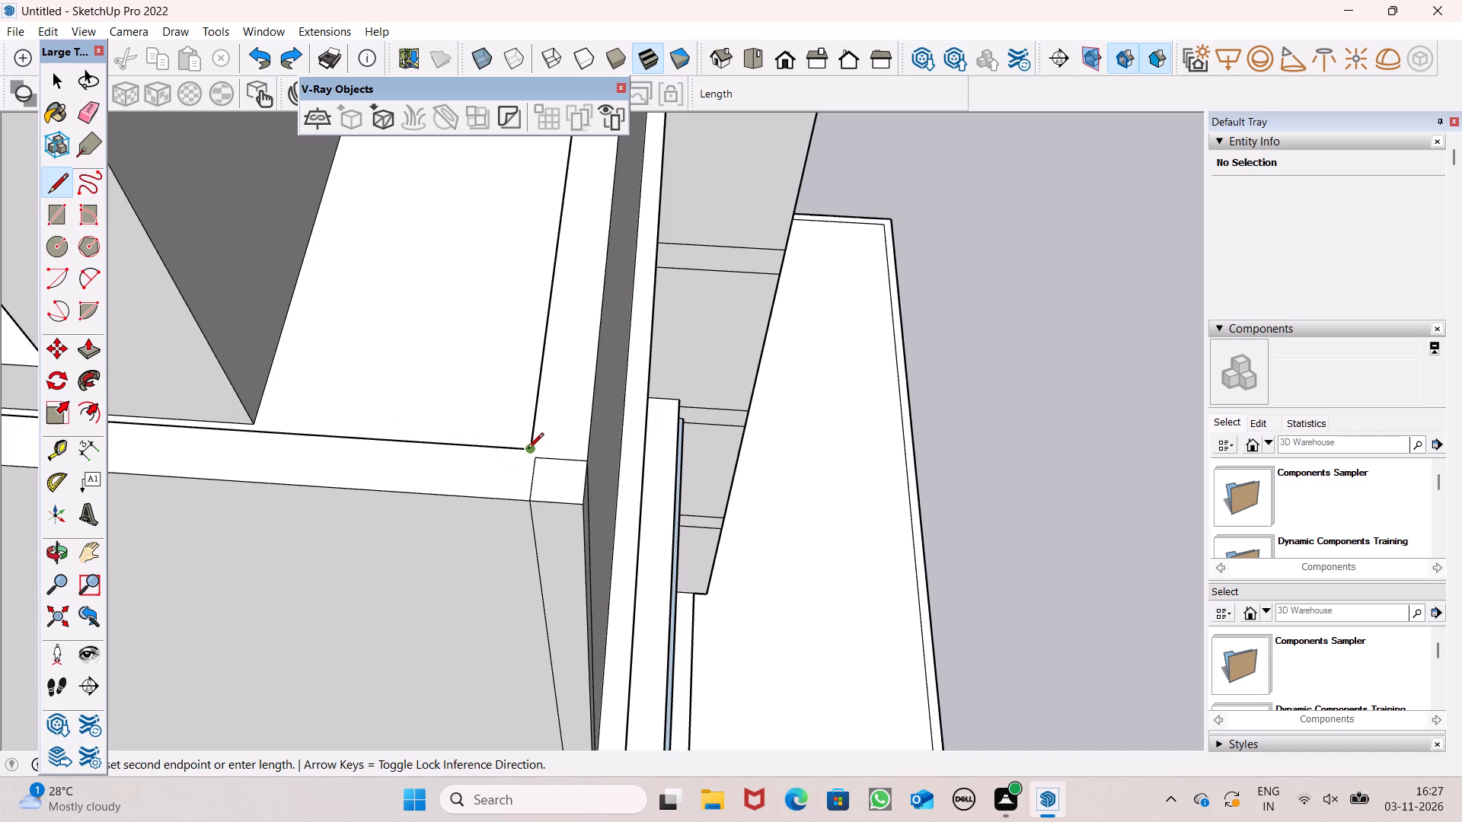
{"action": "left_click", "coordinate": [588, 446]}
{"action": "left_click", "coordinate": [524, 453]}
{"action": "left_click", "coordinate": [516, 502]}
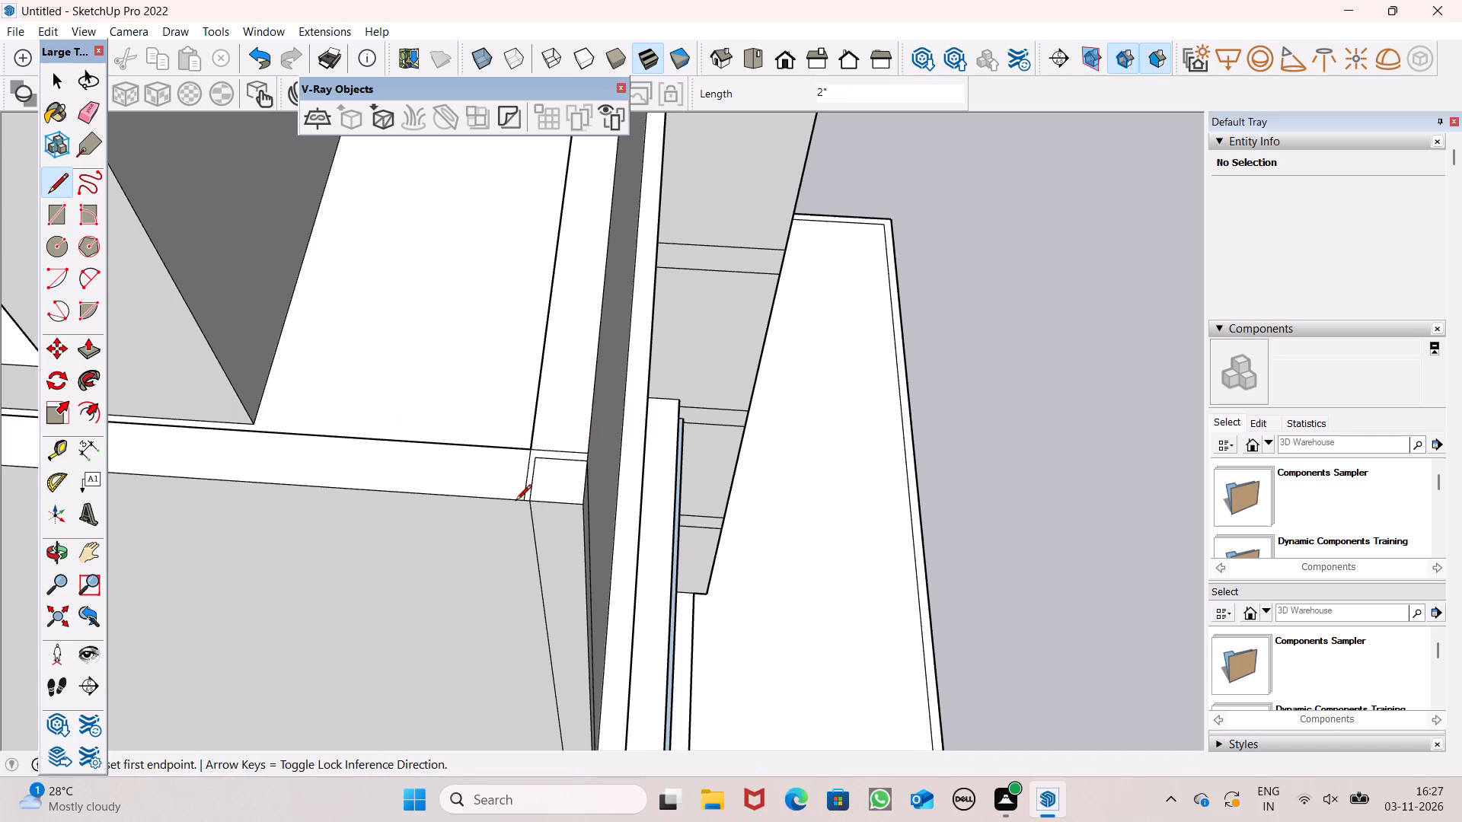
Draw a vertical line down the parapet's front face, from the outer end of the top dividing line to the slab edge.
{"action": "scroll", "coordinate": [536, 425], "scroll_direction": "down", "scroll_amount": 7}
{"action": "scroll", "coordinate": [525, 521], "scroll_direction": "down", "scroll_amount": 9}
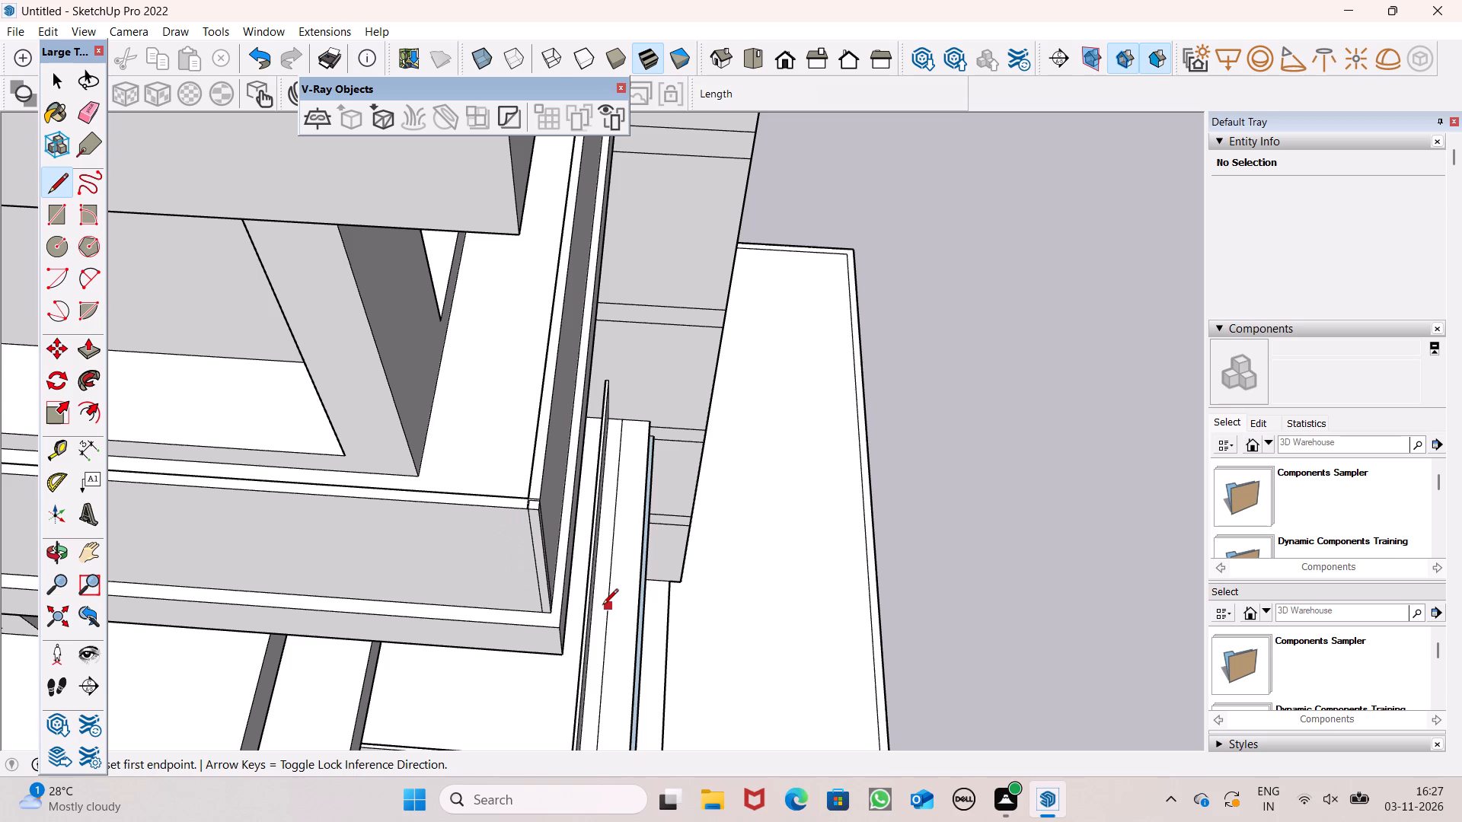
{"action": "scroll", "coordinate": [512, 530], "scroll_direction": "up", "scroll_amount": 7}
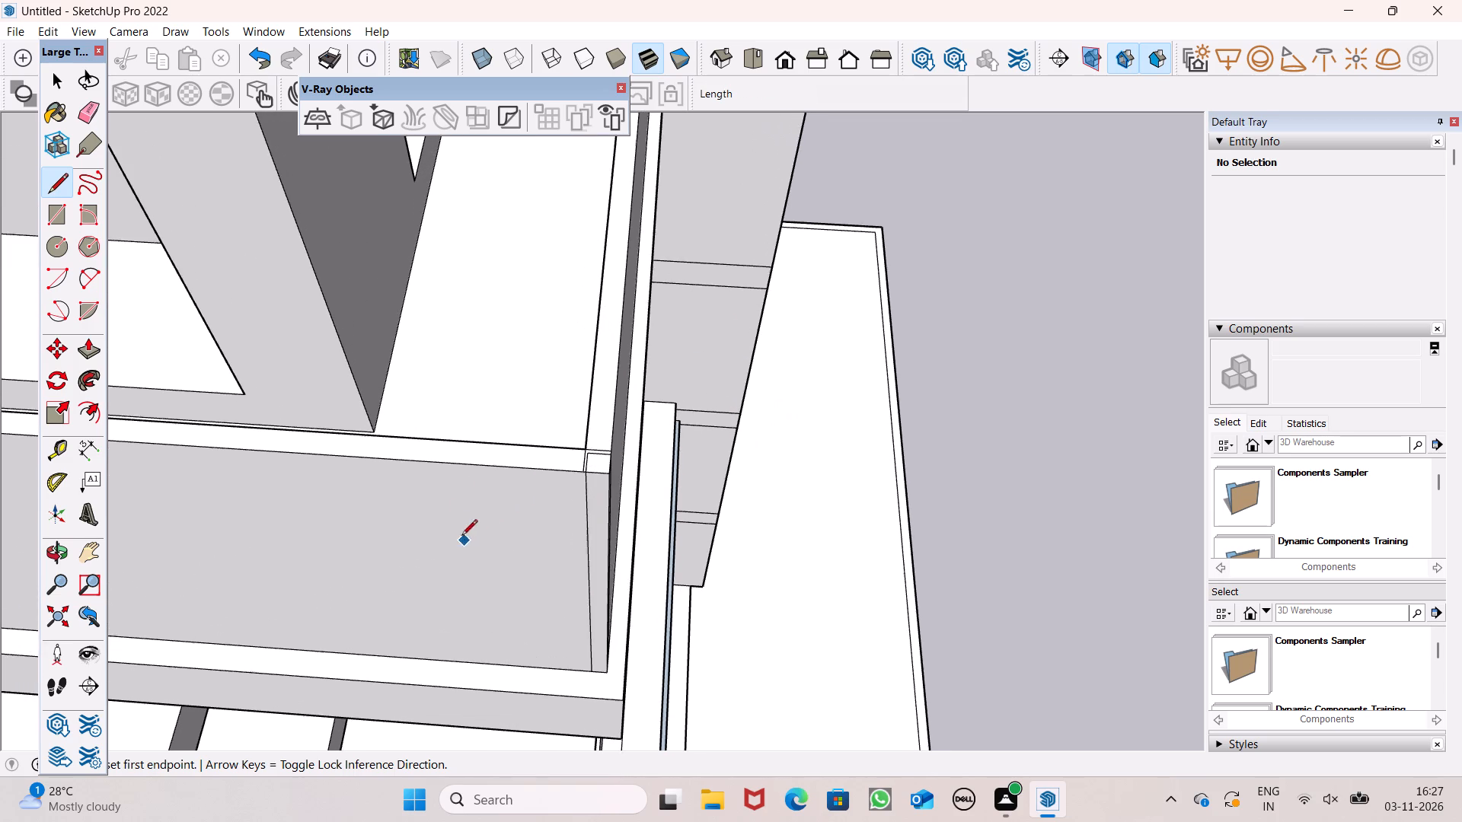
{"action": "scroll", "coordinate": [582, 456], "scroll_direction": "up", "scroll_amount": 9}
{"action": "left_click", "coordinate": [592, 476]}
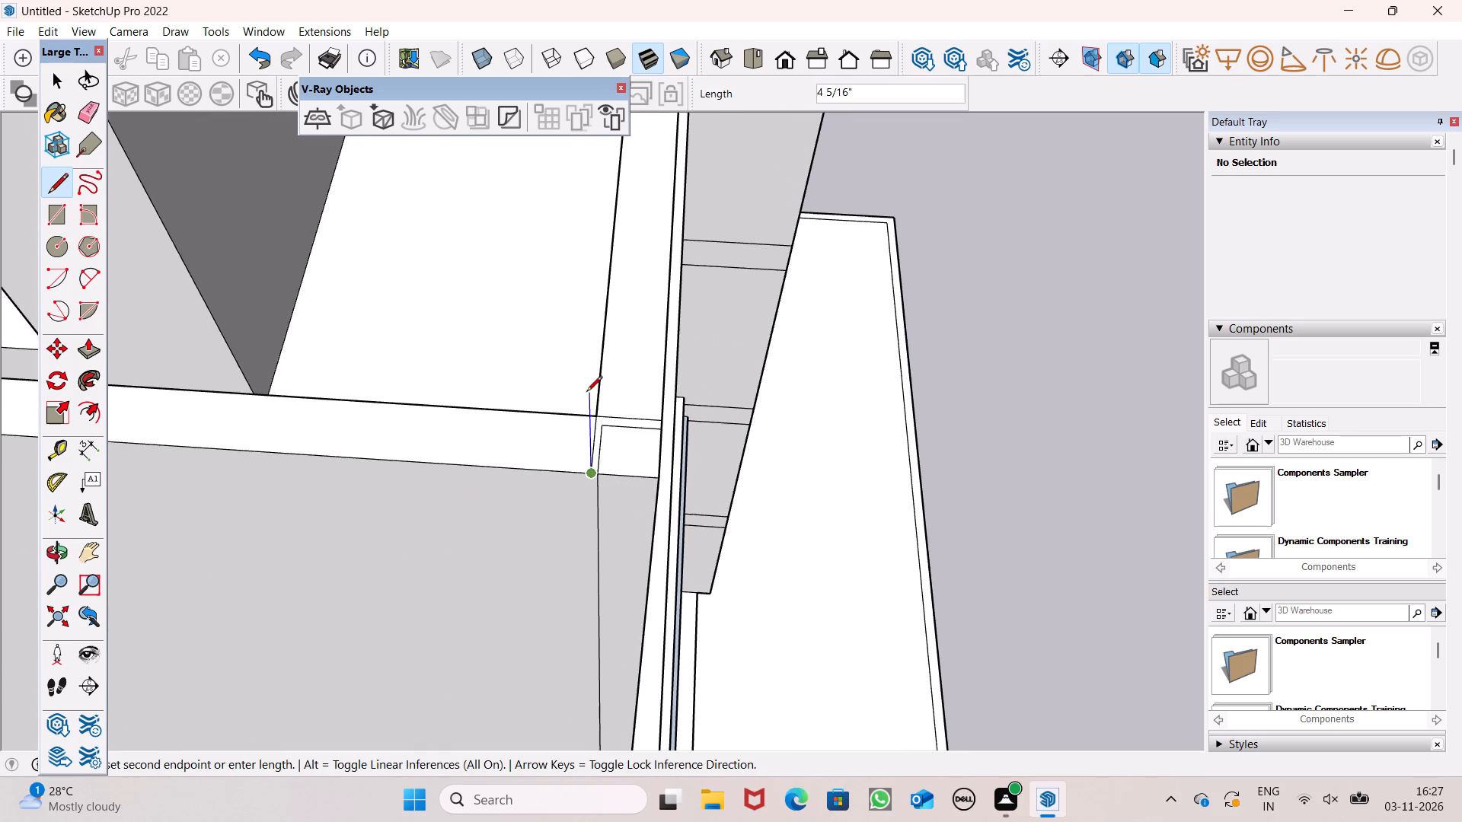
{"action": "scroll", "coordinate": [586, 392], "scroll_direction": "down", "scroll_amount": 8}
{"action": "scroll", "coordinate": [573, 553], "scroll_direction": "up", "scroll_amount": 7}
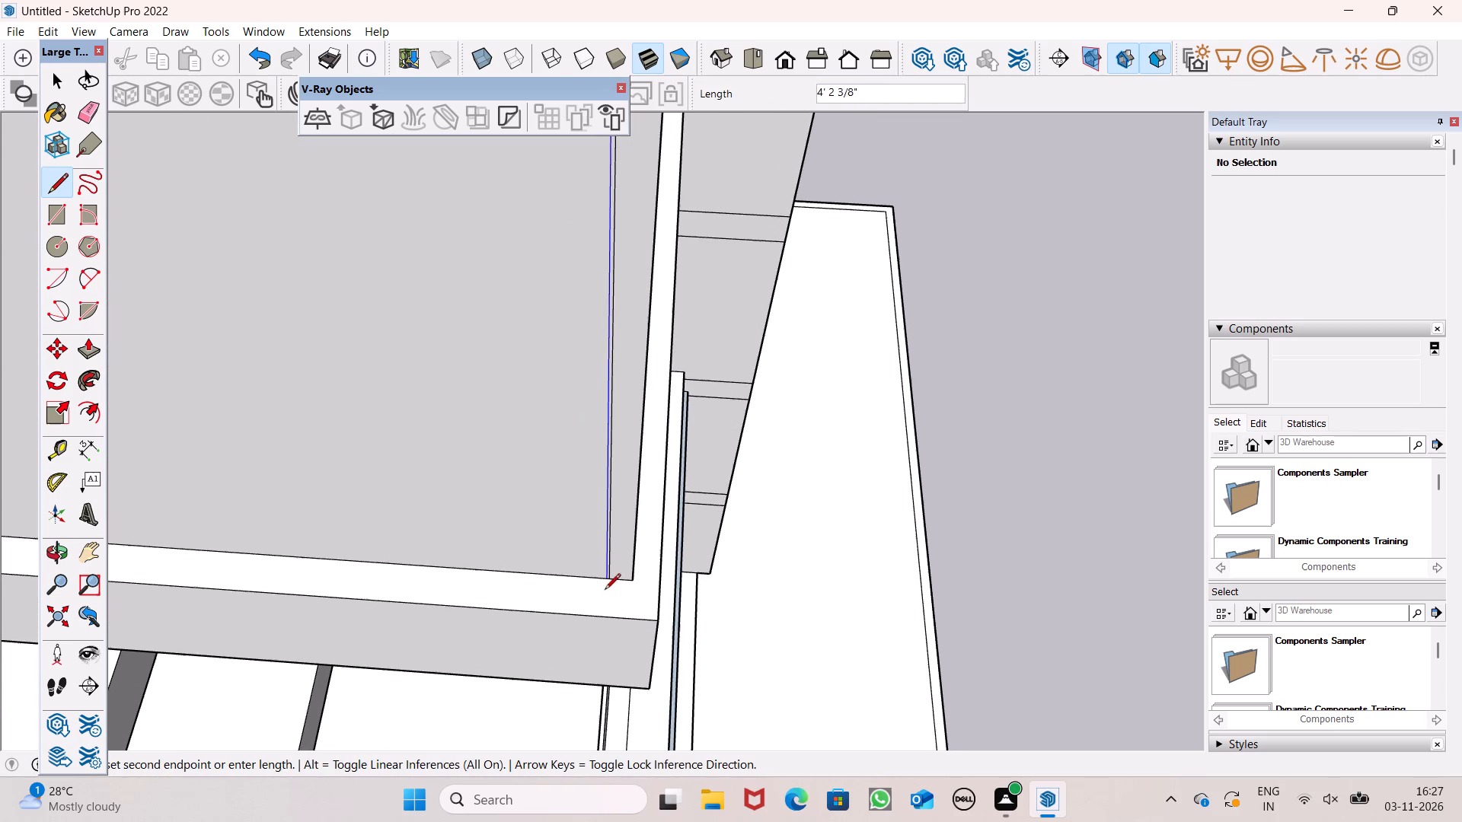
{"action": "left_click", "coordinate": [602, 586]}
Draw a vertical line about 4' long down the parapet's side face, from the other top dividing line's outer end to the slab.
{"action": "scroll", "coordinate": [650, 581], "scroll_direction": "down", "scroll_amount": 1}
{"action": "middle_click_drag", "start_coordinate": [653, 587], "coordinate": [412, 621]}
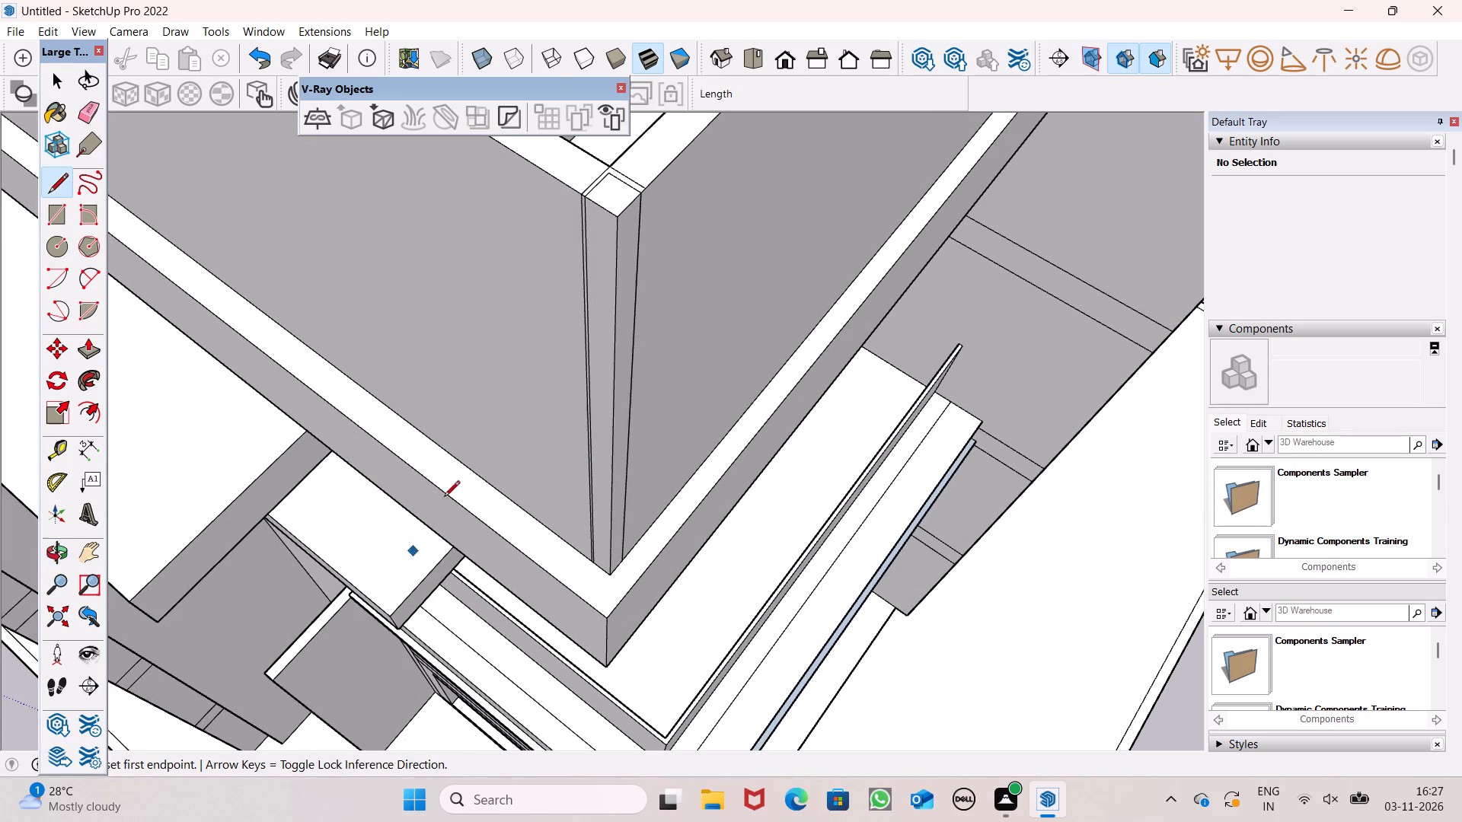
{"action": "scroll", "coordinate": [704, 135], "scroll_direction": "up", "scroll_amount": 6}
{"action": "left_click", "coordinate": [607, 224]}
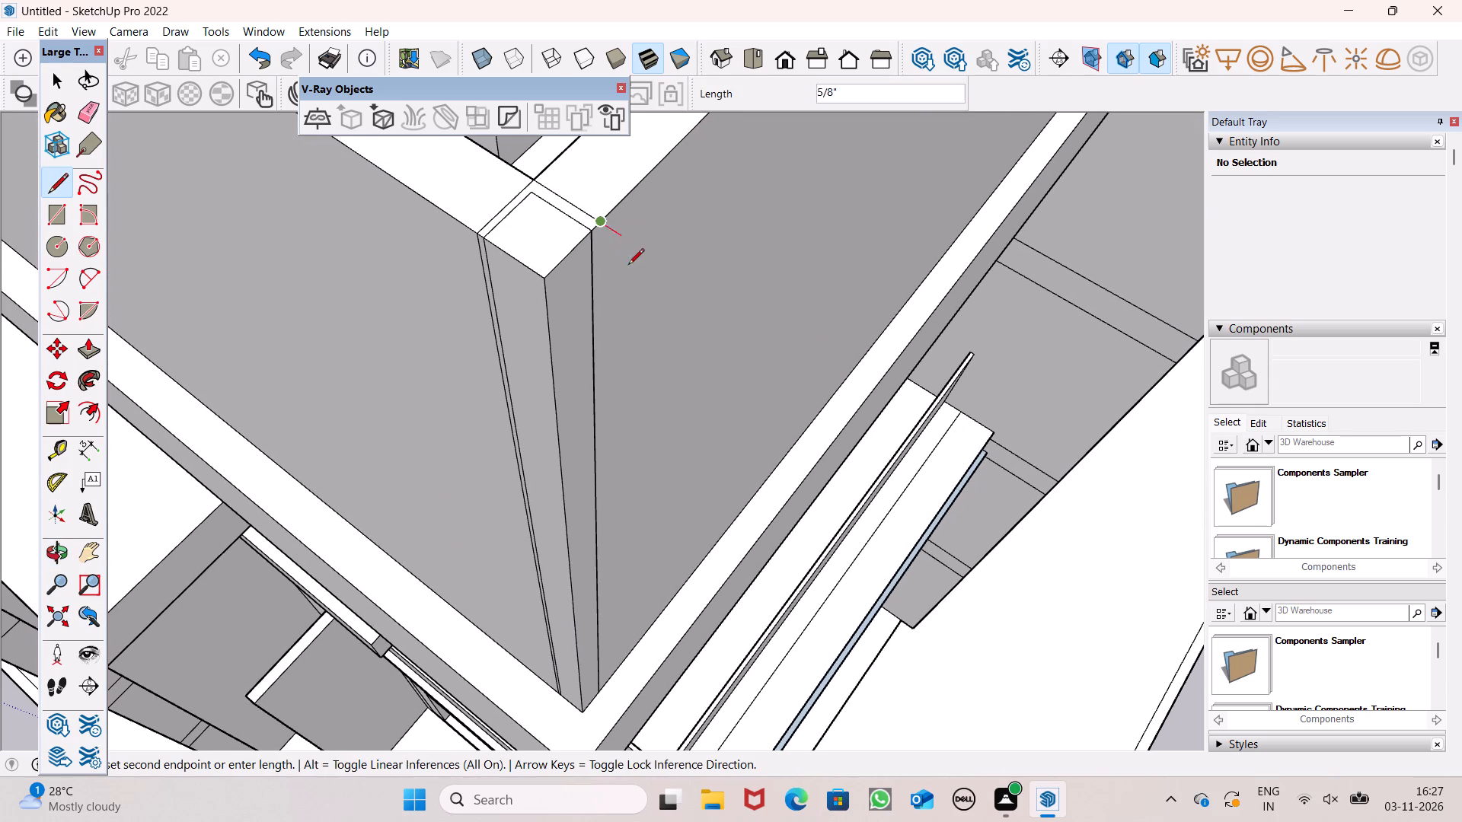
{"action": "scroll", "coordinate": [626, 310], "scroll_direction": "down", "scroll_amount": 4}
{"action": "scroll", "coordinate": [608, 629], "scroll_direction": "up", "scroll_amount": 2}
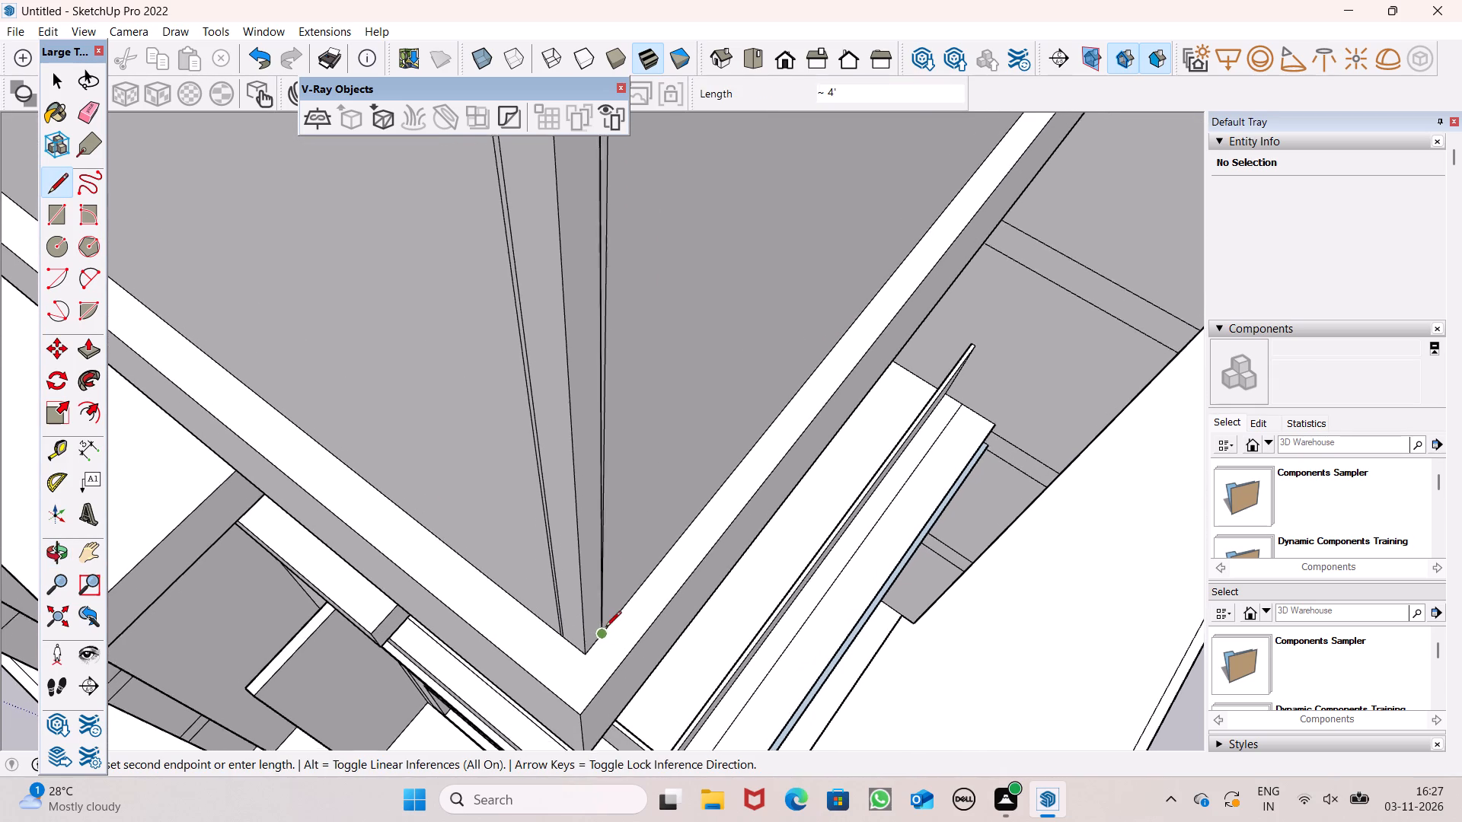
{"action": "scroll", "coordinate": [605, 628], "scroll_direction": "up", "scroll_amount": 4}
{"action": "left_click", "coordinate": [613, 631]}
Erase the redundant inner lines on the parapet corner's top and the extra vertical lines on its front and side faces.
{"action": "scroll", "coordinate": [682, 515], "scroll_direction": "down", "scroll_amount": 7}
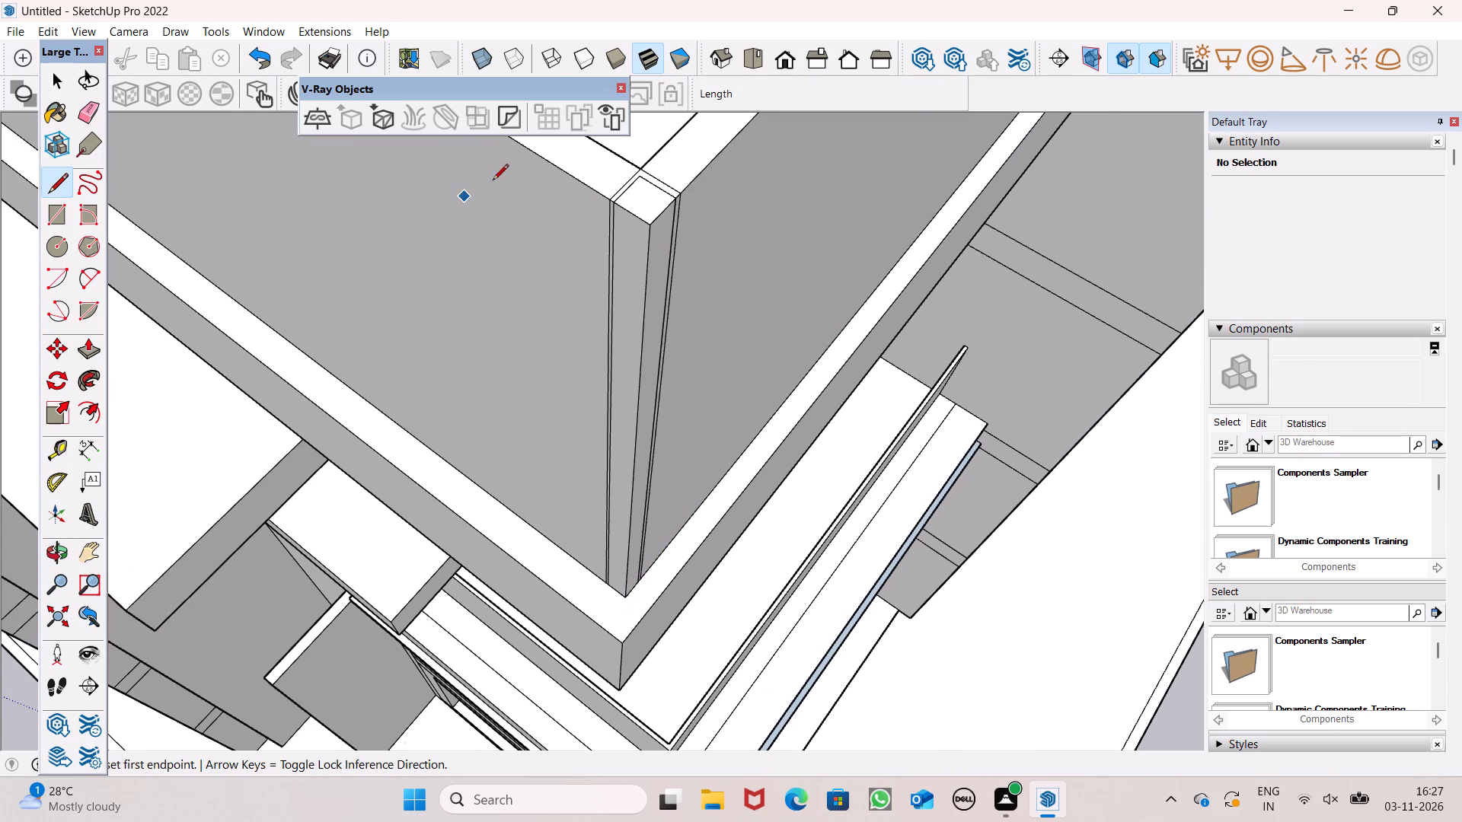
{"action": "left_click", "coordinate": [89, 111]}
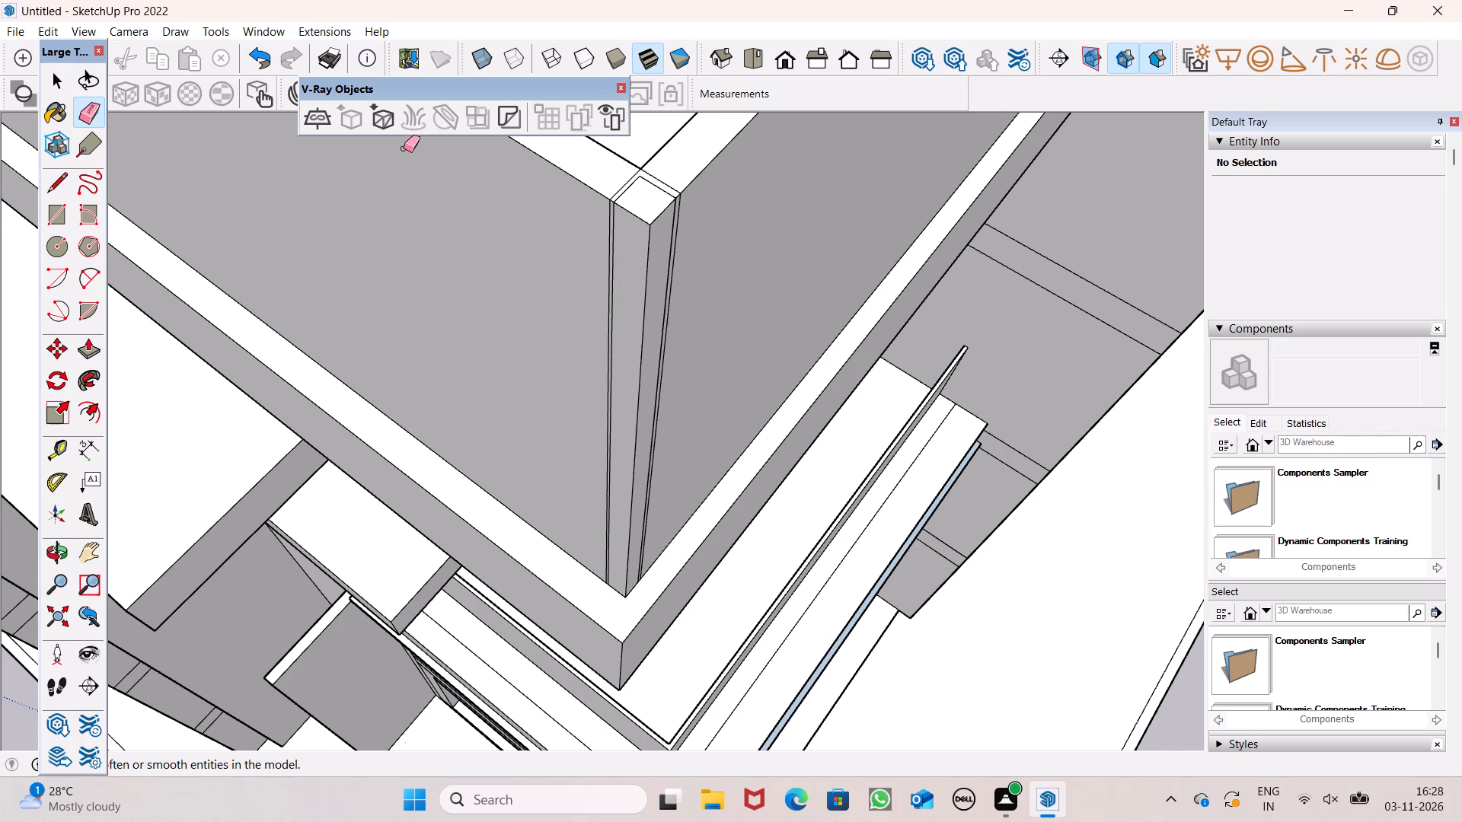
{"action": "scroll", "coordinate": [653, 164], "scroll_direction": "up", "scroll_amount": 10}
{"action": "left_click_drag", "start_coordinate": [639, 189], "coordinate": [649, 184]}
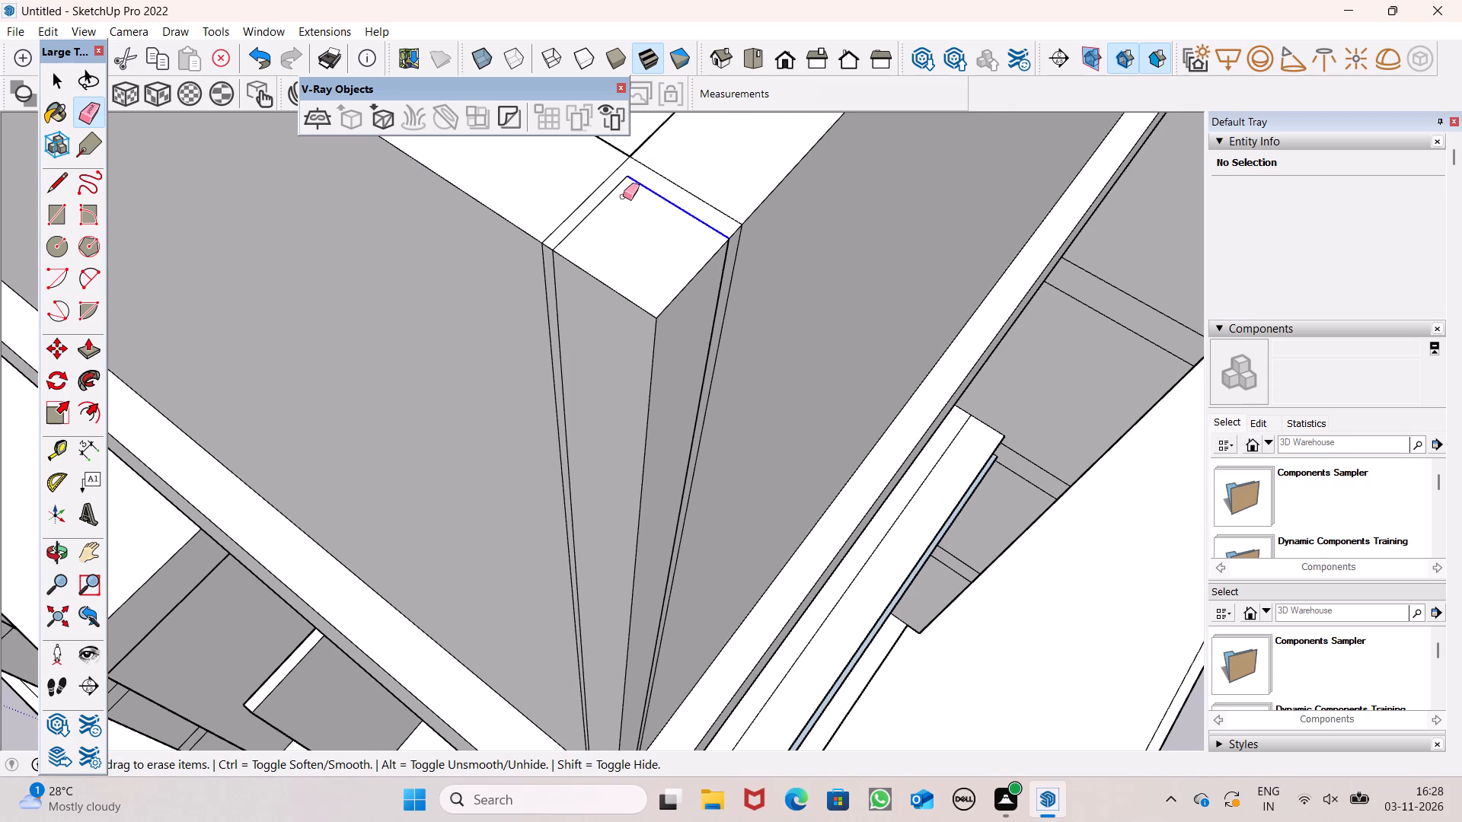
{"action": "left_click_drag", "start_coordinate": [619, 199], "coordinate": [585, 229]}
{"action": "left_click", "coordinate": [554, 280]}
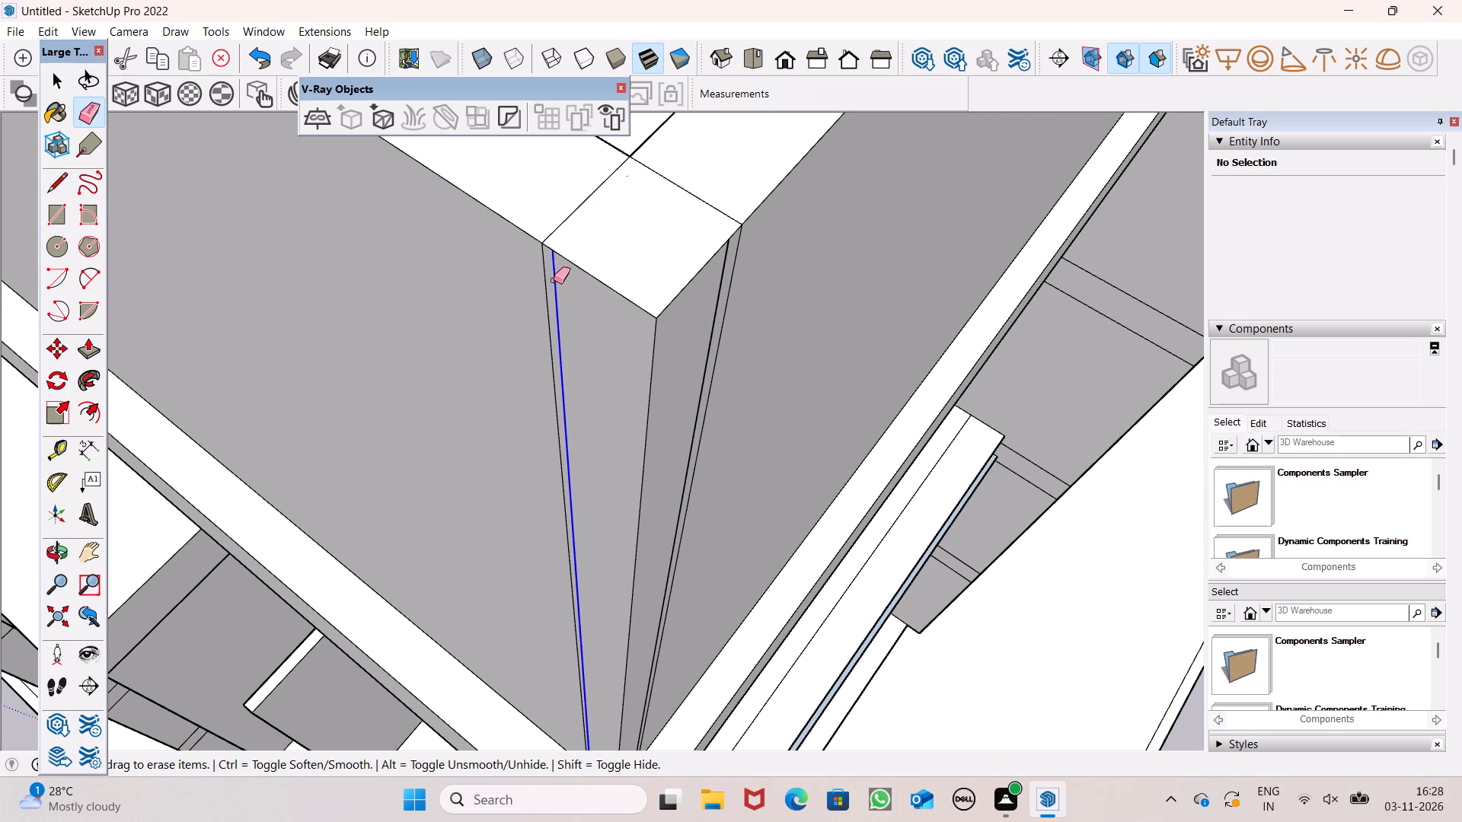
{"action": "left_click_drag", "start_coordinate": [717, 299], "coordinate": [717, 291]}
{"action": "key", "text": "space"}
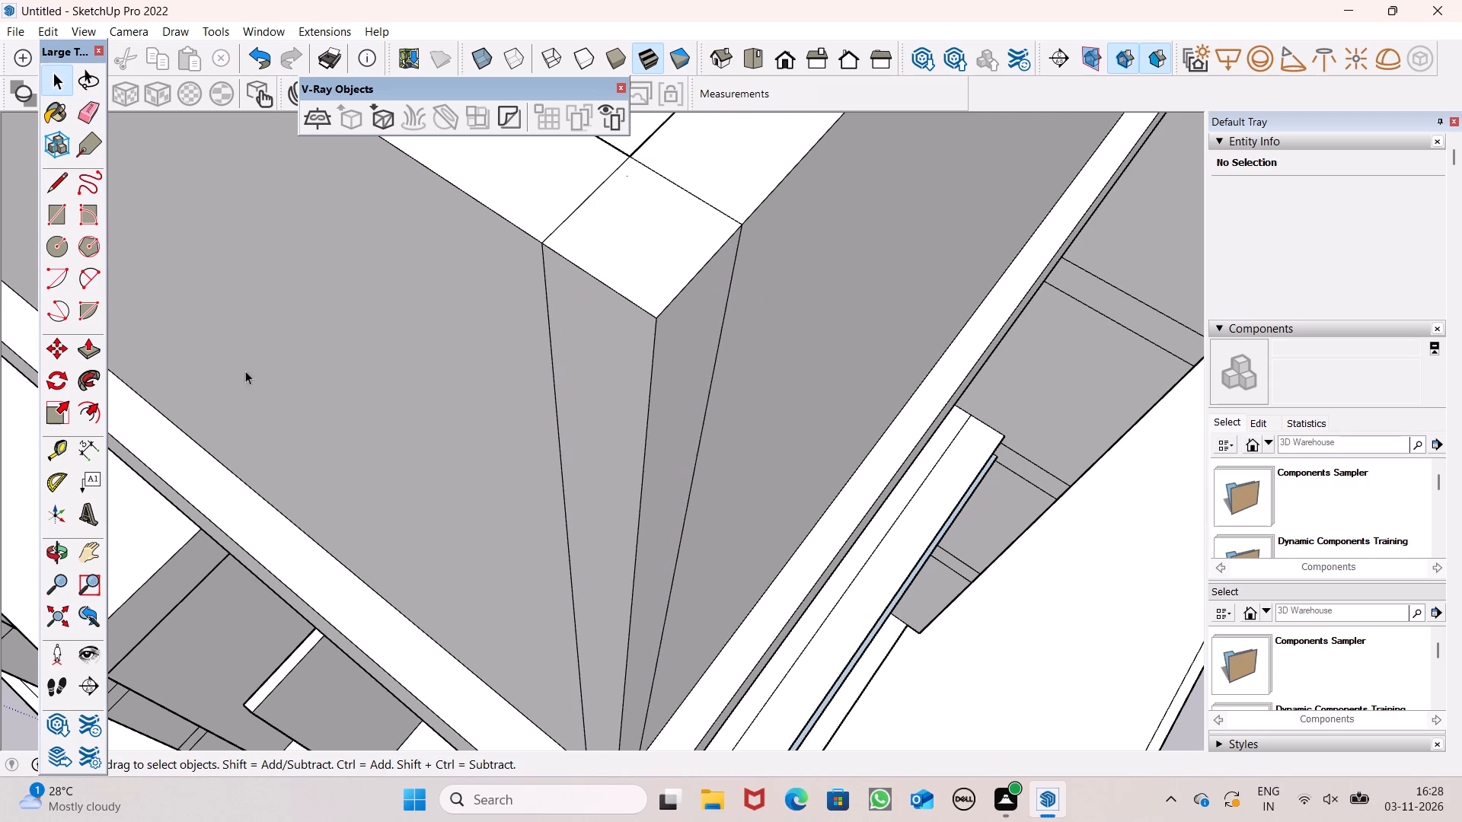
Push/Pull the corner post's narrow front face 2" inward, through to the parapet's inner corner.
{"action": "left_click", "coordinate": [86, 349]}
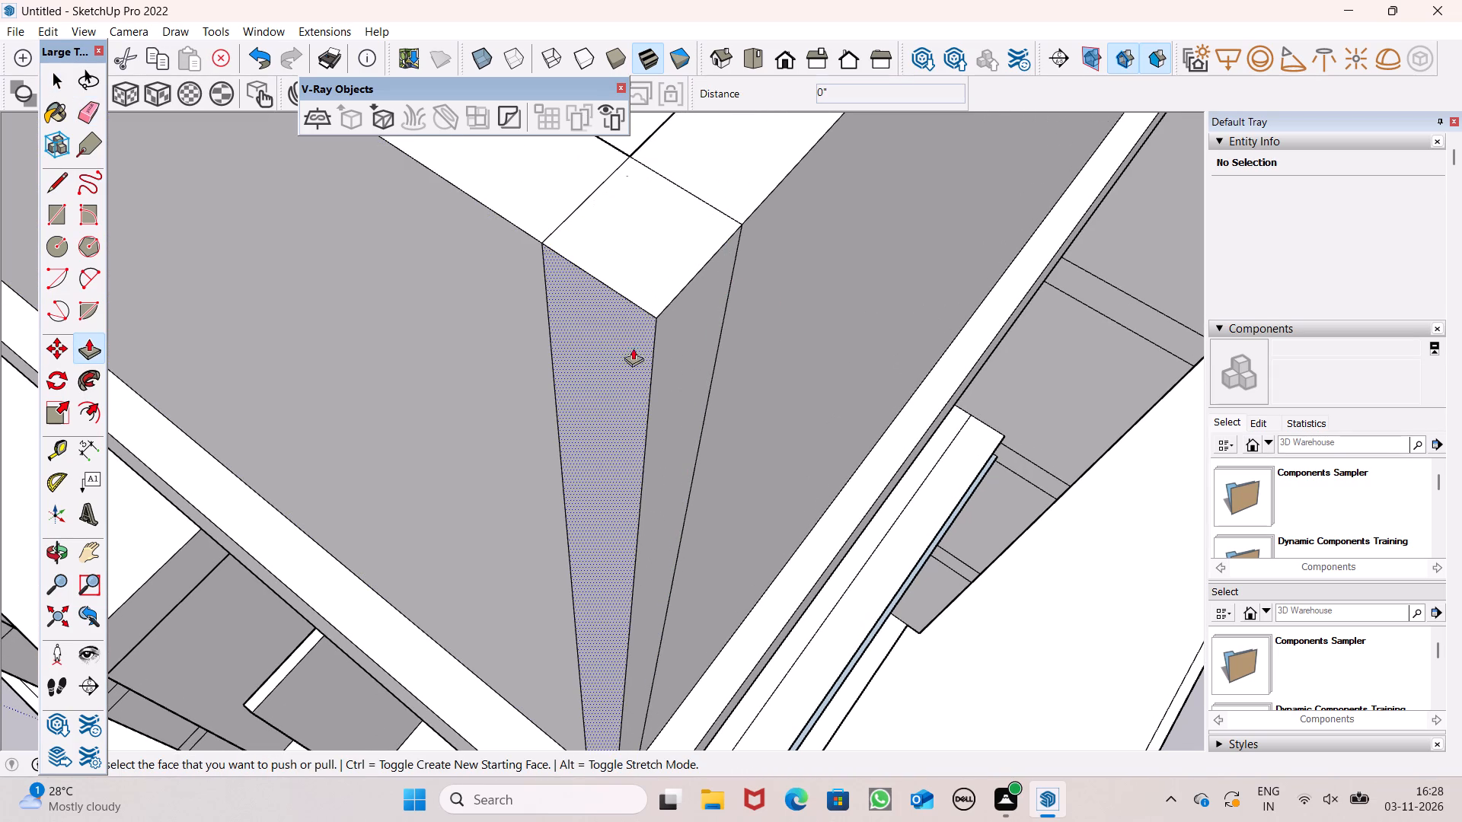
{"action": "left_click_drag", "start_coordinate": [584, 346], "coordinate": [625, 241]}
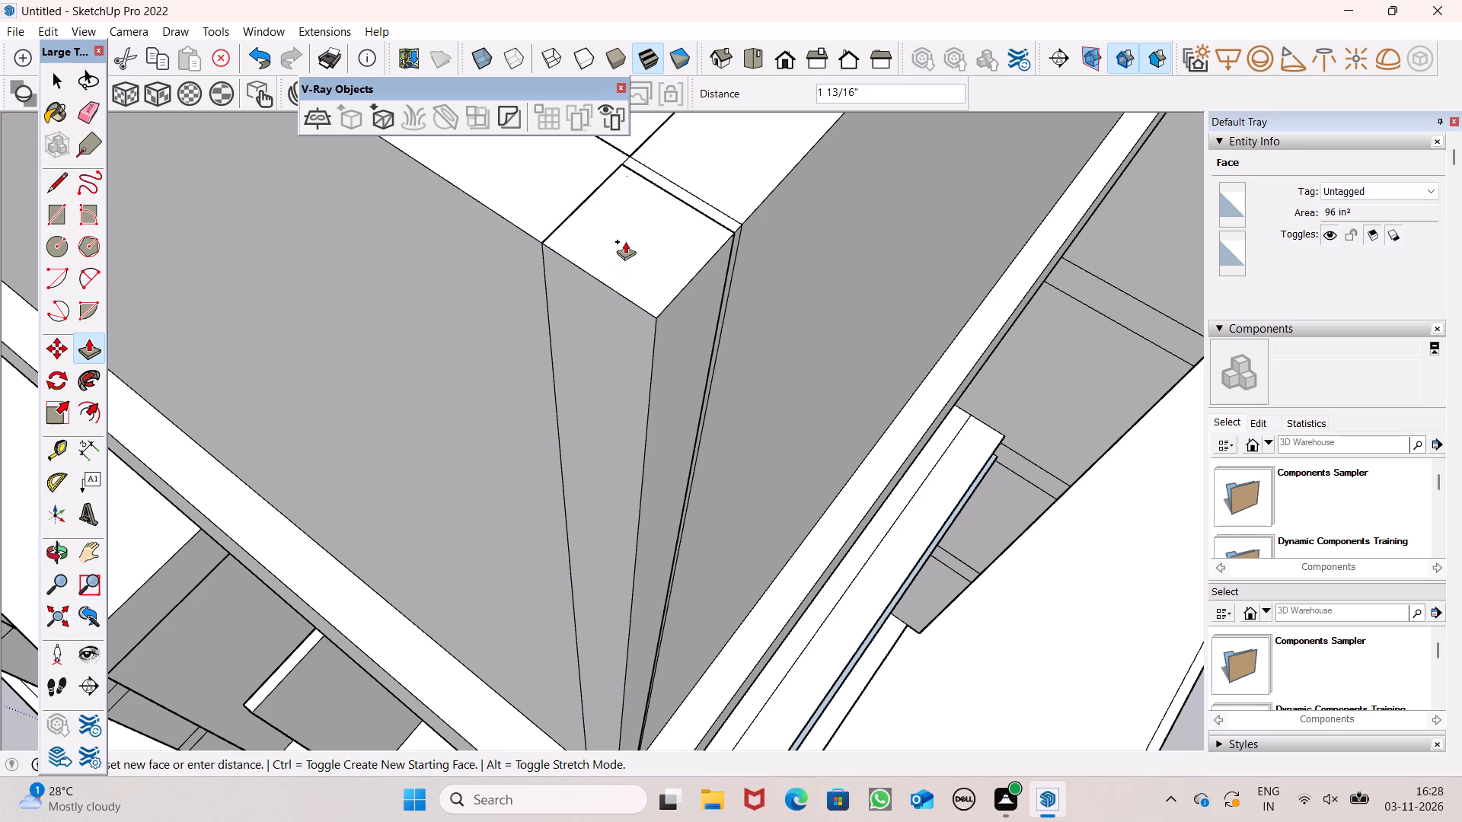
{"action": "left_click_drag", "start_coordinate": [625, 241], "coordinate": [630, 234]}
{"action": "scroll", "coordinate": [569, 254], "scroll_direction": "down", "scroll_amount": 11}
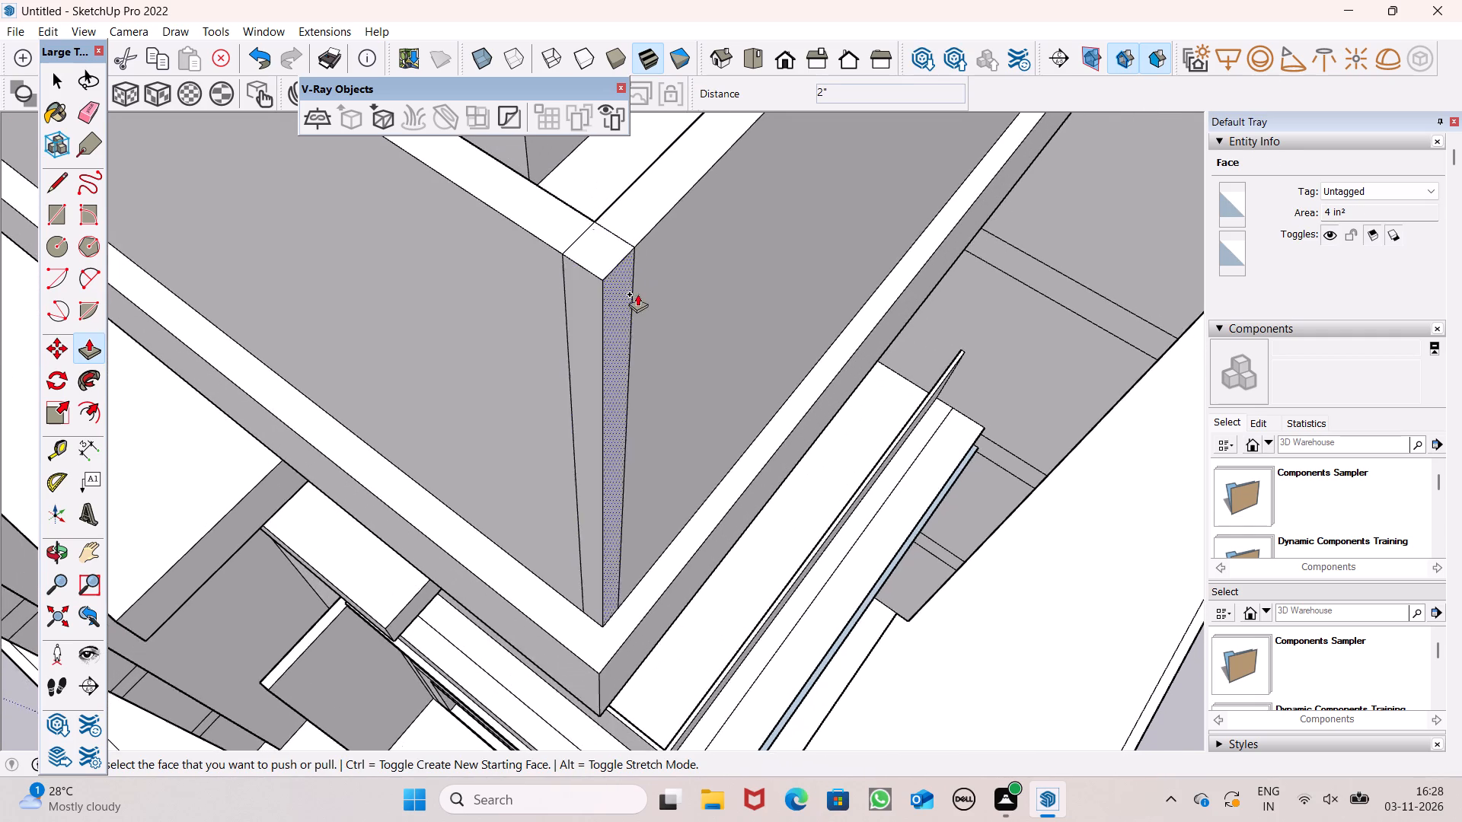
{"action": "middle_click_drag", "start_coordinate": [663, 301], "coordinate": [0, 414]}
{"action": "key", "text": "space"}
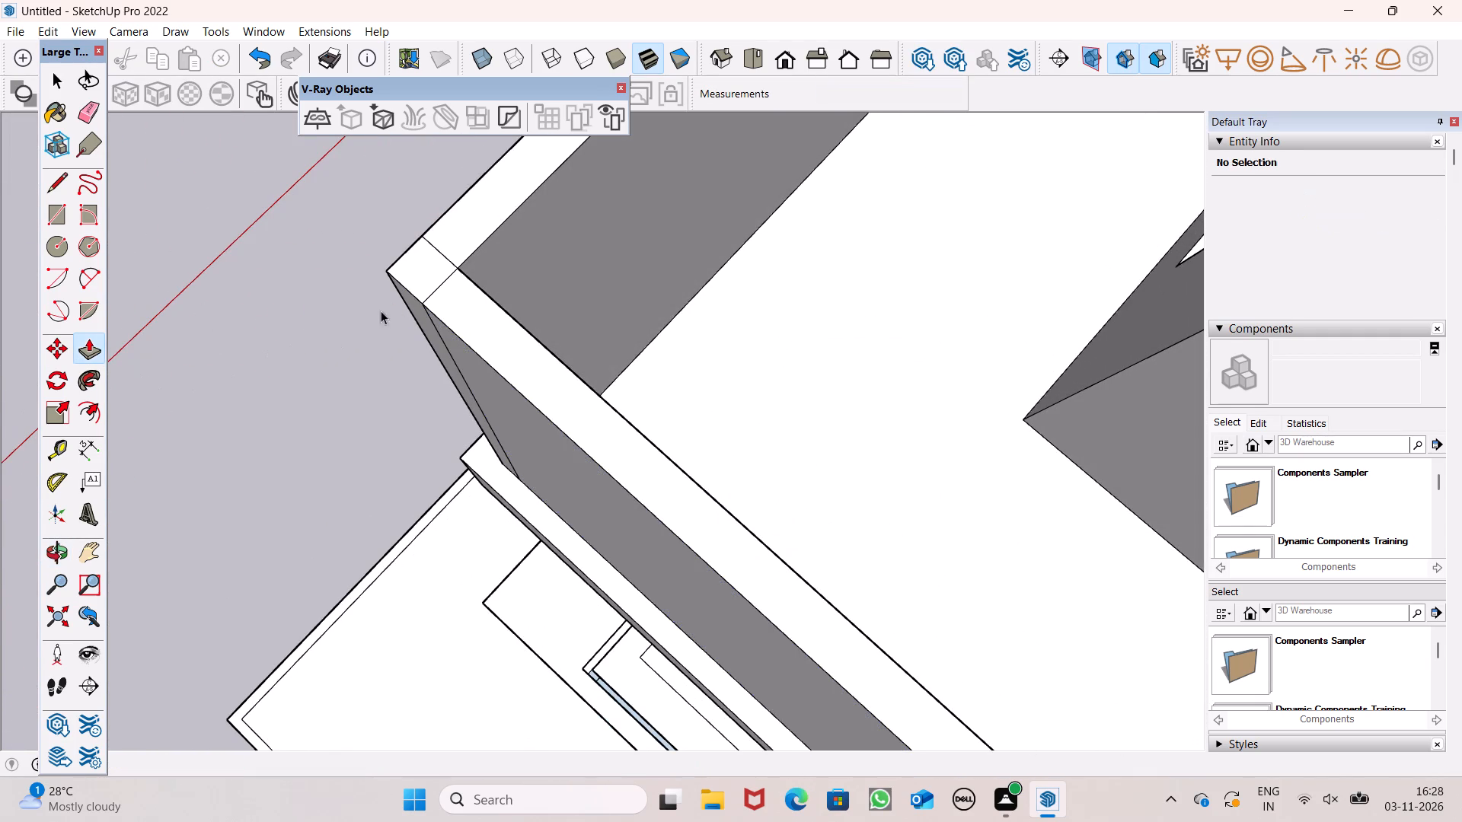
{"action": "middle_click_drag", "start_coordinate": [323, 342], "coordinate": [586, 263]}
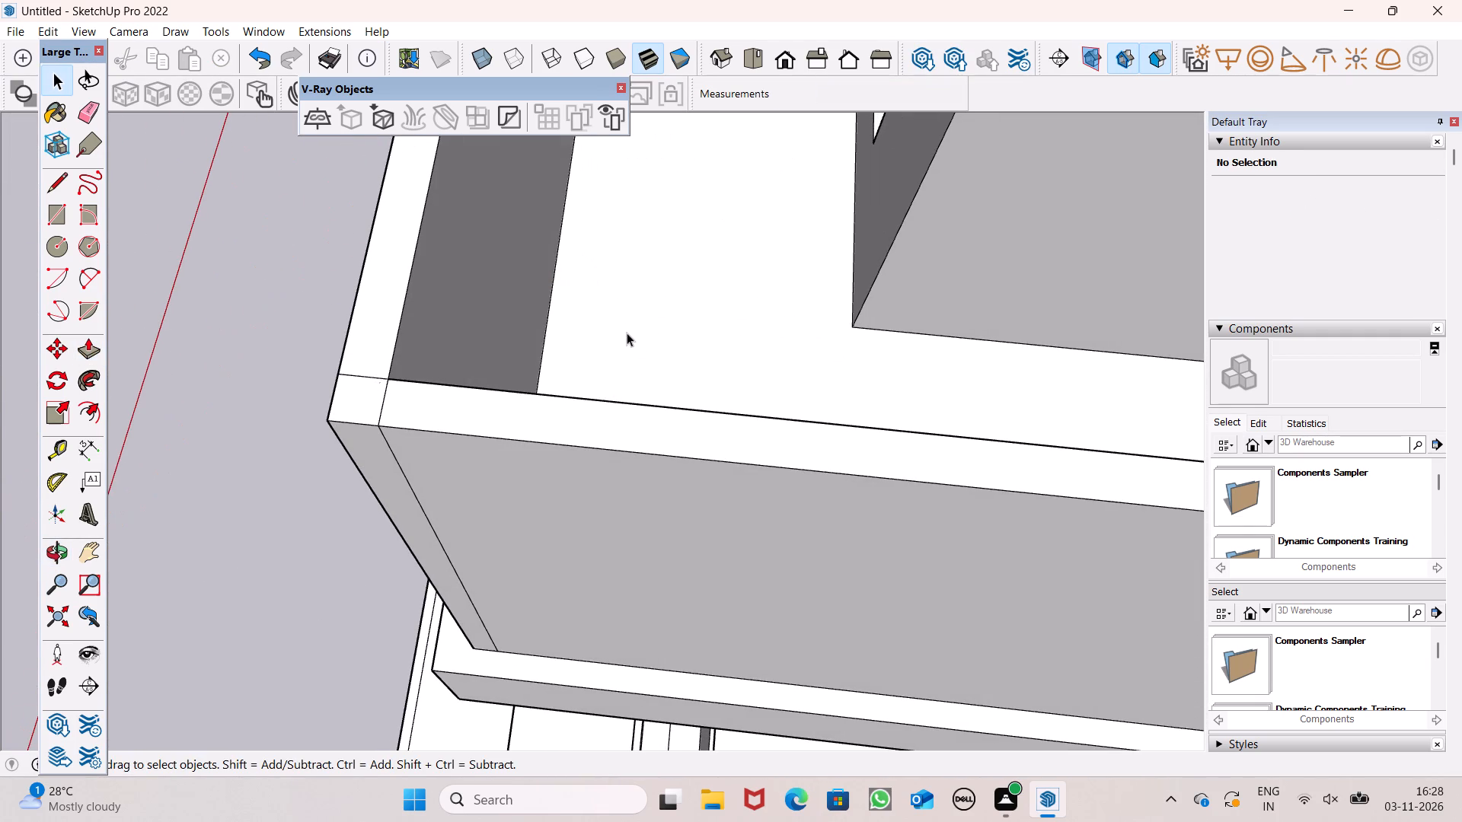
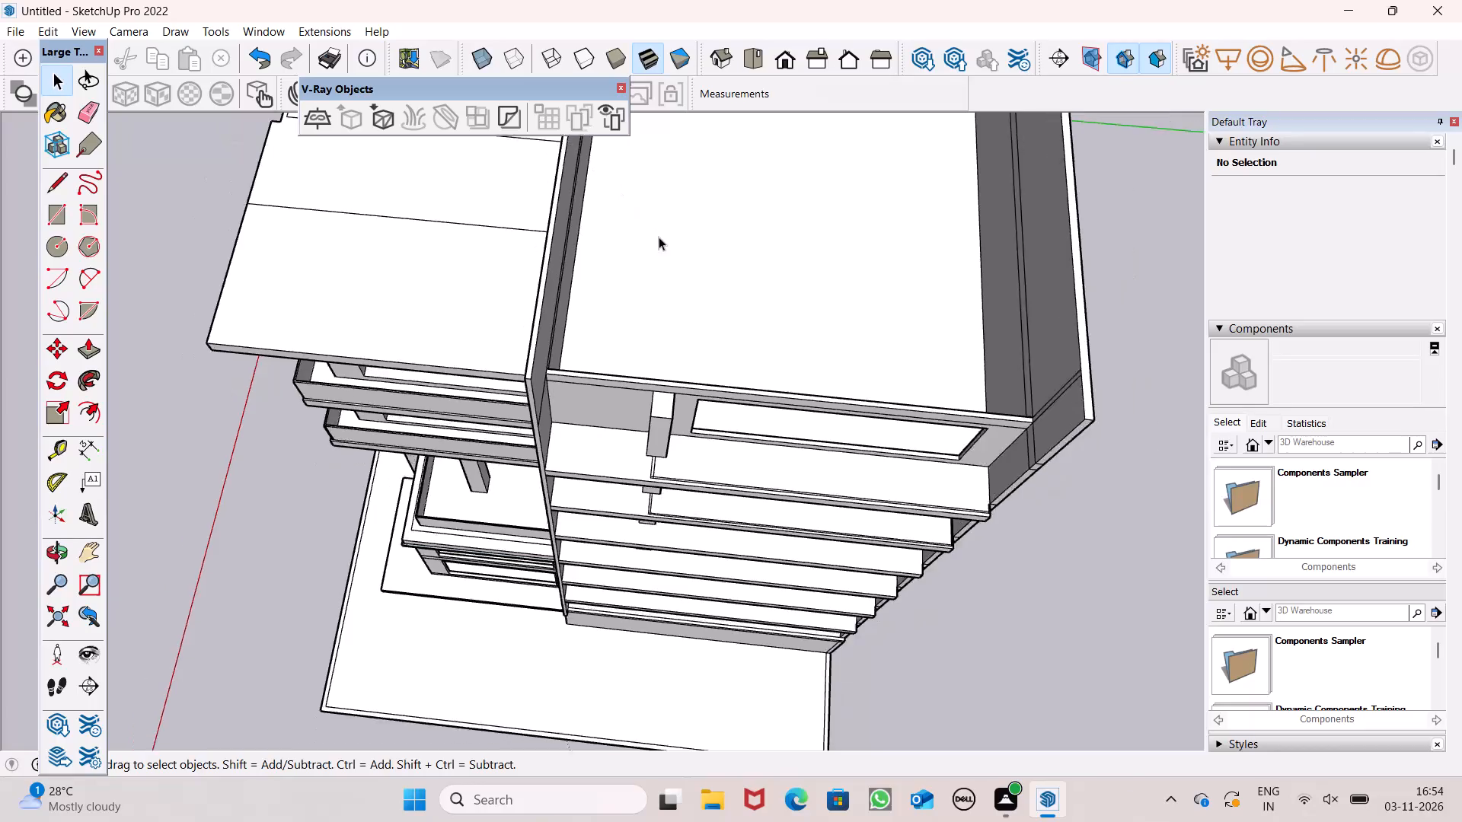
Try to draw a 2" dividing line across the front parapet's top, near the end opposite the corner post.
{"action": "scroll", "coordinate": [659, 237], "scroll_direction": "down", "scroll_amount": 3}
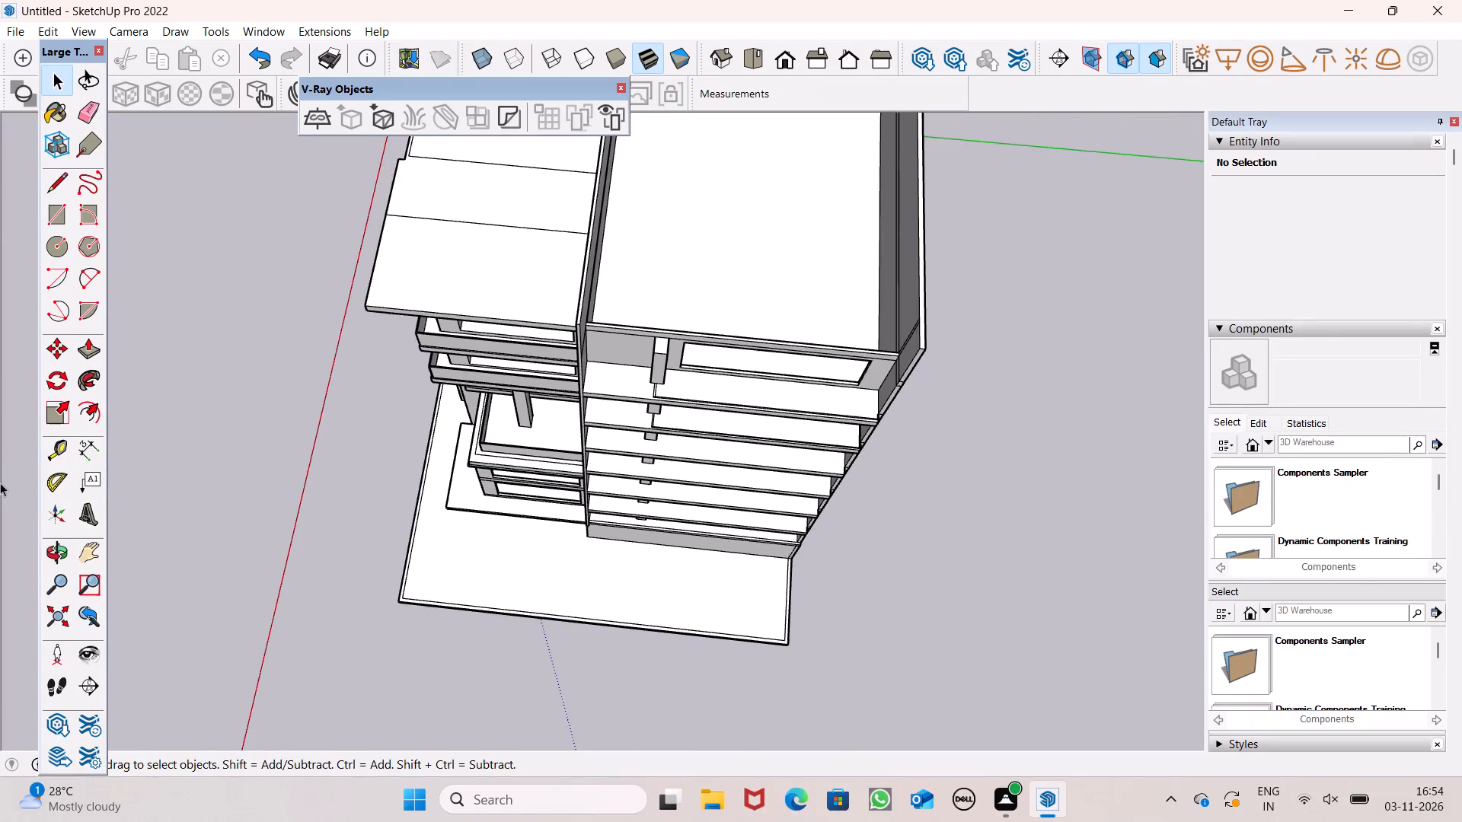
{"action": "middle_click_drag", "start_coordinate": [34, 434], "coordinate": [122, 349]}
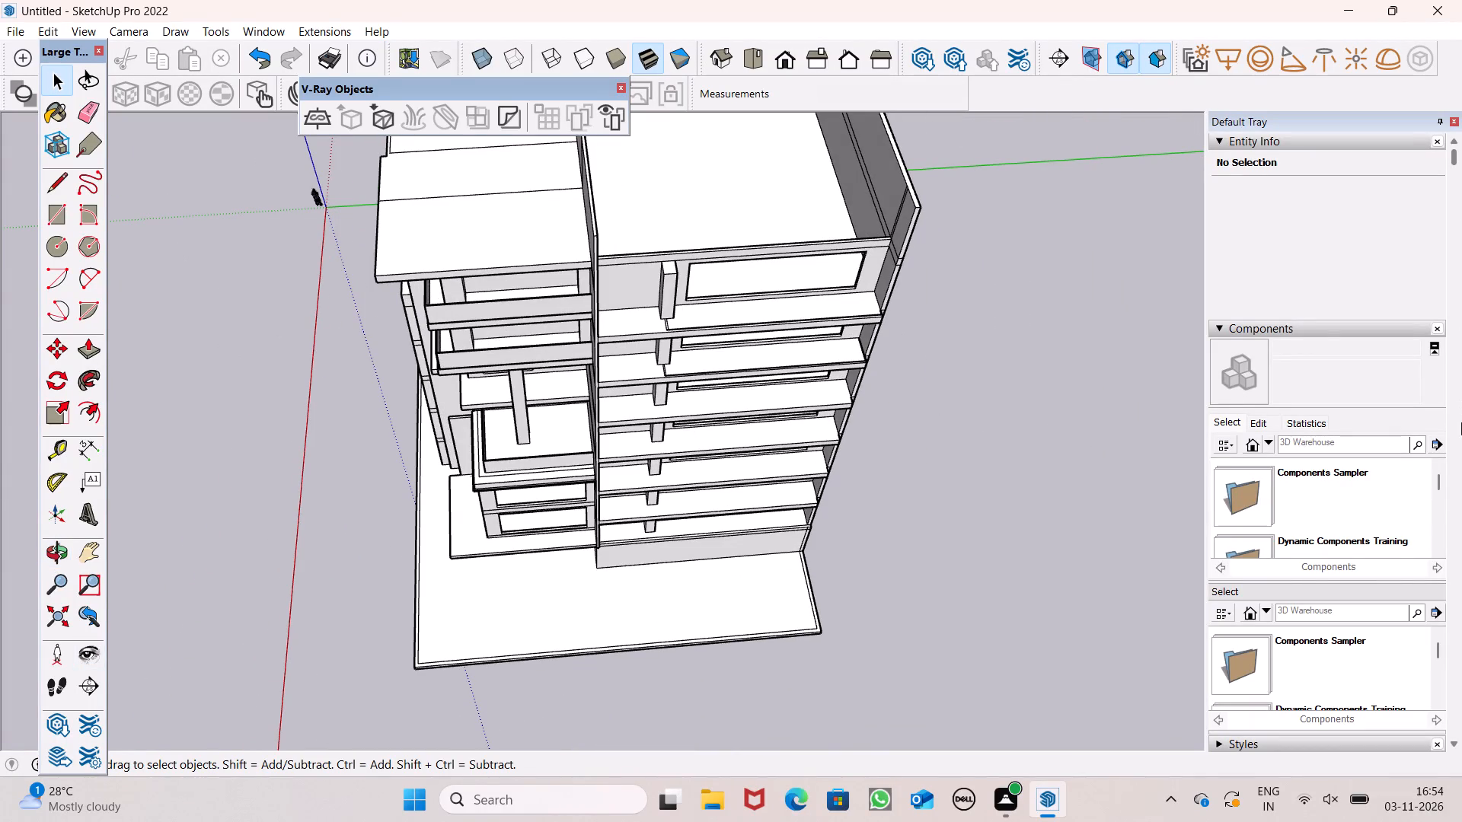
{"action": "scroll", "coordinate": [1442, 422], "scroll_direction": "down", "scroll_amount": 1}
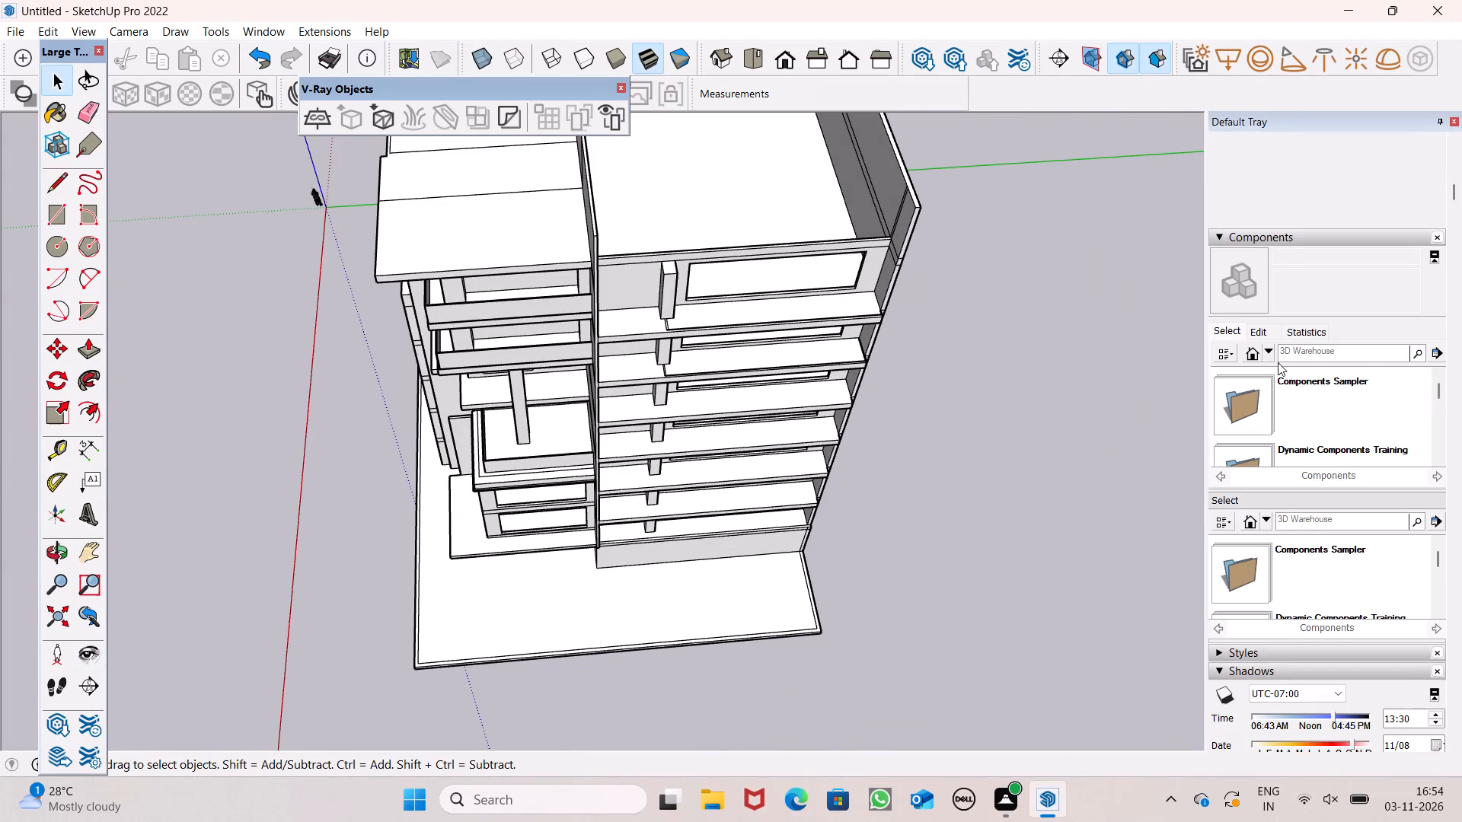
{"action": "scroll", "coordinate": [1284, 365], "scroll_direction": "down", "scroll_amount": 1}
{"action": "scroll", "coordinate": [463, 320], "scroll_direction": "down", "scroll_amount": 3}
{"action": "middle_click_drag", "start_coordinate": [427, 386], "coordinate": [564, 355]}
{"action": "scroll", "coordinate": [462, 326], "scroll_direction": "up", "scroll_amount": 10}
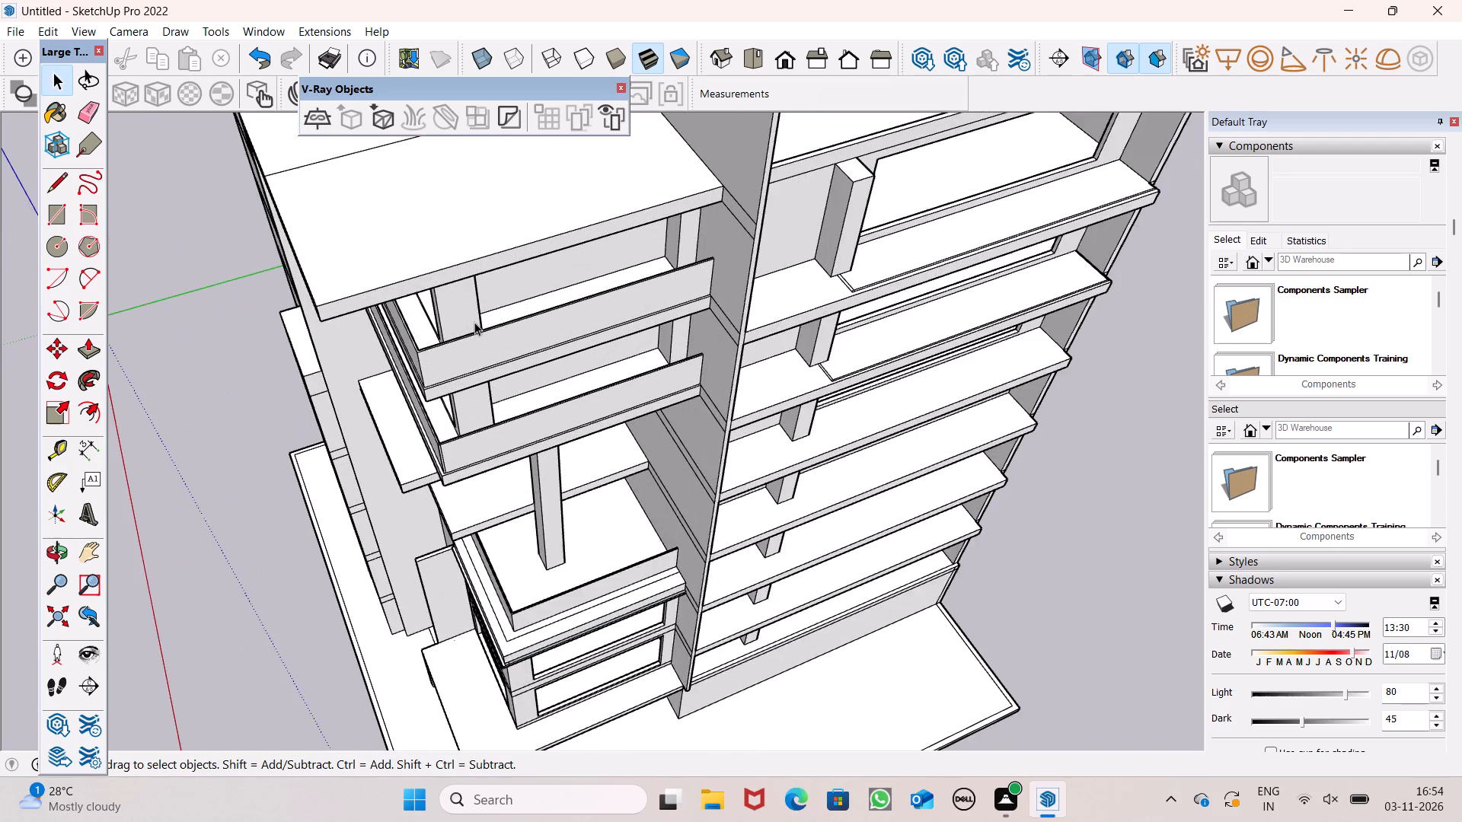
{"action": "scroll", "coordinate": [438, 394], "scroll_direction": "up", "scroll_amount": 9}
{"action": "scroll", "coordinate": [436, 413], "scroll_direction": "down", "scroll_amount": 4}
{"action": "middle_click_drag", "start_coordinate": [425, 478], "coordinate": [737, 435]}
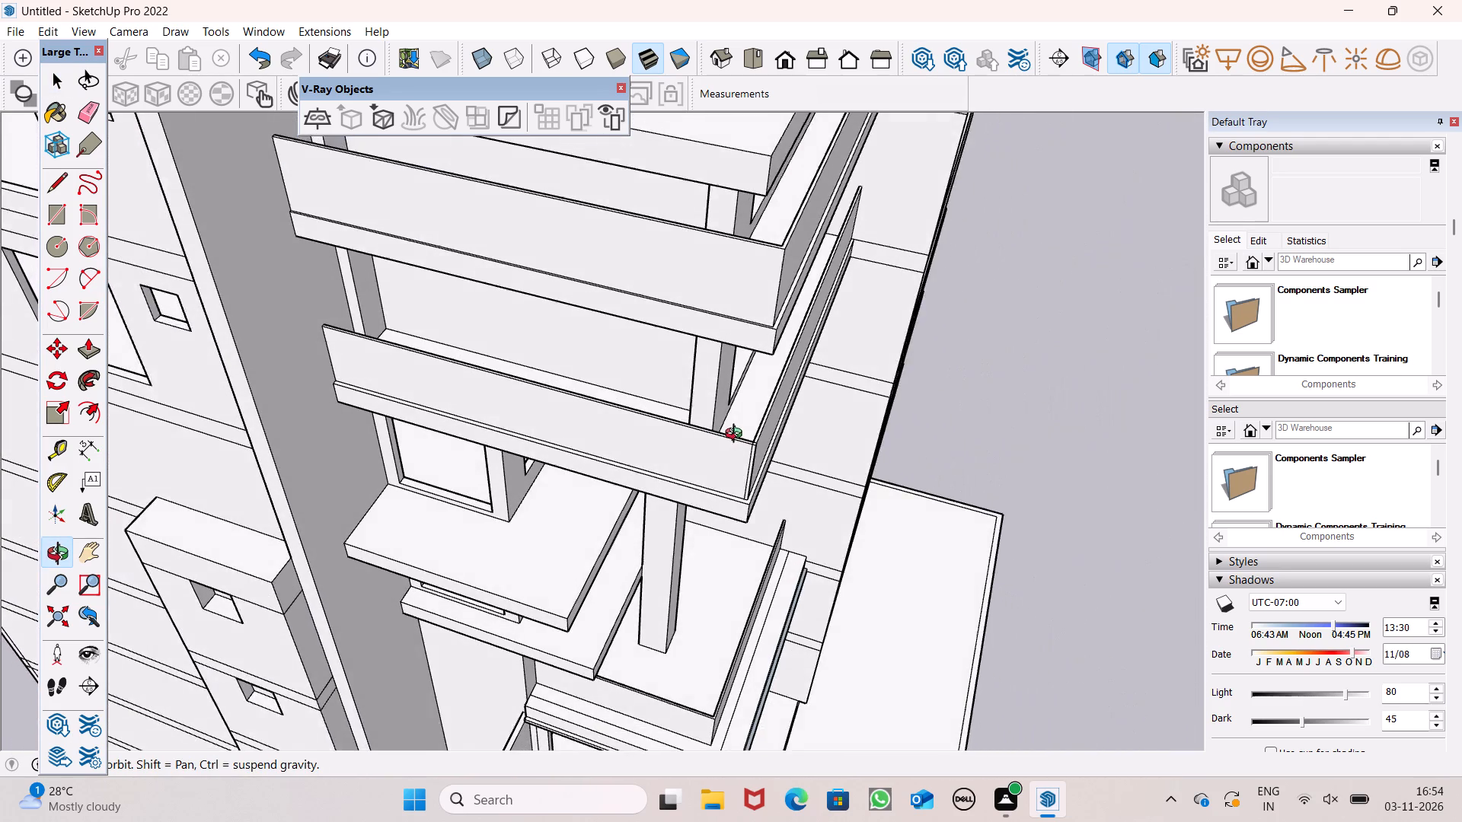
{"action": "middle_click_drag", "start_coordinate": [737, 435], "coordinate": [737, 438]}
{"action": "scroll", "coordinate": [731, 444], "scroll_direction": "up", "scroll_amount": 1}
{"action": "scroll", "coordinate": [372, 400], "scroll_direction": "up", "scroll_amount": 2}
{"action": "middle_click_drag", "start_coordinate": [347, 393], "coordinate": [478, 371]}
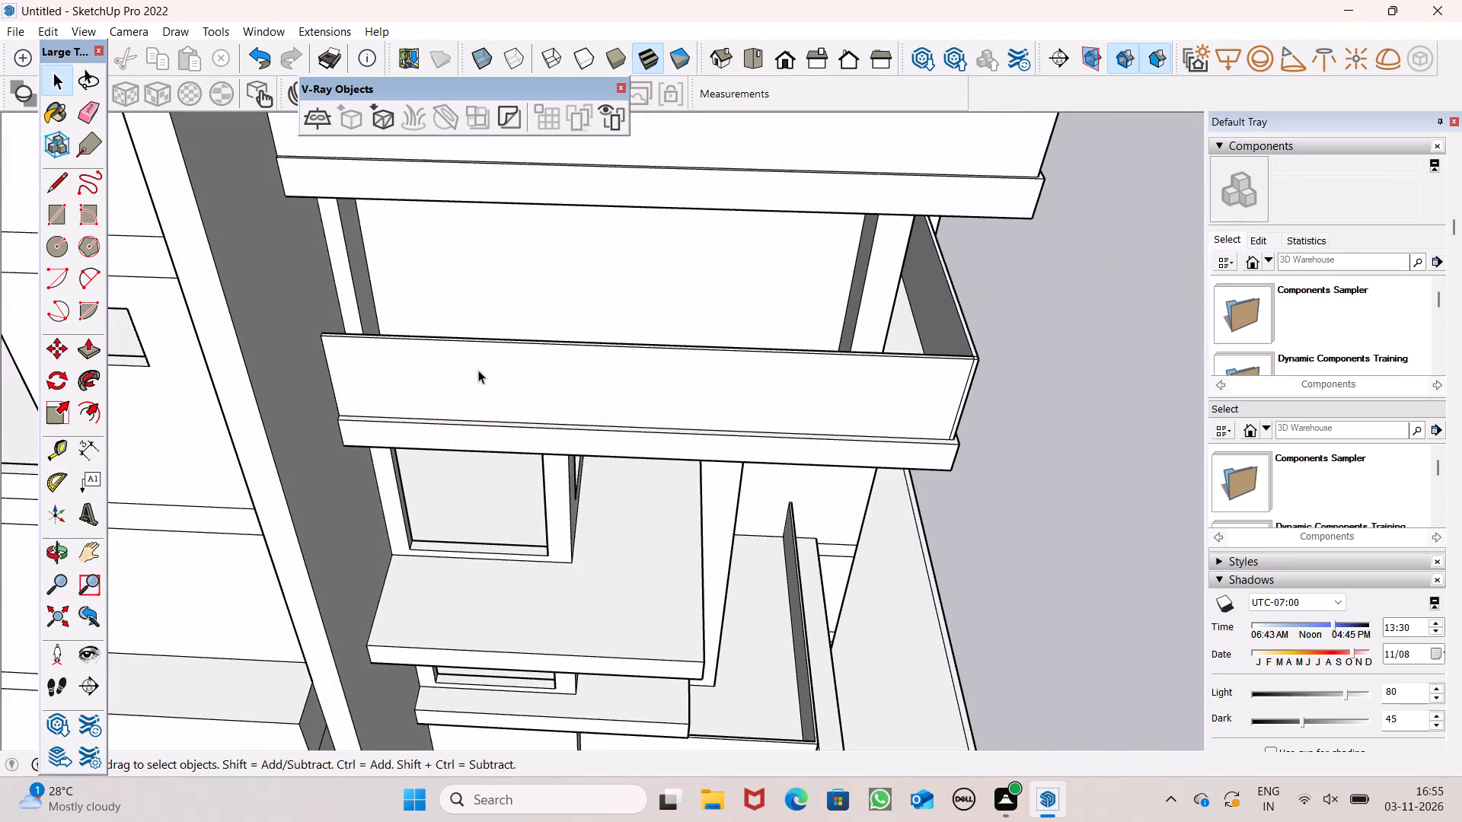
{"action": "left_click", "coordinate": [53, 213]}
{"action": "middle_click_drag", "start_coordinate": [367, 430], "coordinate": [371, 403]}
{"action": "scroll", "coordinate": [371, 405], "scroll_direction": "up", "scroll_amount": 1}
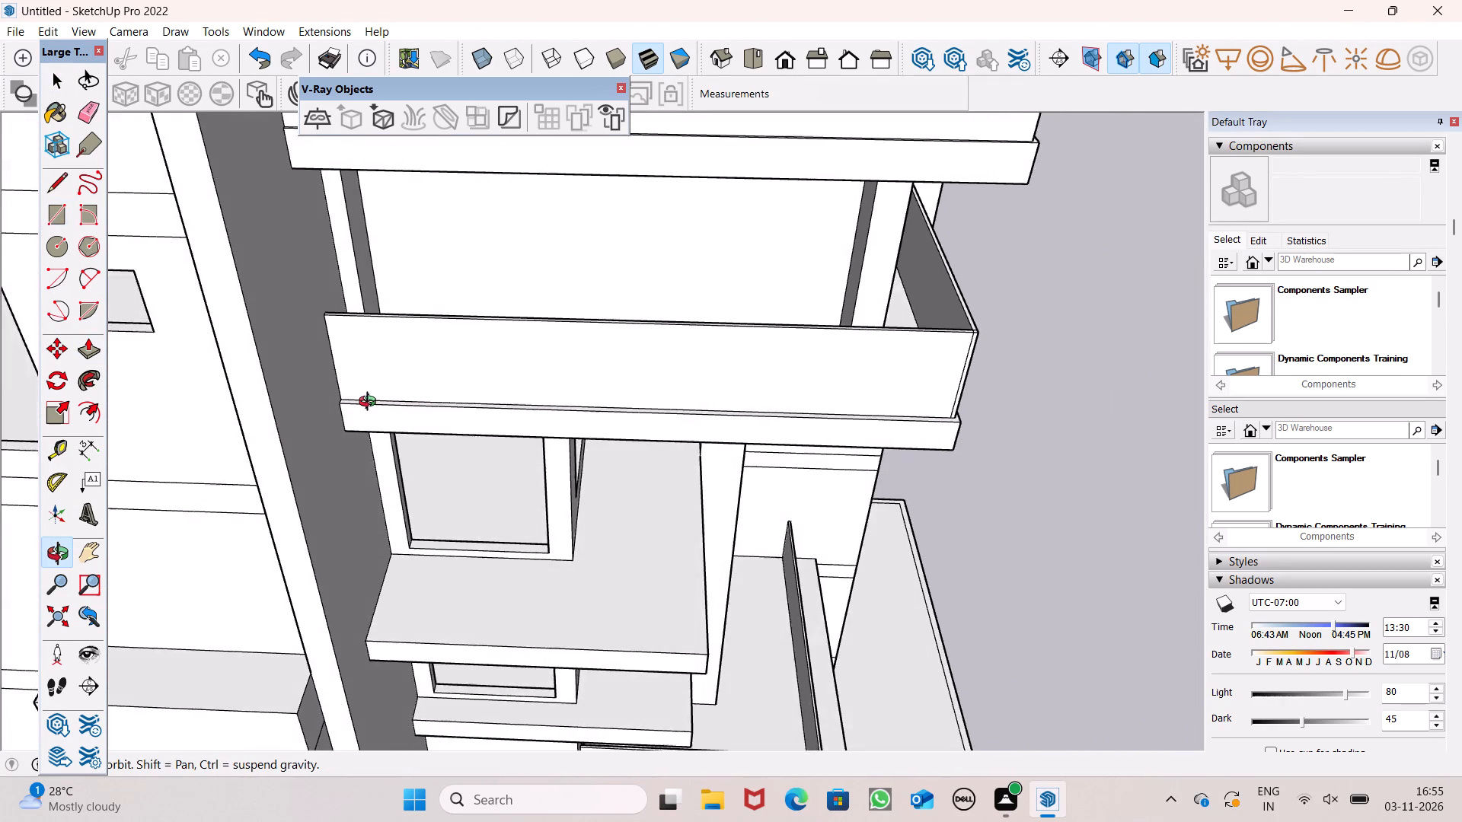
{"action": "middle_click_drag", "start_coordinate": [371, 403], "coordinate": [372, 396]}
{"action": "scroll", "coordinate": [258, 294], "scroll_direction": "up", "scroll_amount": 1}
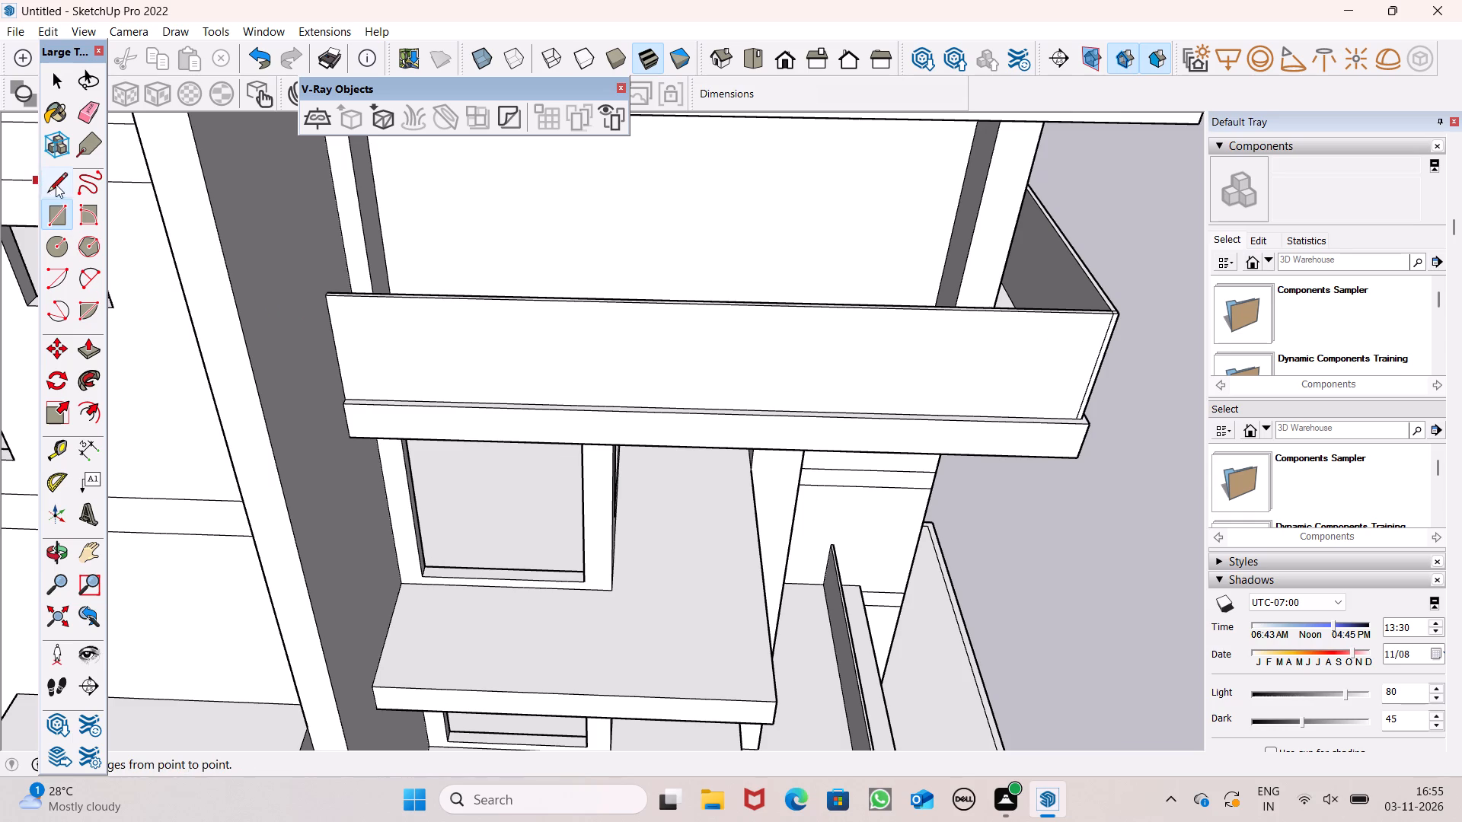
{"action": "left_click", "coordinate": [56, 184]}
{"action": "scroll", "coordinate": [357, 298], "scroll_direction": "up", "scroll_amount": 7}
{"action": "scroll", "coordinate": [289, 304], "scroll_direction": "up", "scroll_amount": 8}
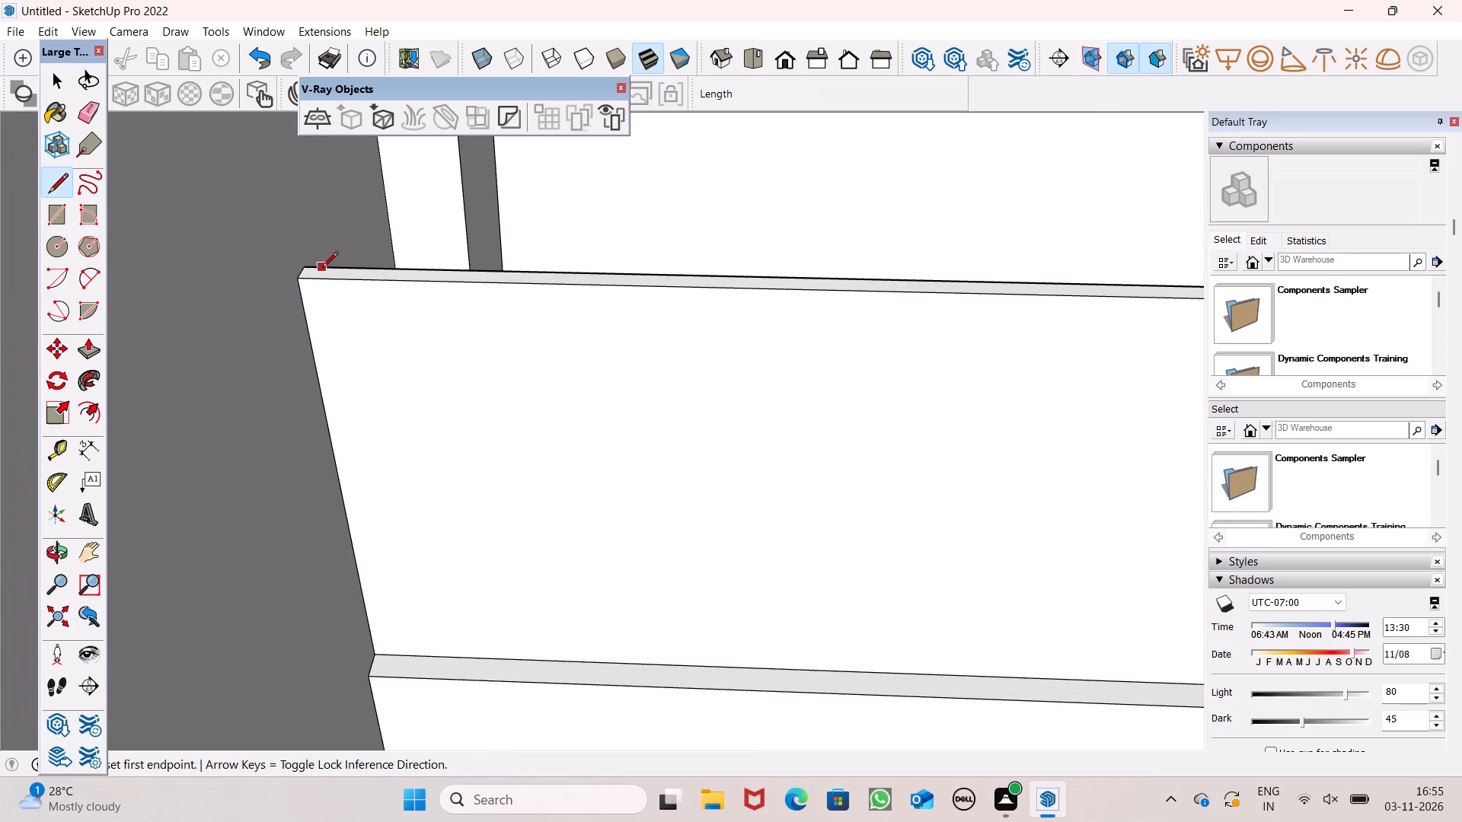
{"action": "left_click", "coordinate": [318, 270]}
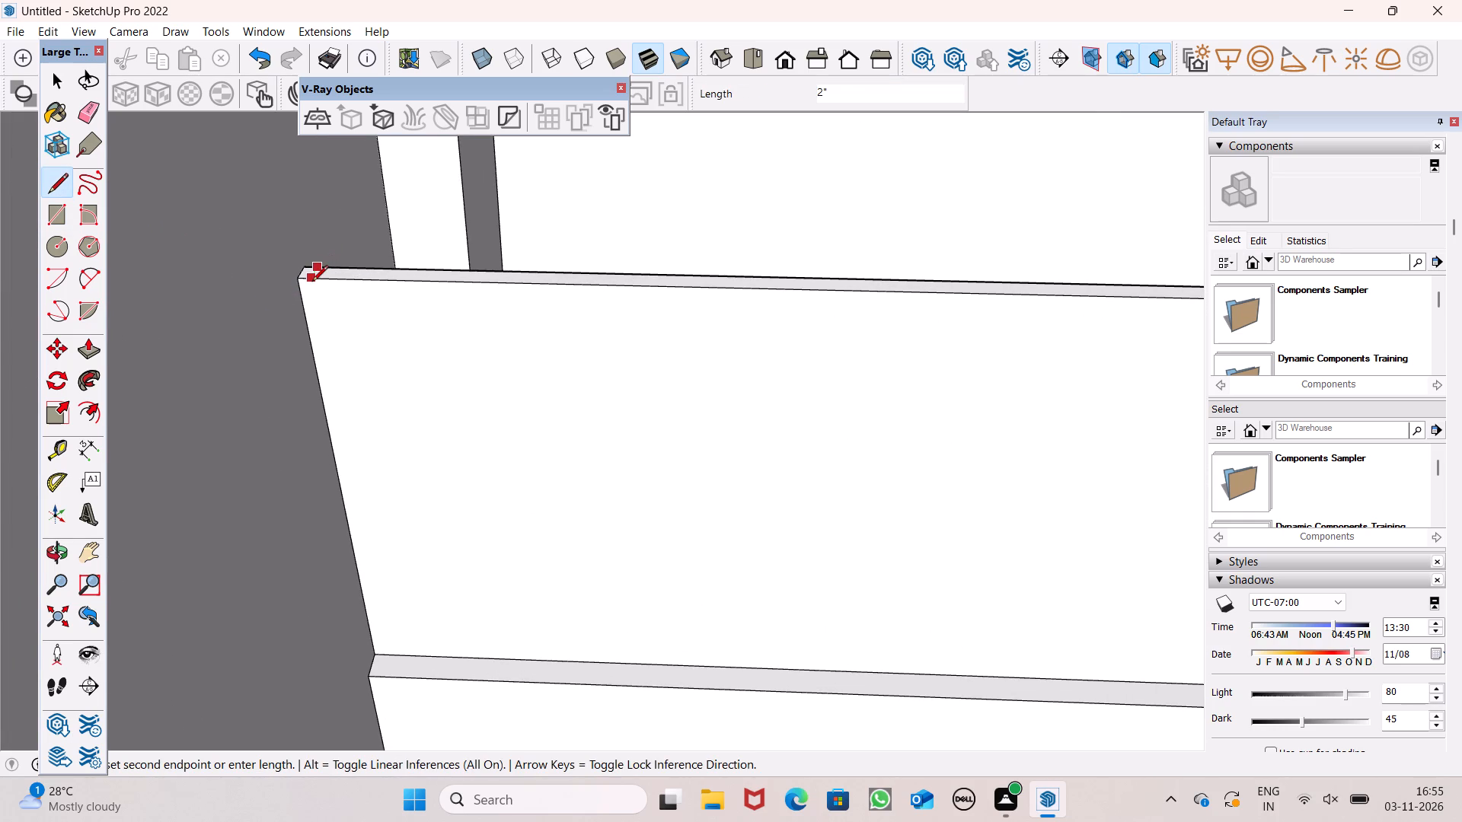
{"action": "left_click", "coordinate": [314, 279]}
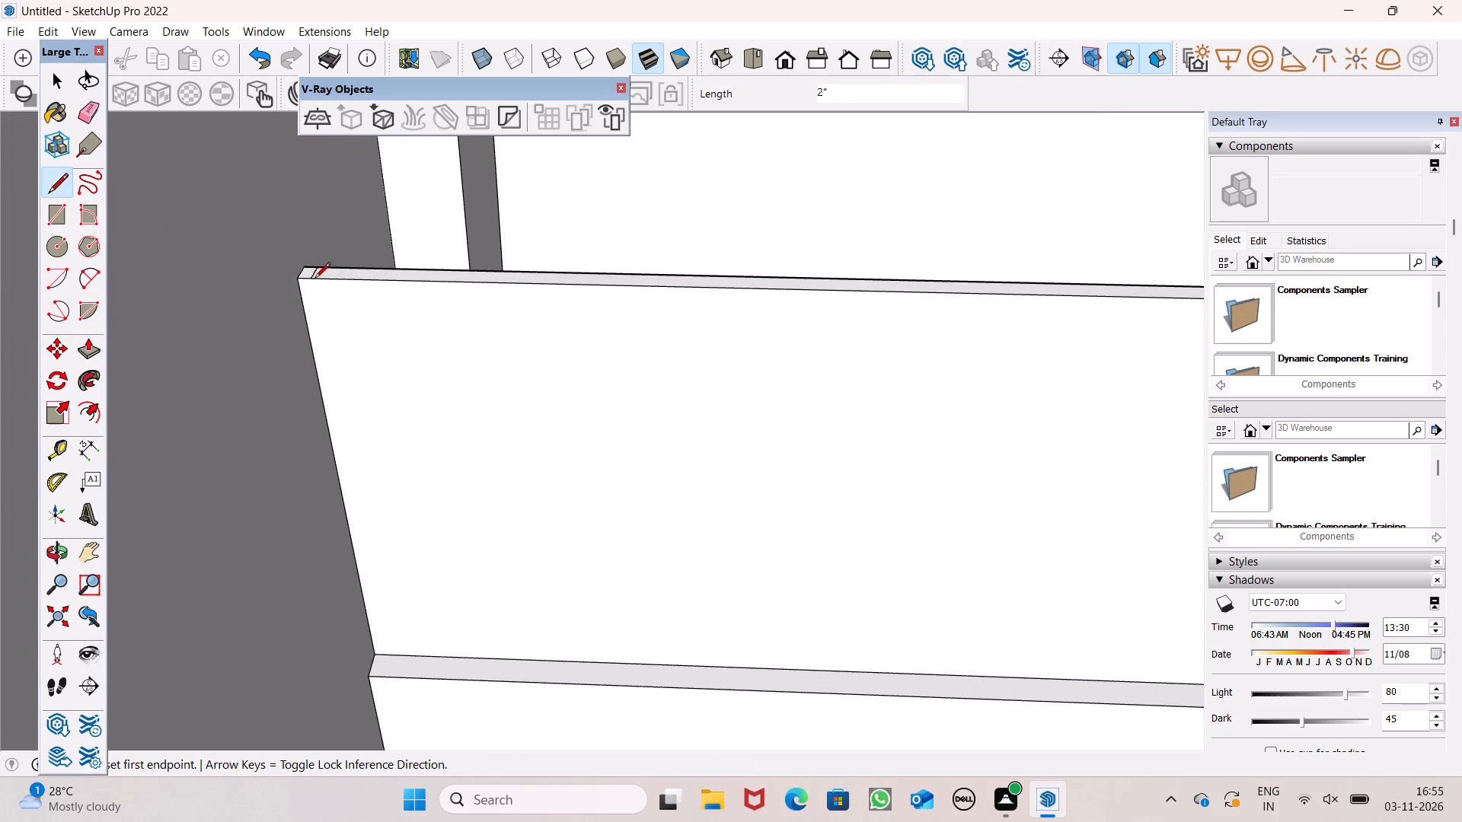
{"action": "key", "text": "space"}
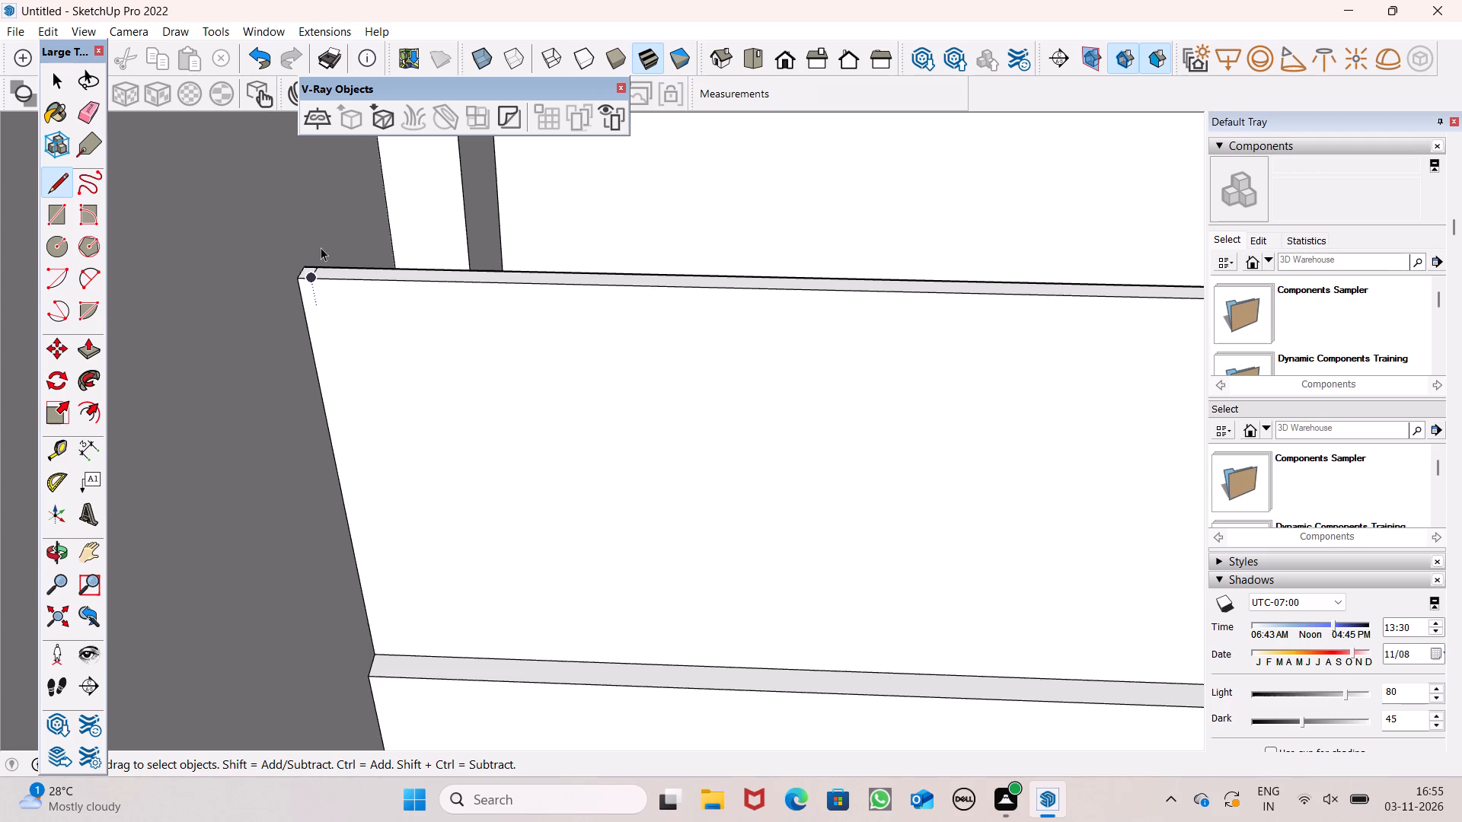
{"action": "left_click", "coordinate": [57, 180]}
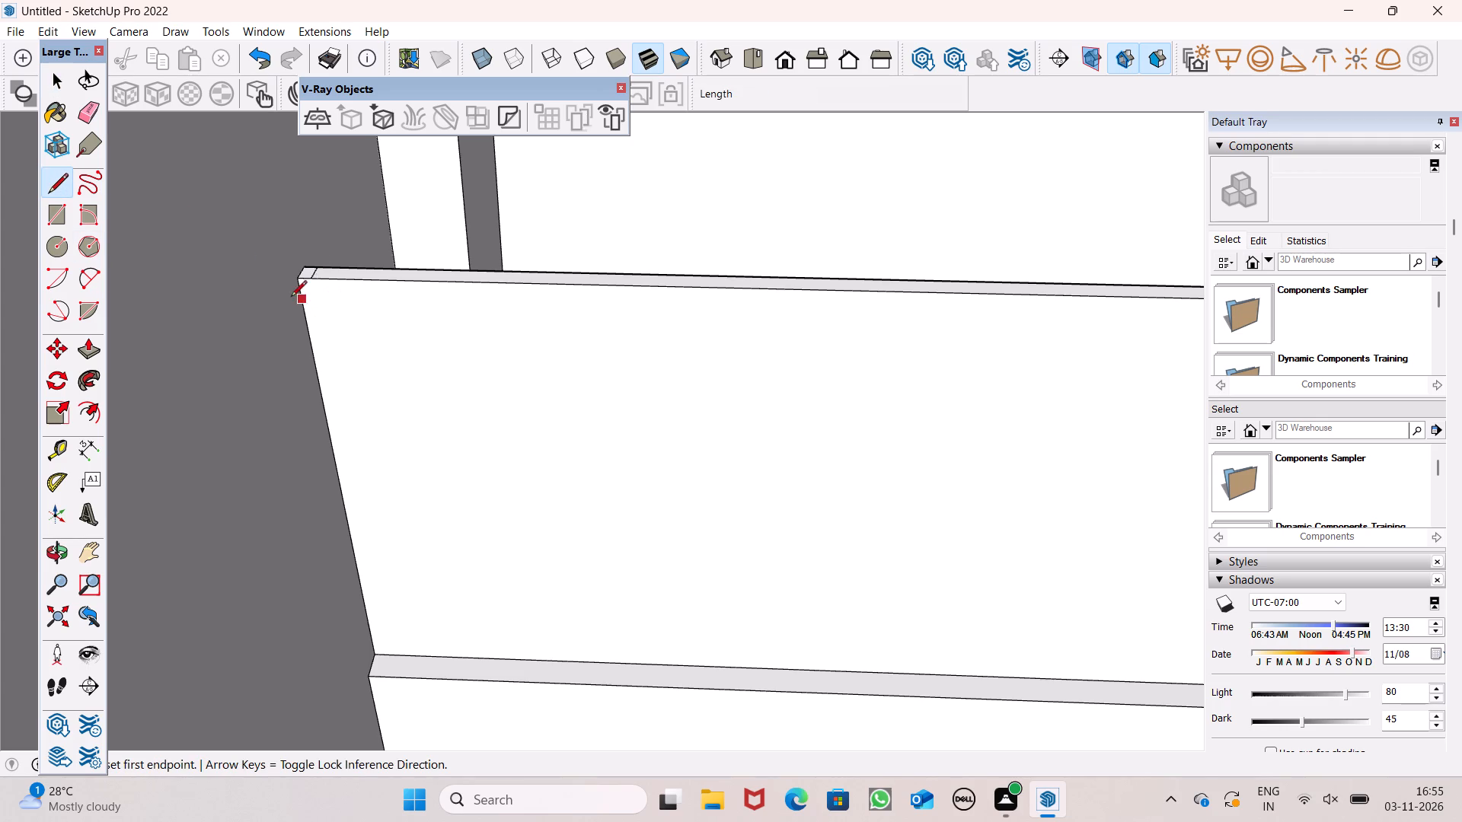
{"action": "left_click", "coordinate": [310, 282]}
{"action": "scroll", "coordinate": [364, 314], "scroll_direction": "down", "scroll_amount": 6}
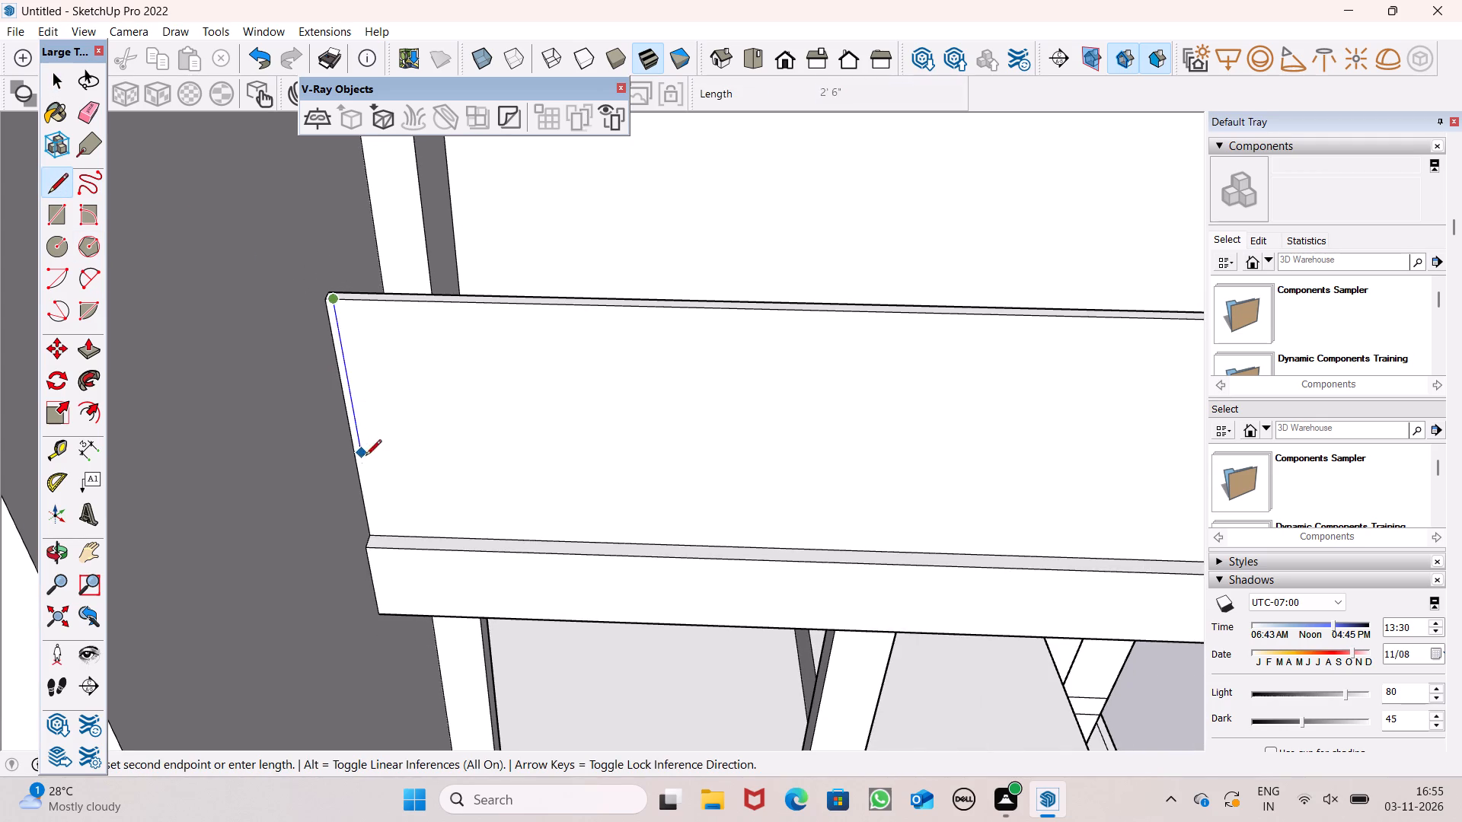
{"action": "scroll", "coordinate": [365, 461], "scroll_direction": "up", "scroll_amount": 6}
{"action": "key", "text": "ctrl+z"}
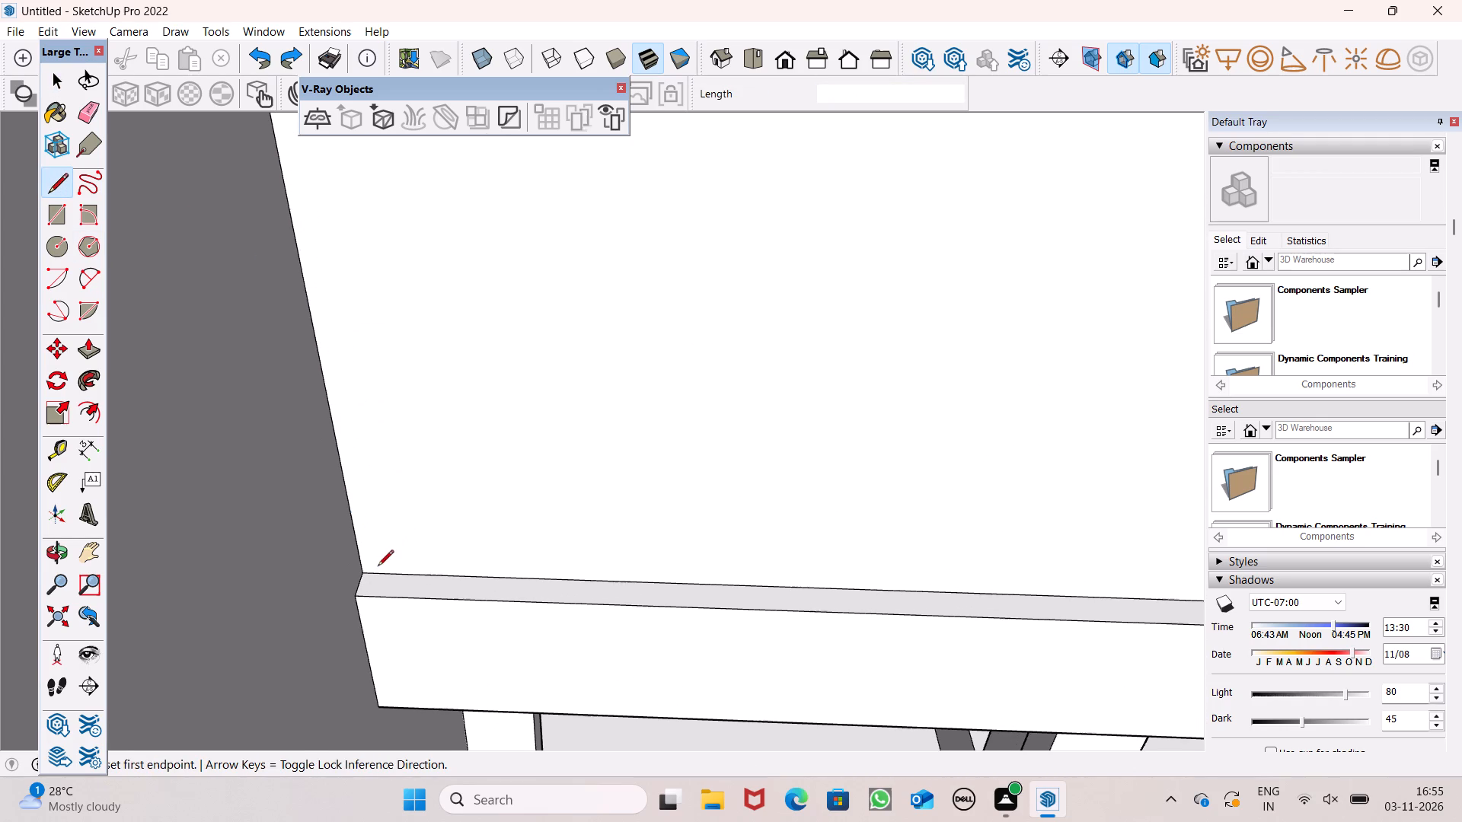
Draw a 4' vertical line down the parapet's front face near the end opposite the corner post, from top edge to slab.
{"action": "scroll", "coordinate": [398, 566], "scroll_direction": "down", "scroll_amount": 7}
{"action": "scroll", "coordinate": [336, 387], "scroll_direction": "up", "scroll_amount": 6}
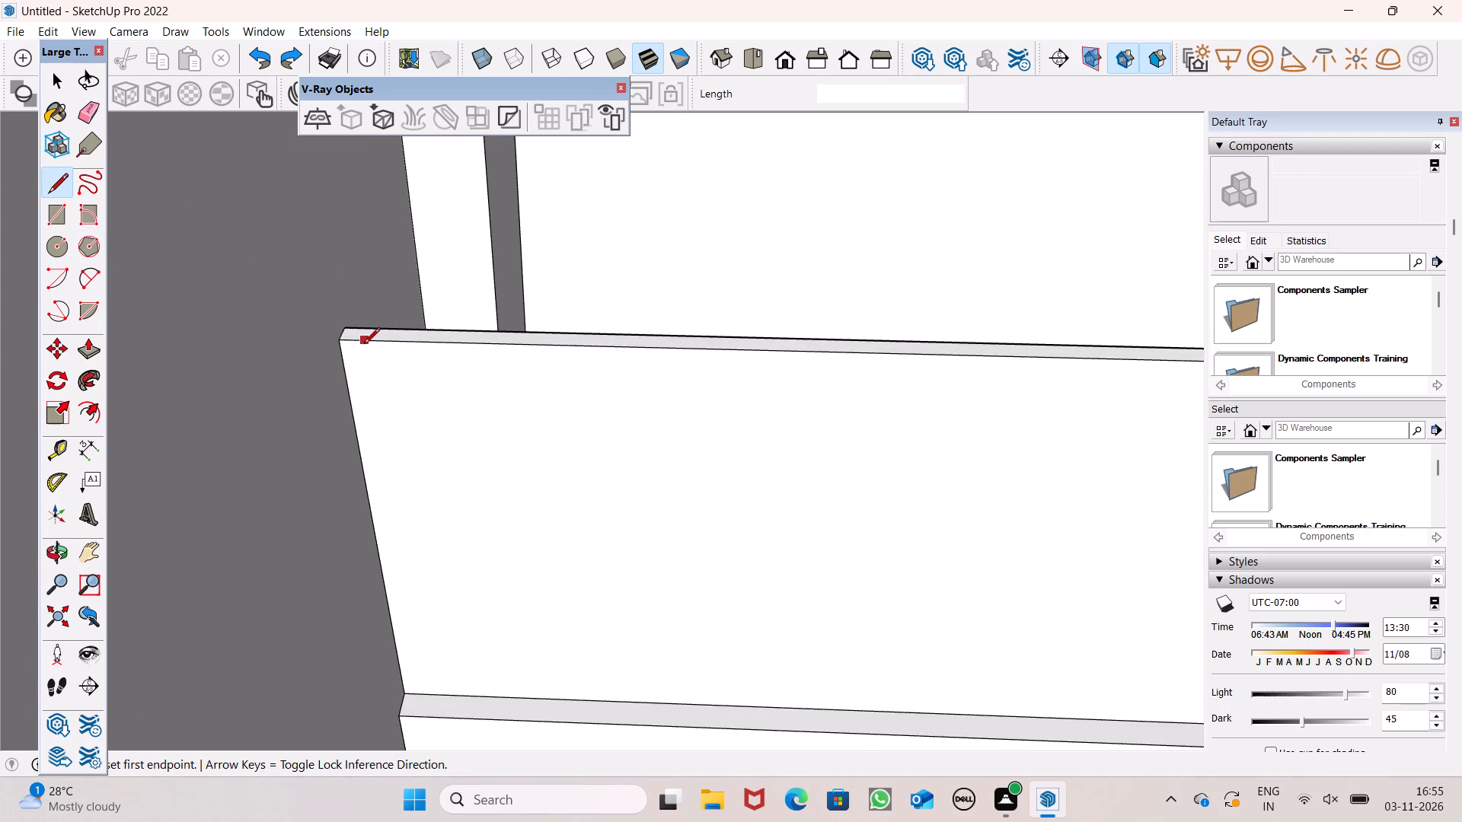
{"action": "left_click", "coordinate": [364, 343]}
{"action": "scroll", "coordinate": [372, 390], "scroll_direction": "down", "scroll_amount": 7}
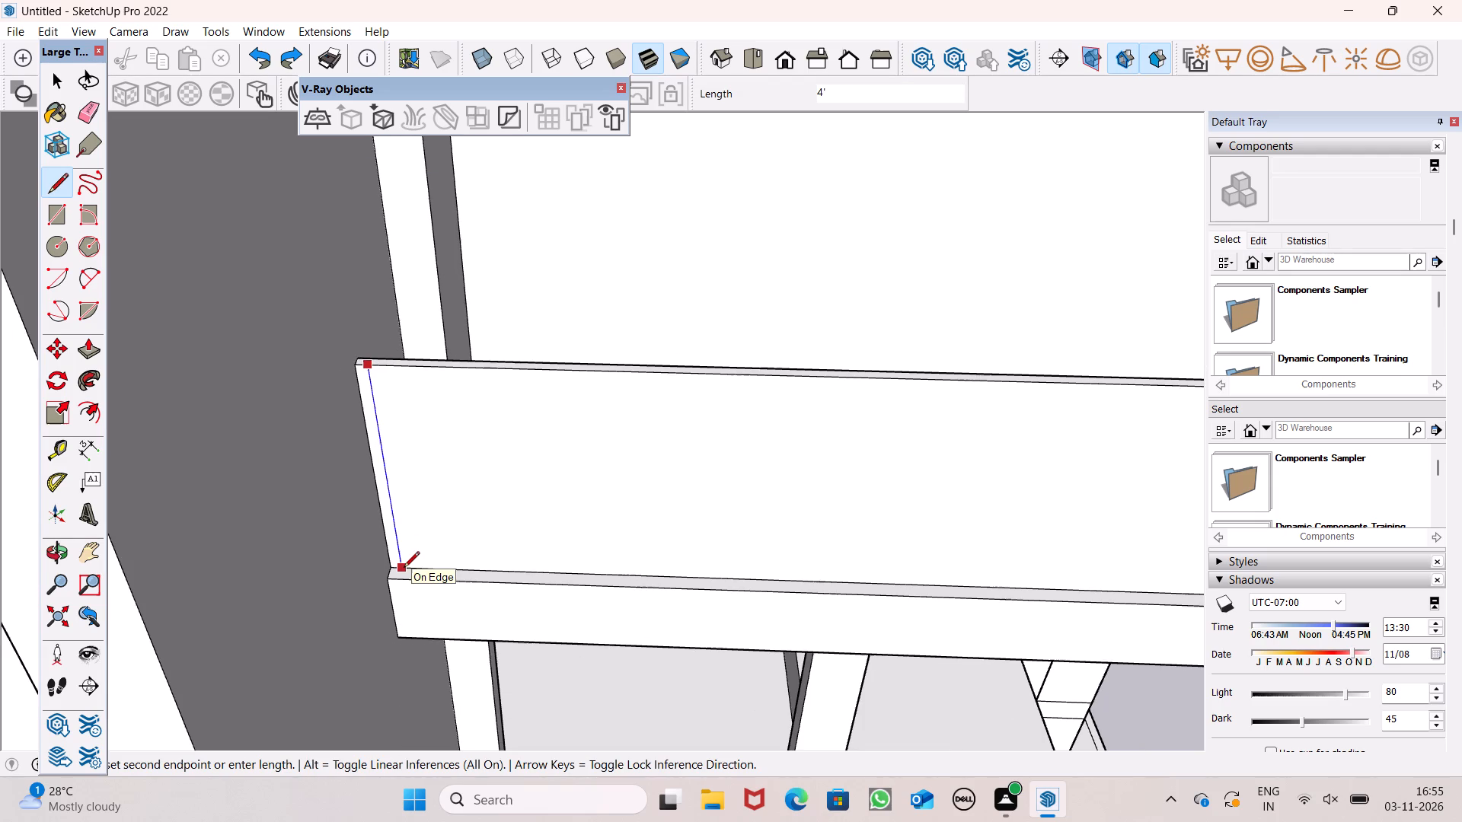
{"action": "left_click", "coordinate": [404, 569]}
{"action": "key", "text": "space"}
Push/Pull the narrow end strip of the front parapet inward through the parapet's thickness.
{"action": "scroll", "coordinate": [356, 352], "scroll_direction": "up", "scroll_amount": 9}
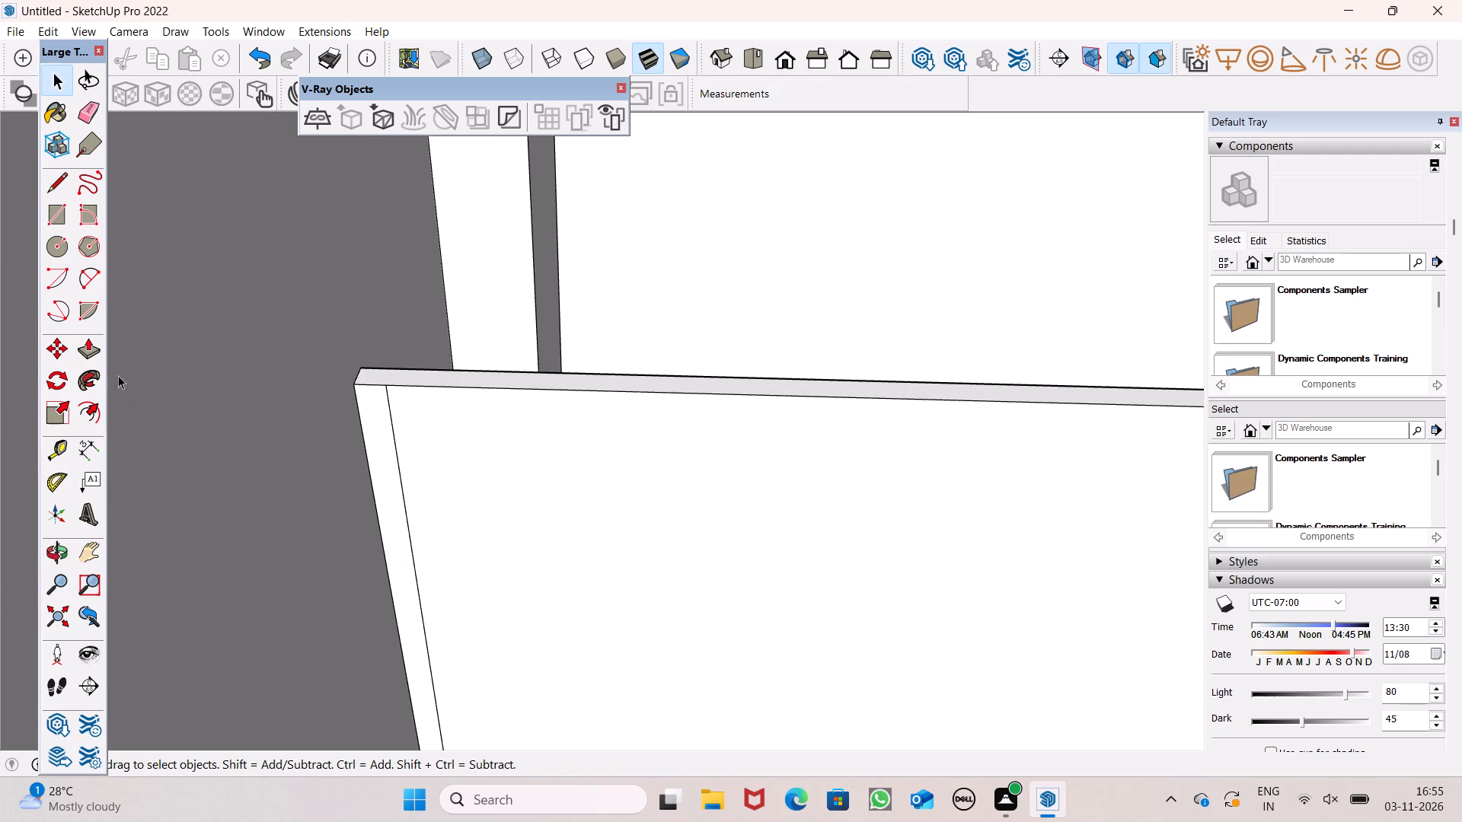
{"action": "left_click", "coordinate": [94, 354]}
{"action": "middle_click_drag", "start_coordinate": [393, 433], "coordinate": [388, 454]}
{"action": "scroll", "coordinate": [385, 417], "scroll_direction": "up", "scroll_amount": 13}
{"action": "left_click_drag", "start_coordinate": [353, 439], "coordinate": [355, 374]}
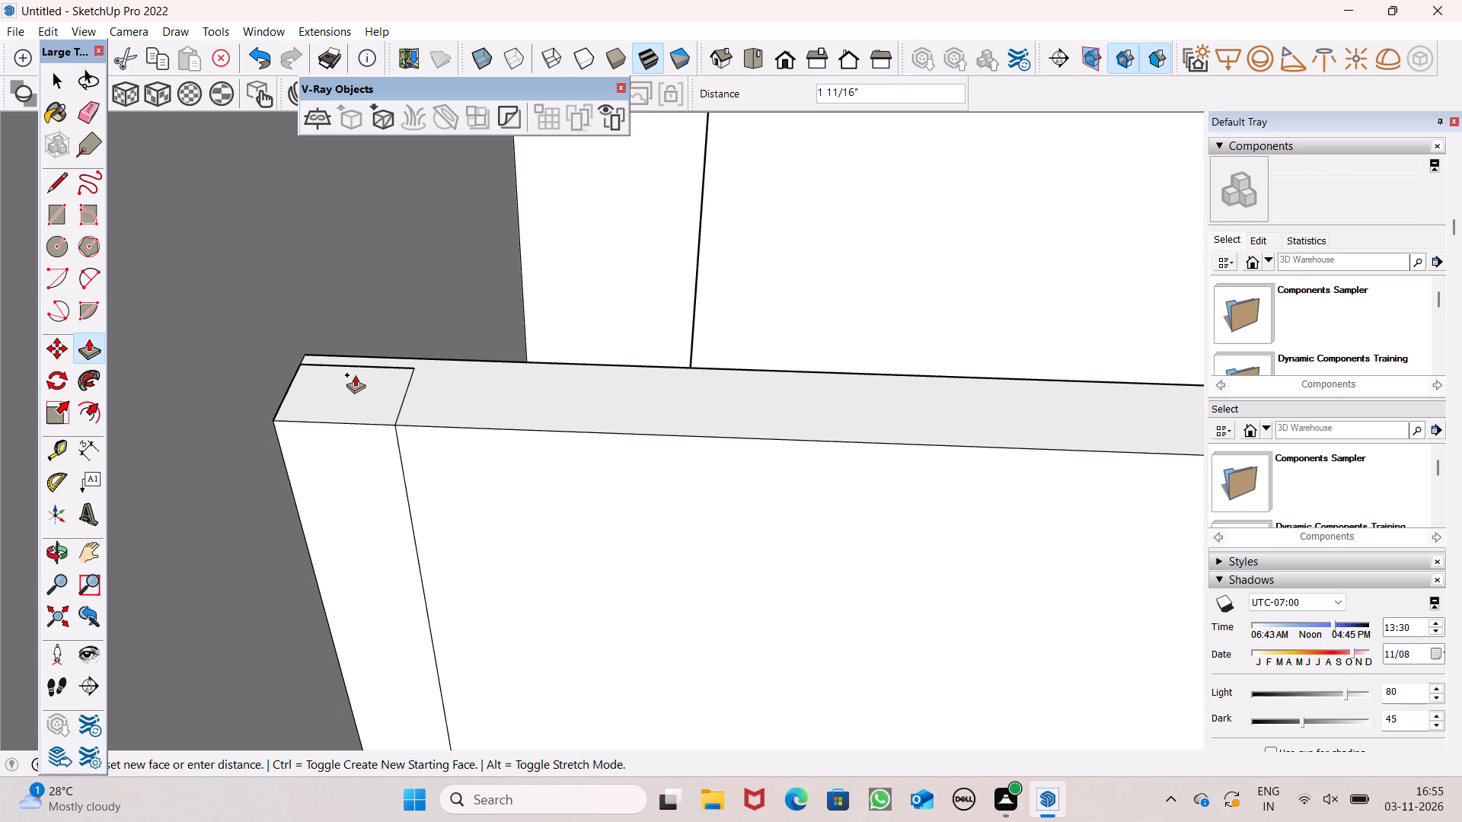
{"action": "left_click_drag", "start_coordinate": [355, 374], "coordinate": [358, 371]}
{"action": "key", "text": "ctrl+z"}
{"action": "left_click_drag", "start_coordinate": [345, 433], "coordinate": [362, 359]}
{"action": "scroll", "coordinate": [332, 336], "scroll_direction": "down", "scroll_amount": 7}
{"action": "scroll", "coordinate": [162, 250], "scroll_direction": "down", "scroll_amount": 6}
{"action": "key", "text": "space"}
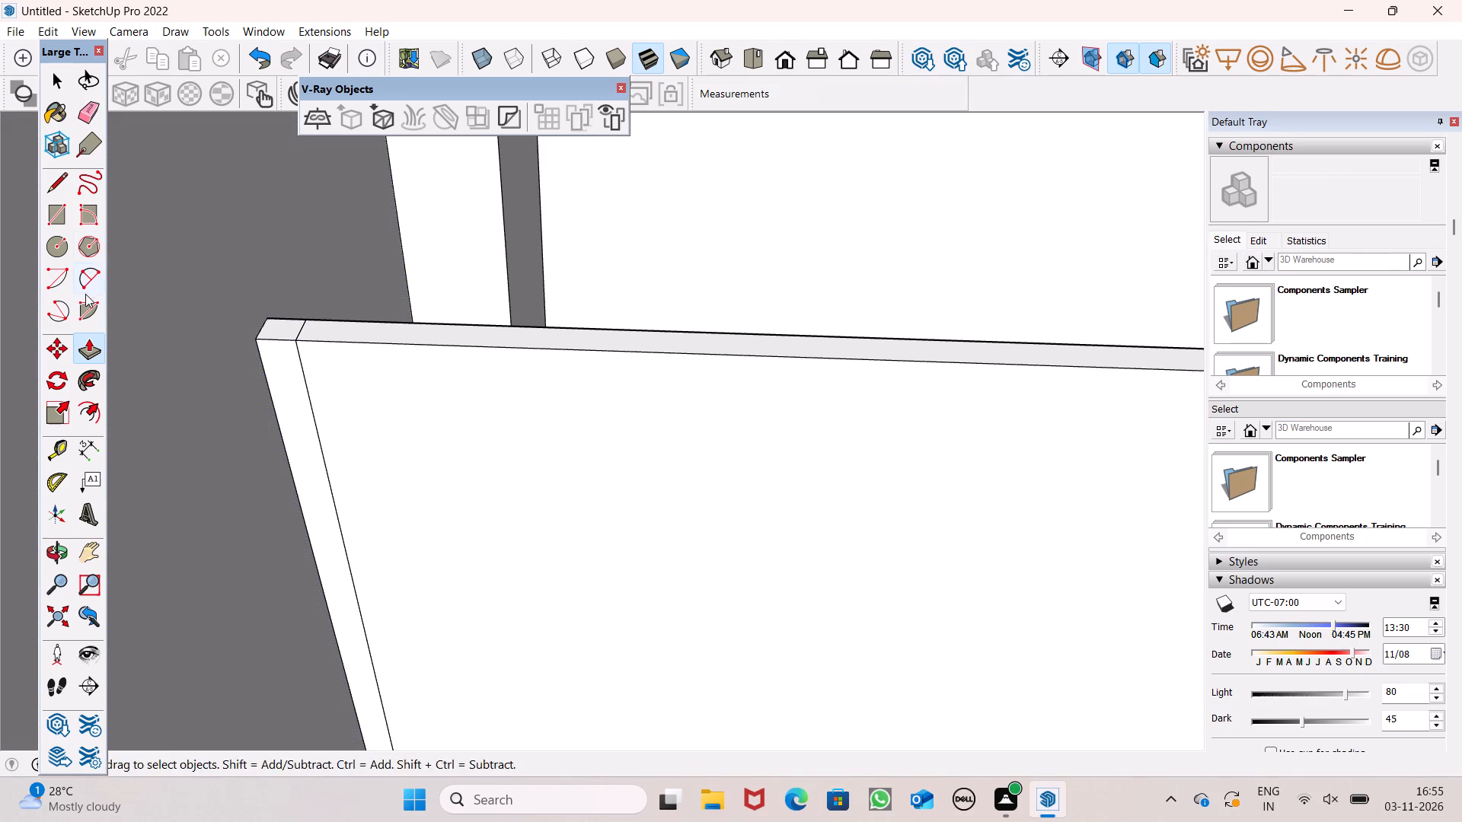
Draw an upright rectangle about 2 1/16" by 4' on the parapet's front face, from its top edge to the slab.
{"action": "left_click", "coordinate": [56, 218]}
{"action": "scroll", "coordinate": [442, 256], "scroll_direction": "down", "scroll_amount": 4}
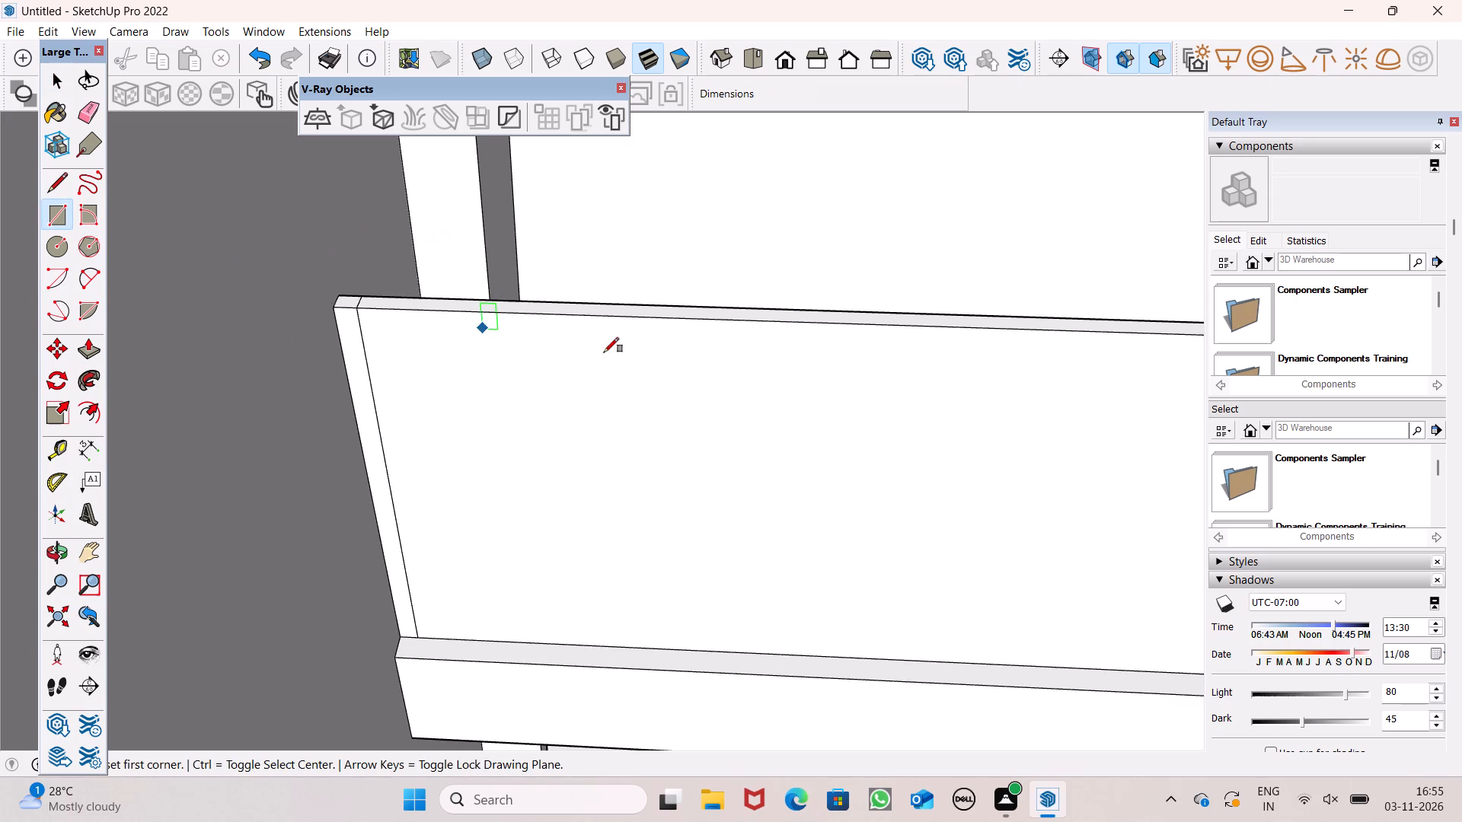
{"action": "scroll", "coordinate": [359, 290], "scroll_direction": "down", "scroll_amount": 6}
{"action": "middle_click_drag", "start_coordinate": [533, 370], "coordinate": [533, 344]}
{"action": "scroll", "coordinate": [461, 333], "scroll_direction": "down", "scroll_amount": 4}
{"action": "middle_click_drag", "start_coordinate": [714, 368], "coordinate": [715, 344]}
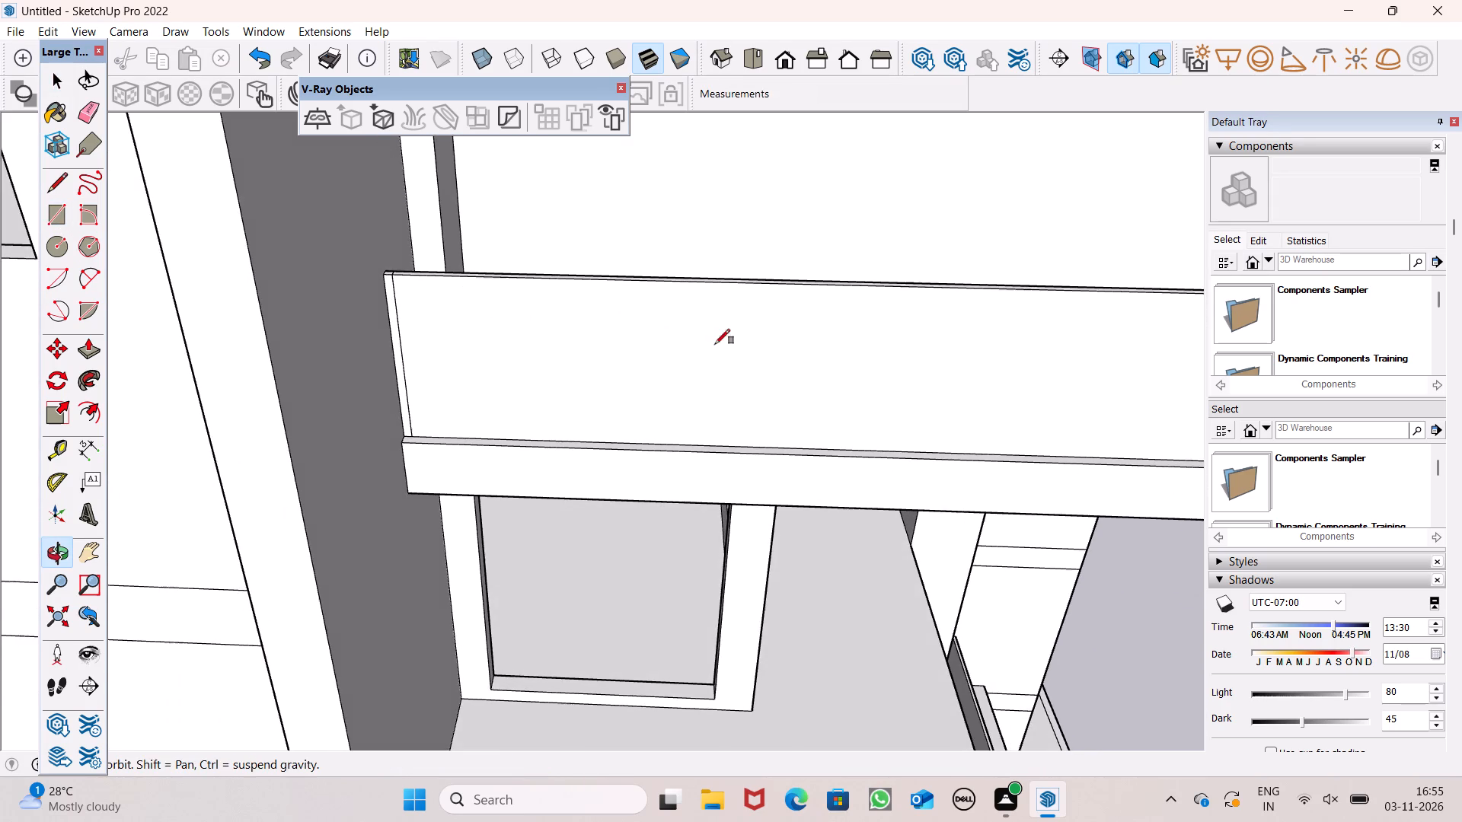
{"action": "scroll", "coordinate": [652, 304], "scroll_direction": "up", "scroll_amount": 5}
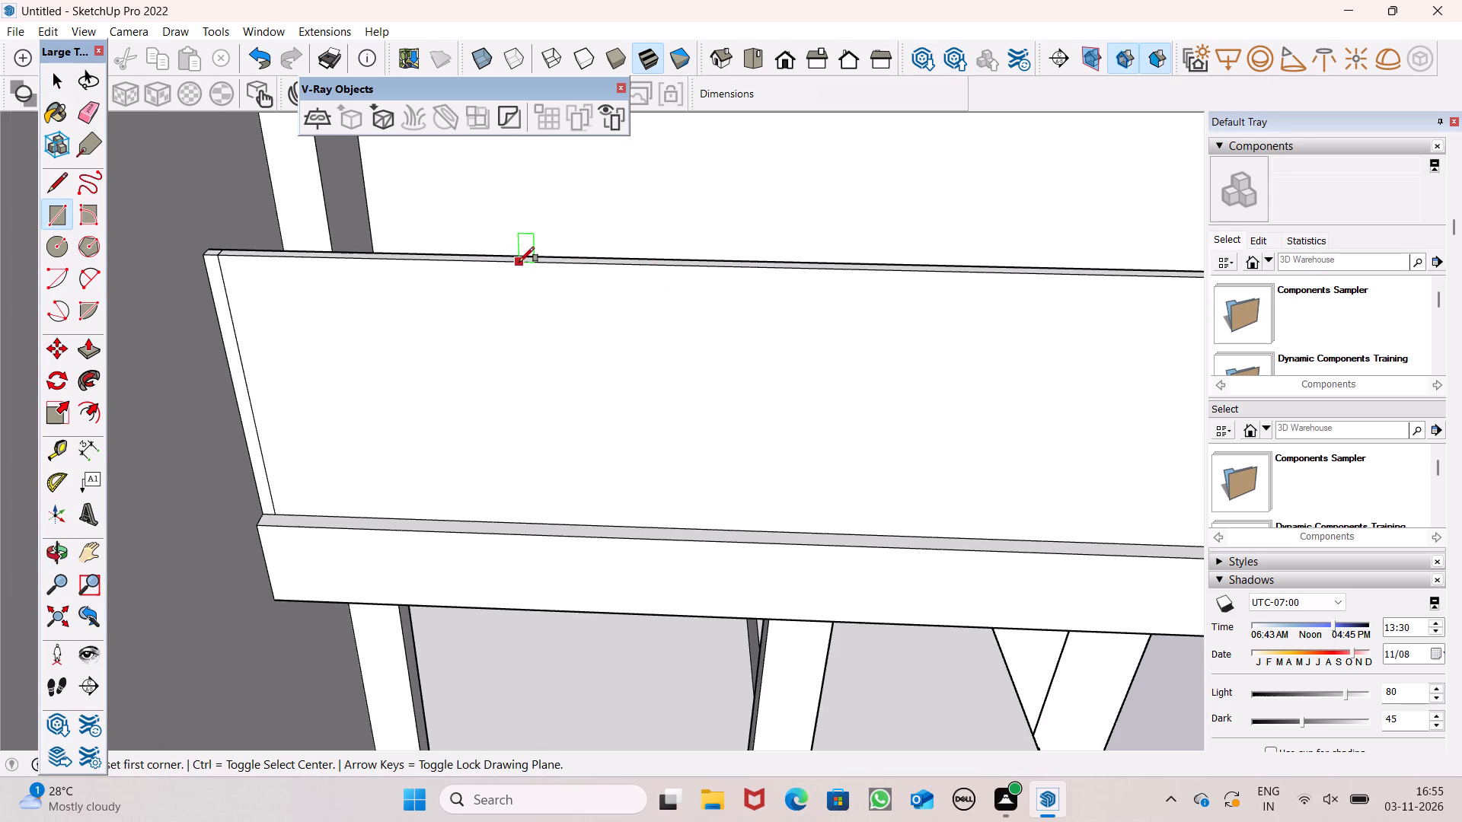
{"action": "left_click", "coordinate": [520, 262]}
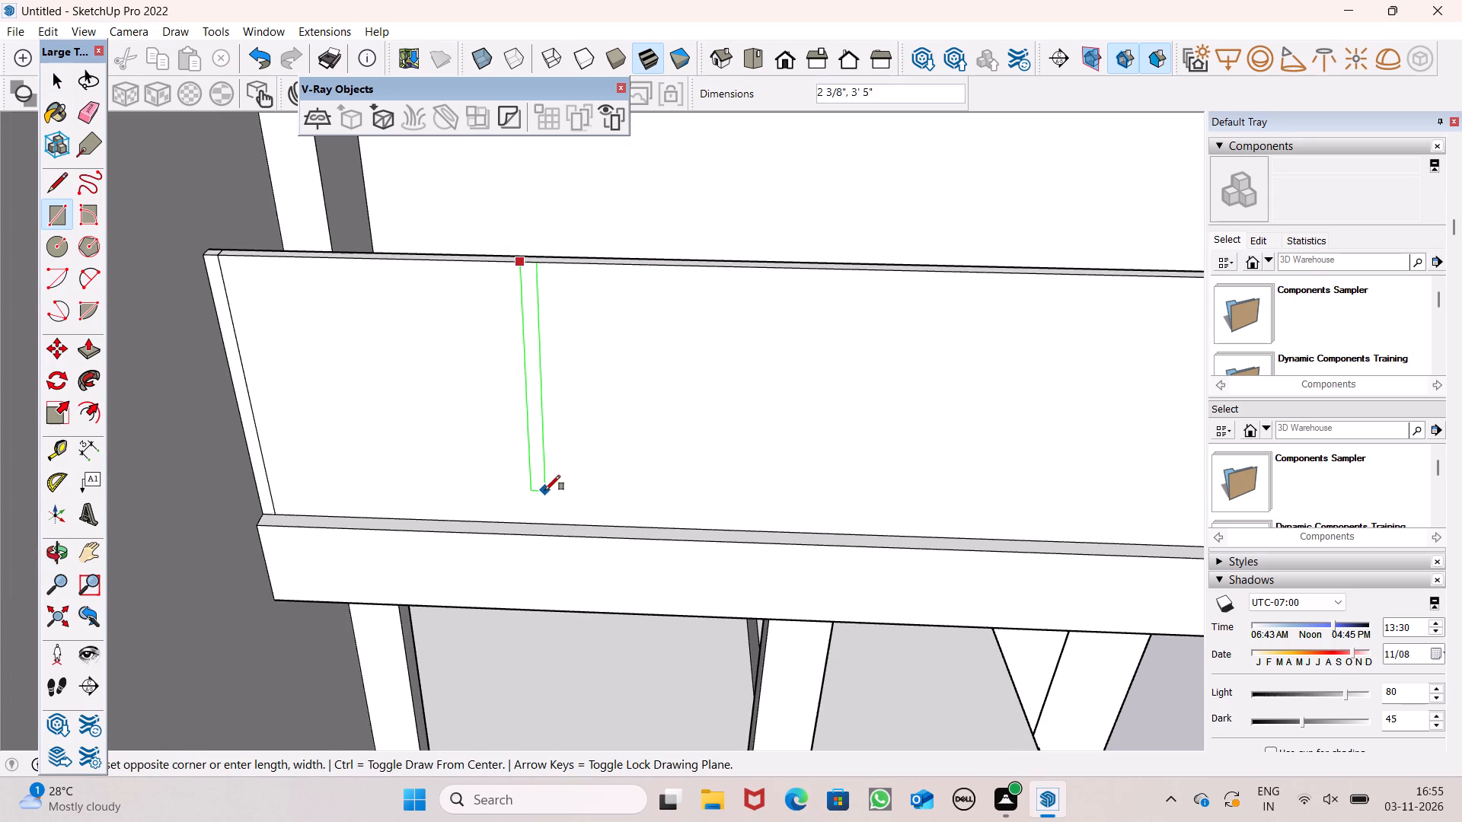
{"action": "scroll", "coordinate": [544, 530], "scroll_direction": "up", "scroll_amount": 4}
{"action": "left_click", "coordinate": [545, 521]}
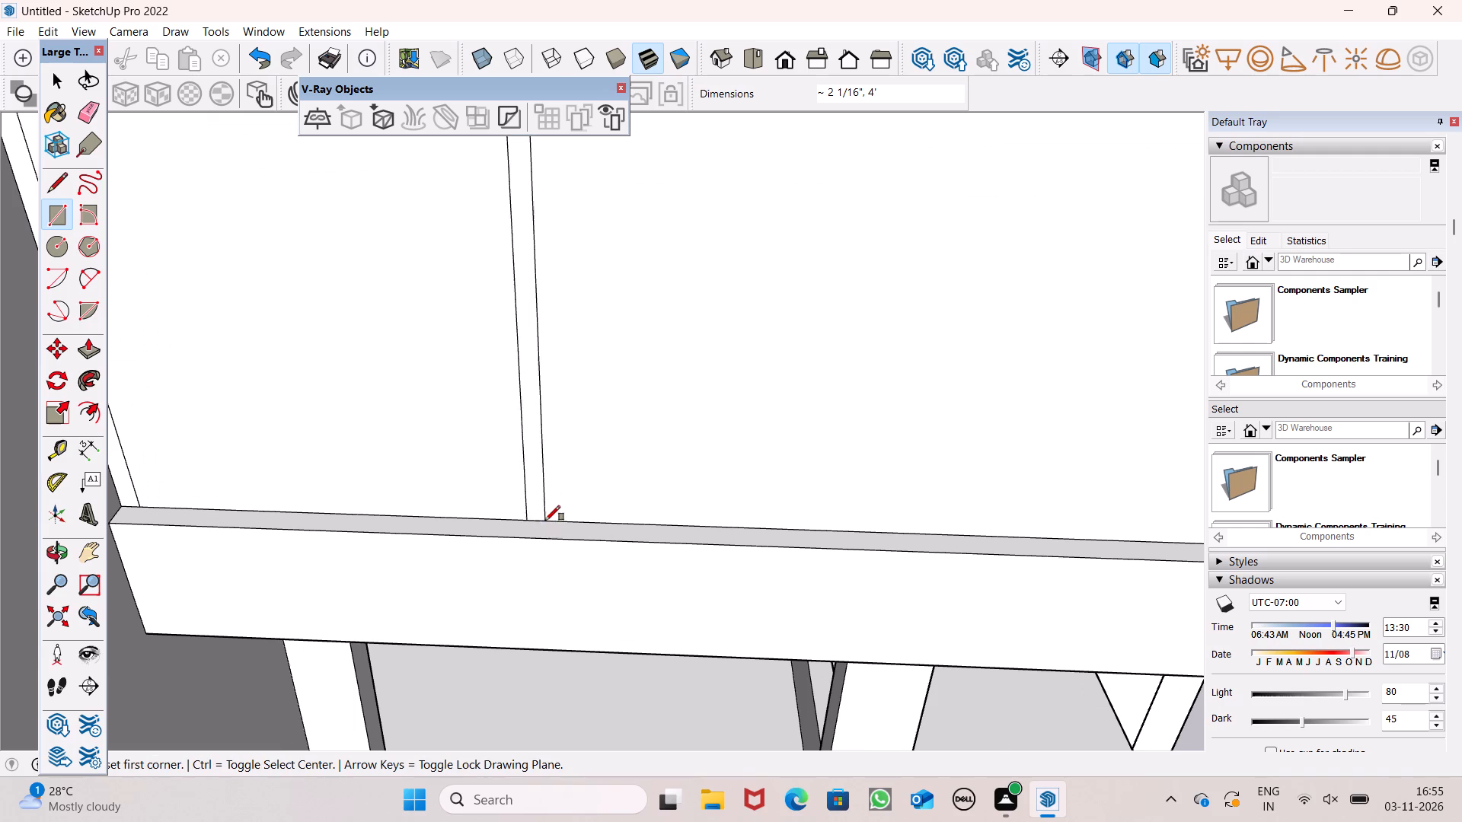
{"action": "scroll", "coordinate": [487, 520], "scroll_direction": "down", "scroll_amount": 13}
{"action": "key", "text": "space"}
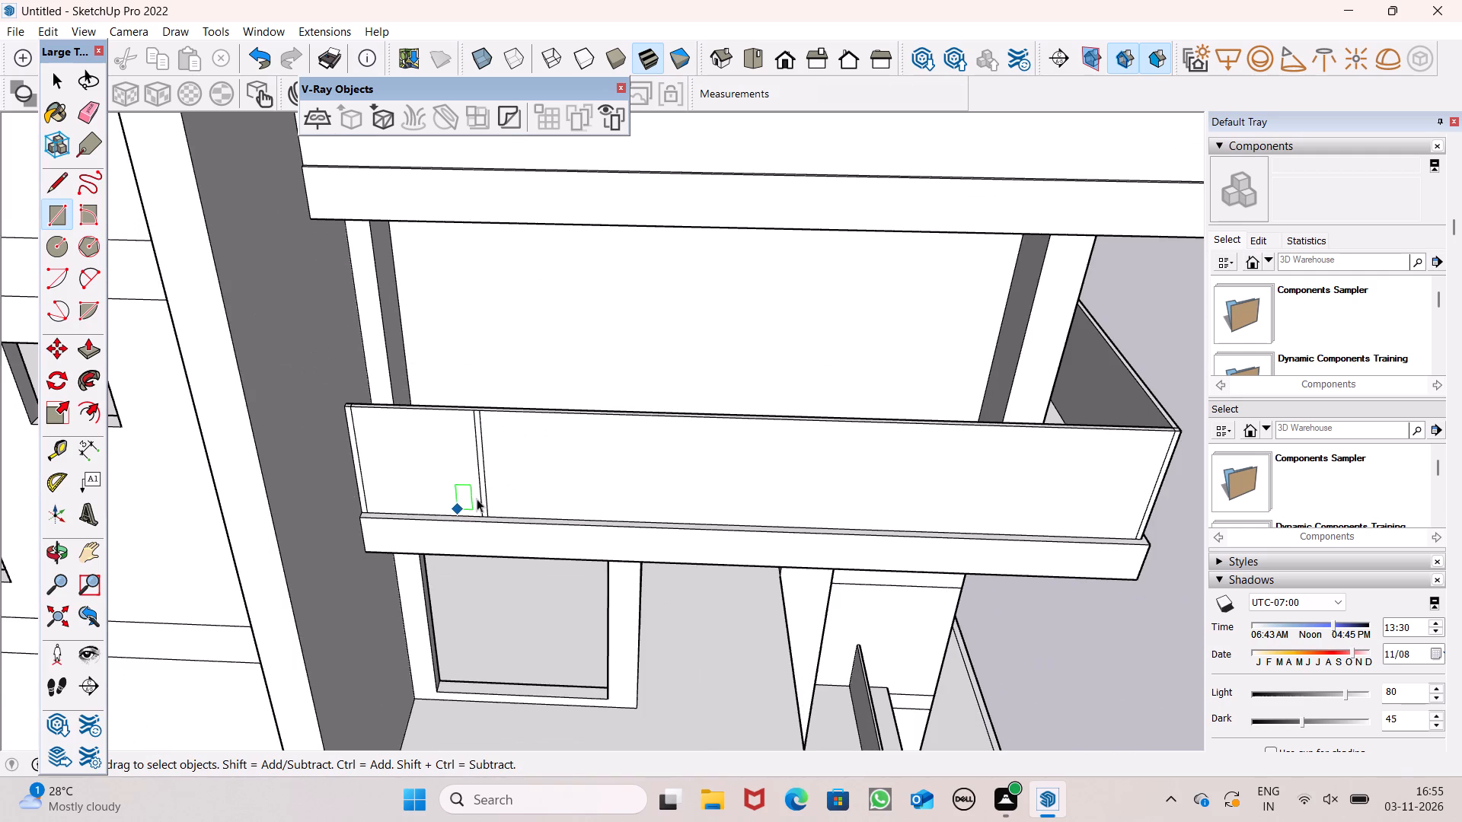
Move the upright rectangle's face and edges a short way along the front parapet toward the corner post.
{"action": "double_click", "coordinate": [483, 492]}
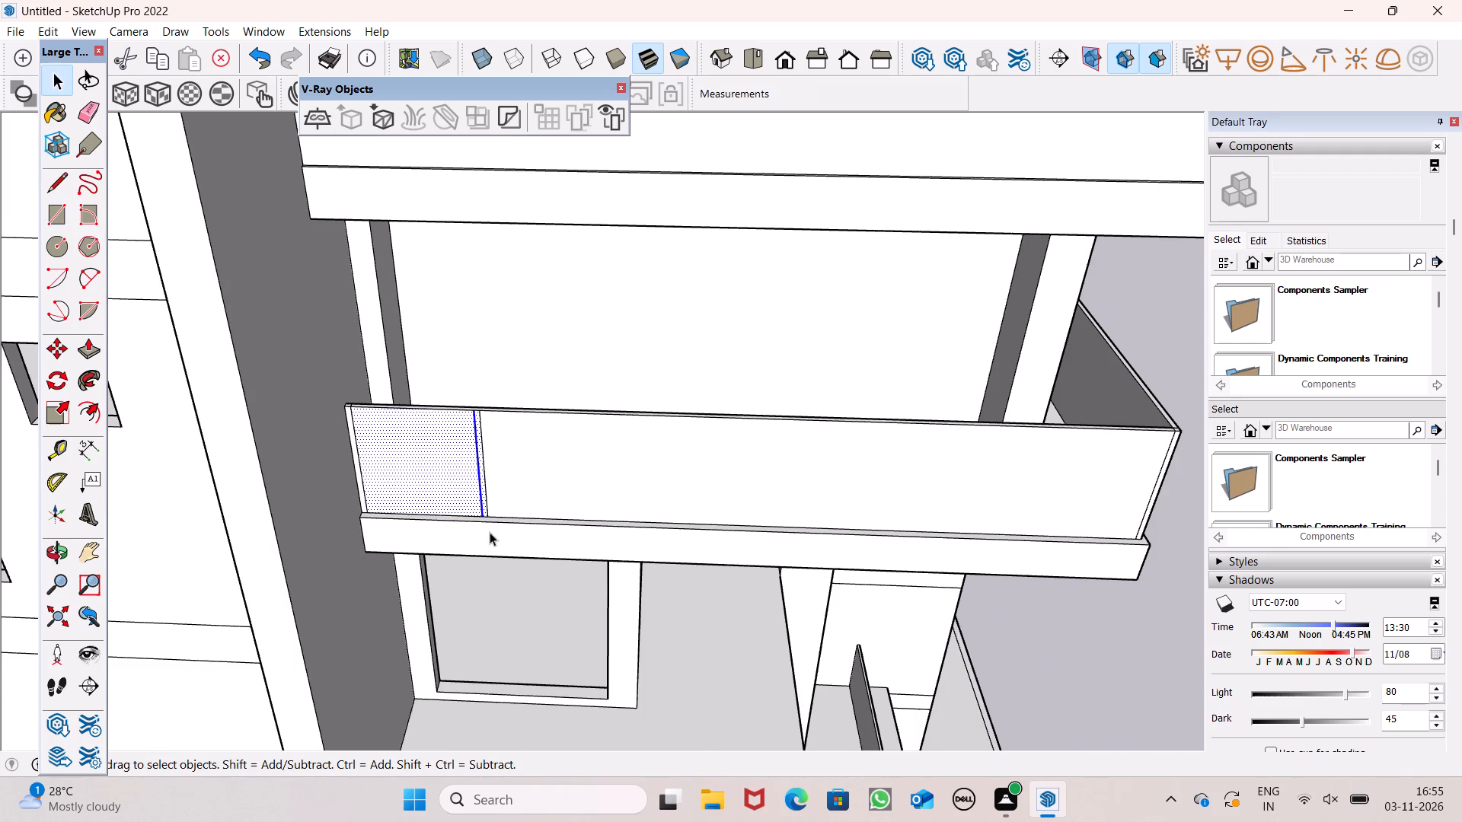
{"action": "scroll", "coordinate": [490, 532], "scroll_direction": "down", "scroll_amount": 5}
{"action": "left_click_drag", "start_coordinate": [1005, 613], "coordinate": [996, 604]}
{"action": "middle_click_drag", "start_coordinate": [755, 570], "coordinate": [822, 541]}
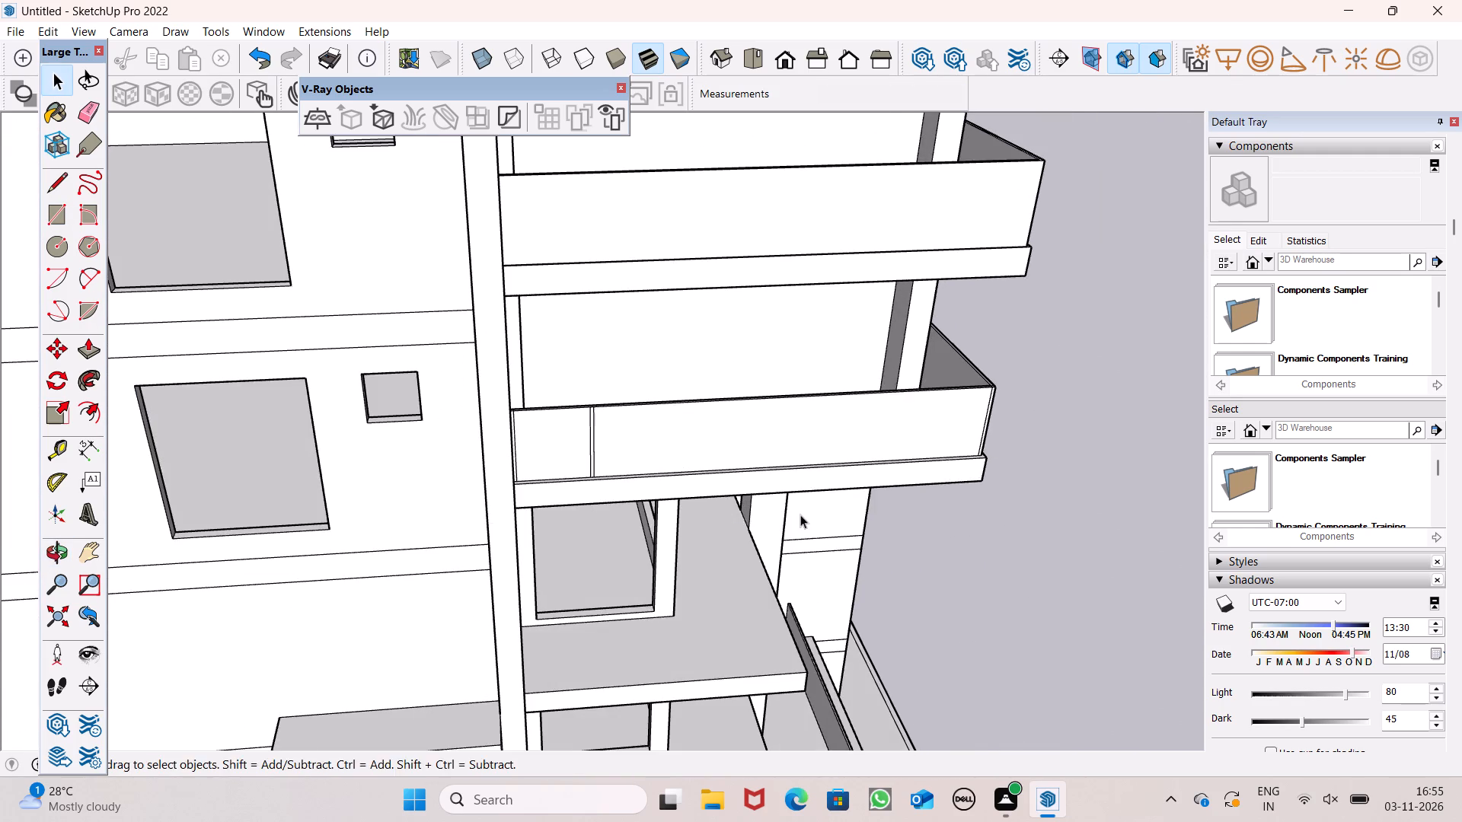
{"action": "middle_click_drag", "start_coordinate": [792, 519], "coordinate": [710, 536]}
{"action": "middle_click", "coordinate": [720, 522]}
{"action": "middle_click", "coordinate": [780, 499]}
{"action": "middle_click_drag", "start_coordinate": [688, 516], "coordinate": [732, 518]}
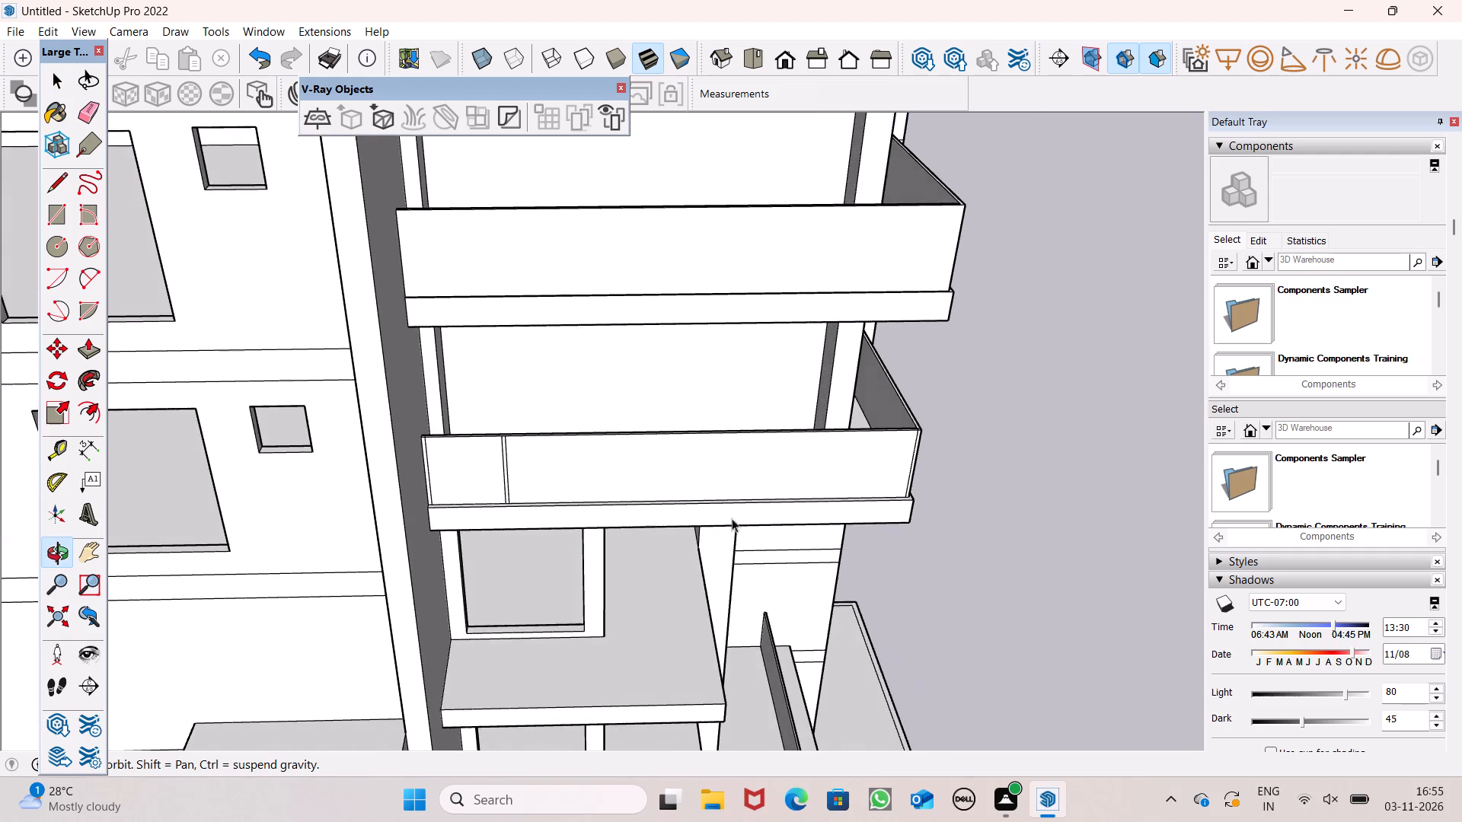
{"action": "scroll", "coordinate": [669, 454], "scroll_direction": "up", "scroll_amount": 9}
{"action": "scroll", "coordinate": [346, 457], "scroll_direction": "up", "scroll_amount": 5}
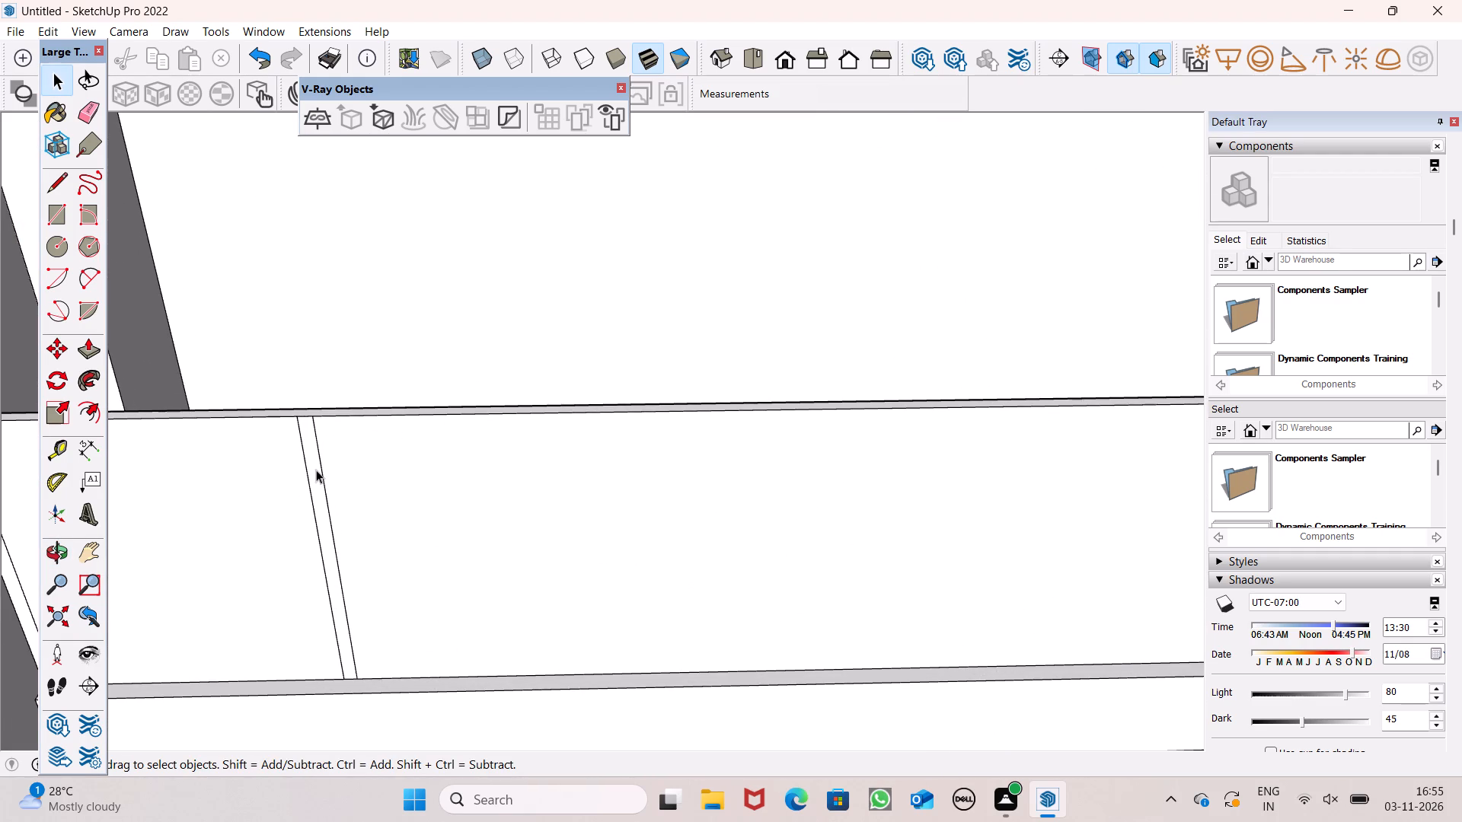
{"action": "double_click", "coordinate": [317, 470]}
{"action": "scroll", "coordinate": [314, 429], "scroll_direction": "down", "scroll_amount": 8}
{"action": "key", "text": "m"}
{"action": "key", "text": "Return"}
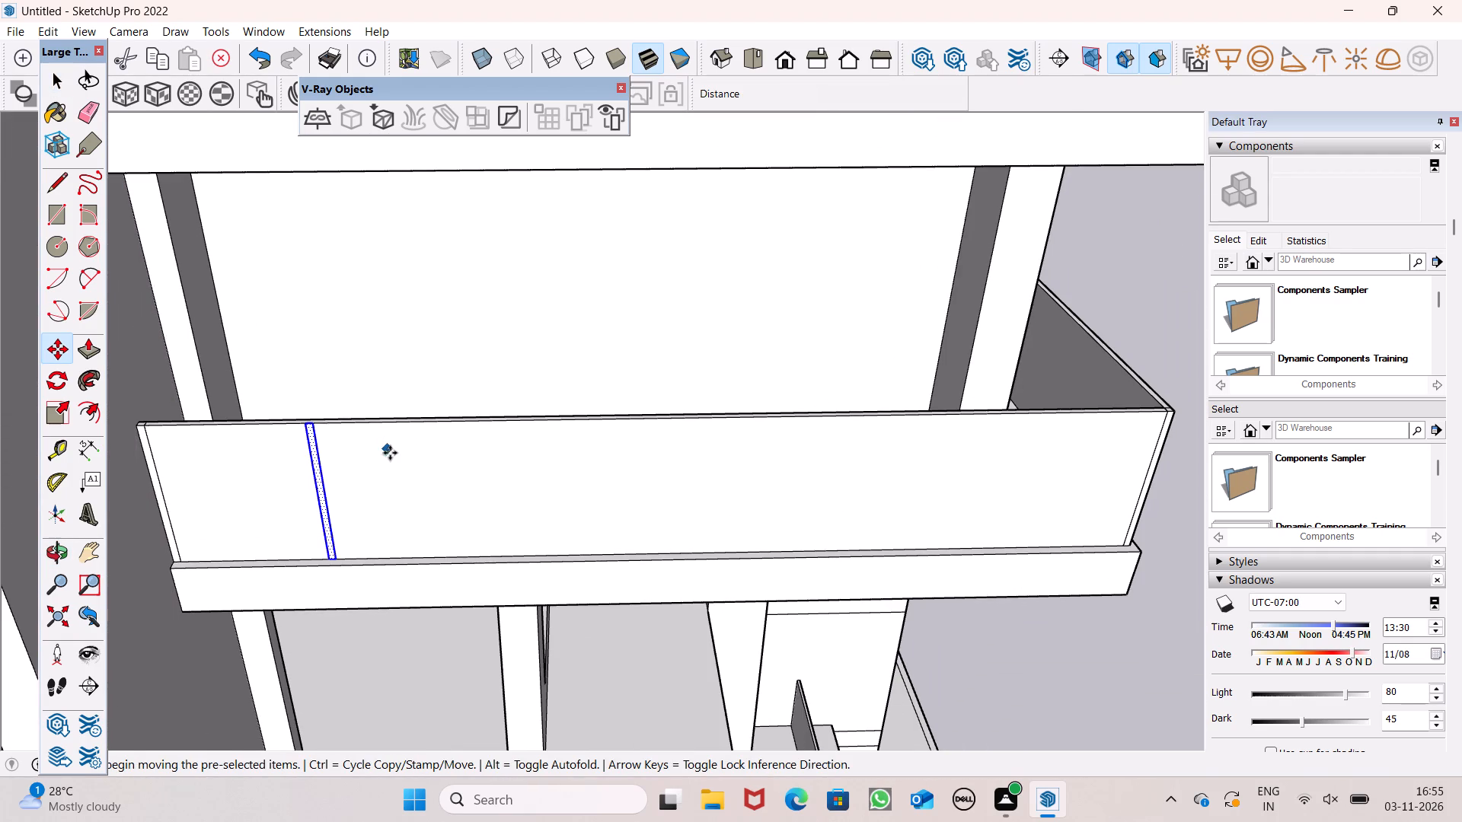
{"action": "scroll", "coordinate": [390, 455], "scroll_direction": "up", "scroll_amount": 2}
{"action": "left_click_drag", "start_coordinate": [300, 454], "coordinate": [300, 454]}
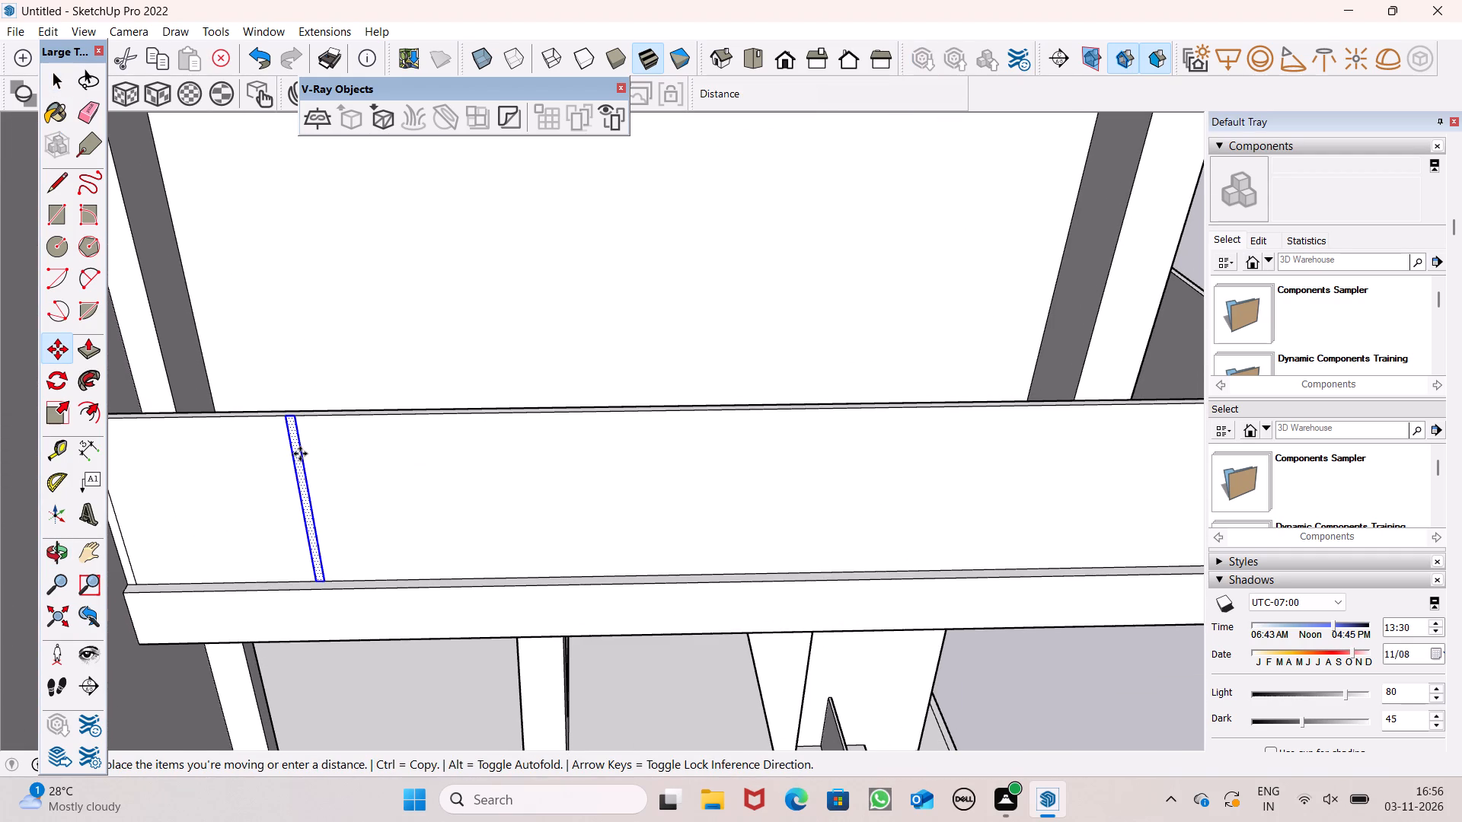
{"action": "left_click_drag", "start_coordinate": [300, 454], "coordinate": [366, 456]}
{"action": "scroll", "coordinate": [330, 434], "scroll_direction": "down", "scroll_amount": 4}
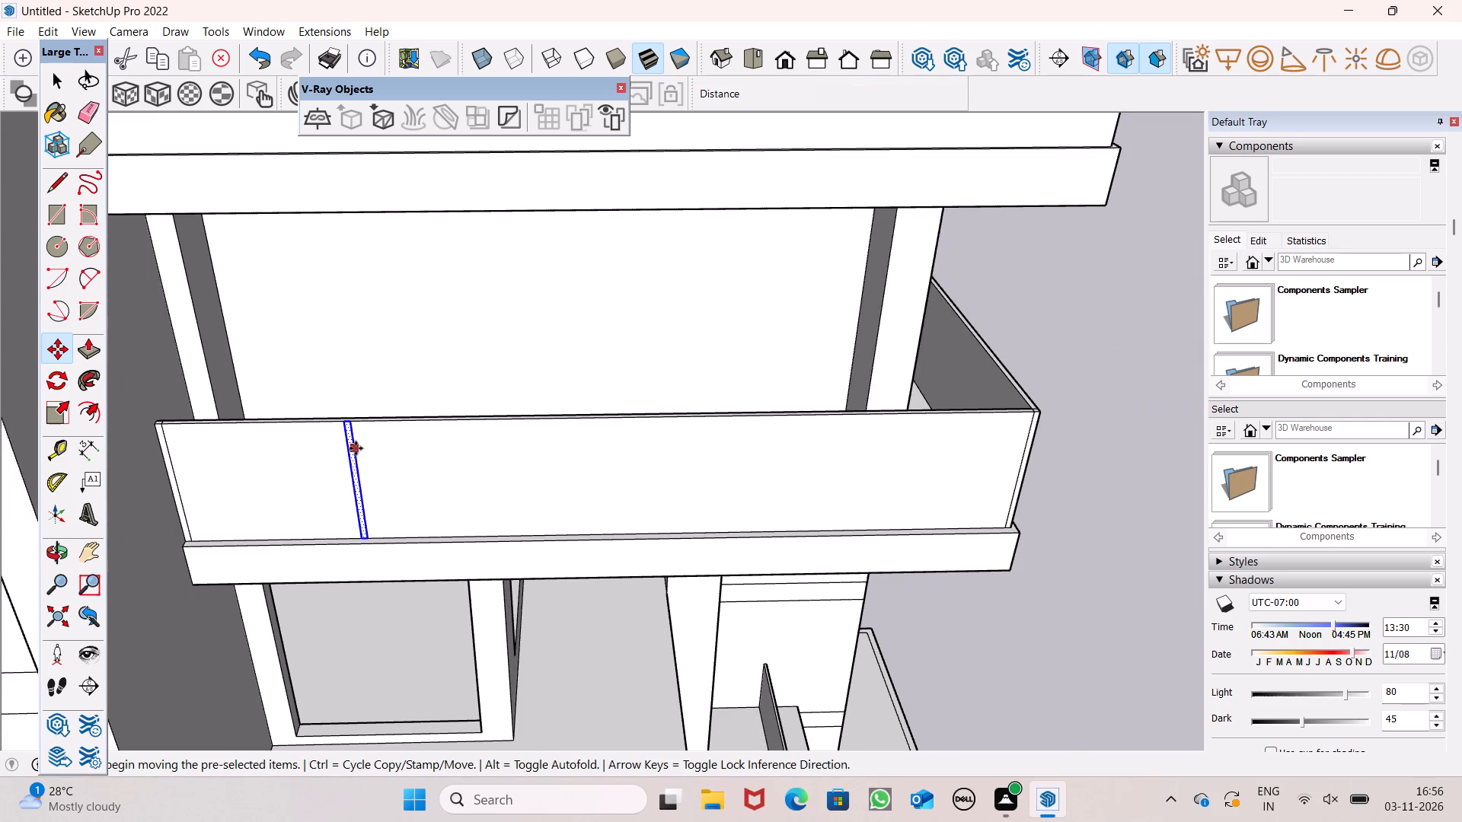
Copy the upright rectangle about 5' 1 1/2" along the front parapet toward the corner post.
{"action": "left_click_drag", "start_coordinate": [356, 448], "coordinate": [527, 455]}
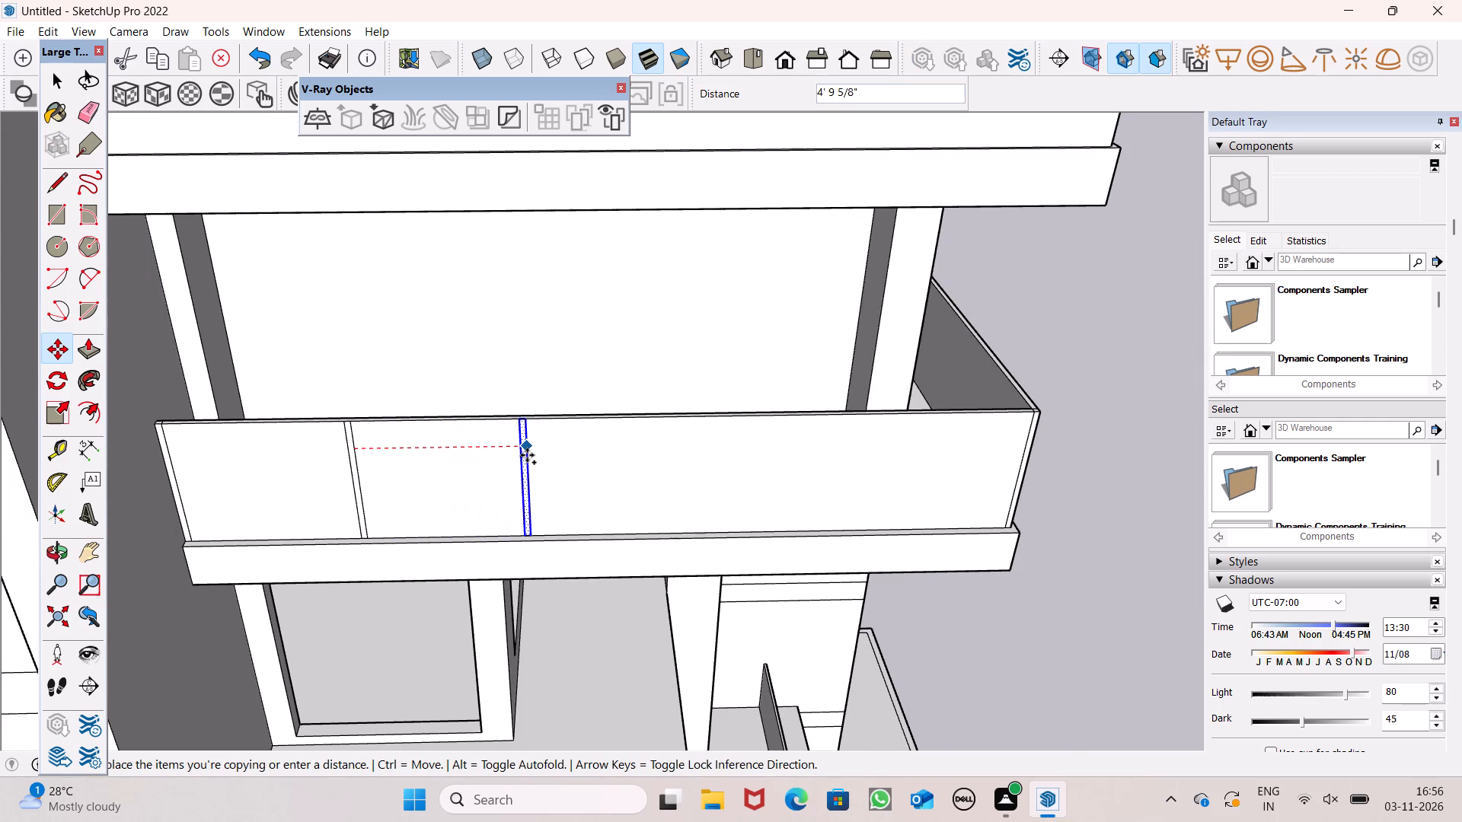
{"action": "left_click_drag", "start_coordinate": [527, 455], "coordinate": [538, 456]}
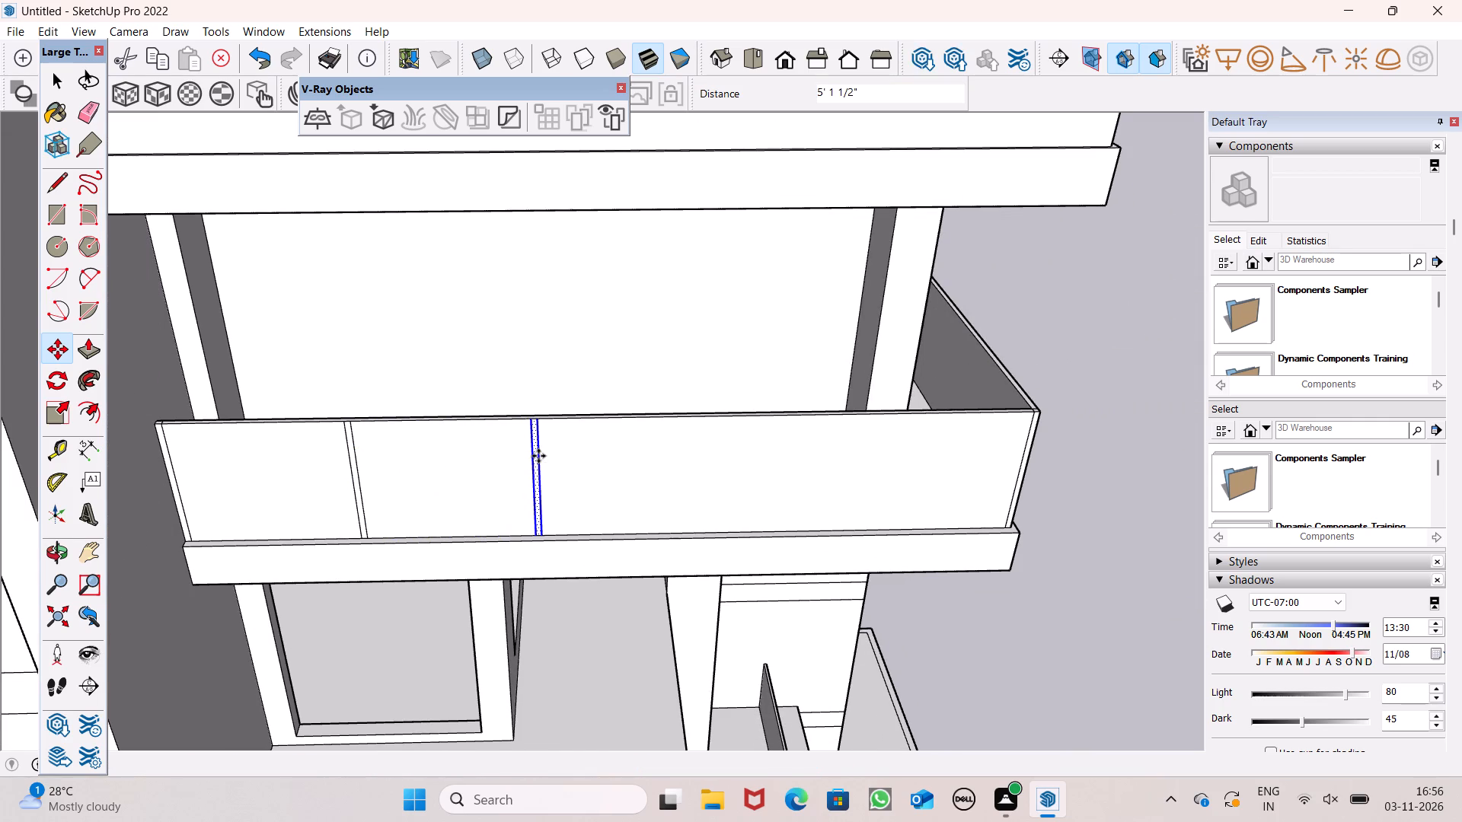
Copy the upright rectangle two more times along the front parapet toward the corner post, the last copy about 4' 6 9/16" further on.
{"action": "left_click_drag", "start_coordinate": [538, 455], "coordinate": [723, 461]}
{"action": "left_click_drag", "start_coordinate": [723, 464], "coordinate": [880, 465]}
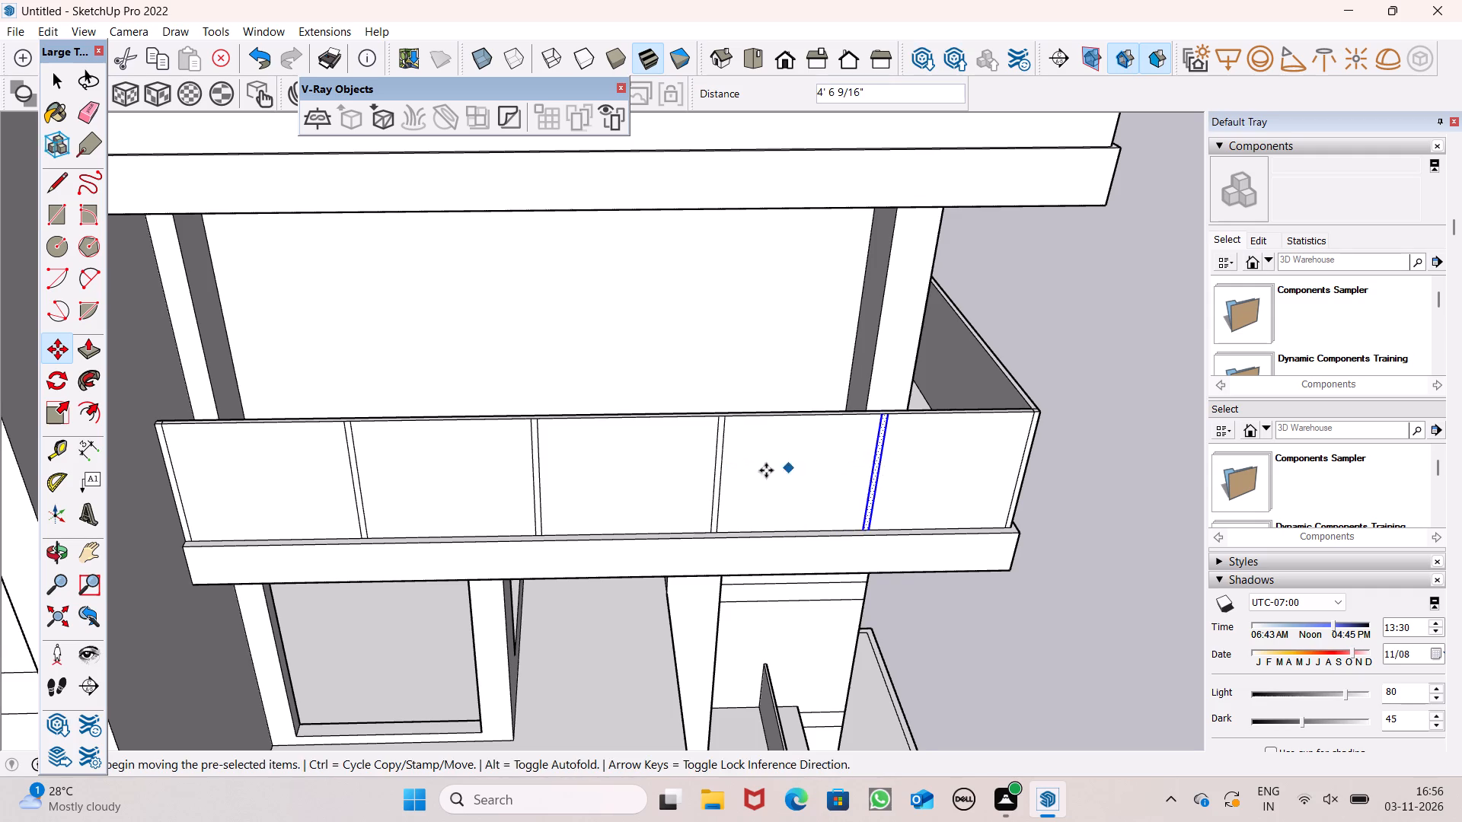
{"action": "scroll", "coordinate": [750, 466], "scroll_direction": "down", "scroll_amount": 5}
{"action": "key", "text": "space"}
{"action": "left_click", "coordinate": [985, 540]}
{"action": "scroll", "coordinate": [412, 458], "scroll_direction": "up", "scroll_amount": 2}
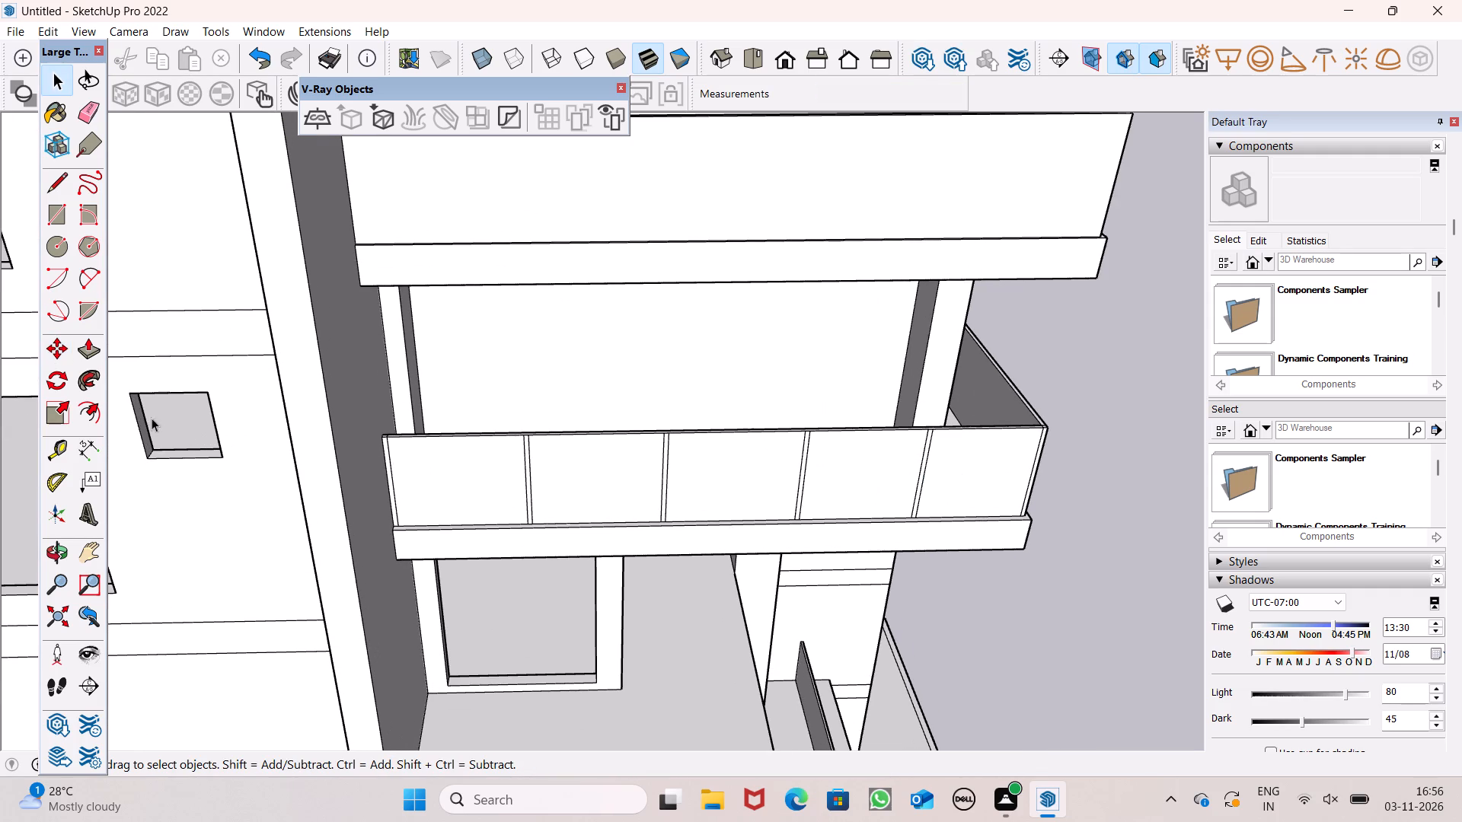
Push/Pull the upright strip farthest from the corner post 2" inward through the front parapet's thickness.
{"action": "left_click", "coordinate": [83, 349]}
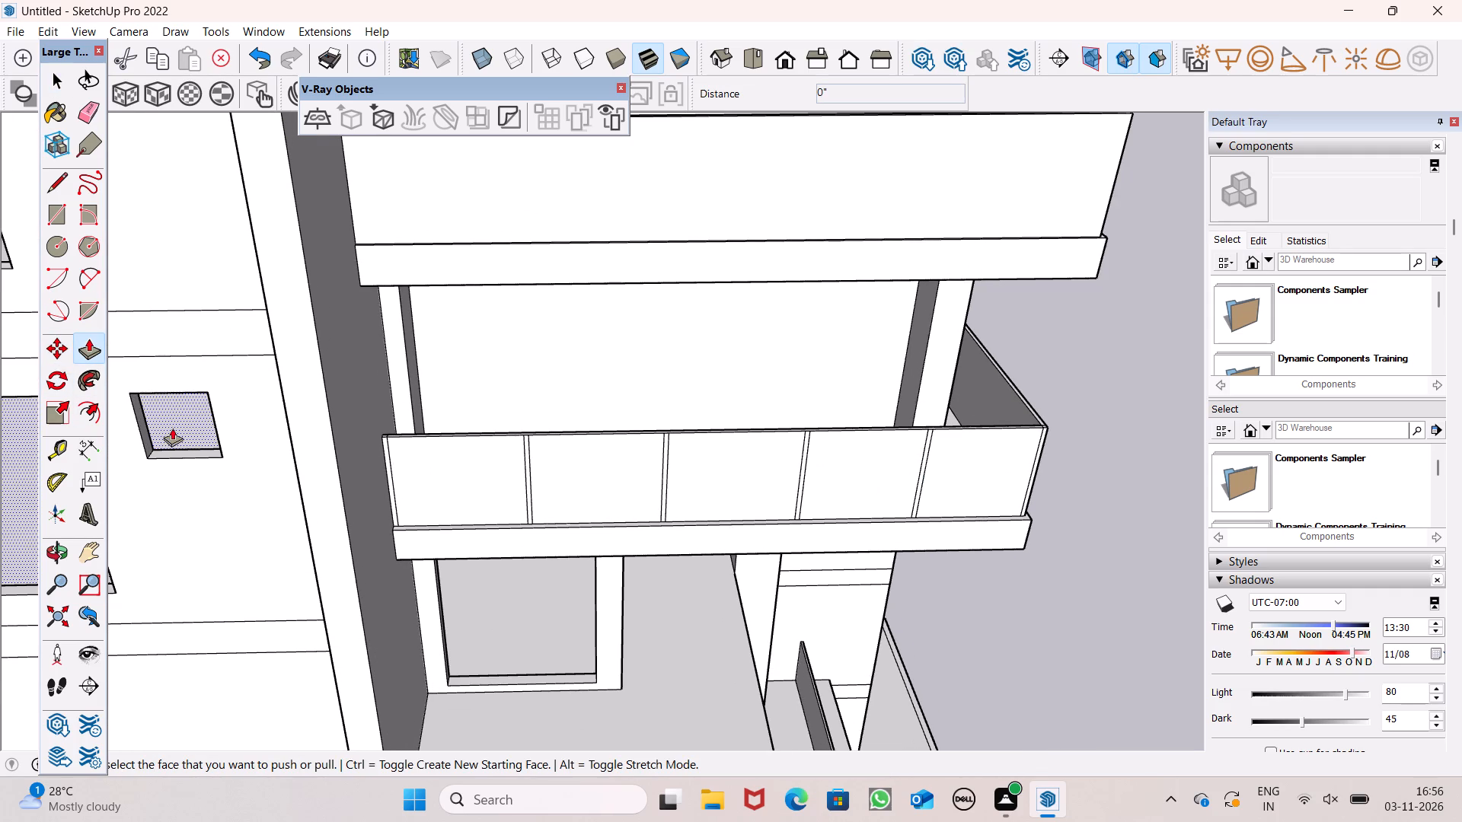
{"action": "scroll", "coordinate": [474, 418], "scroll_direction": "down", "scroll_amount": 2}
{"action": "middle_click_drag", "start_coordinate": [604, 486], "coordinate": [557, 588]}
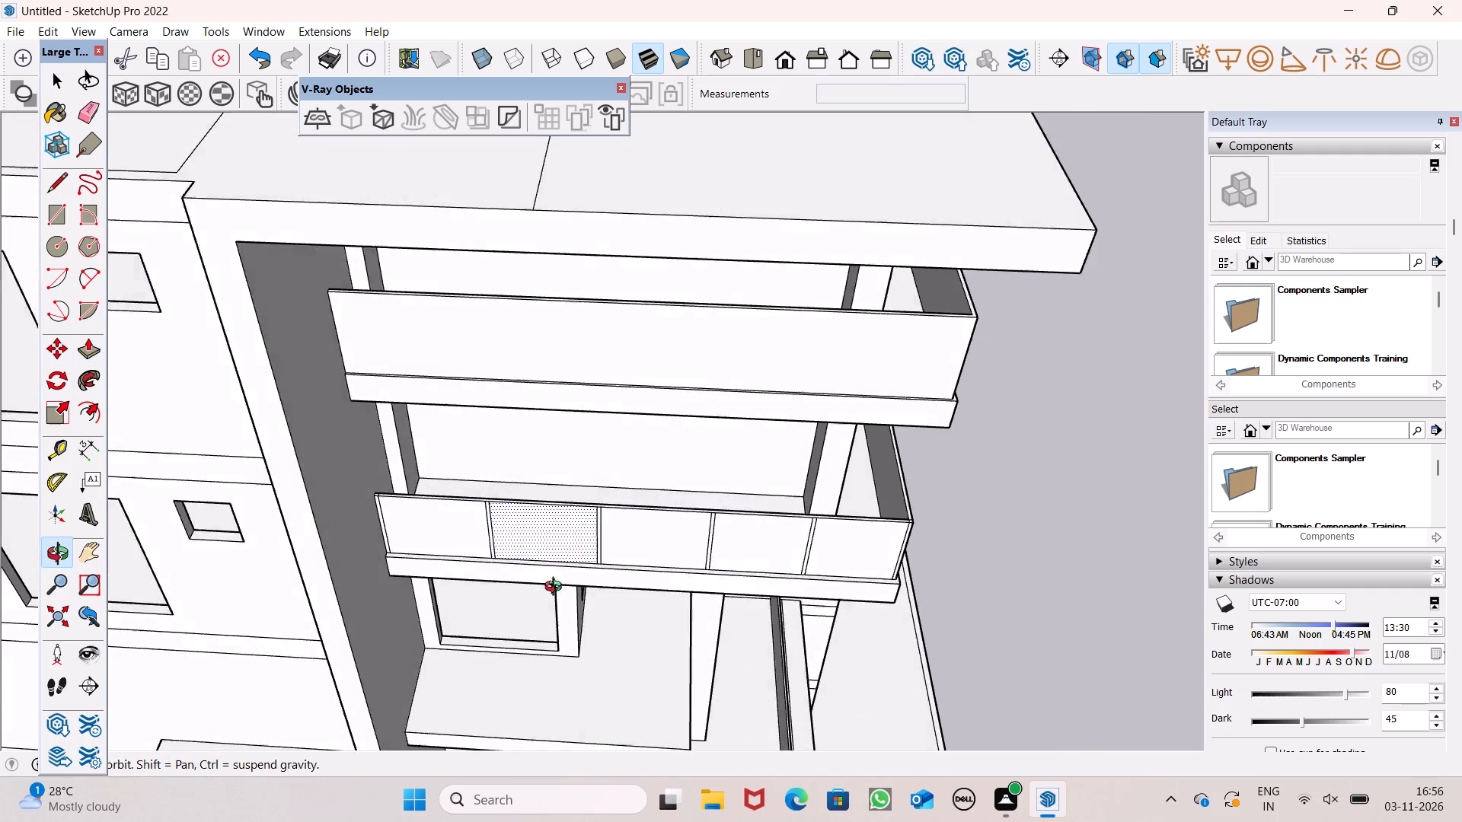
{"action": "middle_click_drag", "start_coordinate": [557, 588], "coordinate": [551, 601]}
{"action": "scroll", "coordinate": [519, 552], "scroll_direction": "up", "scroll_amount": 1}
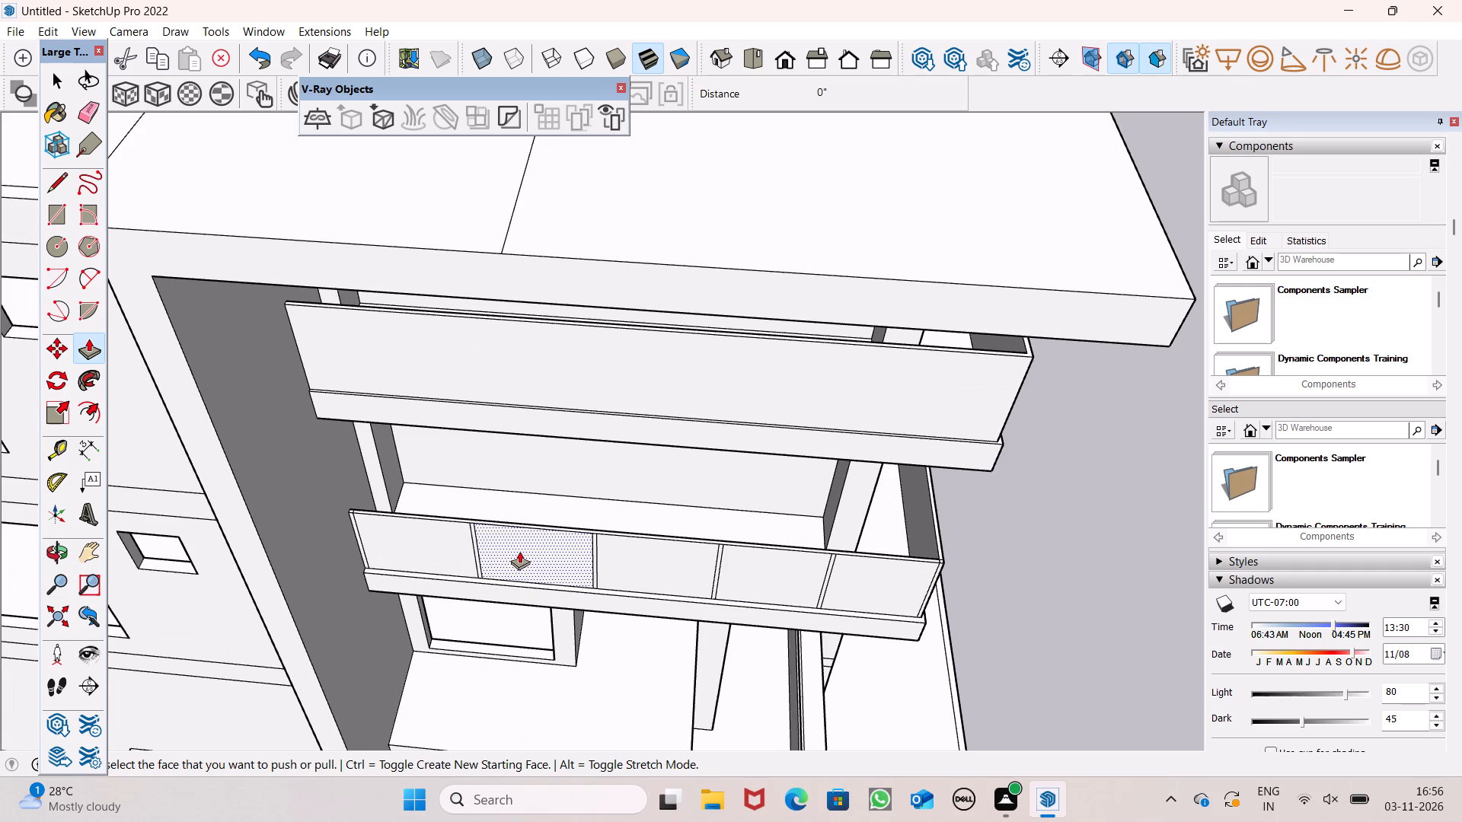
{"action": "scroll", "coordinate": [448, 546], "scroll_direction": "up", "scroll_amount": 6}
{"action": "scroll", "coordinate": [506, 490], "scroll_direction": "up", "scroll_amount": 2}
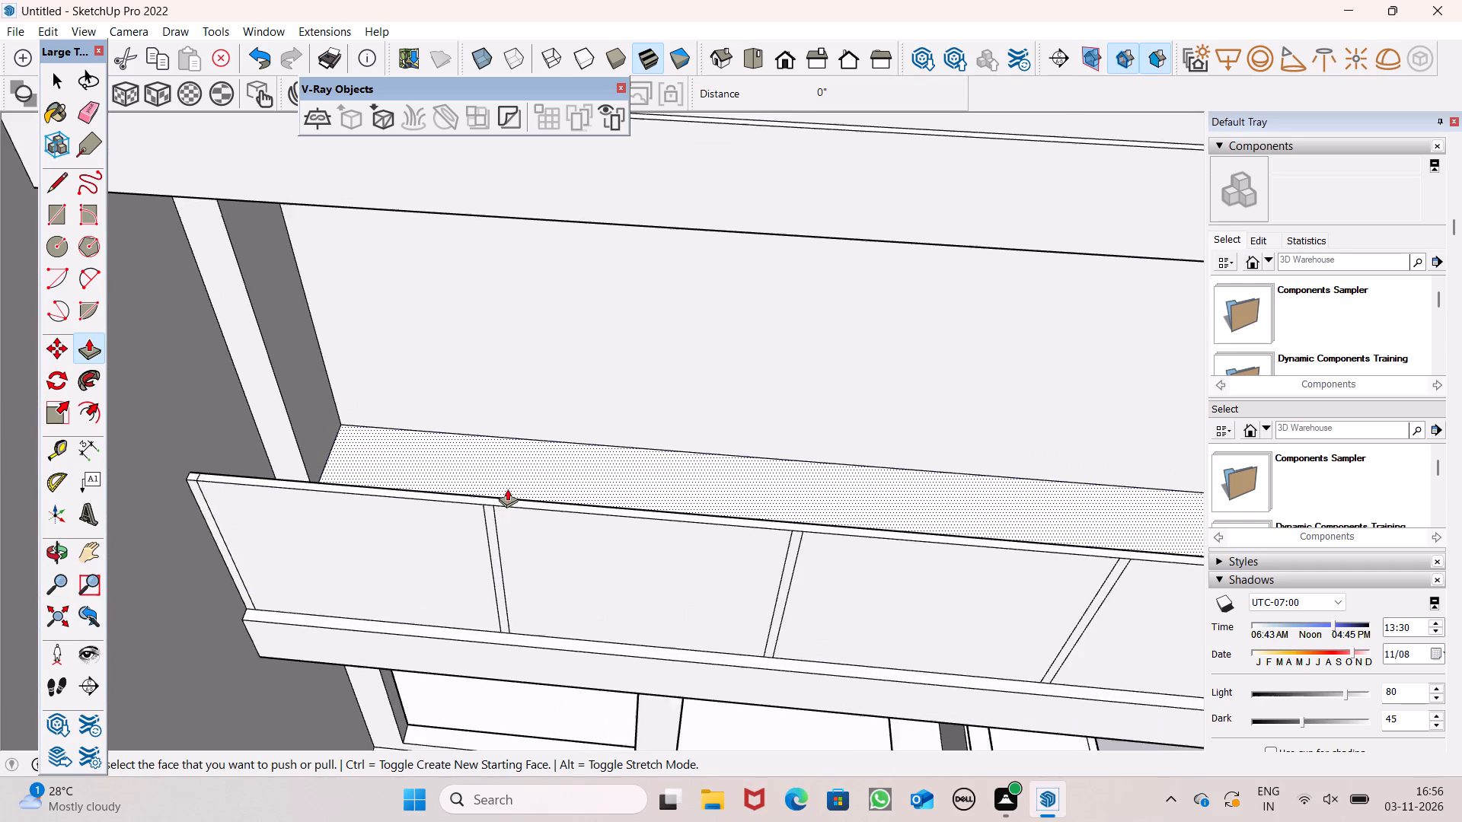
{"action": "scroll", "coordinate": [507, 489], "scroll_direction": "up", "scroll_amount": 4}
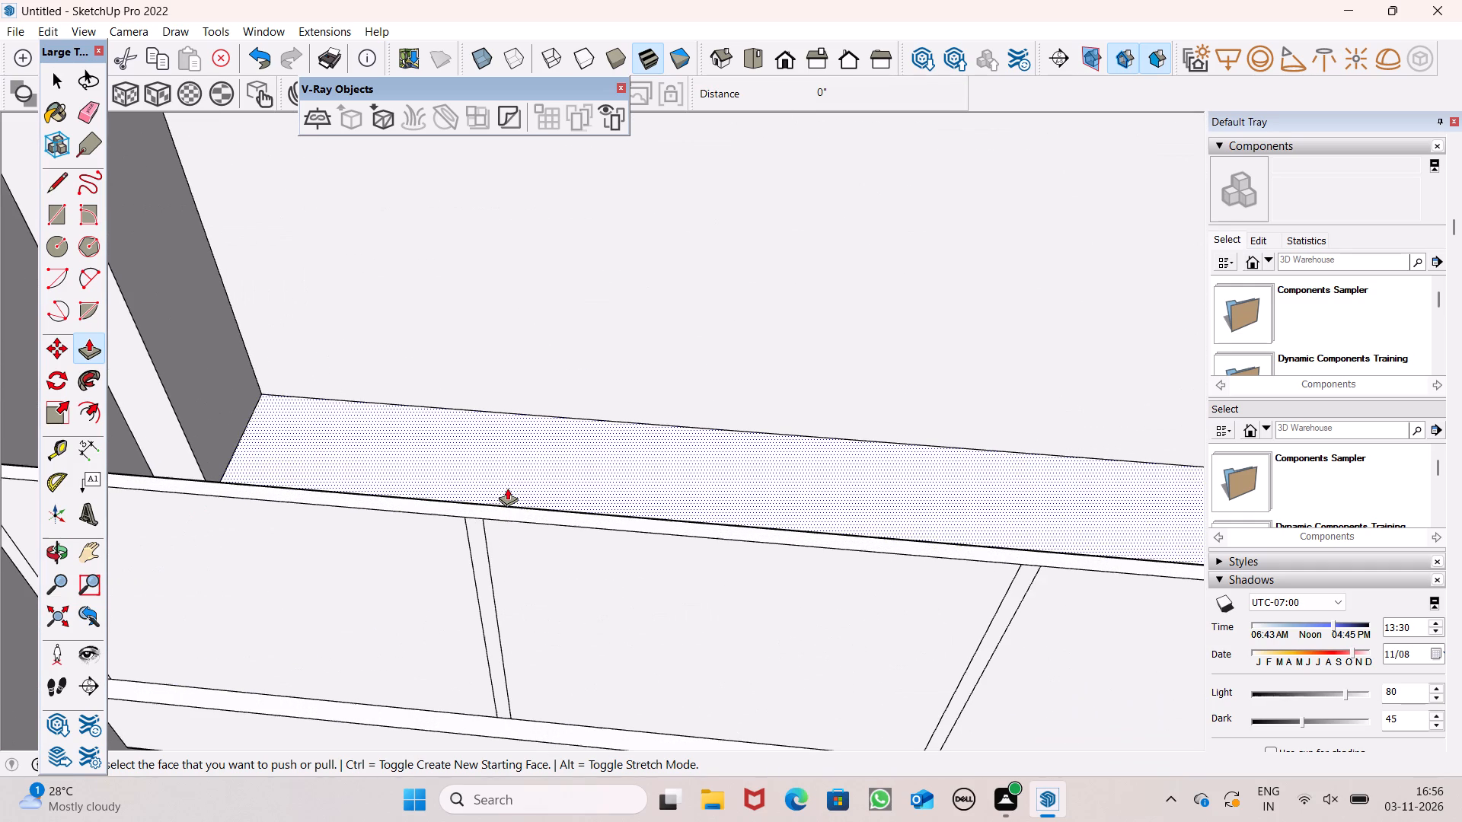
{"action": "scroll", "coordinate": [480, 534], "scroll_direction": "up", "scroll_amount": 14}
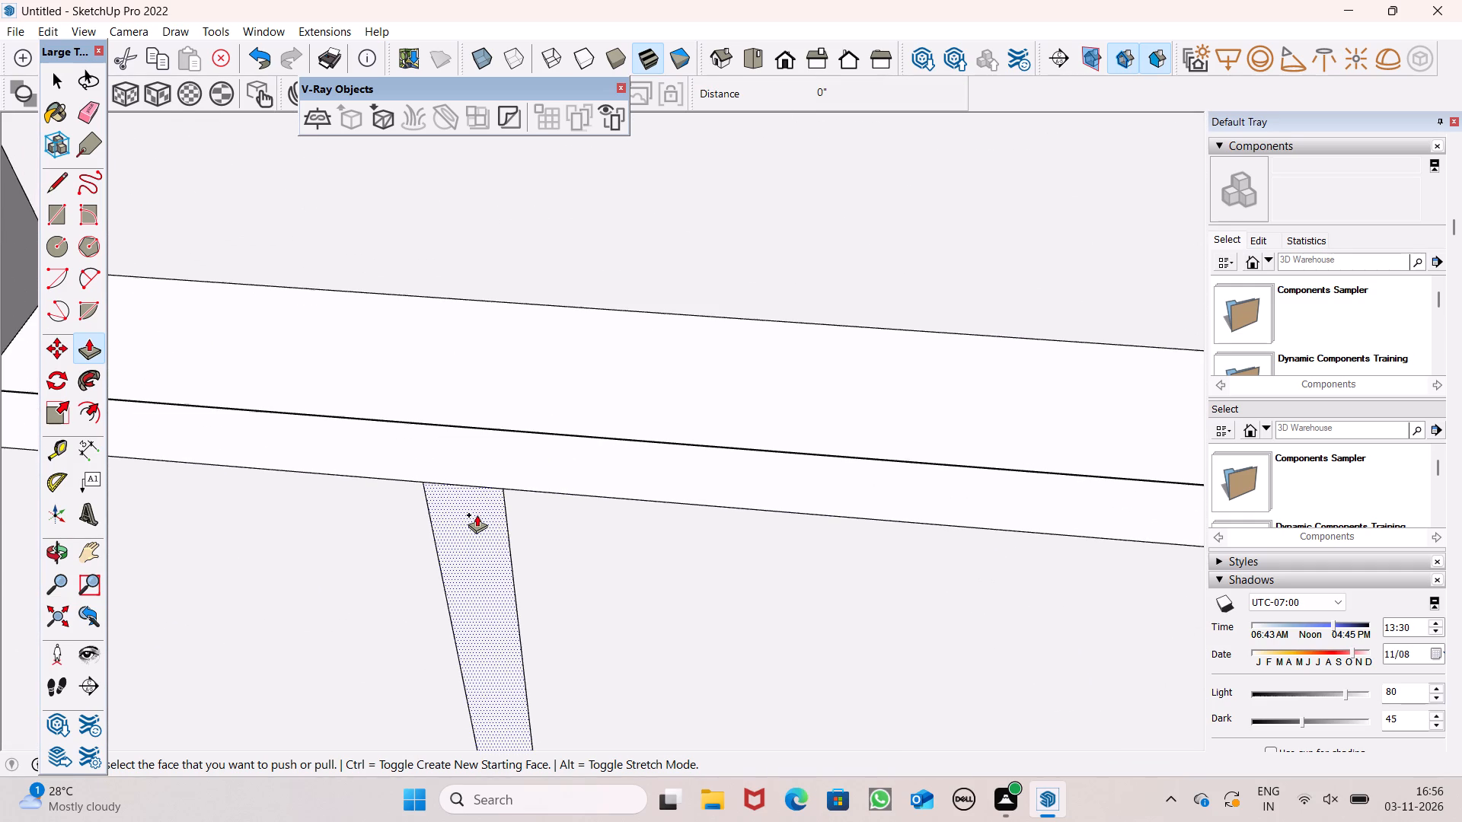
{"action": "left_click_drag", "start_coordinate": [477, 514], "coordinate": [501, 458]}
Push/Pull the two middle upright strips of the front parapet about 2" inward through its thickness.
{"action": "scroll", "coordinate": [415, 413], "scroll_direction": "down", "scroll_amount": 7}
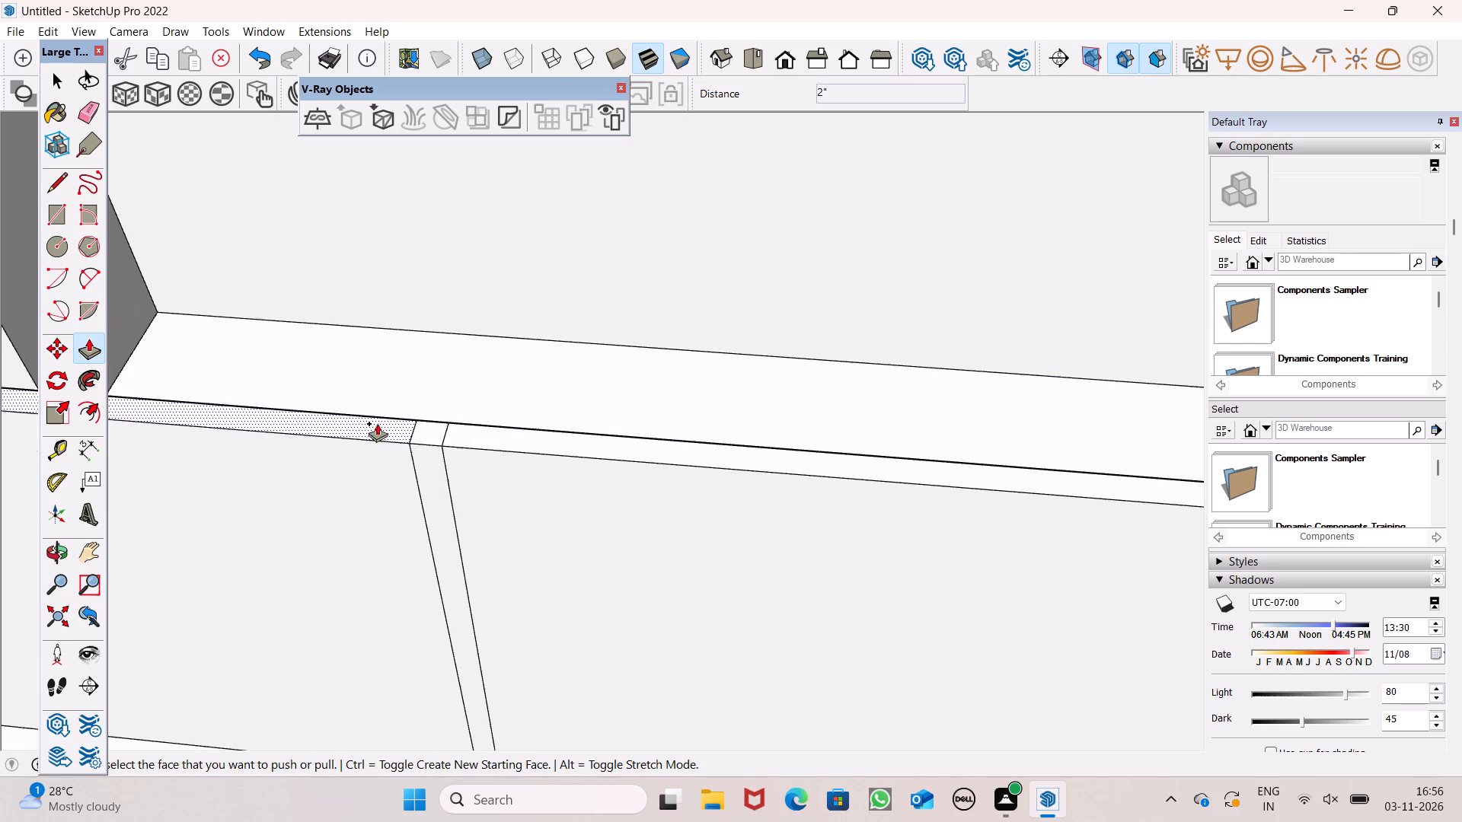
{"action": "scroll", "coordinate": [284, 422], "scroll_direction": "down", "scroll_amount": 7}
{"action": "scroll", "coordinate": [900, 462], "scroll_direction": "up", "scroll_amount": 8}
{"action": "scroll", "coordinate": [841, 500], "scroll_direction": "up", "scroll_amount": 7}
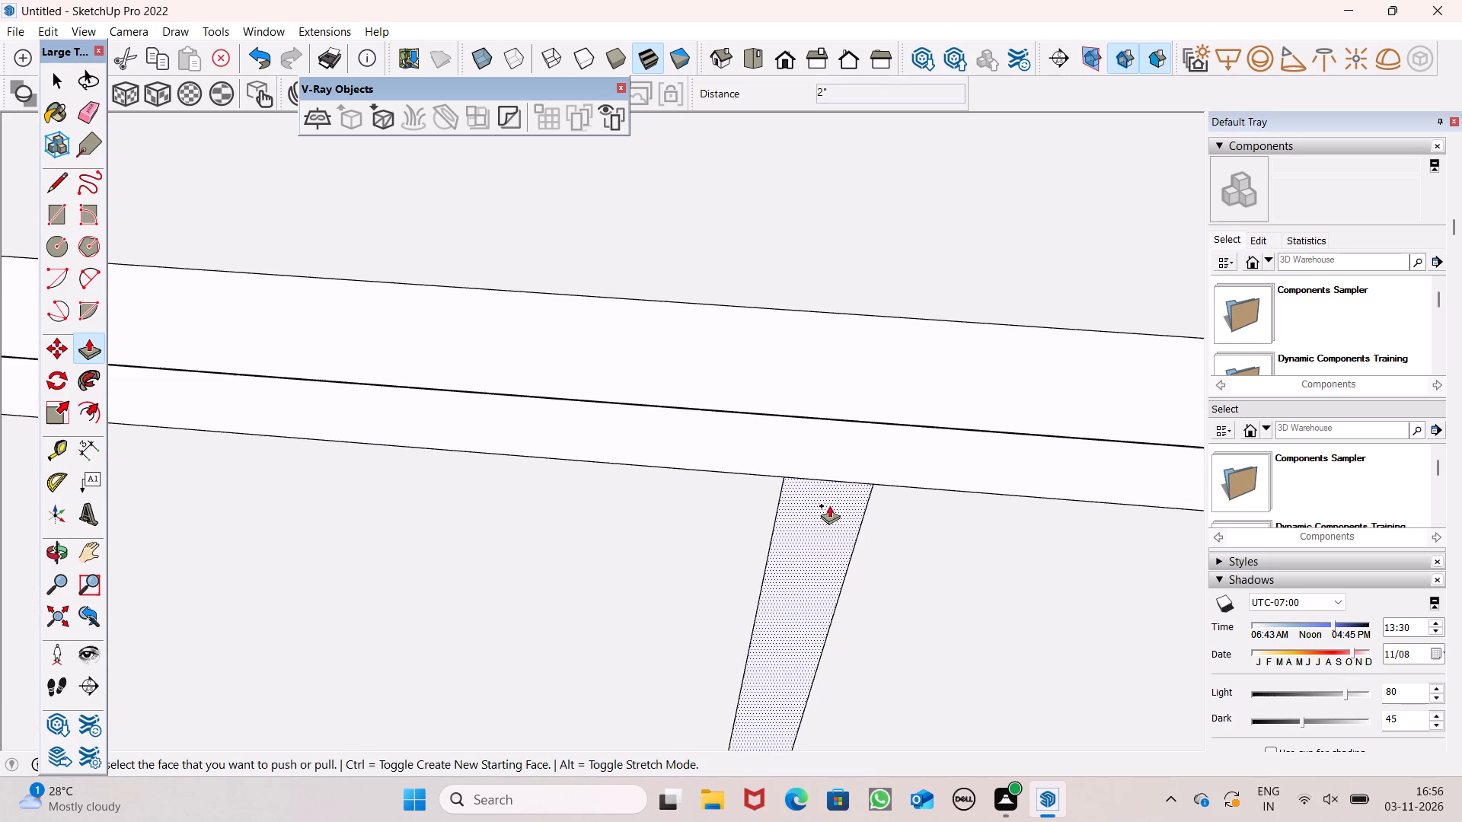
{"action": "left_click_drag", "start_coordinate": [828, 505], "coordinate": [823, 444]}
{"action": "scroll", "coordinate": [587, 446], "scroll_direction": "down", "scroll_amount": 7}
{"action": "scroll", "coordinate": [360, 425], "scroll_direction": "down", "scroll_amount": 6}
{"action": "scroll", "coordinate": [271, 407], "scroll_direction": "down", "scroll_amount": 7}
{"action": "scroll", "coordinate": [800, 448], "scroll_direction": "up", "scroll_amount": 7}
{"action": "scroll", "coordinate": [667, 440], "scroll_direction": "up", "scroll_amount": 9}
{"action": "left_click_drag", "start_coordinate": [666, 467], "coordinate": [672, 424]}
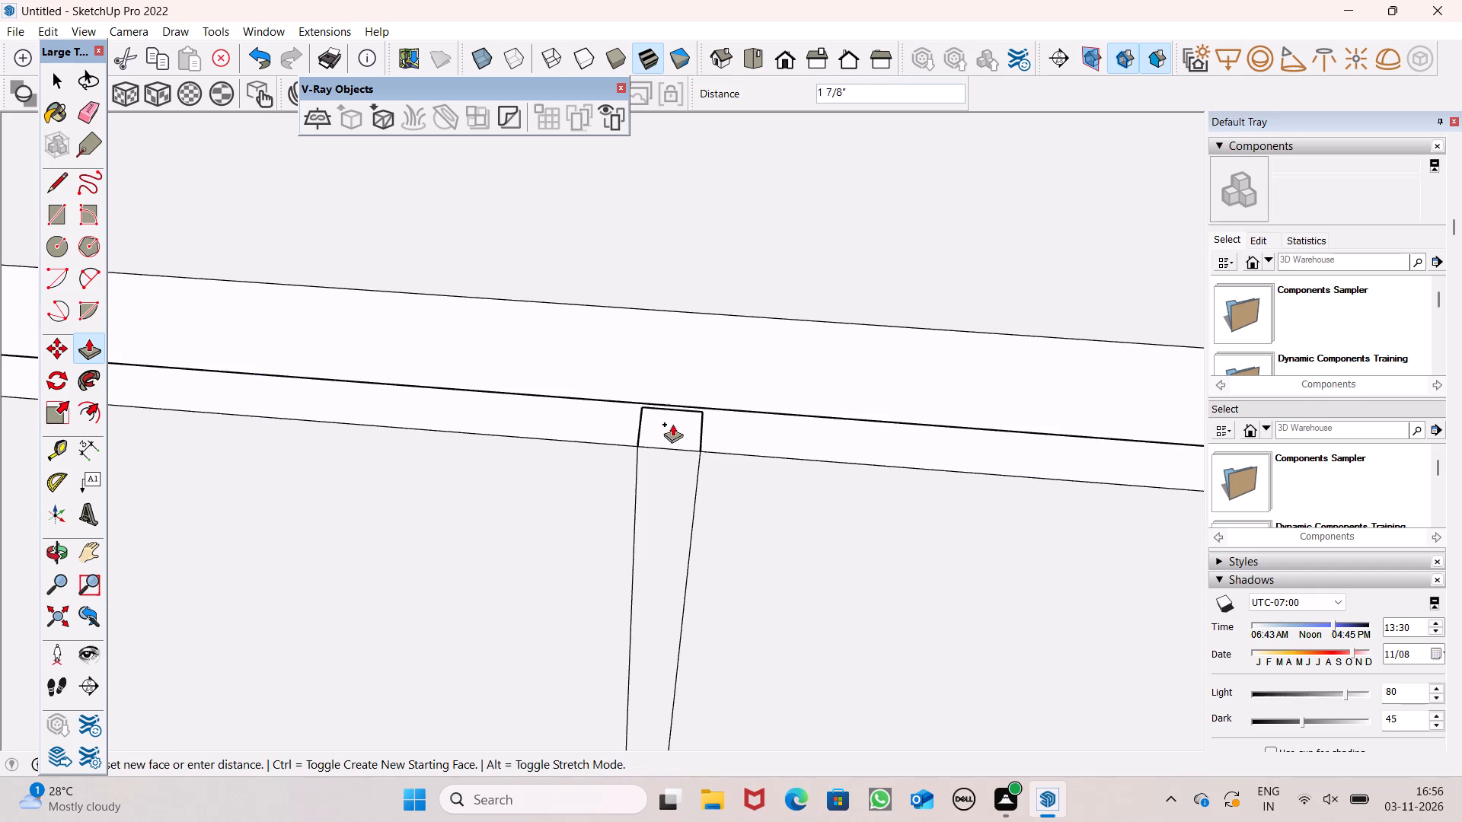
{"action": "left_click_drag", "start_coordinate": [672, 424], "coordinate": [679, 423]}
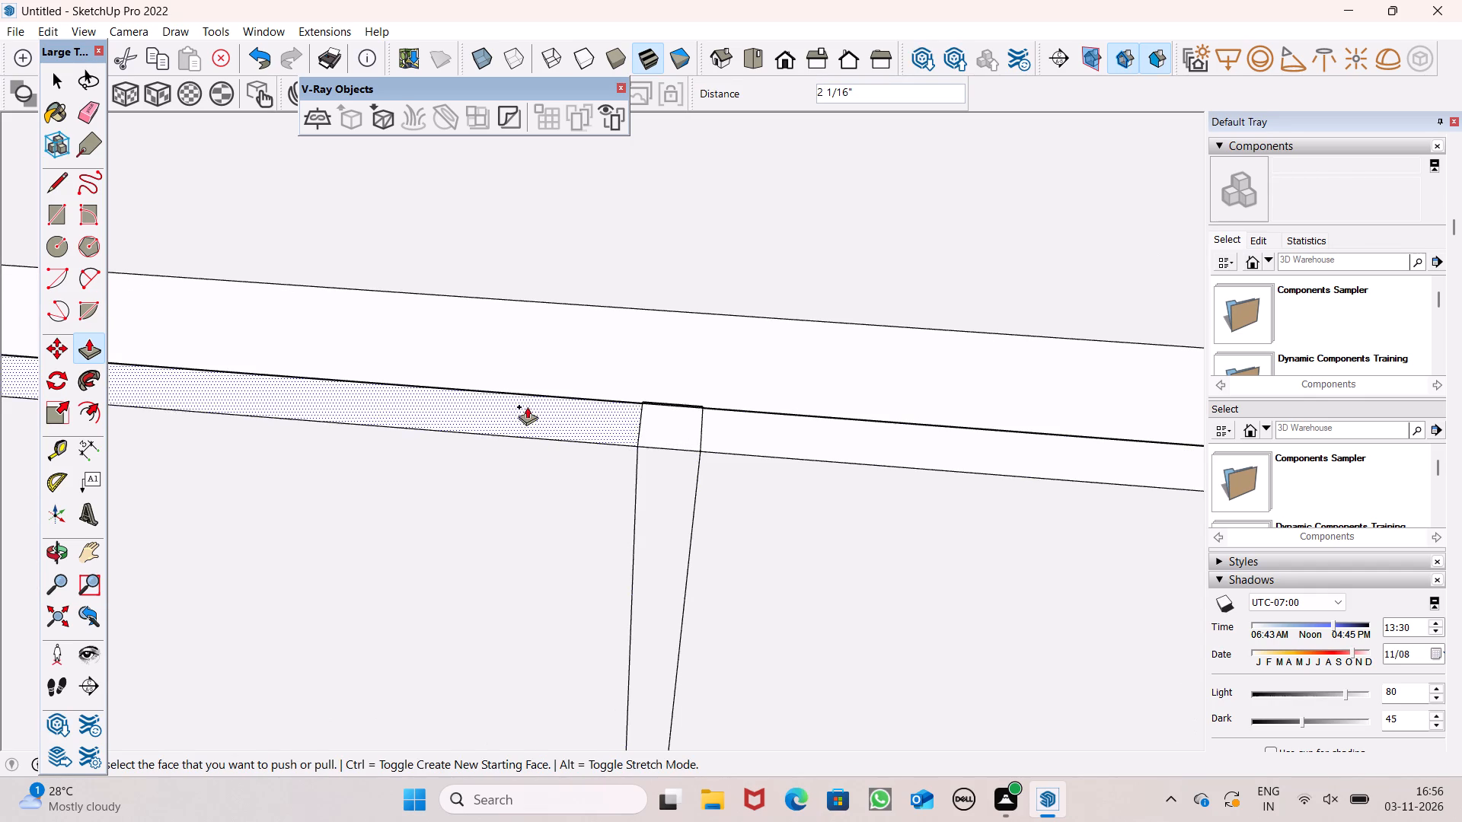
Push/Pull the upright strip nearest the corner post 2" inward through the front parapet's thickness.
{"action": "scroll", "coordinate": [500, 419], "scroll_direction": "down", "scroll_amount": 6}
{"action": "middle_click_drag", "start_coordinate": [568, 490], "coordinate": [504, 473]}
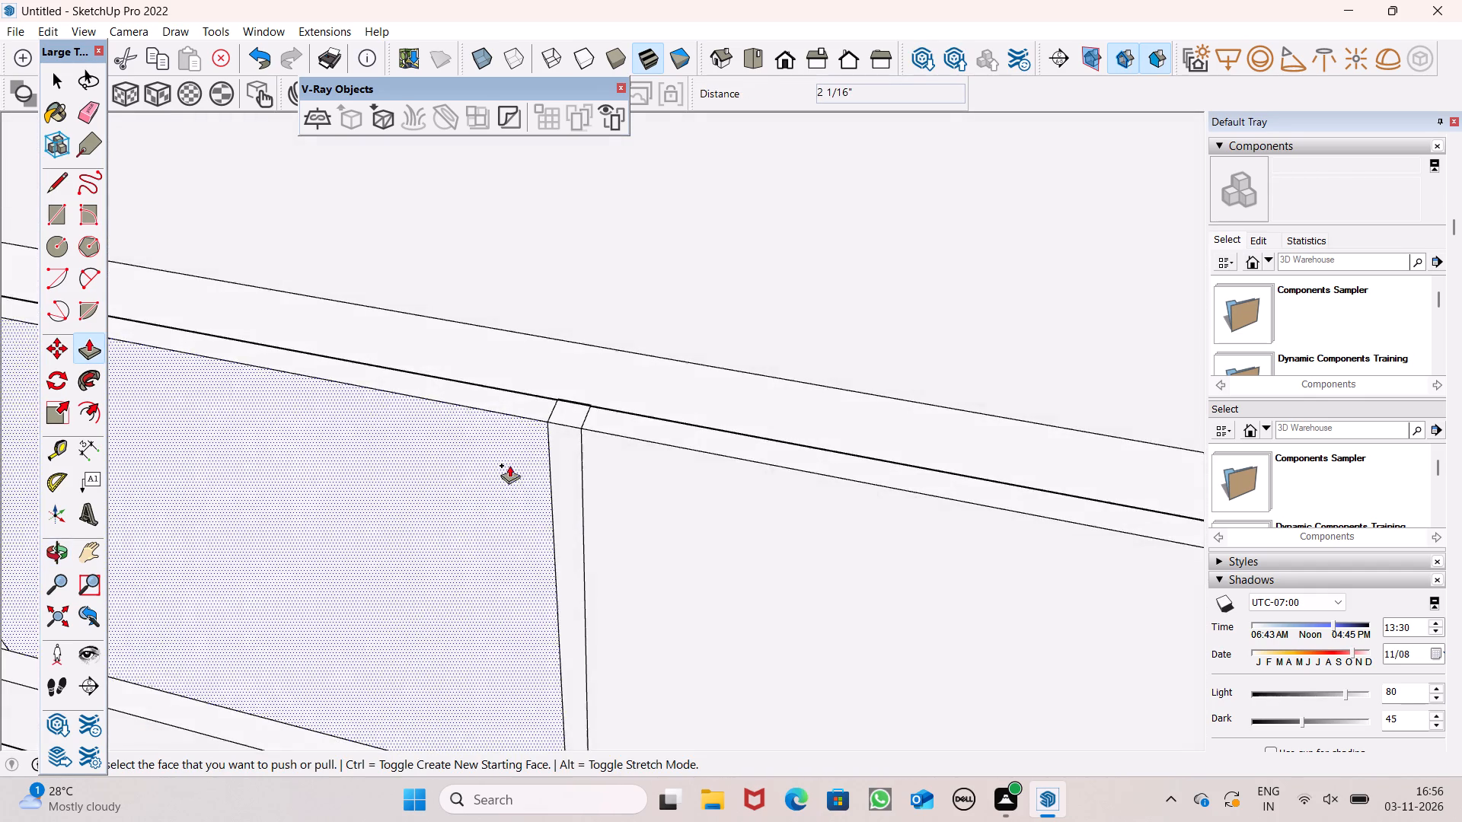
{"action": "scroll", "coordinate": [487, 402], "scroll_direction": "down", "scroll_amount": 6}
{"action": "scroll", "coordinate": [408, 400], "scroll_direction": "down", "scroll_amount": 5}
{"action": "middle_click_drag", "start_coordinate": [522, 460], "coordinate": [544, 493]}
{"action": "scroll", "coordinate": [460, 452], "scroll_direction": "down", "scroll_amount": 1}
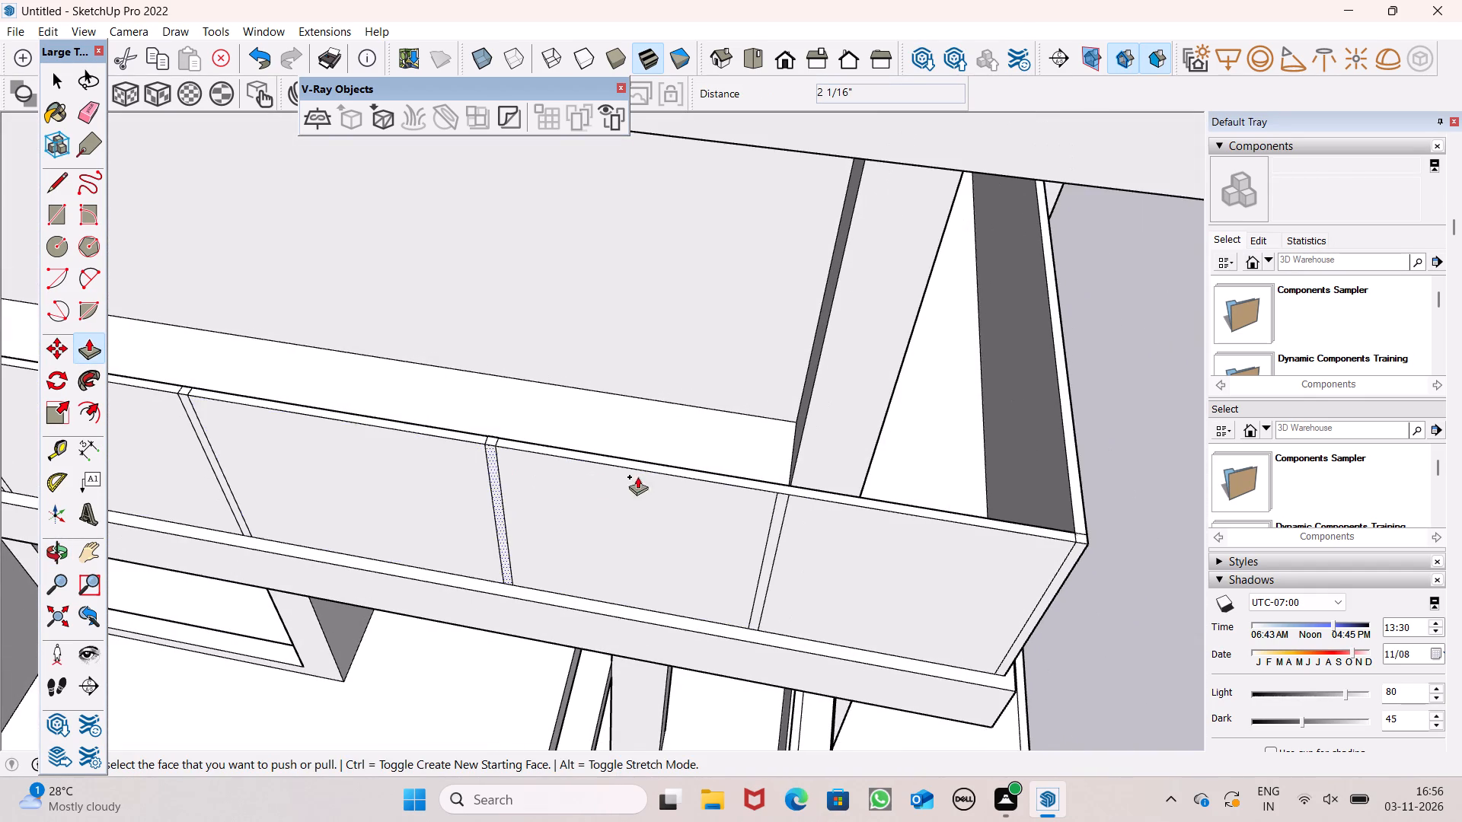
{"action": "scroll", "coordinate": [713, 473], "scroll_direction": "up", "scroll_amount": 8}
{"action": "scroll", "coordinate": [848, 521], "scroll_direction": "up", "scroll_amount": 10}
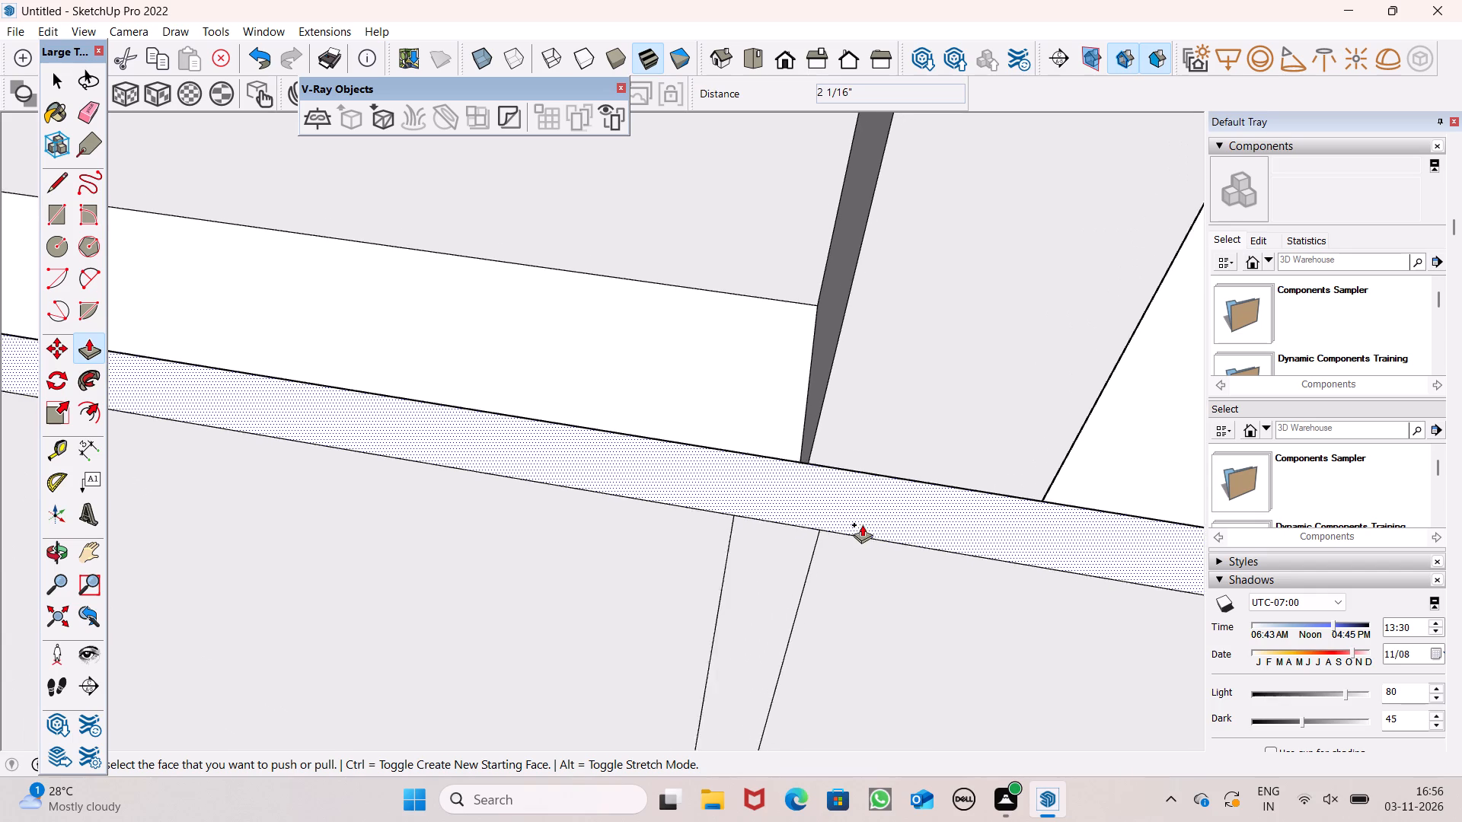
{"action": "scroll", "coordinate": [862, 524], "scroll_direction": "up", "scroll_amount": 4}
{"action": "left_click_drag", "start_coordinate": [758, 541], "coordinate": [787, 453]}
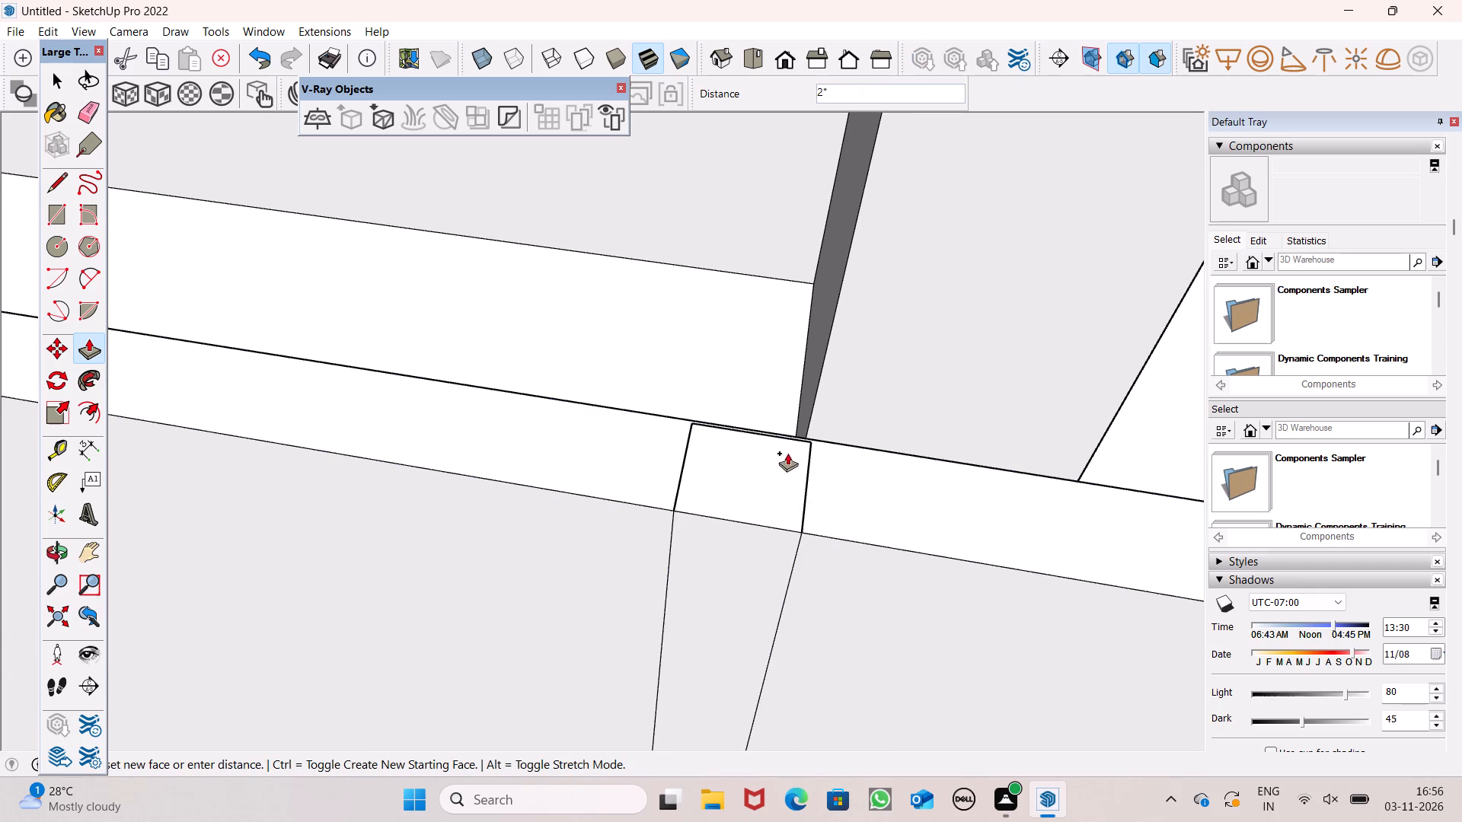
{"action": "left_click_drag", "start_coordinate": [787, 453], "coordinate": [788, 453]}
{"action": "scroll", "coordinate": [630, 448], "scroll_direction": "down", "scroll_amount": 7}
{"action": "key", "text": "space"}
Draw an upright rectangle about 1 1/2" by 4' on the side parapet's outer face, from its top edge to the slab.
{"action": "scroll", "coordinate": [641, 360], "scroll_direction": "down", "scroll_amount": 14}
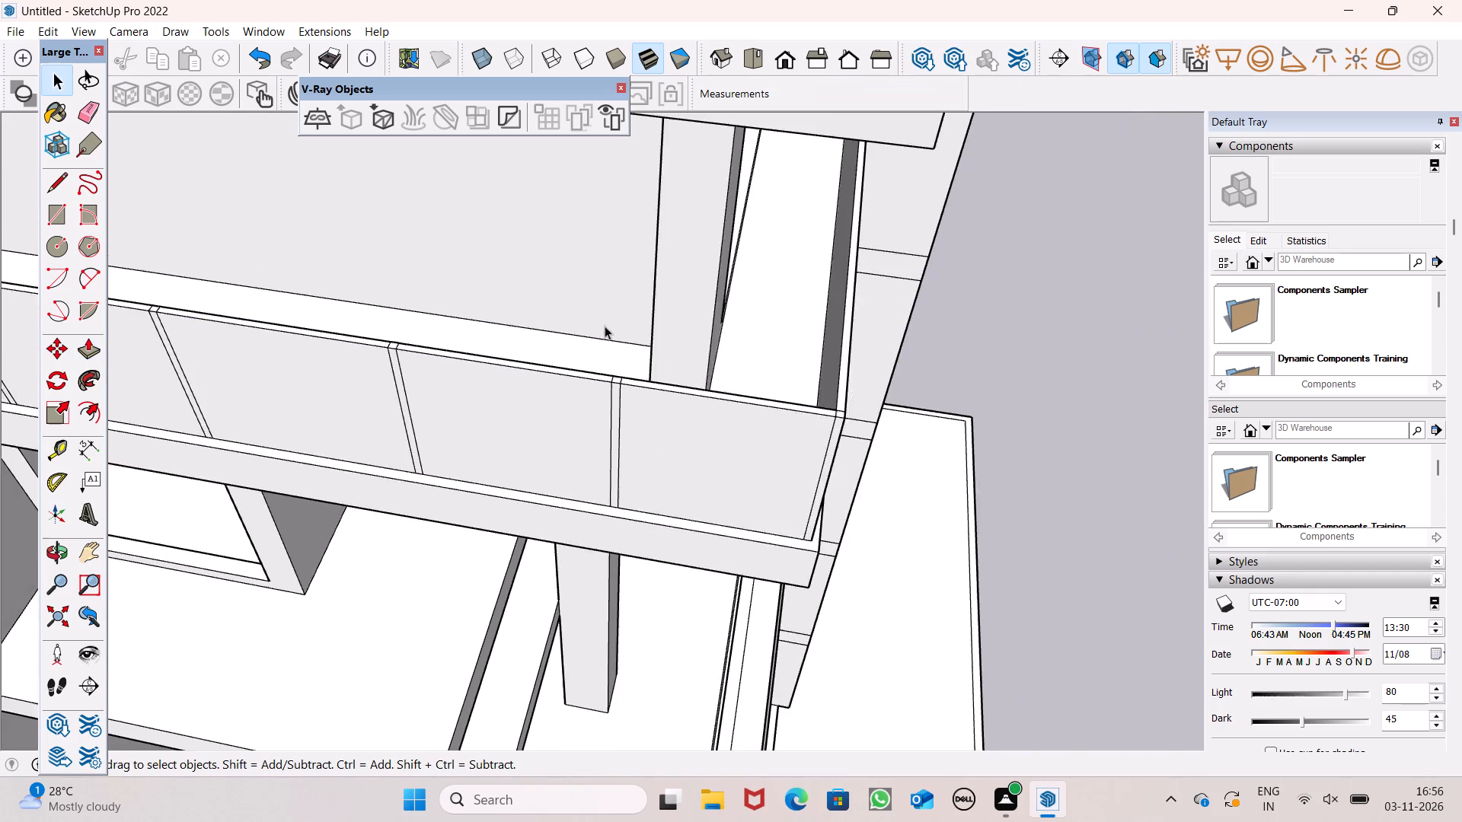
{"action": "scroll", "coordinate": [605, 326], "scroll_direction": "down", "scroll_amount": 5}
{"action": "middle_click_drag", "start_coordinate": [771, 412], "coordinate": [480, 320]}
{"action": "scroll", "coordinate": [697, 457], "scroll_direction": "down", "scroll_amount": 6}
{"action": "middle_click_drag", "start_coordinate": [661, 425], "coordinate": [601, 382]}
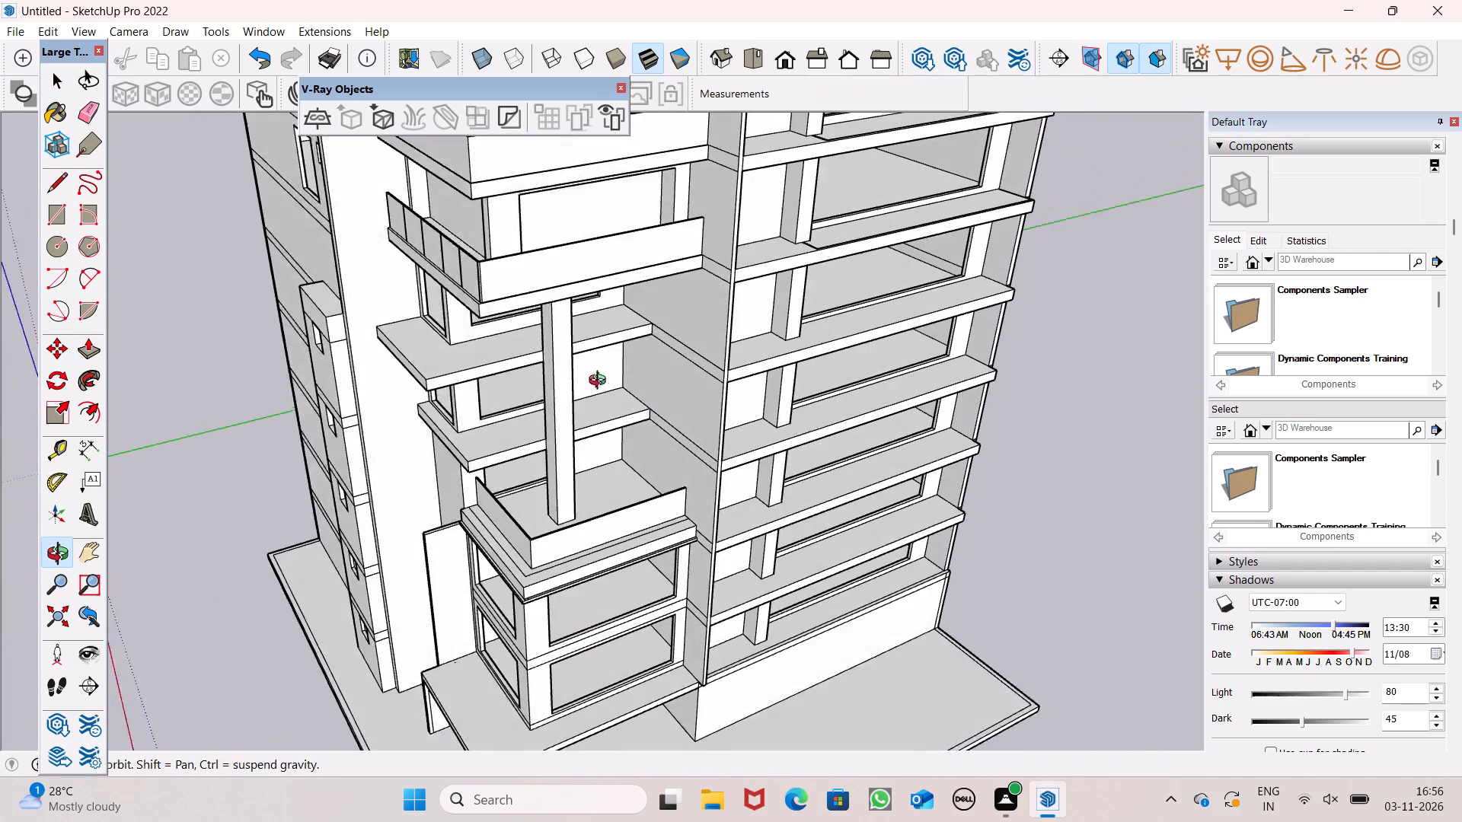
{"action": "middle_click_drag", "start_coordinate": [601, 382], "coordinate": [560, 373]}
{"action": "scroll", "coordinate": [474, 75], "scroll_direction": "up", "scroll_amount": 6}
{"action": "scroll", "coordinate": [423, 205], "scroll_direction": "up", "scroll_amount": 10}
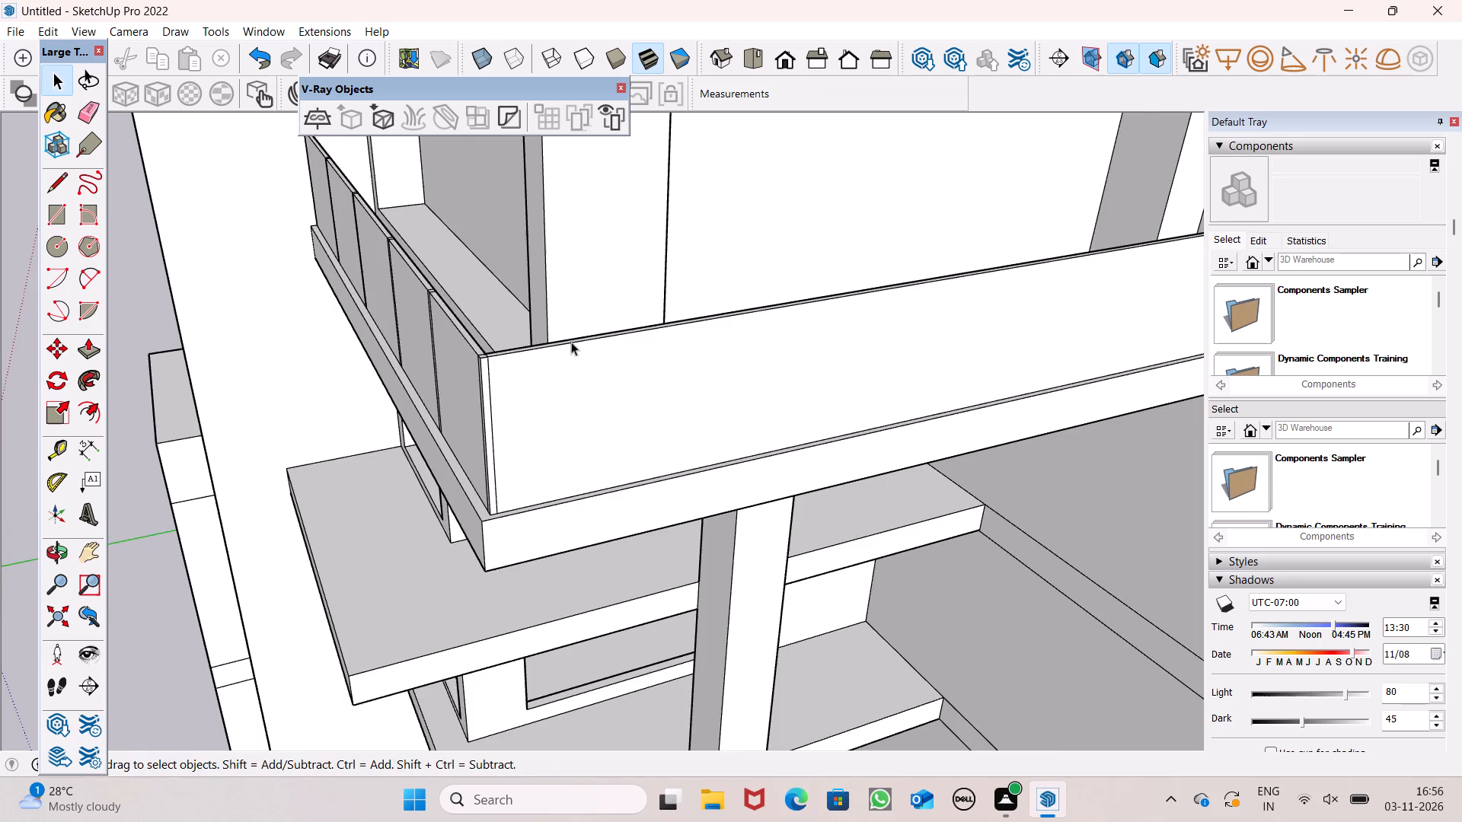
{"action": "middle_click_drag", "start_coordinate": [570, 346], "coordinate": [417, 287]}
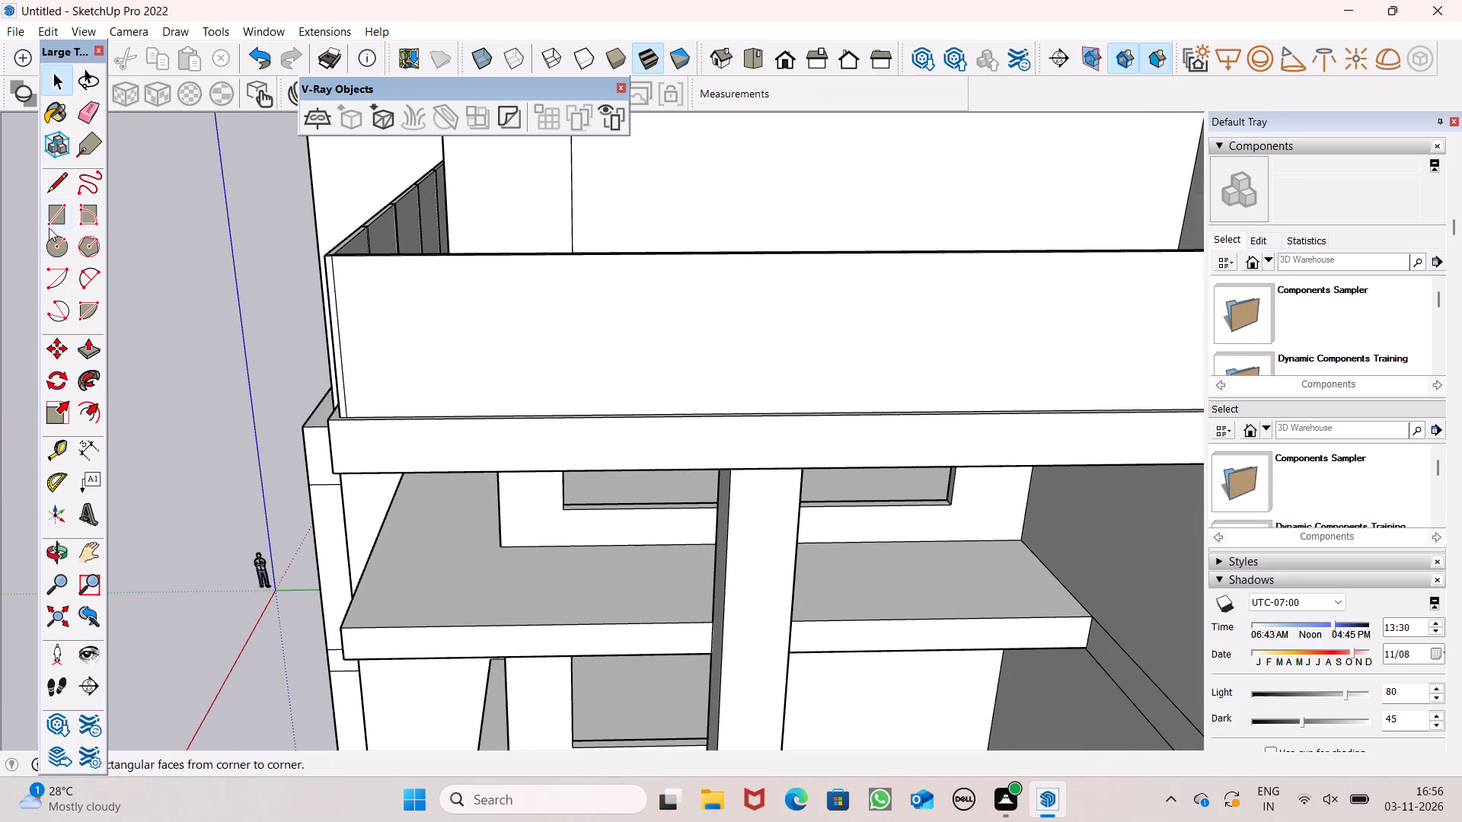
{"action": "left_click", "coordinate": [62, 212]}
{"action": "scroll", "coordinate": [635, 311], "scroll_direction": "up", "scroll_amount": 5}
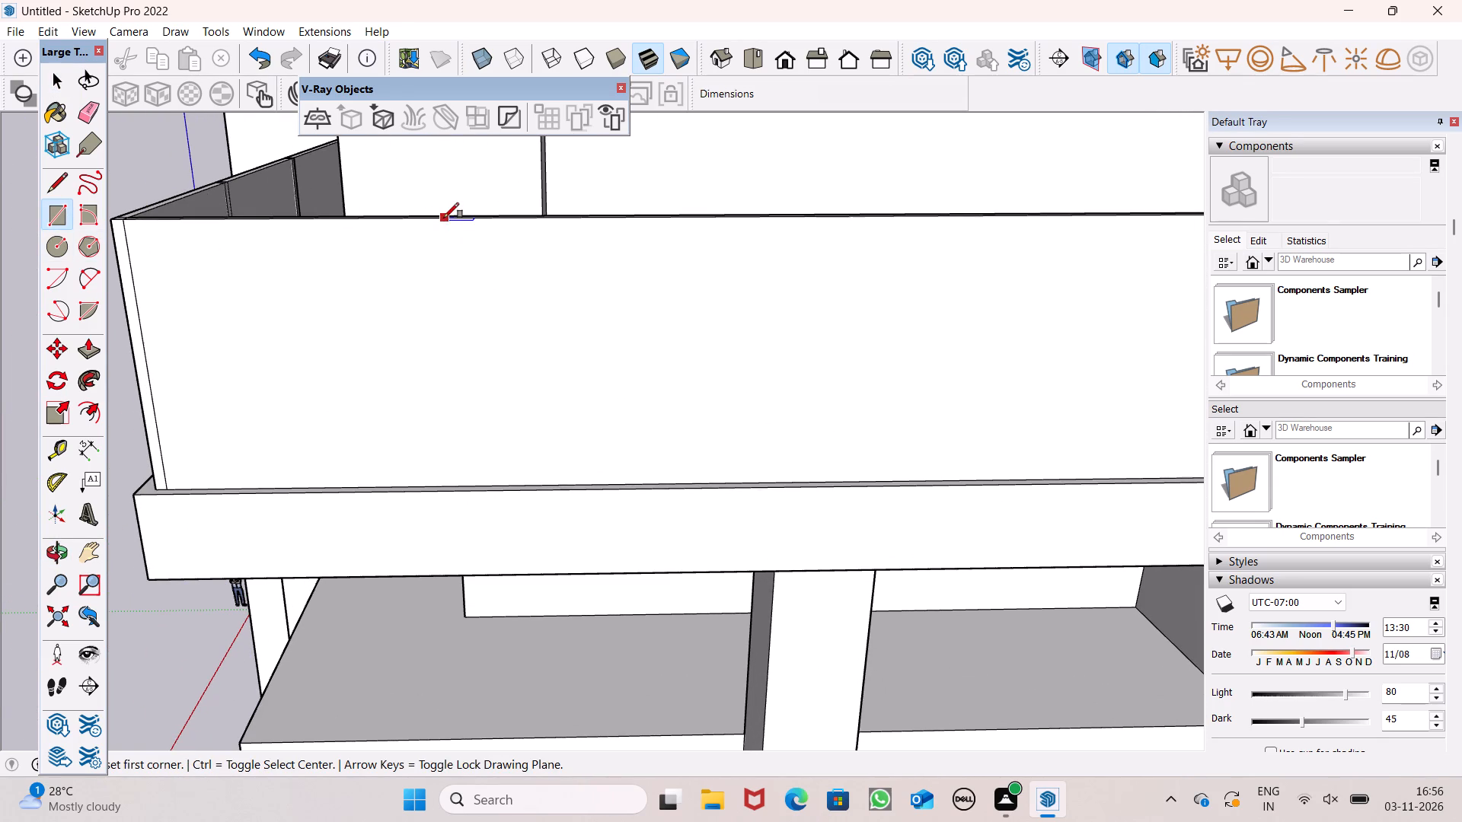
{"action": "left_click_drag", "start_coordinate": [444, 220], "coordinate": [444, 228]}
{"action": "middle_click_drag", "start_coordinate": [457, 429], "coordinate": [454, 444]}
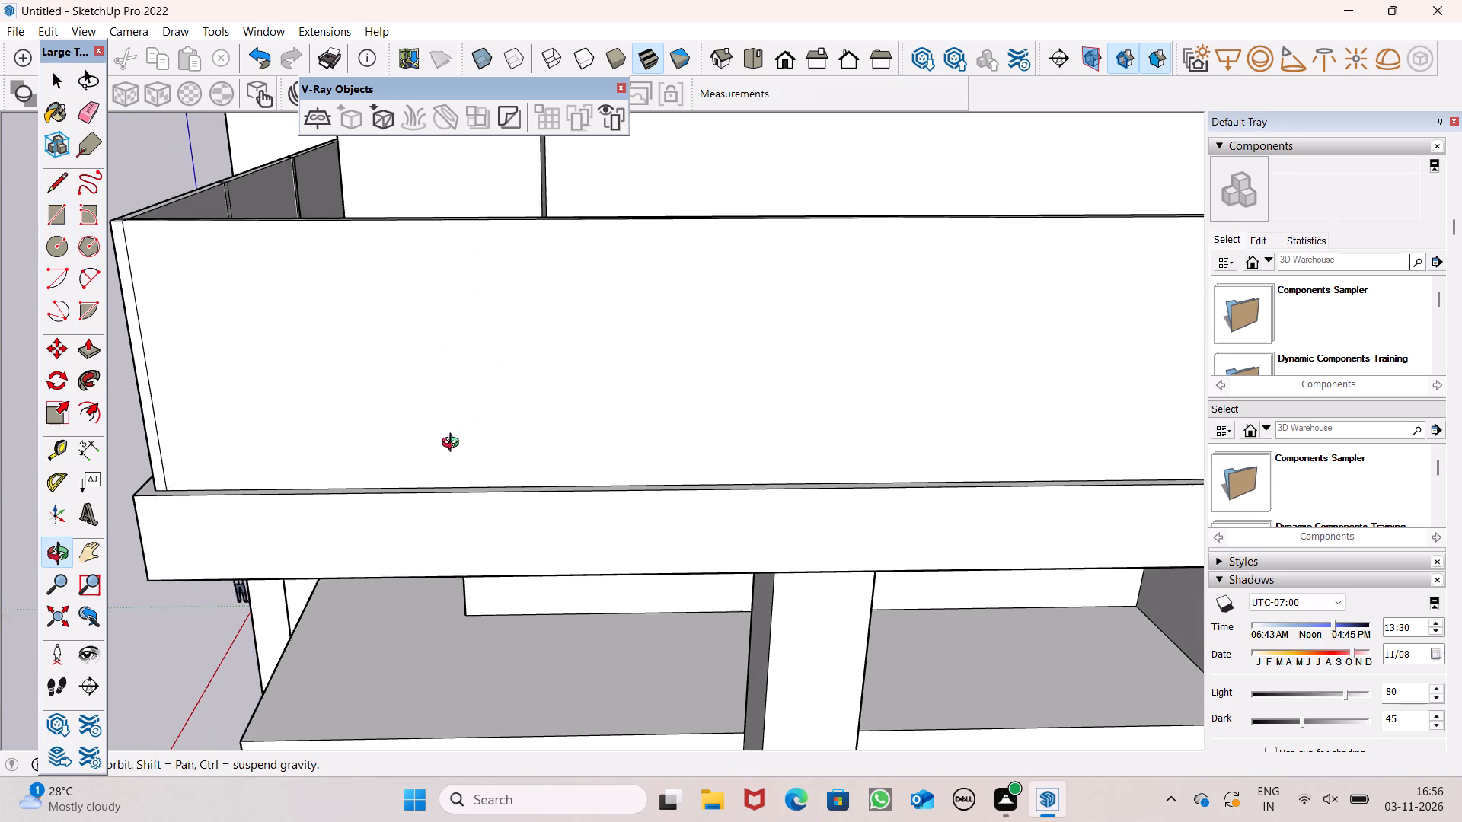
{"action": "middle_click_drag", "start_coordinate": [454, 444], "coordinate": [443, 478]}
{"action": "scroll", "coordinate": [445, 514], "scroll_direction": "up", "scroll_amount": 5}
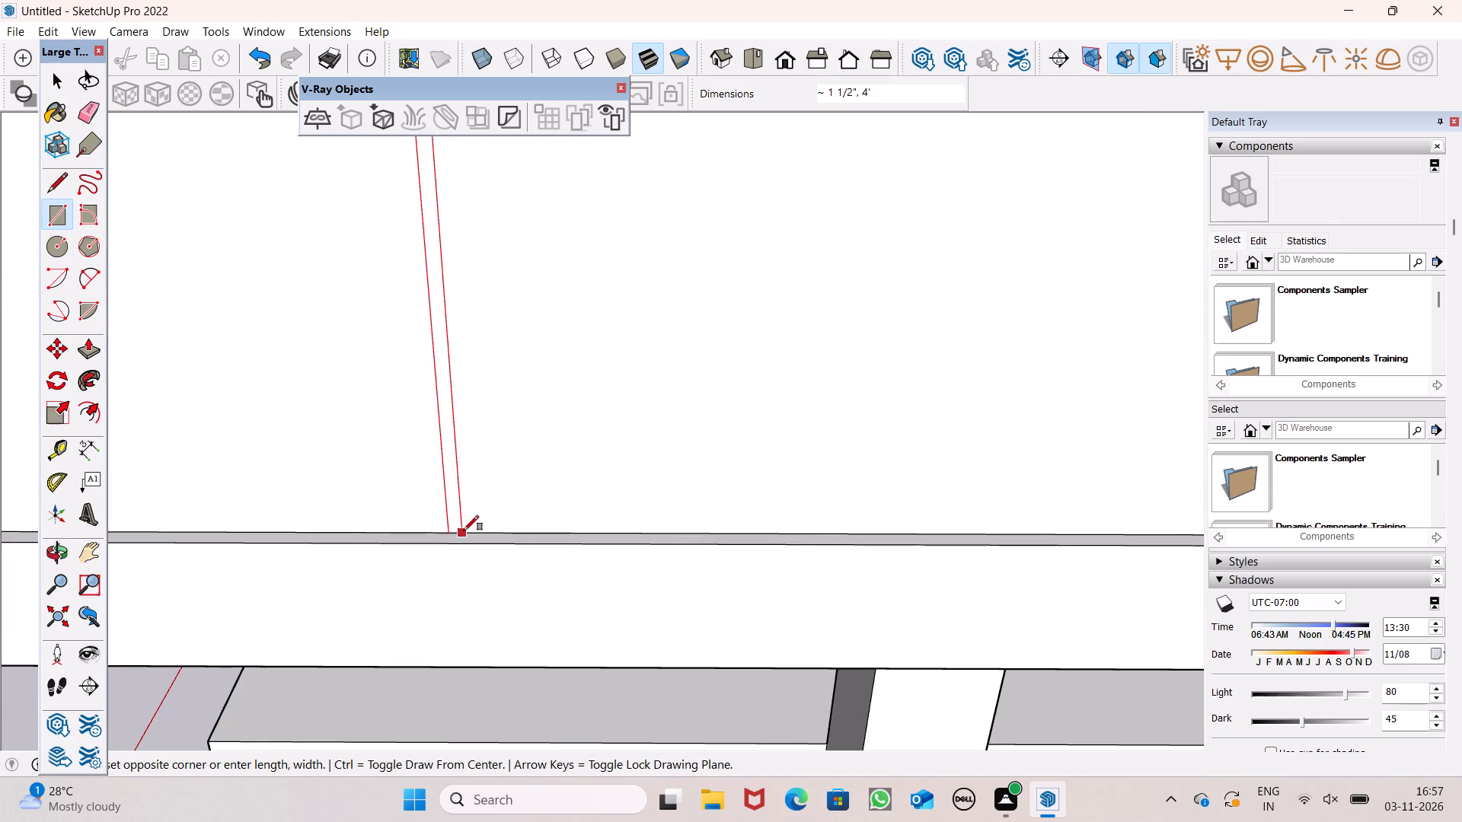
{"action": "left_click", "coordinate": [464, 530]}
{"action": "scroll", "coordinate": [403, 598], "scroll_direction": "down", "scroll_amount": 6}
{"action": "key", "text": "space"}
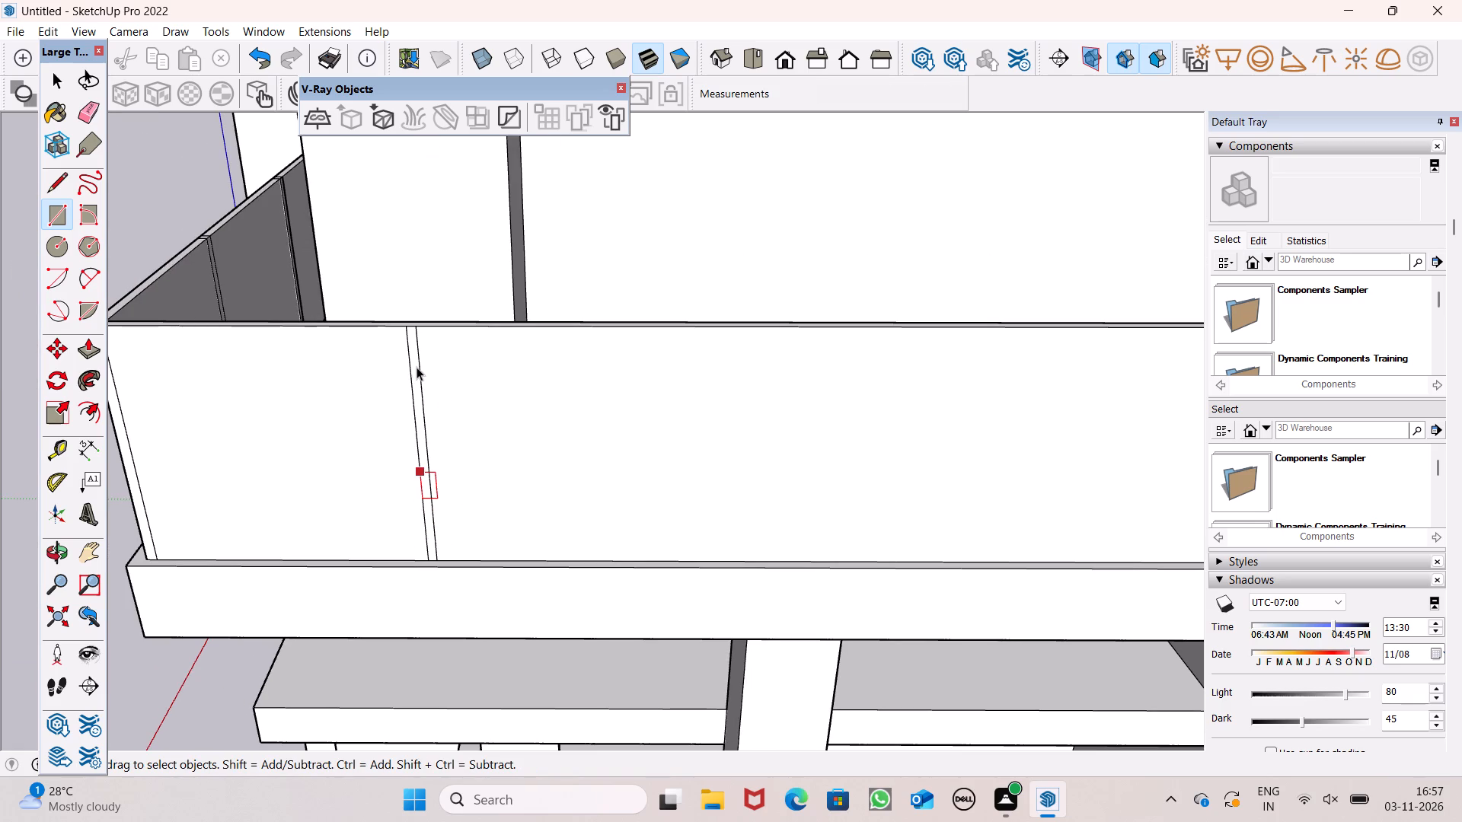
Move the upright rectangle's face and edges on the side parapet by a very small distance.
{"action": "double_click", "coordinate": [412, 365]}
{"action": "scroll", "coordinate": [412, 379], "scroll_direction": "down", "scroll_amount": 6}
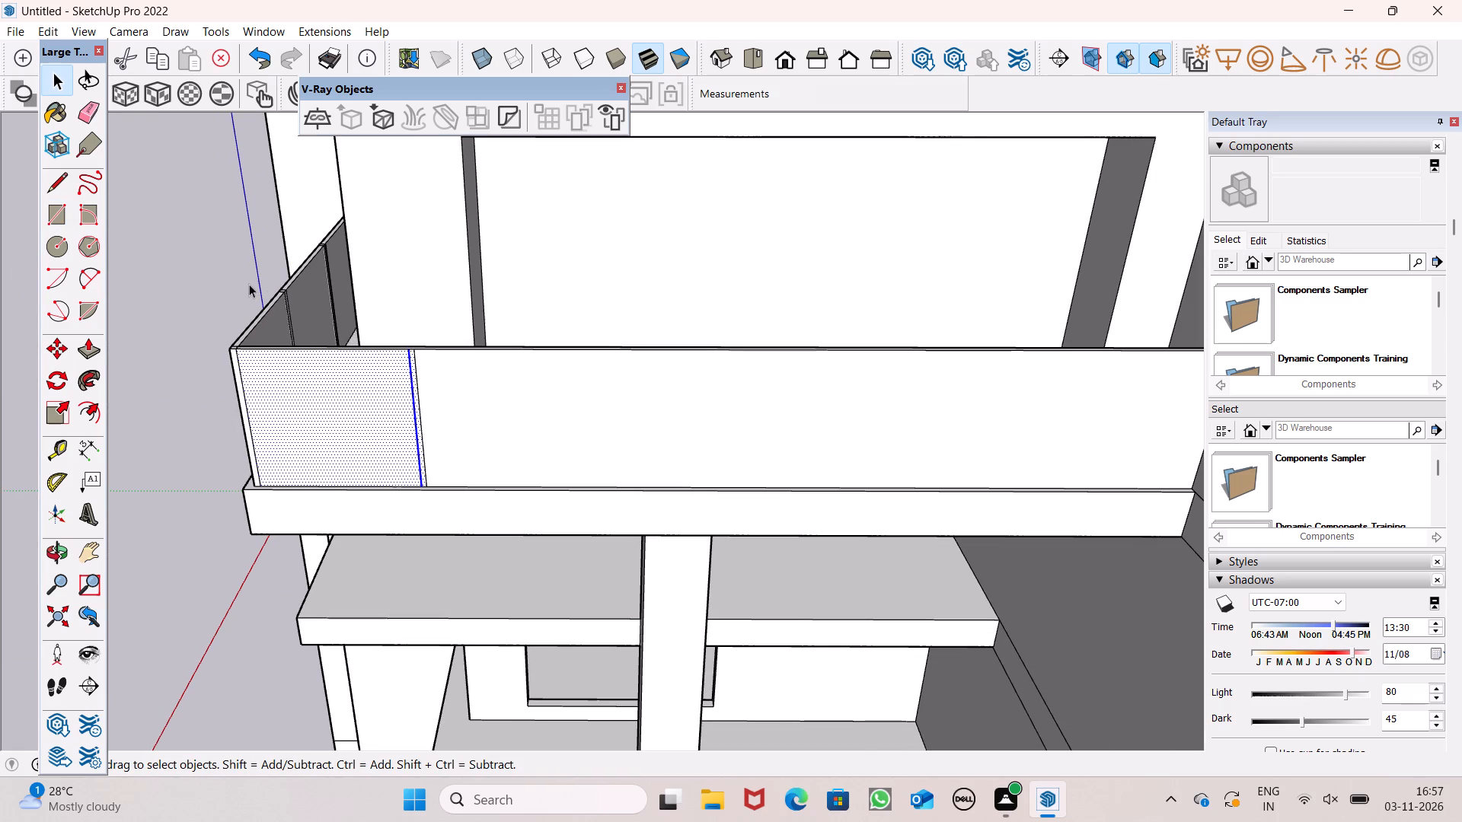
{"action": "left_click", "coordinate": [247, 283]}
{"action": "scroll", "coordinate": [410, 398], "scroll_direction": "up", "scroll_amount": 6}
{"action": "double_click", "coordinate": [413, 373]}
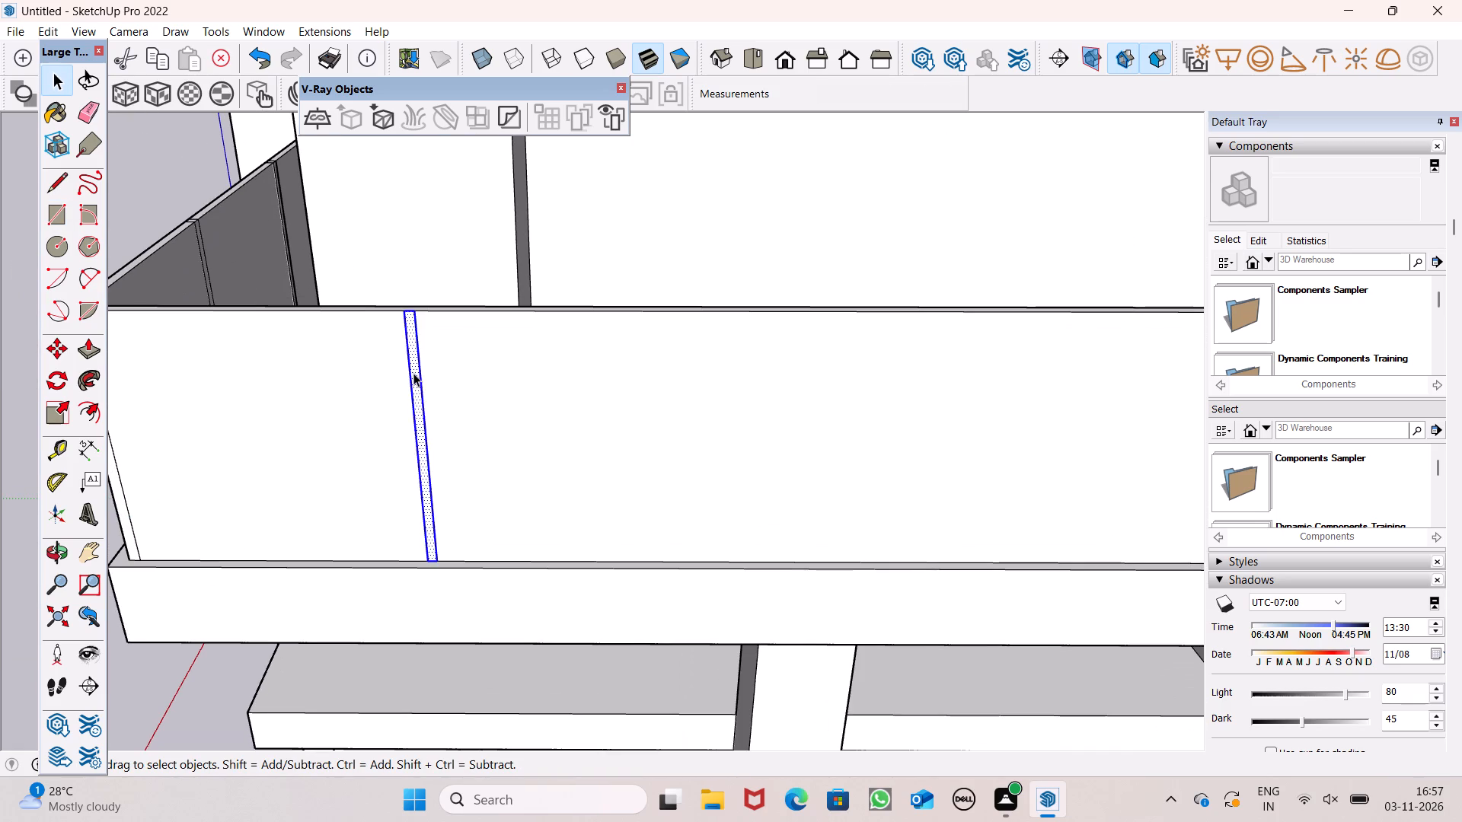
{"action": "scroll", "coordinate": [409, 380], "scroll_direction": "down", "scroll_amount": 8}
{"action": "key", "text": "m"}
{"action": "key", "text": "Return"}
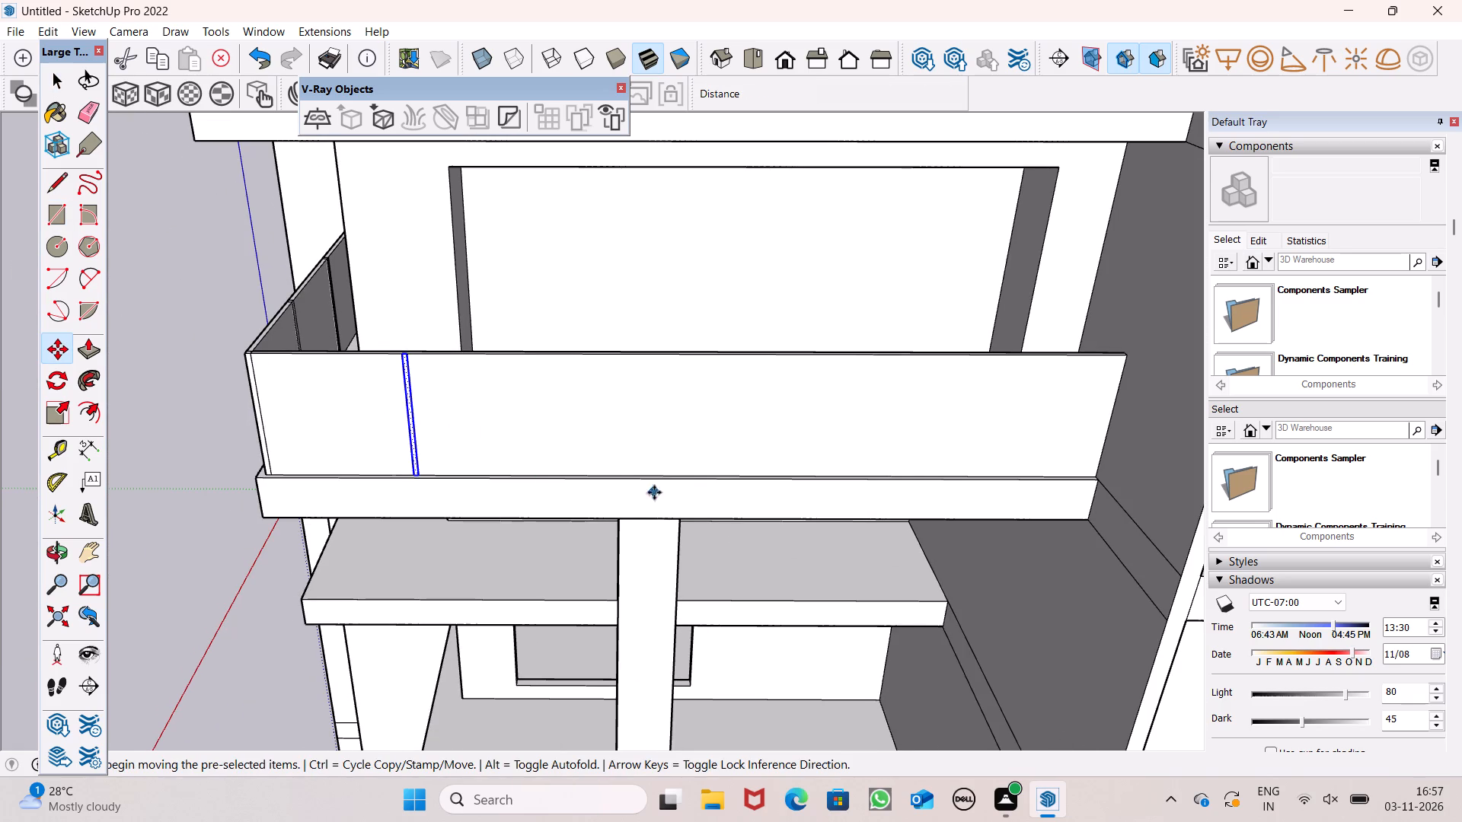
{"action": "middle_click_drag", "start_coordinate": [654, 492], "coordinate": [614, 499]}
{"action": "scroll", "coordinate": [336, 364], "scroll_direction": "up", "scroll_amount": 6}
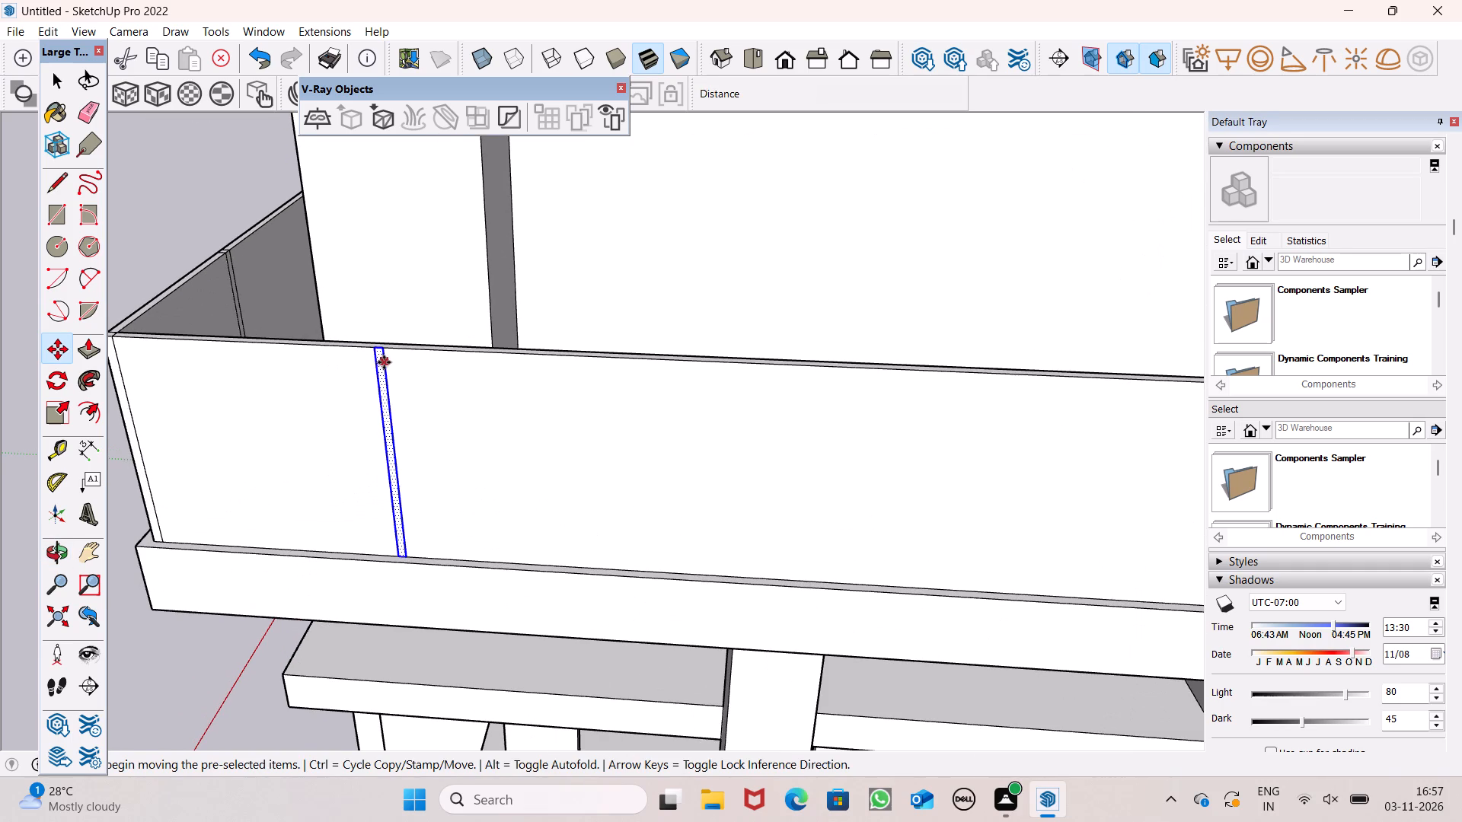
{"action": "left_click_drag", "start_coordinate": [384, 362], "coordinate": [391, 364]}
{"action": "key", "text": "space"}
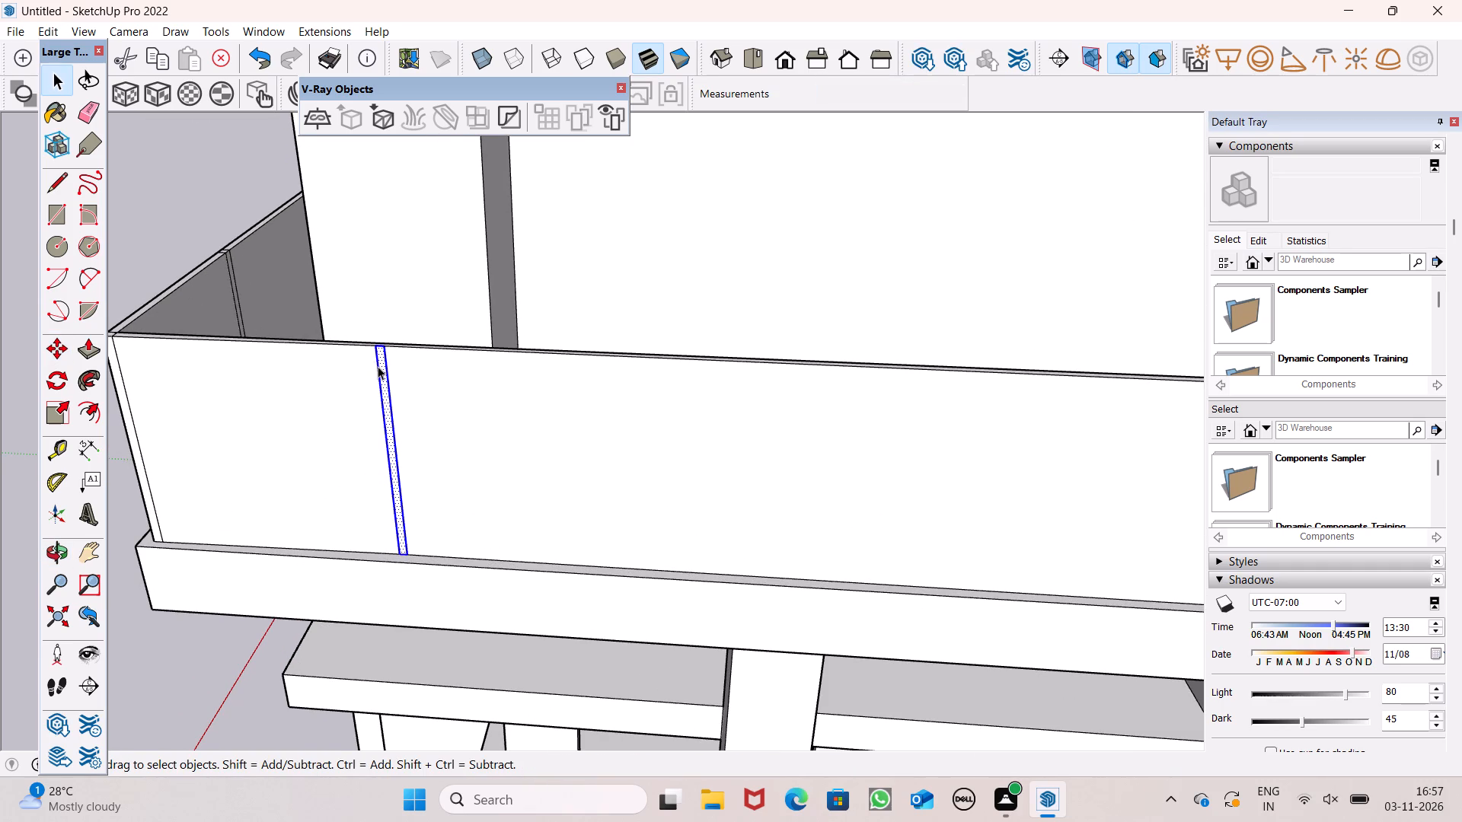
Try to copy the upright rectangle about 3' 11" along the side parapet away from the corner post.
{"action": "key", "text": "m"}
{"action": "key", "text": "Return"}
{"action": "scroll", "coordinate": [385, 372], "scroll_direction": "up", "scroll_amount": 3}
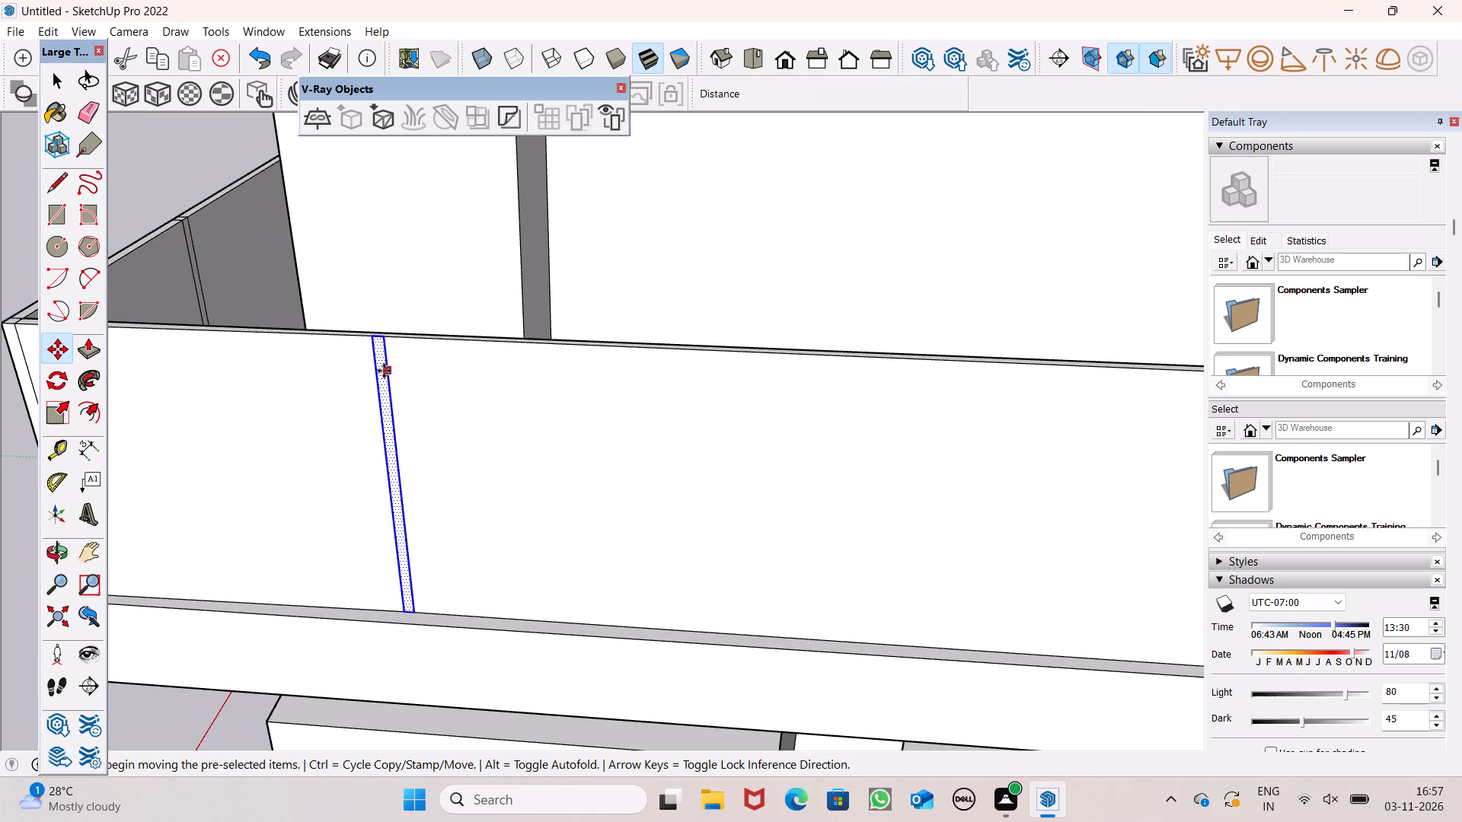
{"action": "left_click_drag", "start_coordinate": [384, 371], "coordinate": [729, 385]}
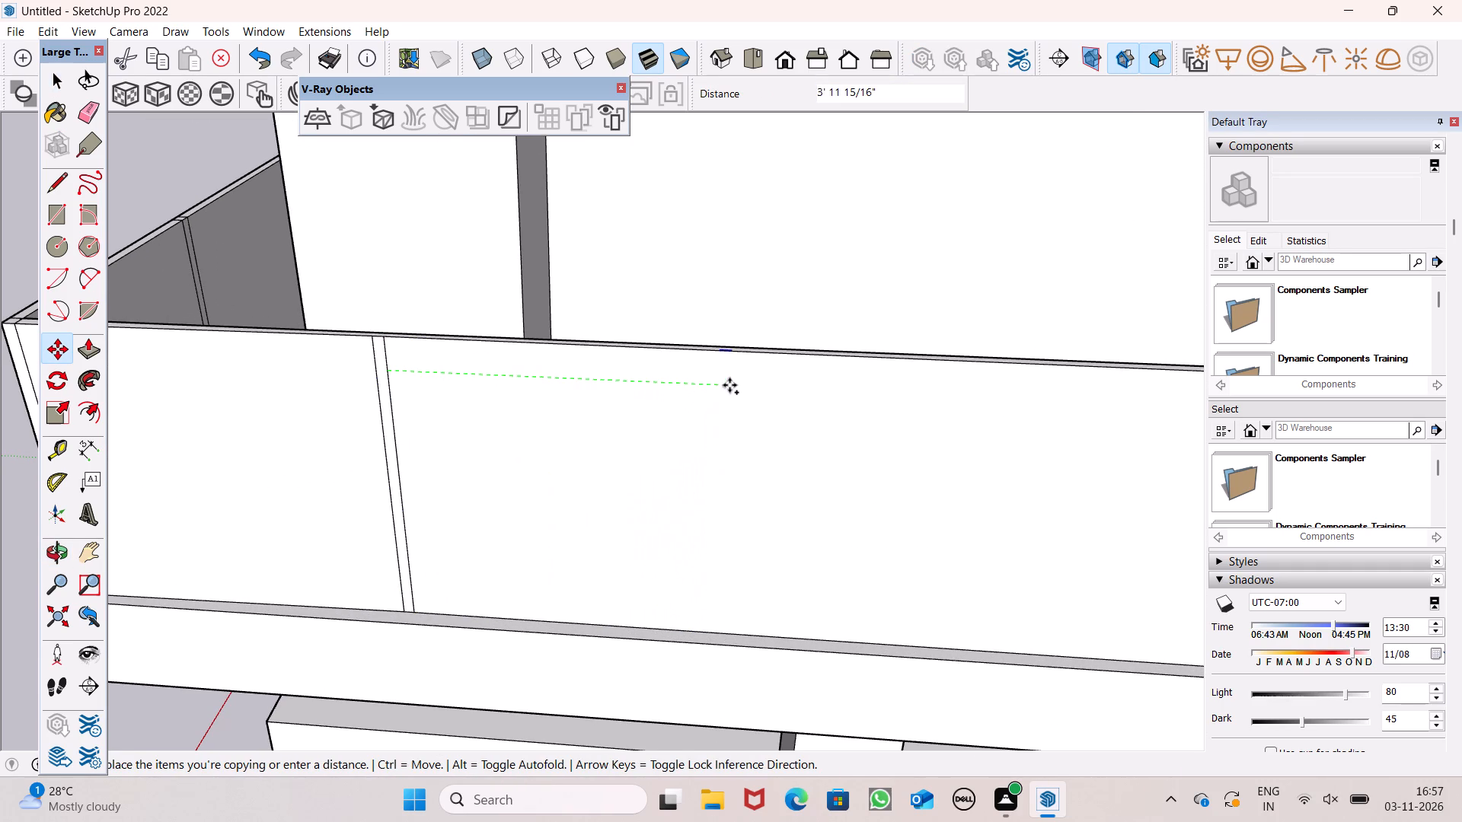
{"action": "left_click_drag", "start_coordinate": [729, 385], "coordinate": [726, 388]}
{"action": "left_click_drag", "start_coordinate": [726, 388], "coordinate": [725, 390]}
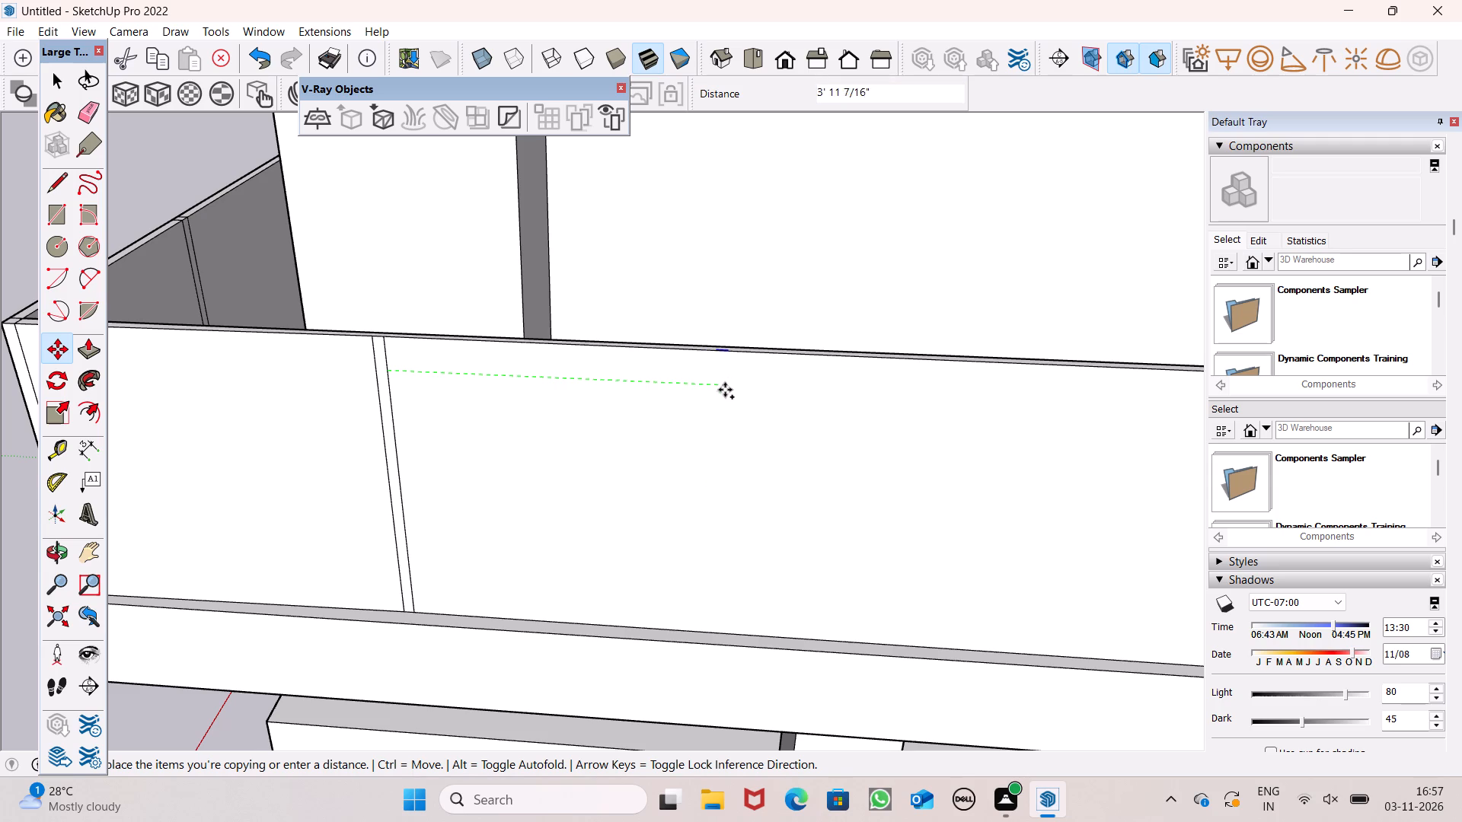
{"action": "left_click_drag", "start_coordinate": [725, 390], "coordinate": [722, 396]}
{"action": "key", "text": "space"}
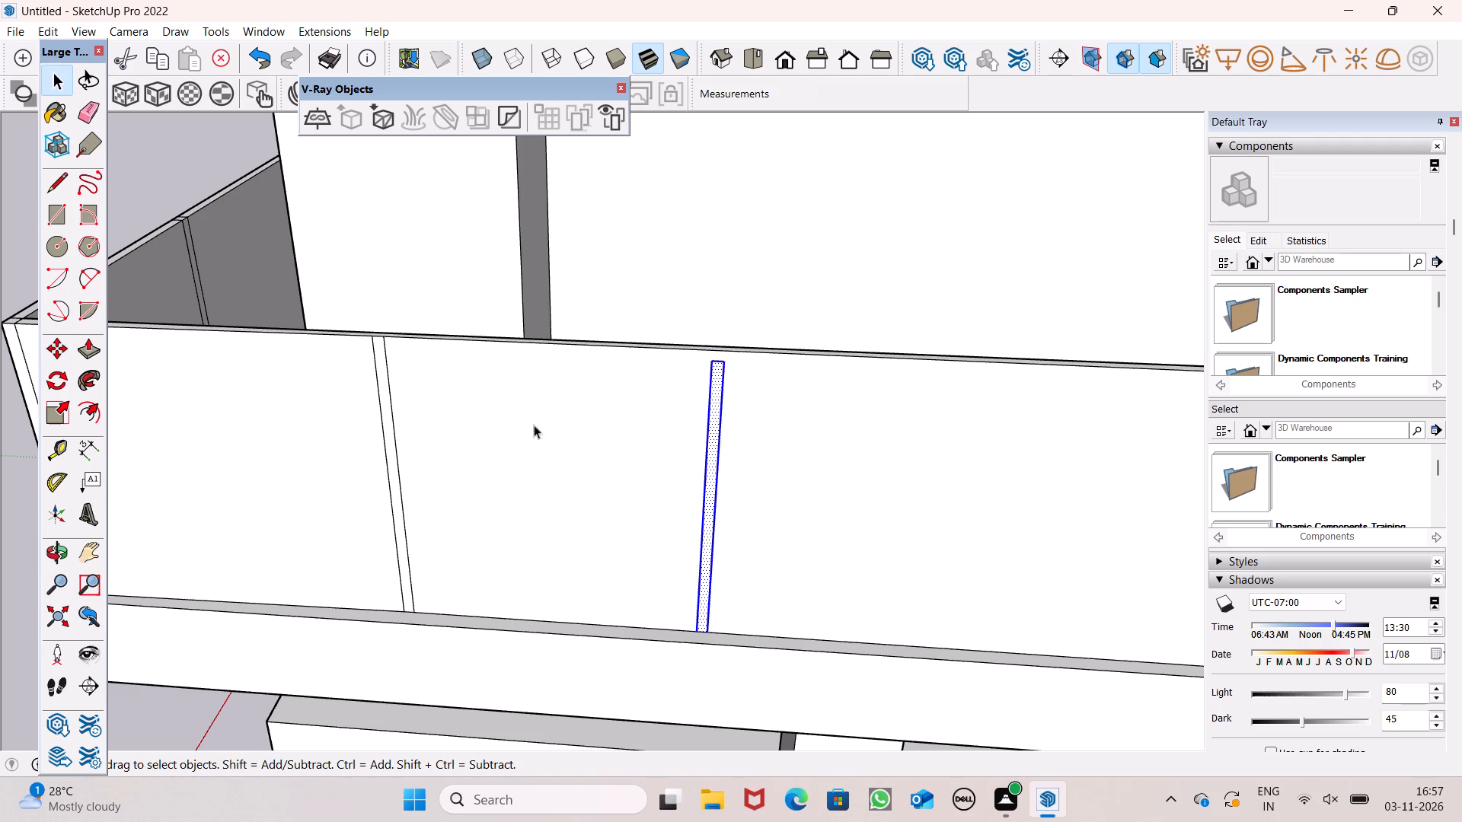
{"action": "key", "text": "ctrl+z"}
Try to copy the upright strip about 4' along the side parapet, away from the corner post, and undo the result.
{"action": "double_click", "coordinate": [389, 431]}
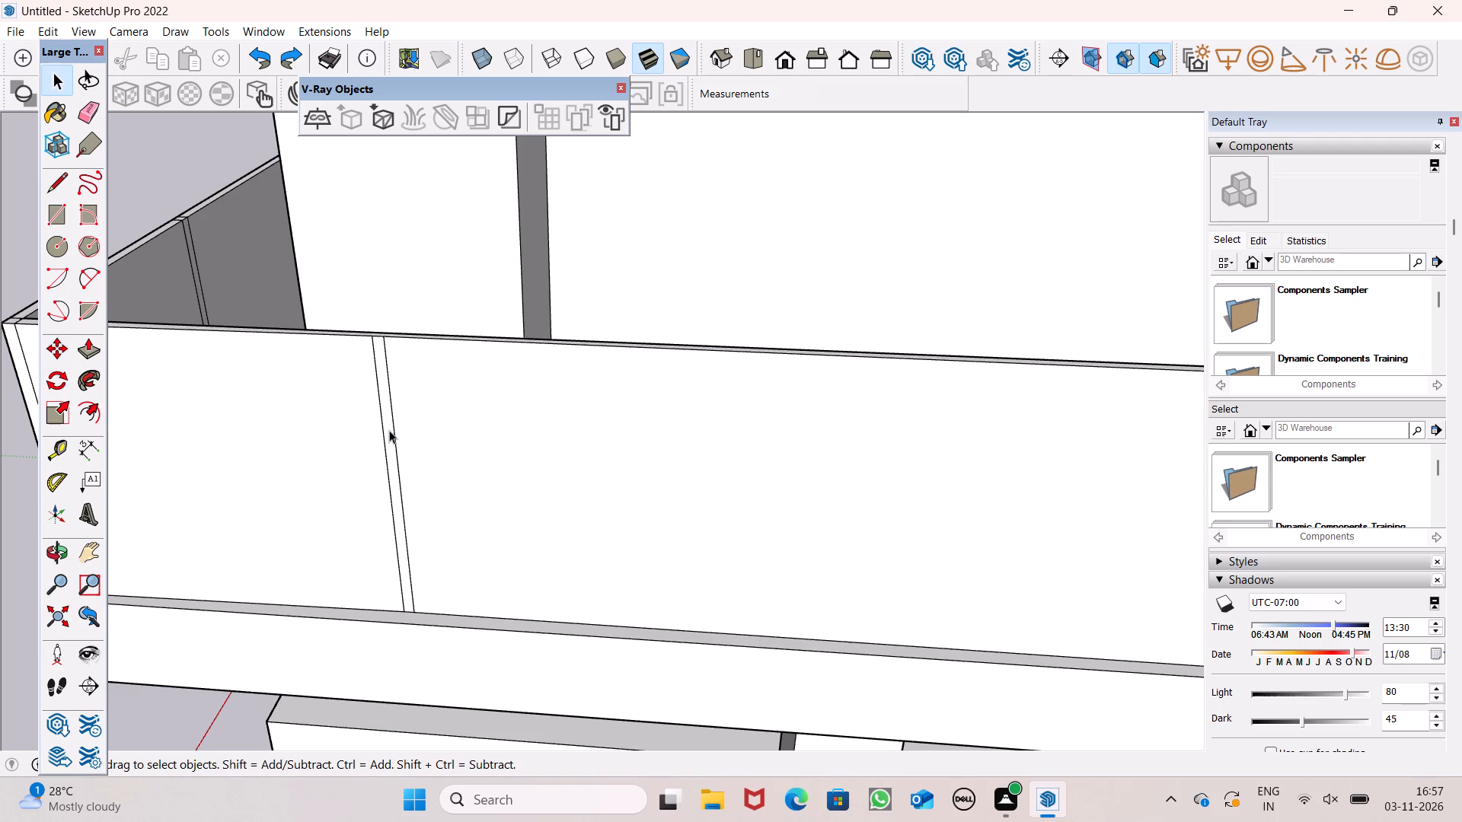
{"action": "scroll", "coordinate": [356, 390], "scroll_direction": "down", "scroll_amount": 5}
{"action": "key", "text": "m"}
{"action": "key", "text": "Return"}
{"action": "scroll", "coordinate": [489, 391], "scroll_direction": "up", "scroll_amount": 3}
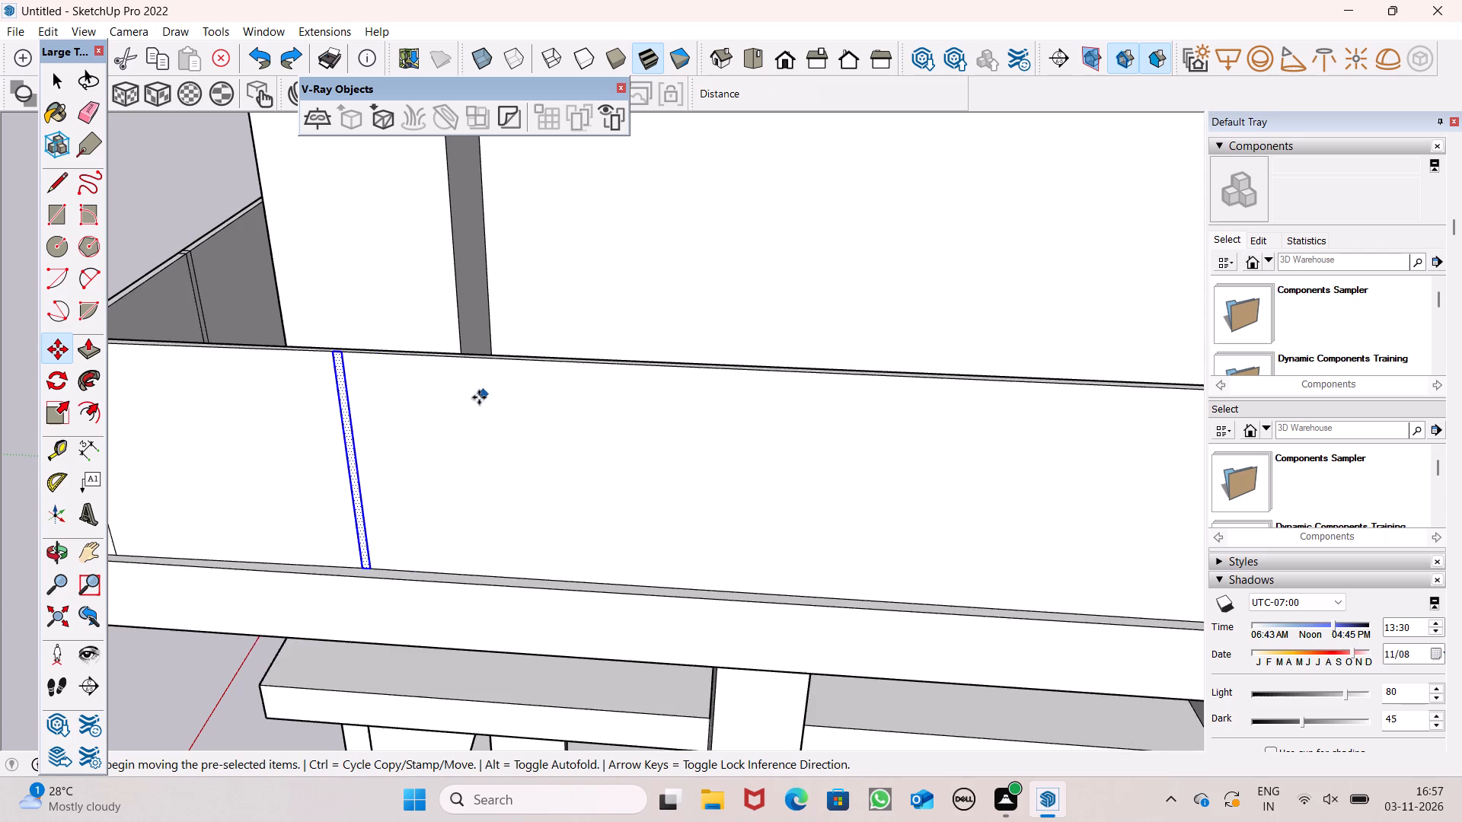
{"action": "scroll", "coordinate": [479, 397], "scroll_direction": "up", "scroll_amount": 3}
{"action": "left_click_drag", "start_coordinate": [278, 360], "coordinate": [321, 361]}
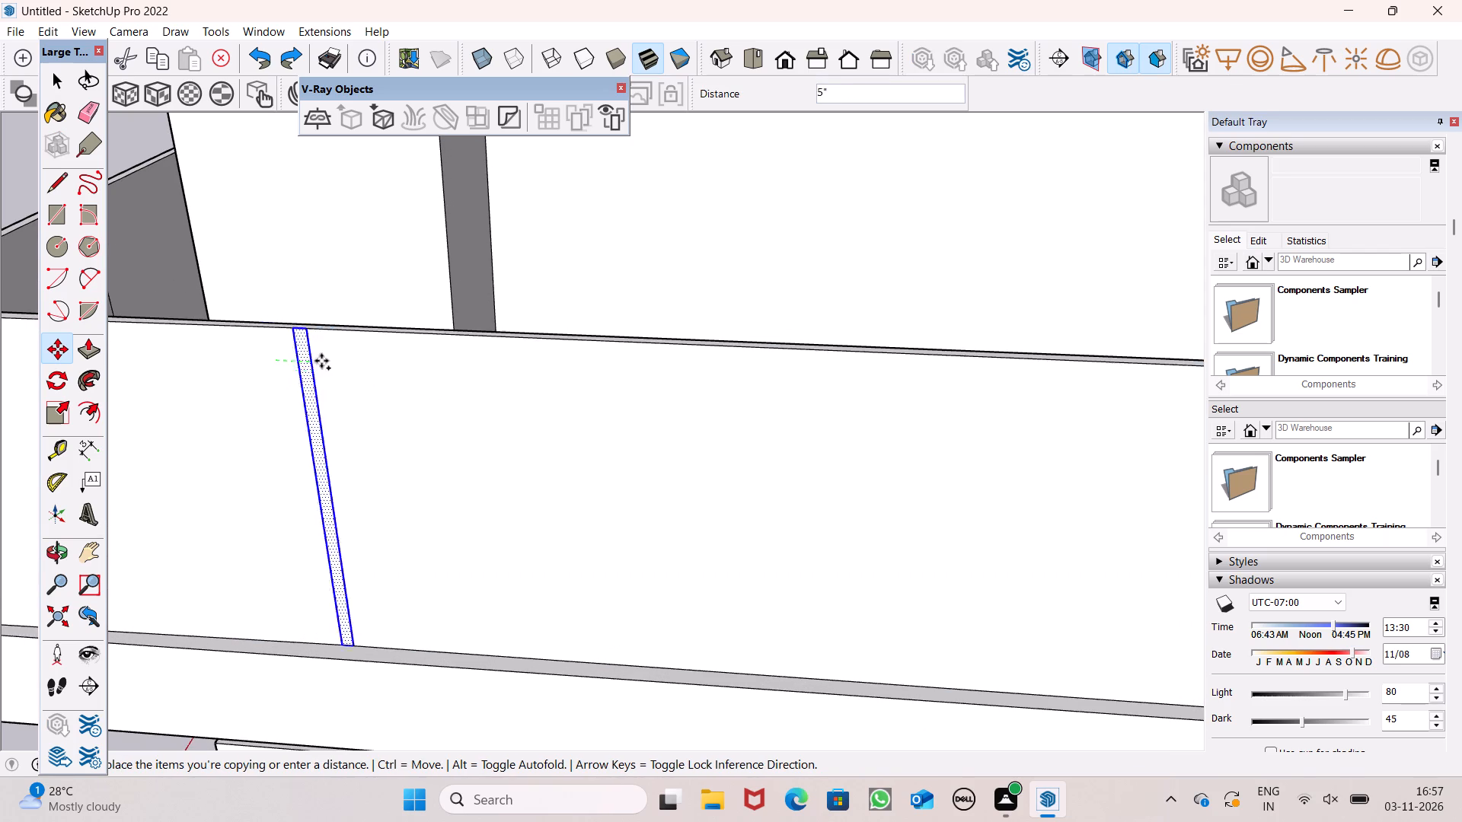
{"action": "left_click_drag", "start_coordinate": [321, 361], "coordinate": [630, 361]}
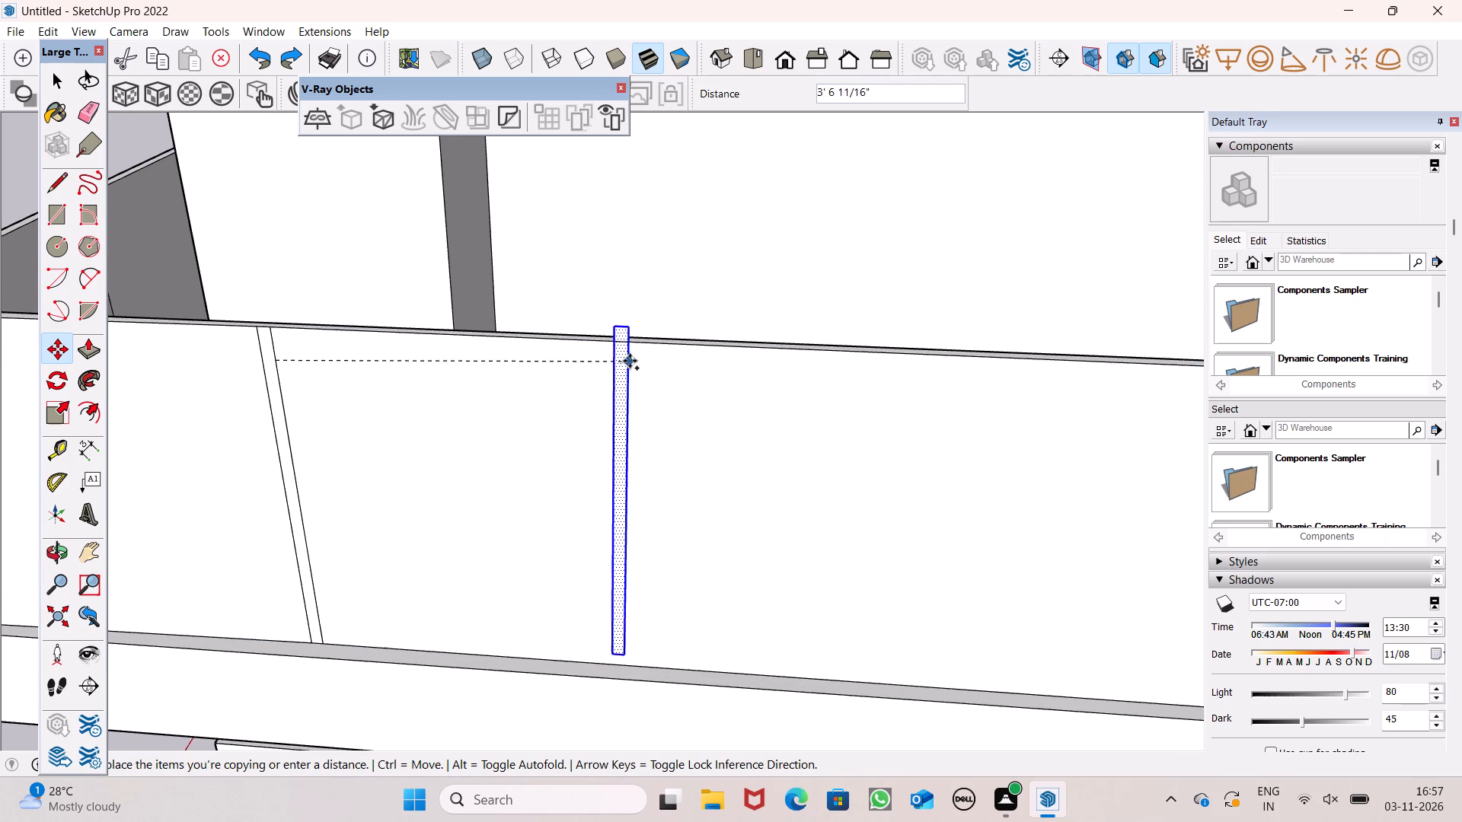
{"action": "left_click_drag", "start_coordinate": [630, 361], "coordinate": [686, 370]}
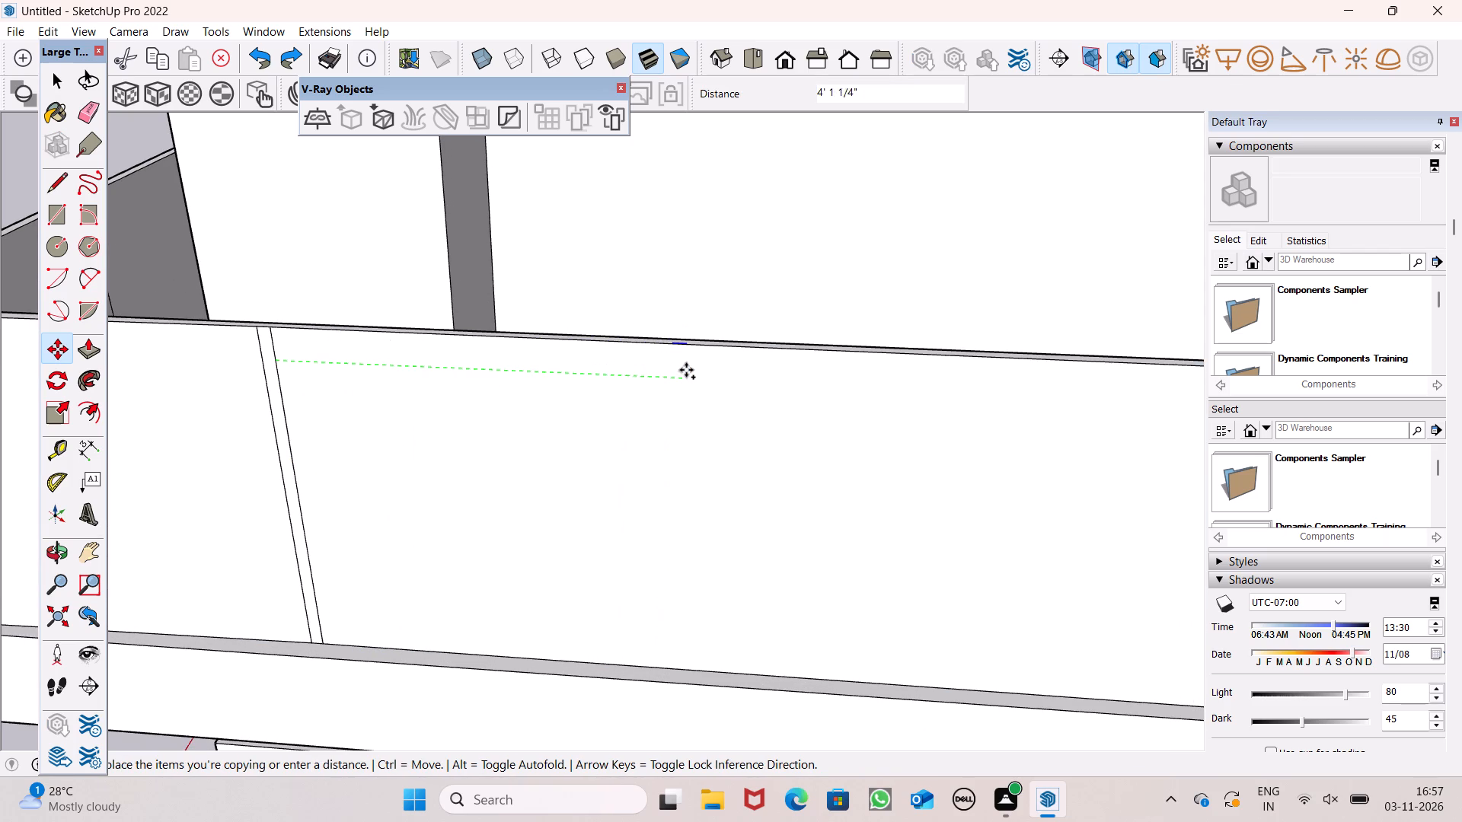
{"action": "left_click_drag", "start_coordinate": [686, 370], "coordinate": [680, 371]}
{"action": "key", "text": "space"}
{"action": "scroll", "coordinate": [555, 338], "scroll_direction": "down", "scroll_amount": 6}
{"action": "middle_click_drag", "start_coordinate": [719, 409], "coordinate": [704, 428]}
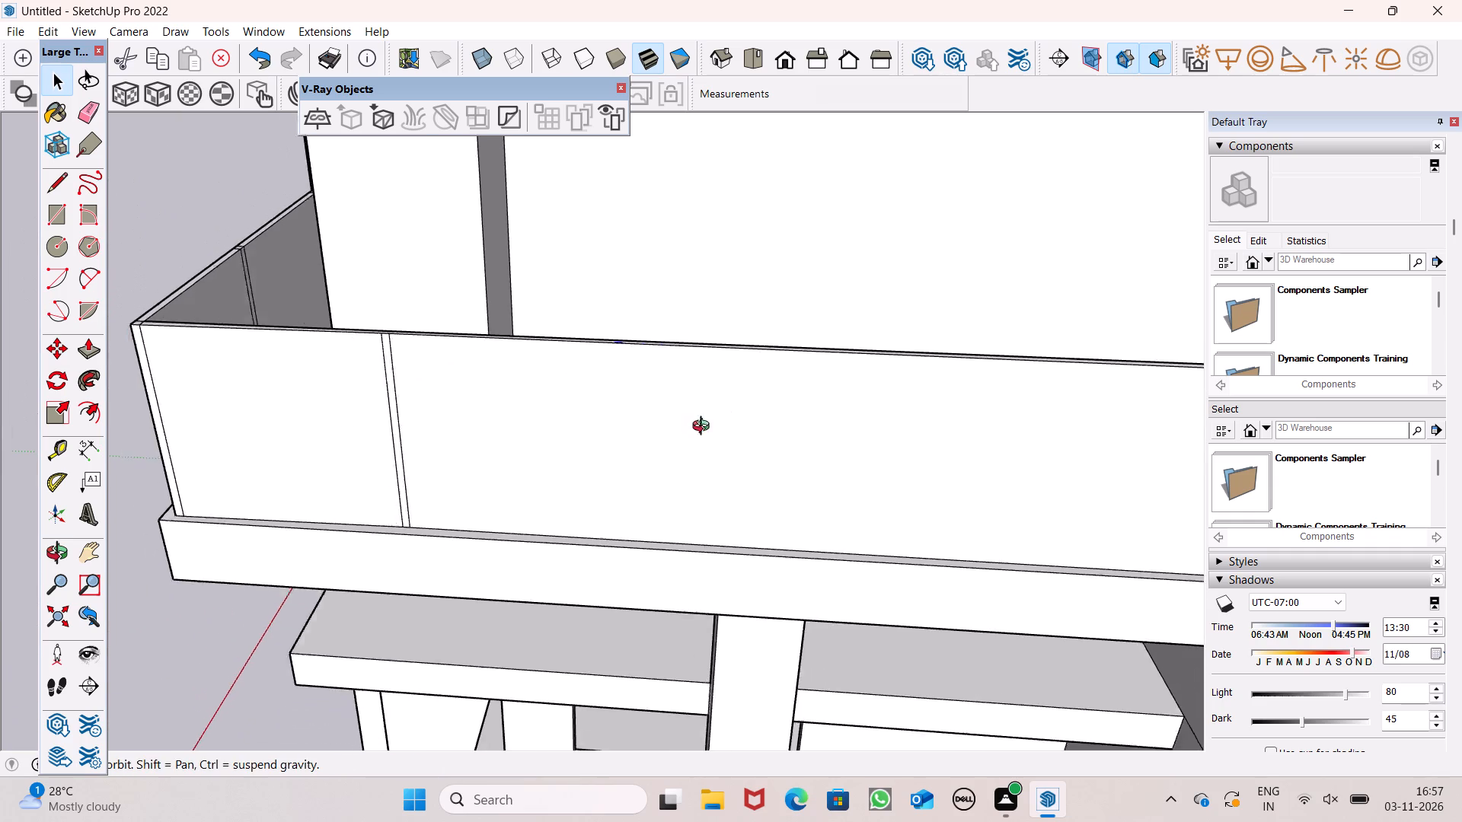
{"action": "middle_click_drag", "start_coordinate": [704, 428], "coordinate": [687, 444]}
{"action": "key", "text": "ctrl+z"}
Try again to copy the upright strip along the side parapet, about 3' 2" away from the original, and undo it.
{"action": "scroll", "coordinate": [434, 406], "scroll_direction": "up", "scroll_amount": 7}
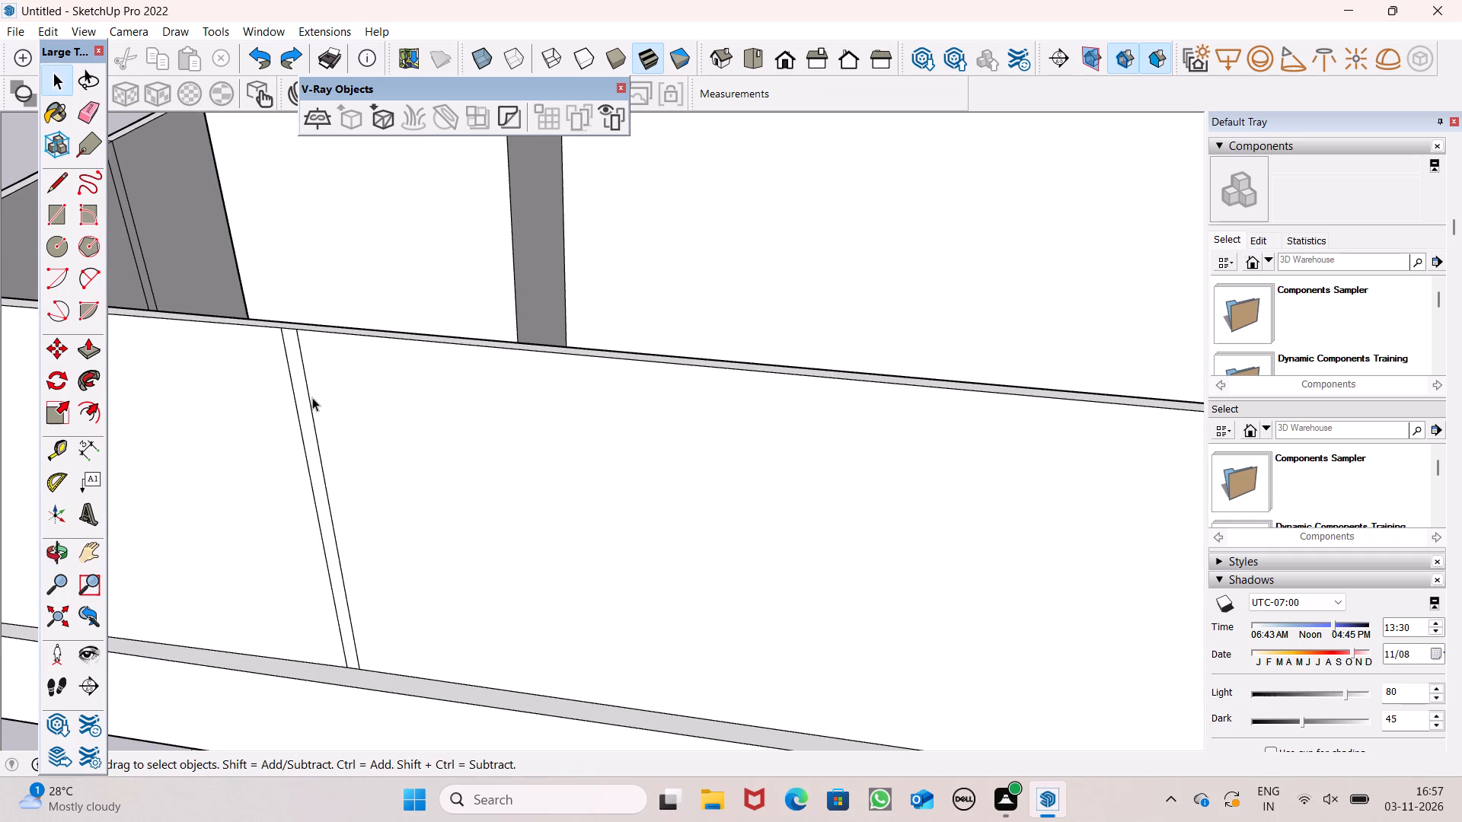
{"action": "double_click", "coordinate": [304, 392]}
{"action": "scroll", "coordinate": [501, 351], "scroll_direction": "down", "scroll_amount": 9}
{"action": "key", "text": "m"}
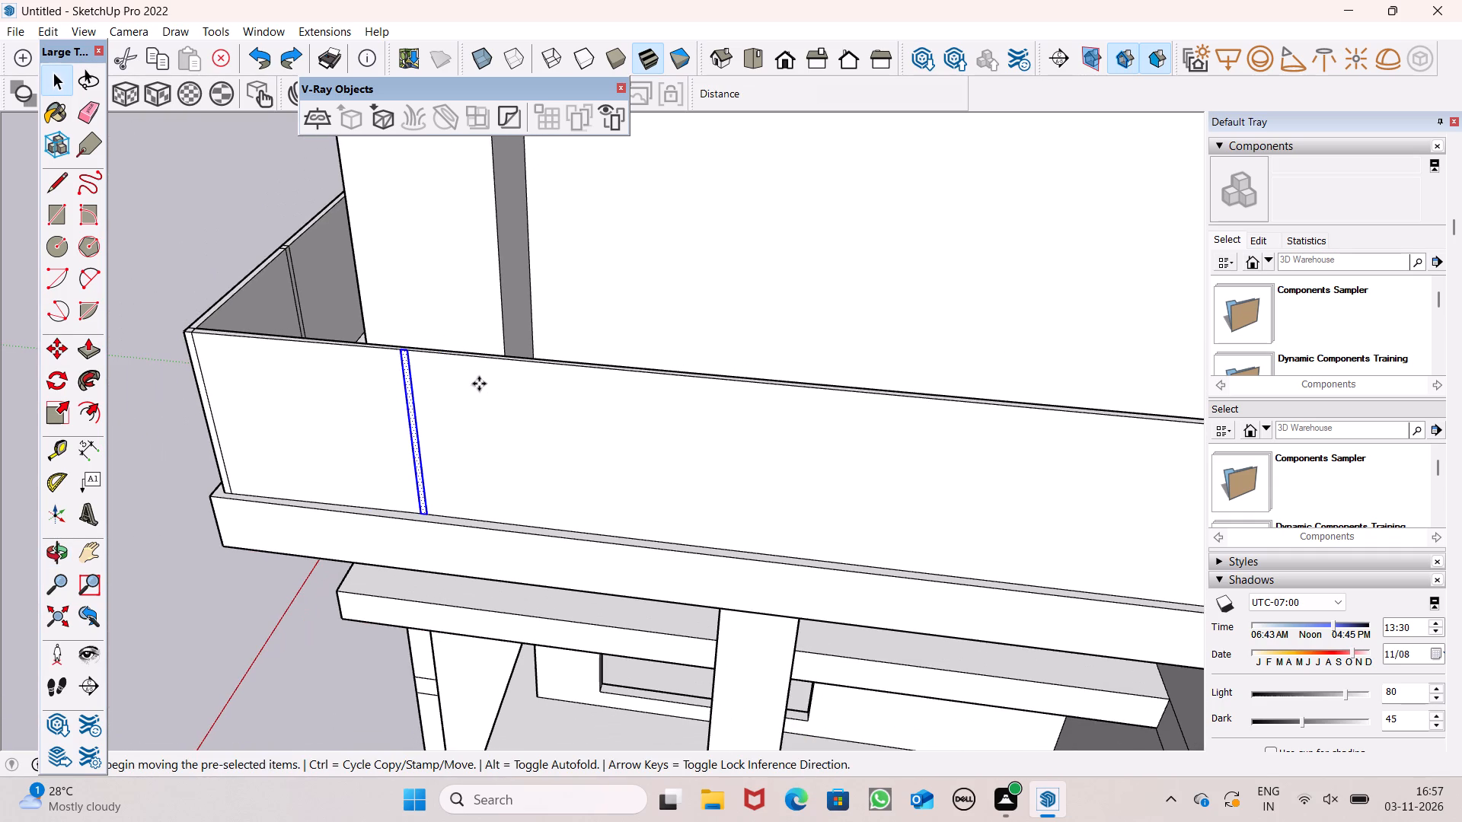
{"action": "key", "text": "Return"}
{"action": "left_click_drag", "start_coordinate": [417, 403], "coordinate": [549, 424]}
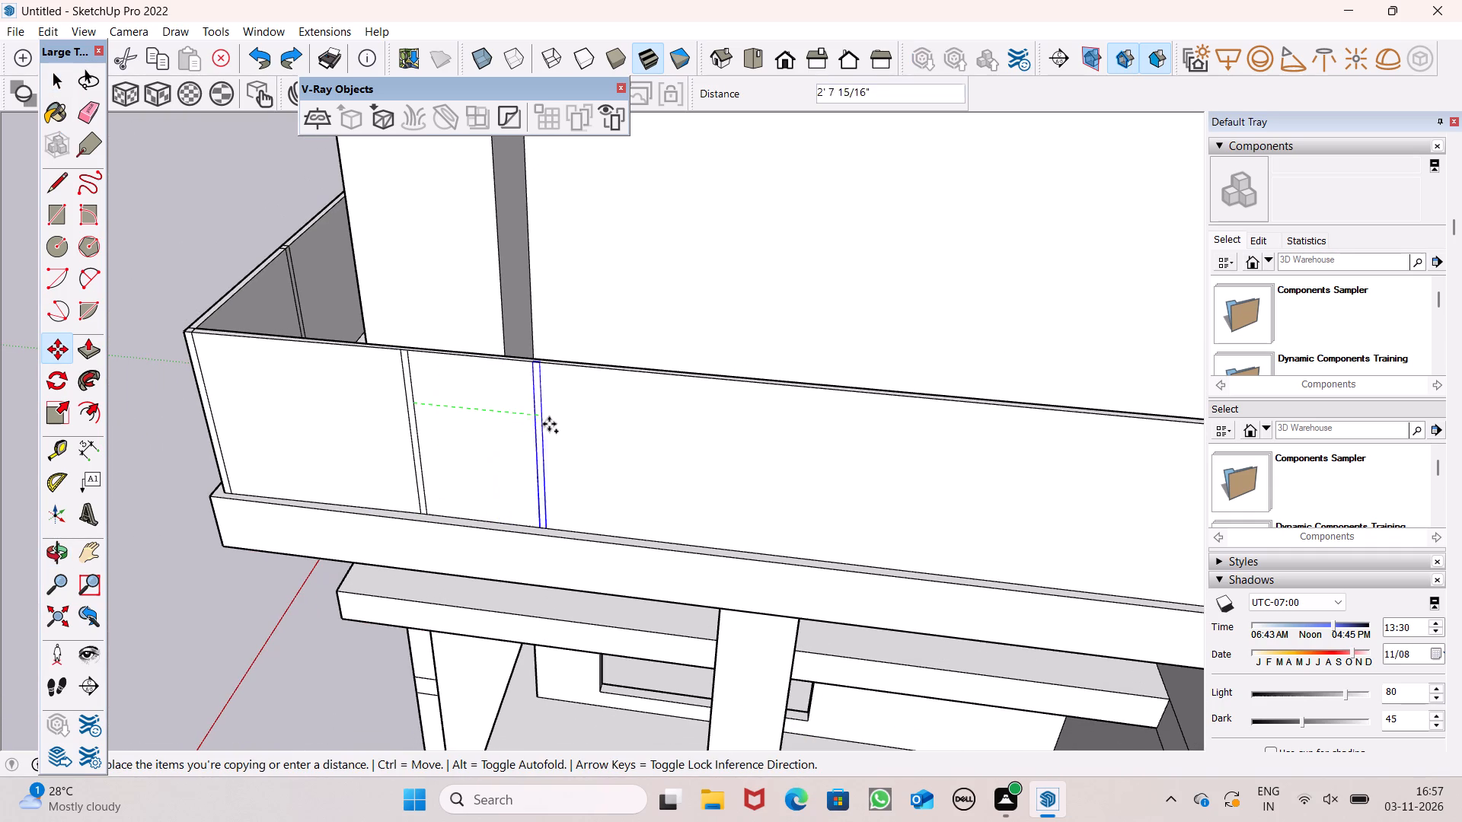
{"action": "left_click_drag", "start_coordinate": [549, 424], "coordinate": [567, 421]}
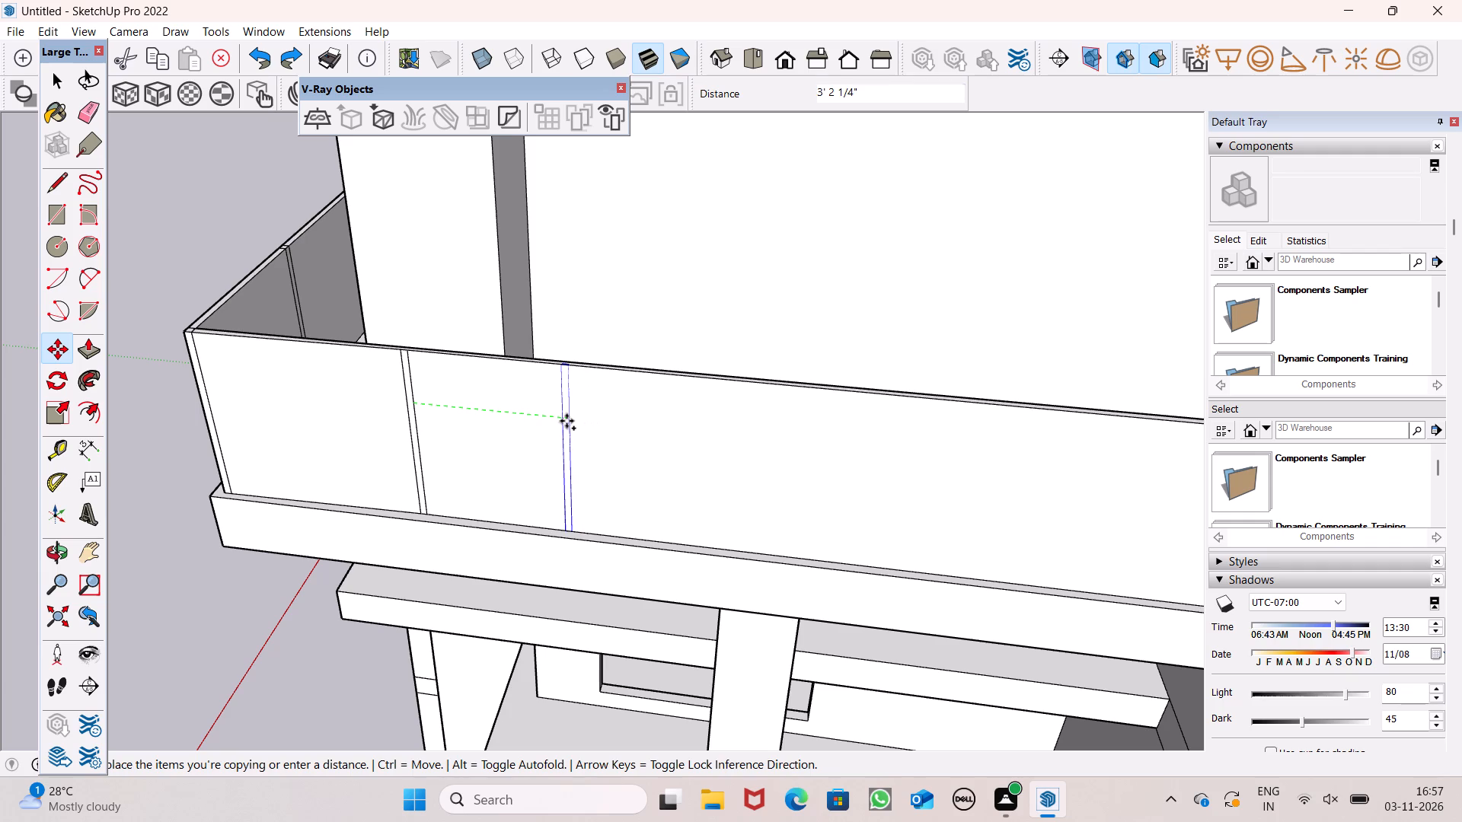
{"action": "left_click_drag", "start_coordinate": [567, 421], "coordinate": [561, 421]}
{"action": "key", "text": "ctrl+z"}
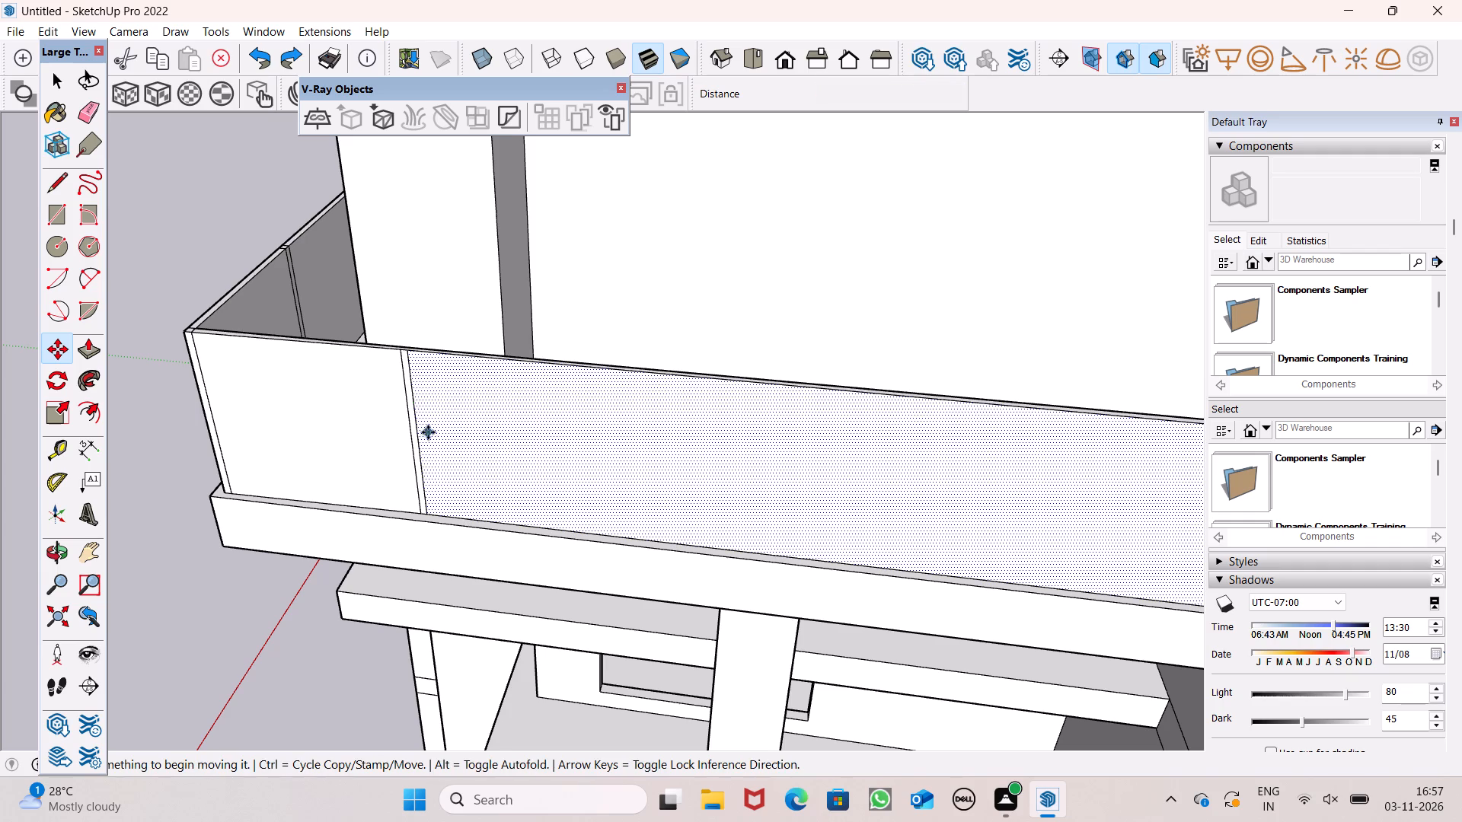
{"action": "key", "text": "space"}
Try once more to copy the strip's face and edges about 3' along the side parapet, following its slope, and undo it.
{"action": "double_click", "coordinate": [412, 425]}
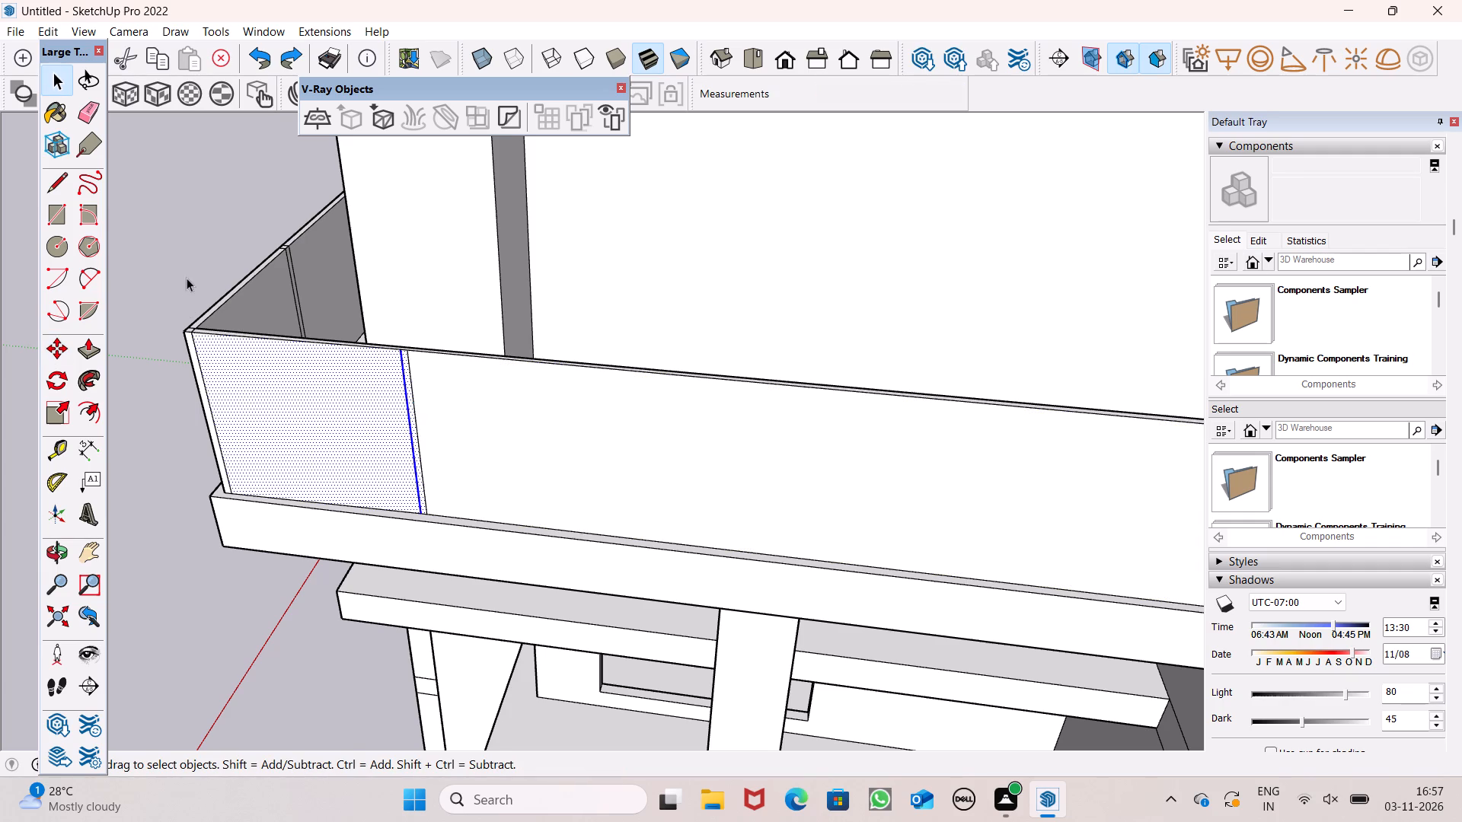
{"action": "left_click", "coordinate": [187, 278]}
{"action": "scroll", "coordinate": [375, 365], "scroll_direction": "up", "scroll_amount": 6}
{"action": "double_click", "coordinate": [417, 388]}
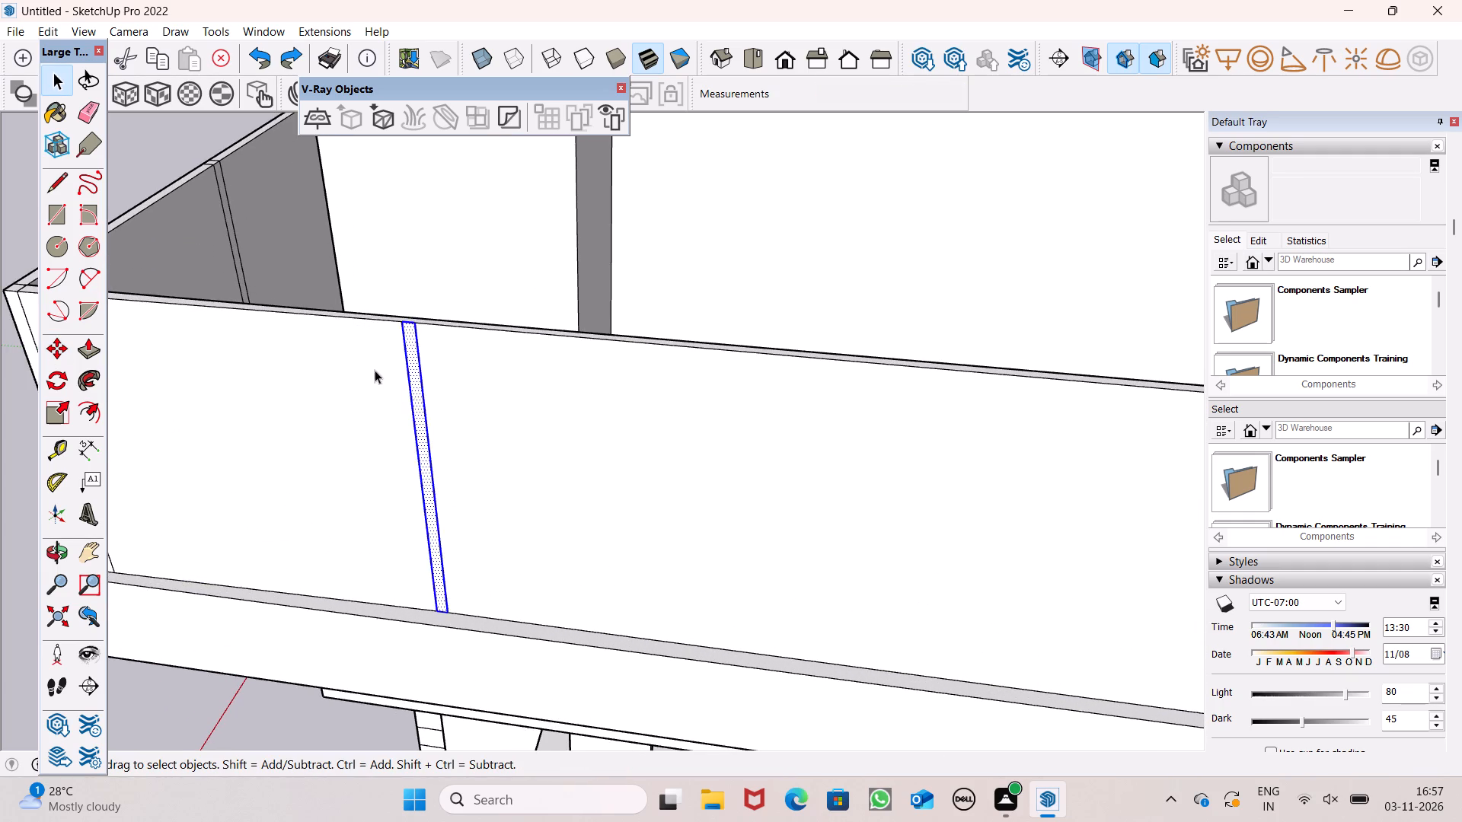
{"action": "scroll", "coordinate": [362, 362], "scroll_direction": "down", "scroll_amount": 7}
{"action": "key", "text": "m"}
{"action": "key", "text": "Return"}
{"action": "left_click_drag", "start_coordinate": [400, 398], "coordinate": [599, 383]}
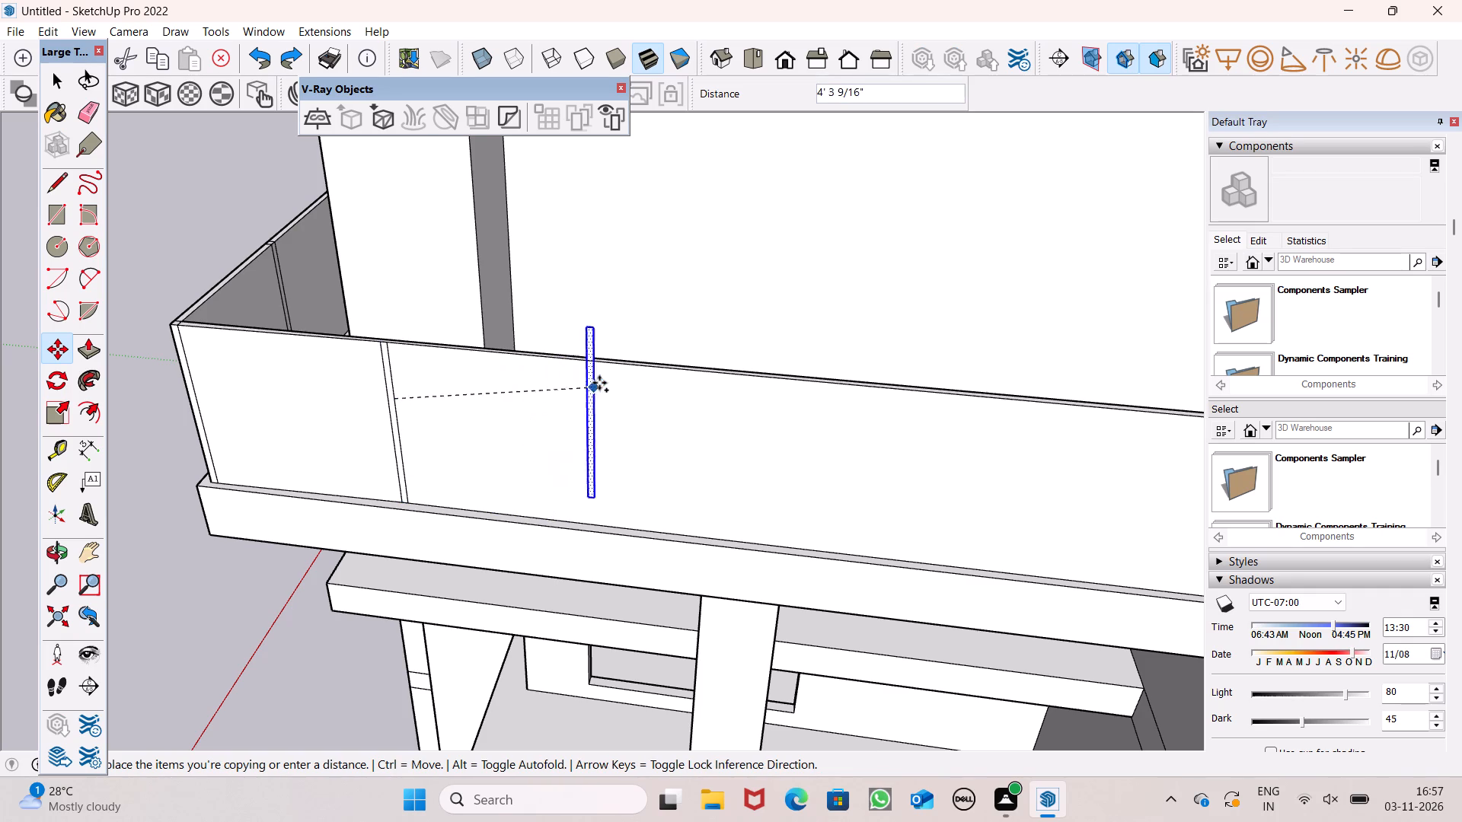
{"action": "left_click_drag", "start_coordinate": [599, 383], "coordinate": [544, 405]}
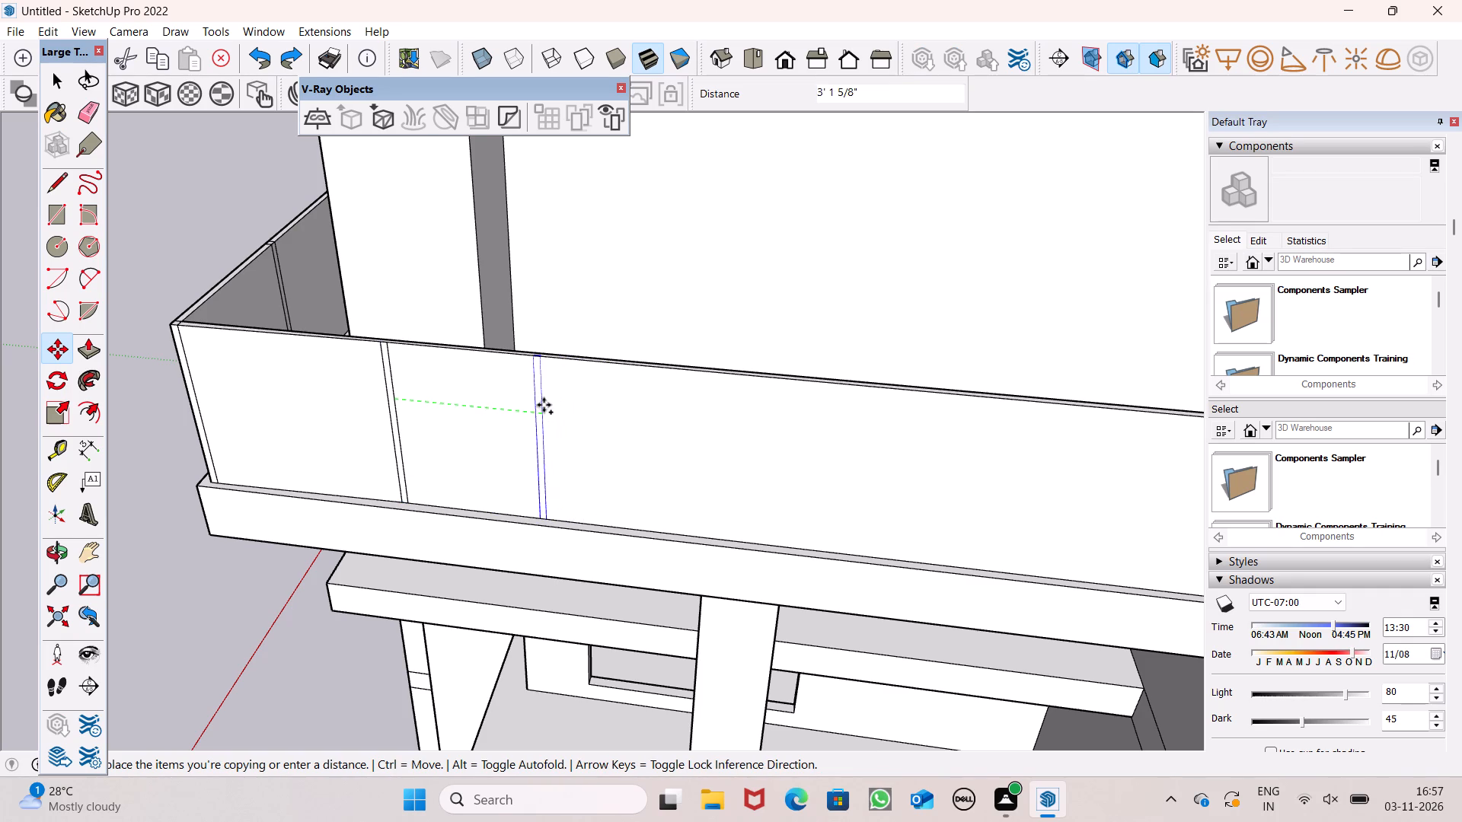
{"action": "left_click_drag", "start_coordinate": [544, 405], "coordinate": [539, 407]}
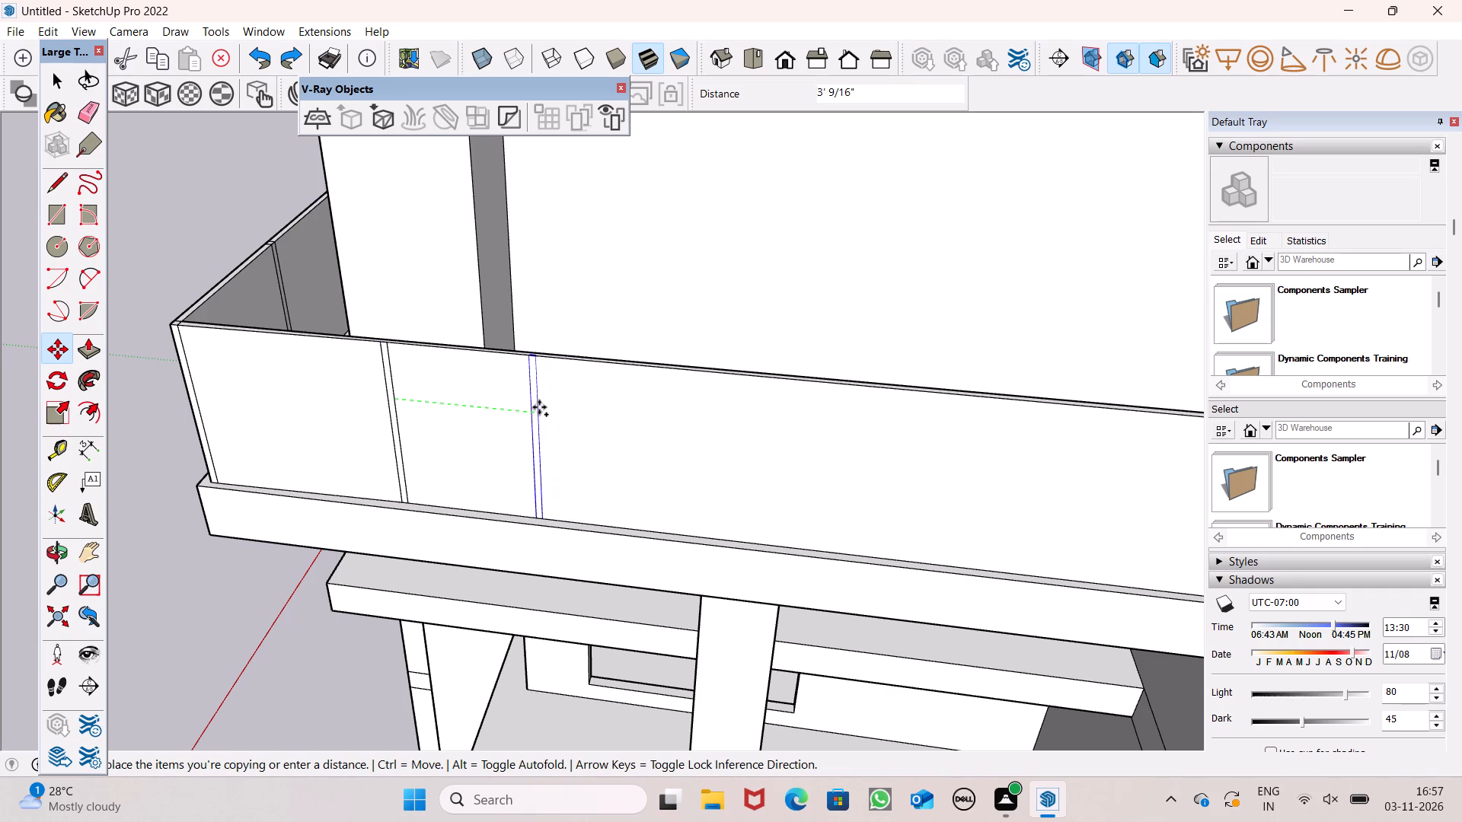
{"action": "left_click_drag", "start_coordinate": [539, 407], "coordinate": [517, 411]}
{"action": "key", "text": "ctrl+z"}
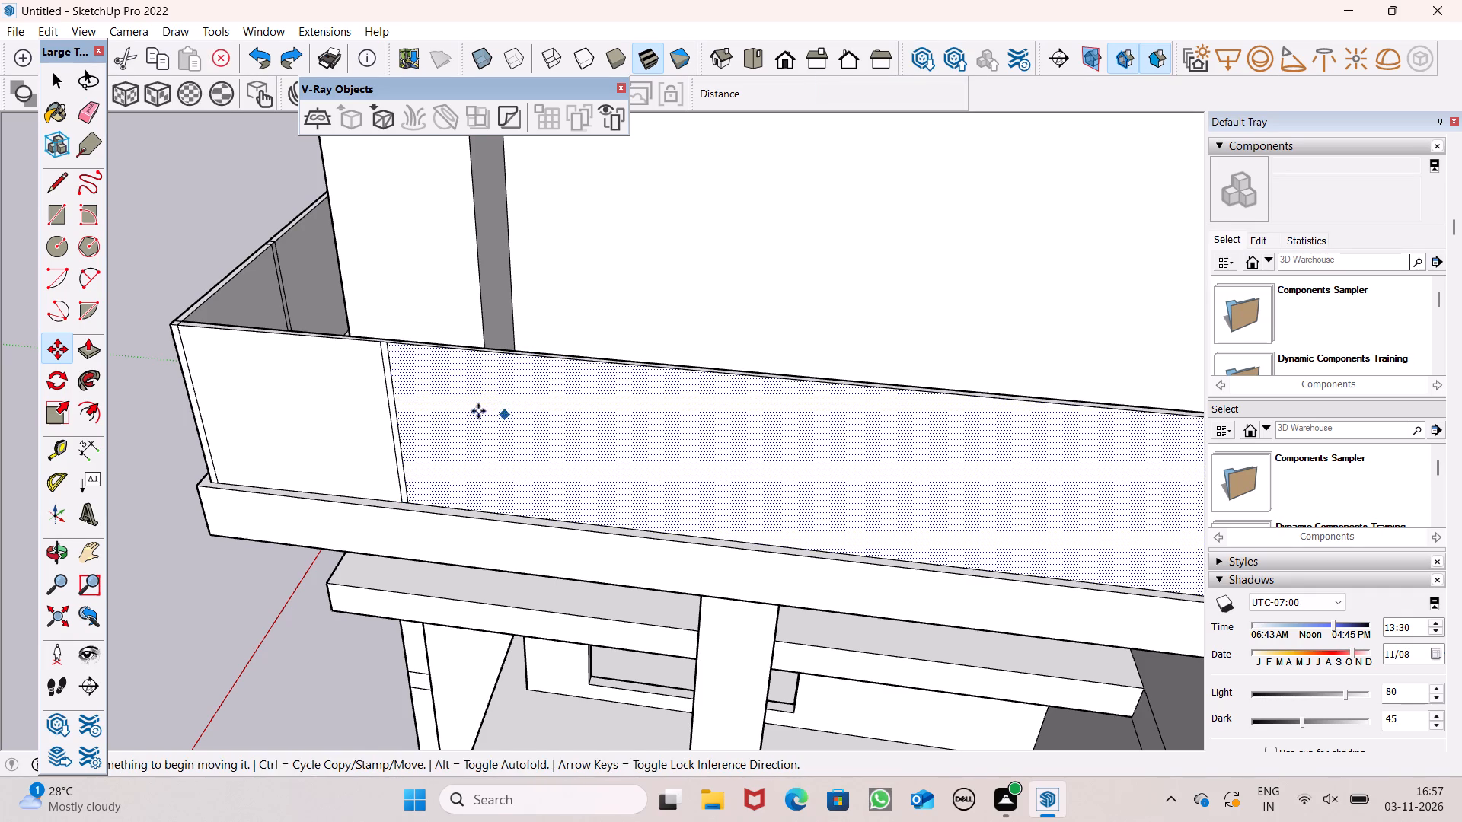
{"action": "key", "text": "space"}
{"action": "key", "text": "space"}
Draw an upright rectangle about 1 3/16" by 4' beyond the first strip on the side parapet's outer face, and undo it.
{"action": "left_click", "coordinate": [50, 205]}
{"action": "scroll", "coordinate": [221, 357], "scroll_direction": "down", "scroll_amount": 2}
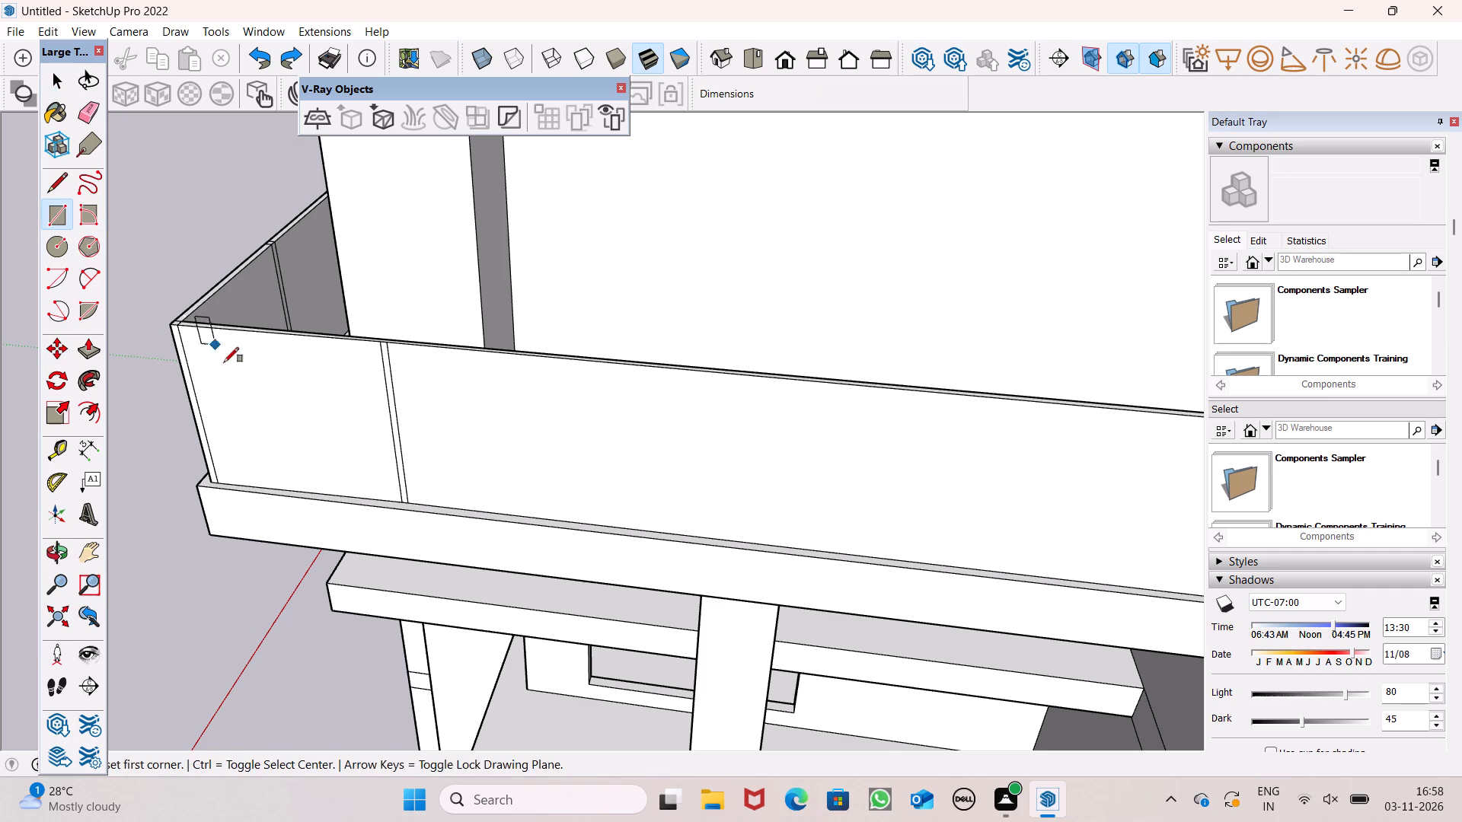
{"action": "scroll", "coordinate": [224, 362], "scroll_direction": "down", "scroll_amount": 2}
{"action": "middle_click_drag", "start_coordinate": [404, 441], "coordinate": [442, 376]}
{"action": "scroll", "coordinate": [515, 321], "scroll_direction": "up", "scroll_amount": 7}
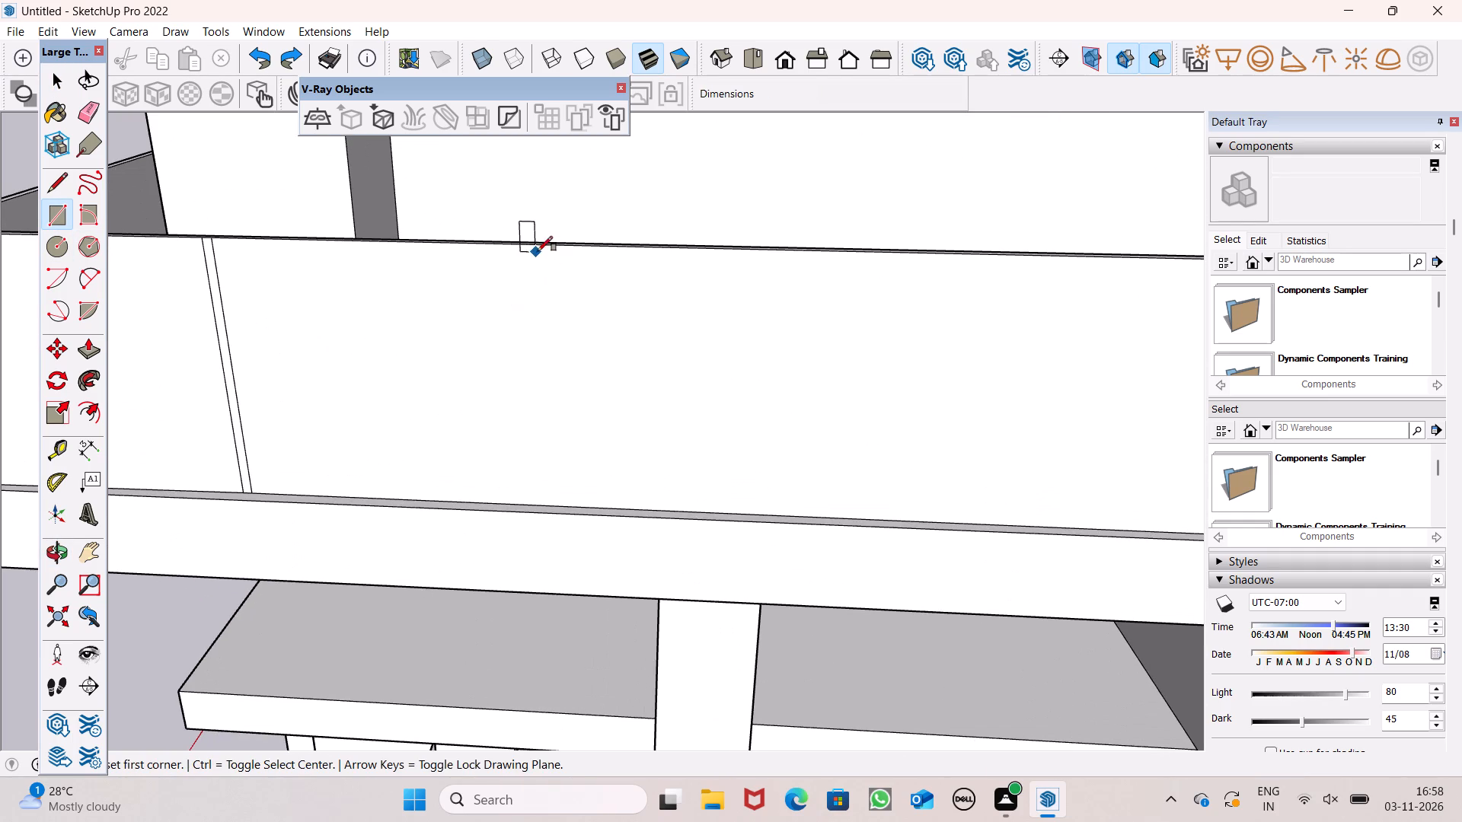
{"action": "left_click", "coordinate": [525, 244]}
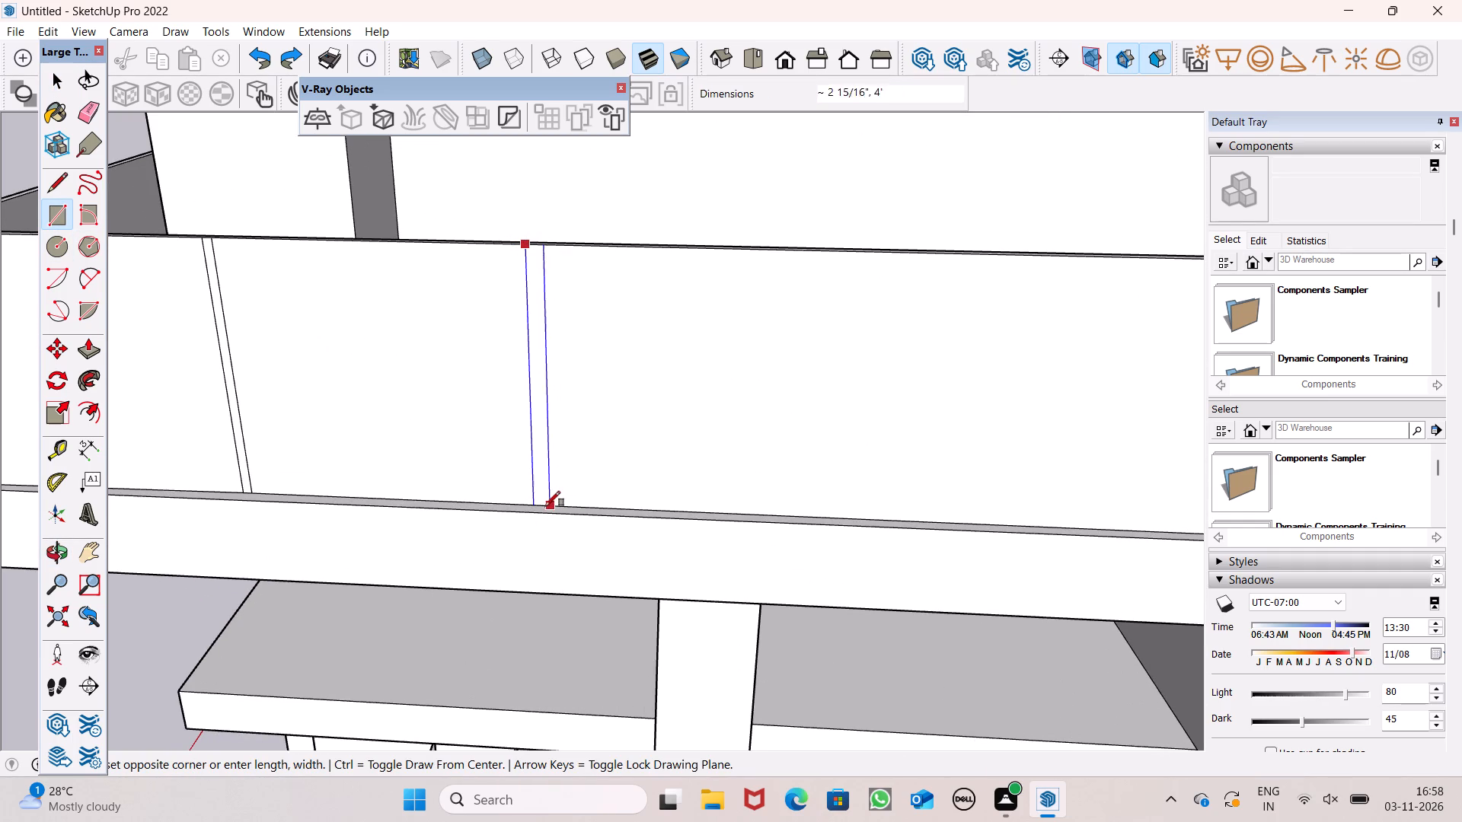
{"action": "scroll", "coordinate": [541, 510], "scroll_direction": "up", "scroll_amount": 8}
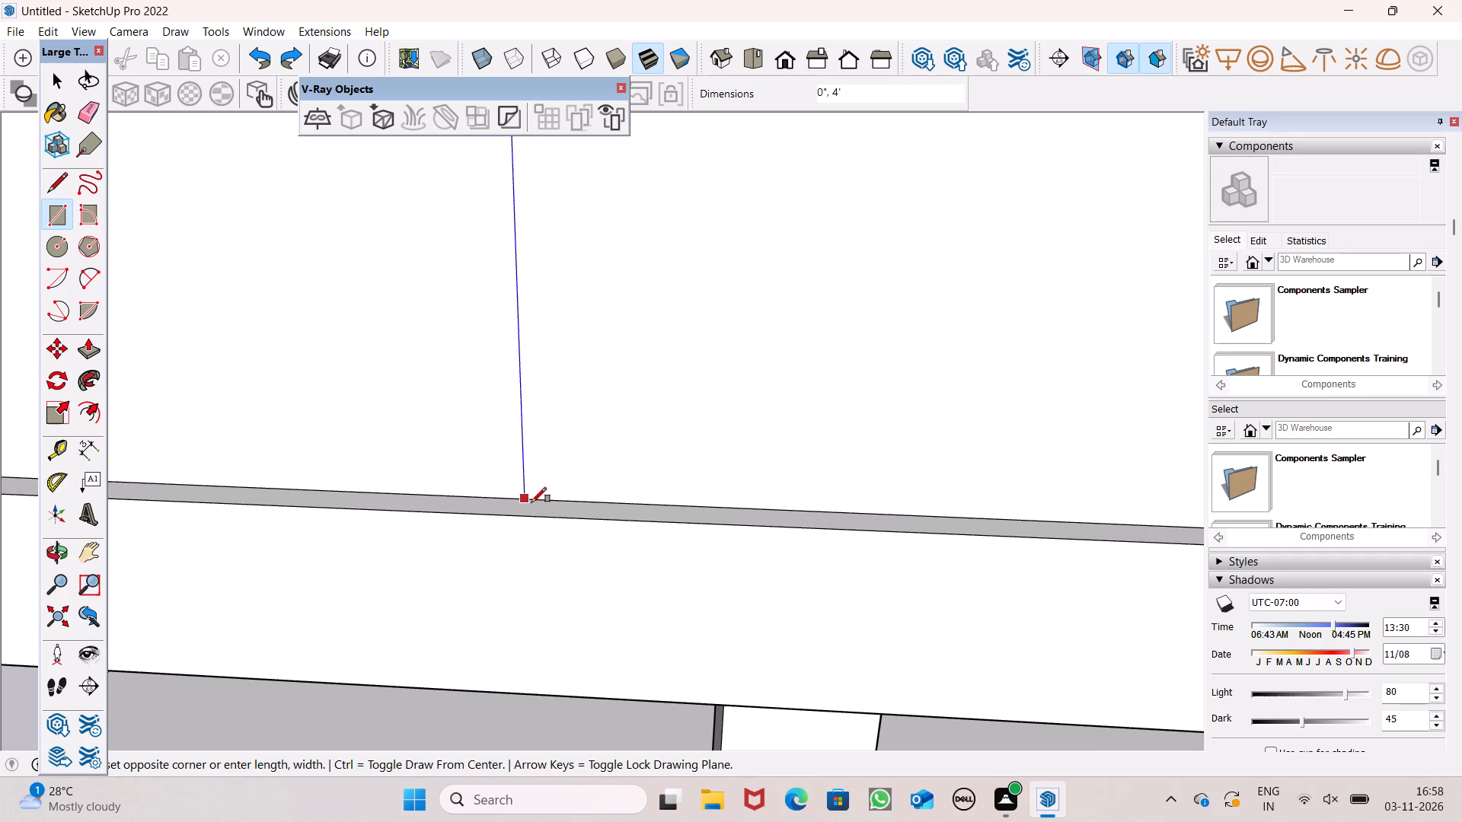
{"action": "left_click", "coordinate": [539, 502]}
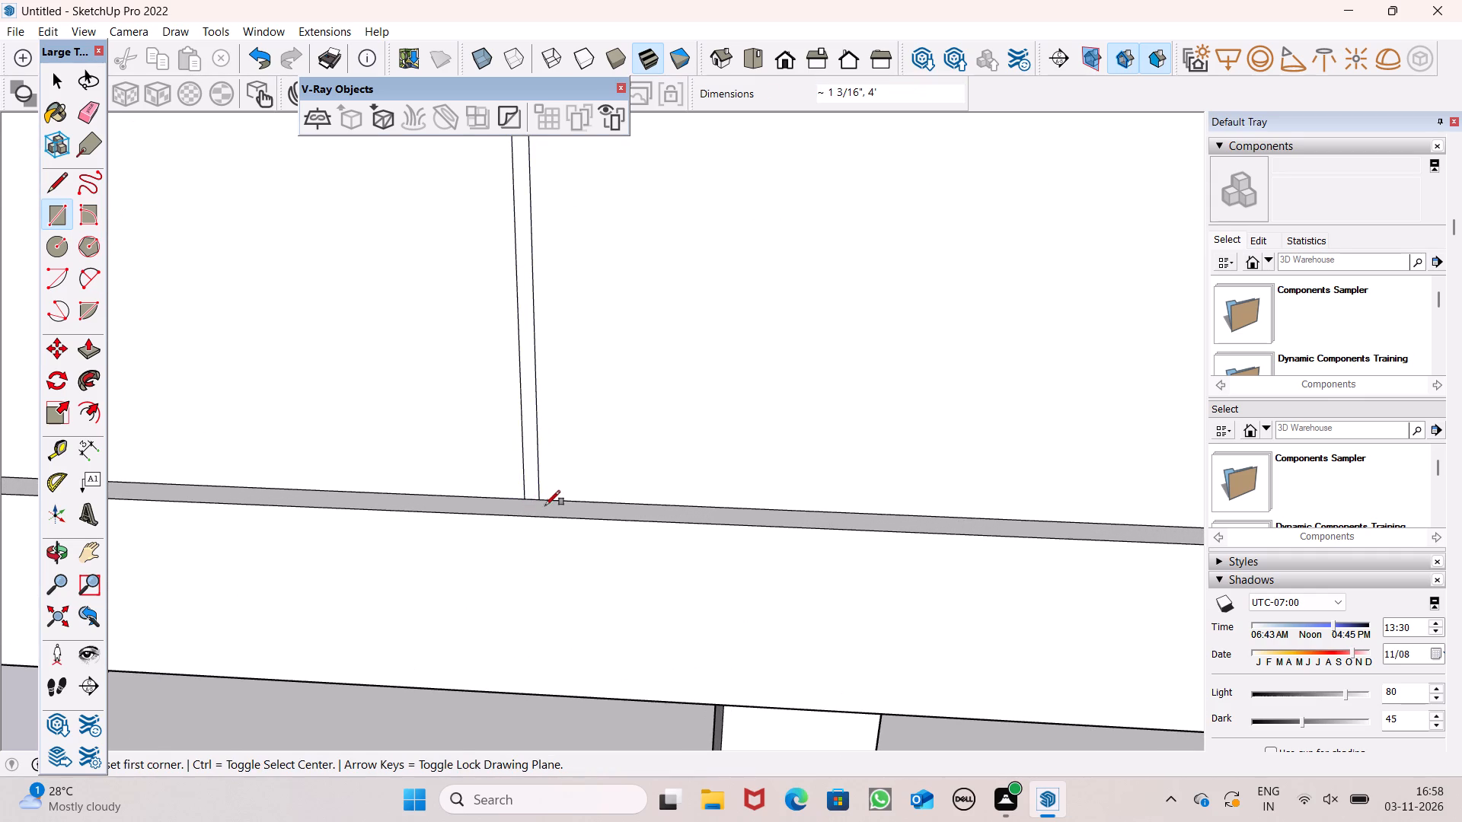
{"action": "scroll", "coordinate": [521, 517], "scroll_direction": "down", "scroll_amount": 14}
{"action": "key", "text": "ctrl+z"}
Draw a second upright rectangle about 2 1/2" by 4' on the side parapet's outer face, from its top edge to the slab.
{"action": "middle_click_drag", "start_coordinate": [524, 519], "coordinate": [544, 530], "text": "ctrl"}
{"action": "middle_click_drag", "start_coordinate": [604, 486], "coordinate": [597, 470]}
{"action": "middle_click", "coordinate": [597, 470]}
{"action": "middle_click_drag", "start_coordinate": [597, 470], "coordinate": [592, 464]}
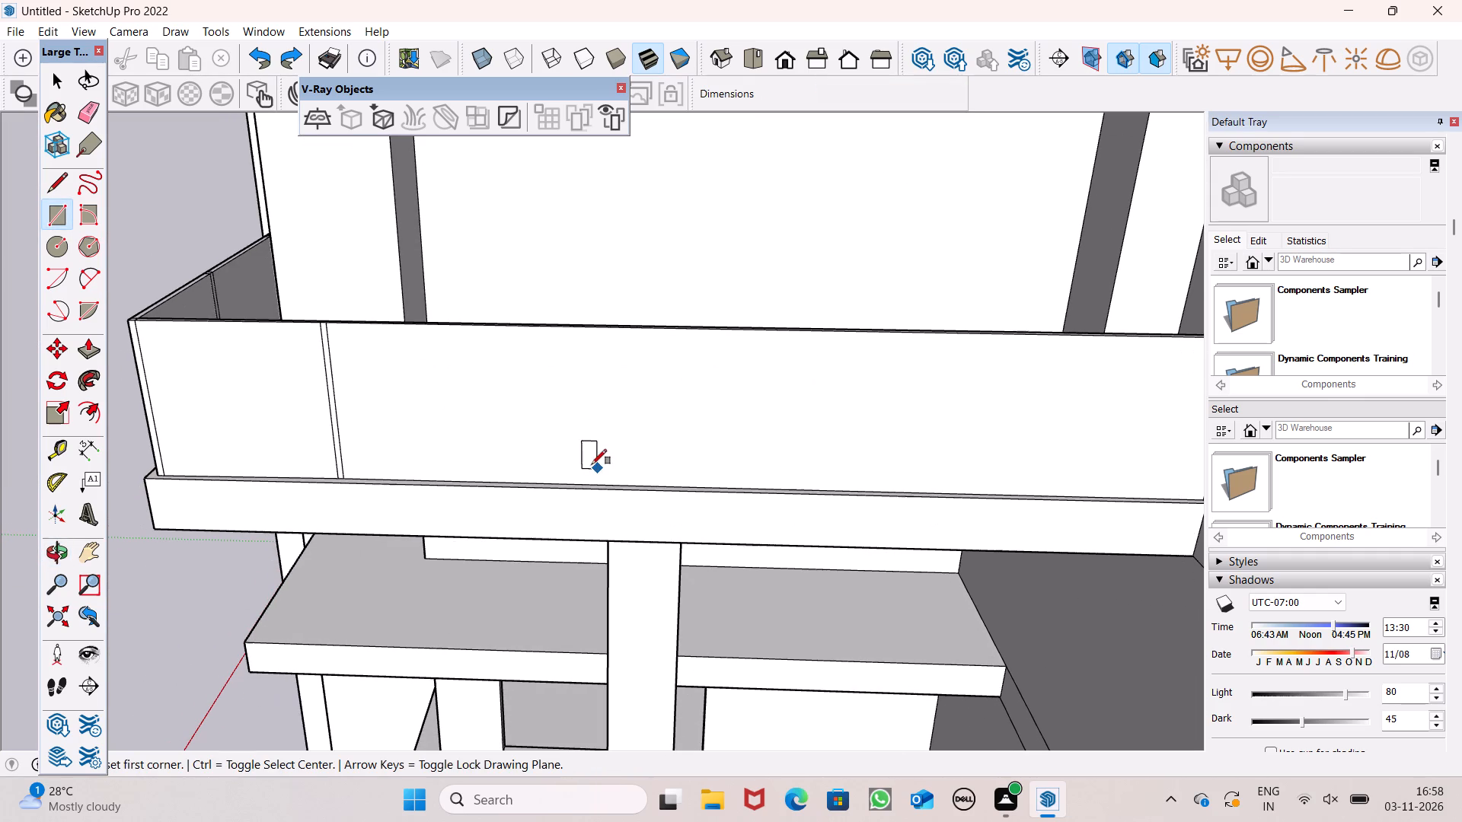
{"action": "middle_click_drag", "start_coordinate": [592, 464], "coordinate": [592, 464]}
{"action": "scroll", "coordinate": [519, 326], "scroll_direction": "up", "scroll_amount": 2}
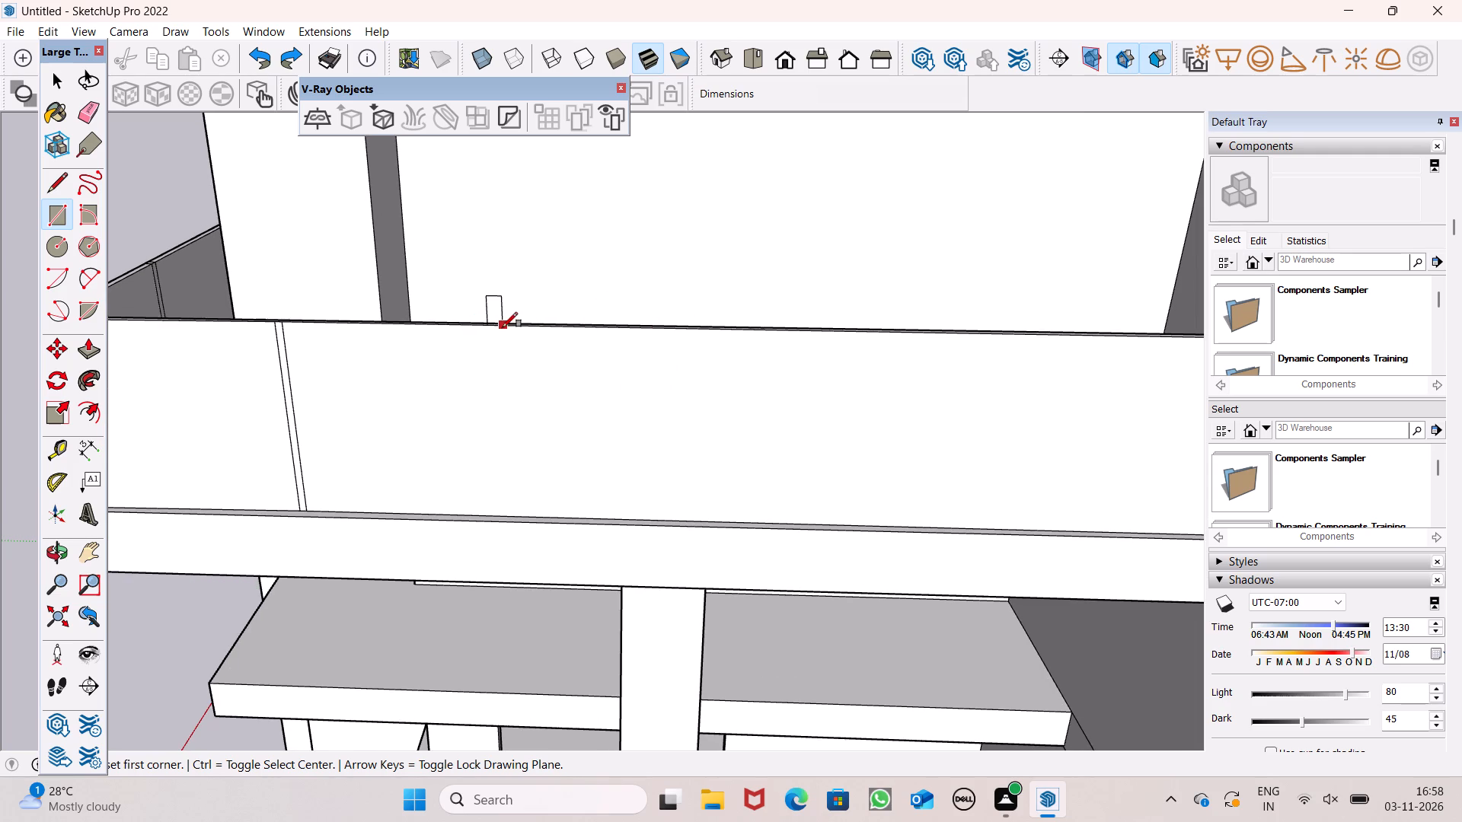
{"action": "left_click", "coordinate": [503, 327]}
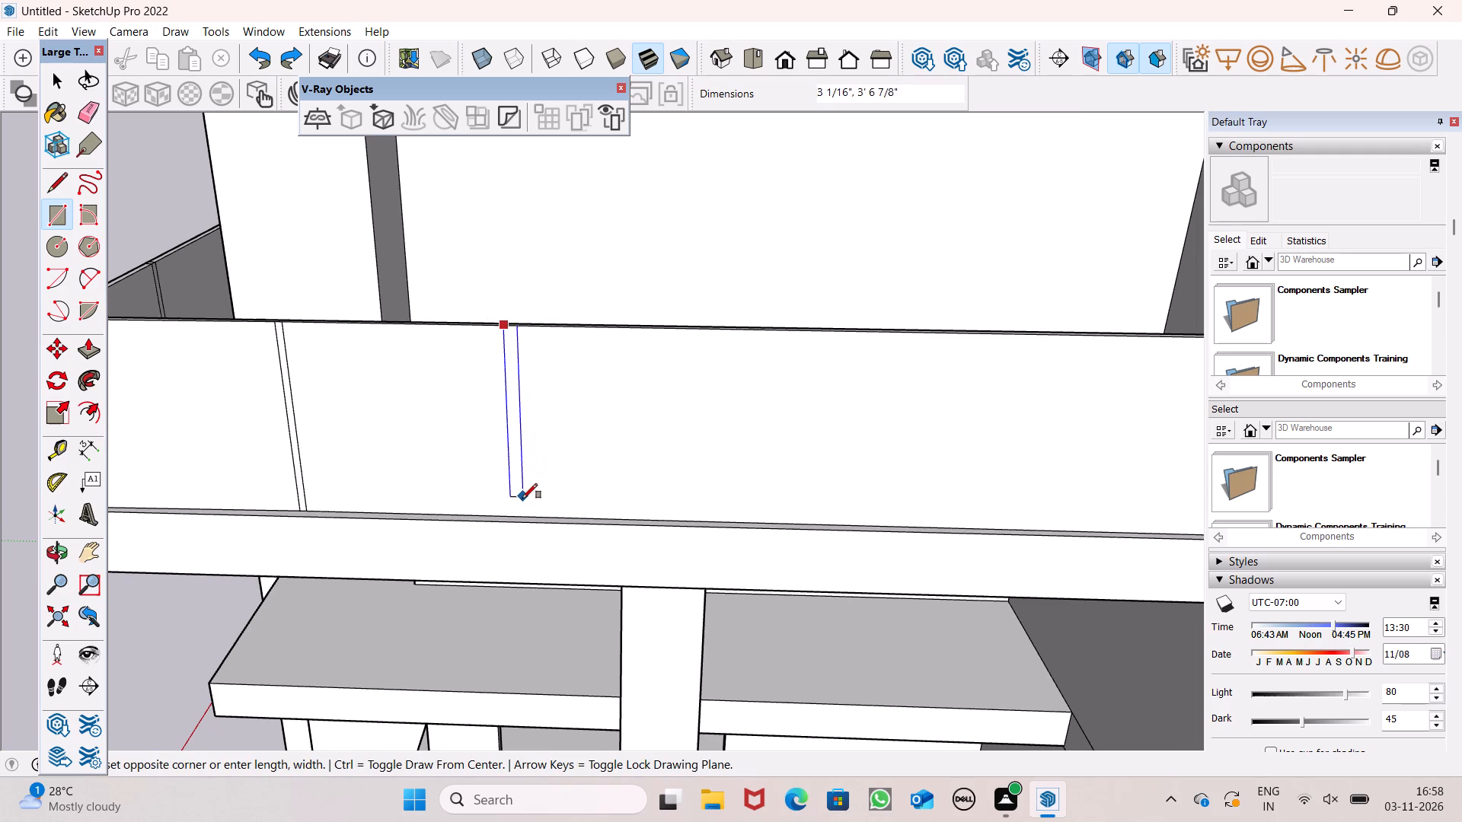
{"action": "scroll", "coordinate": [522, 500], "scroll_direction": "up", "scroll_amount": 7}
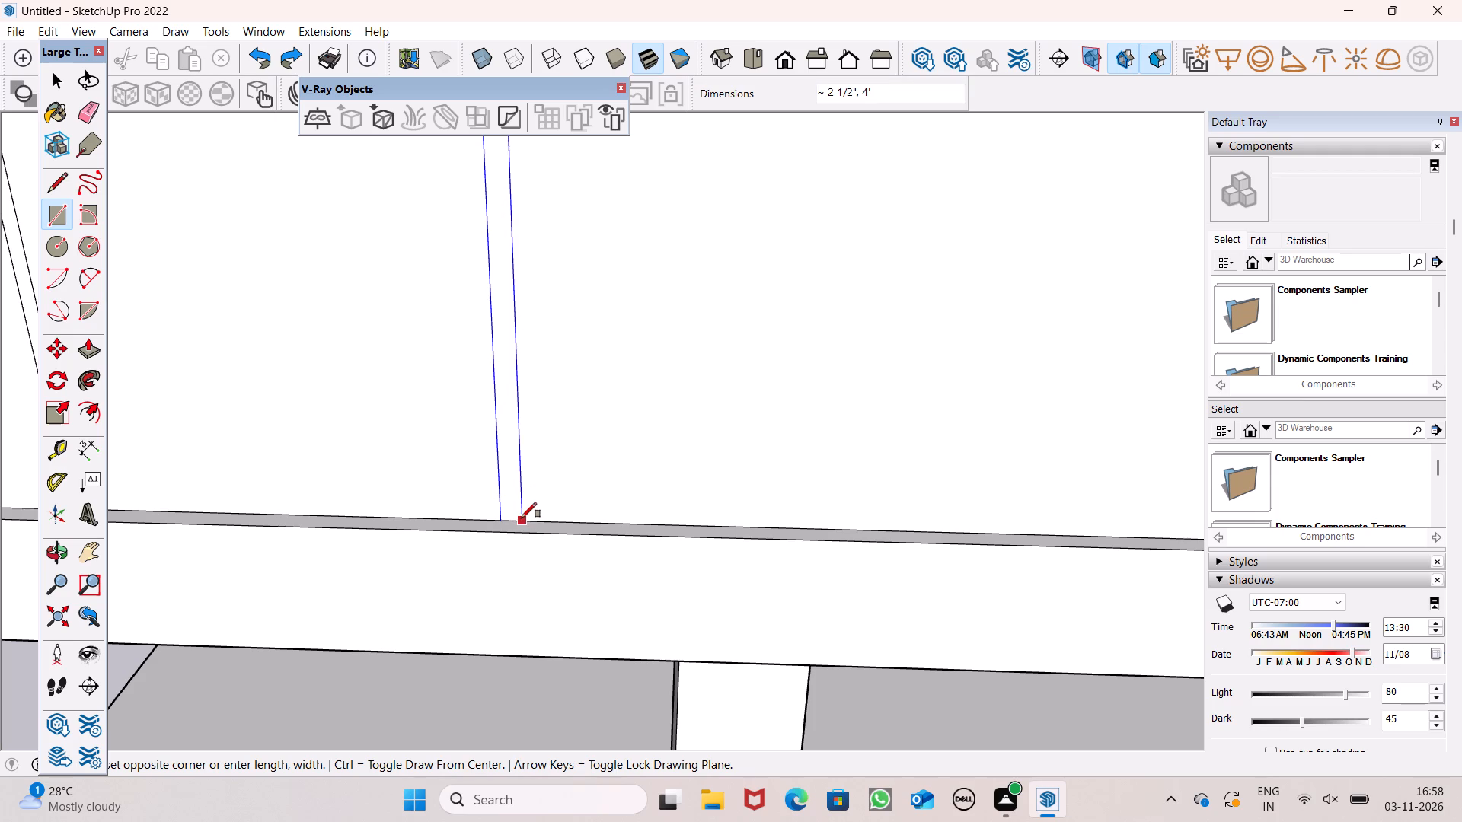
{"action": "left_click", "coordinate": [522, 518]}
{"action": "scroll", "coordinate": [443, 518], "scroll_direction": "down", "scroll_amount": 14}
{"action": "key", "text": "space"}
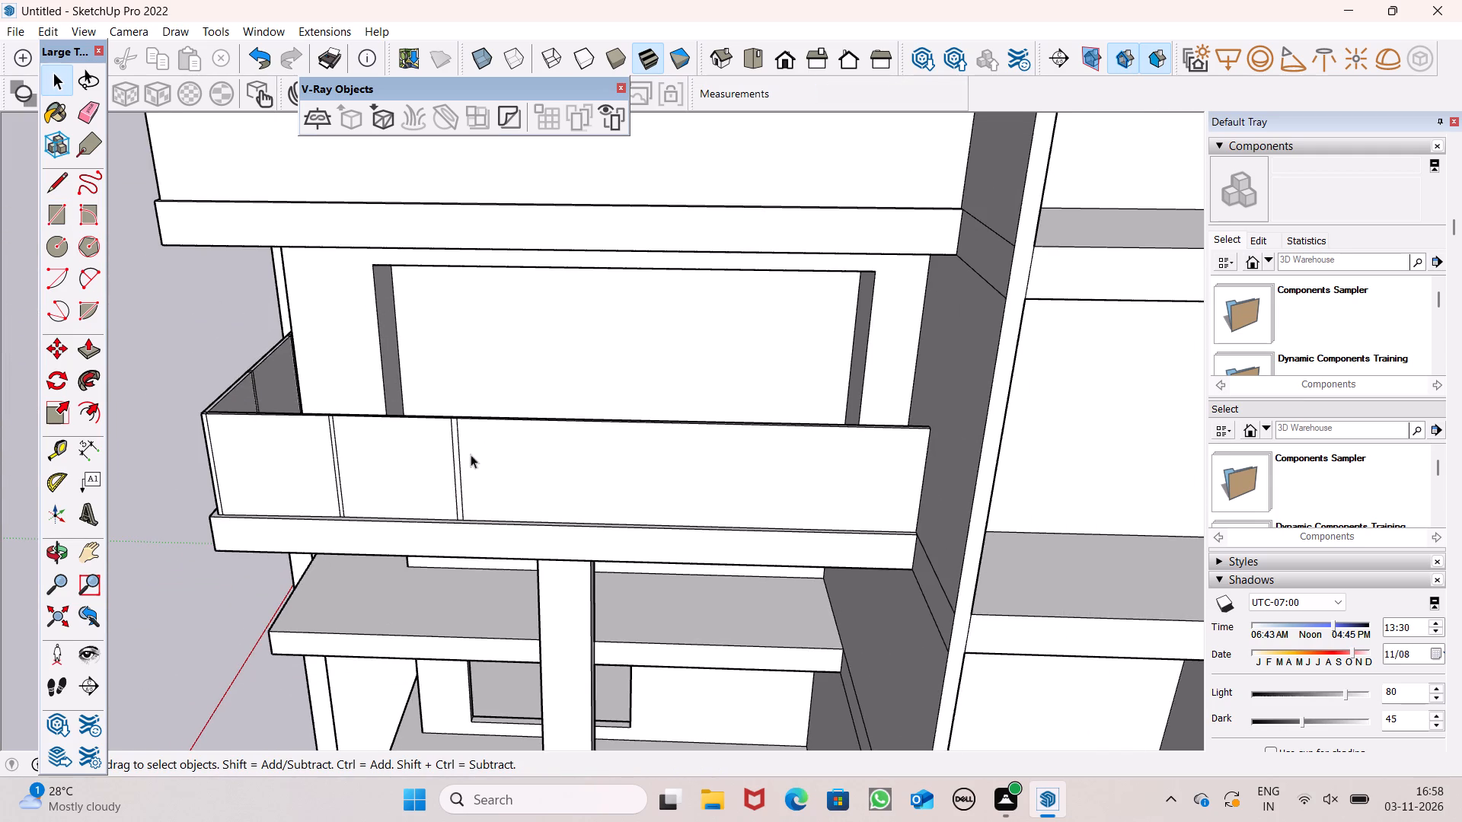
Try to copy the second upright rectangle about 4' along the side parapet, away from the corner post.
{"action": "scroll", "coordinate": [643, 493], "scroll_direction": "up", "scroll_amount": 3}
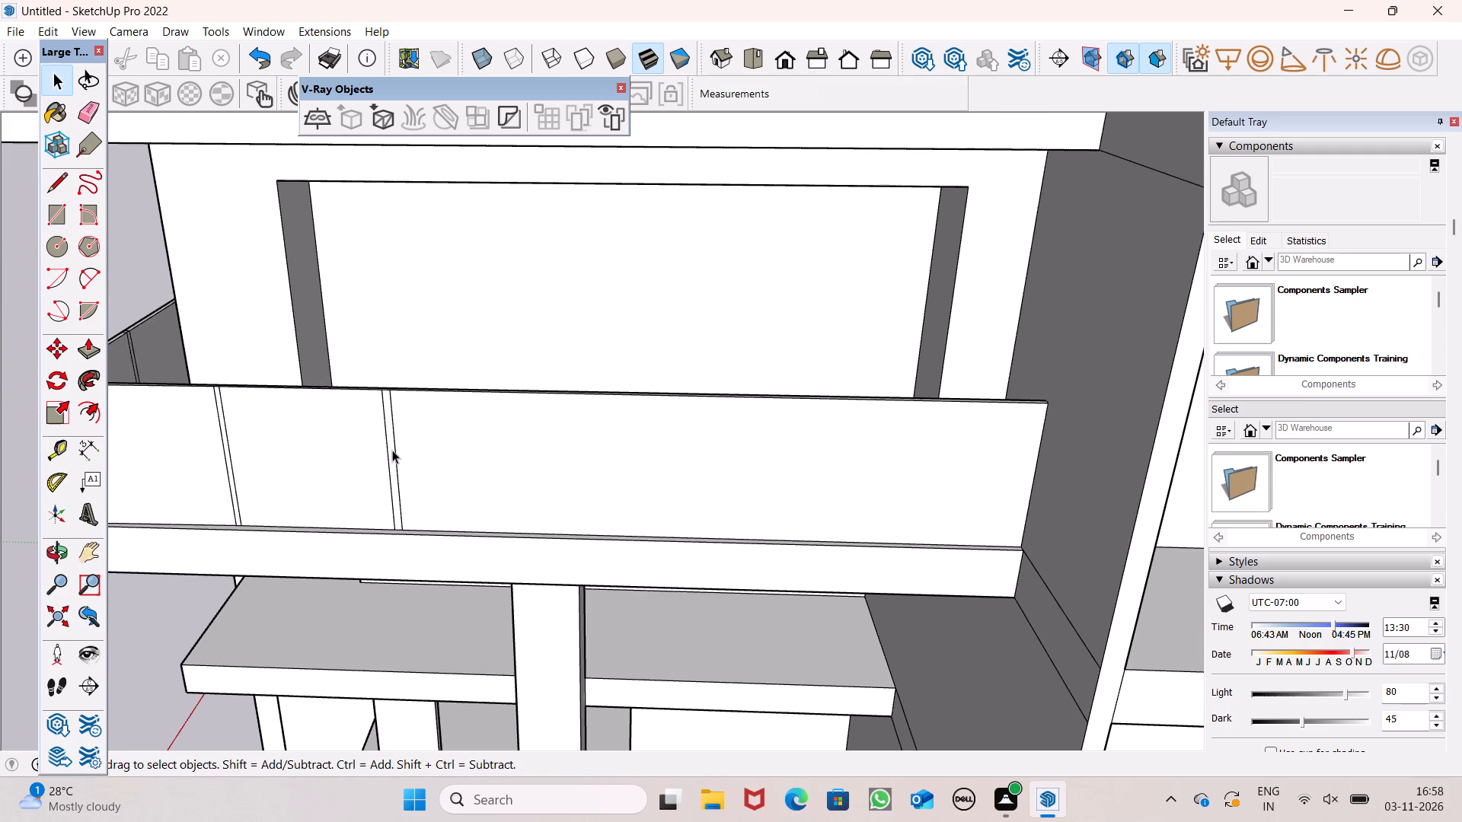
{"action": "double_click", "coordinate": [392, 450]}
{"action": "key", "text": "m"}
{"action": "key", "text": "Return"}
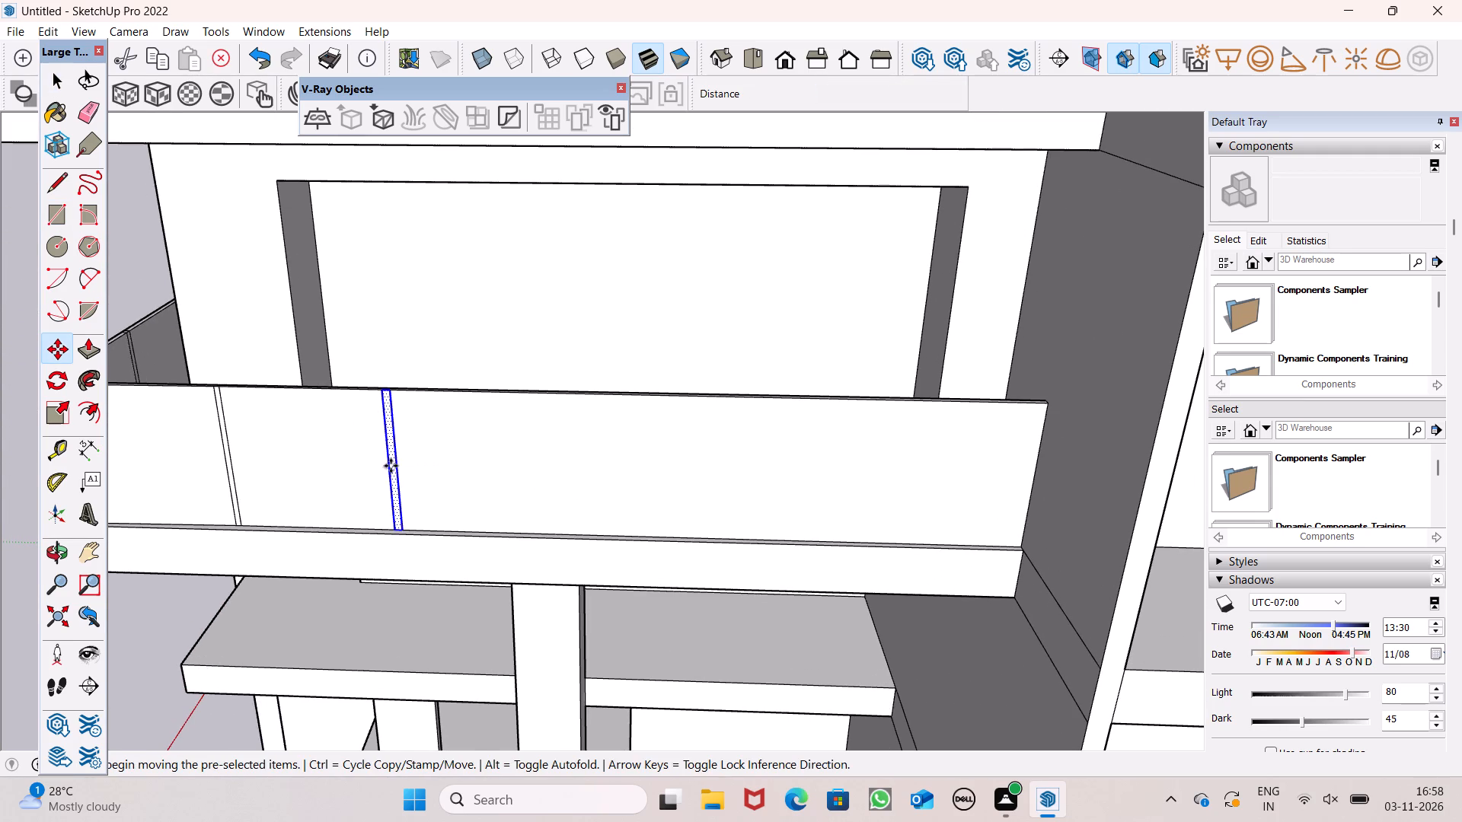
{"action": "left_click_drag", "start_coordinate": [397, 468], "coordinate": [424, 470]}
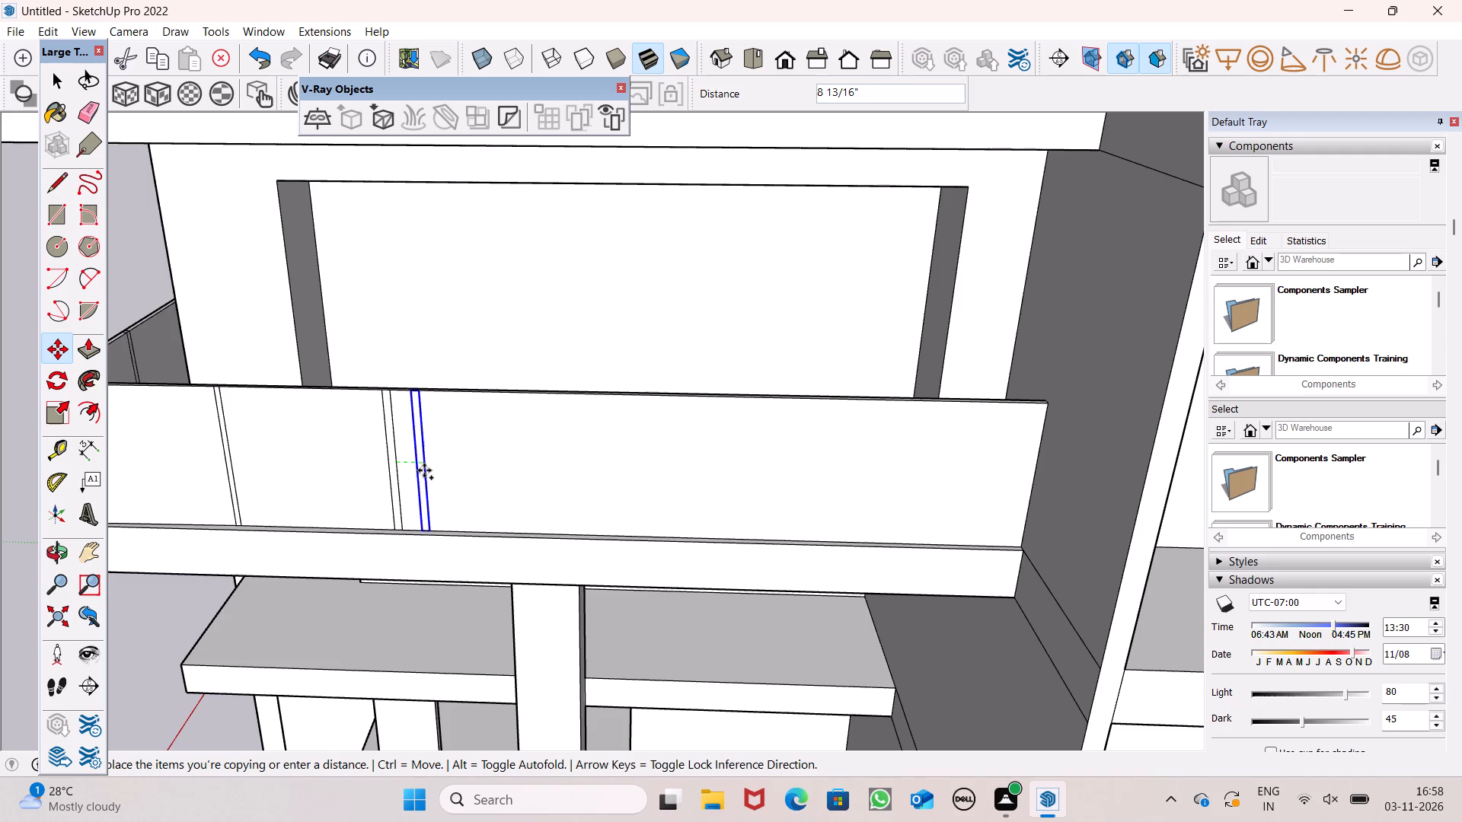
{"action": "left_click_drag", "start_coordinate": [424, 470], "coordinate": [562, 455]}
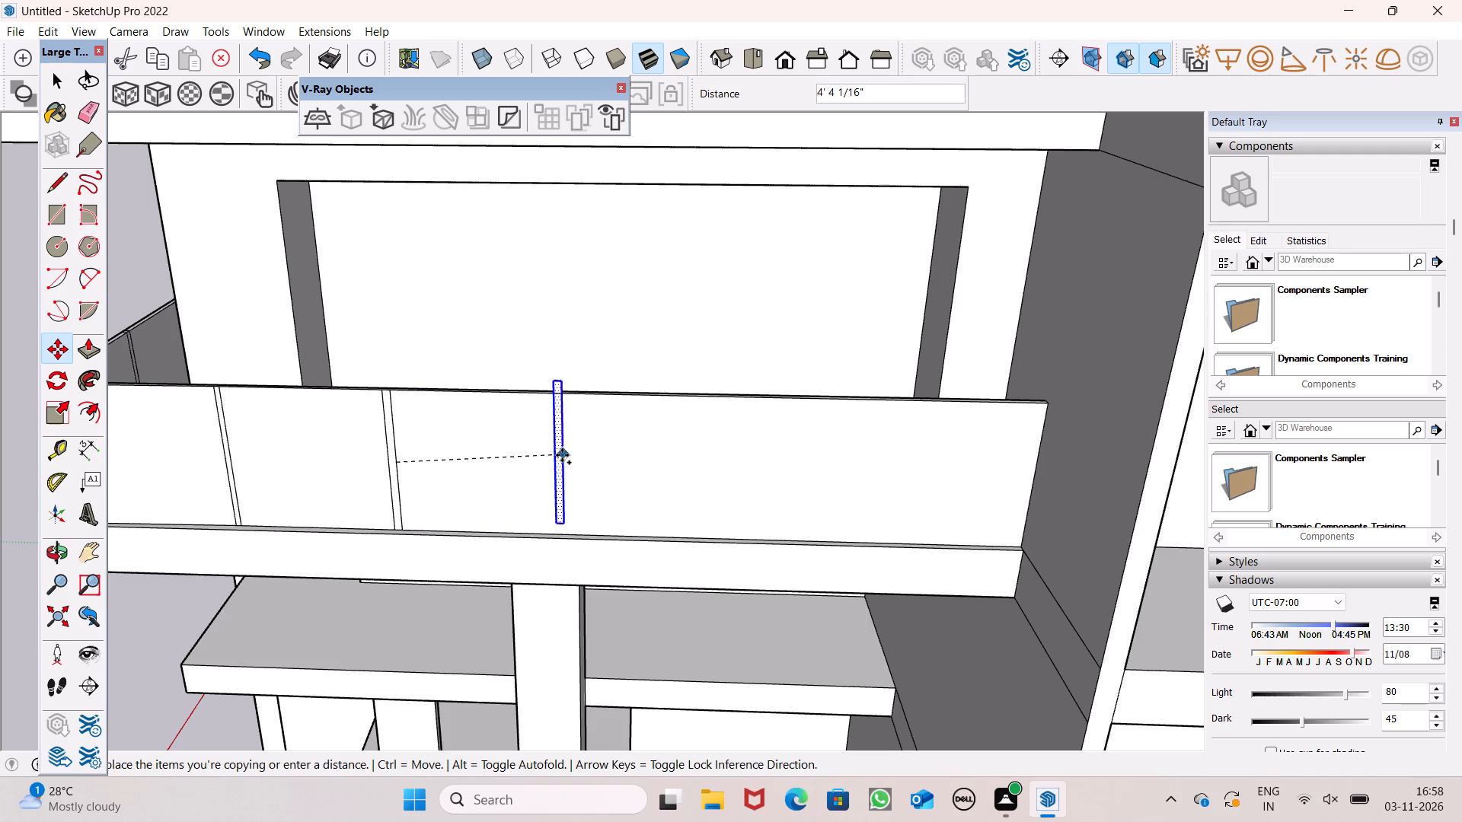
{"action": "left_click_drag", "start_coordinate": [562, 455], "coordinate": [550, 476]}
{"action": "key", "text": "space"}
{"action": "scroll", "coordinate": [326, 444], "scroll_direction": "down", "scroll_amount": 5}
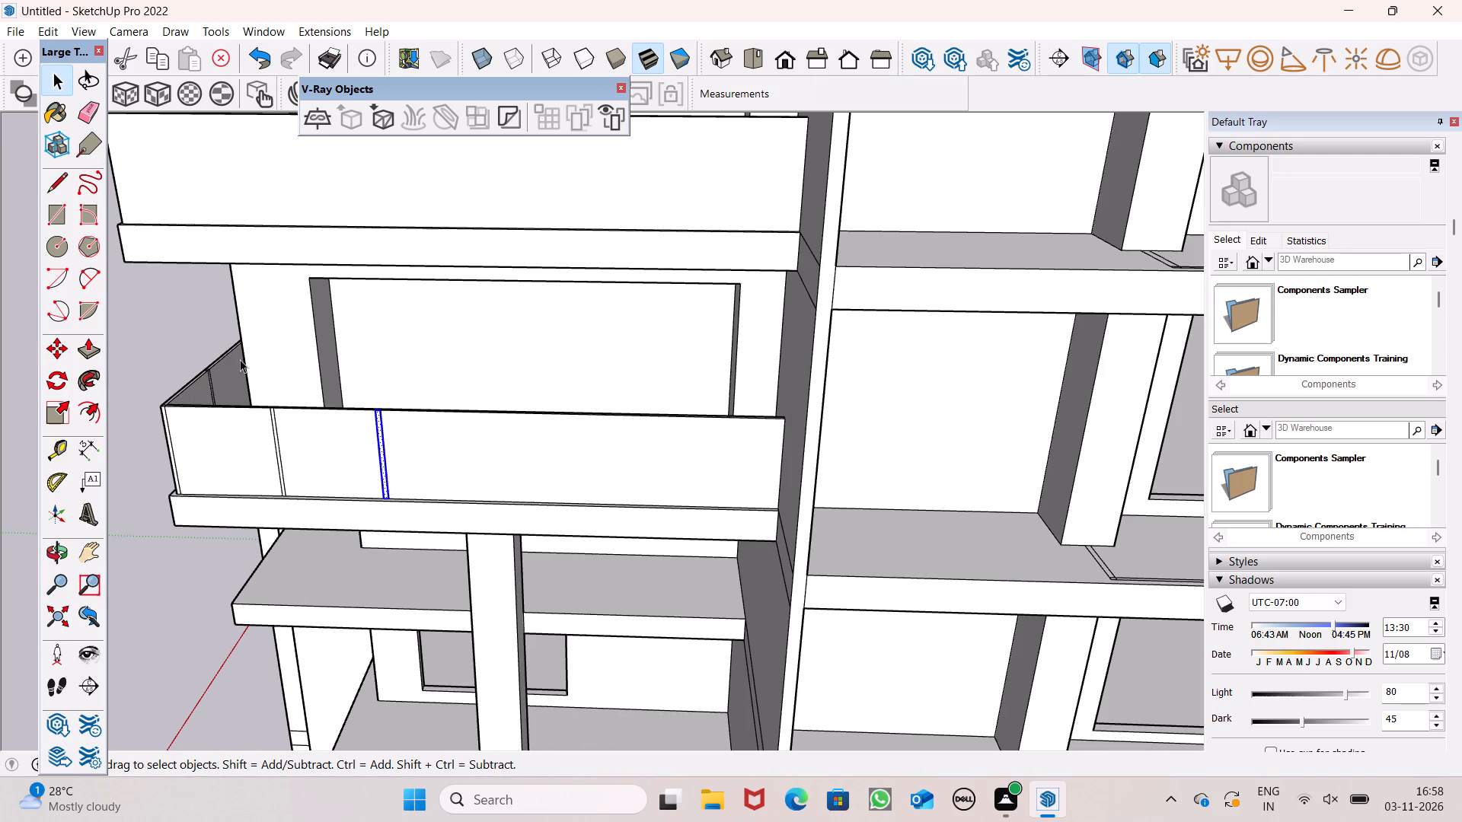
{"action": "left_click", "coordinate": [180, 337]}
Draw a third narrow upright rectangle about 4' tall beyond the second strip on the side parapet's outer face, down to the slab.
{"action": "middle_click_drag", "start_coordinate": [555, 437], "coordinate": [544, 416]}
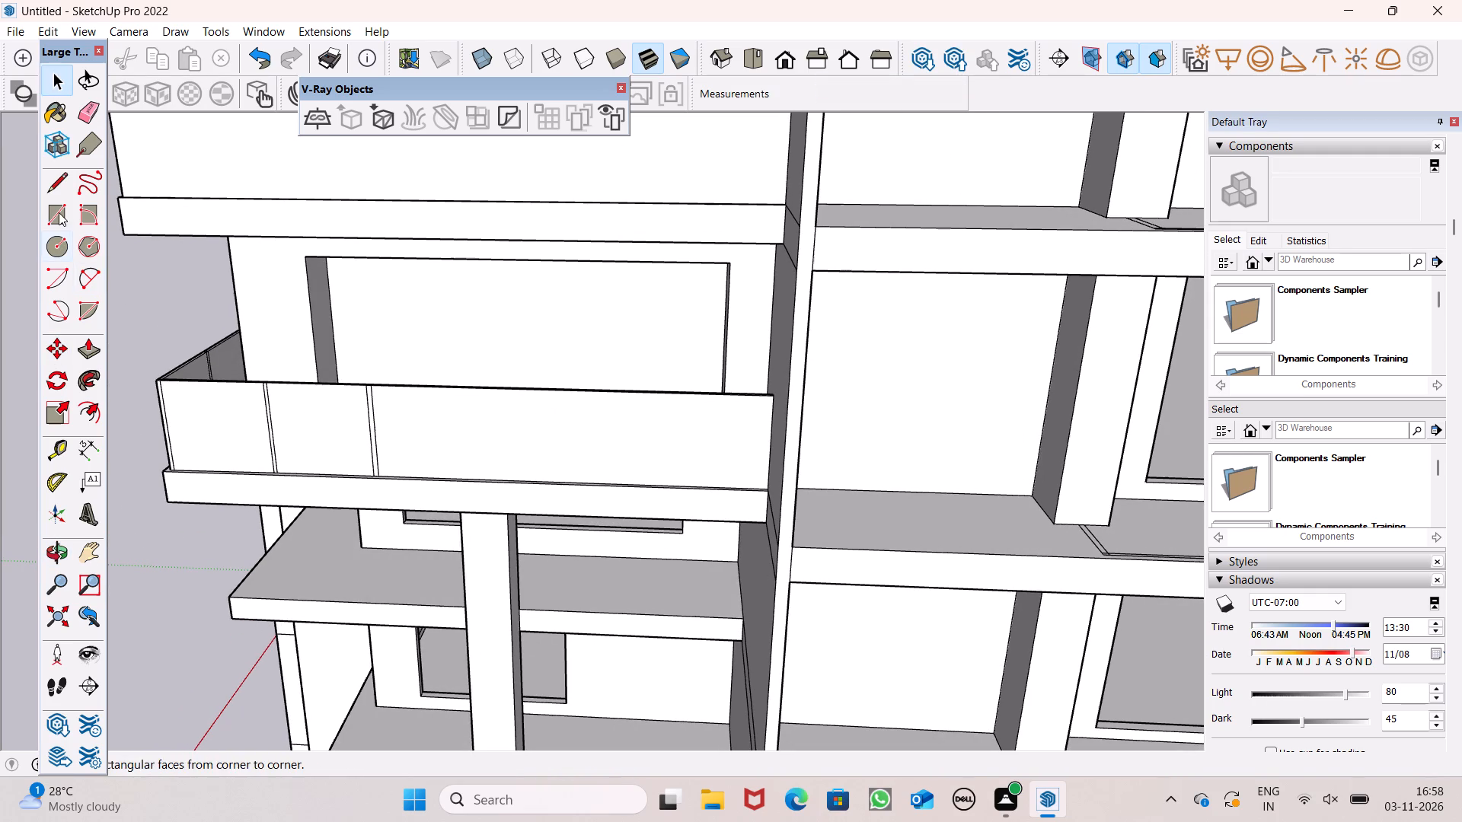
{"action": "left_click", "coordinate": [59, 212]}
{"action": "scroll", "coordinate": [460, 408], "scroll_direction": "up", "scroll_amount": 6}
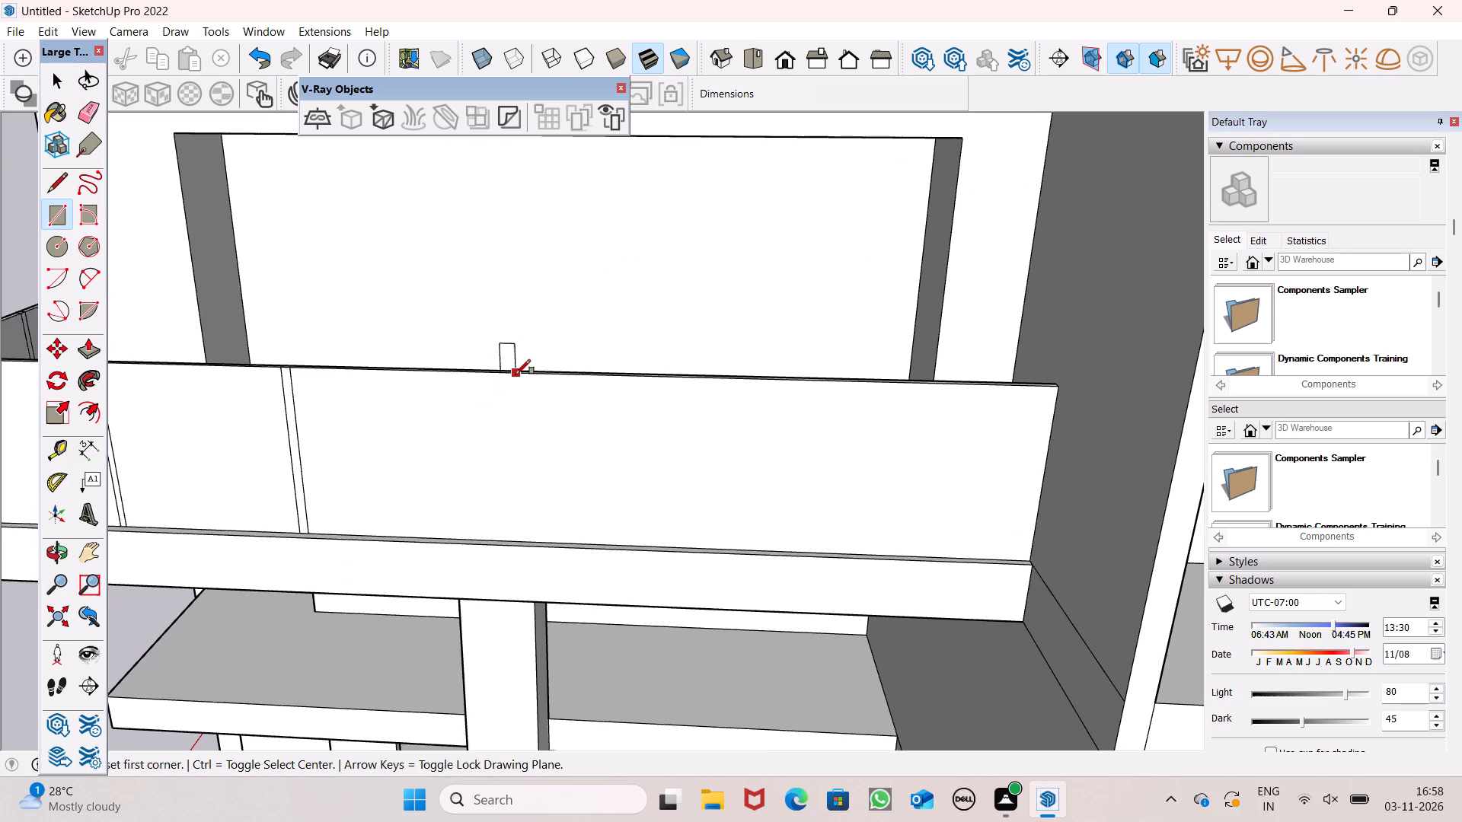
{"action": "left_click", "coordinate": [516, 374]}
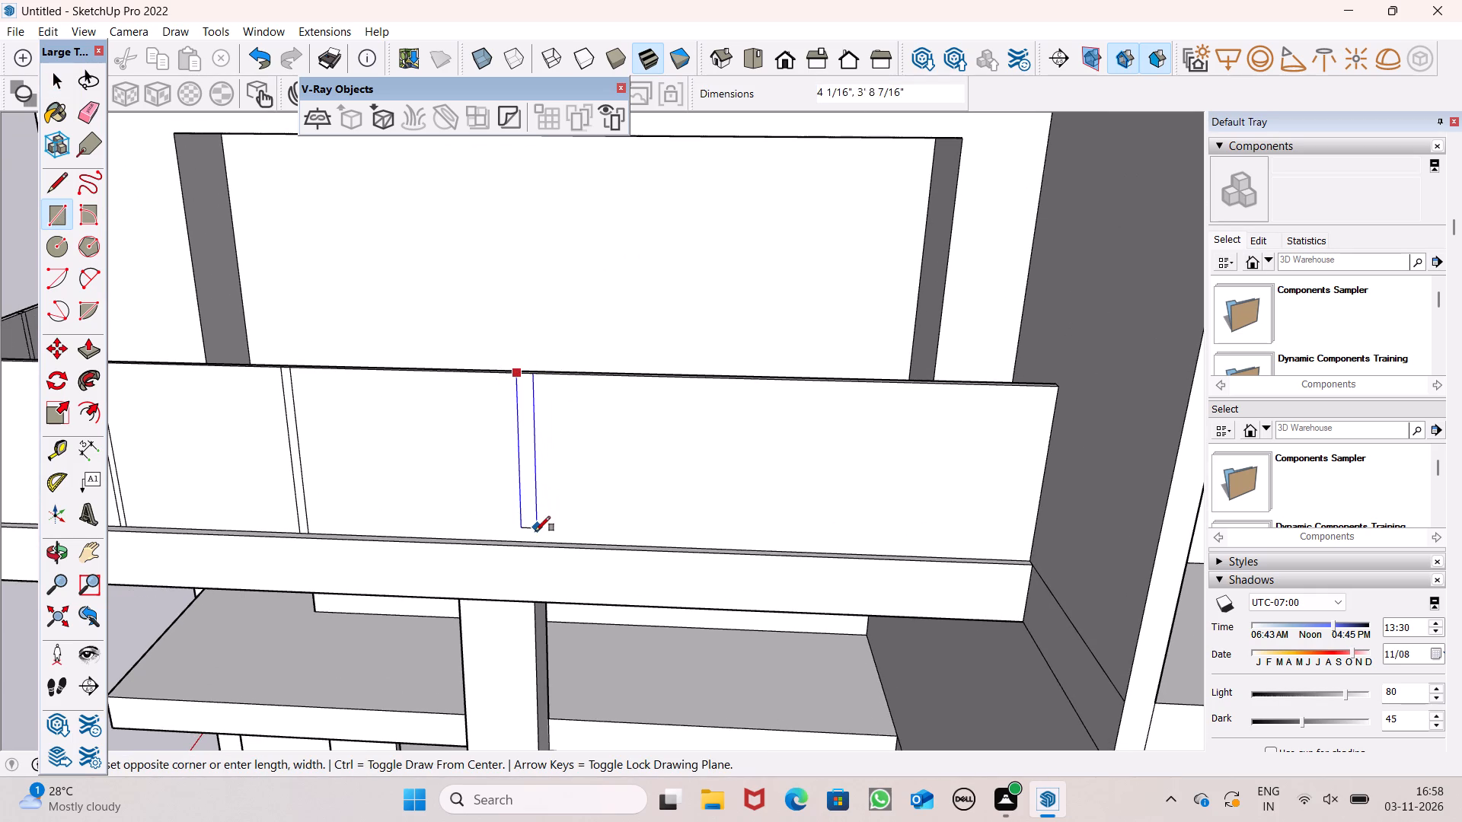
{"action": "scroll", "coordinate": [533, 537], "scroll_direction": "up", "scroll_amount": 6}
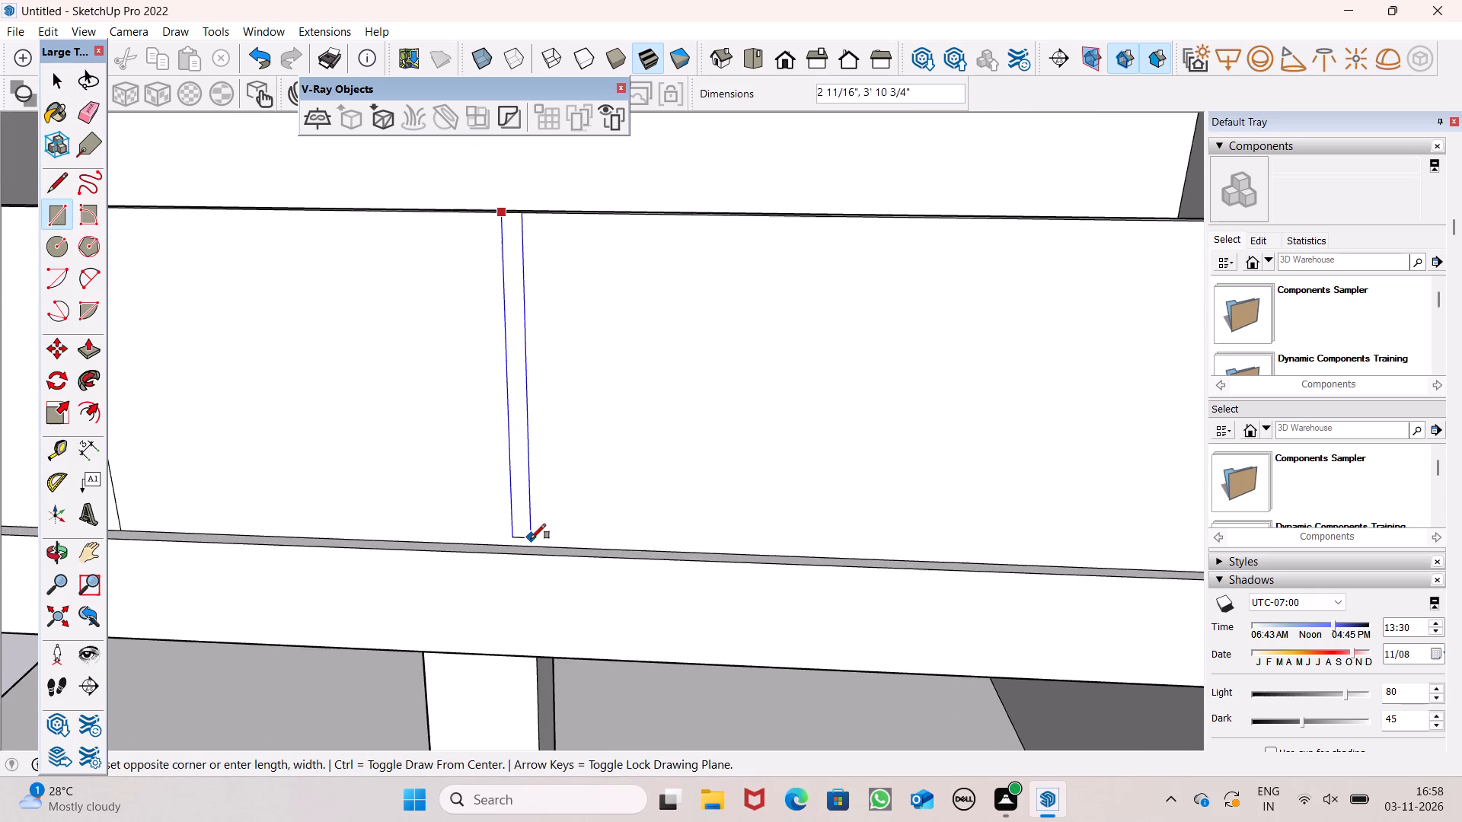
{"action": "left_click", "coordinate": [526, 543]}
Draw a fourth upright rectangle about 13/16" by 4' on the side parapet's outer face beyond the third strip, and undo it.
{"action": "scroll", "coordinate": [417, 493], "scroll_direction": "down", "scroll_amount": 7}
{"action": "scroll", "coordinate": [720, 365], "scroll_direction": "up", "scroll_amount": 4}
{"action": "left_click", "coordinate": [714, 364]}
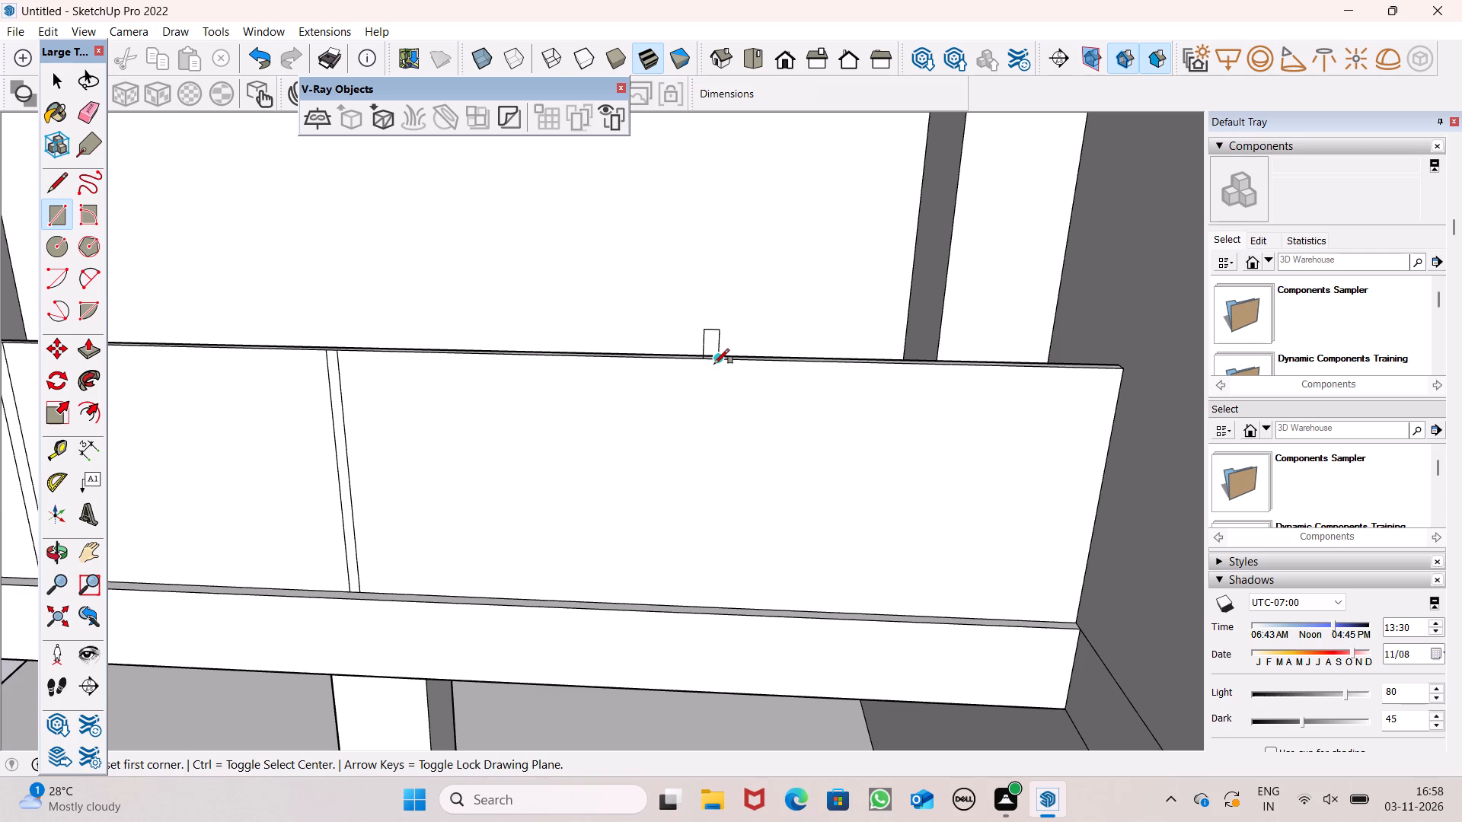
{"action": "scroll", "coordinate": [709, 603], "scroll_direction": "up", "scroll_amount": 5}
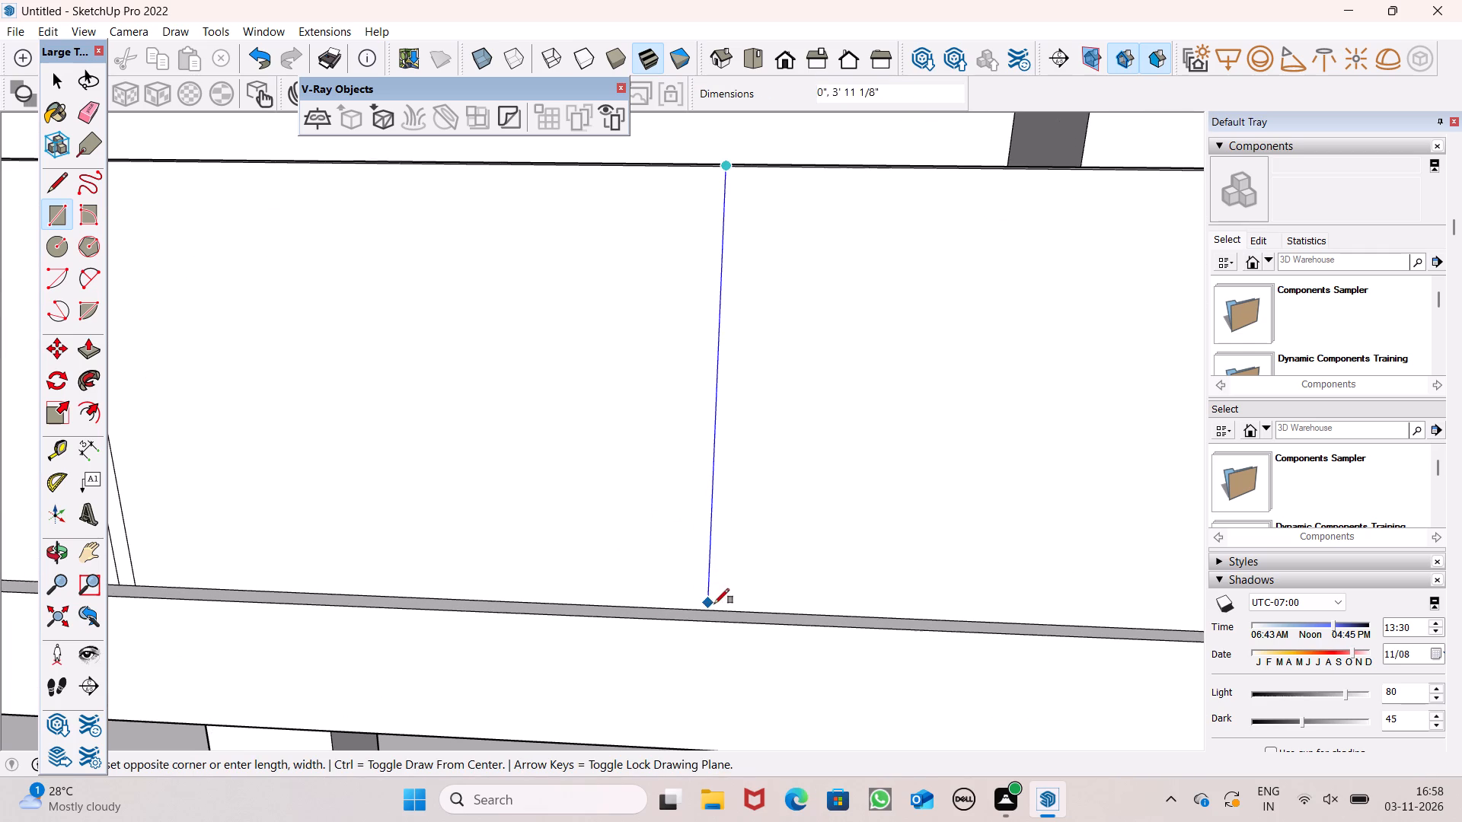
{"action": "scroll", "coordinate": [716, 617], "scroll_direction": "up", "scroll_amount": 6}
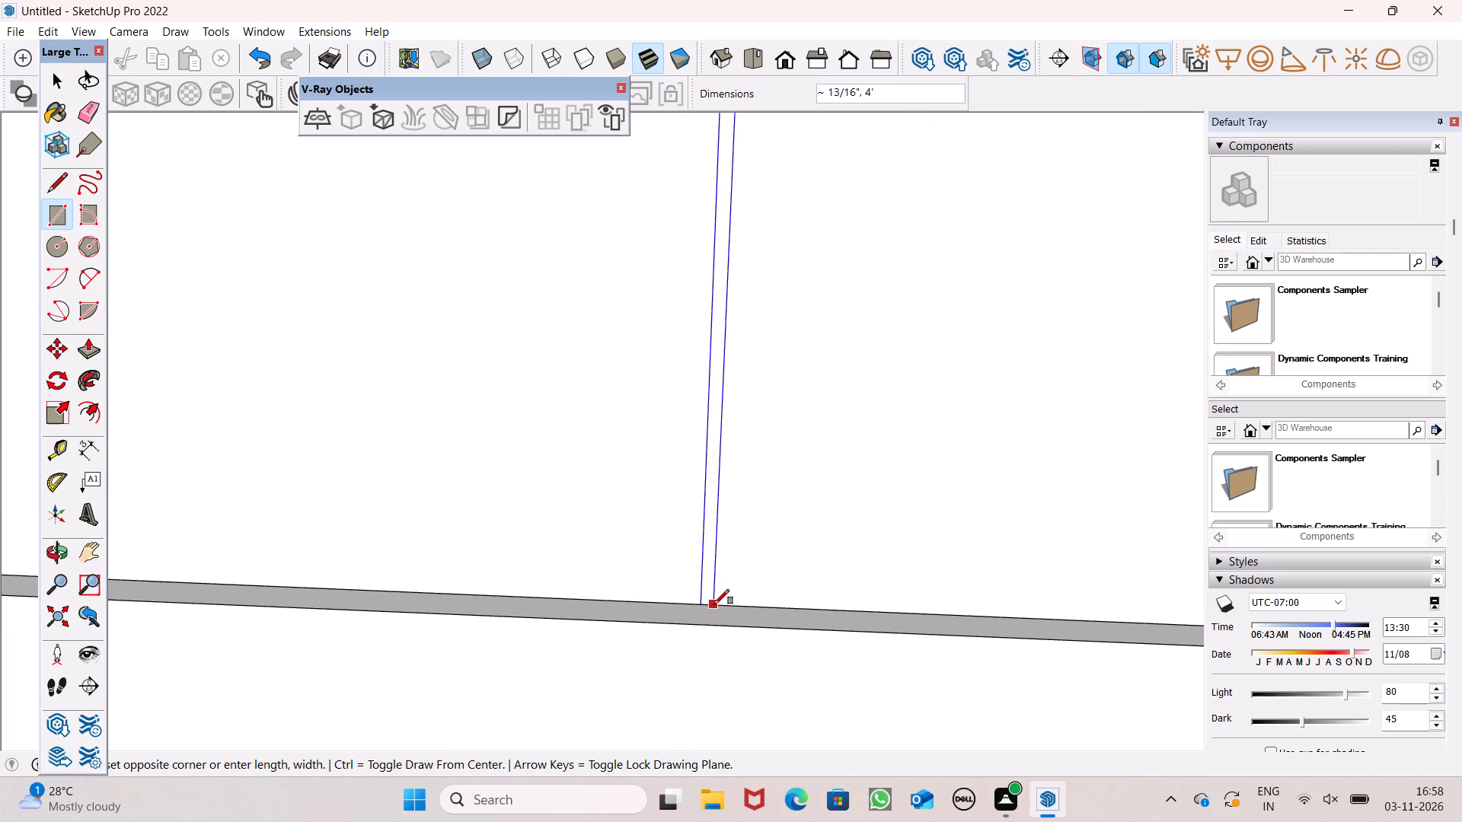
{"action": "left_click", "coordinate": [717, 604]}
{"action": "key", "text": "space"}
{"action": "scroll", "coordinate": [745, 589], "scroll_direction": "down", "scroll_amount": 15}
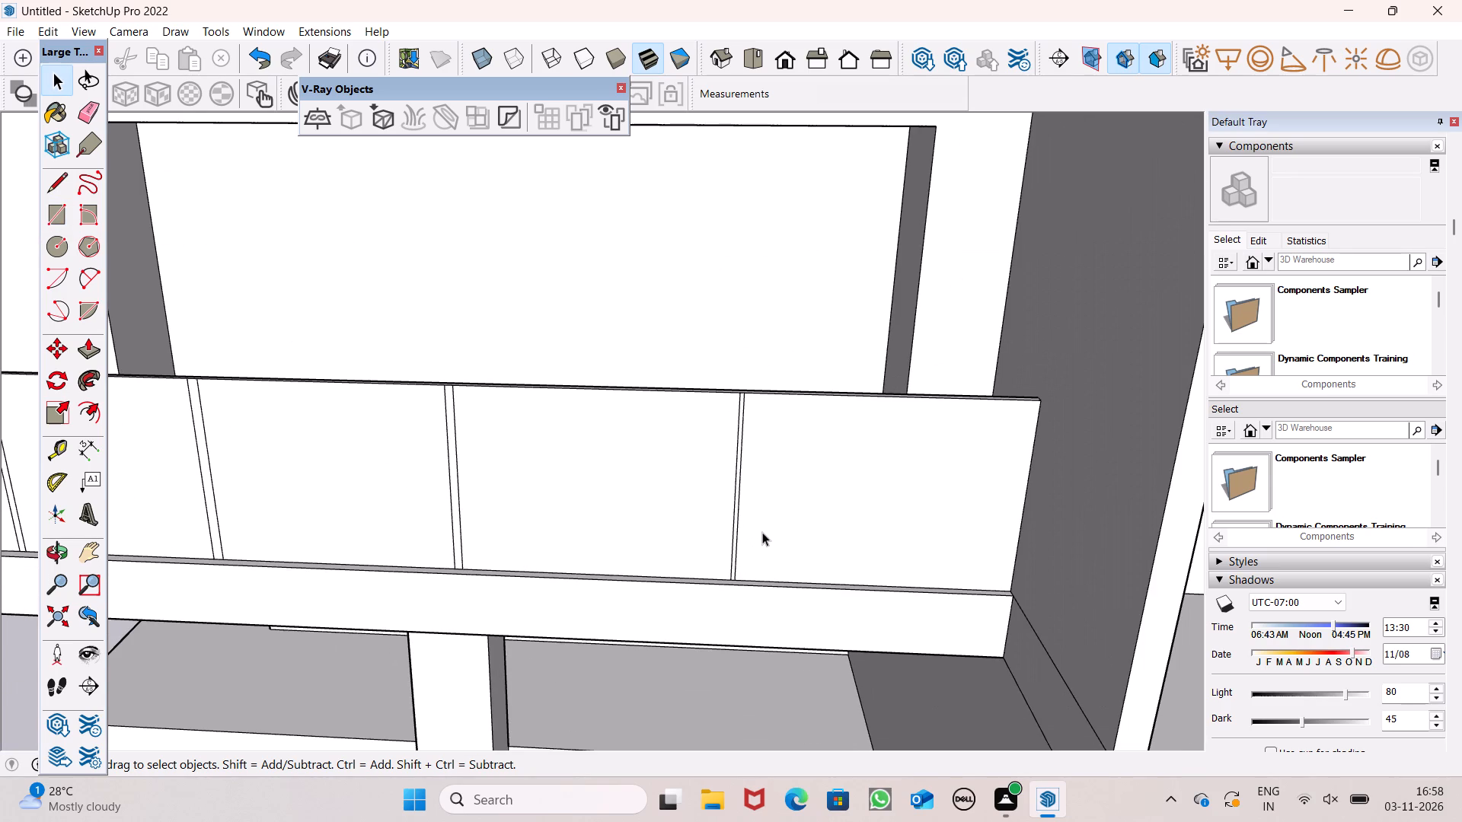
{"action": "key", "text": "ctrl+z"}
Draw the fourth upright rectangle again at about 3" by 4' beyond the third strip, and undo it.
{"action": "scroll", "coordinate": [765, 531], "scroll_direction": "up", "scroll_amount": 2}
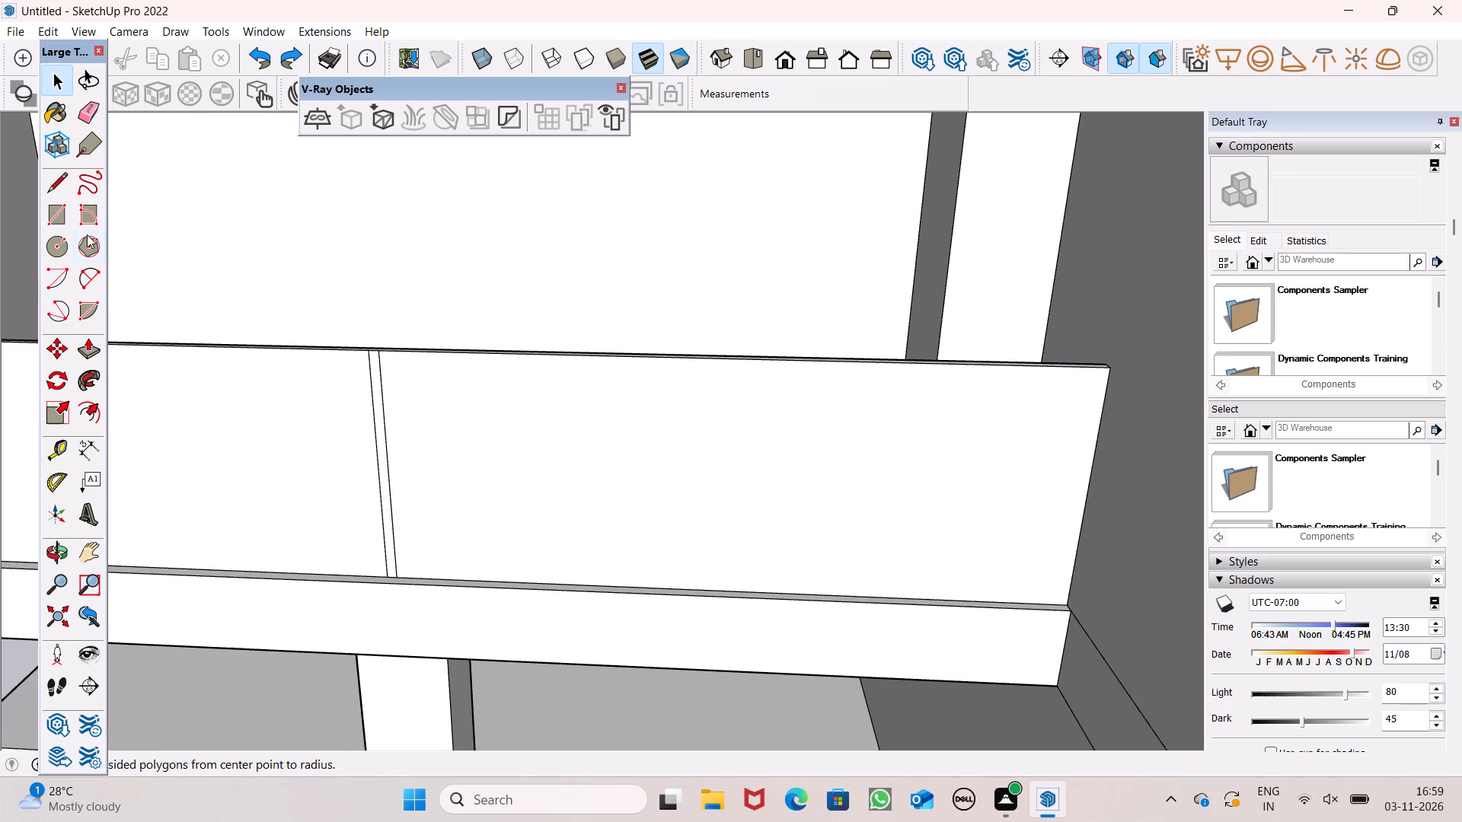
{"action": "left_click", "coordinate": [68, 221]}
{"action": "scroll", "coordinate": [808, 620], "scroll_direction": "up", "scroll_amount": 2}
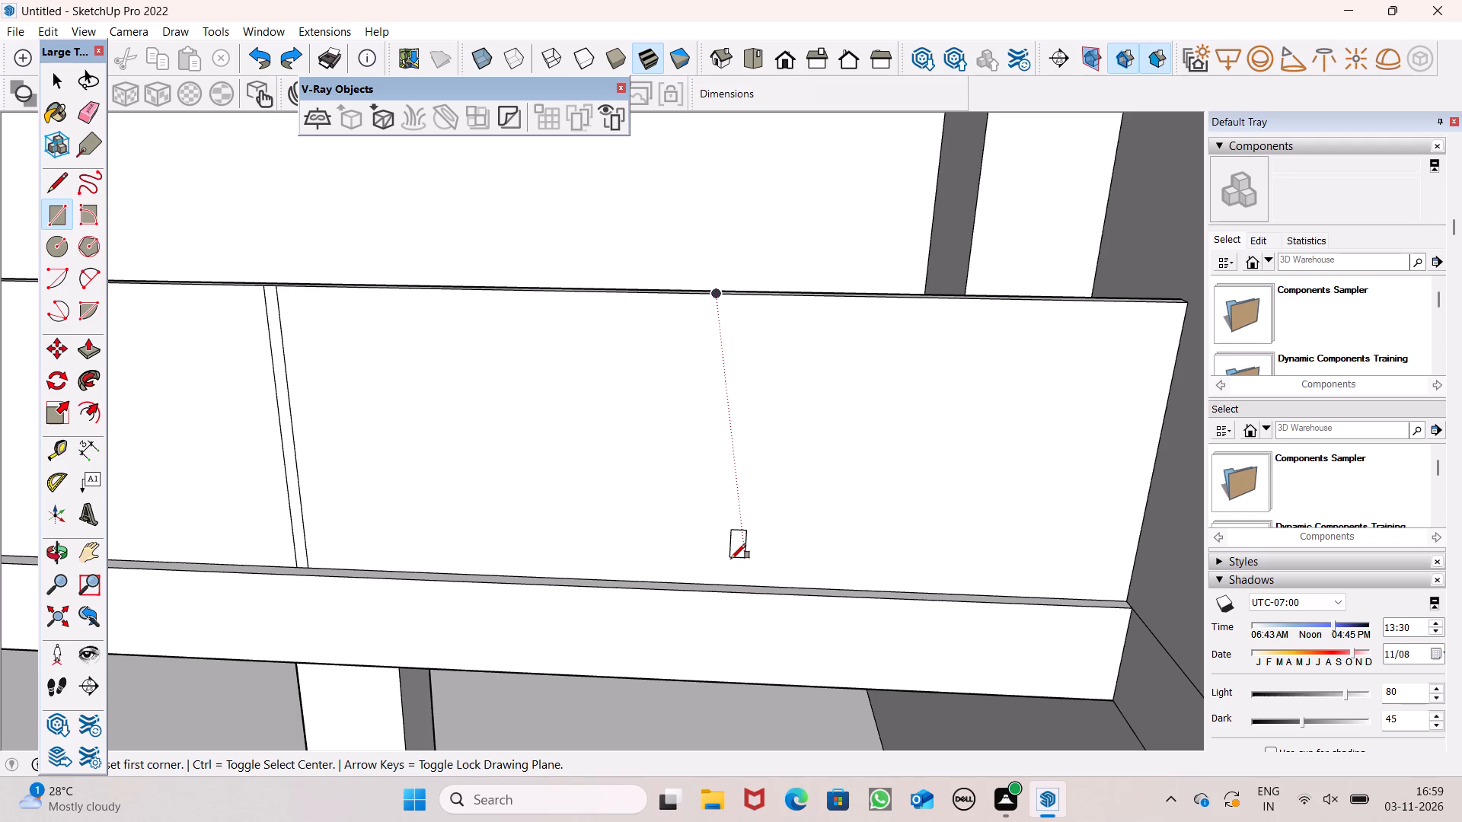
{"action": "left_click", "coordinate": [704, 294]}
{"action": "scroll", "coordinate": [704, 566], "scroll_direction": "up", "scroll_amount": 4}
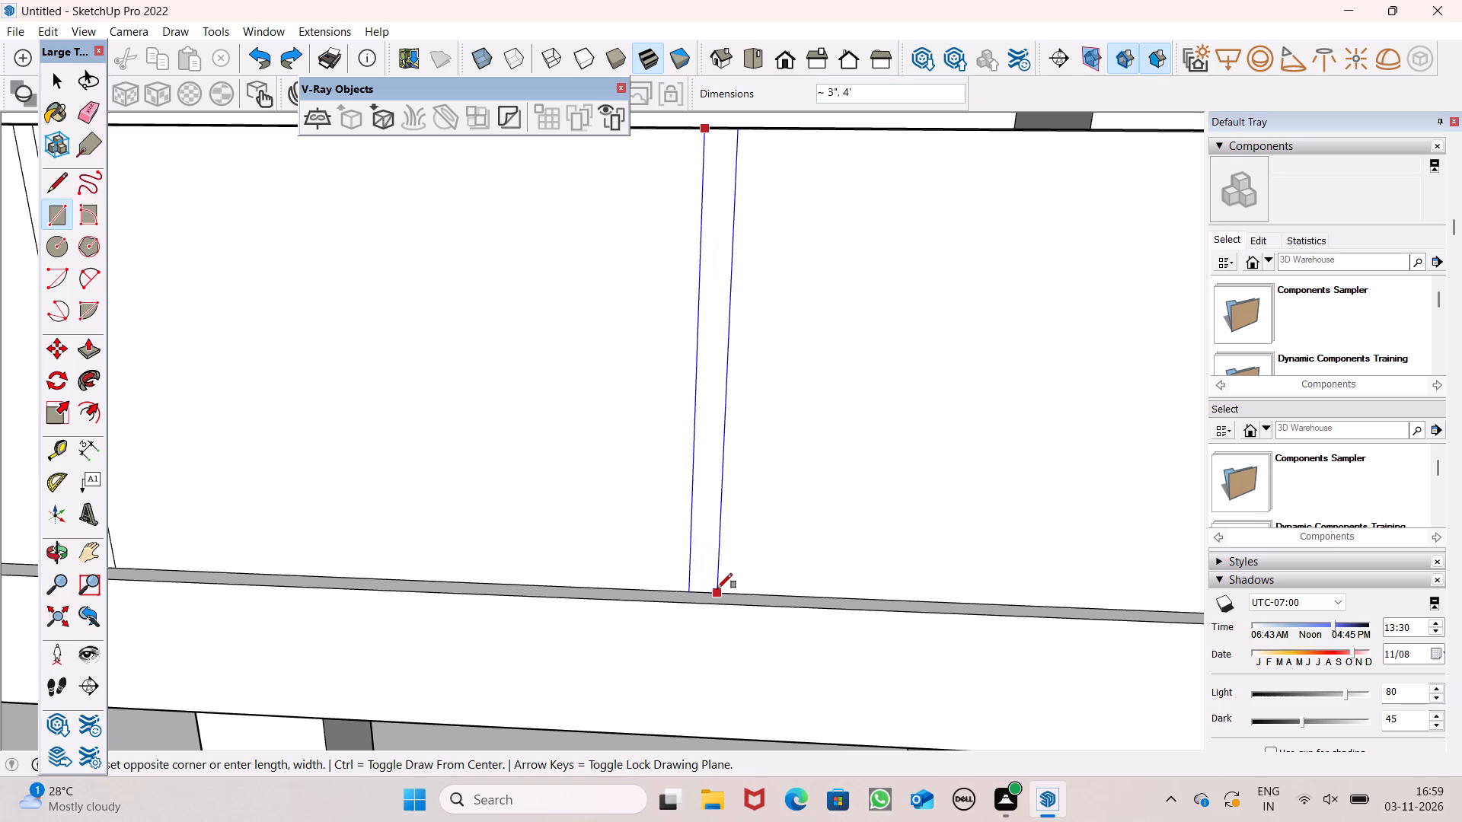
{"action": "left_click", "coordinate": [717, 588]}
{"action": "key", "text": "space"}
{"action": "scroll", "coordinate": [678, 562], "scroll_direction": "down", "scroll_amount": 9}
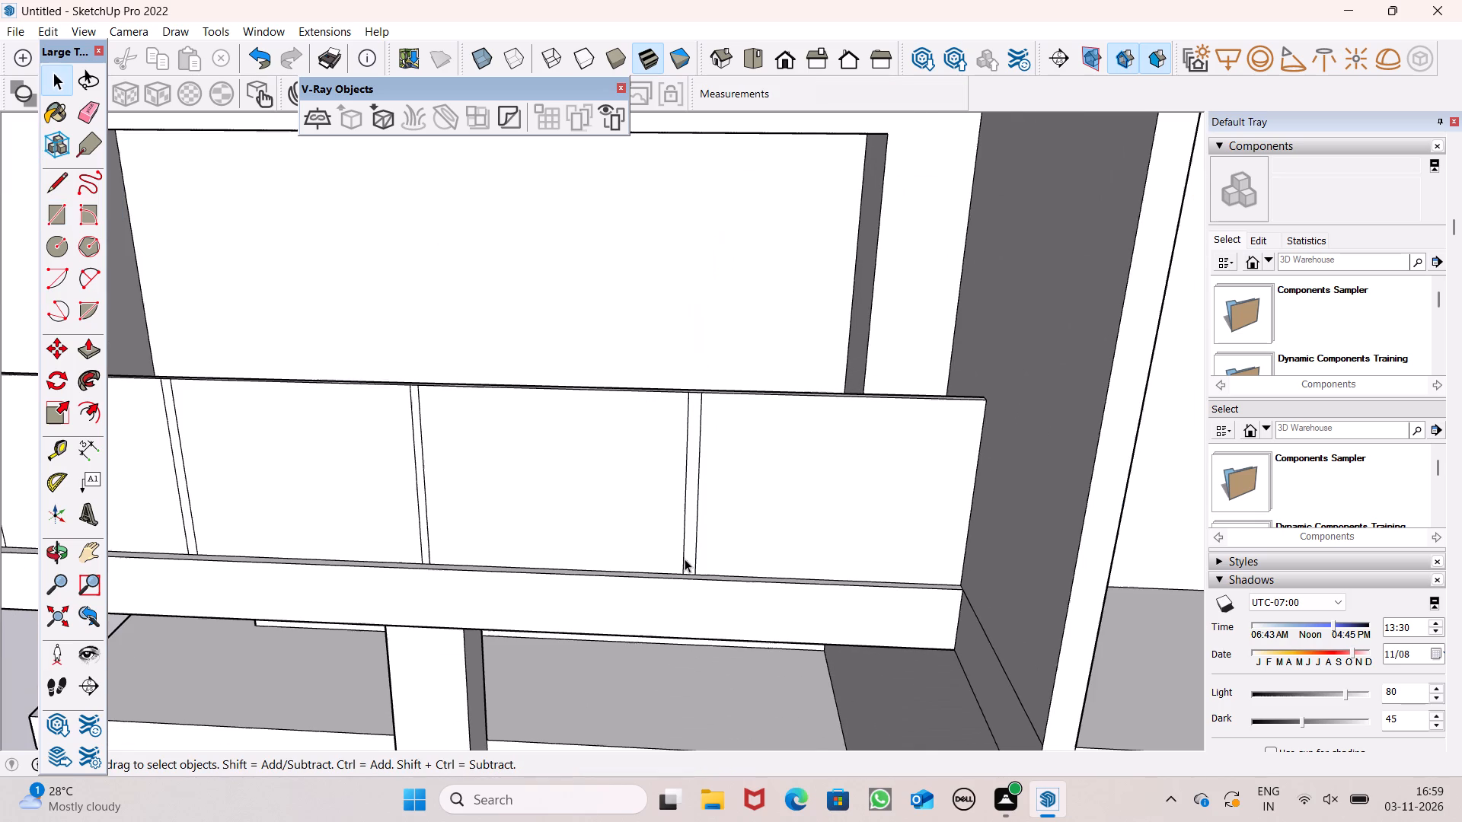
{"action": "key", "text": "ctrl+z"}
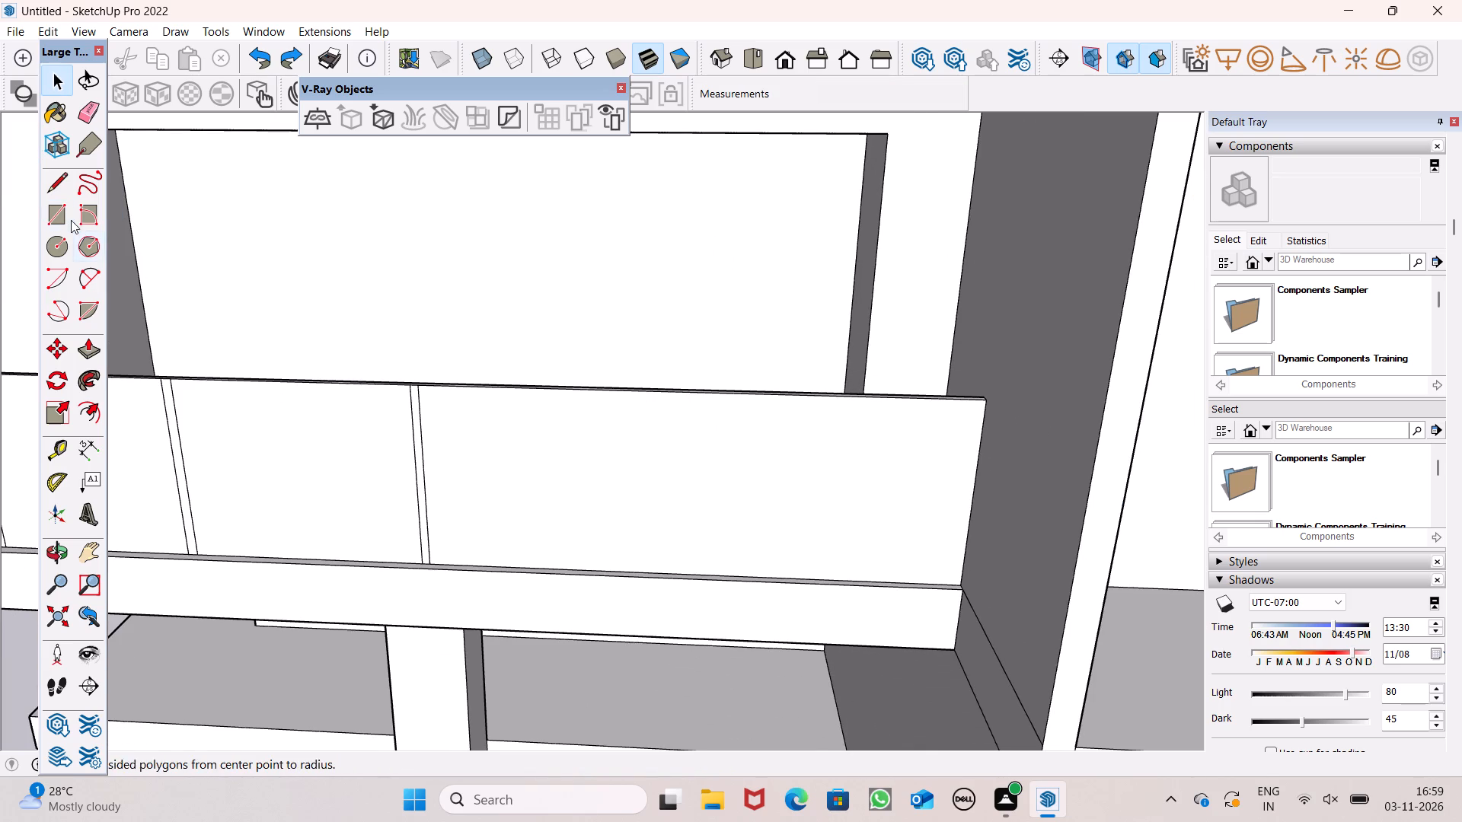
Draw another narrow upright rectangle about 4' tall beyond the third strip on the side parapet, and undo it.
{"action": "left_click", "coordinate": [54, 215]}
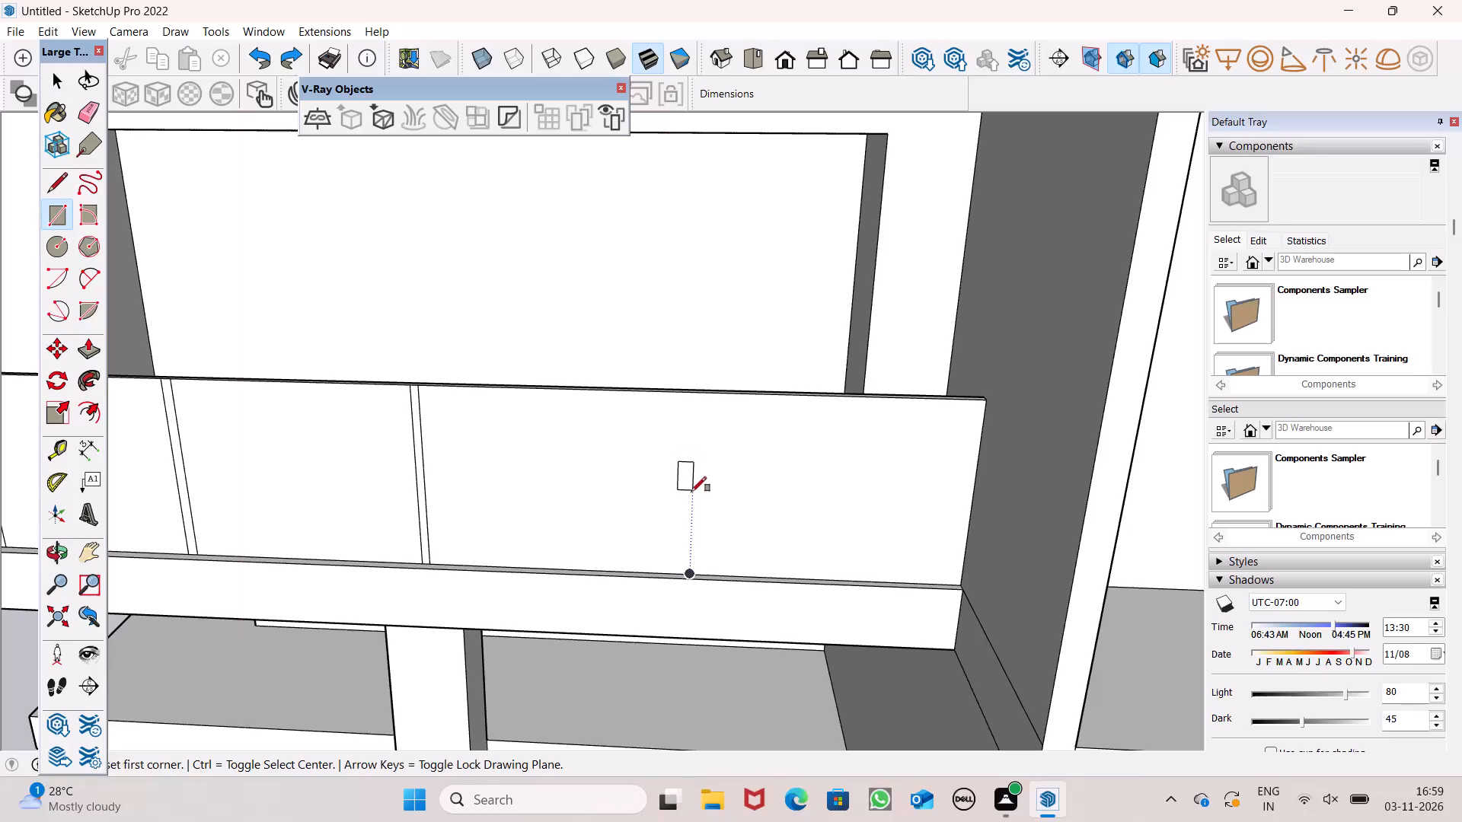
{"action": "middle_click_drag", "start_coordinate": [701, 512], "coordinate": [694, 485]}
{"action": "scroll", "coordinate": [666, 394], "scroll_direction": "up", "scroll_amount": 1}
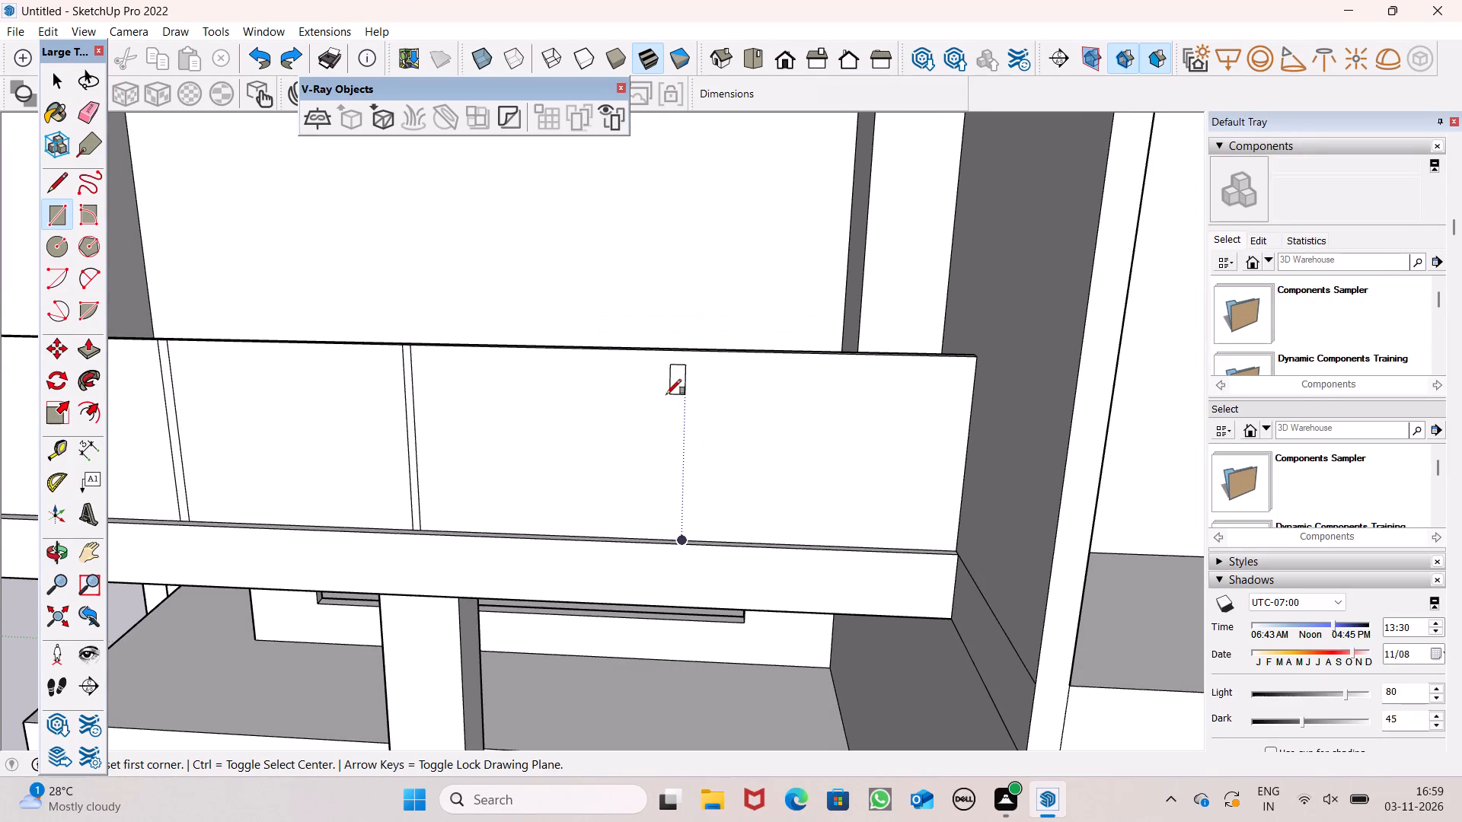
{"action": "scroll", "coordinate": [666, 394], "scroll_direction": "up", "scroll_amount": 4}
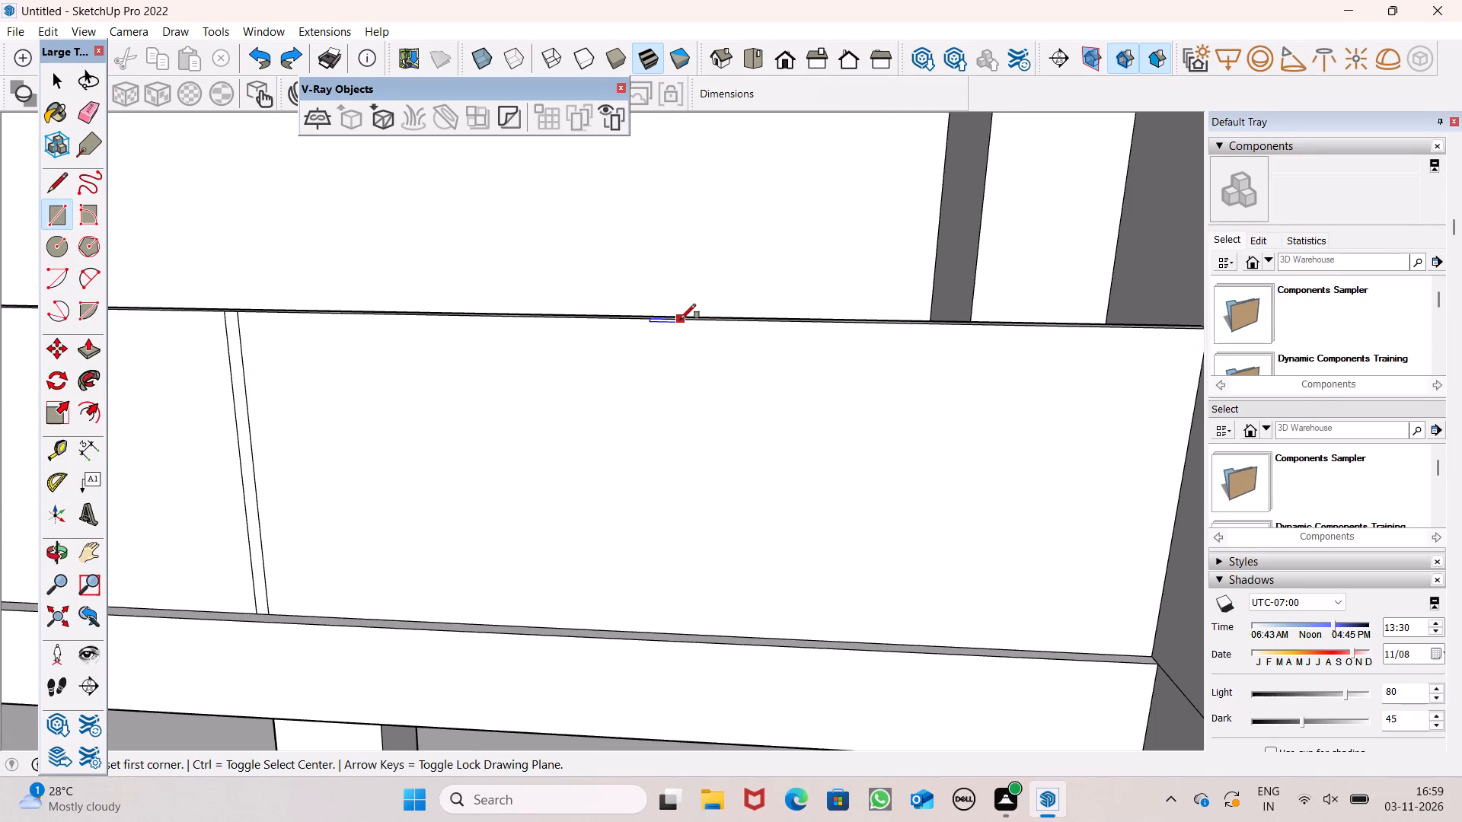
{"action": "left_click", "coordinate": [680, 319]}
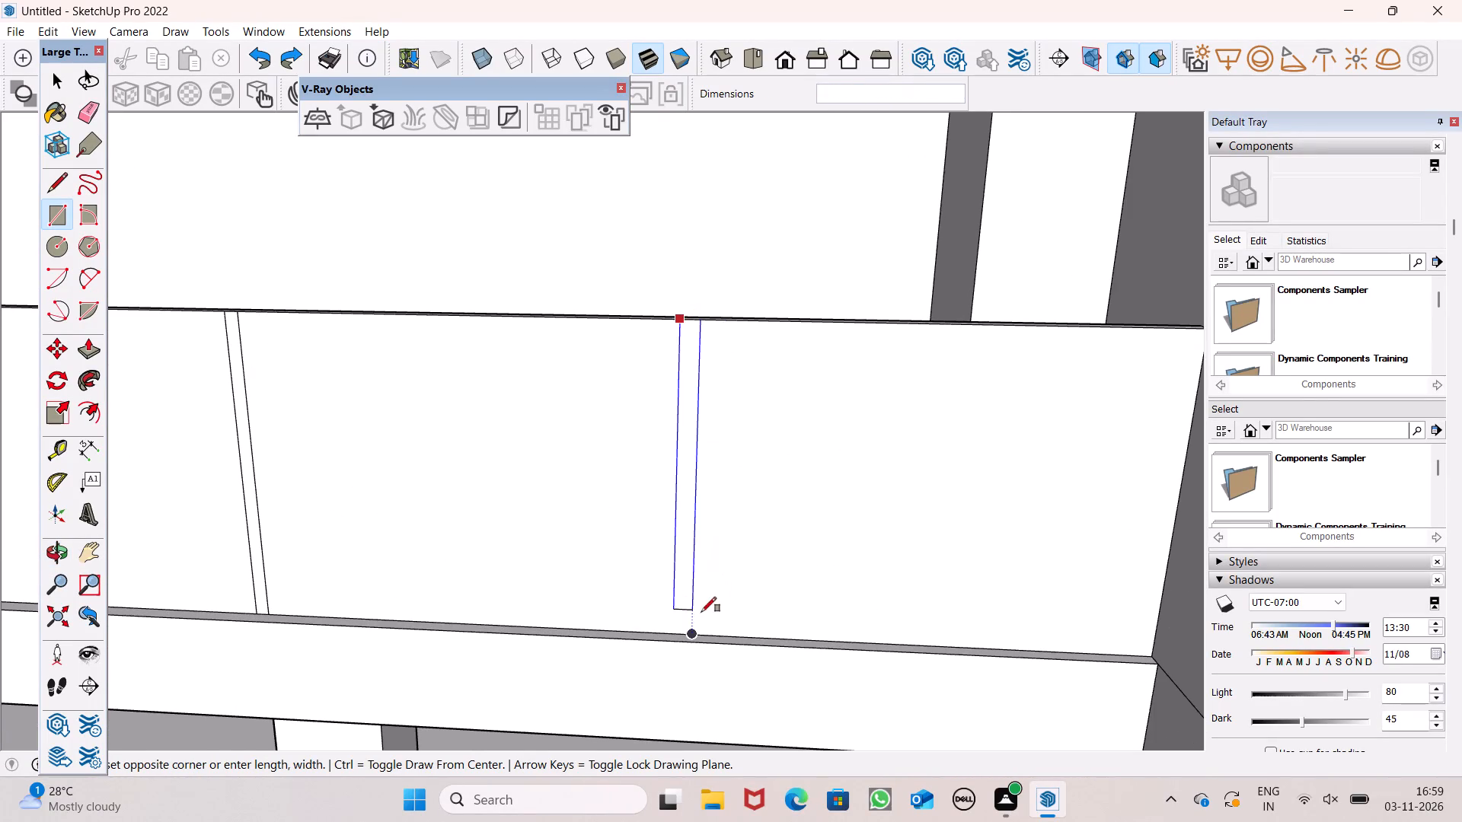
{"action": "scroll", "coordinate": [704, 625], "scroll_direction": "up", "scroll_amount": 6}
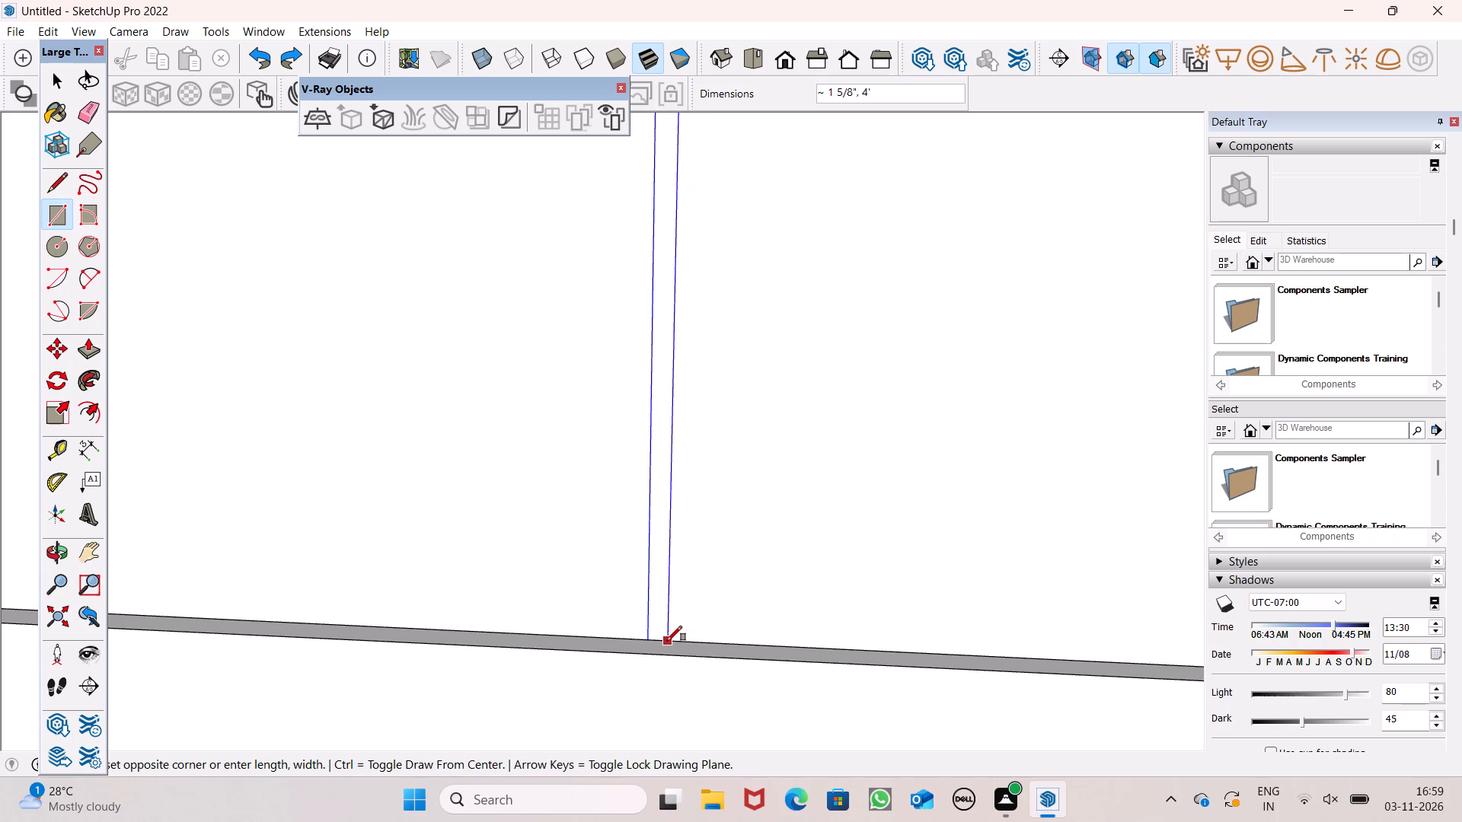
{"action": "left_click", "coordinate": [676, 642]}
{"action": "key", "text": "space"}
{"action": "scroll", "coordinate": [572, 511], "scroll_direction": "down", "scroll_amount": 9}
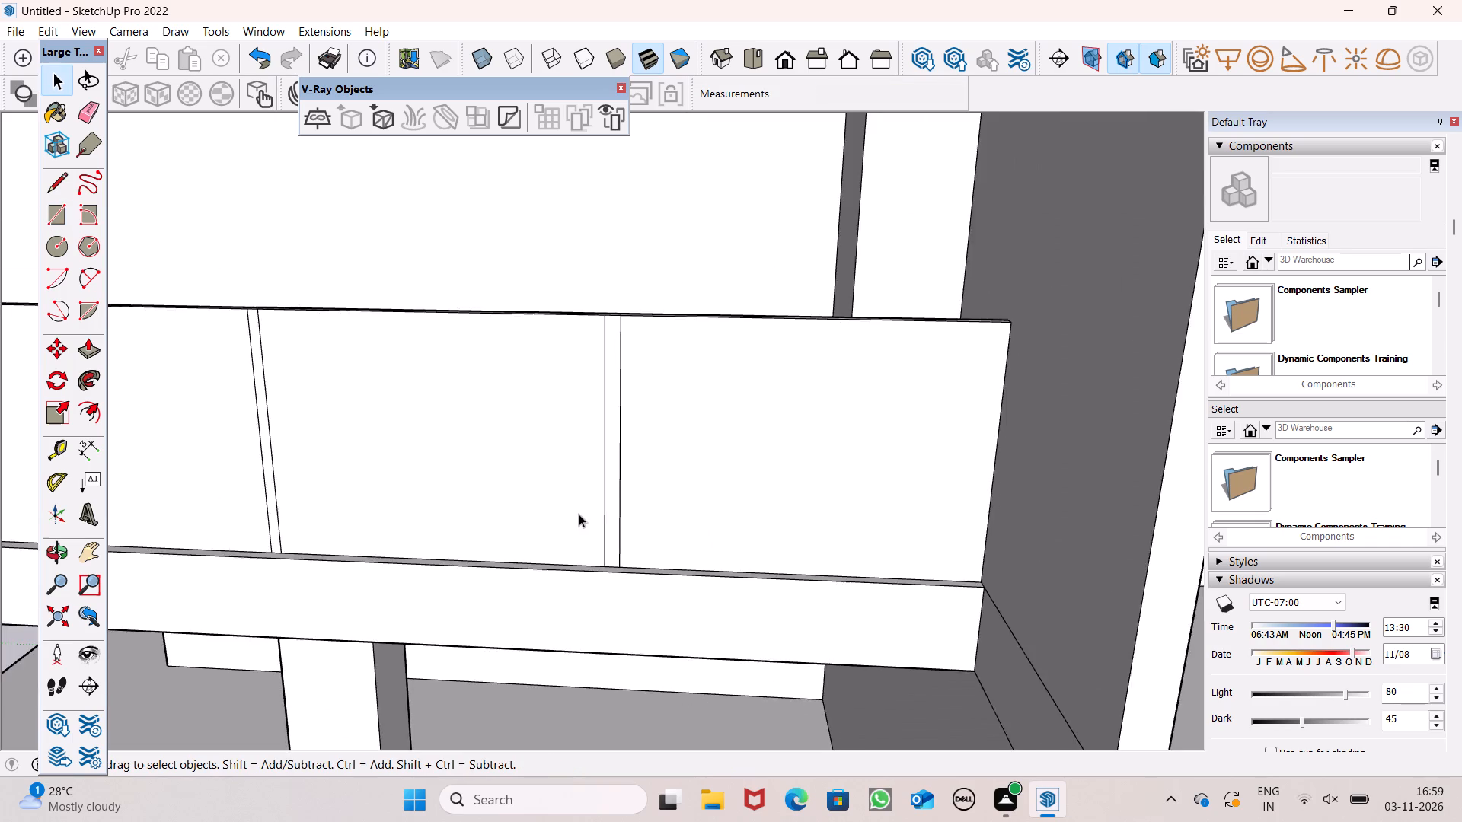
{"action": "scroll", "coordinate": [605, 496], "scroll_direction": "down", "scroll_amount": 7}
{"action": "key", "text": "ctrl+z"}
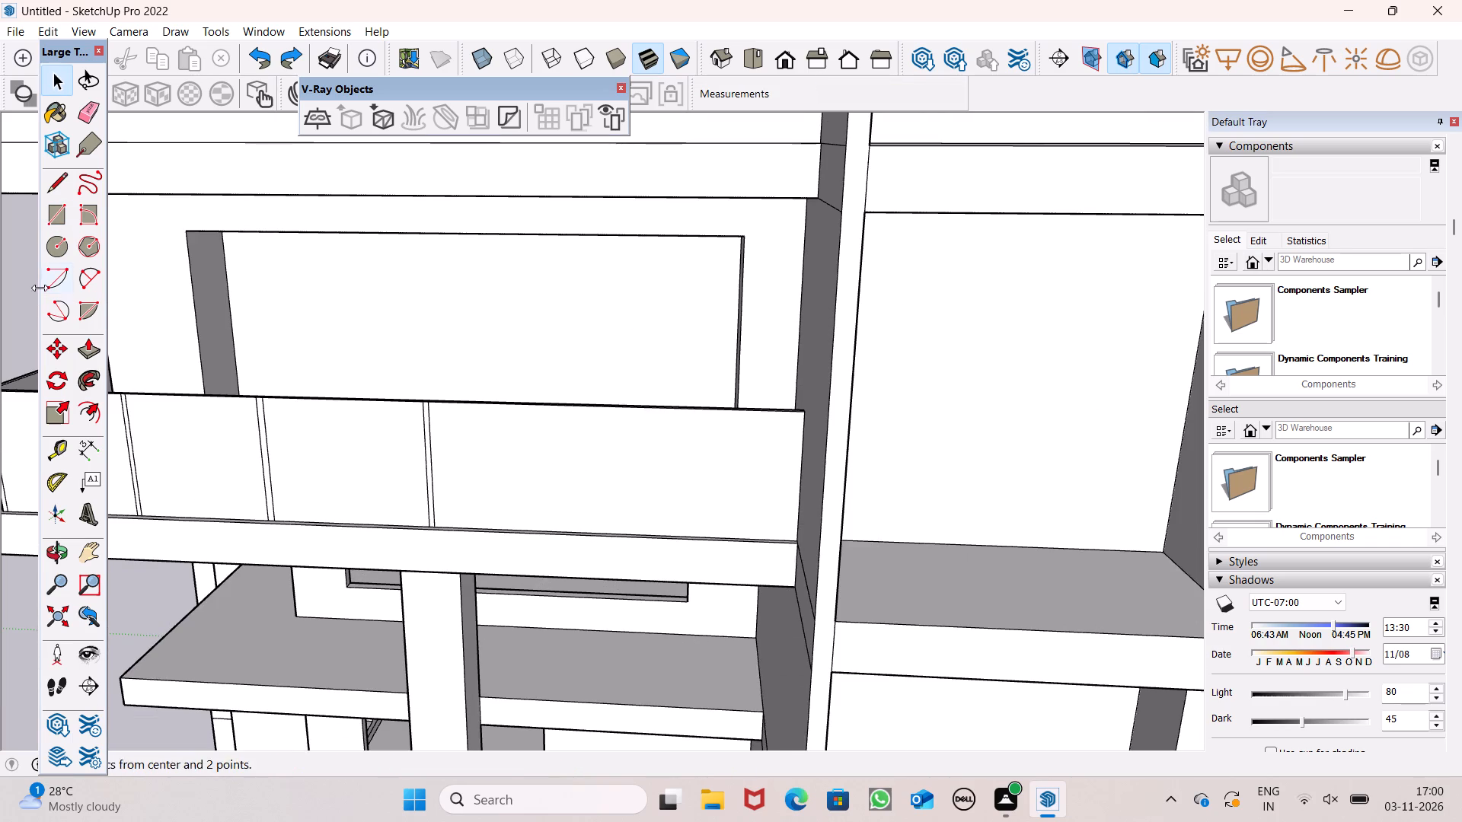
Draw a fourth upright rectangle about 1 9/16" by 4' beyond the third strip, from the side parapet's top edge to the slab.
{"action": "left_click", "coordinate": [55, 203]}
{"action": "middle_click_drag", "start_coordinate": [394, 387], "coordinate": [412, 362]}
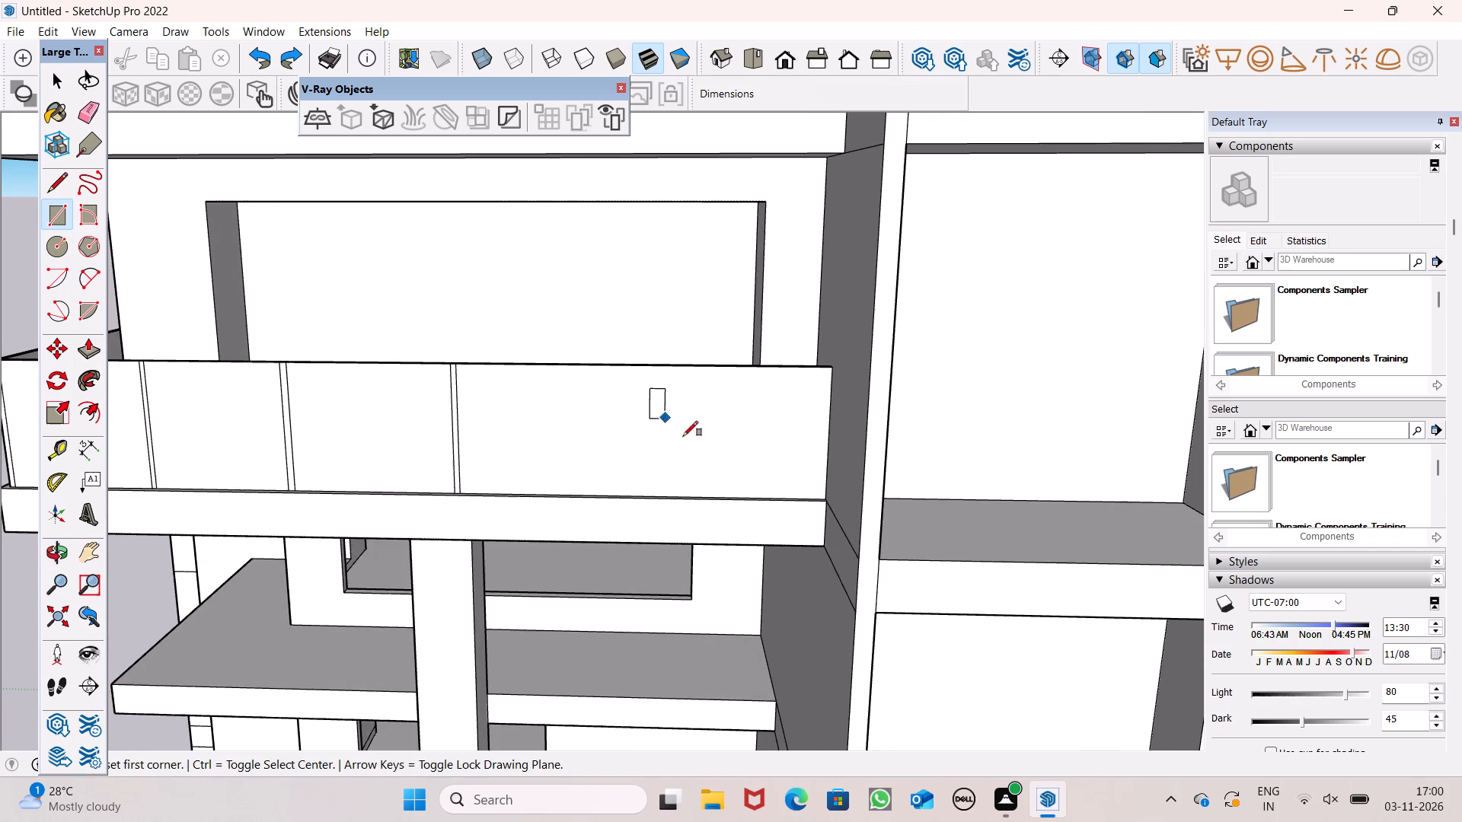
{"action": "middle_click_drag", "start_coordinate": [751, 479], "coordinate": [742, 487]}
{"action": "scroll", "coordinate": [640, 411], "scroll_direction": "up", "scroll_amount": 7}
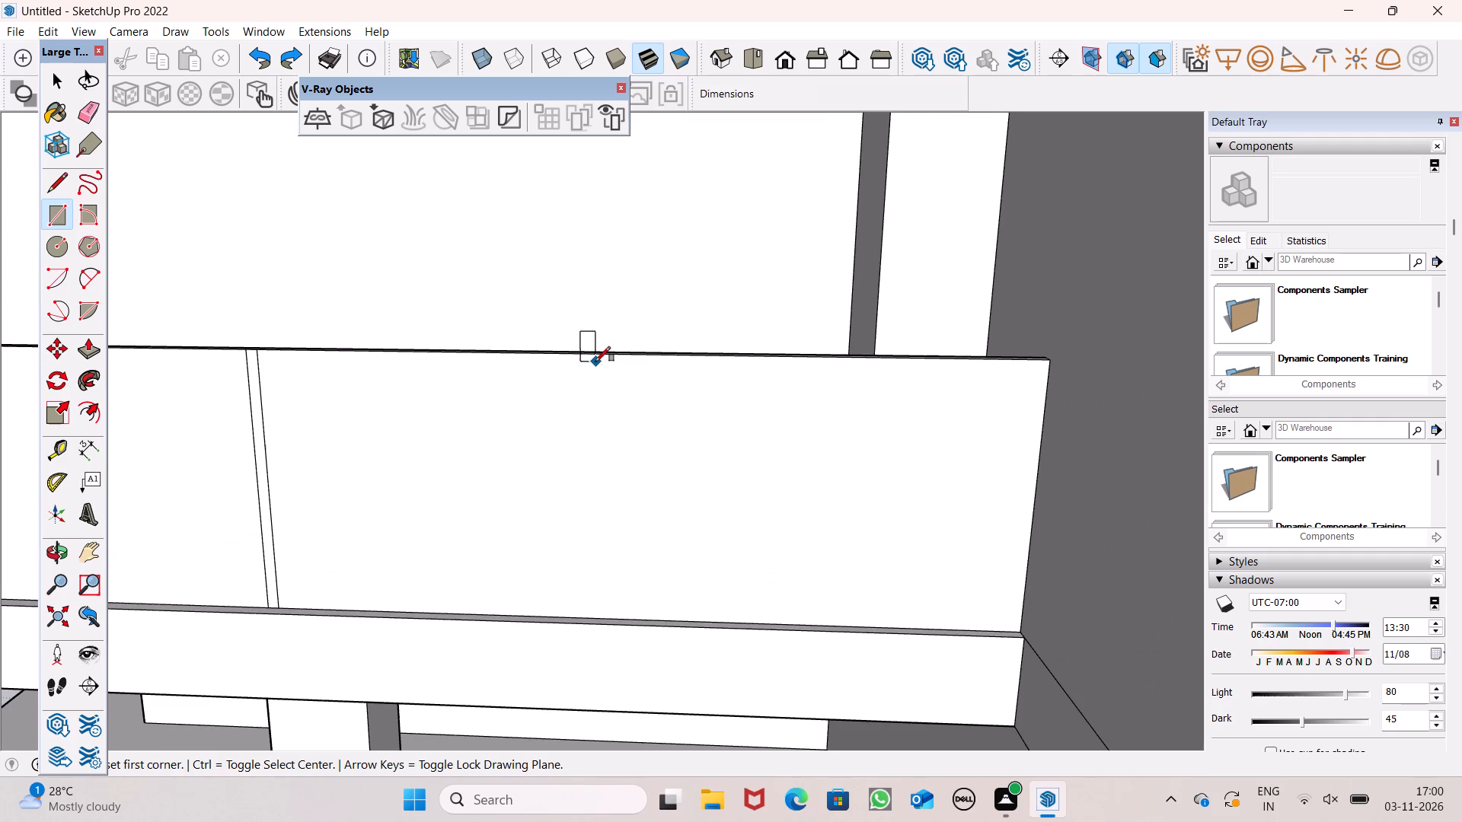
{"action": "left_click", "coordinate": [614, 355]}
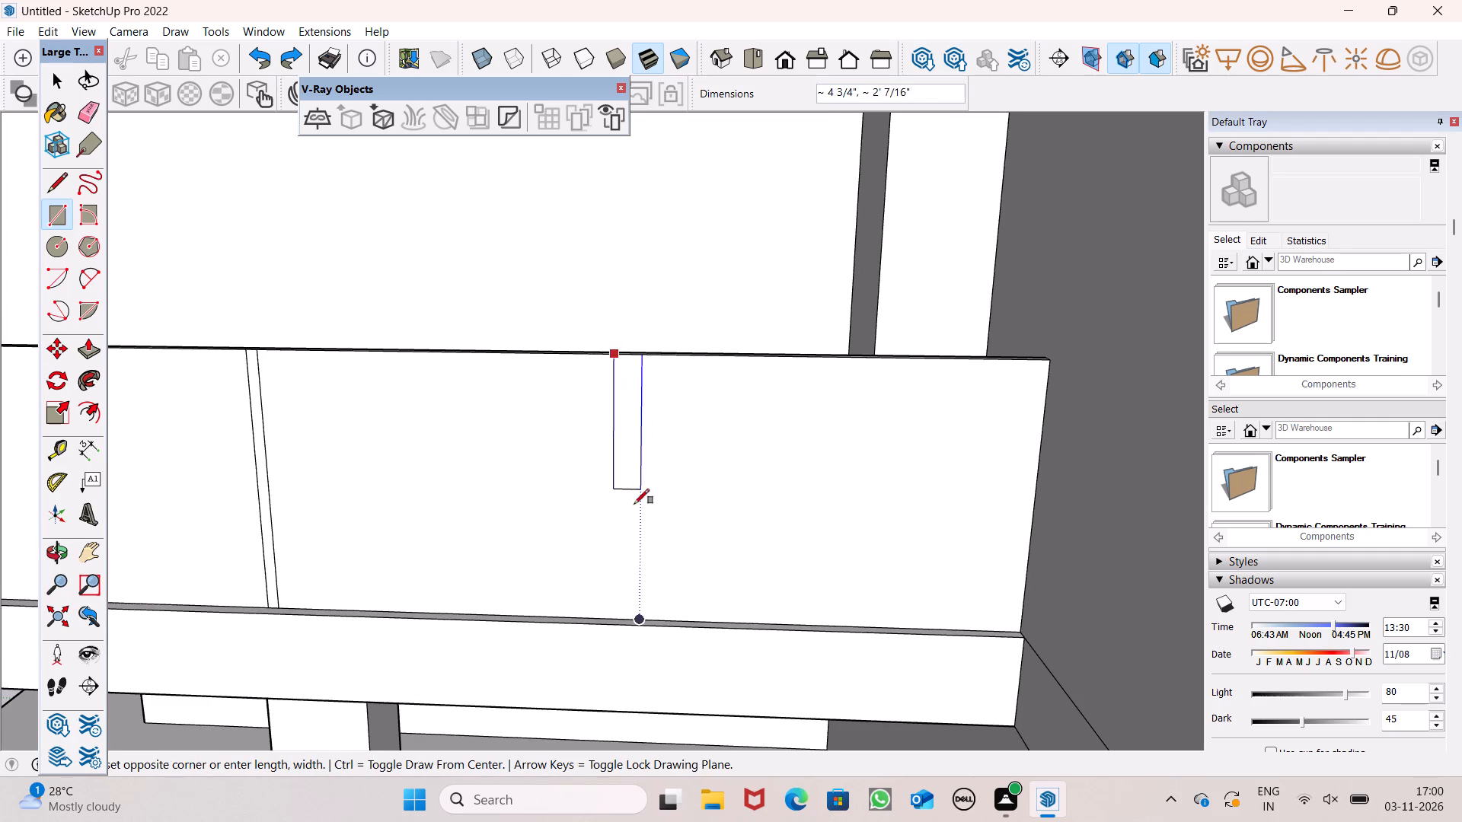
{"action": "scroll", "coordinate": [630, 612], "scroll_direction": "up", "scroll_amount": 4}
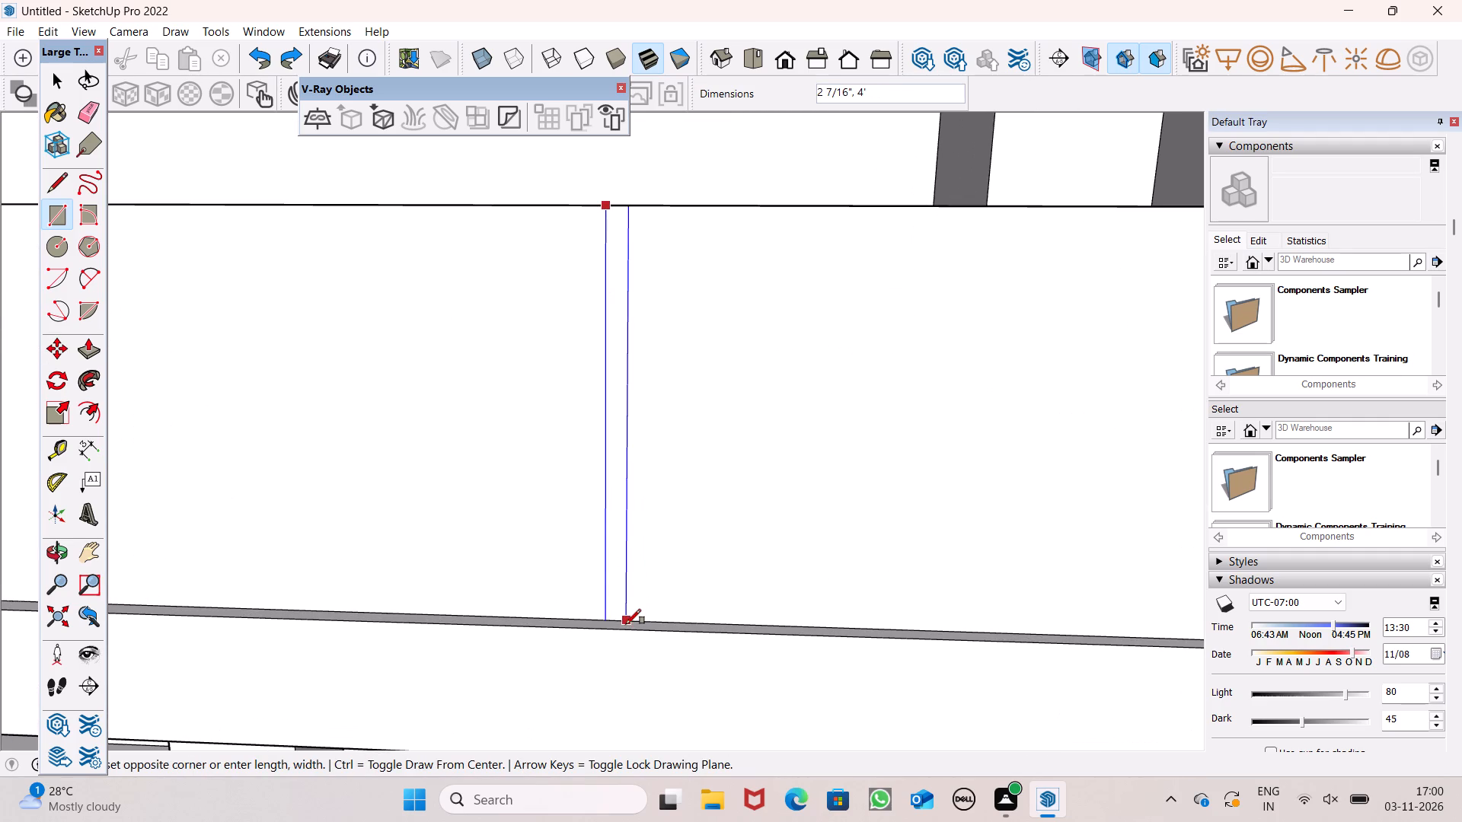
{"action": "scroll", "coordinate": [624, 613], "scroll_direction": "up", "scroll_amount": 3}
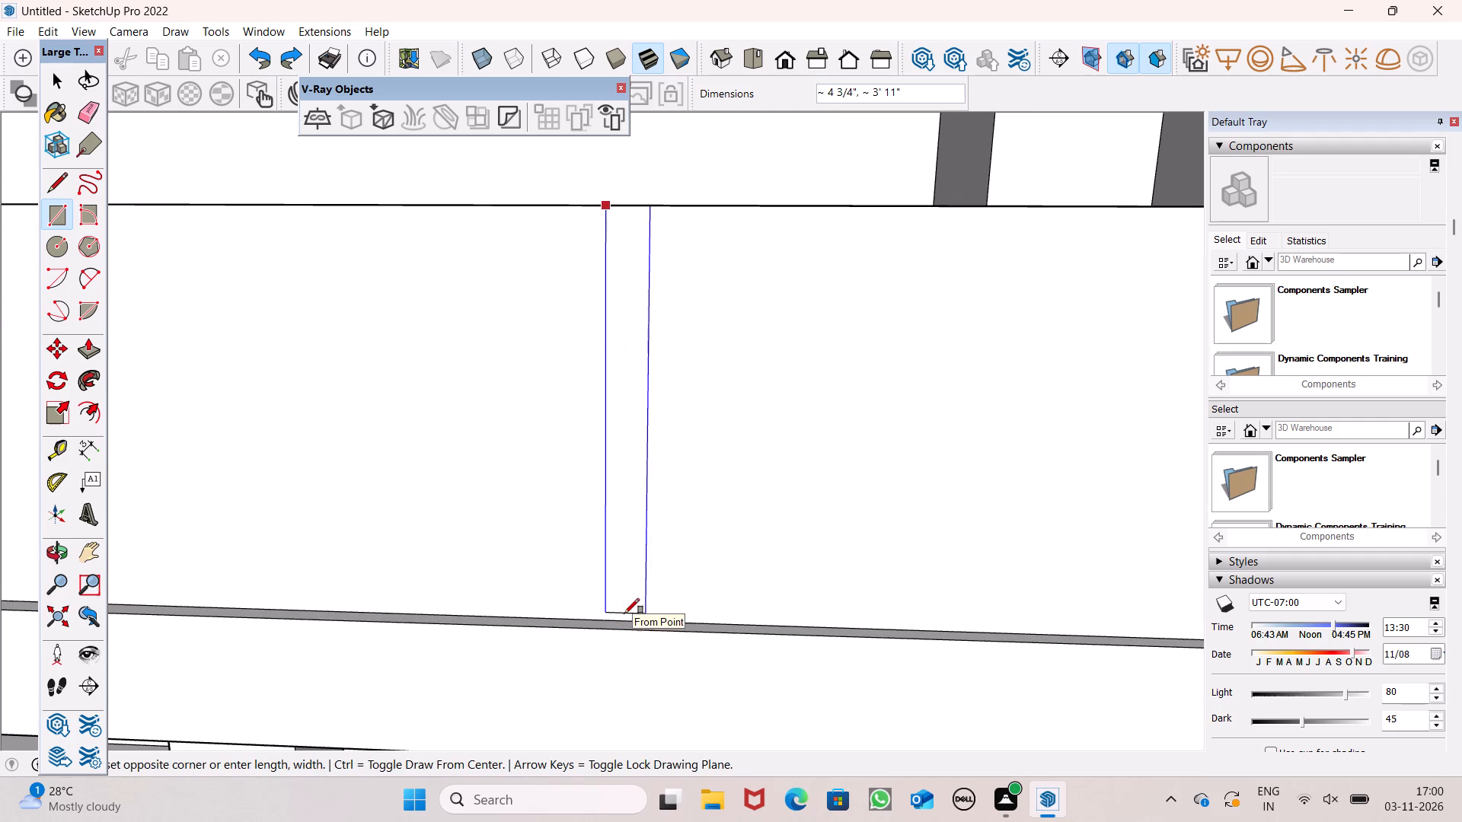
{"action": "scroll", "coordinate": [624, 613], "scroll_direction": "up", "scroll_amount": 4}
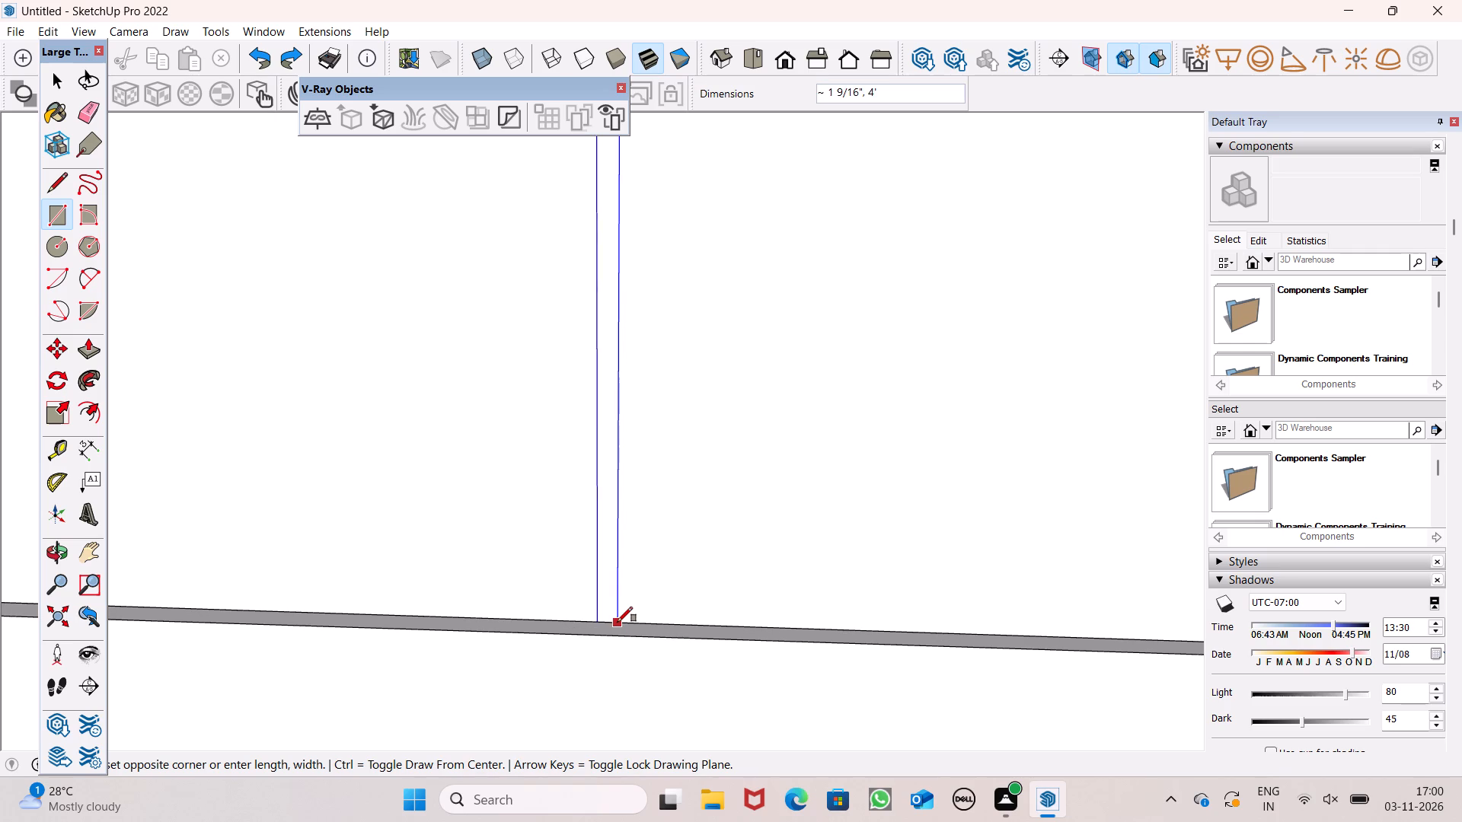
{"action": "scroll", "coordinate": [618, 622], "scroll_direction": "up", "scroll_amount": 1}
{"action": "left_click", "coordinate": [612, 620]}
{"action": "key", "text": "space"}
{"action": "scroll", "coordinate": [620, 623], "scroll_direction": "down", "scroll_amount": 13}
Move the fourth rectangle's face and edges about 5" along the side parapet, away from the third strip.
{"action": "scroll", "coordinate": [618, 448], "scroll_direction": "up", "scroll_amount": 2}
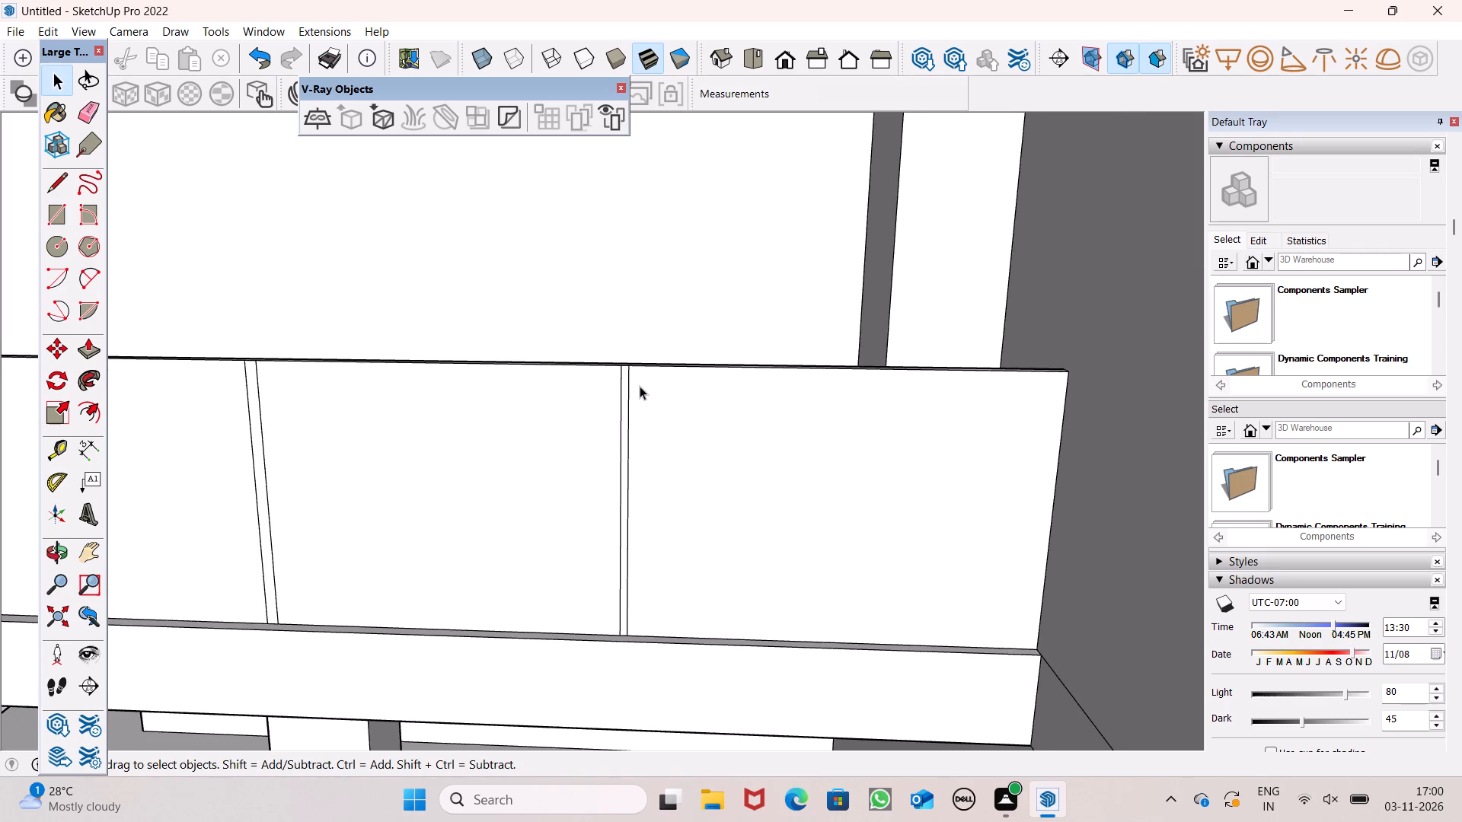
{"action": "scroll", "coordinate": [646, 375], "scroll_direction": "up", "scroll_amount": 4}
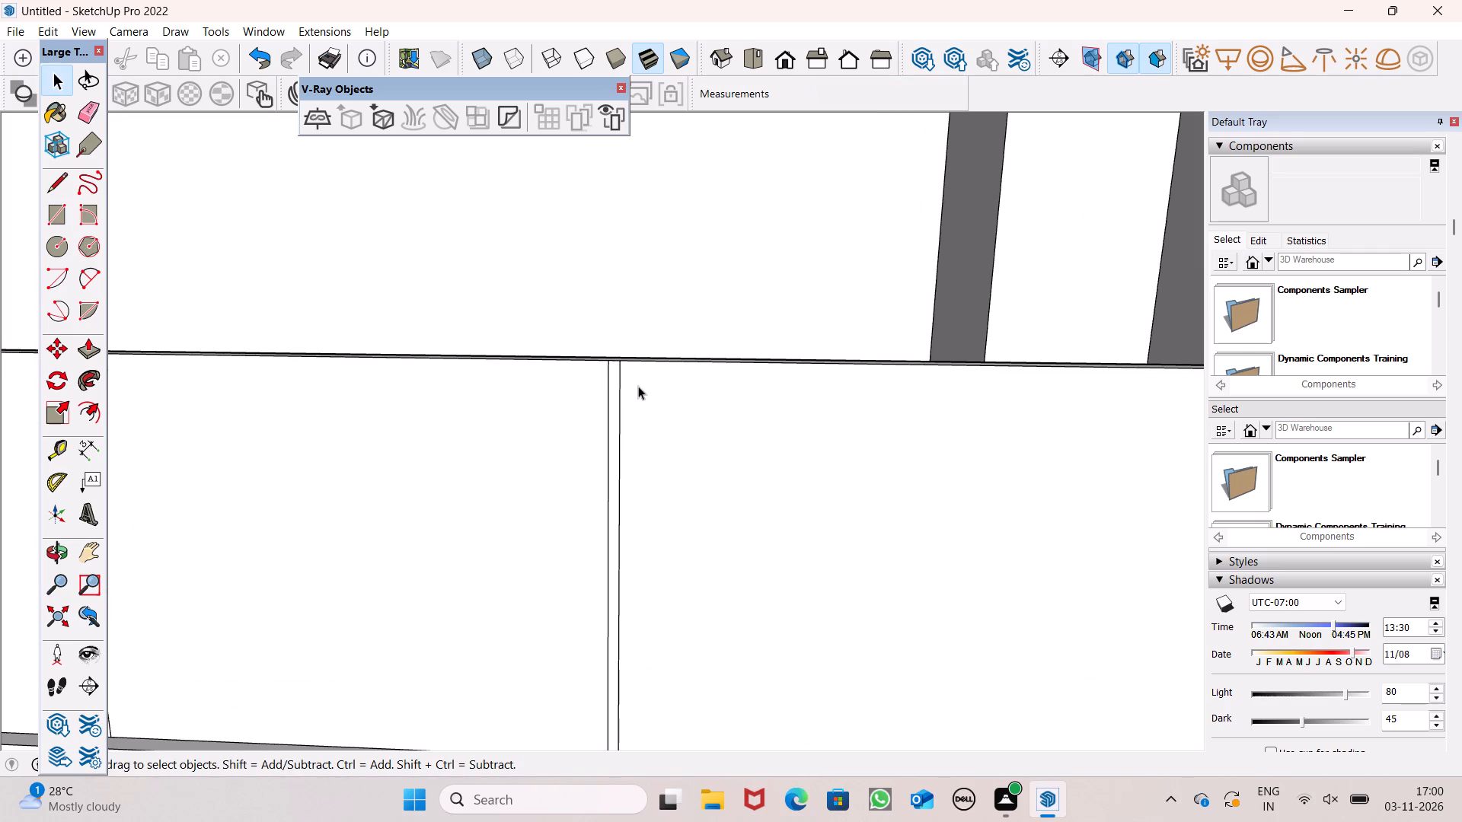
{"action": "scroll", "coordinate": [638, 386], "scroll_direction": "up", "scroll_amount": 4}
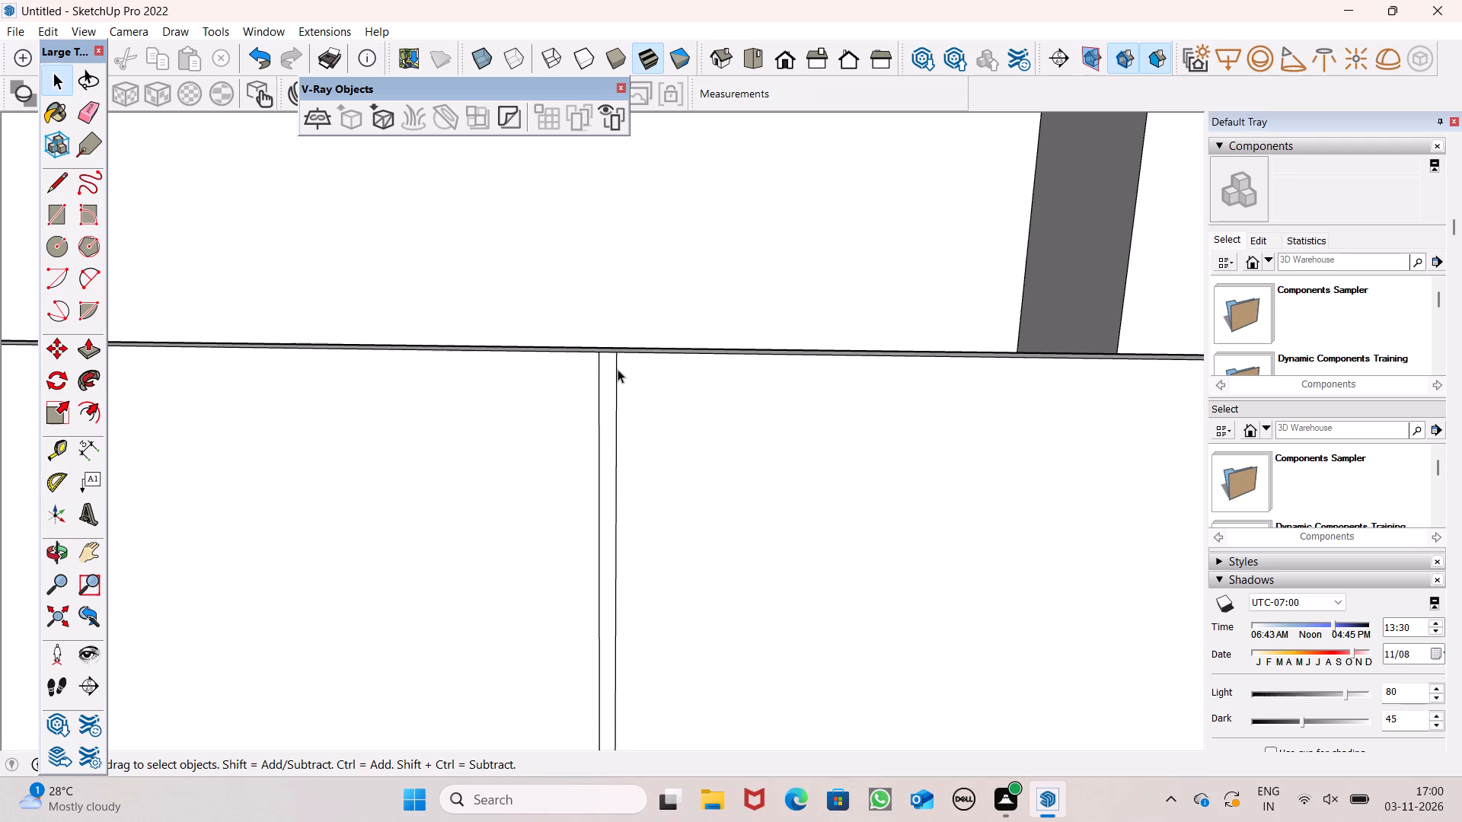
{"action": "double_click", "coordinate": [606, 387]}
{"action": "scroll", "coordinate": [576, 378], "scroll_direction": "down", "scroll_amount": 3}
{"action": "middle_click_drag", "start_coordinate": [653, 432], "coordinate": [642, 465]}
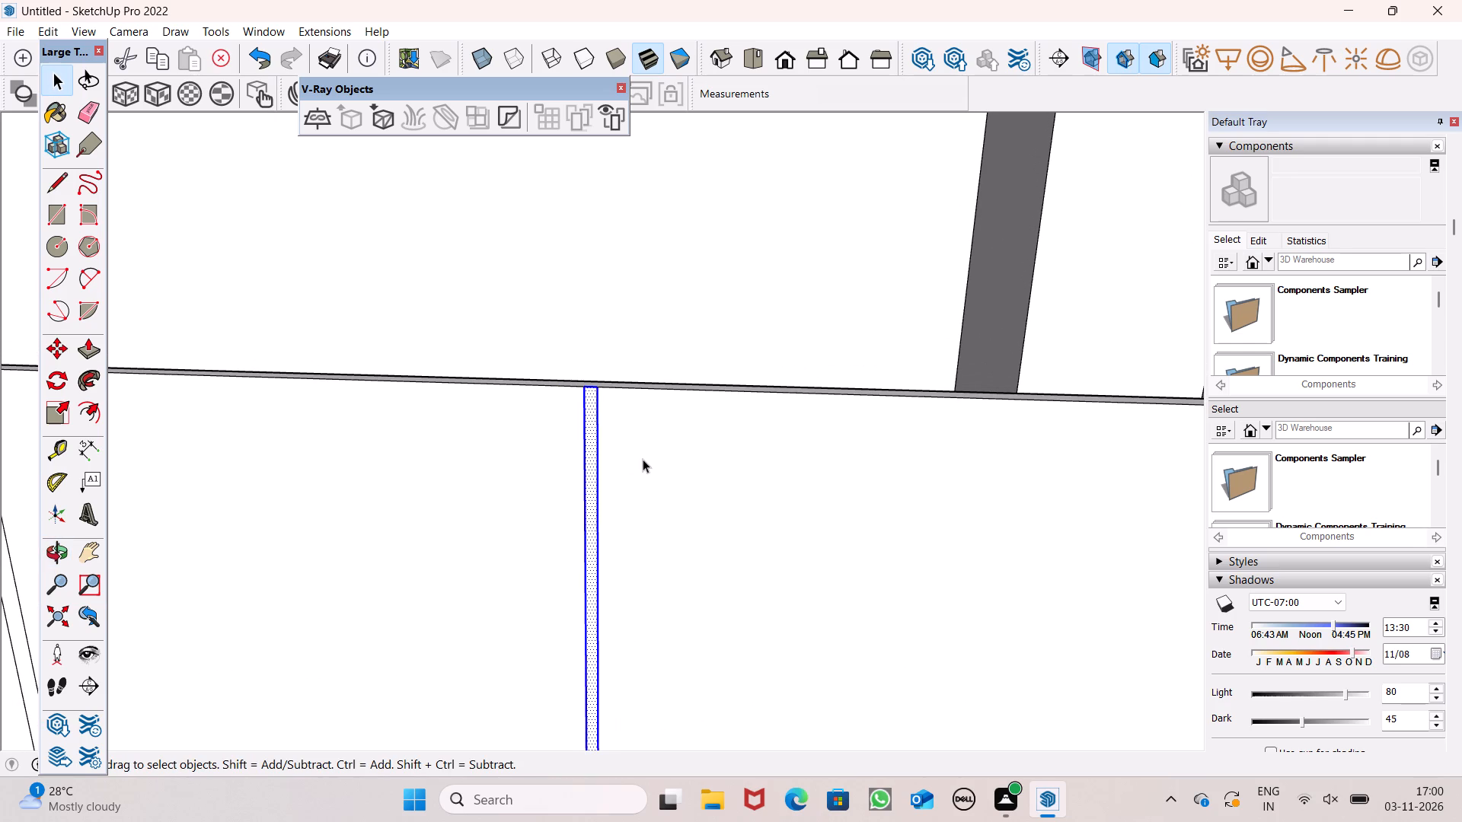
{"action": "key", "text": "m"}
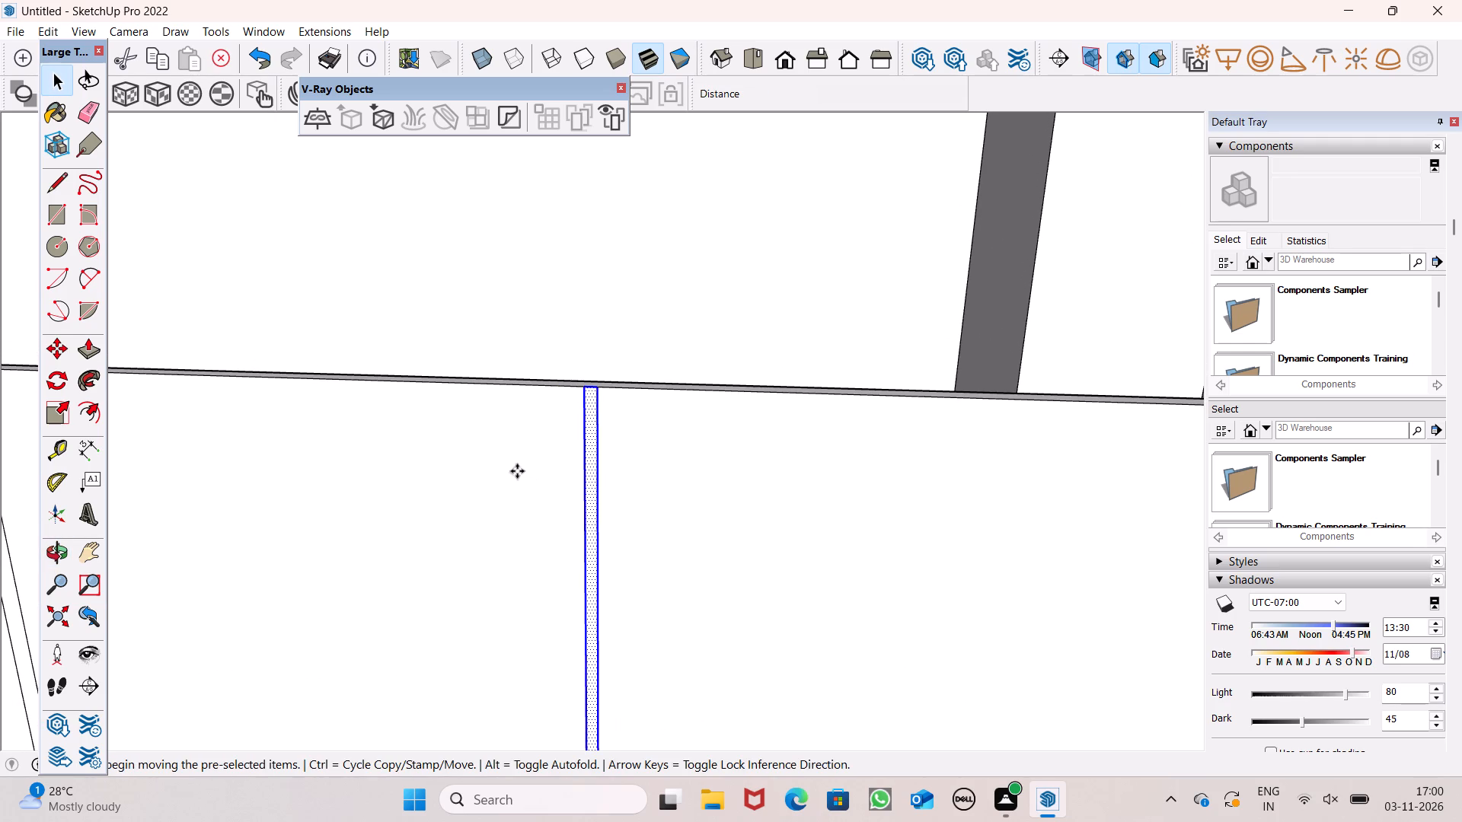
{"action": "key", "text": "Return"}
{"action": "left_click_drag", "start_coordinate": [595, 471], "coordinate": [650, 468]}
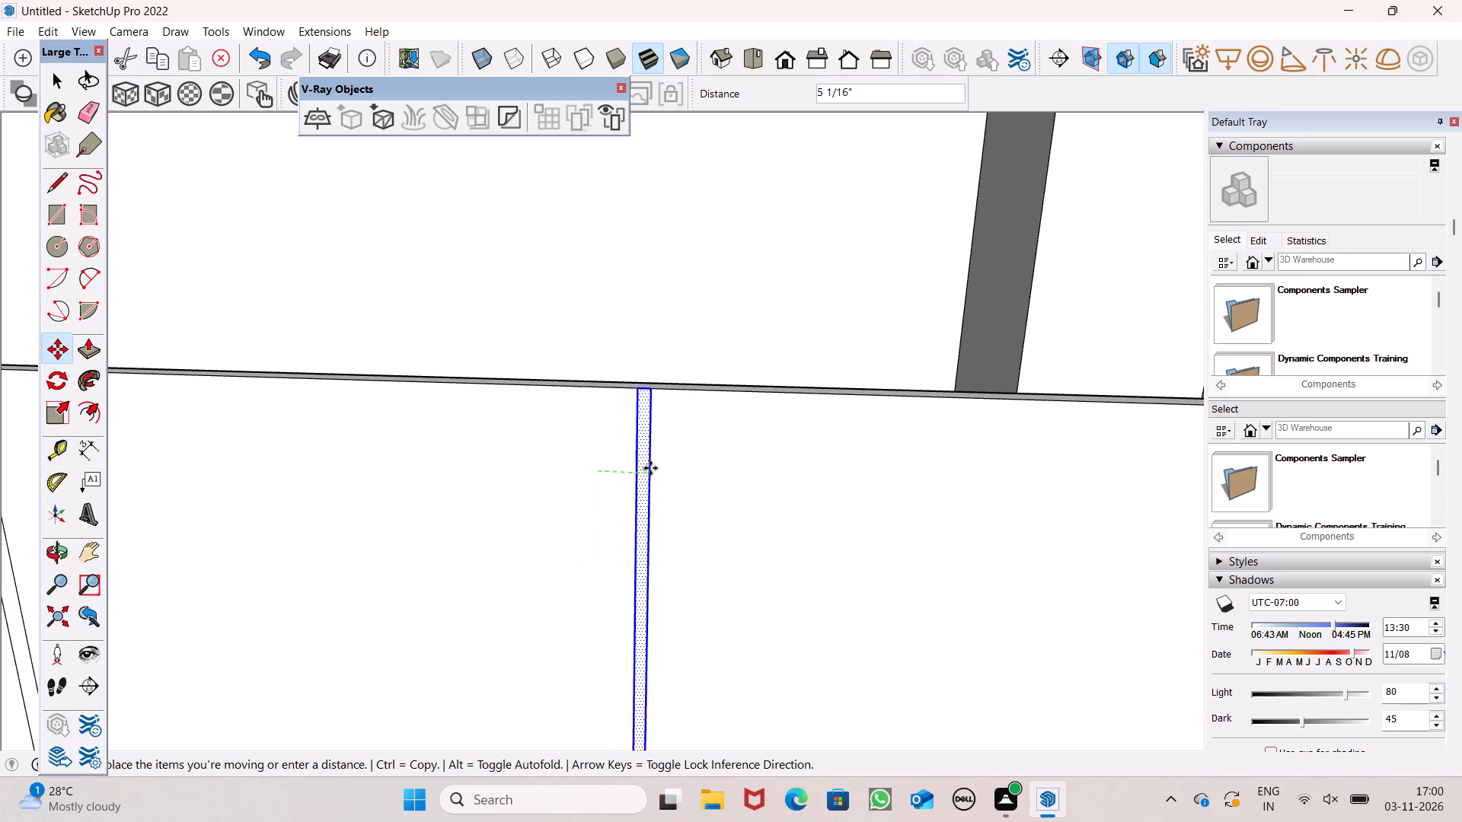
{"action": "left_click_drag", "start_coordinate": [650, 468], "coordinate": [656, 467]}
{"action": "scroll", "coordinate": [567, 410], "scroll_direction": "down", "scroll_amount": 8}
{"action": "key", "text": "space"}
{"action": "scroll", "coordinate": [566, 409], "scroll_direction": "down", "scroll_amount": 3}
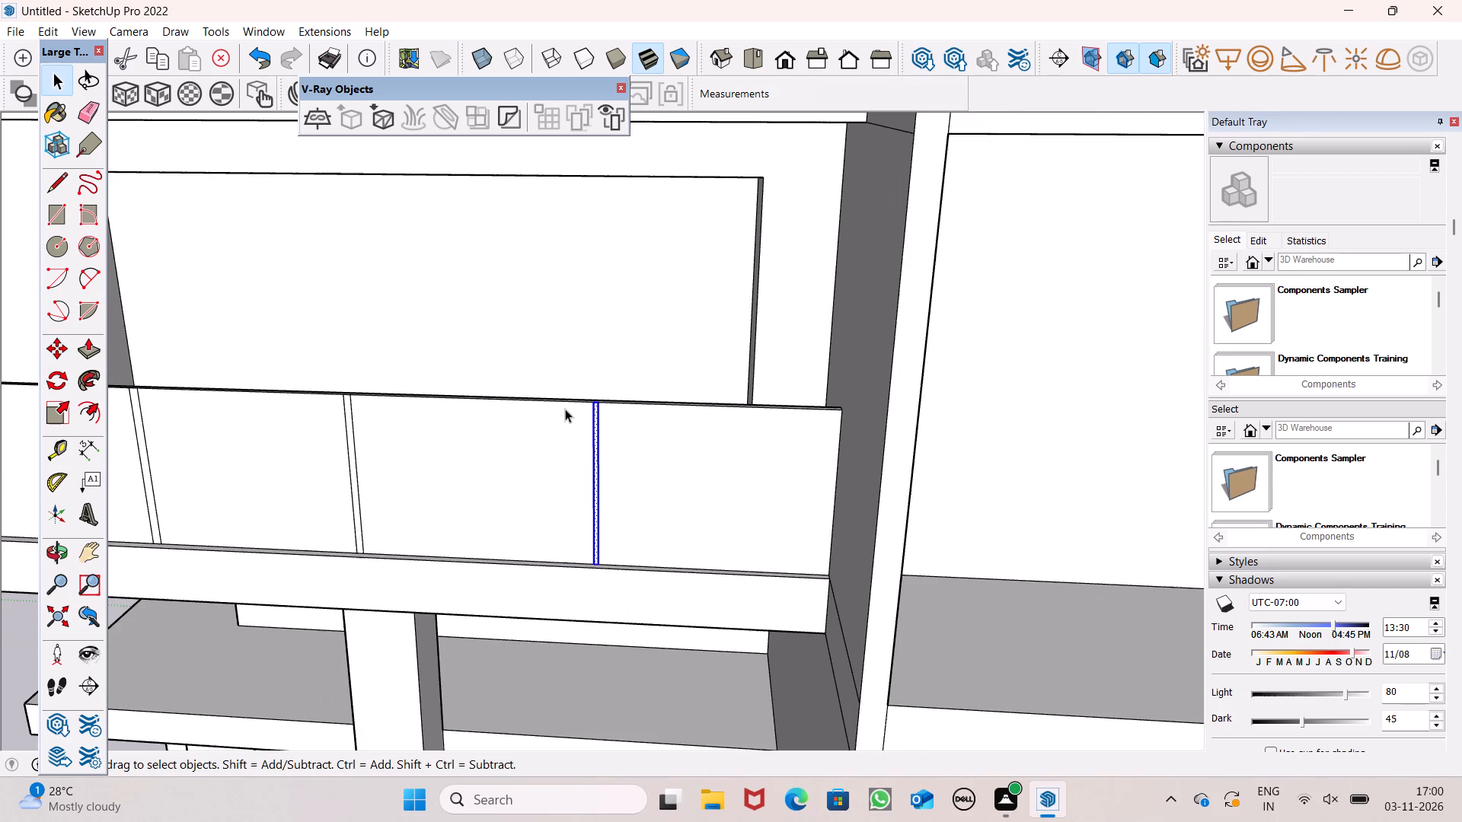
{"action": "scroll", "coordinate": [538, 413], "scroll_direction": "down", "scroll_amount": 7}
{"action": "scroll", "coordinate": [601, 428], "scroll_direction": "down", "scroll_amount": 5}
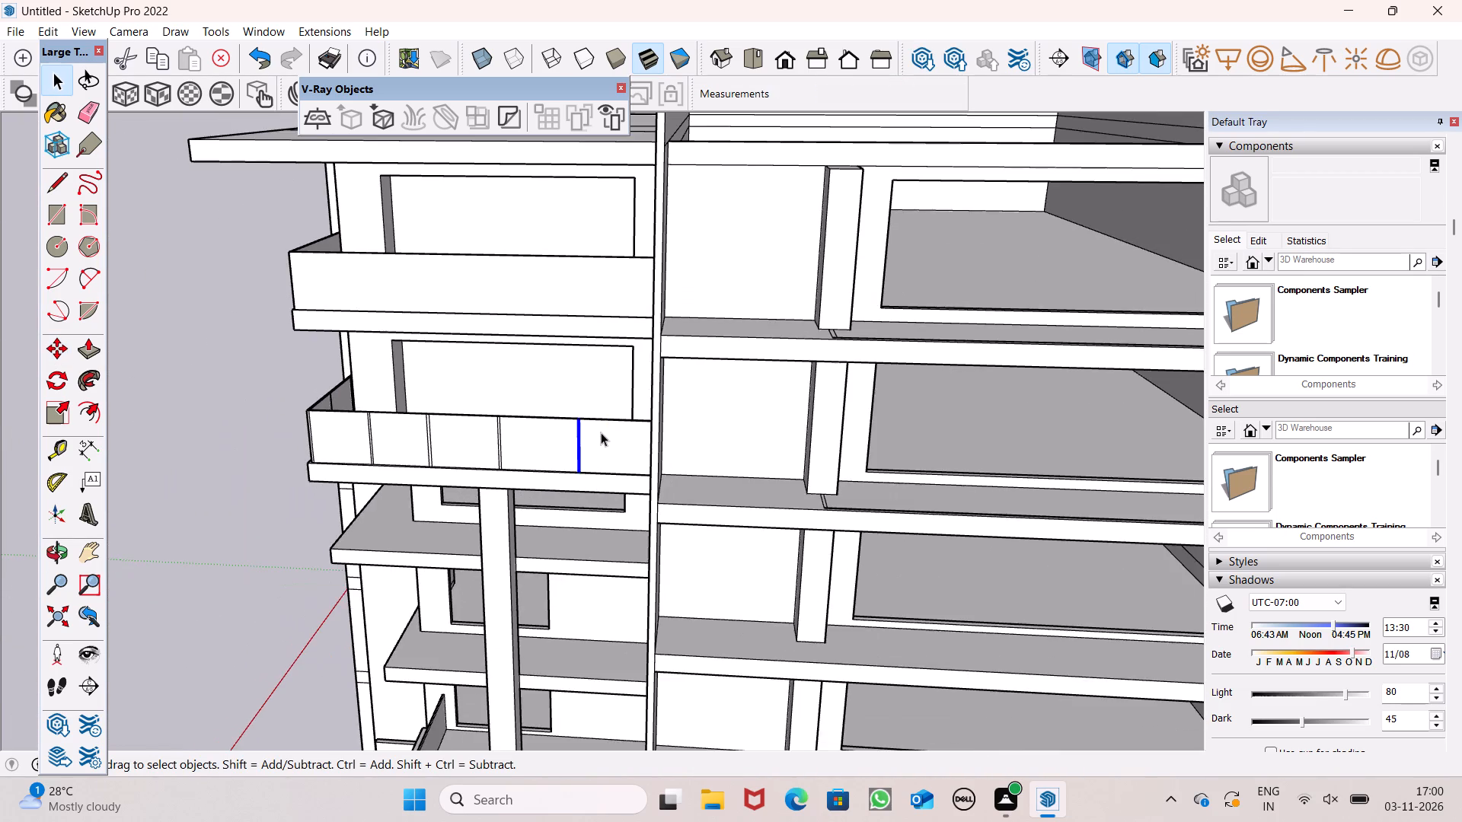
{"action": "scroll", "coordinate": [567, 453], "scroll_direction": "up", "scroll_amount": 4}
{"action": "key", "text": "space"}
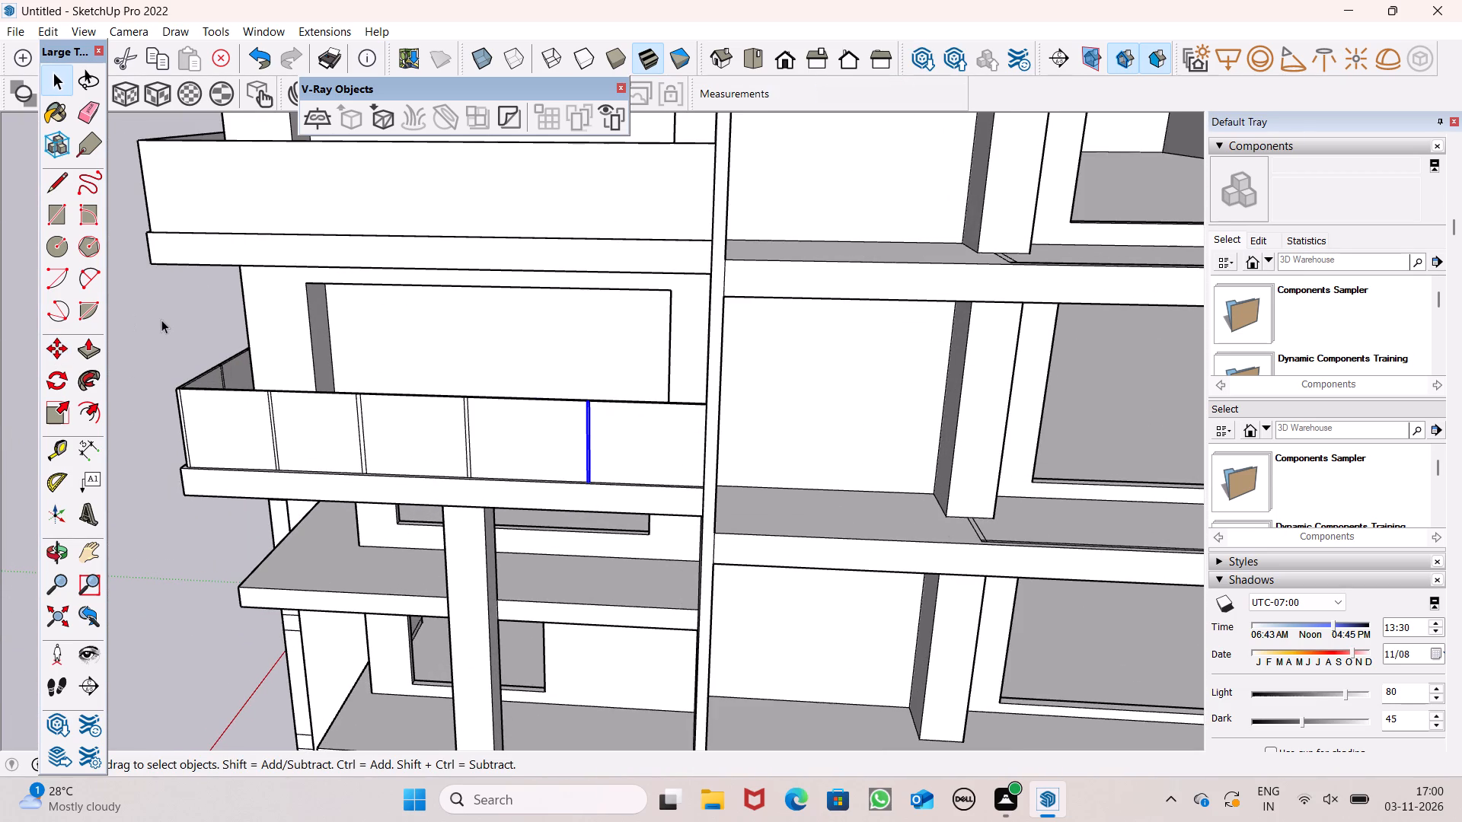
Push the fourth vertical strip on the side parapet inward by about 1 3/4".
{"action": "left_click", "coordinate": [161, 320]}
{"action": "left_click", "coordinate": [91, 353]}
{"action": "middle_click_drag", "start_coordinate": [460, 433], "coordinate": [461, 473]}
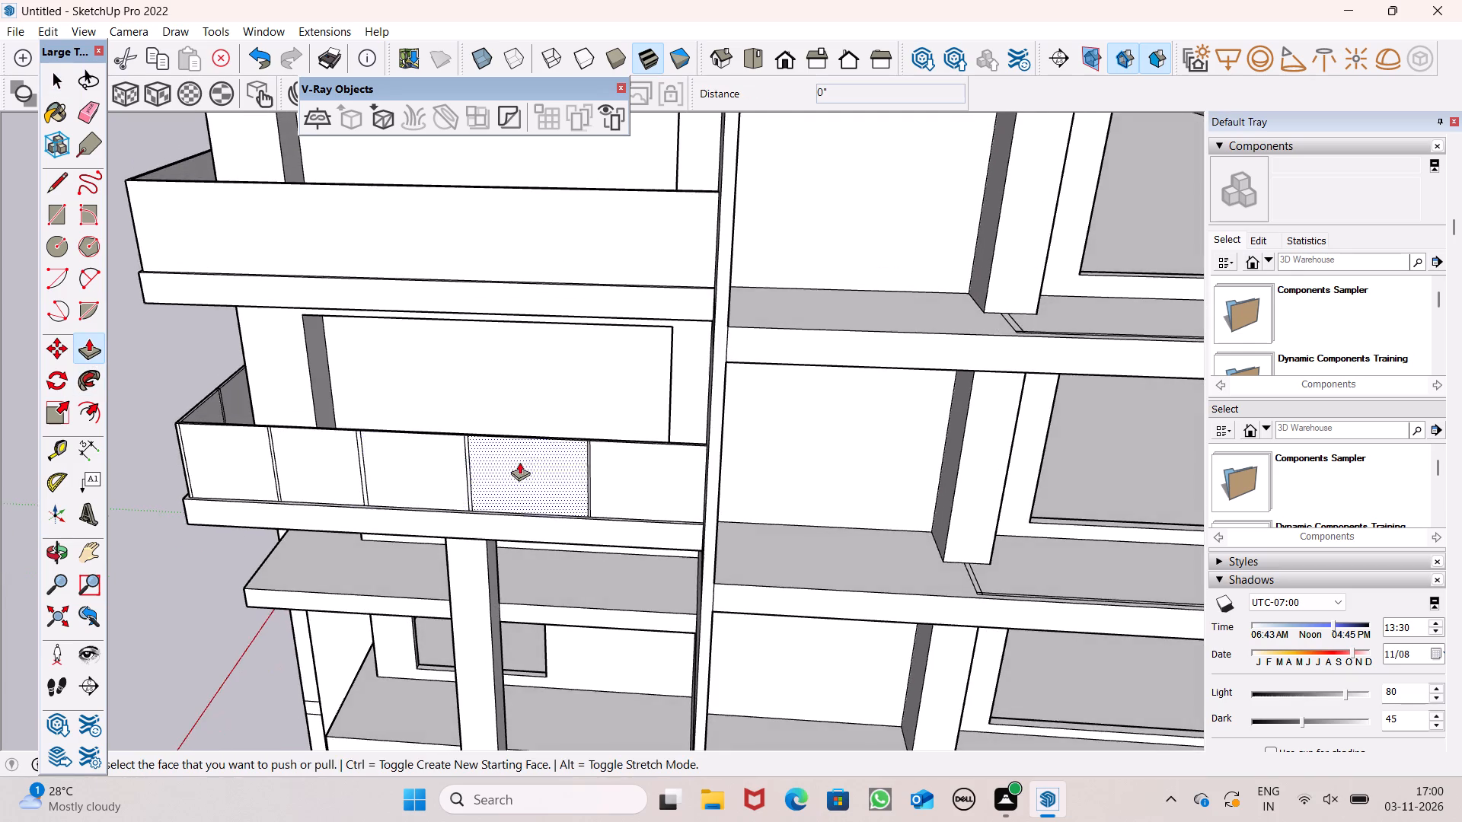
{"action": "scroll", "coordinate": [558, 435], "scroll_direction": "up", "scroll_amount": 9}
{"action": "scroll", "coordinate": [621, 387], "scroll_direction": "down", "scroll_amount": 2}
{"action": "middle_click_drag", "start_coordinate": [634, 454], "coordinate": [625, 534]}
{"action": "scroll", "coordinate": [606, 553], "scroll_direction": "up", "scroll_amount": 5}
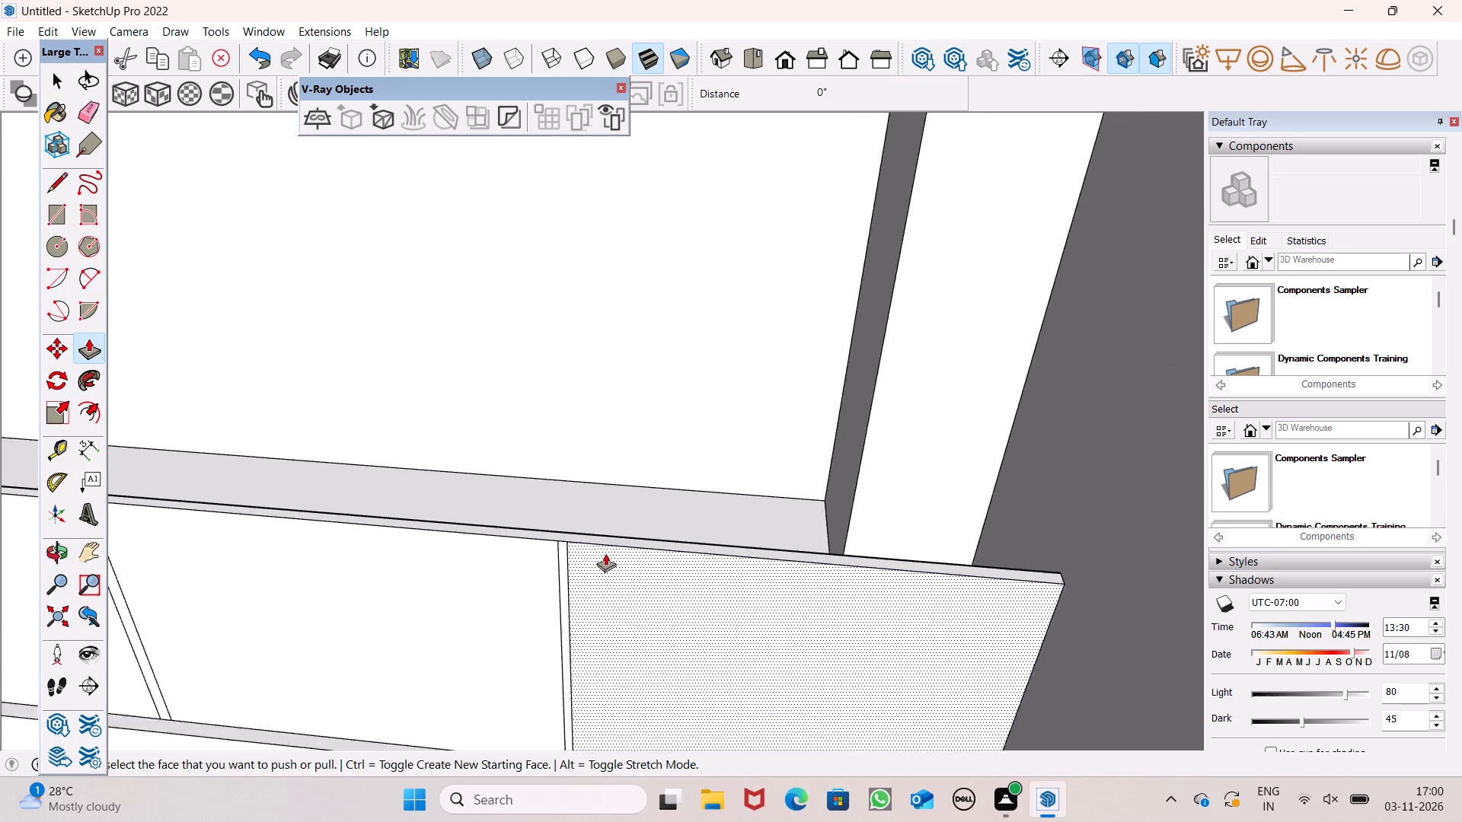
{"action": "scroll", "coordinate": [605, 553], "scroll_direction": "up", "scroll_amount": 19}
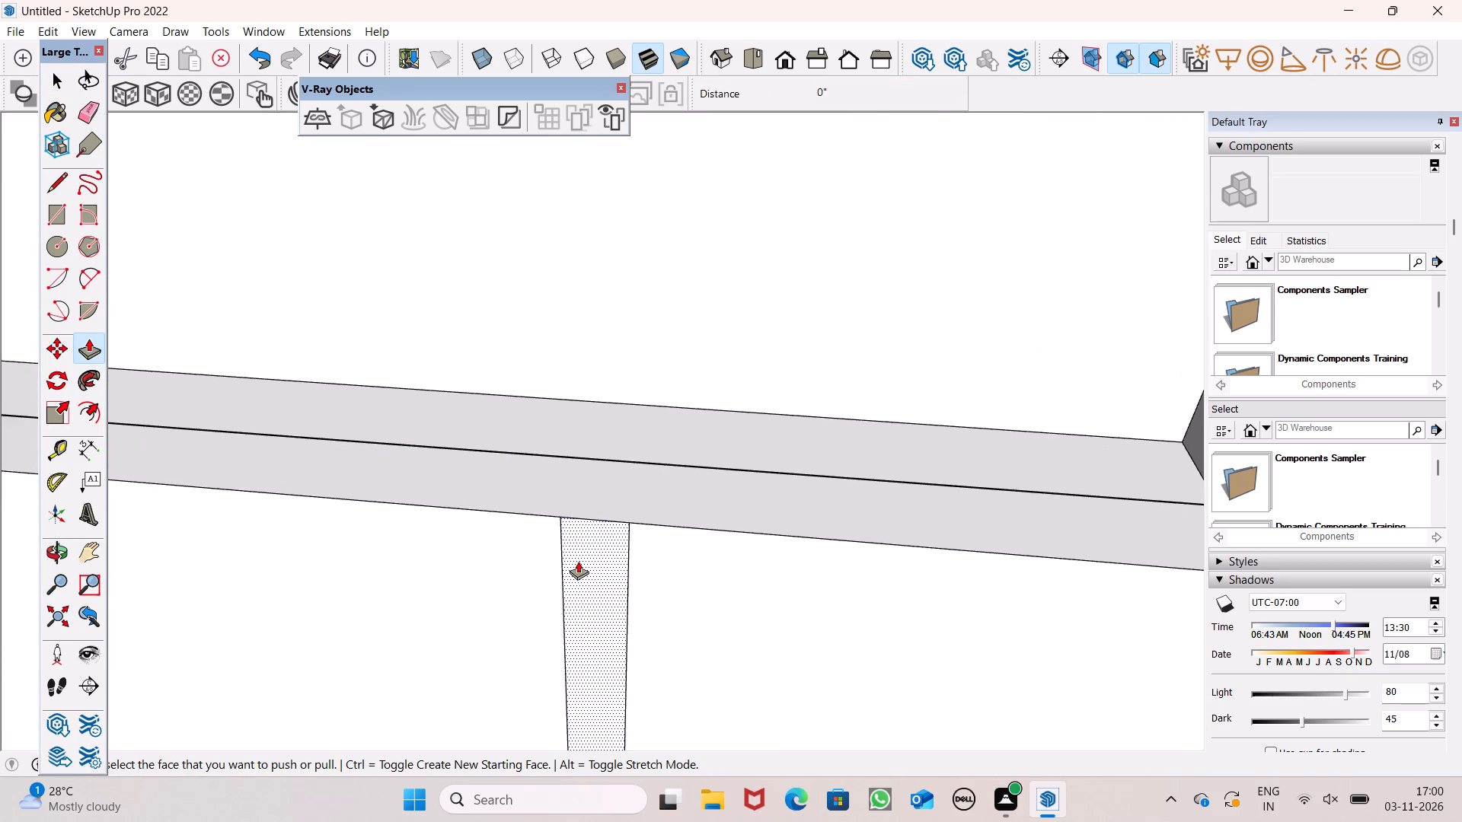
{"action": "scroll", "coordinate": [592, 553], "scroll_direction": "up", "scroll_amount": 7}
{"action": "left_click_drag", "start_coordinate": [600, 538], "coordinate": [622, 432]}
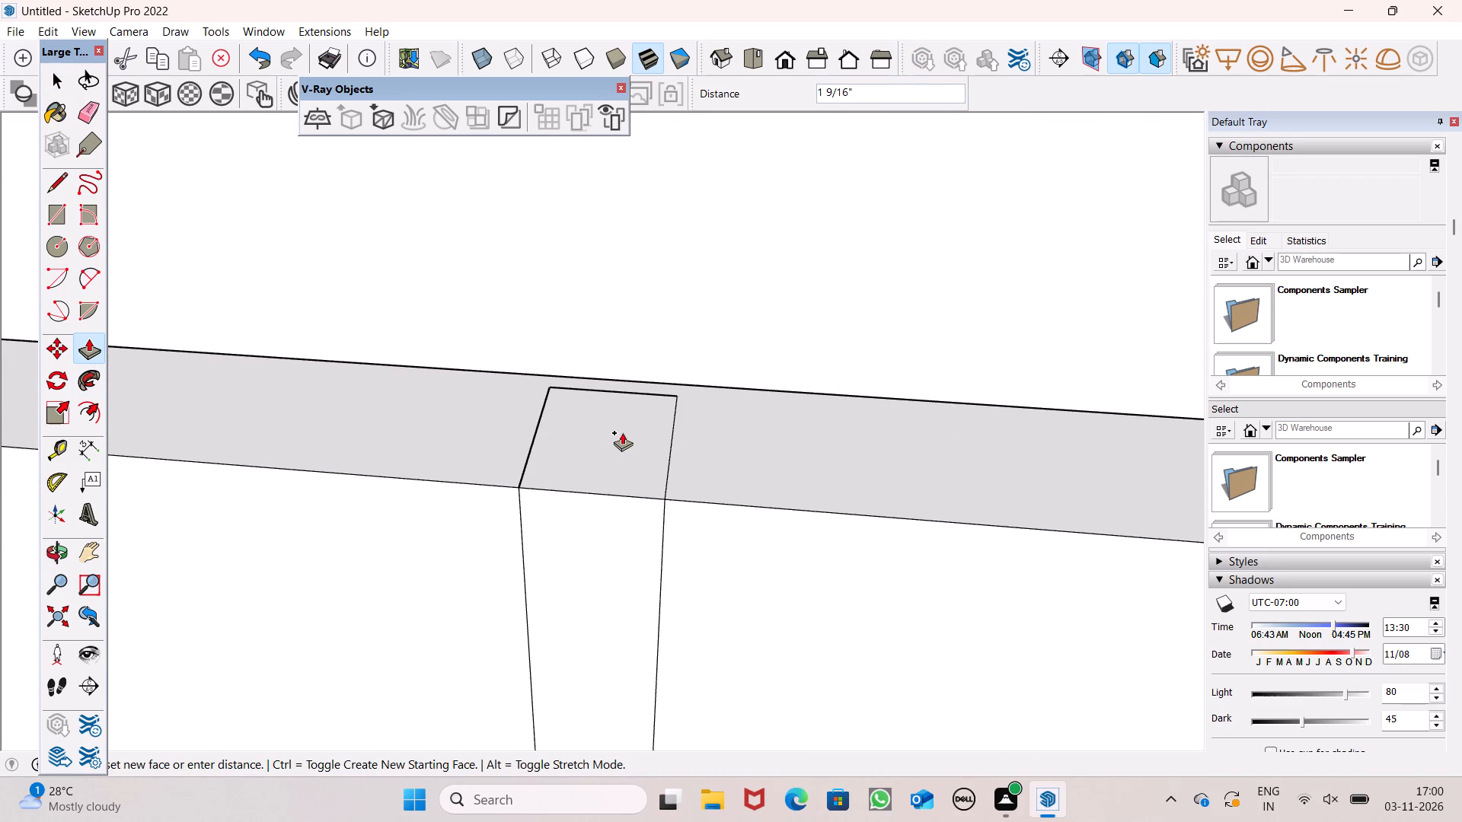
{"action": "left_click_drag", "start_coordinate": [622, 432], "coordinate": [624, 422]}
Push the third vertical strip on the side parapet inward by about 1 9/16".
{"action": "scroll", "coordinate": [754, 409], "scroll_direction": "down", "scroll_amount": 6}
{"action": "scroll", "coordinate": [755, 409], "scroll_direction": "up", "scroll_amount": 1}
{"action": "scroll", "coordinate": [769, 355], "scroll_direction": "down", "scroll_amount": 6}
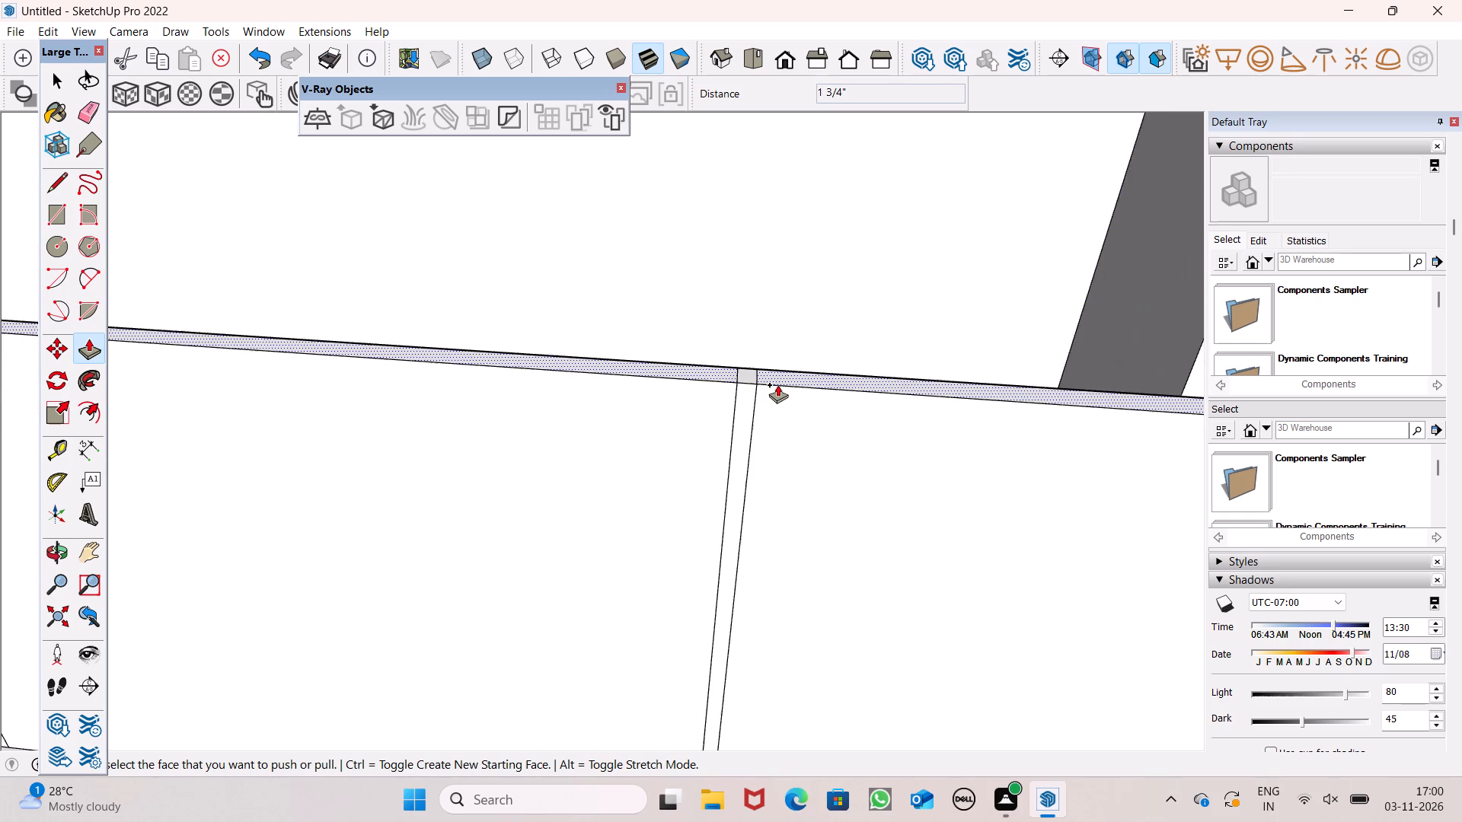
{"action": "scroll", "coordinate": [778, 384], "scroll_direction": "down", "scroll_amount": 12}
{"action": "scroll", "coordinate": [407, 370], "scroll_direction": "up", "scroll_amount": 7}
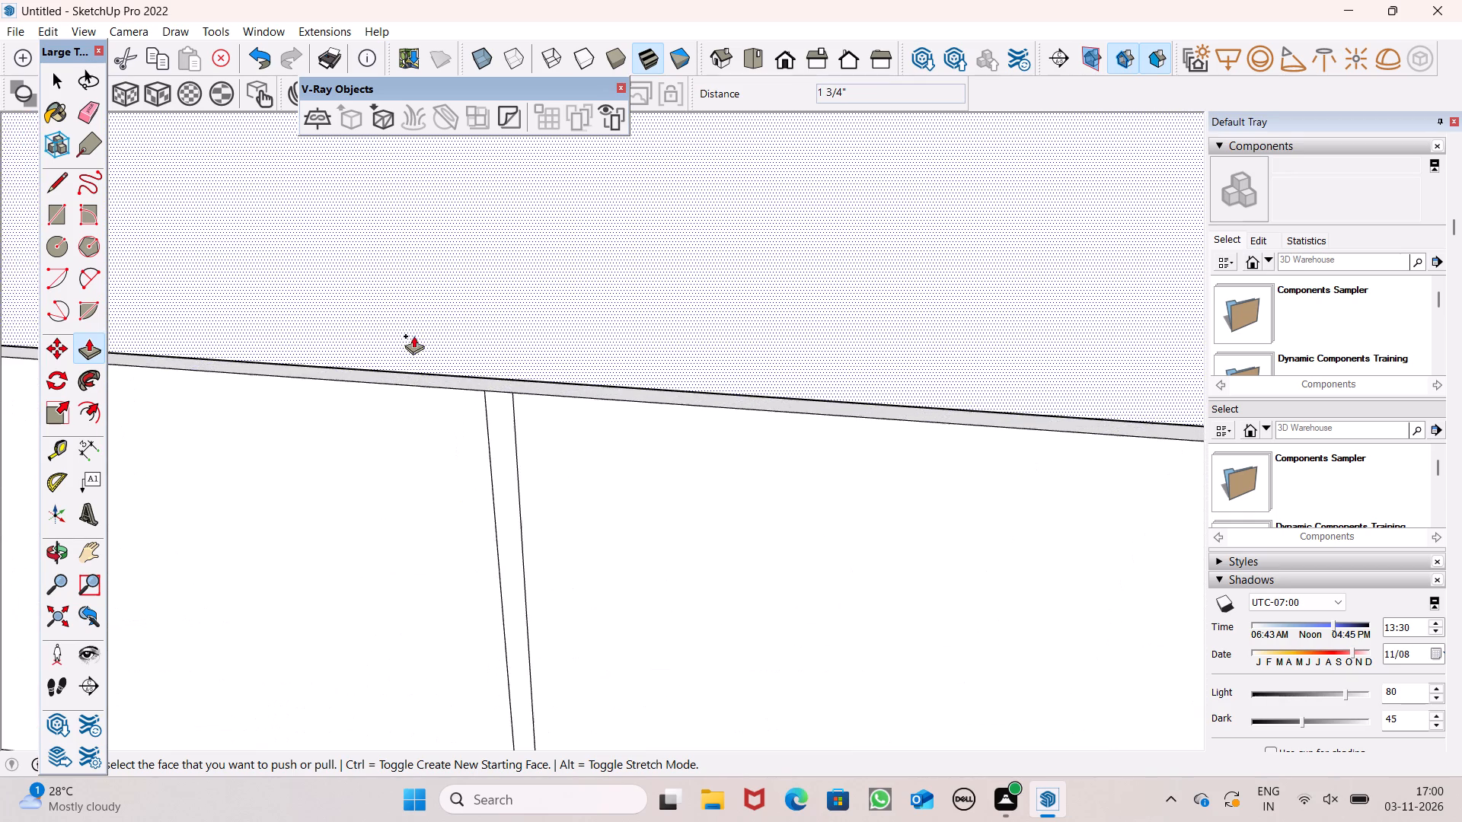
{"action": "scroll", "coordinate": [438, 353], "scroll_direction": "up", "scroll_amount": 7}
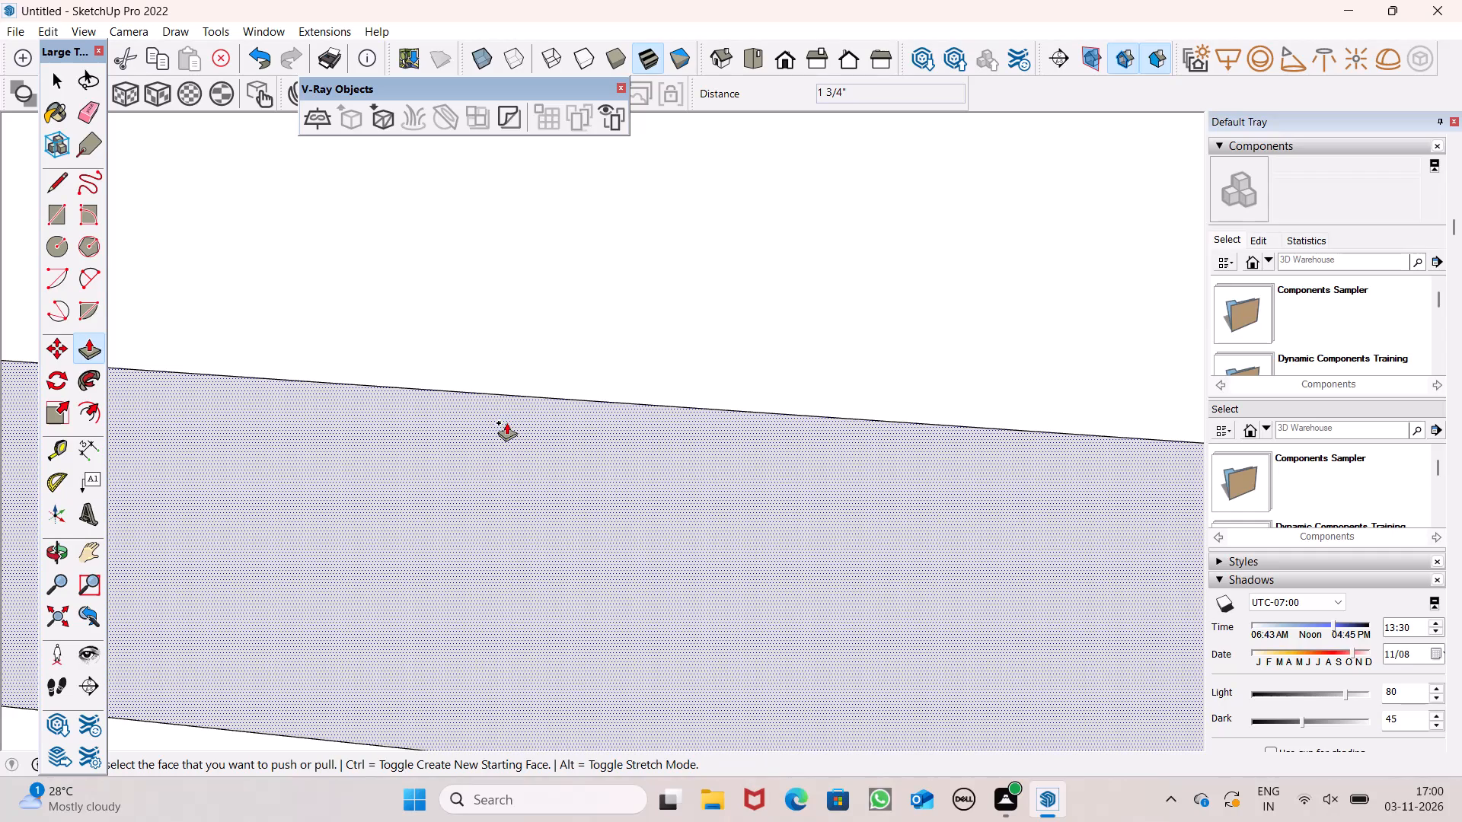
{"action": "scroll", "coordinate": [500, 439], "scroll_direction": "down", "scroll_amount": 12}
{"action": "scroll", "coordinate": [509, 464], "scroll_direction": "up", "scroll_amount": 2}
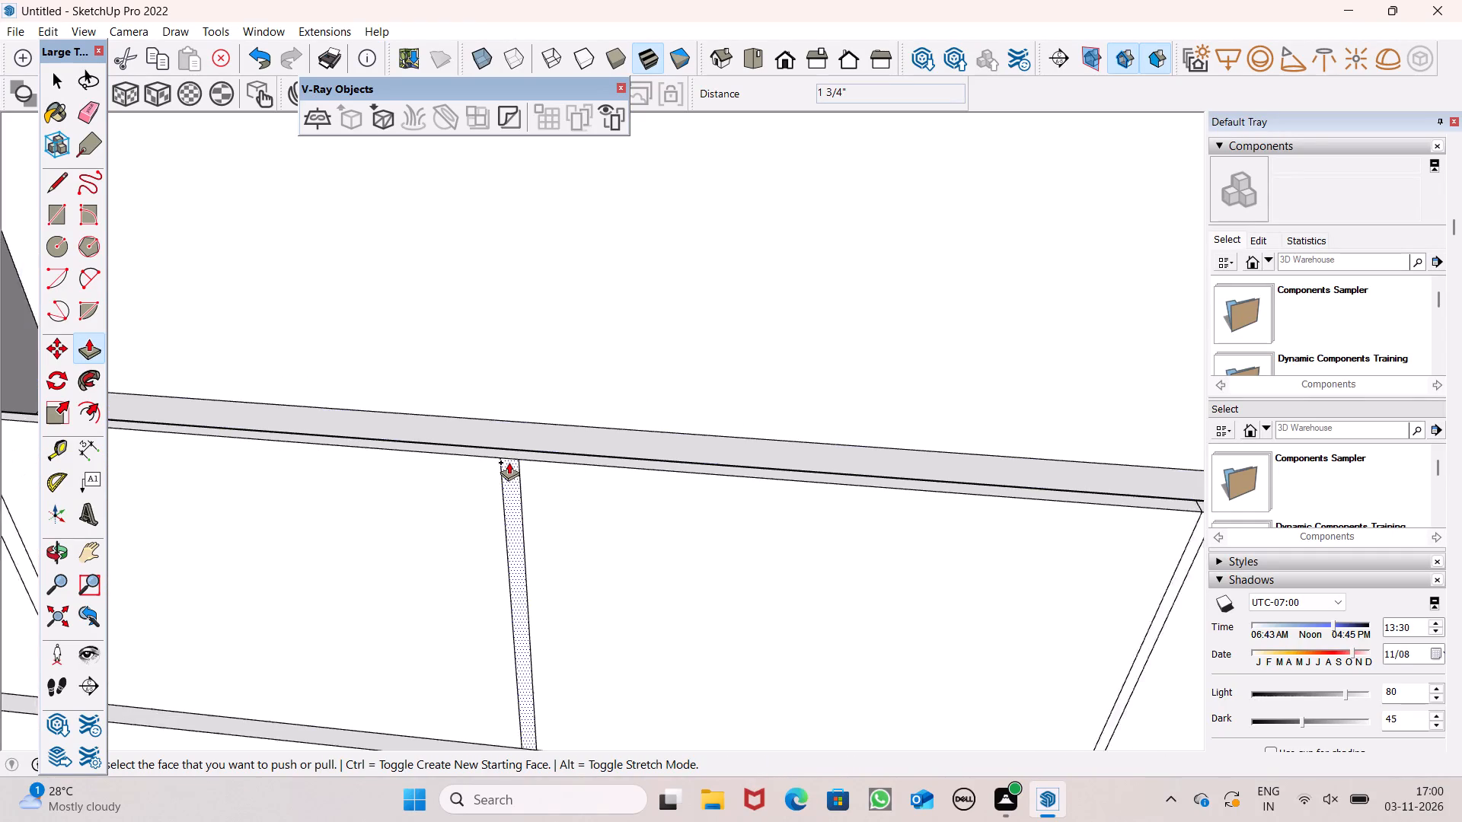
{"action": "scroll", "coordinate": [509, 462], "scroll_direction": "up", "scroll_amount": 5}
{"action": "middle_click_drag", "start_coordinate": [514, 483], "coordinate": [514, 499]}
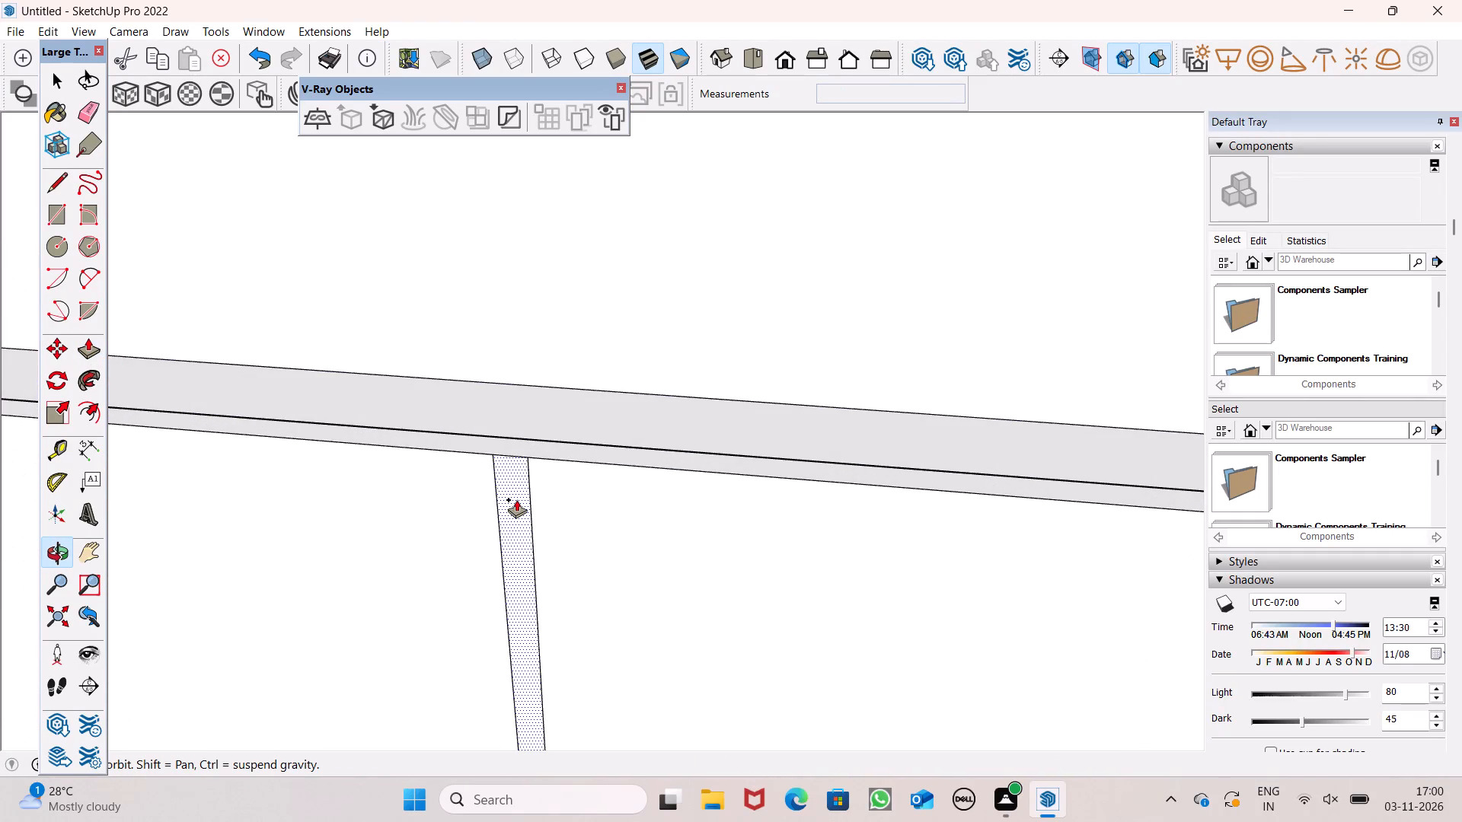
{"action": "scroll", "coordinate": [523, 478], "scroll_direction": "up", "scroll_amount": 5}
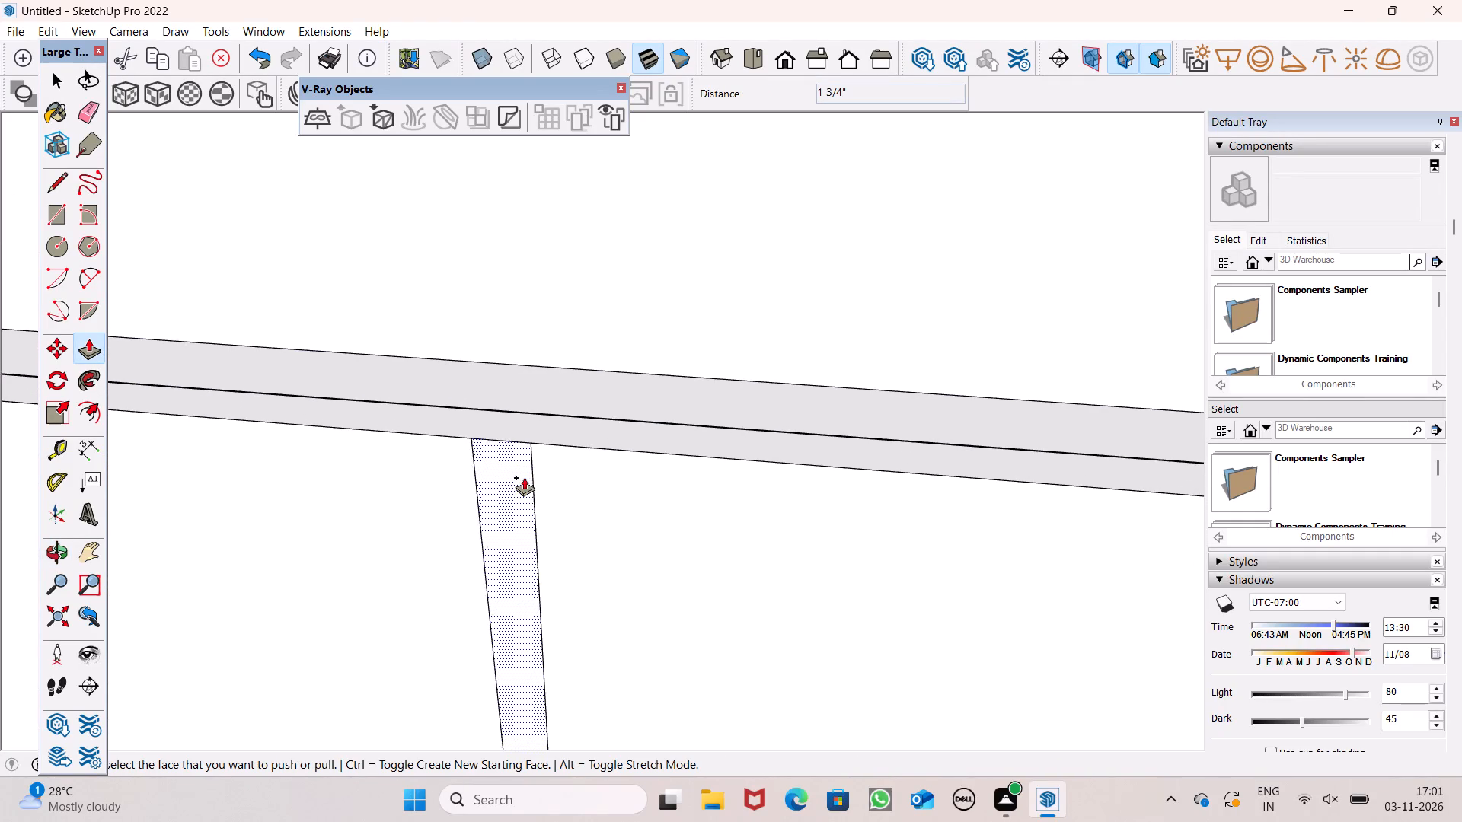
{"action": "scroll", "coordinate": [524, 477], "scroll_direction": "up", "scroll_amount": 10}
{"action": "left_click", "coordinate": [495, 476]}
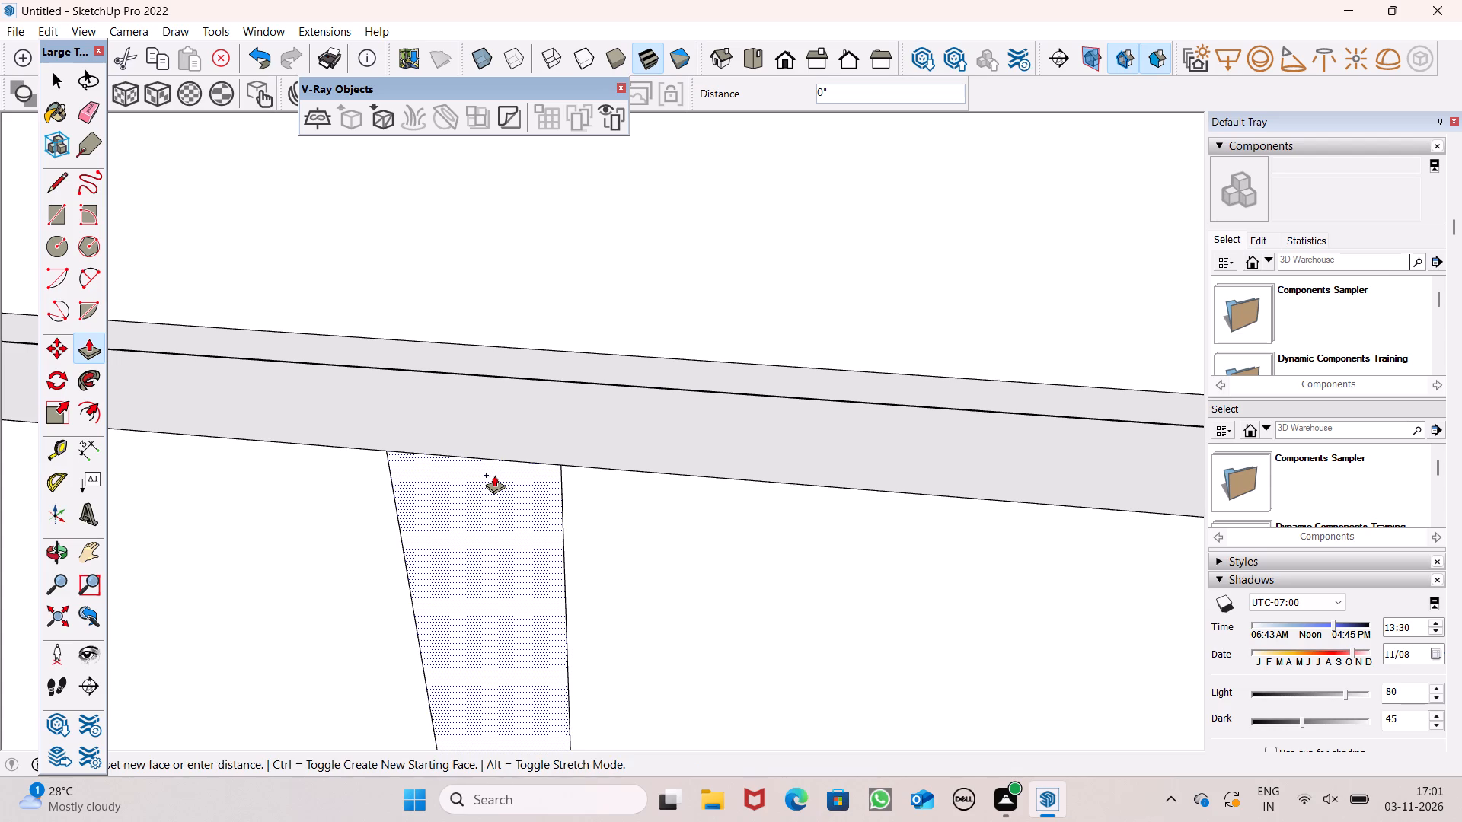
{"action": "left_click_drag", "start_coordinate": [494, 475], "coordinate": [509, 388]}
Push the second vertical strip on the side parapet inward by about 1 3/8".
{"action": "scroll", "coordinate": [633, 358], "scroll_direction": "down", "scroll_amount": 14}
{"action": "scroll", "coordinate": [703, 393], "scroll_direction": "down", "scroll_amount": 3}
{"action": "middle_click_drag", "start_coordinate": [397, 435], "coordinate": [397, 445]}
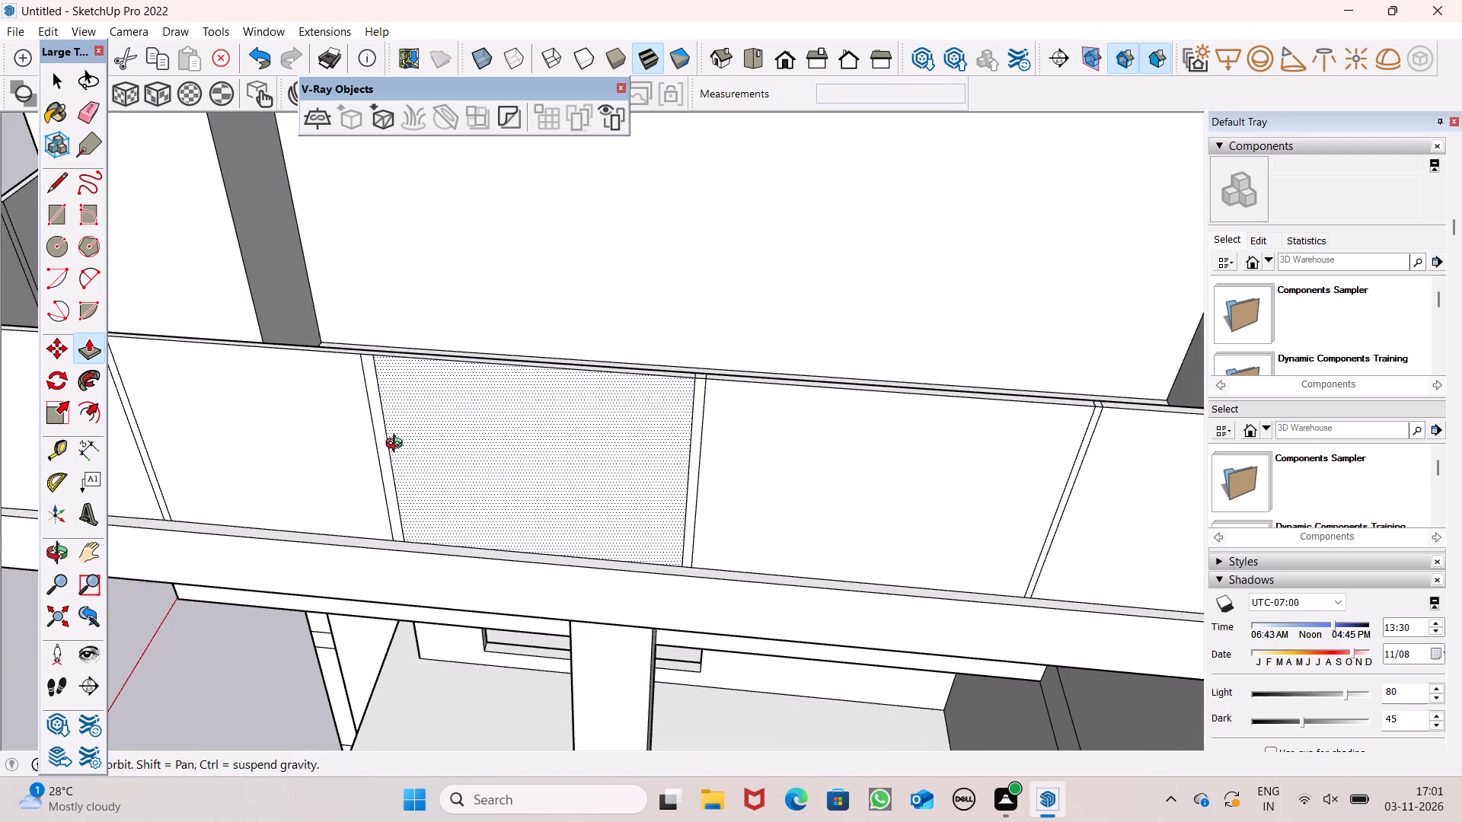
{"action": "middle_click_drag", "start_coordinate": [397, 445], "coordinate": [422, 512]}
{"action": "scroll", "coordinate": [369, 473], "scroll_direction": "up", "scroll_amount": 7}
{"action": "scroll", "coordinate": [410, 426], "scroll_direction": "up", "scroll_amount": 7}
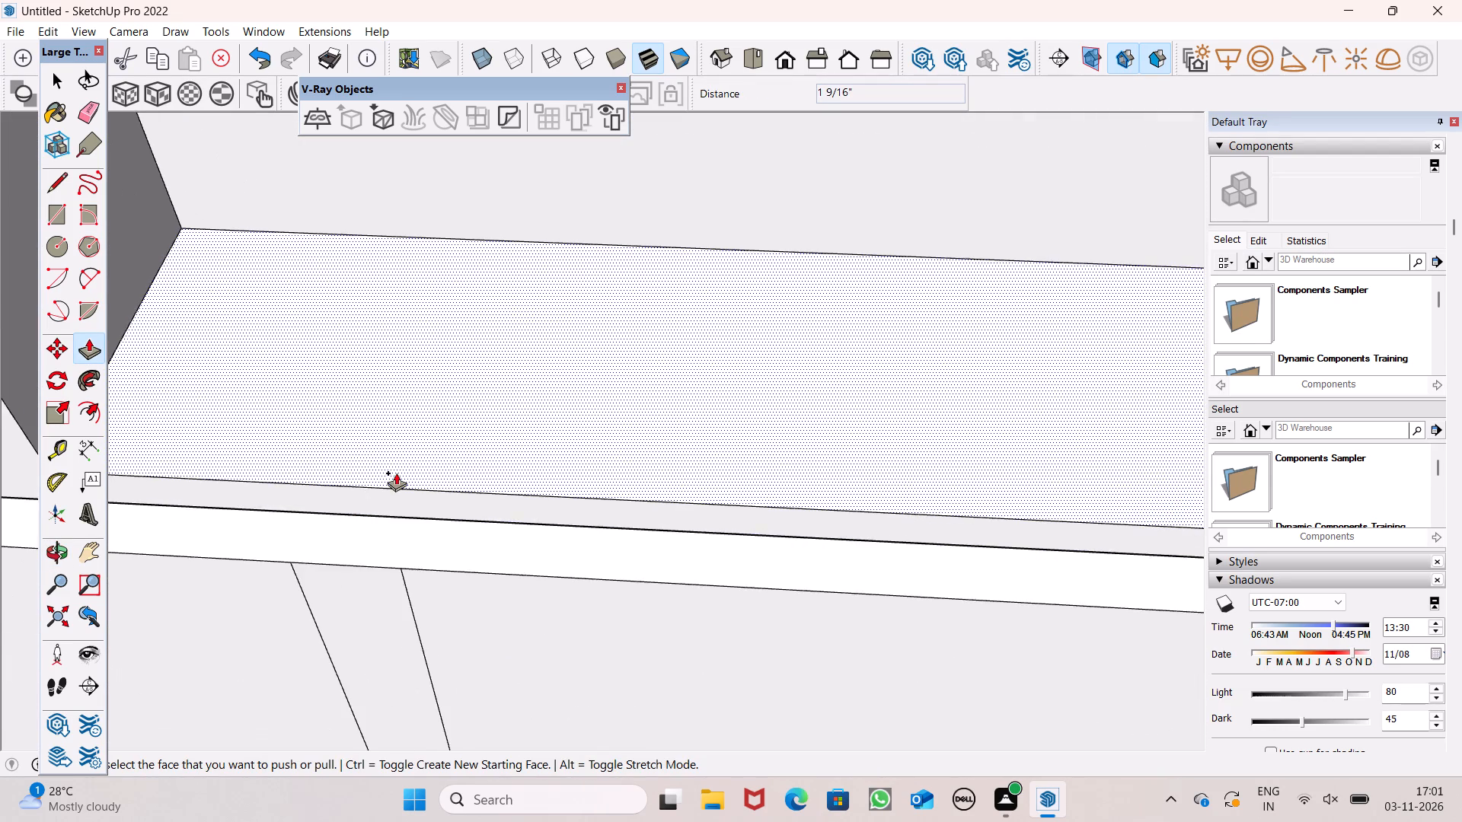
{"action": "scroll", "coordinate": [397, 472], "scroll_direction": "down", "scroll_amount": 2}
{"action": "scroll", "coordinate": [330, 557], "scroll_direction": "up", "scroll_amount": 2}
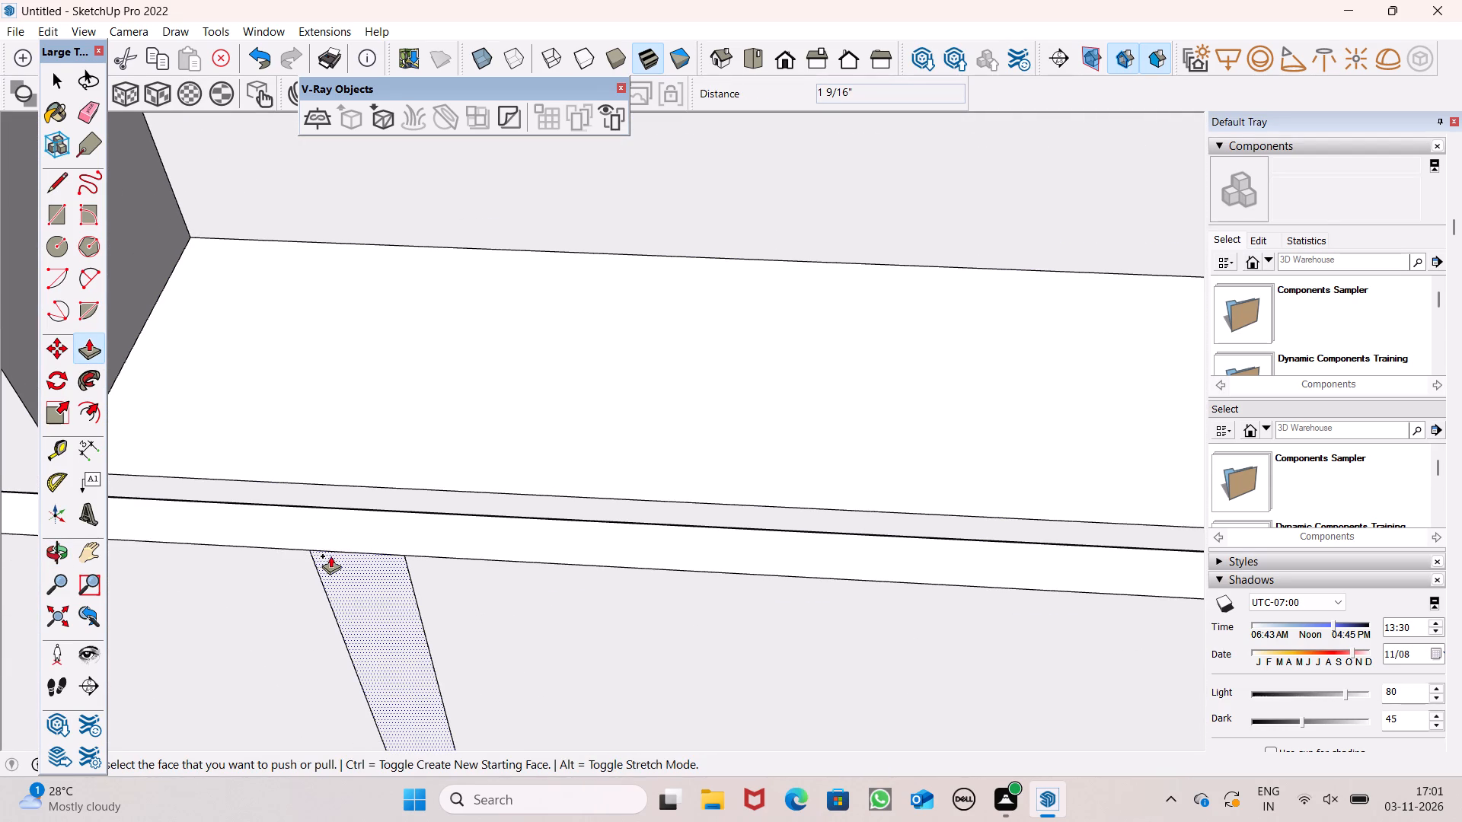
{"action": "left_click_drag", "start_coordinate": [331, 556], "coordinate": [345, 508]}
Push the first vertical strip, nearest the balcony's outer corner, inward by about 1 3/16" on the side parapet.
{"action": "scroll", "coordinate": [546, 429], "scroll_direction": "down", "scroll_amount": 7}
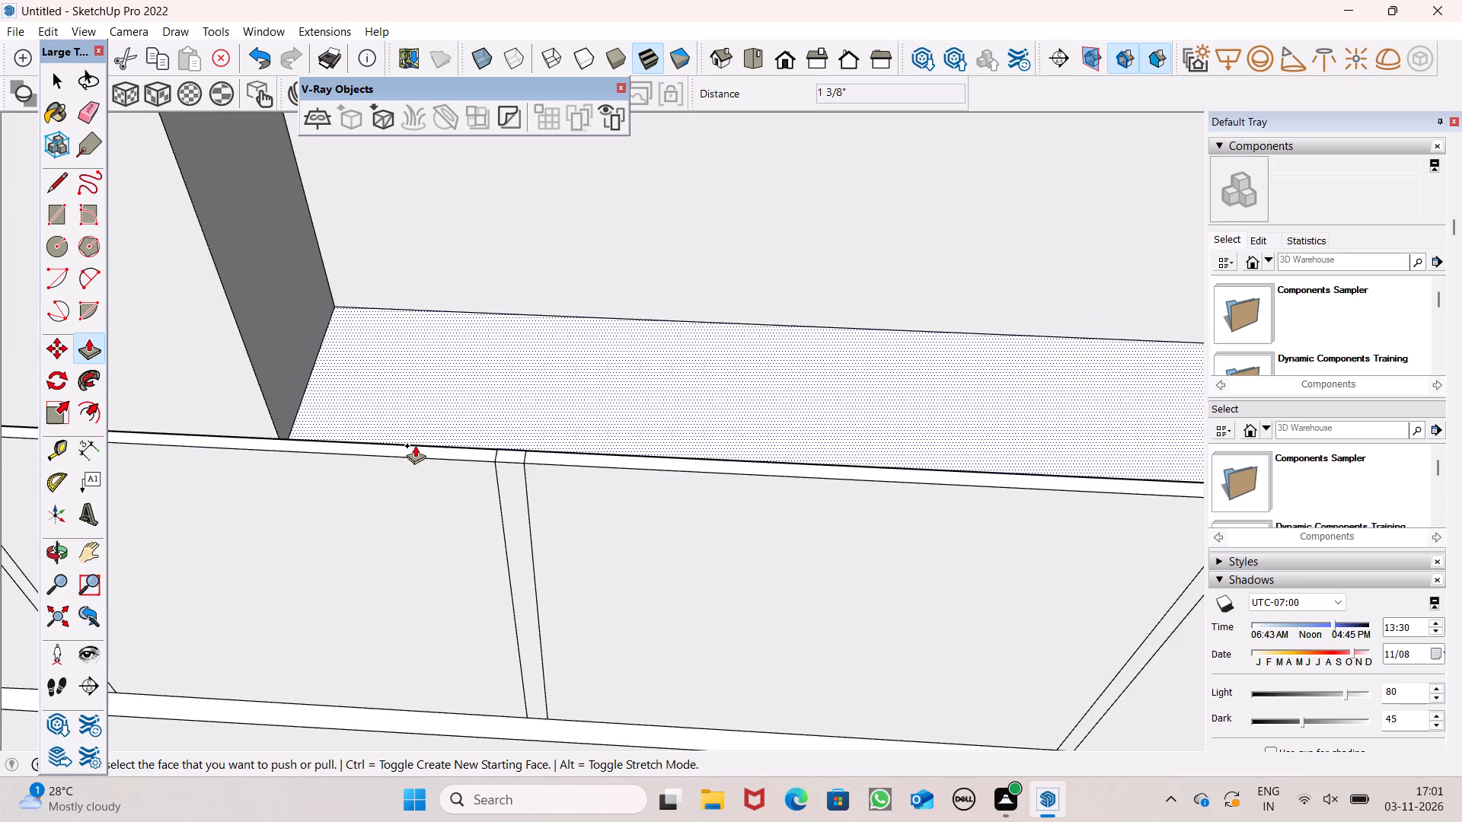
{"action": "scroll", "coordinate": [608, 422], "scroll_direction": "down", "scroll_amount": 5}
{"action": "scroll", "coordinate": [246, 413], "scroll_direction": "up", "scroll_amount": 7}
{"action": "scroll", "coordinate": [364, 460], "scroll_direction": "up", "scroll_amount": 3}
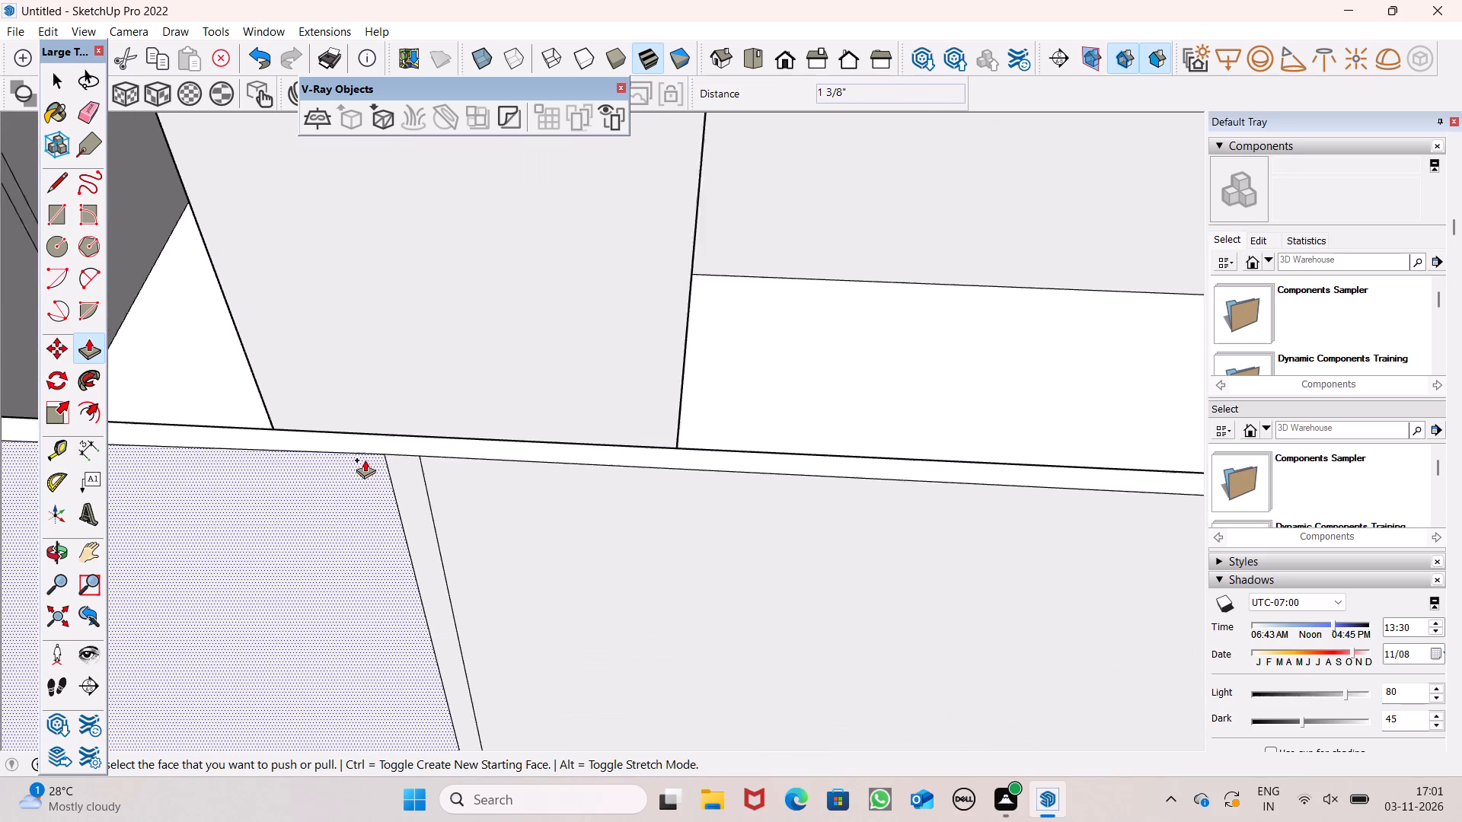
{"action": "scroll", "coordinate": [365, 460], "scroll_direction": "up", "scroll_amount": 4}
{"action": "left_click_drag", "start_coordinate": [404, 460], "coordinate": [406, 432]}
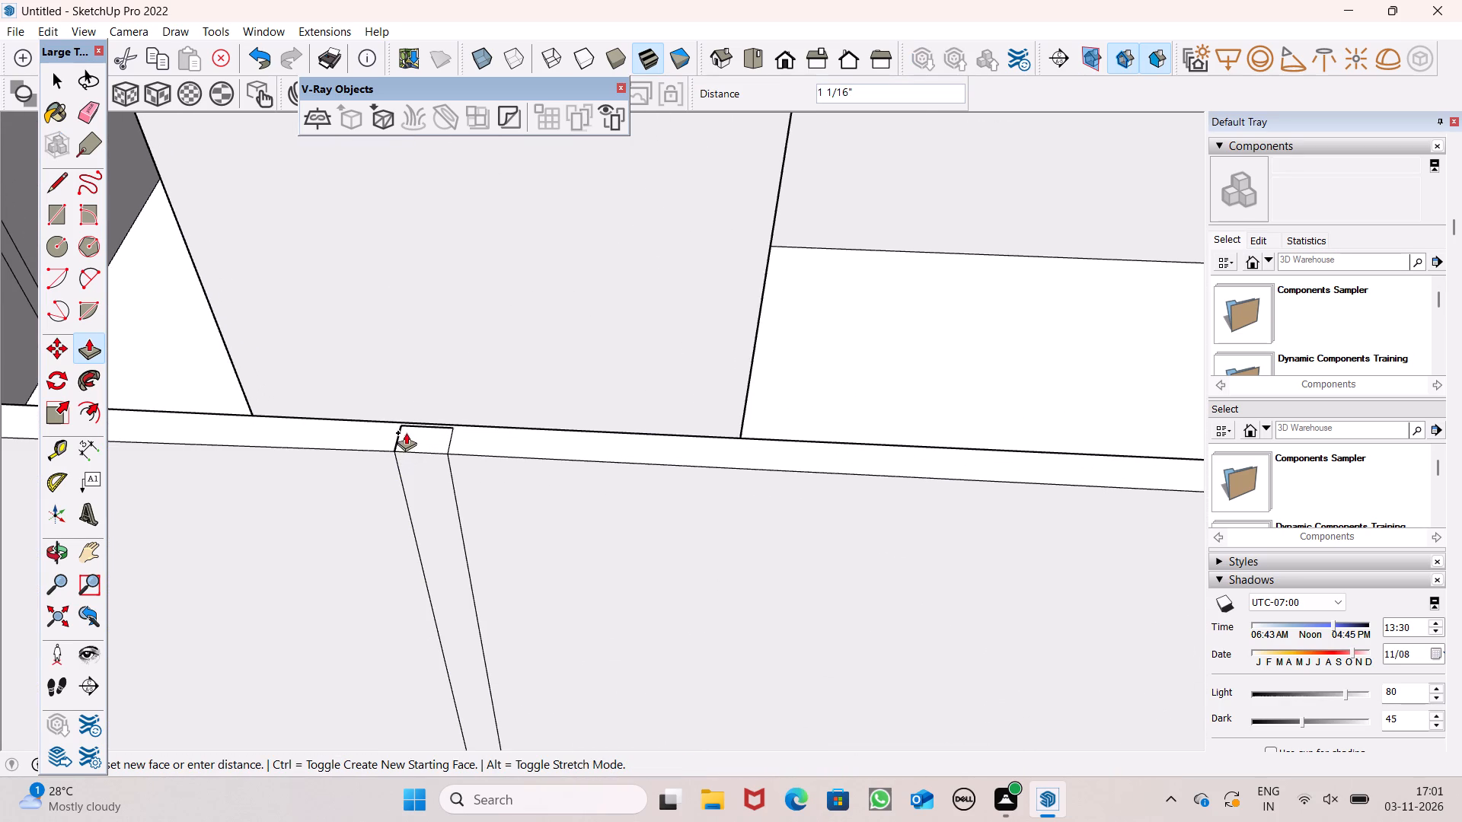
{"action": "left_click_drag", "start_coordinate": [406, 432], "coordinate": [409, 430]}
{"action": "scroll", "coordinate": [704, 421], "scroll_direction": "down", "scroll_amount": 13}
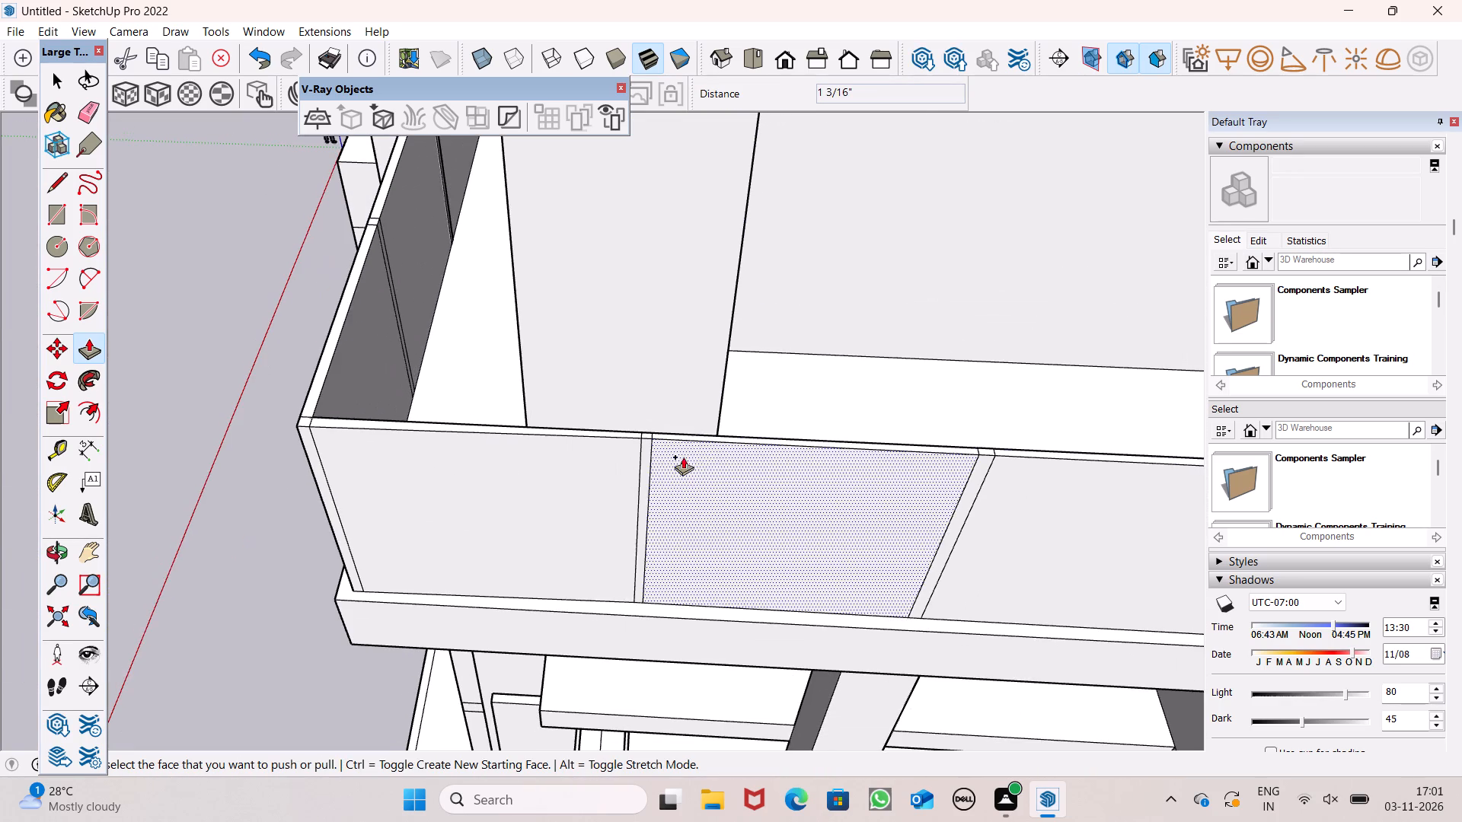
{"action": "scroll", "coordinate": [399, 499], "scroll_direction": "down", "scroll_amount": 3}
{"action": "key", "text": "space"}
Examine the paneled side and front parapets of the balcony and the plain parapet on the balcony above.
{"action": "scroll", "coordinate": [276, 435], "scroll_direction": "down", "scroll_amount": 3}
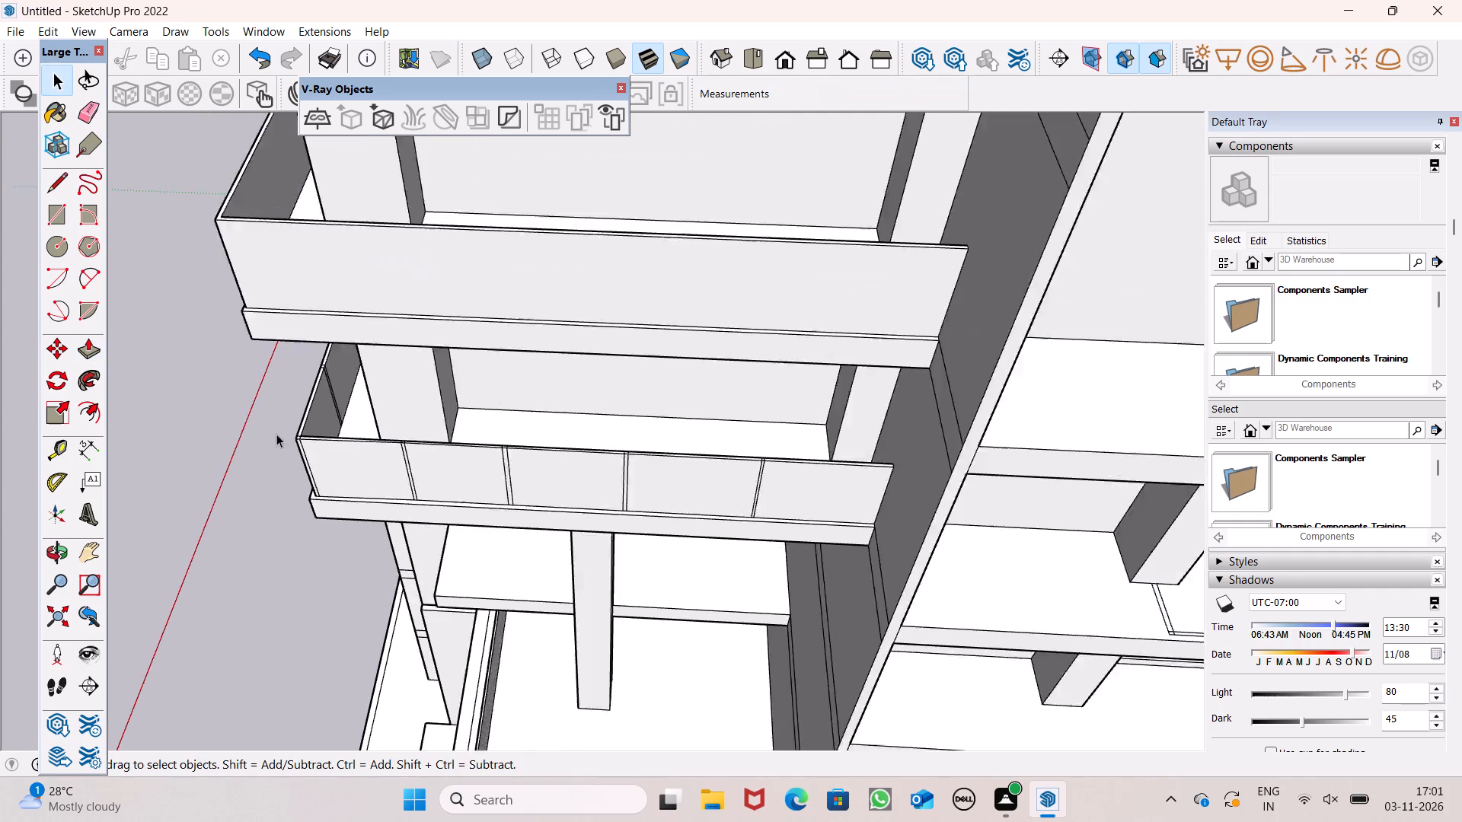
{"action": "scroll", "coordinate": [276, 434], "scroll_direction": "down", "scroll_amount": 1}
{"action": "middle_click_drag", "start_coordinate": [324, 464], "coordinate": [774, 335]}
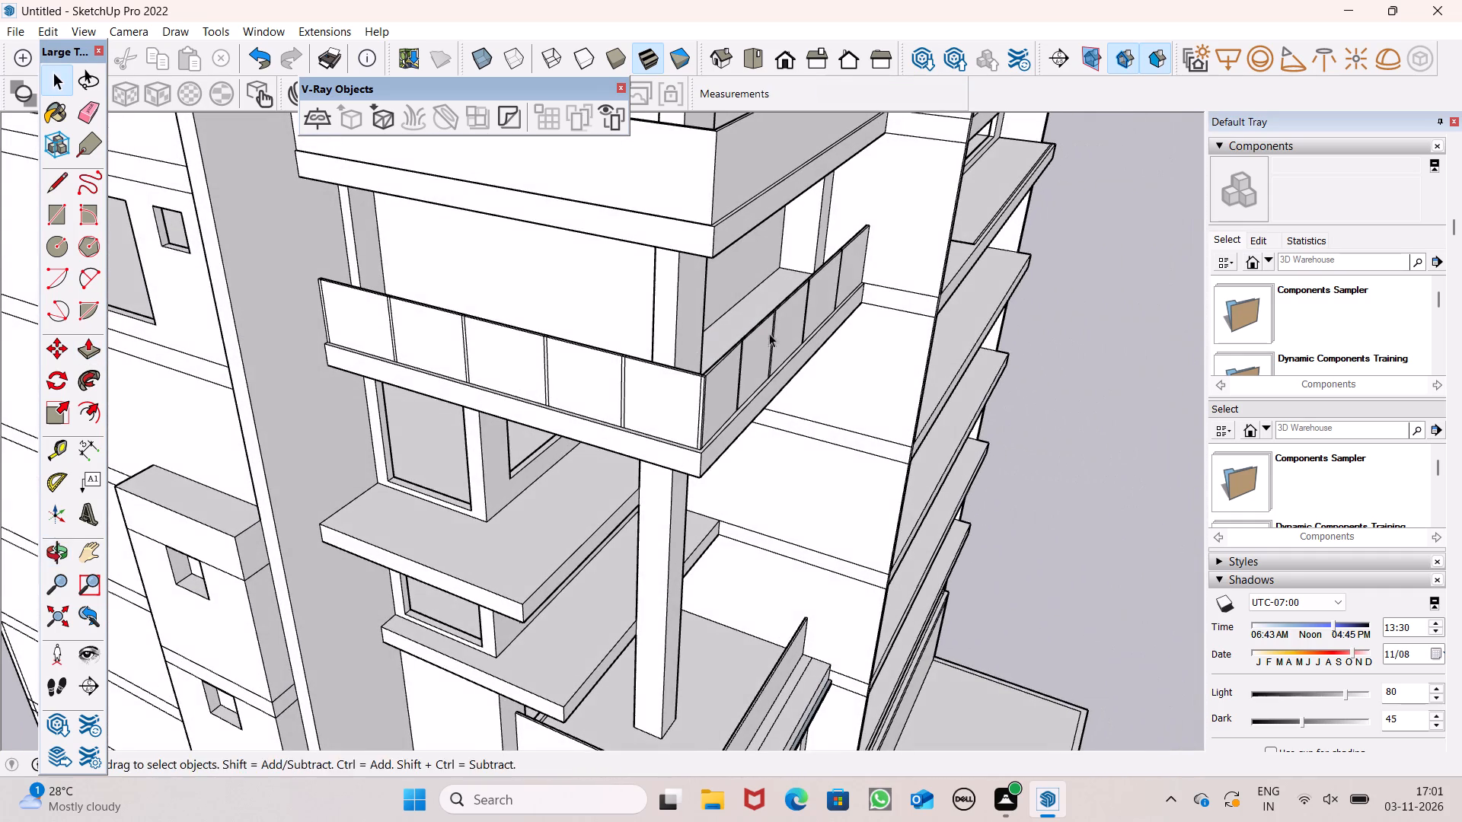
{"action": "middle_click", "coordinate": [677, 361]}
{"action": "scroll", "coordinate": [643, 406], "scroll_direction": "down", "scroll_amount": 5}
{"action": "middle_click_drag", "start_coordinate": [637, 451], "coordinate": [816, 451]}
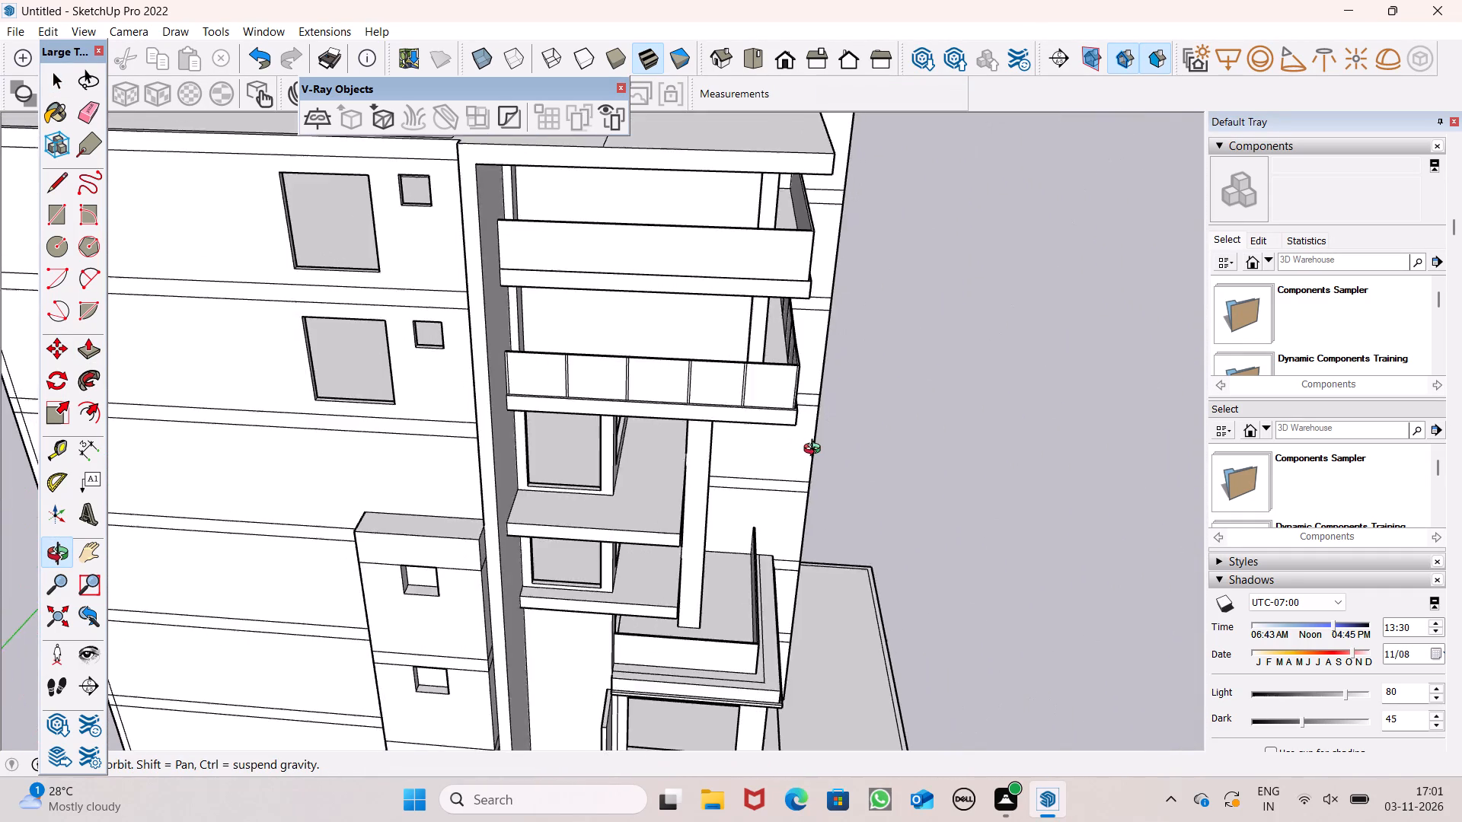
{"action": "middle_click_drag", "start_coordinate": [816, 451], "coordinate": [825, 406]}
{"action": "middle_click", "coordinate": [825, 403]}
{"action": "scroll", "coordinate": [713, 403], "scroll_direction": "up", "scroll_amount": 1}
{"action": "scroll", "coordinate": [453, 425], "scroll_direction": "down", "scroll_amount": 5}
{"action": "scroll", "coordinate": [534, 240], "scroll_direction": "up", "scroll_amount": 7}
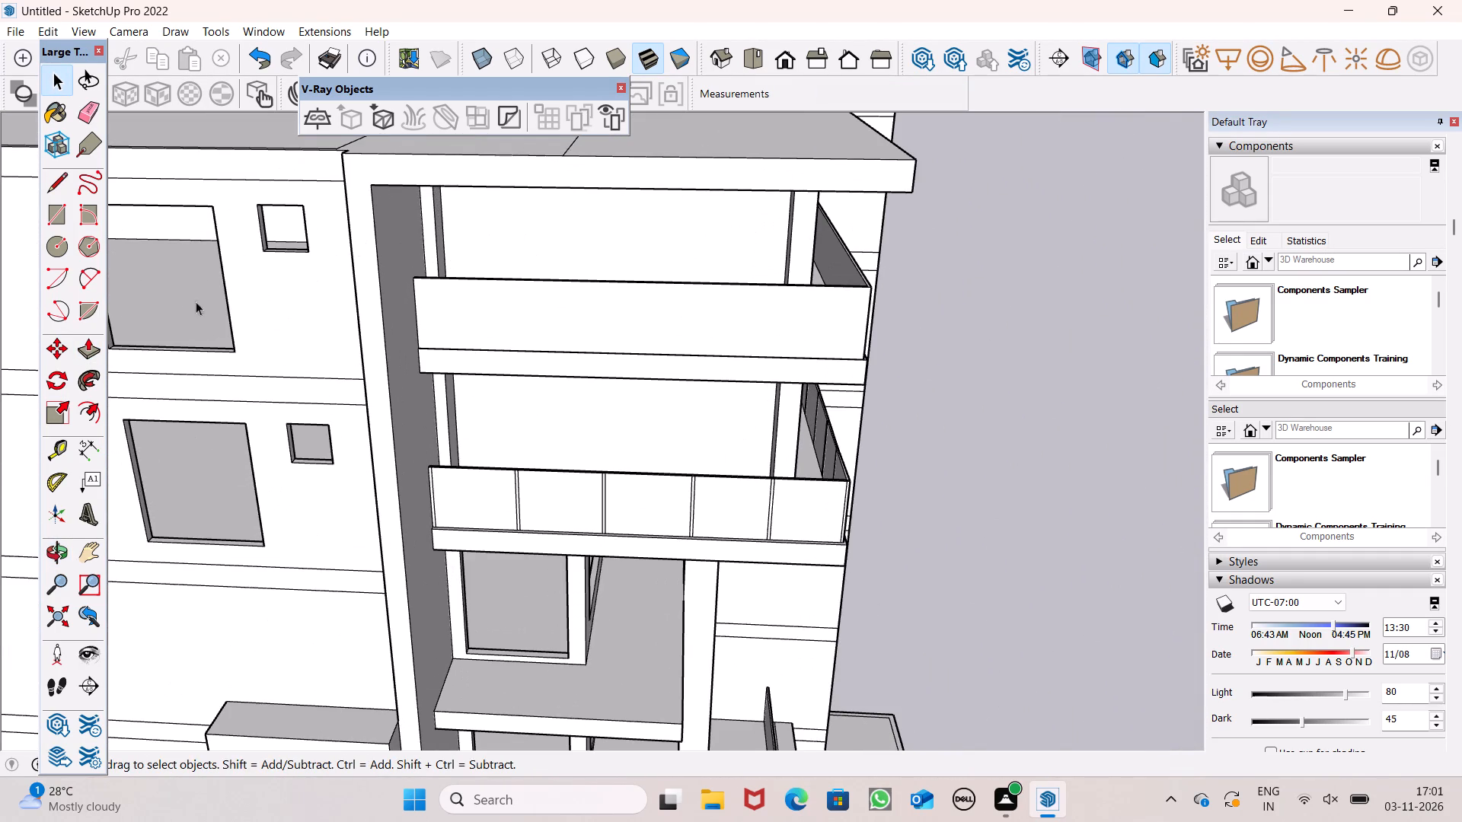
{"action": "scroll", "coordinate": [88, 218], "scroll_direction": "up", "scroll_amount": 5}
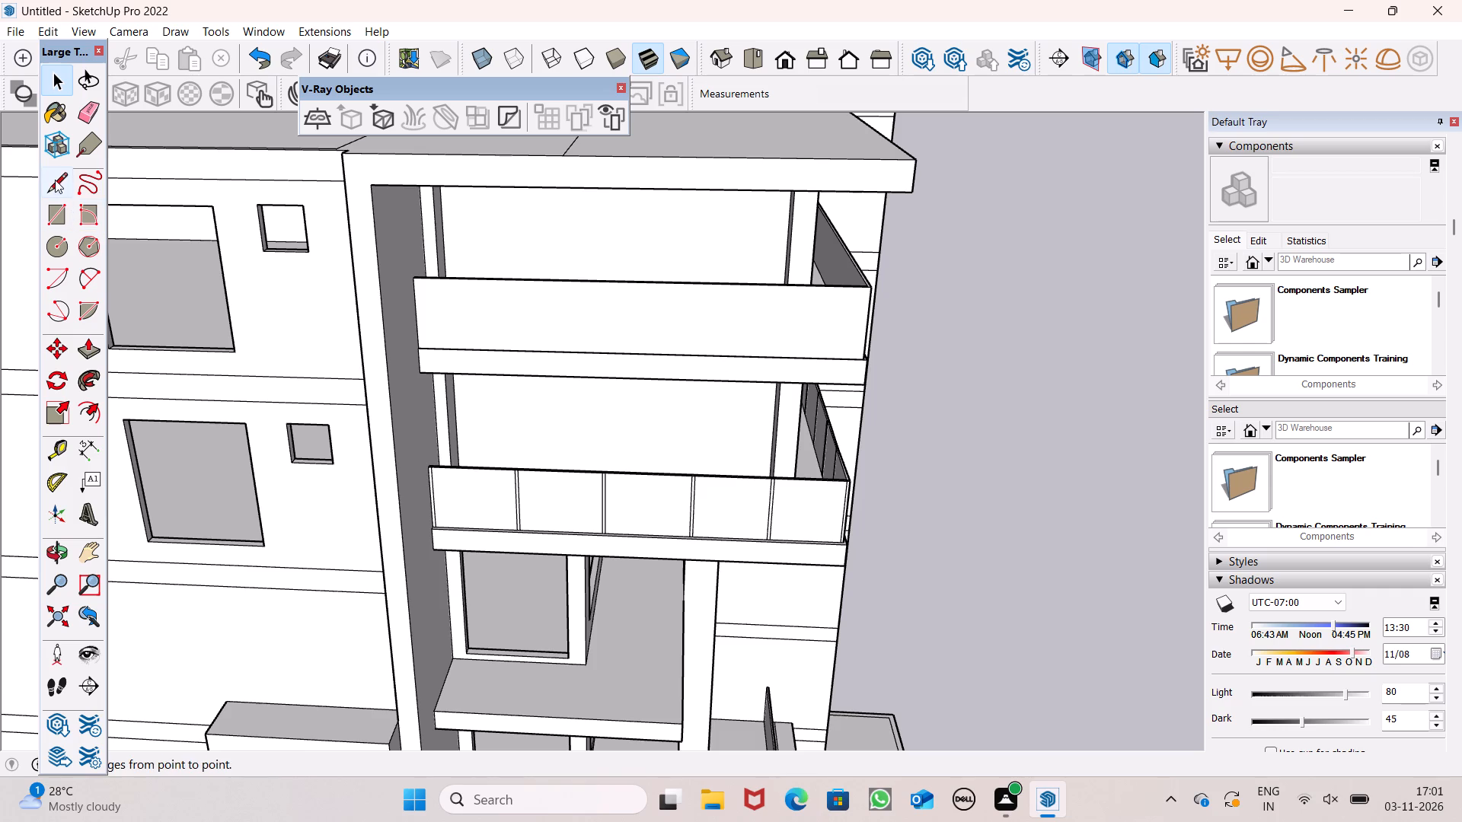
Draw a 4' vertical line near the wall end of the upper balcony's front parapet, from its top edge to the slab.
{"action": "left_click", "coordinate": [55, 180]}
{"action": "middle_click_drag", "start_coordinate": [541, 357], "coordinate": [586, 385]}
{"action": "scroll", "coordinate": [510, 359], "scroll_direction": "up", "scroll_amount": 5}
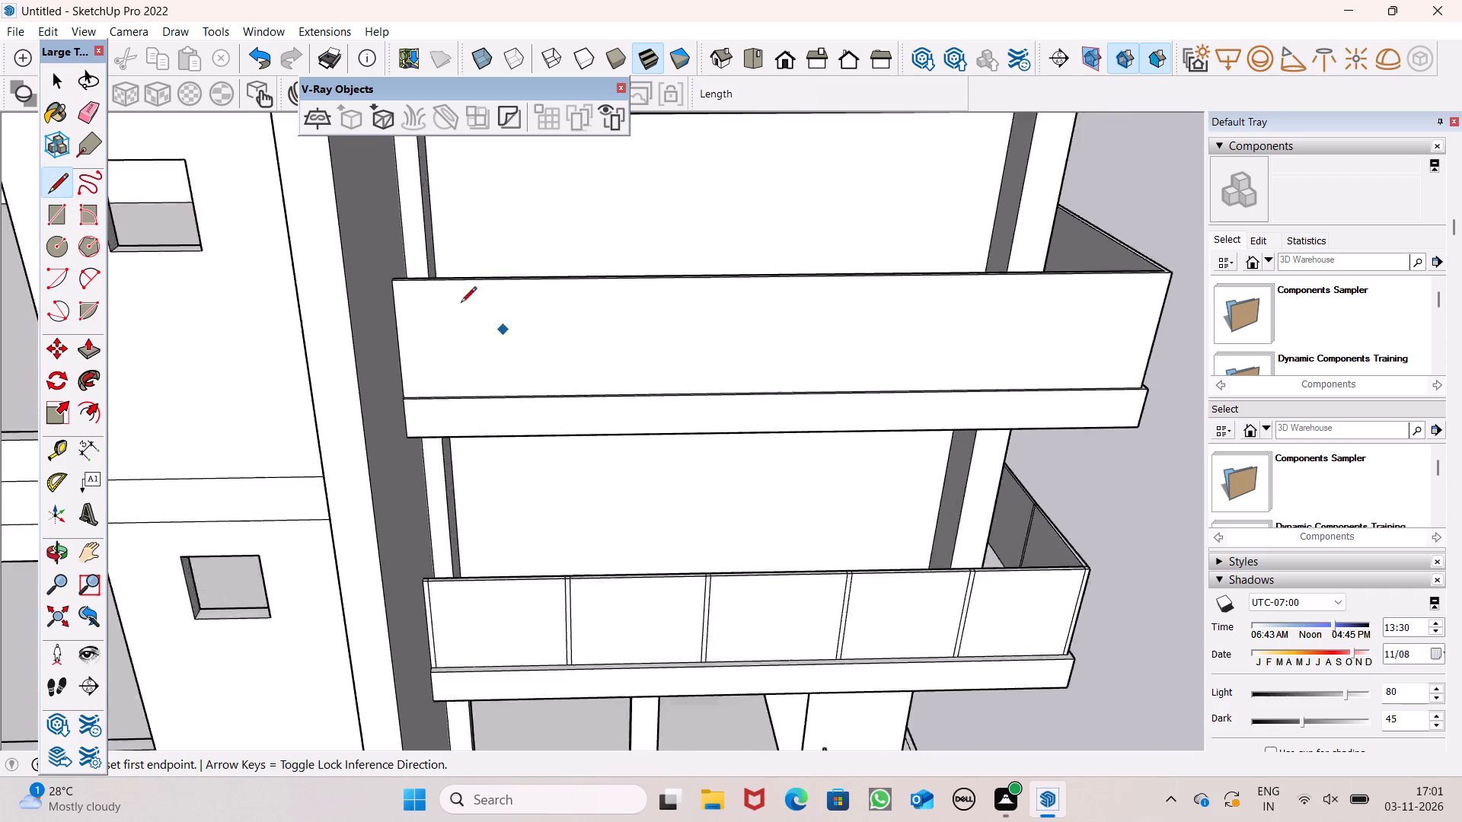
{"action": "scroll", "coordinate": [461, 304], "scroll_direction": "up", "scroll_amount": 3}
{"action": "scroll", "coordinate": [385, 272], "scroll_direction": "up", "scroll_amount": 13}
{"action": "middle_click_drag", "start_coordinate": [394, 289], "coordinate": [403, 361]}
{"action": "scroll", "coordinate": [403, 361], "scroll_direction": "up", "scroll_amount": 1}
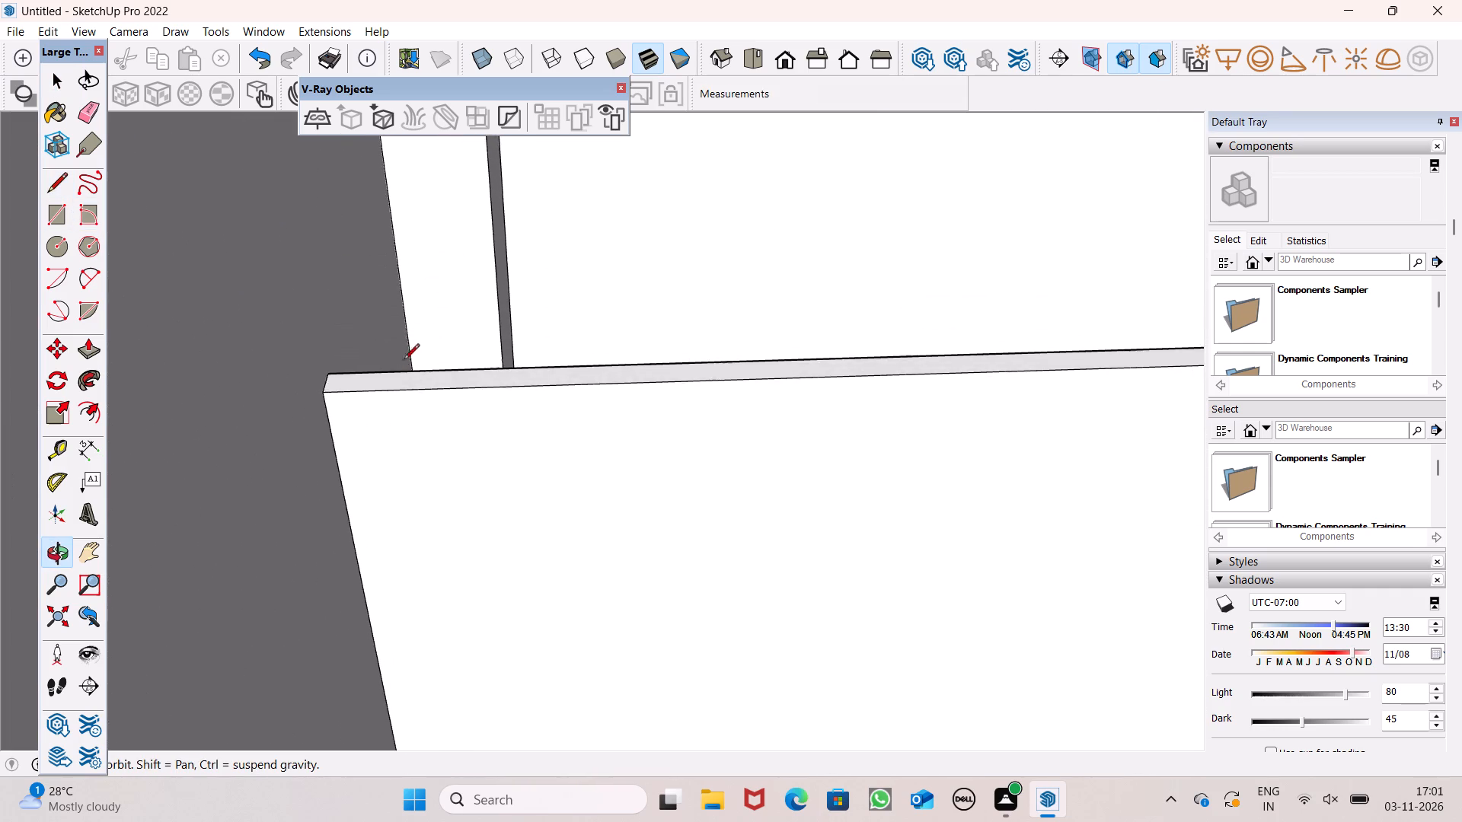
{"action": "scroll", "coordinate": [398, 355], "scroll_direction": "up", "scroll_amount": 5}
{"action": "left_click", "coordinate": [376, 394]}
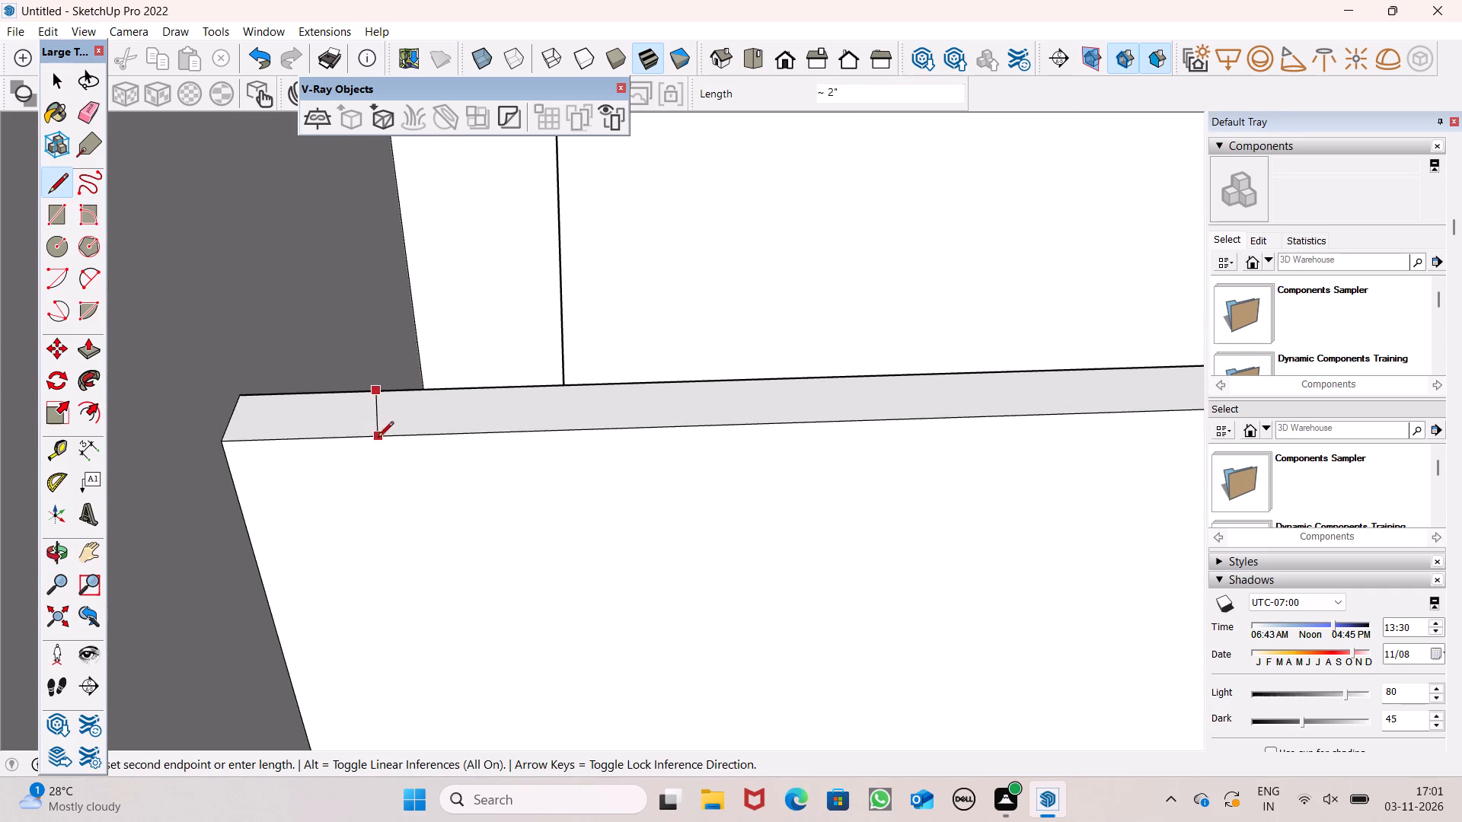
{"action": "key", "text": "space"}
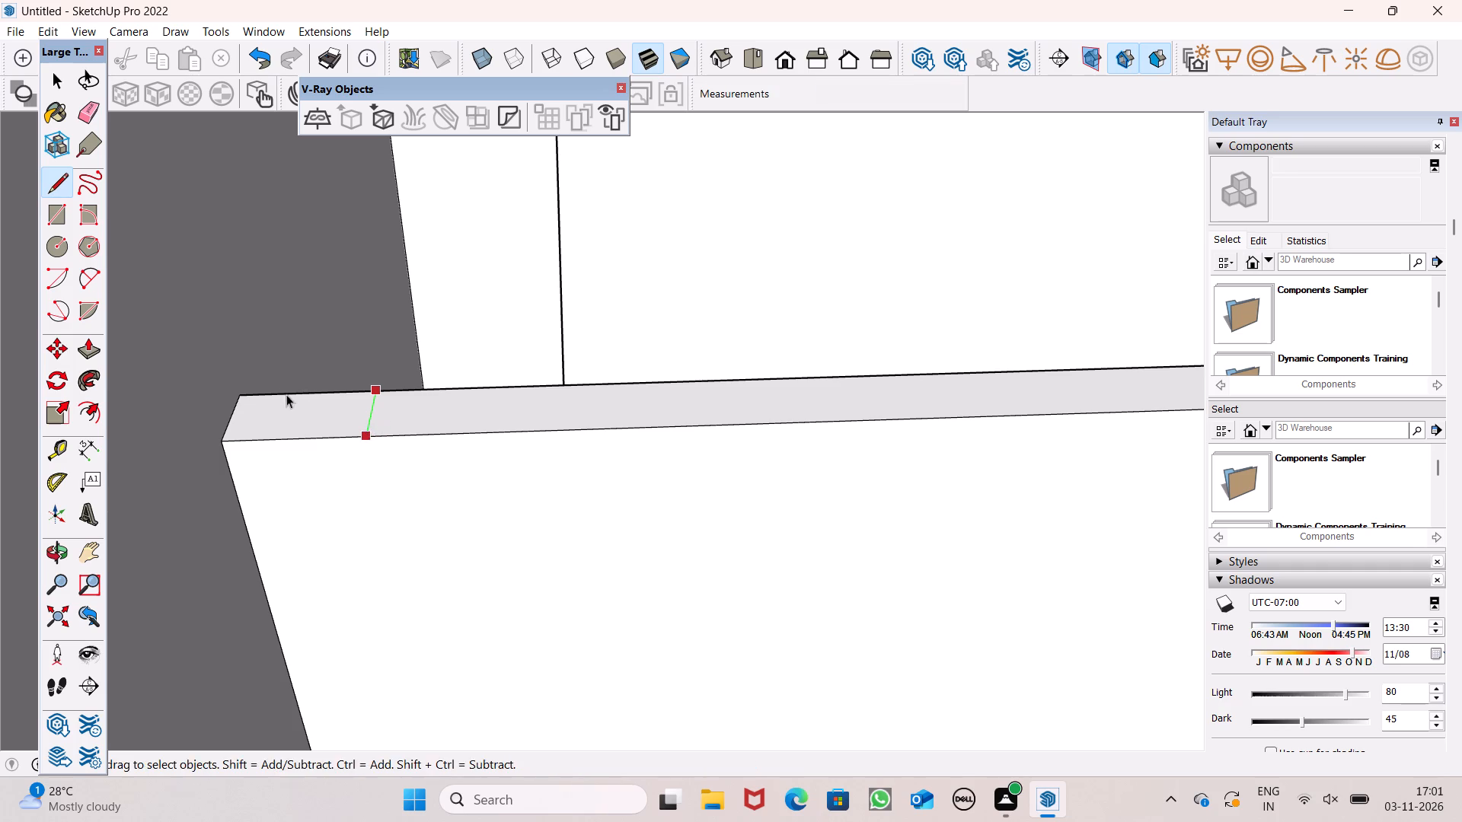
{"action": "left_click", "coordinate": [57, 179]}
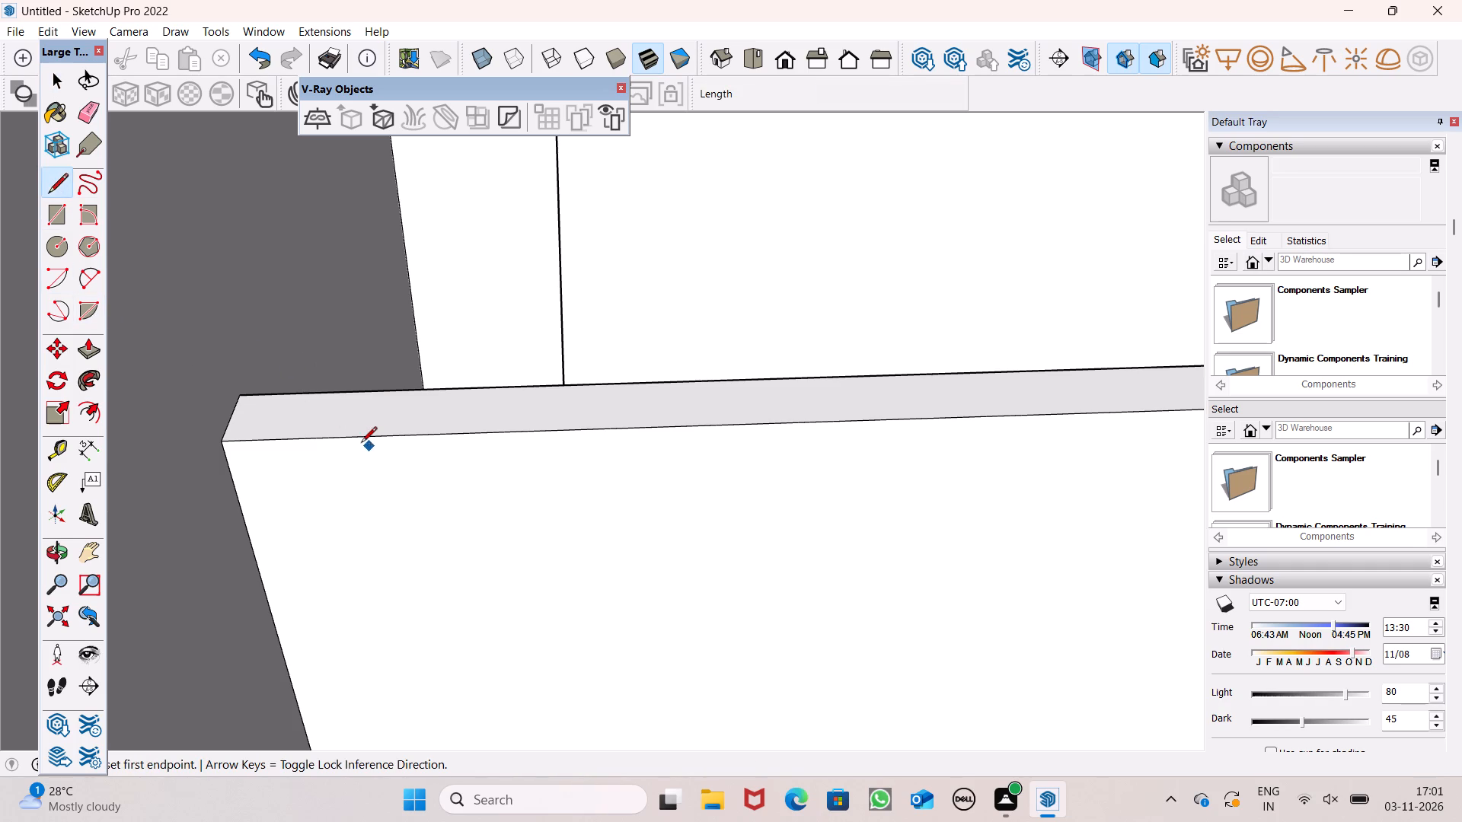
{"action": "left_click", "coordinate": [354, 438]}
{"action": "scroll", "coordinate": [363, 388], "scroll_direction": "down", "scroll_amount": 13}
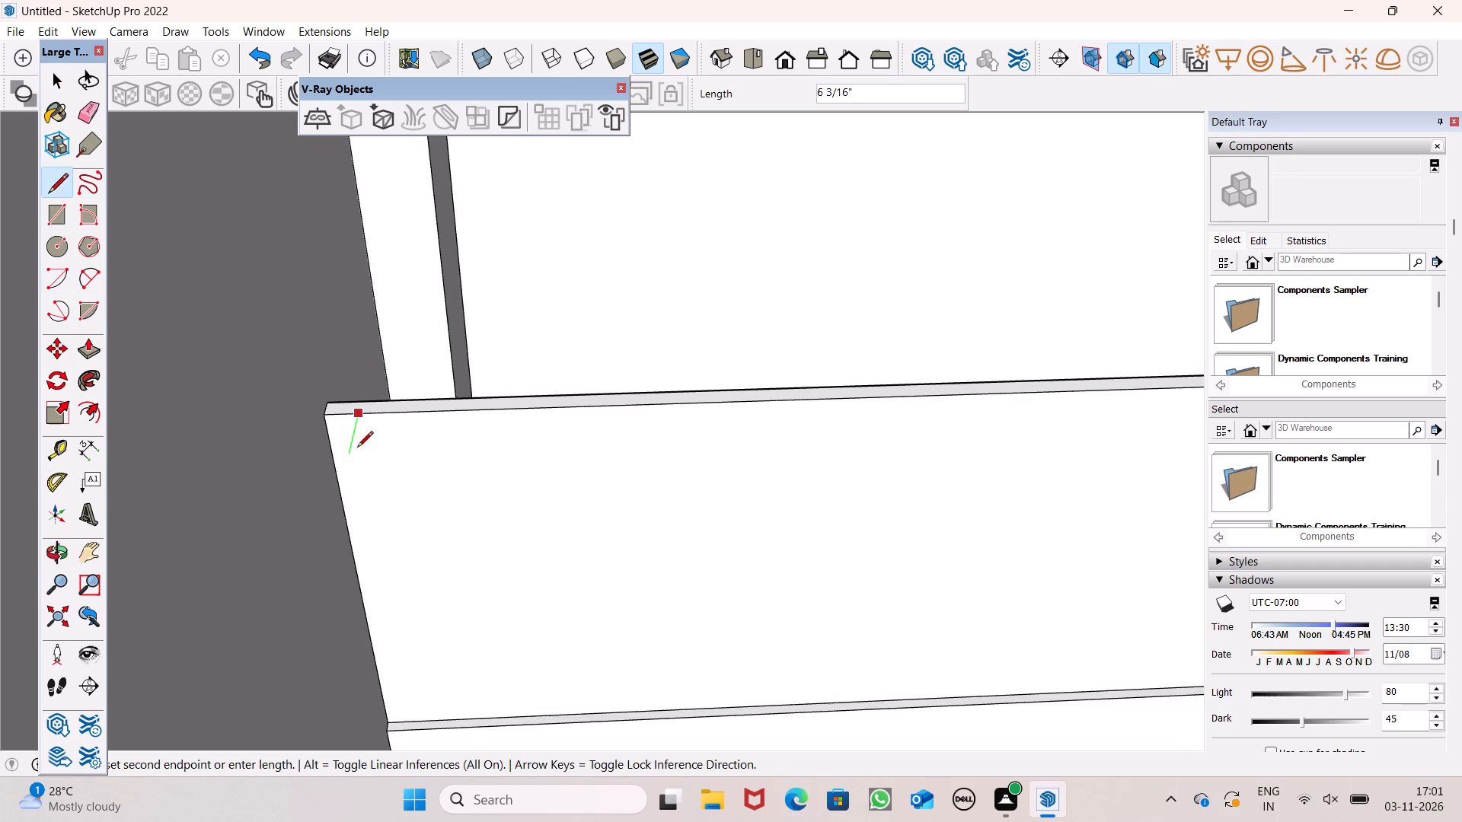
{"action": "scroll", "coordinate": [357, 448], "scroll_direction": "down", "scroll_amount": 5}
{"action": "middle_click_drag", "start_coordinate": [375, 549], "coordinate": [368, 467]}
{"action": "left_click", "coordinate": [385, 588]}
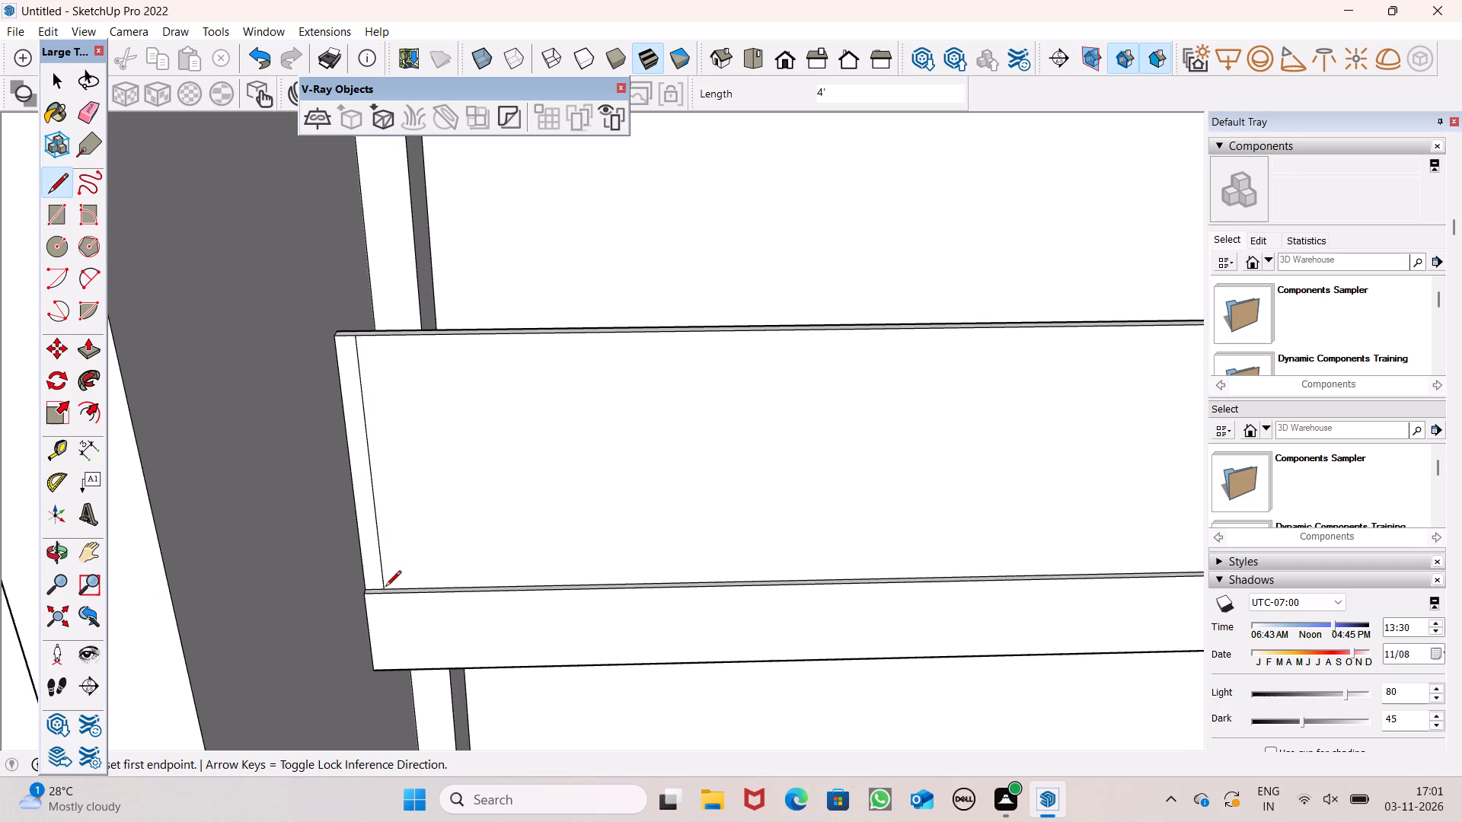
Draw two 2" lines across the upper parapet's top at the outer corner, from the inner corner to each outer edge.
{"action": "scroll", "coordinate": [292, 549], "scroll_direction": "down", "scroll_amount": 13}
{"action": "middle_click_drag", "start_coordinate": [411, 540], "coordinate": [122, 548]}
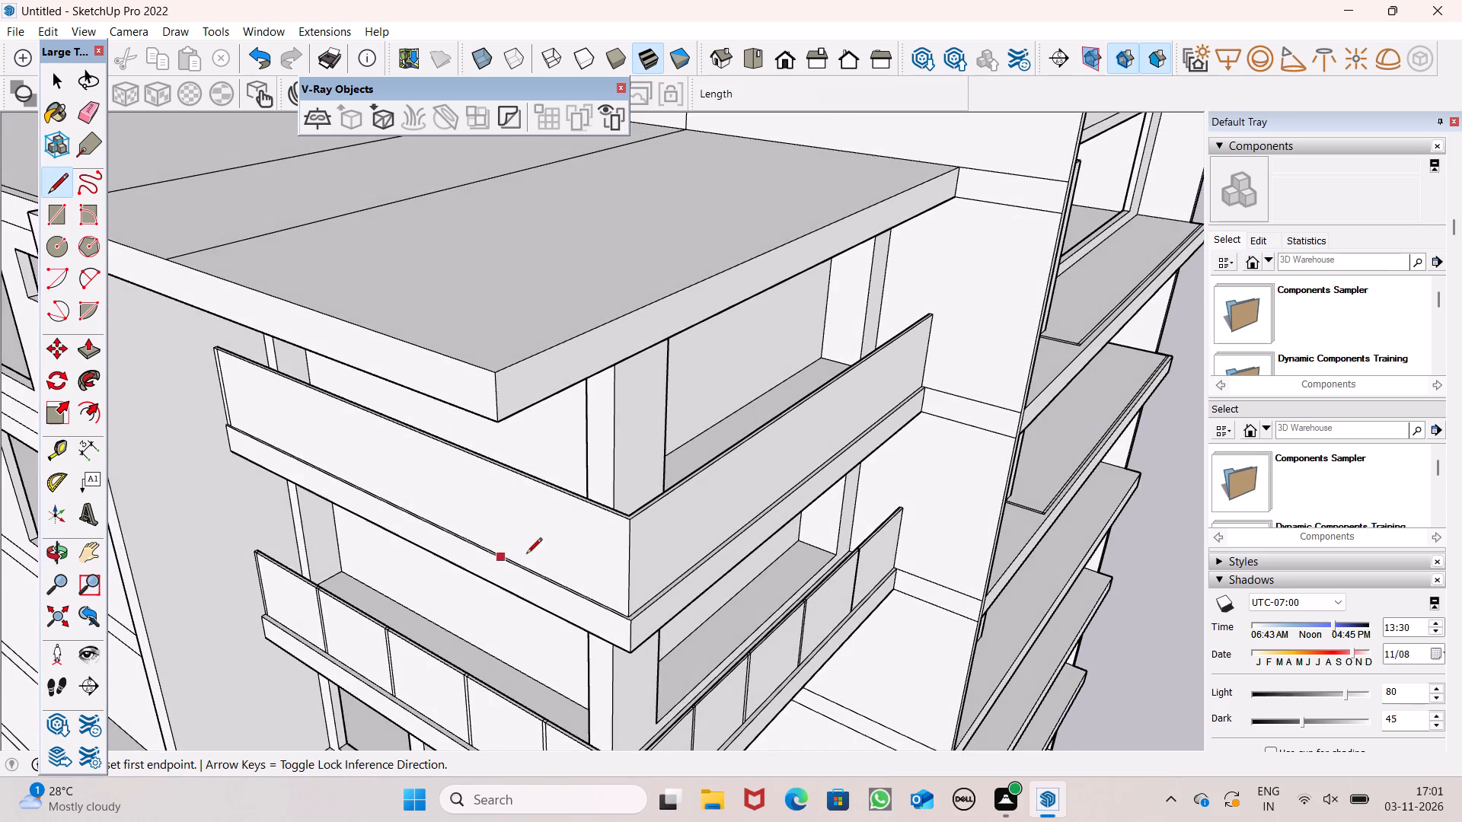
{"action": "scroll", "coordinate": [602, 542], "scroll_direction": "up", "scroll_amount": 7}
{"action": "scroll", "coordinate": [566, 492], "scroll_direction": "down", "scroll_amount": 5}
{"action": "middle_click_drag", "start_coordinate": [585, 529], "coordinate": [570, 646]}
{"action": "scroll", "coordinate": [502, 527], "scroll_direction": "down", "scroll_amount": 2}
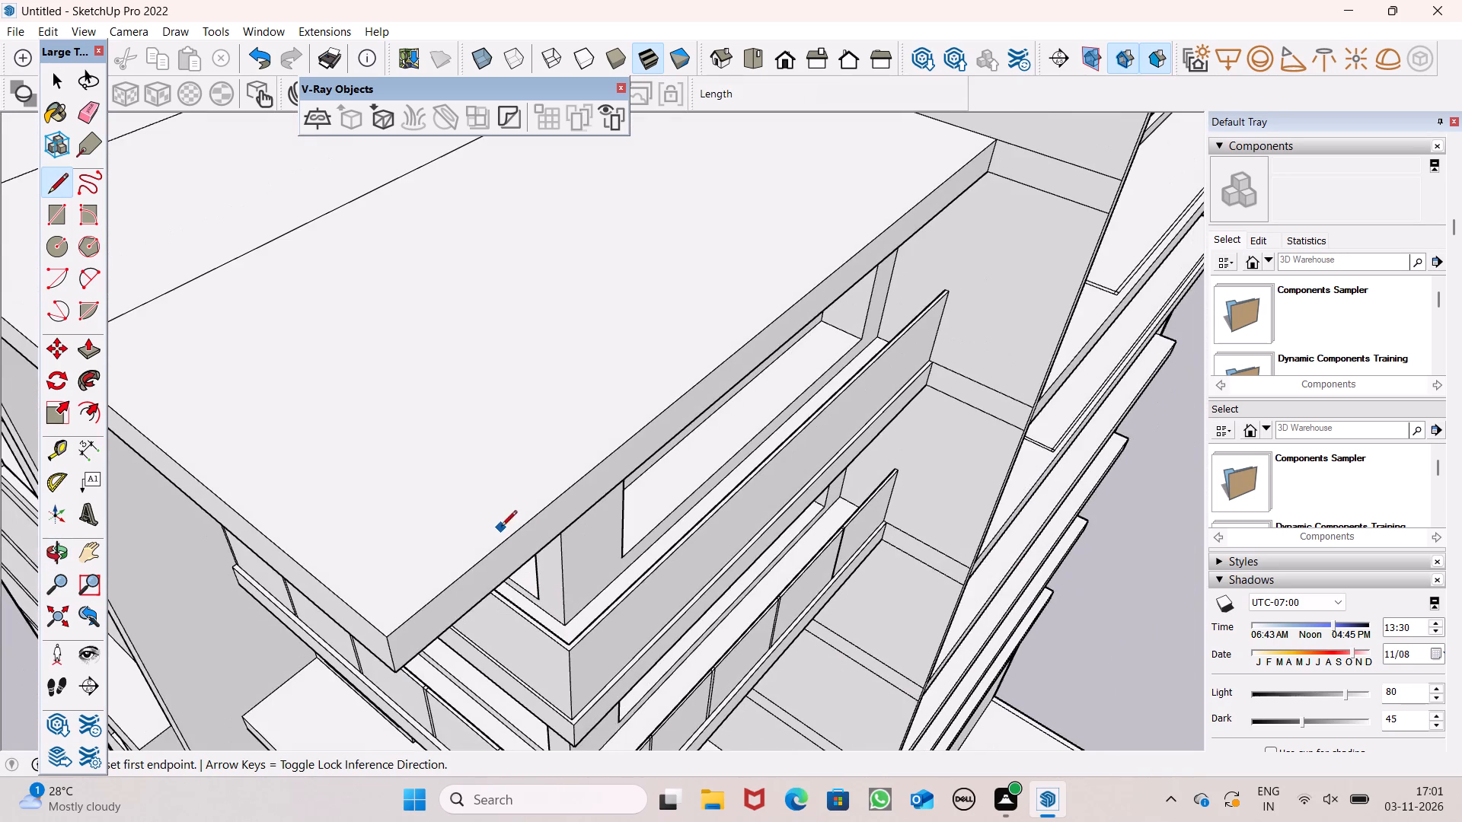
{"action": "scroll", "coordinate": [494, 473], "scroll_direction": "down", "scroll_amount": 3}
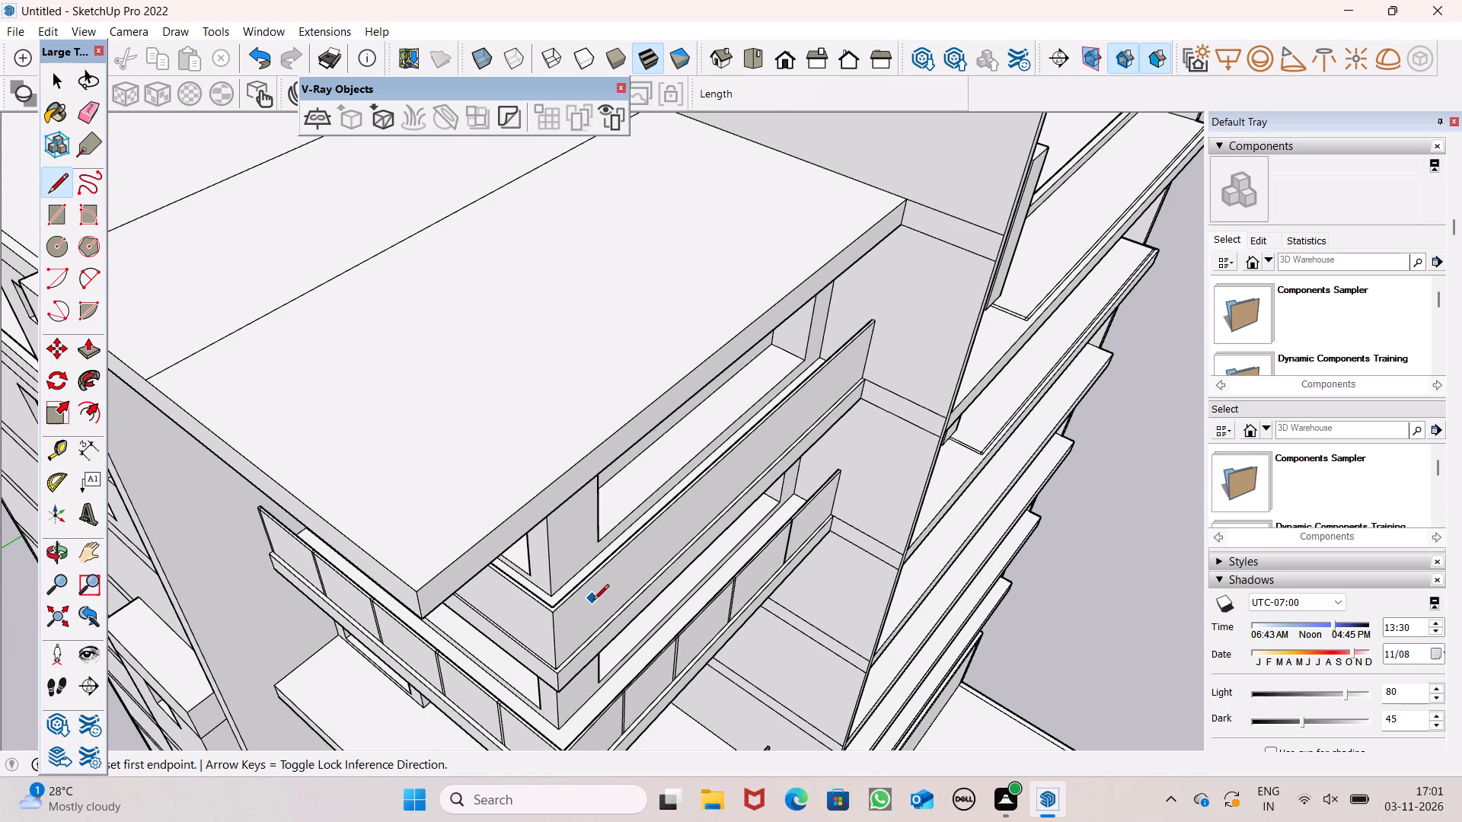
{"action": "scroll", "coordinate": [563, 668], "scroll_direction": "up", "scroll_amount": 6}
{"action": "scroll", "coordinate": [531, 567], "scroll_direction": "up", "scroll_amount": 13}
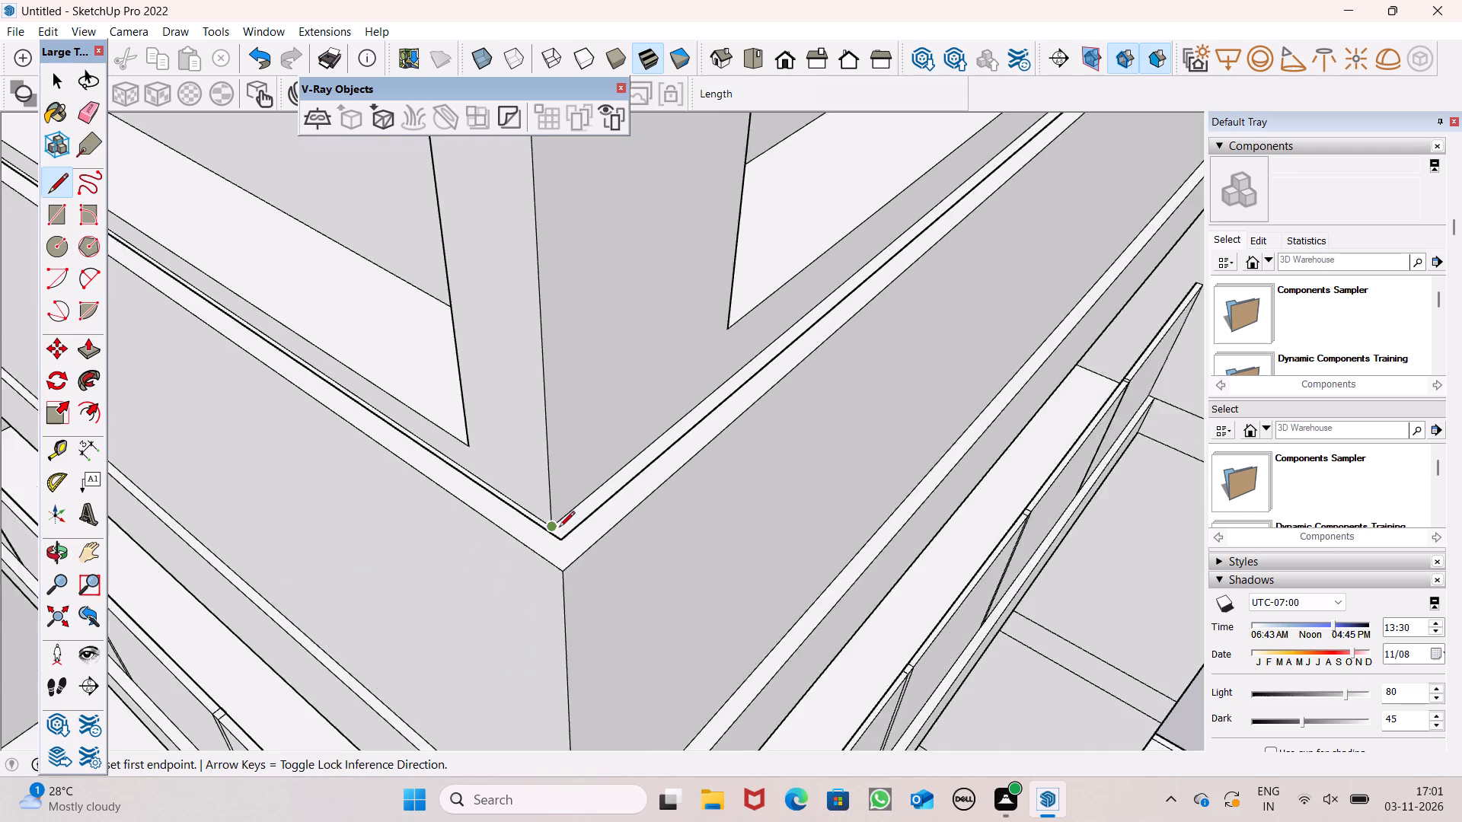
{"action": "scroll", "coordinate": [559, 528], "scroll_direction": "up", "scroll_amount": 4}
{"action": "scroll", "coordinate": [544, 514], "scroll_direction": "down", "scroll_amount": 6}
{"action": "scroll", "coordinate": [544, 547], "scroll_direction": "up", "scroll_amount": 6}
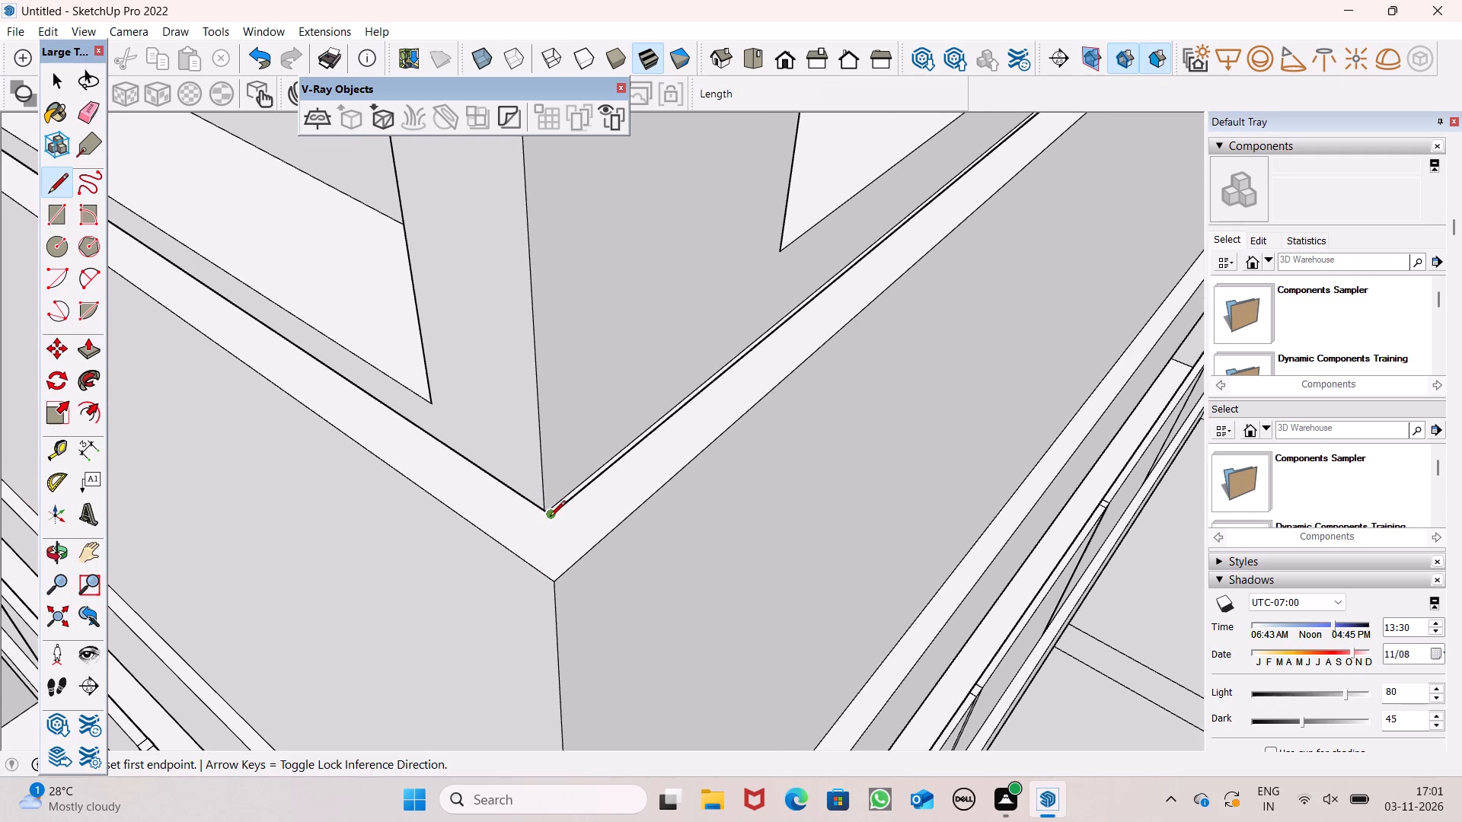
{"action": "left_click", "coordinate": [550, 516]}
{"action": "left_click", "coordinate": [513, 550]}
{"action": "left_click", "coordinate": [554, 513]}
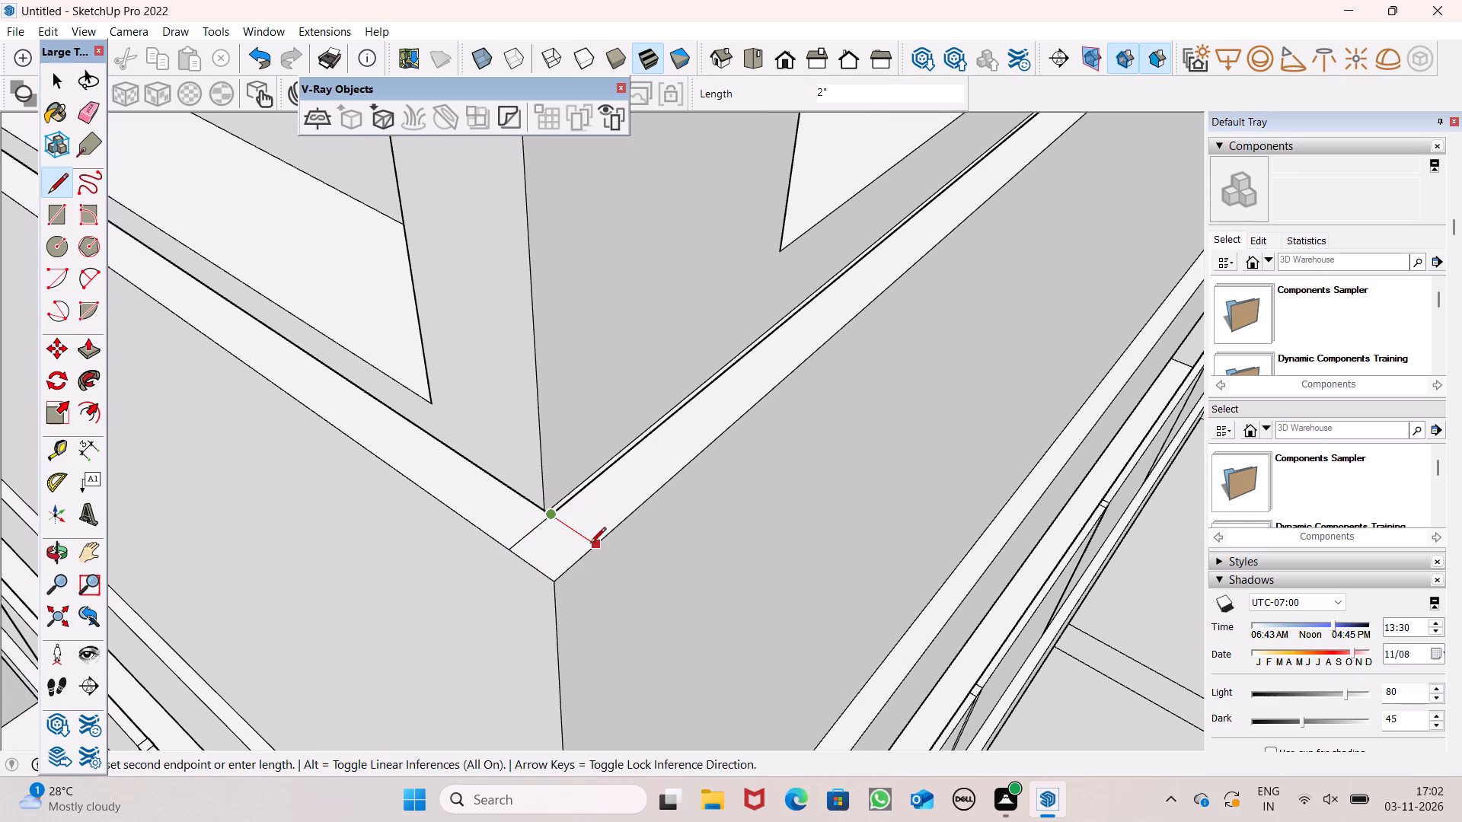
{"action": "left_click", "coordinate": [592, 546]}
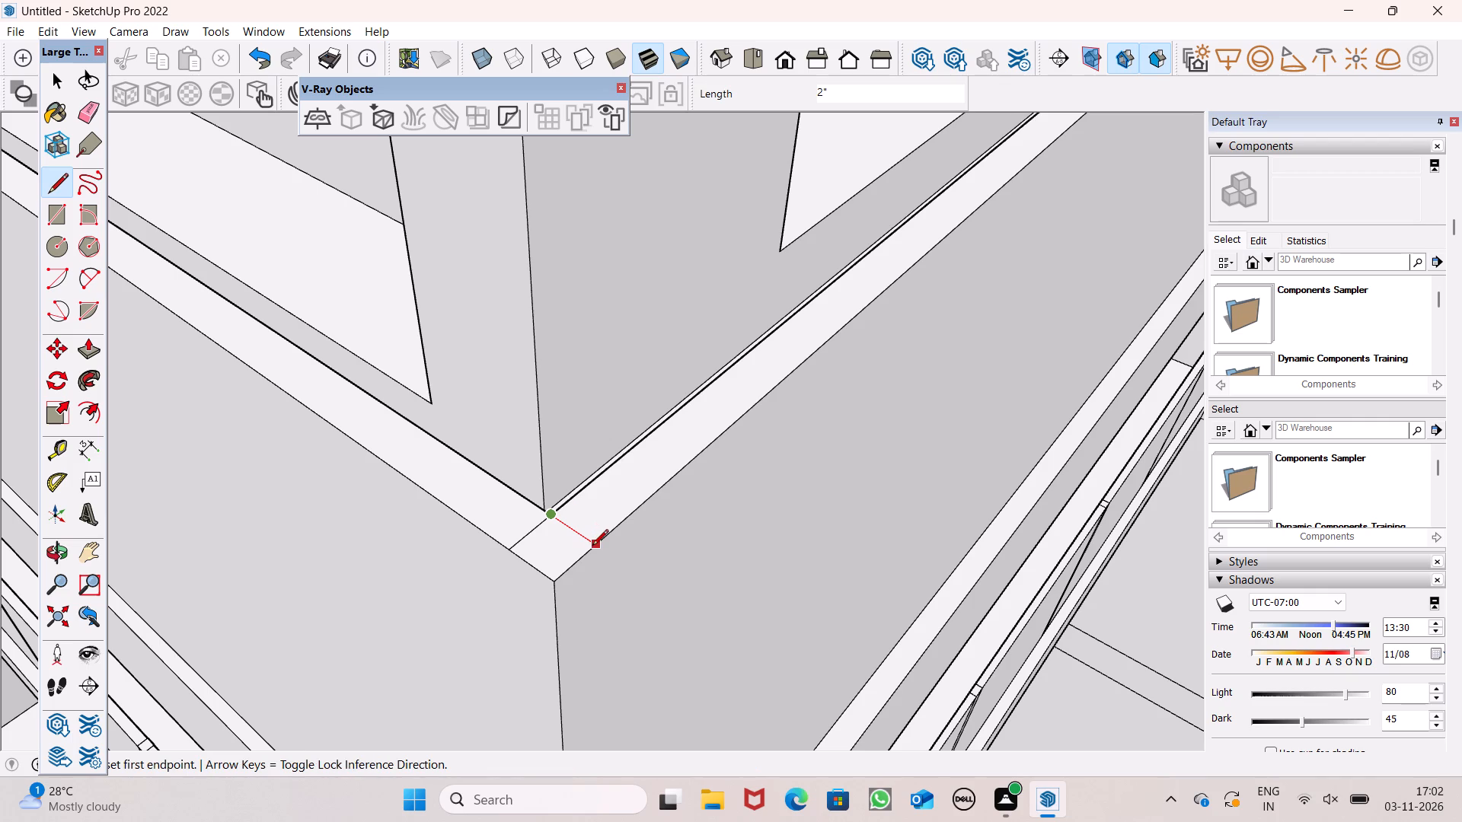
{"action": "left_click", "coordinate": [598, 549]}
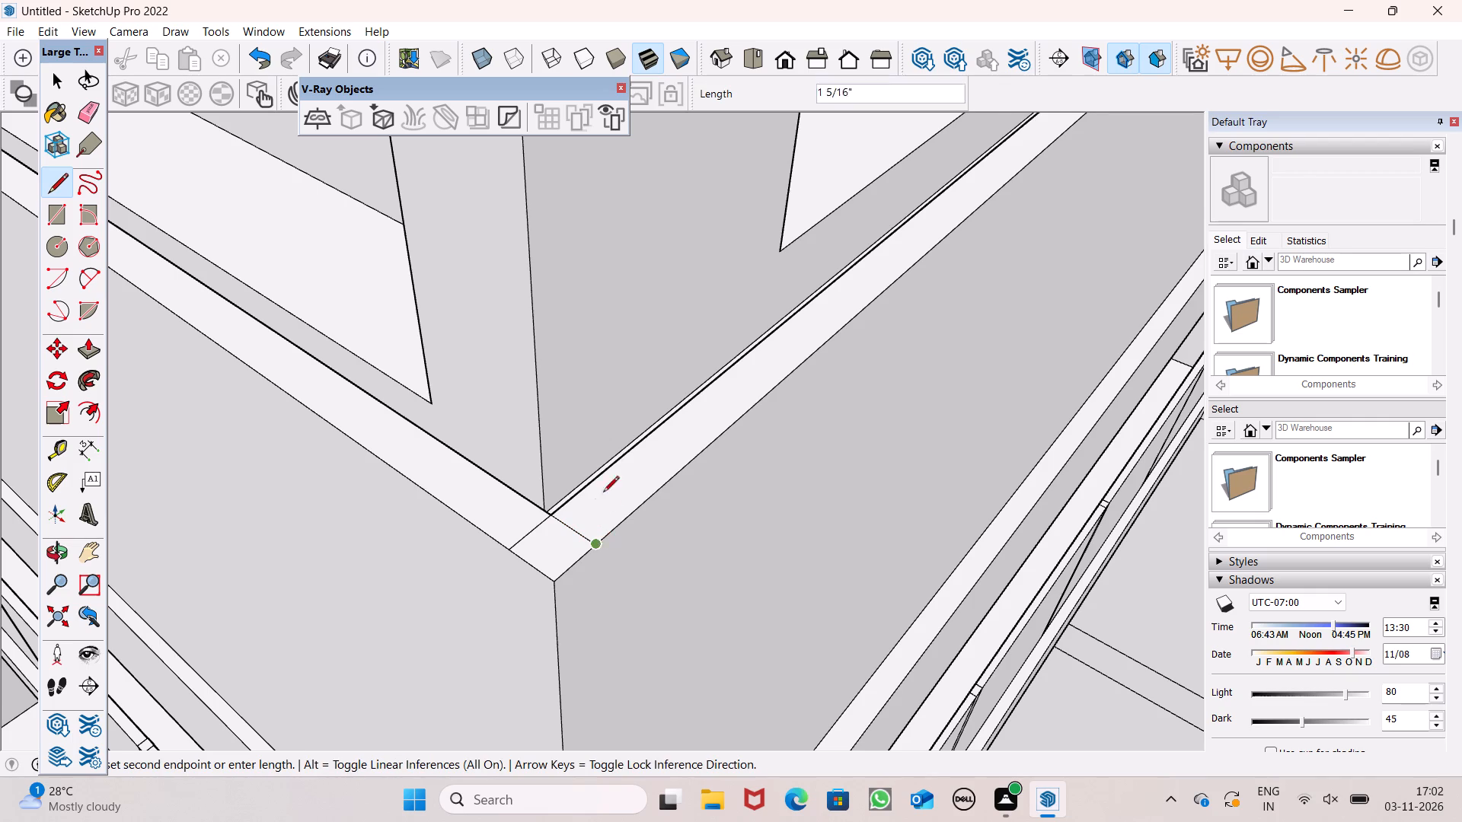
Draw a 4' vertical line down the side parapet's outer face beside the corner, from its top edge to the slab.
{"action": "scroll", "coordinate": [599, 486], "scroll_direction": "down", "scroll_amount": 14}
{"action": "scroll", "coordinate": [602, 609], "scroll_direction": "up", "scroll_amount": 6}
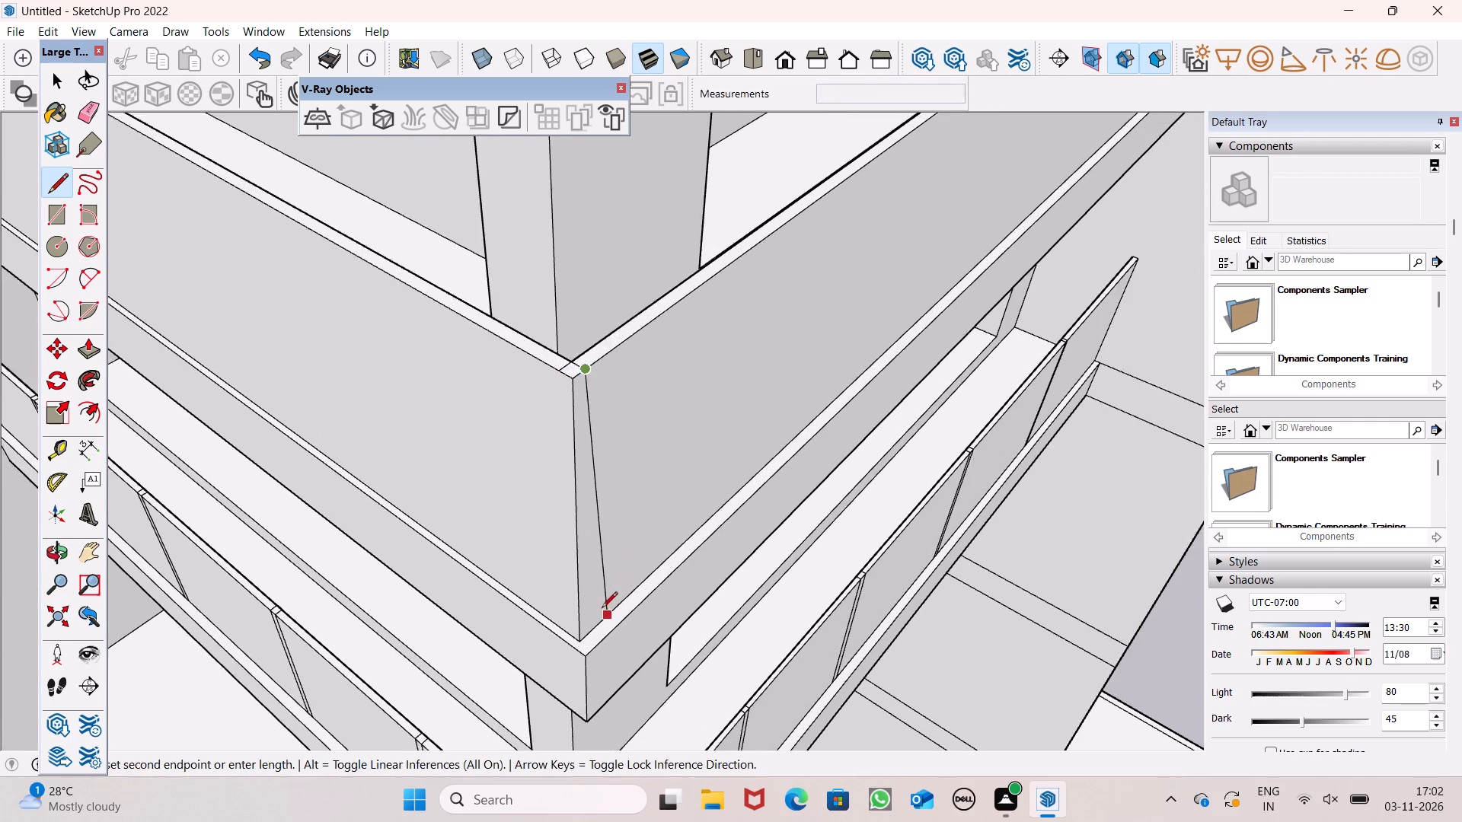
{"action": "scroll", "coordinate": [602, 609], "scroll_direction": "up", "scroll_amount": 9}
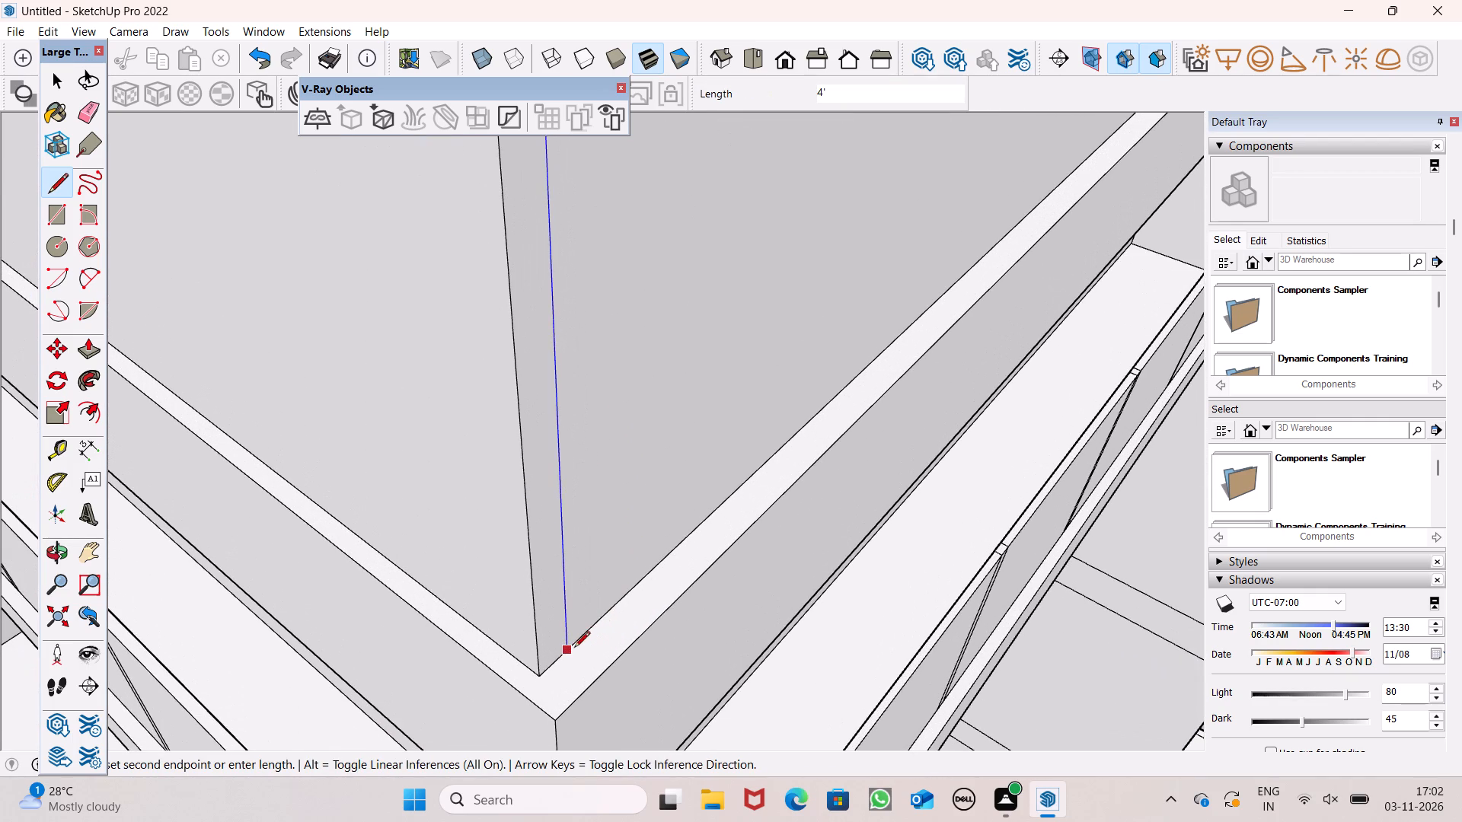
{"action": "left_click", "coordinate": [574, 648]}
Draw a 4' vertical line down the front parapet's outer face beside the corner, from its top edge to the slab.
{"action": "scroll", "coordinate": [578, 662], "scroll_direction": "down", "scroll_amount": 7}
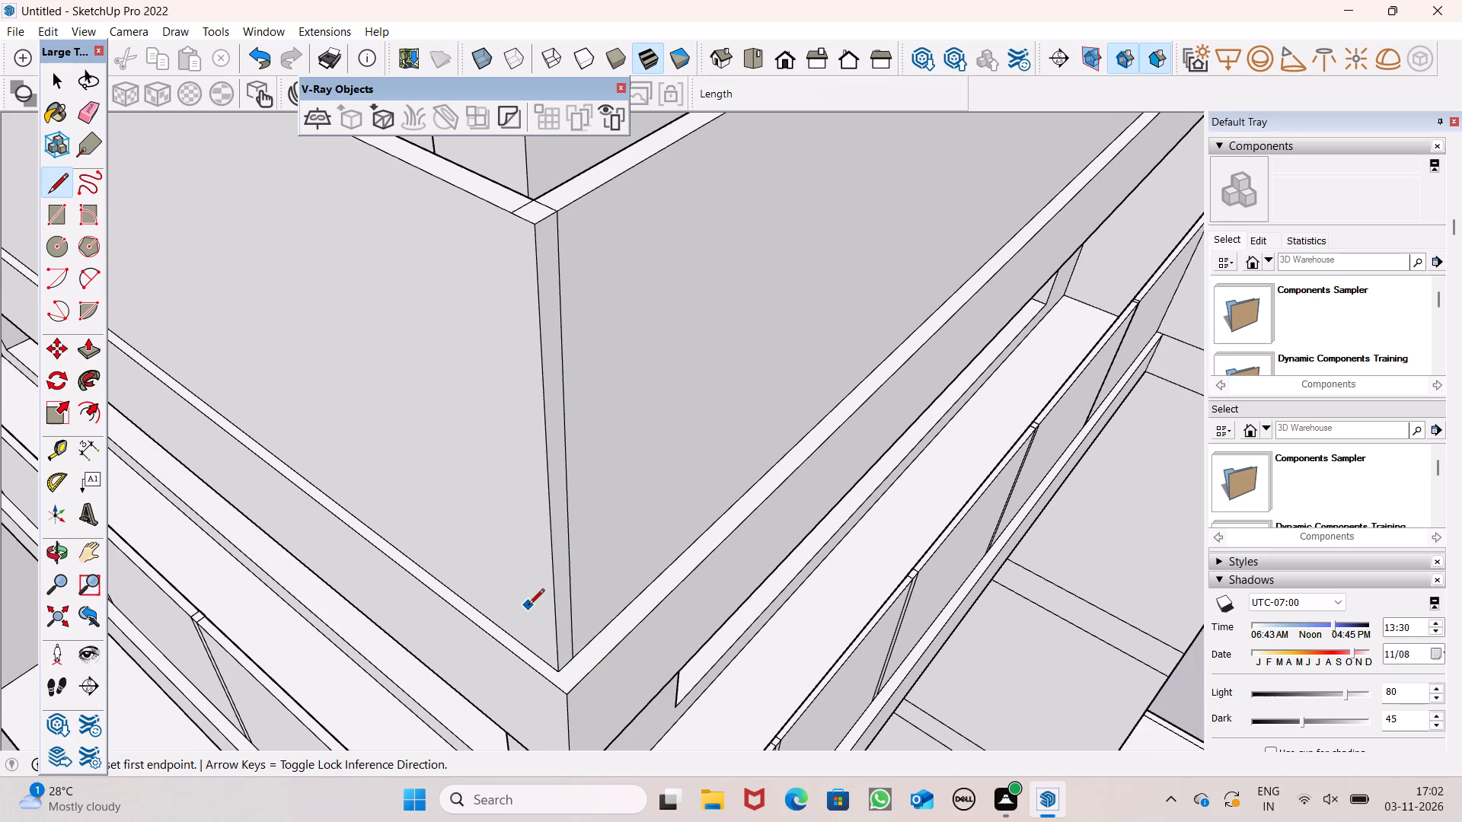
{"action": "middle_click_drag", "start_coordinate": [504, 570], "coordinate": [580, 614]}
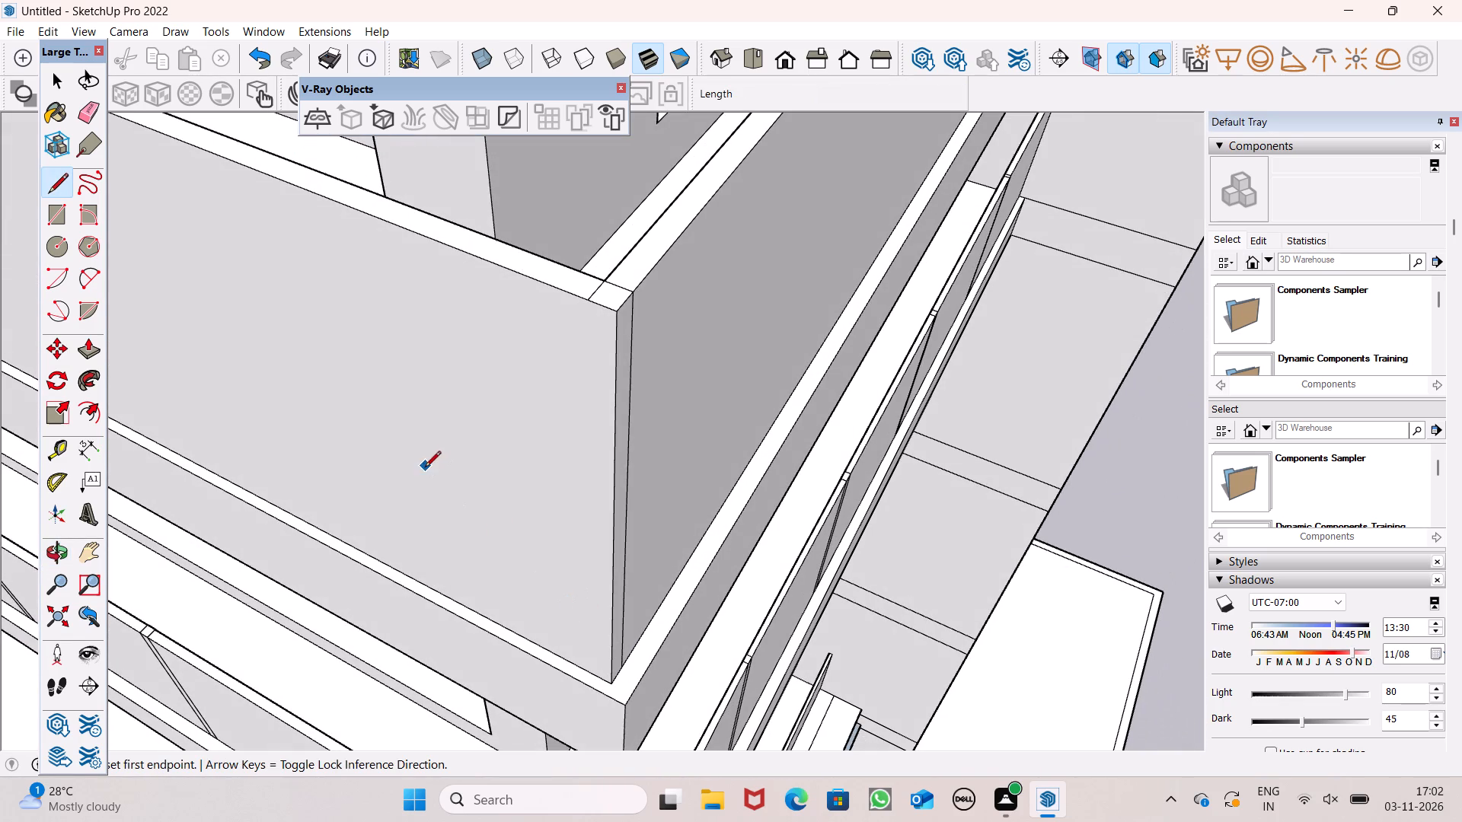
{"action": "left_click", "coordinate": [586, 305]}
{"action": "scroll", "coordinate": [586, 355], "scroll_direction": "down", "scroll_amount": 3}
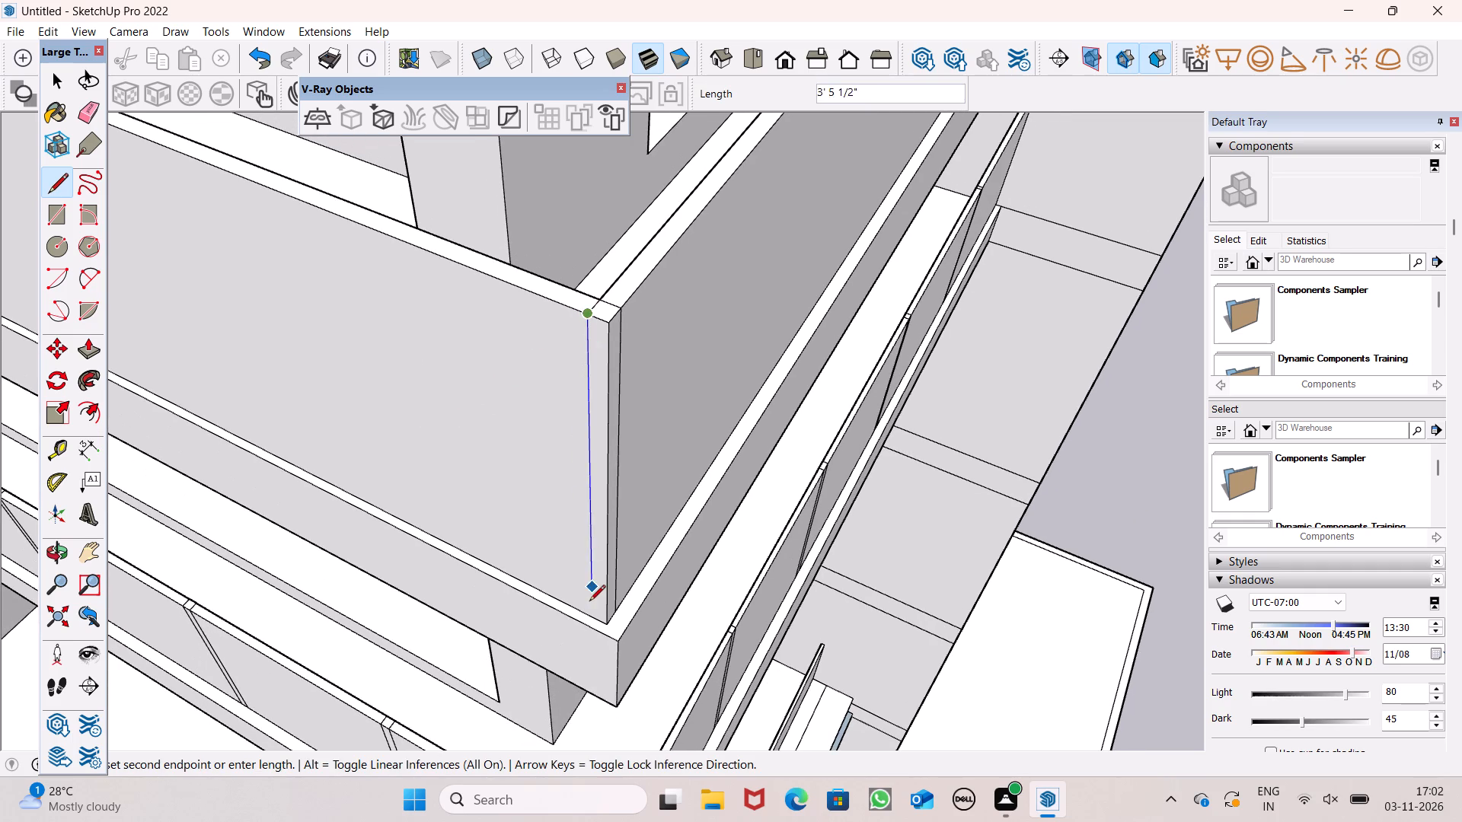
{"action": "scroll", "coordinate": [589, 599], "scroll_direction": "up", "scroll_amount": 2}
{"action": "left_click", "coordinate": [591, 614]}
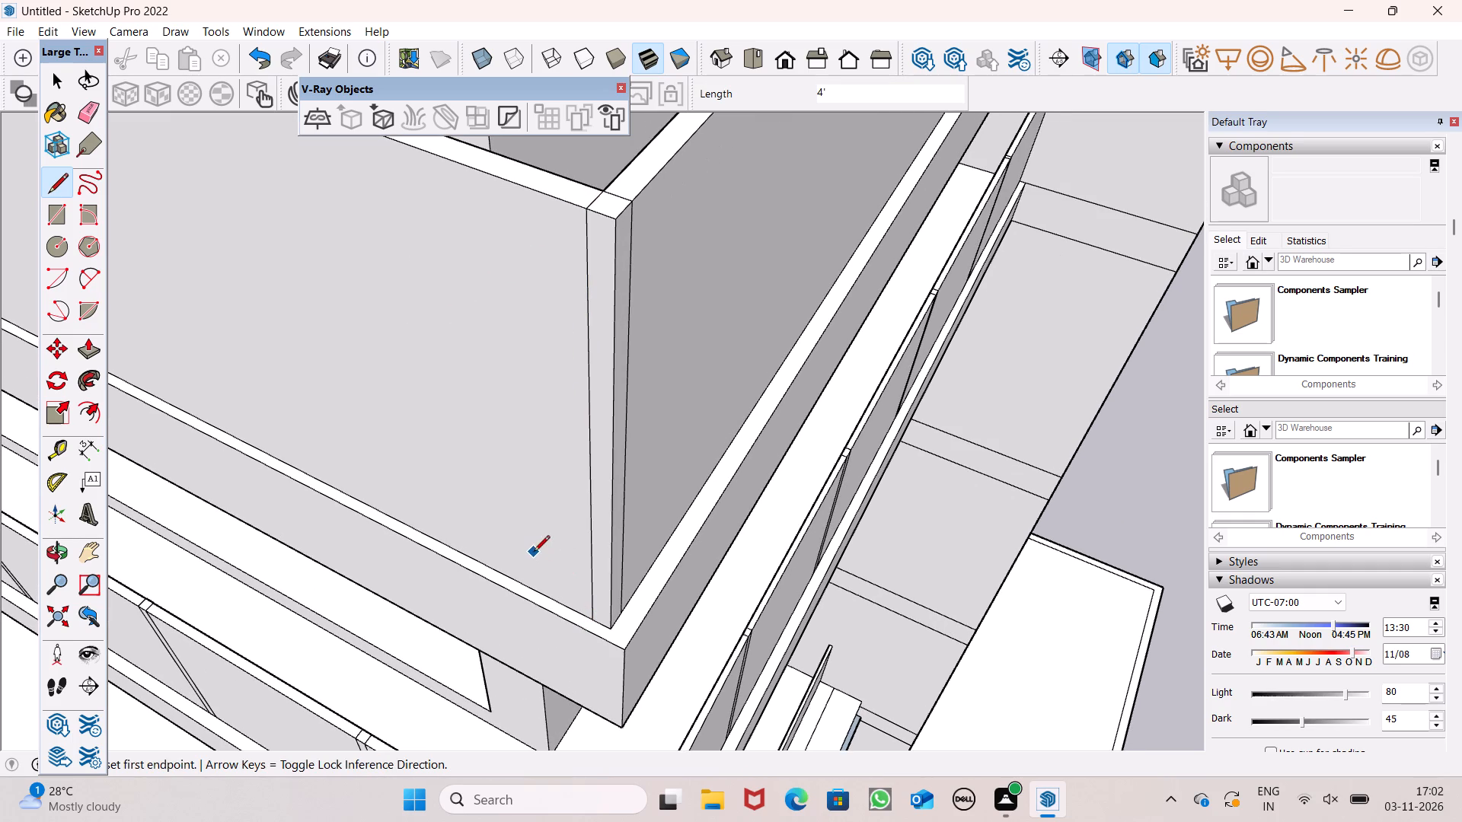
Push the narrow front-parapet strip at the upper balcony's outer corner inward by about 1 15/16".
{"action": "type", "text": "b"}
{"action": "key", "text": "space"}
{"action": "scroll", "coordinate": [534, 553], "scroll_direction": "down", "scroll_amount": 5}
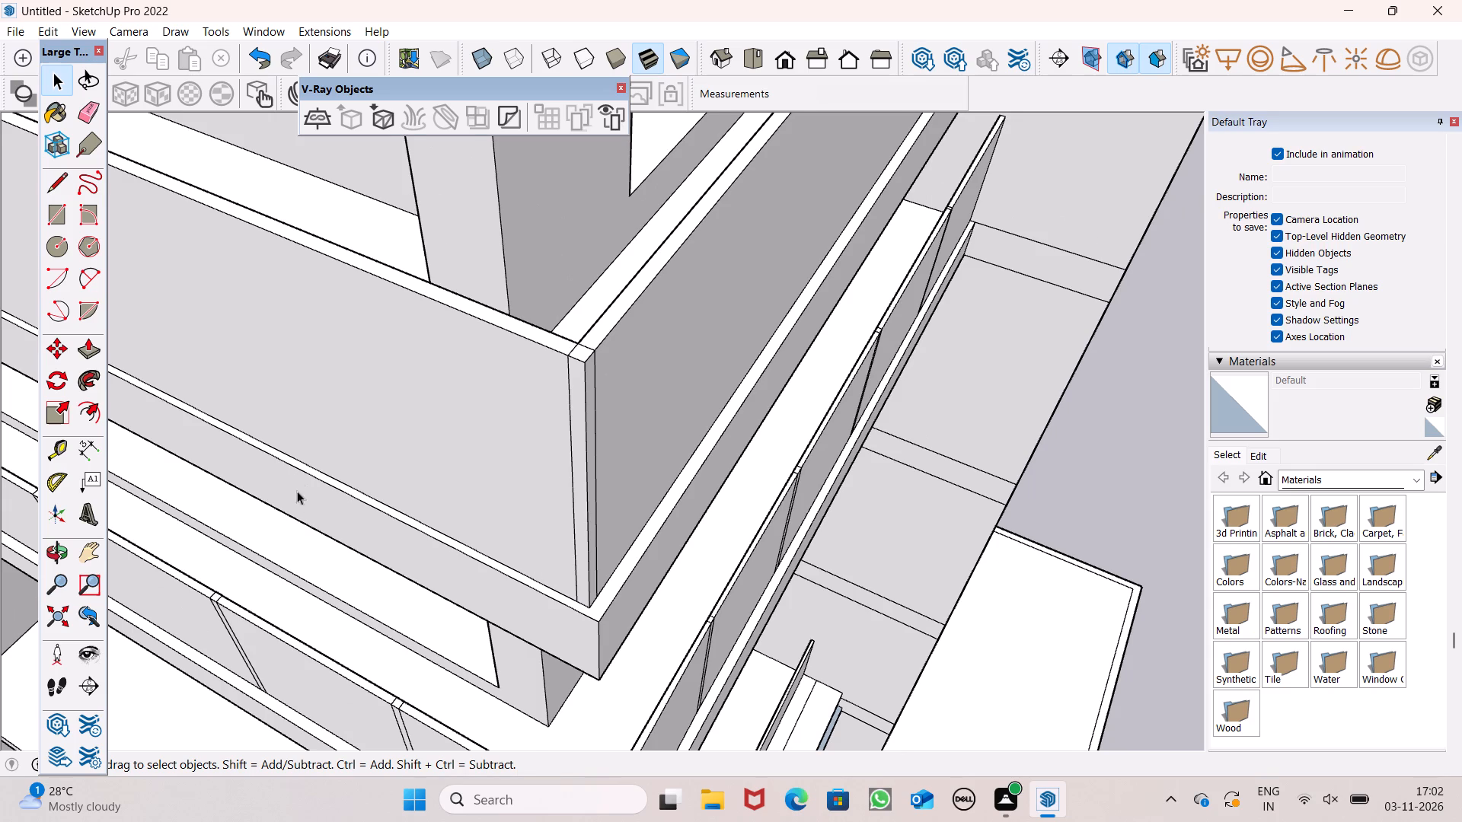
{"action": "left_click", "coordinate": [88, 345]}
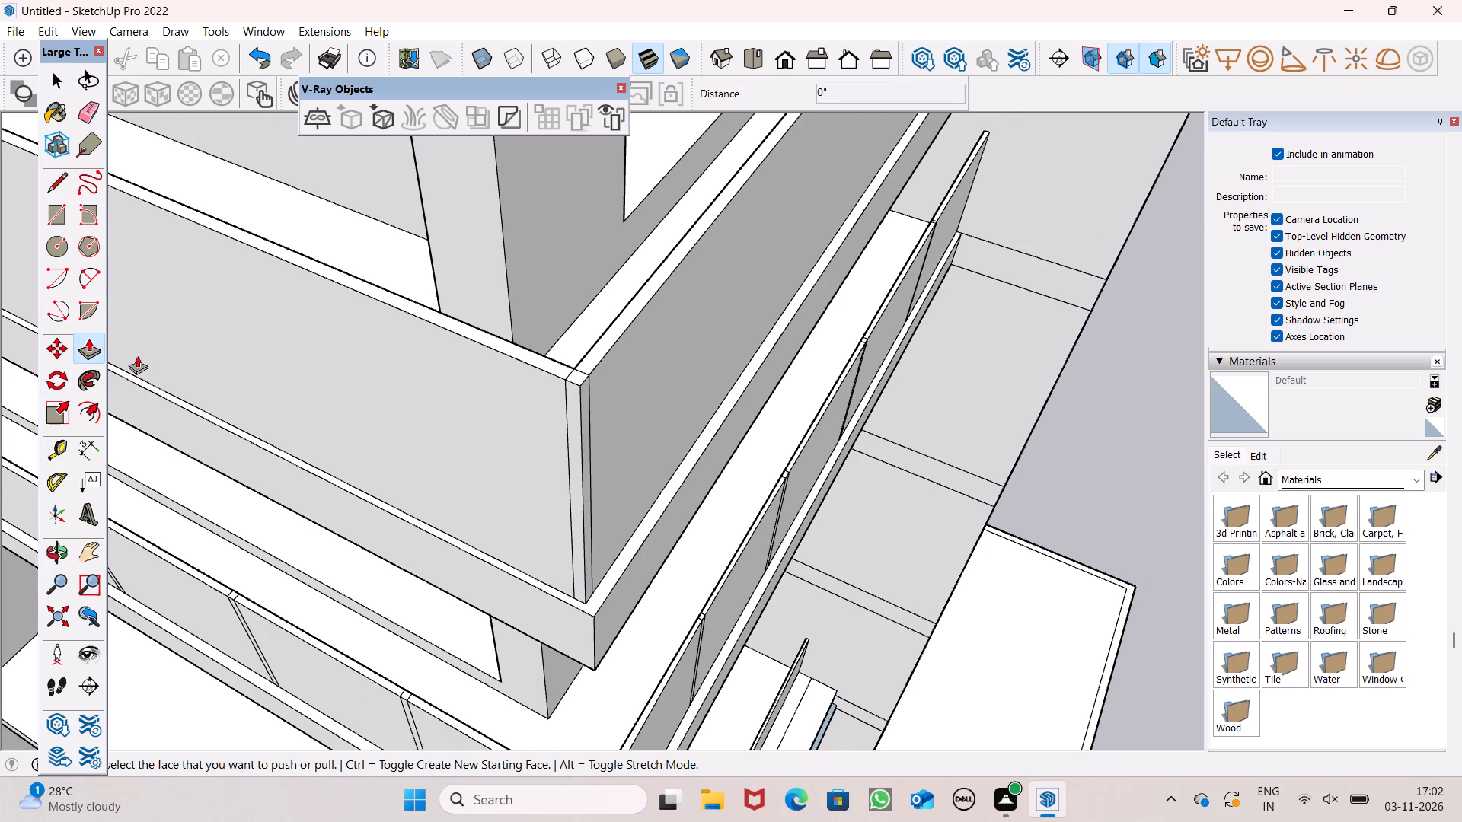
{"action": "scroll", "coordinate": [583, 443], "scroll_direction": "down", "scroll_amount": 6}
{"action": "scroll", "coordinate": [658, 412], "scroll_direction": "down", "scroll_amount": 4}
{"action": "middle_click_drag", "start_coordinate": [597, 437], "coordinate": [683, 261]}
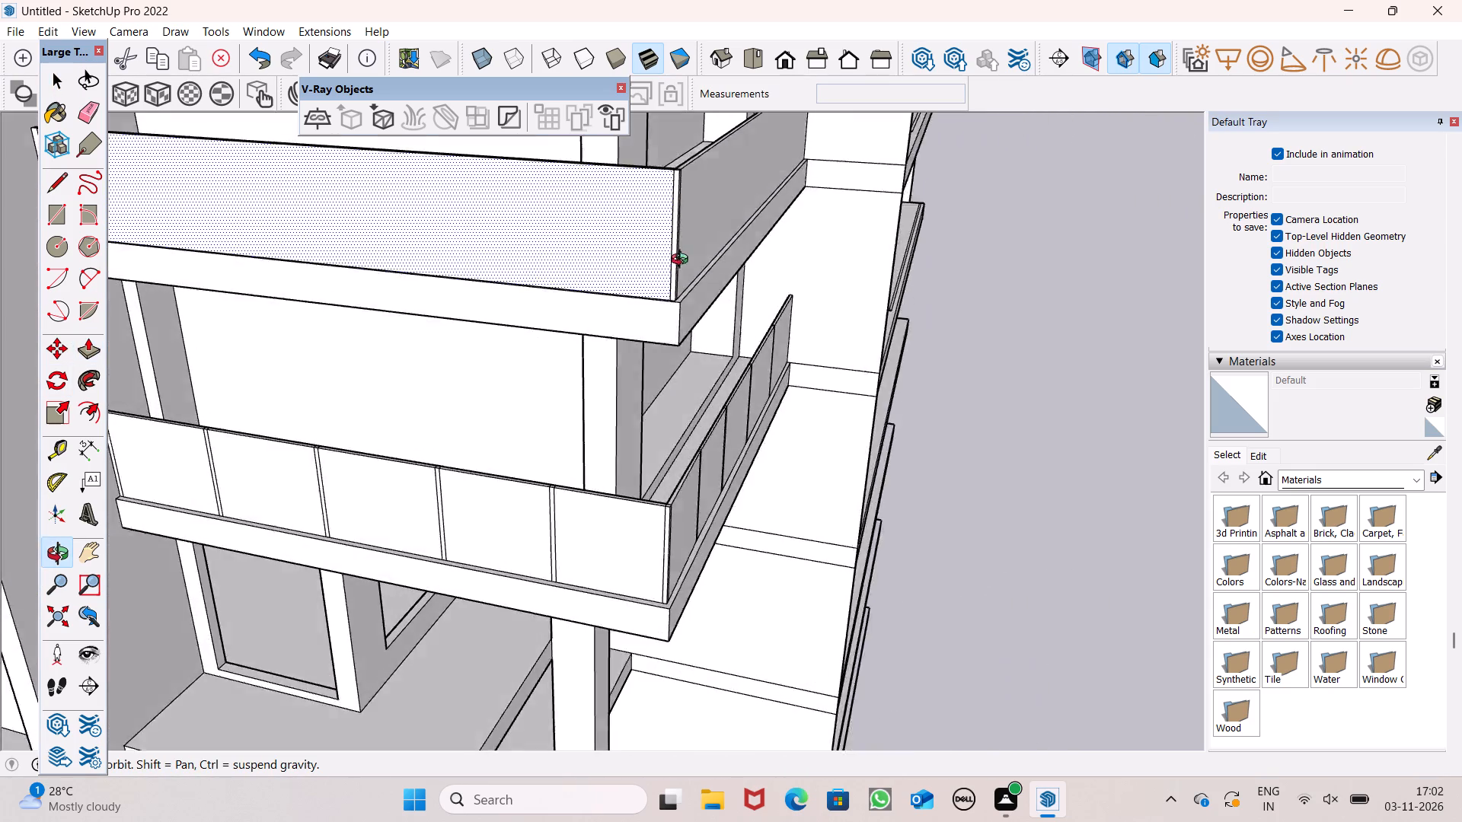
{"action": "middle_click_drag", "start_coordinate": [683, 261], "coordinate": [599, 373]}
{"action": "middle_click_drag", "start_coordinate": [574, 355], "coordinate": [528, 328]}
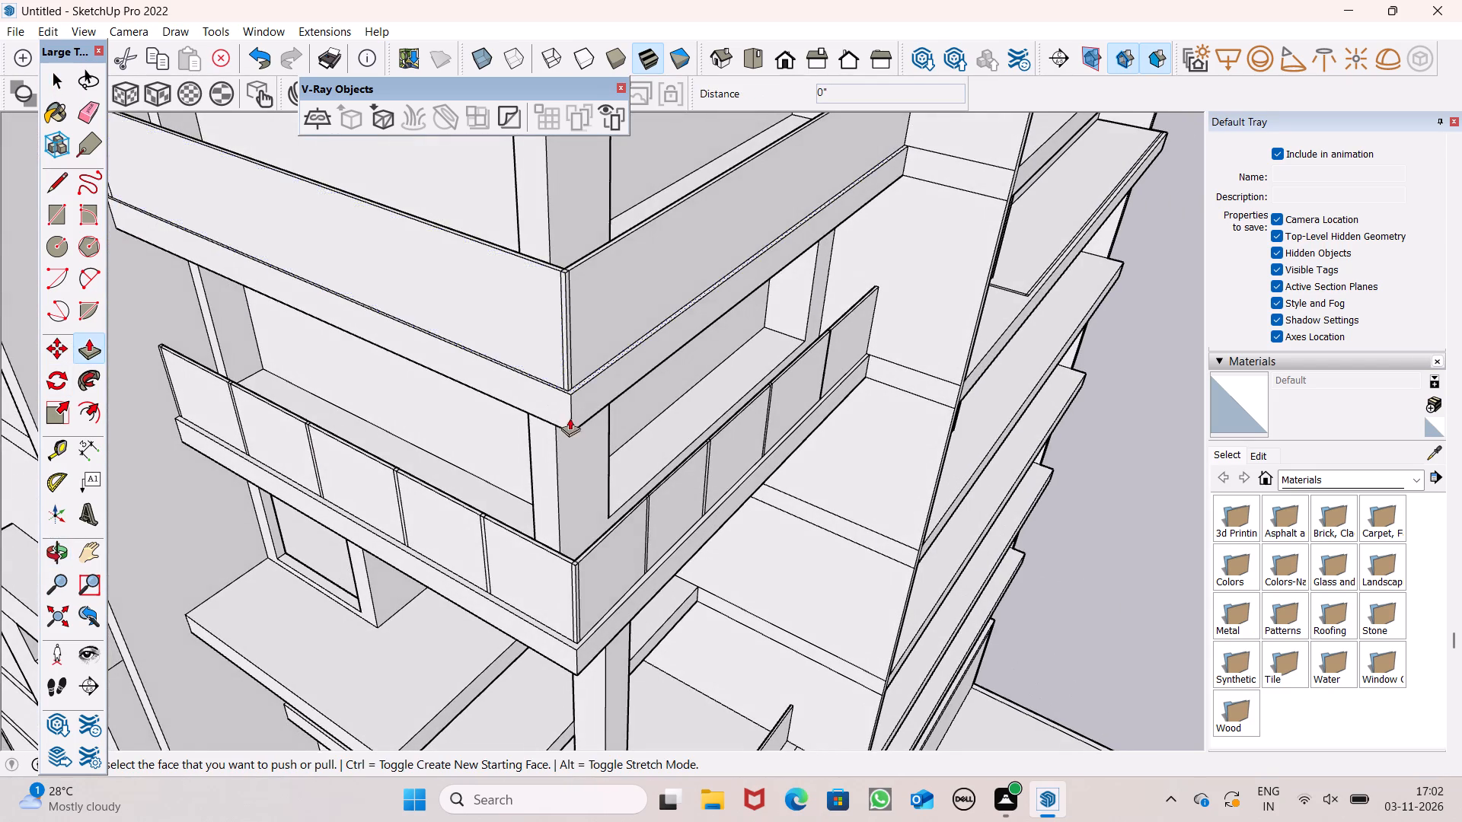
{"action": "scroll", "coordinate": [572, 420], "scroll_direction": "down", "scroll_amount": 1}
{"action": "scroll", "coordinate": [549, 281], "scroll_direction": "up", "scroll_amount": 1}
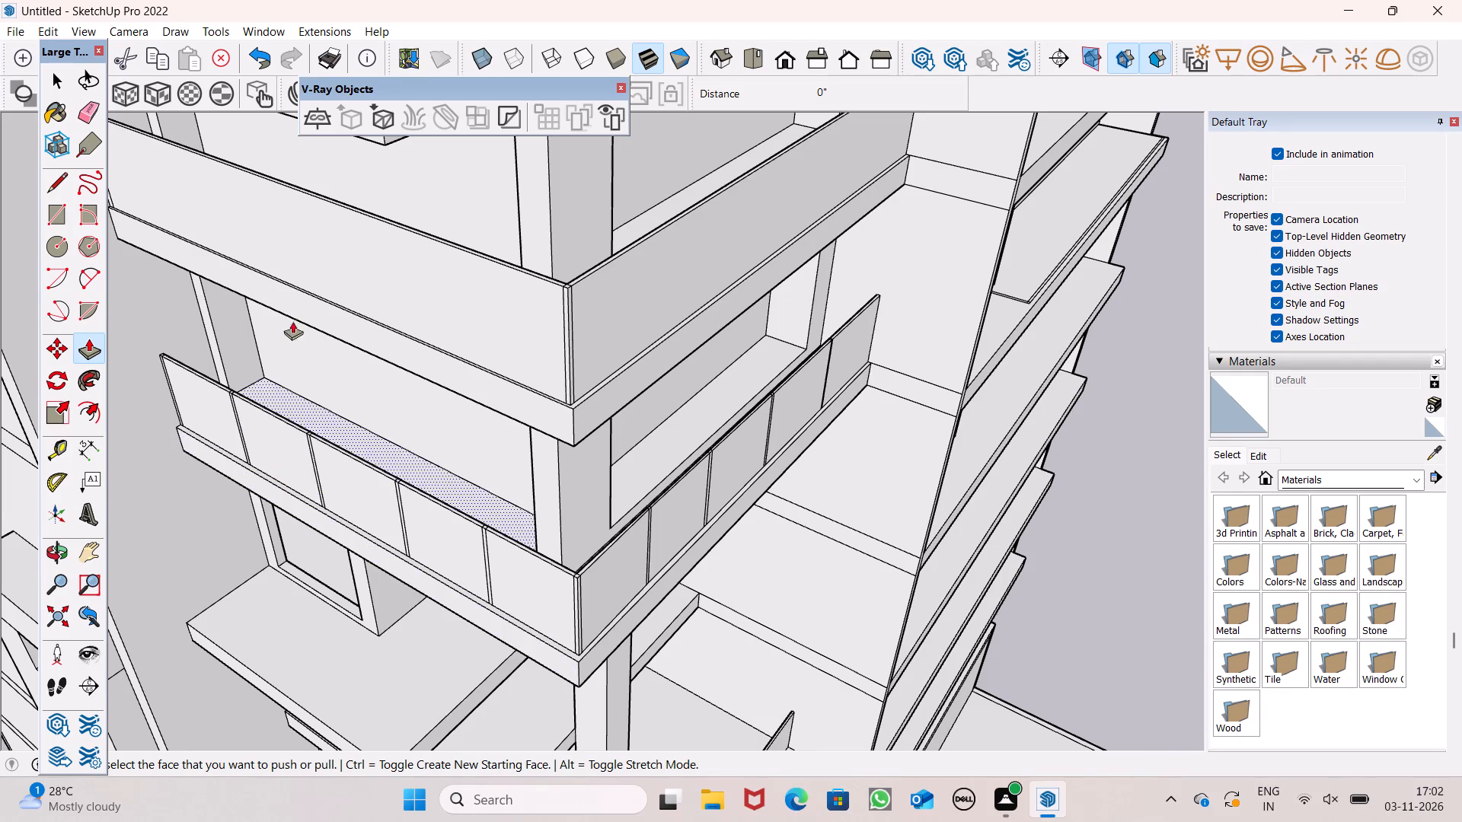
{"action": "middle_click_drag", "start_coordinate": [494, 368], "coordinate": [500, 485]}
{"action": "scroll", "coordinate": [495, 380], "scroll_direction": "up", "scroll_amount": 1}
{"action": "scroll", "coordinate": [563, 519], "scroll_direction": "up", "scroll_amount": 1}
{"action": "middle_click_drag", "start_coordinate": [563, 519], "coordinate": [512, 494]}
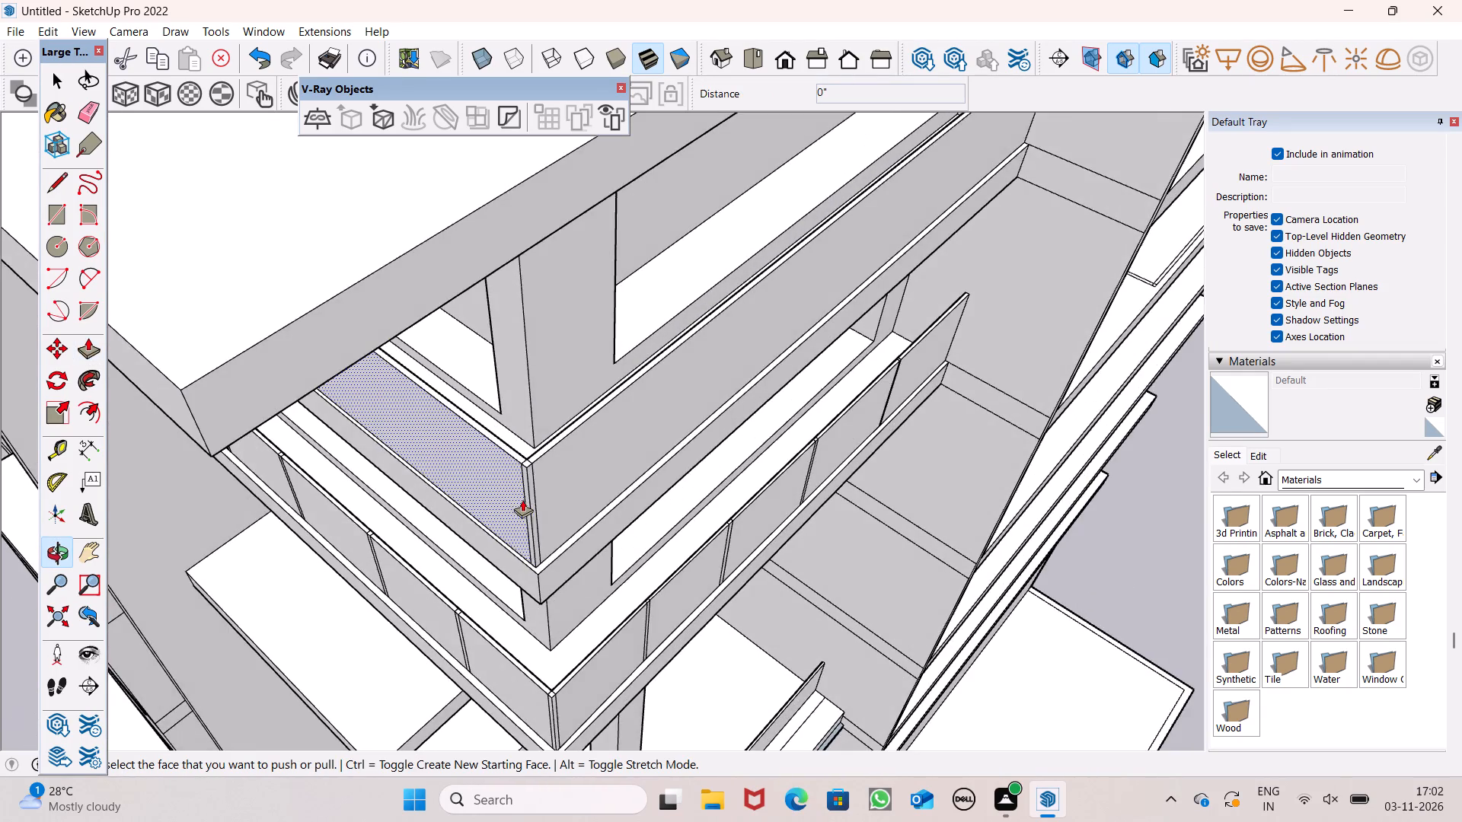
{"action": "scroll", "coordinate": [522, 473], "scroll_direction": "up", "scroll_amount": 17}
{"action": "middle_click_drag", "start_coordinate": [535, 493], "coordinate": [570, 521]}
{"action": "scroll", "coordinate": [577, 518], "scroll_direction": "up", "scroll_amount": 8}
{"action": "middle_click_drag", "start_coordinate": [531, 486], "coordinate": [544, 521]}
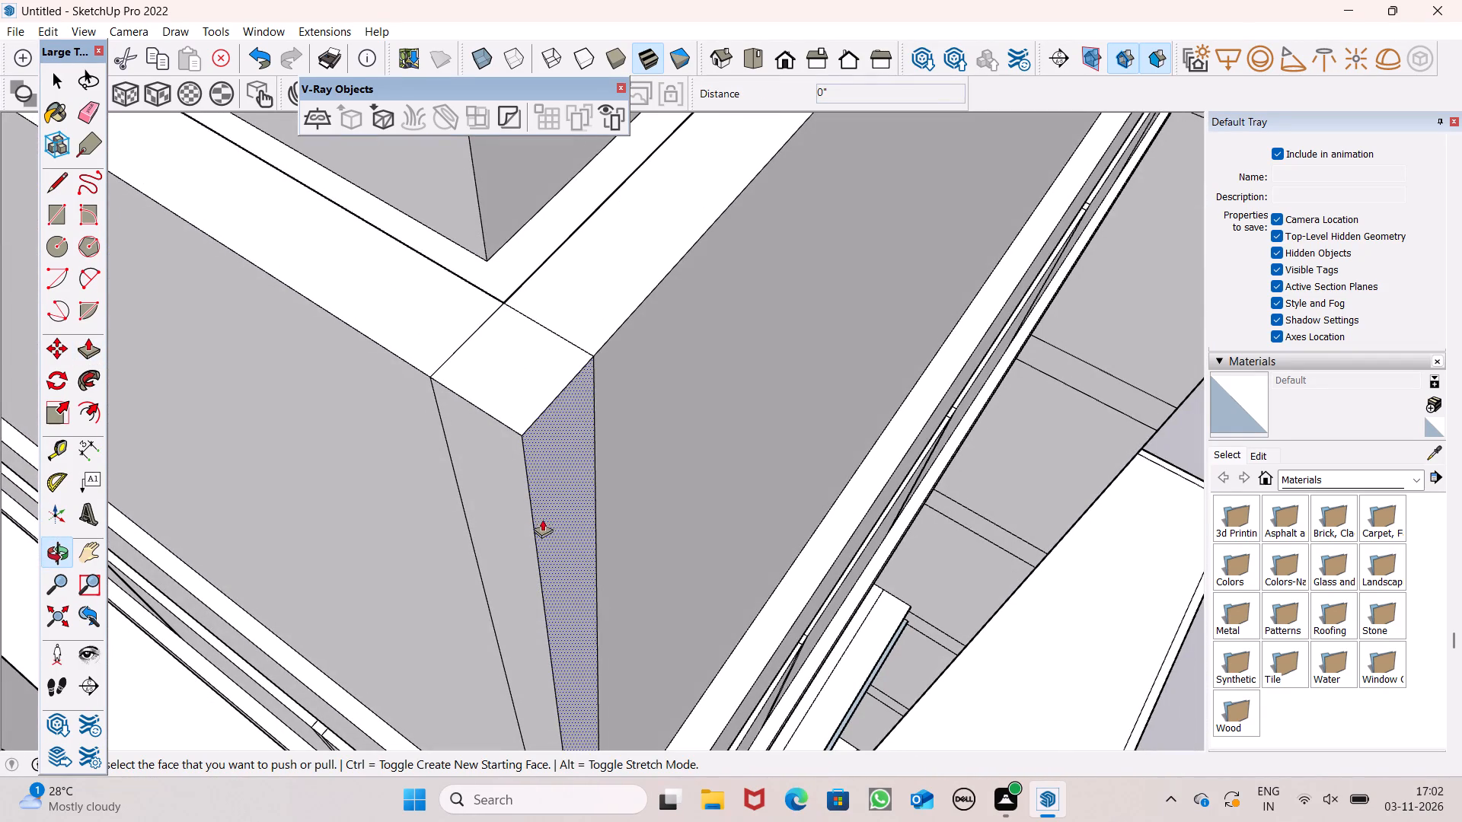
{"action": "scroll", "coordinate": [514, 518], "scroll_direction": "up", "scroll_amount": 9}
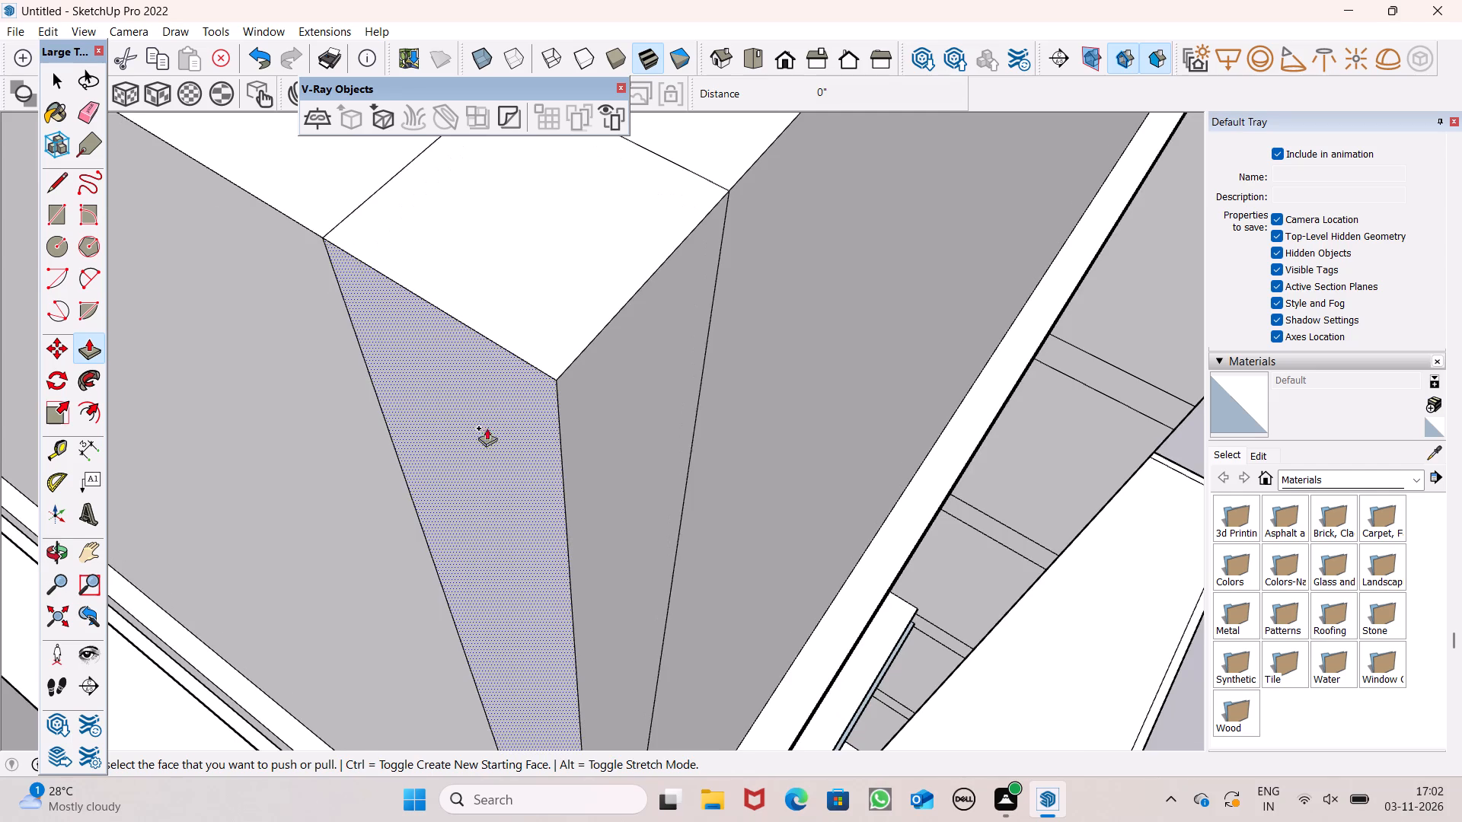
{"action": "scroll", "coordinate": [486, 441], "scroll_direction": "down", "scroll_amount": 6}
{"action": "middle_click_drag", "start_coordinate": [479, 445], "coordinate": [479, 470]}
{"action": "scroll", "coordinate": [501, 385], "scroll_direction": "up", "scroll_amount": 4}
{"action": "scroll", "coordinate": [487, 422], "scroll_direction": "down", "scroll_amount": 6}
{"action": "scroll", "coordinate": [504, 327], "scroll_direction": "up", "scroll_amount": 3}
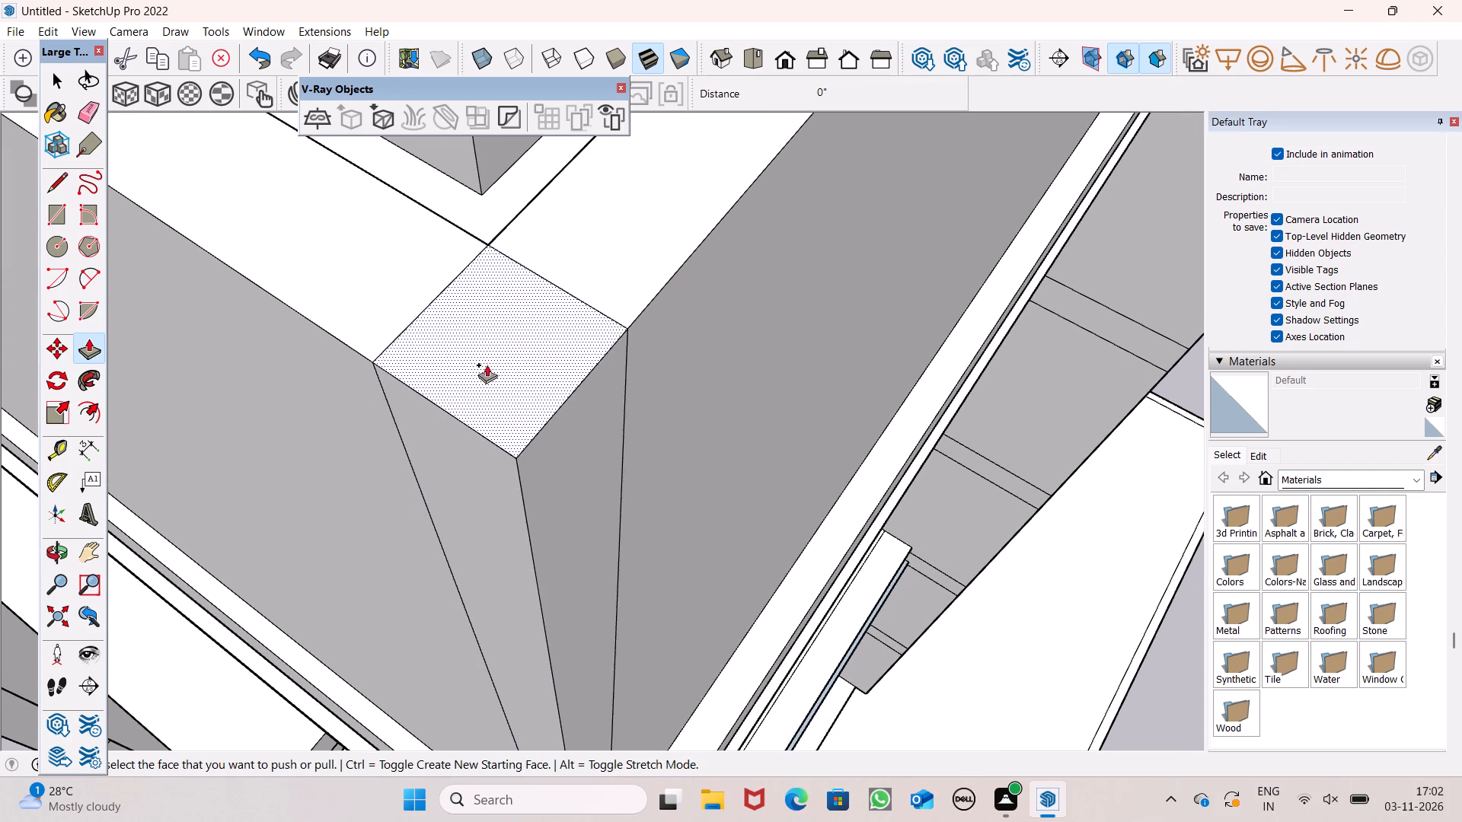
{"action": "left_click_drag", "start_coordinate": [461, 454], "coordinate": [556, 304]}
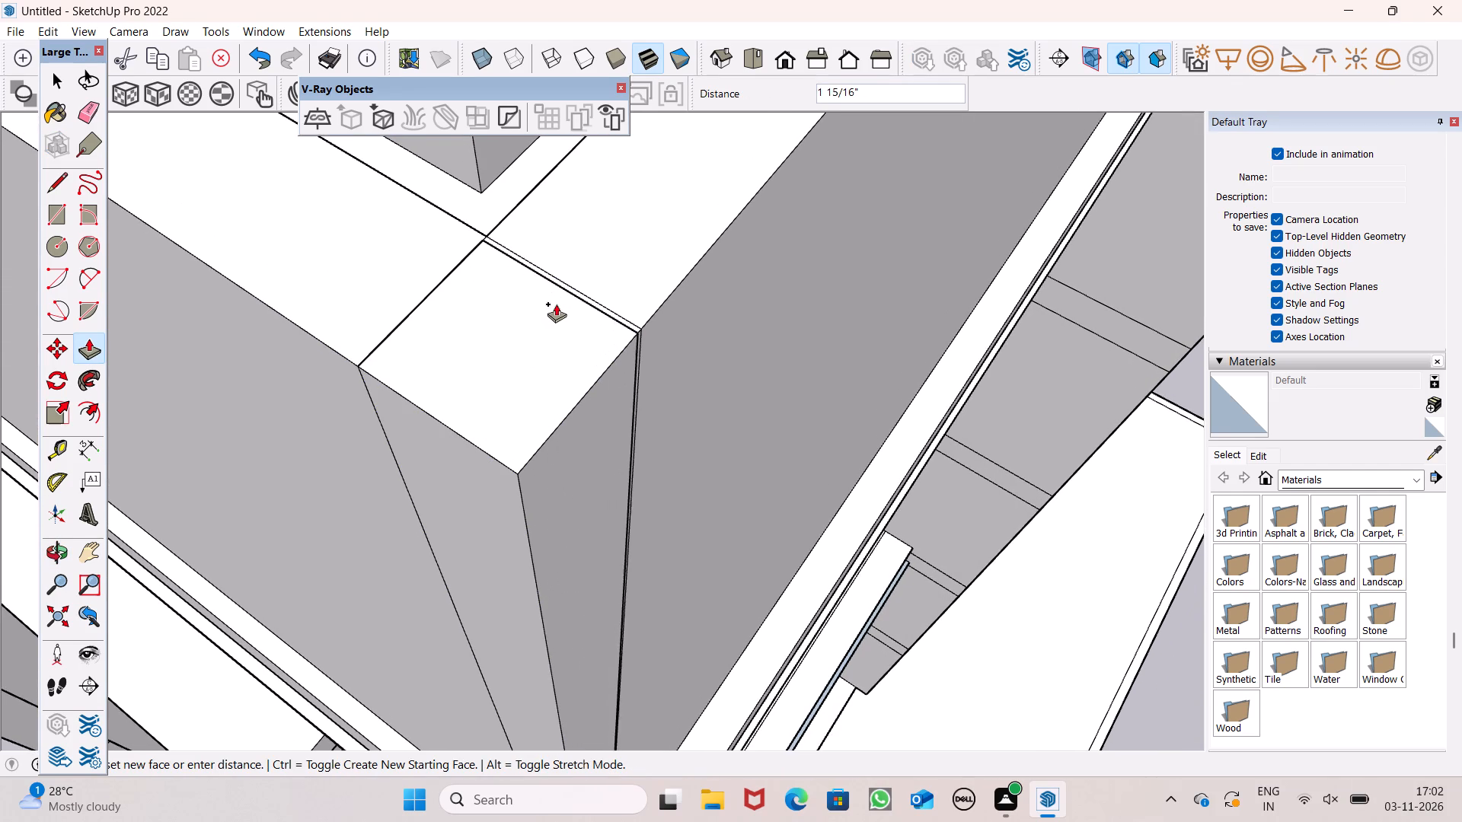
{"action": "left_click_drag", "start_coordinate": [556, 304], "coordinate": [560, 298]}
{"action": "key", "text": "space"}
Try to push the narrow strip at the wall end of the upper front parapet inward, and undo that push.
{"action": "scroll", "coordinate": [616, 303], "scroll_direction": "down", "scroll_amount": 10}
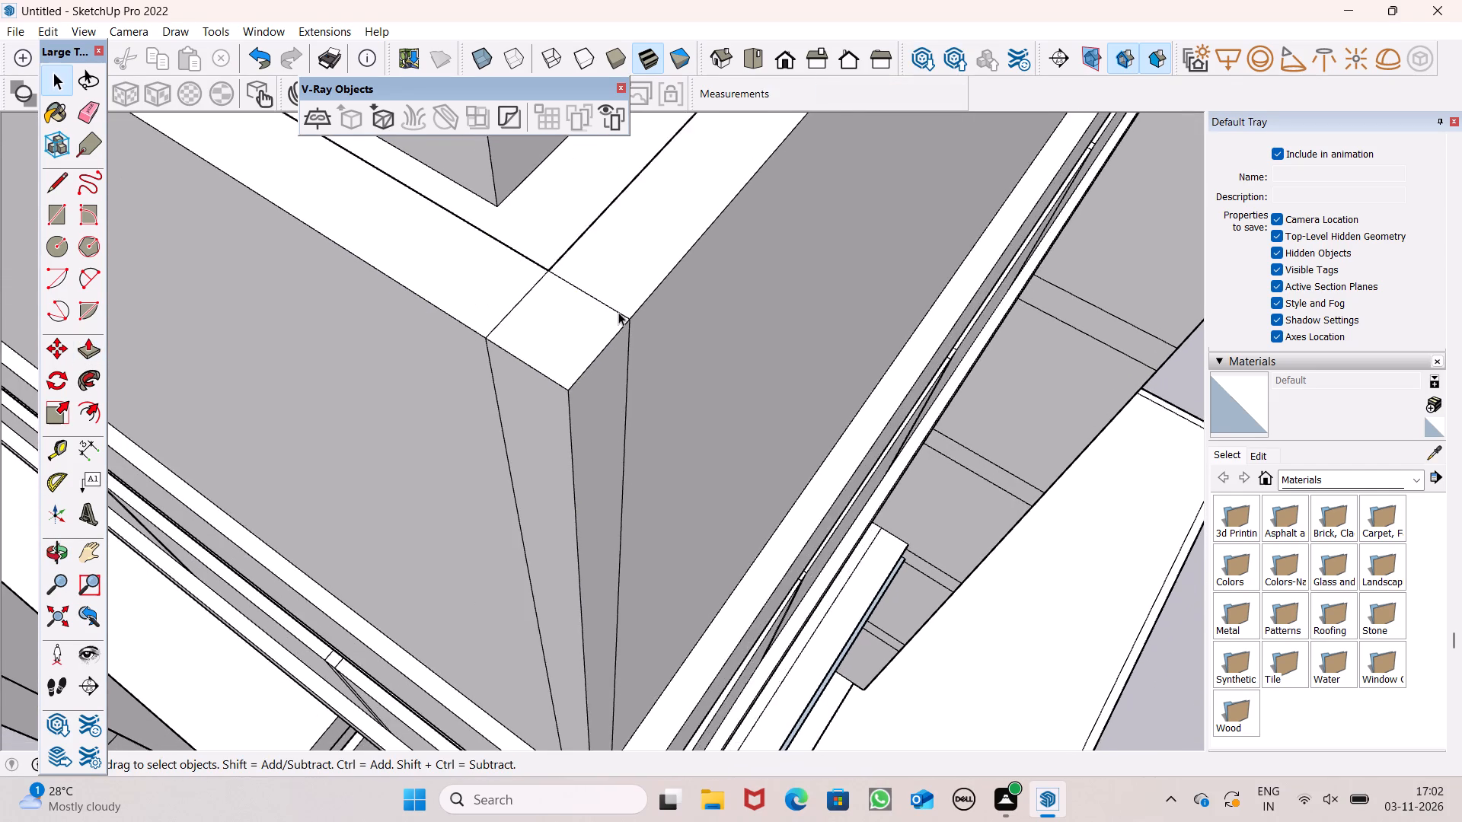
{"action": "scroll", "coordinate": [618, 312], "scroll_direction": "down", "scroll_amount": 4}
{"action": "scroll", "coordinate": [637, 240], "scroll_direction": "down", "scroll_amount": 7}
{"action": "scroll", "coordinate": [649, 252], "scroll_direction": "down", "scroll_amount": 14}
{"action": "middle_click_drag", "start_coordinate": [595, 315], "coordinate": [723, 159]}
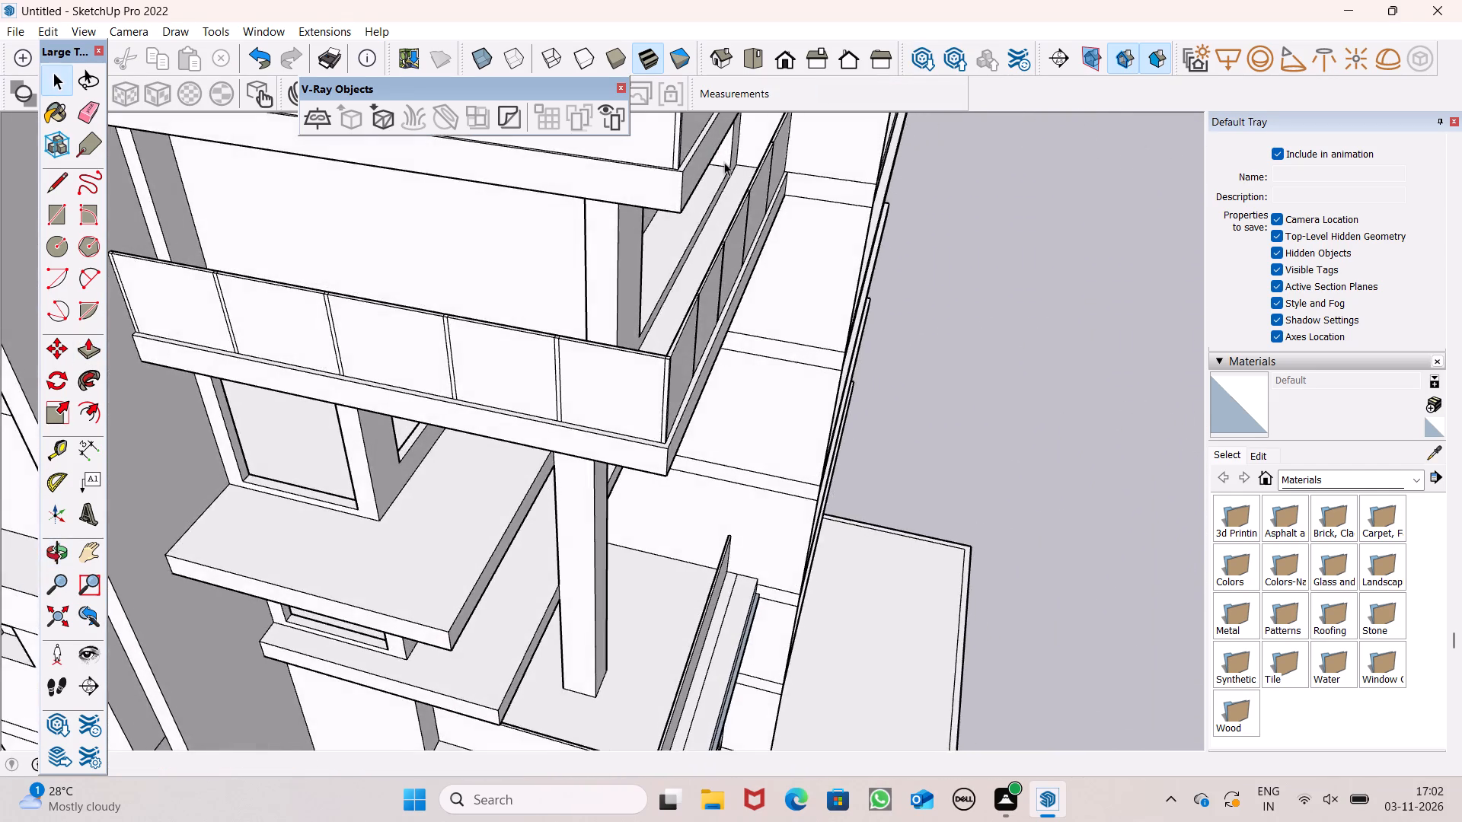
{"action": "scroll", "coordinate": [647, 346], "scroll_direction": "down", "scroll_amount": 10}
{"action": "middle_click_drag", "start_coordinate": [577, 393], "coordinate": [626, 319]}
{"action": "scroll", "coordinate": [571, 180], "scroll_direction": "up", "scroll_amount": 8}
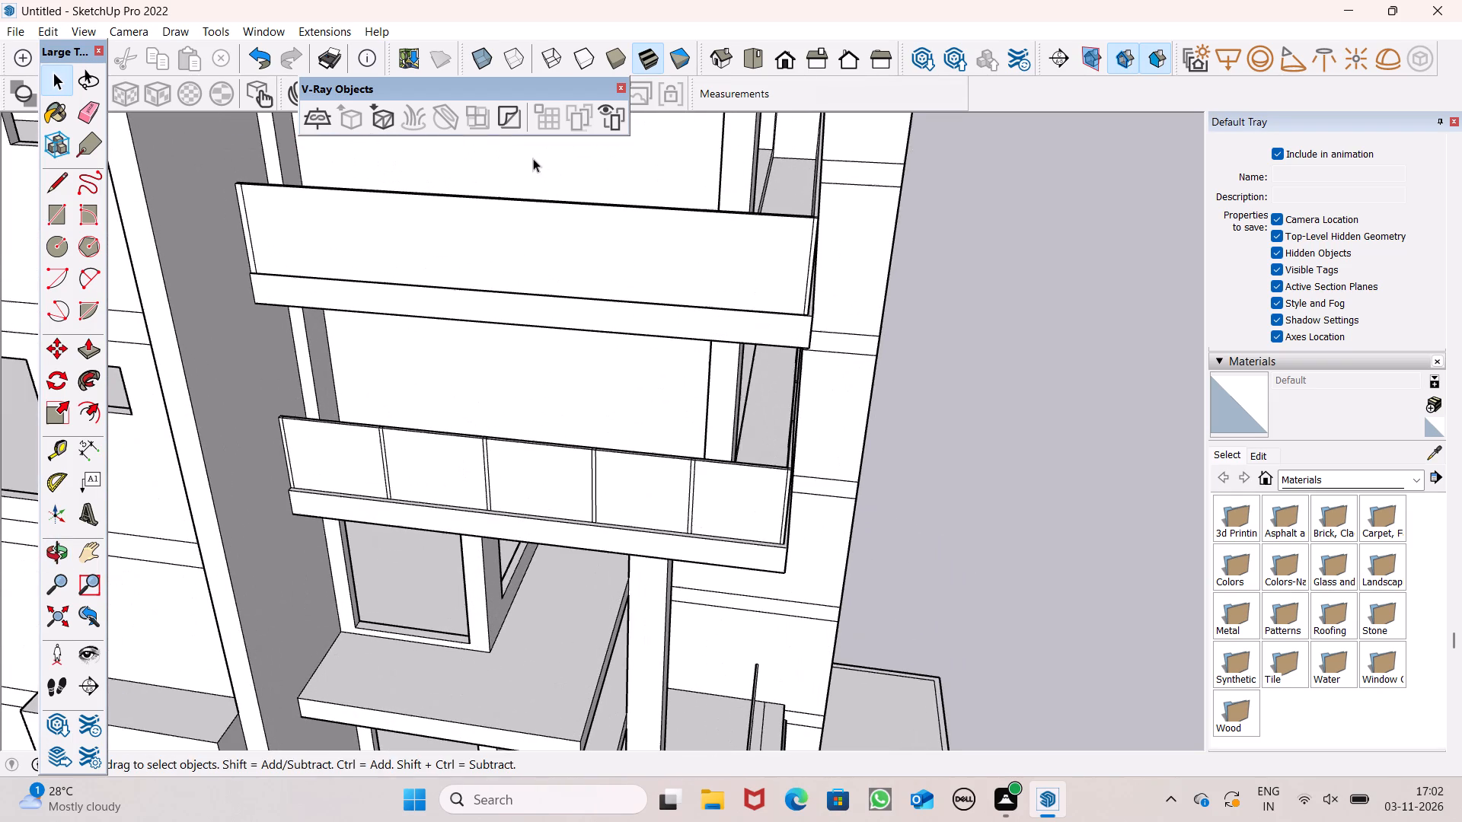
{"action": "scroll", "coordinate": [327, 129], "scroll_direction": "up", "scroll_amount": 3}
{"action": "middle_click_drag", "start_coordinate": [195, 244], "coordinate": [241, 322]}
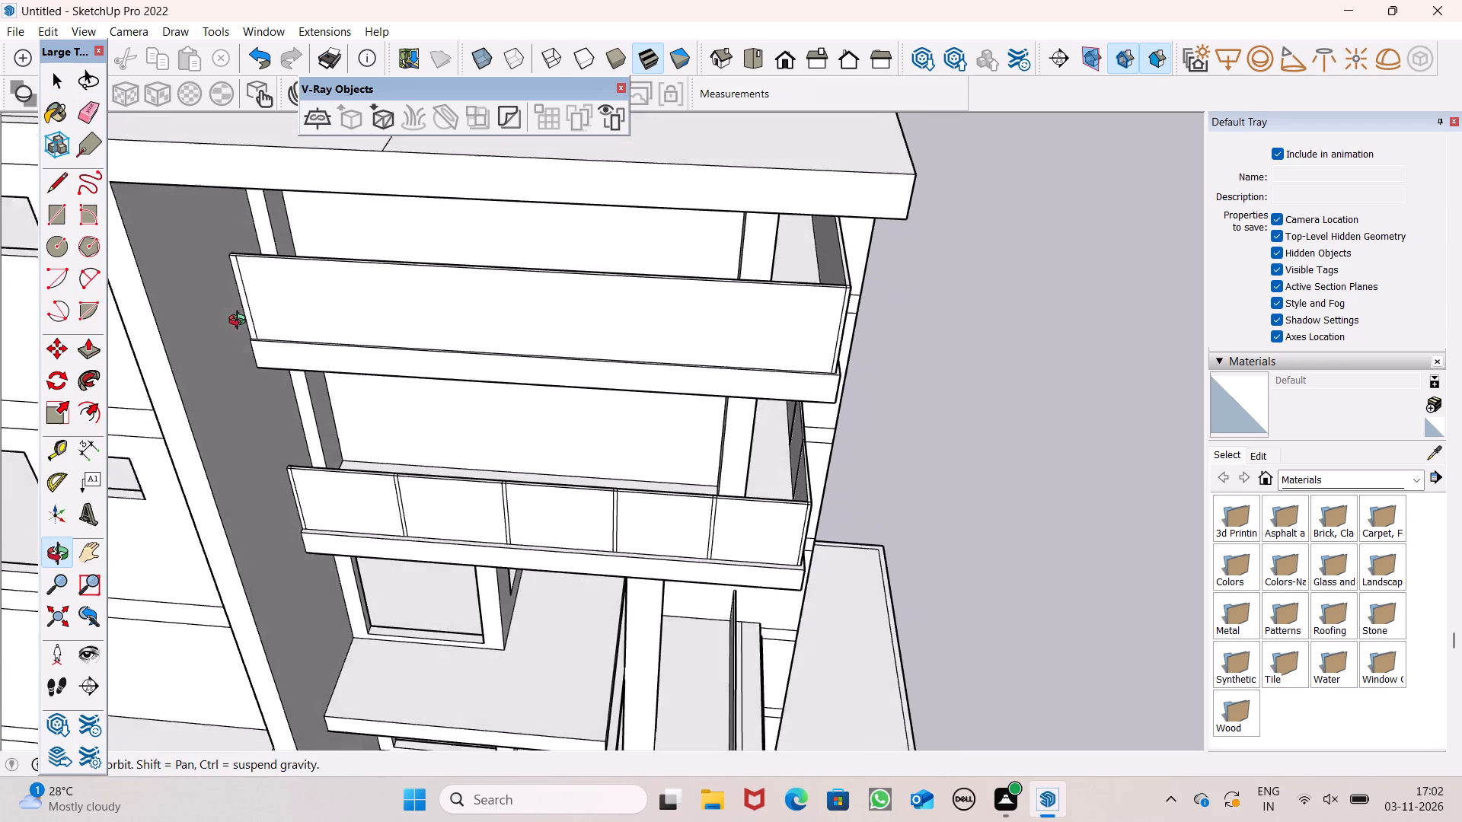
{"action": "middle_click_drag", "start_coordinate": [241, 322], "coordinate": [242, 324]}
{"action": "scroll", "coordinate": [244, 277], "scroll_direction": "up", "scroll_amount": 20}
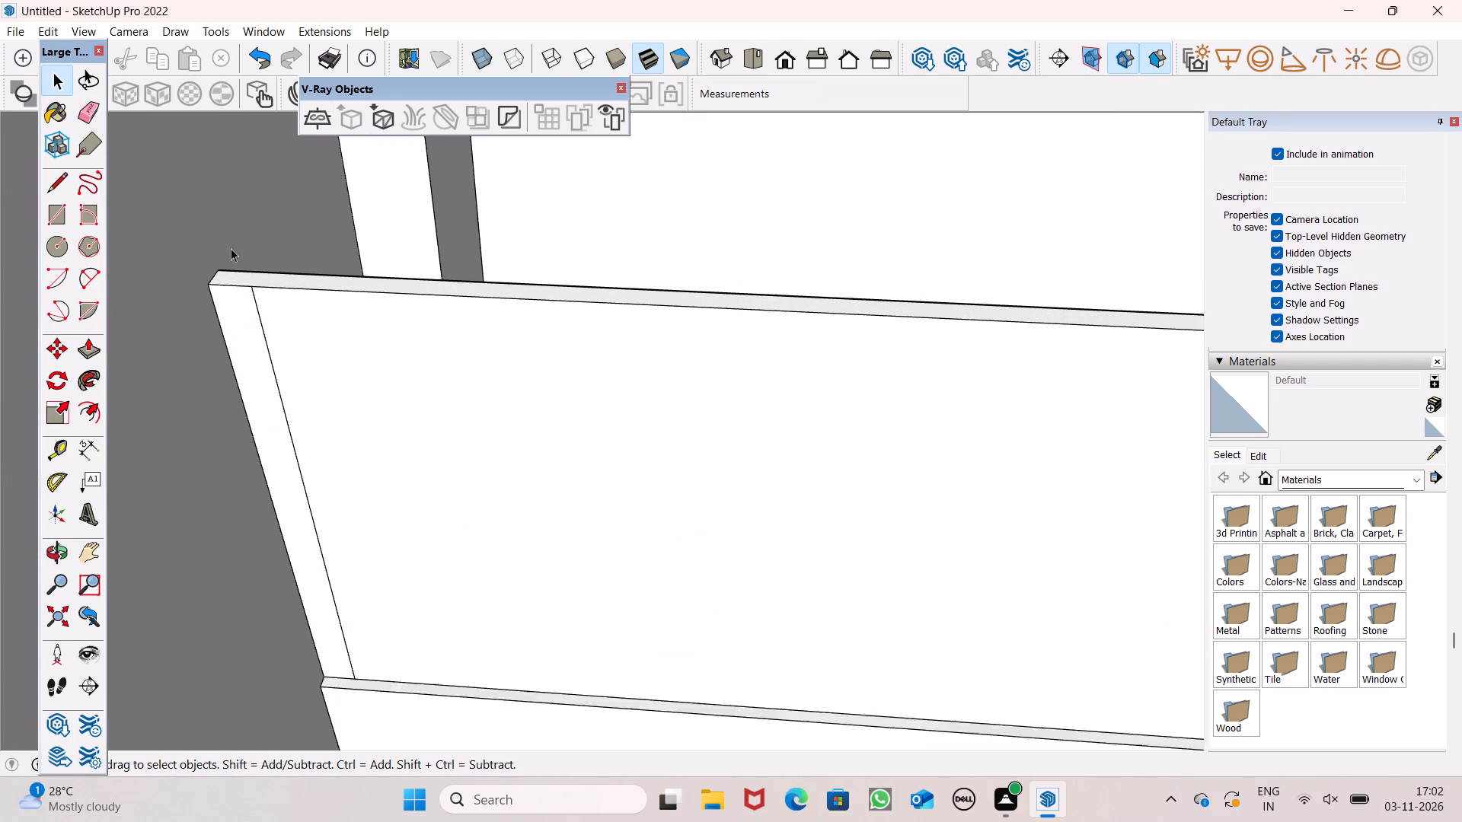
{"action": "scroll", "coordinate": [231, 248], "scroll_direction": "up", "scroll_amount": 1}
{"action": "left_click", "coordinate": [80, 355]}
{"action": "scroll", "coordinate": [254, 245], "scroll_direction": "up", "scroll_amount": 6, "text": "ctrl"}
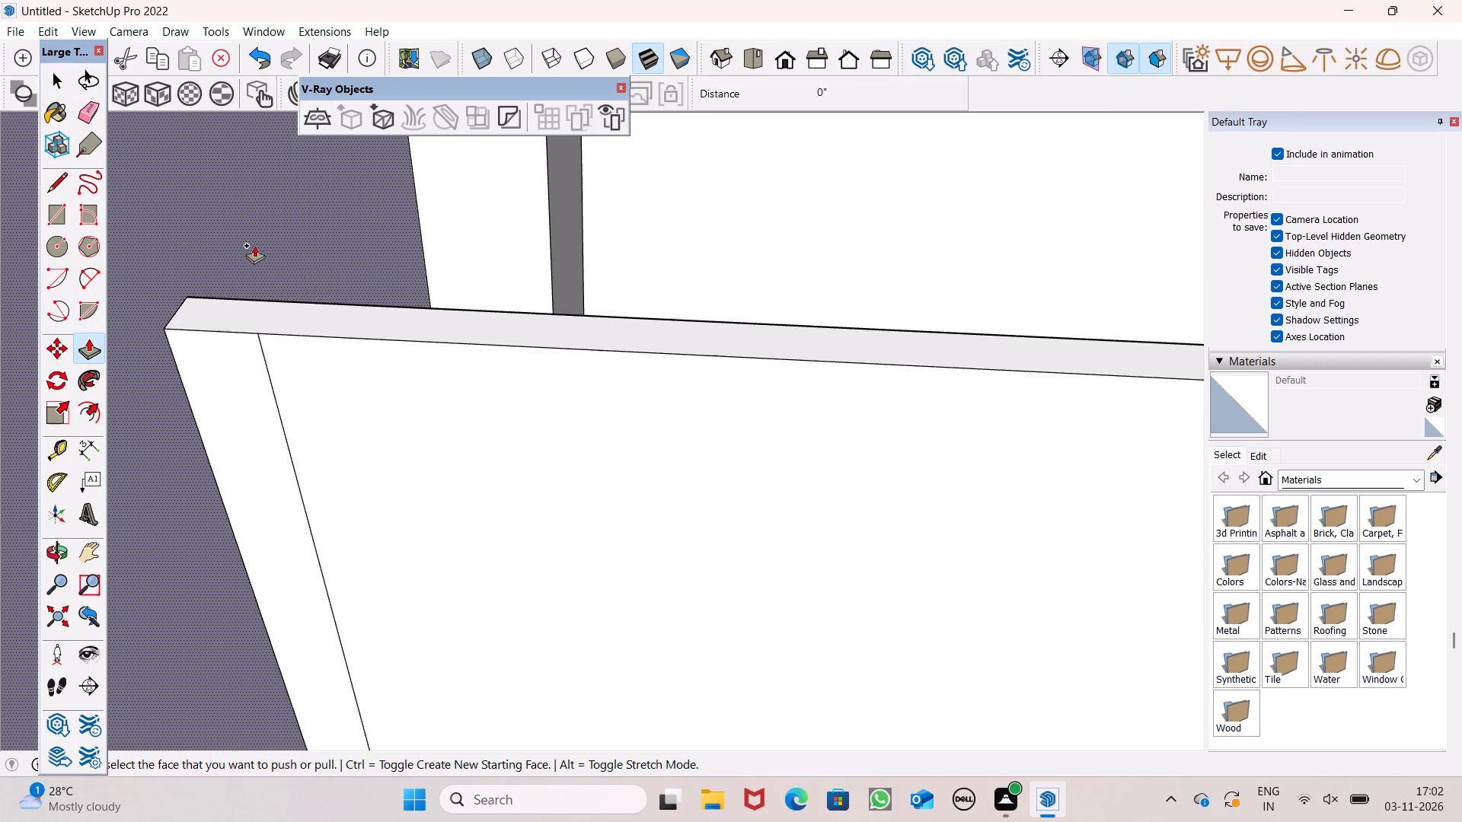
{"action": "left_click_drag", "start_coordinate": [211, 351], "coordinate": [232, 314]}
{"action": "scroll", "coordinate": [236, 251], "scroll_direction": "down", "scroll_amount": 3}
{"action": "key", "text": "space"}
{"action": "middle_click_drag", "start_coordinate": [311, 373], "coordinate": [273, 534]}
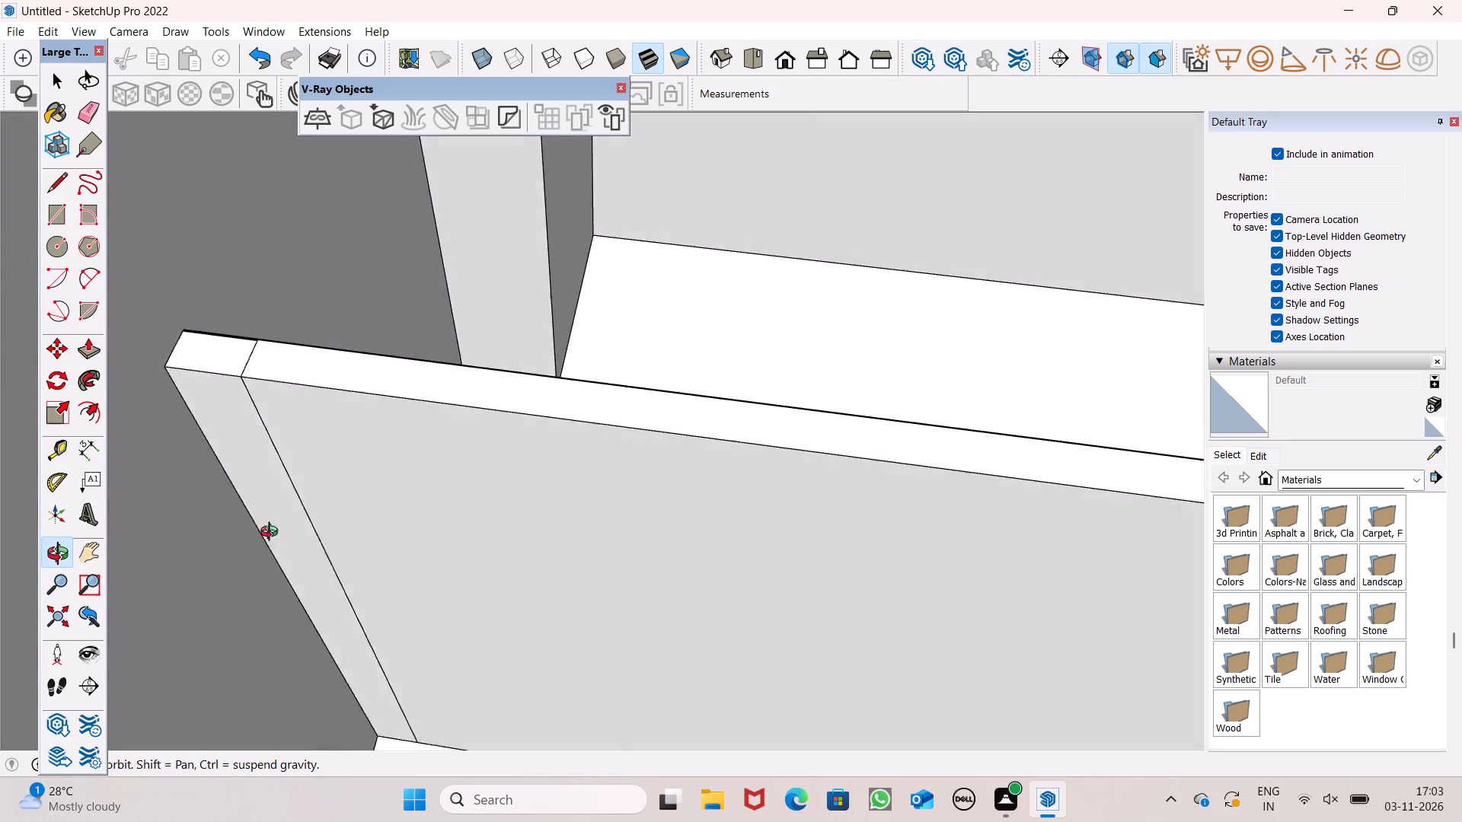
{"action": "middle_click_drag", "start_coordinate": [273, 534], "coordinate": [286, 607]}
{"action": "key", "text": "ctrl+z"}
Push the narrow strip at the wall end of the upper front parapet inward to the parapet's back edge.
{"action": "scroll", "coordinate": [198, 512], "scroll_direction": "up", "scroll_amount": 2}
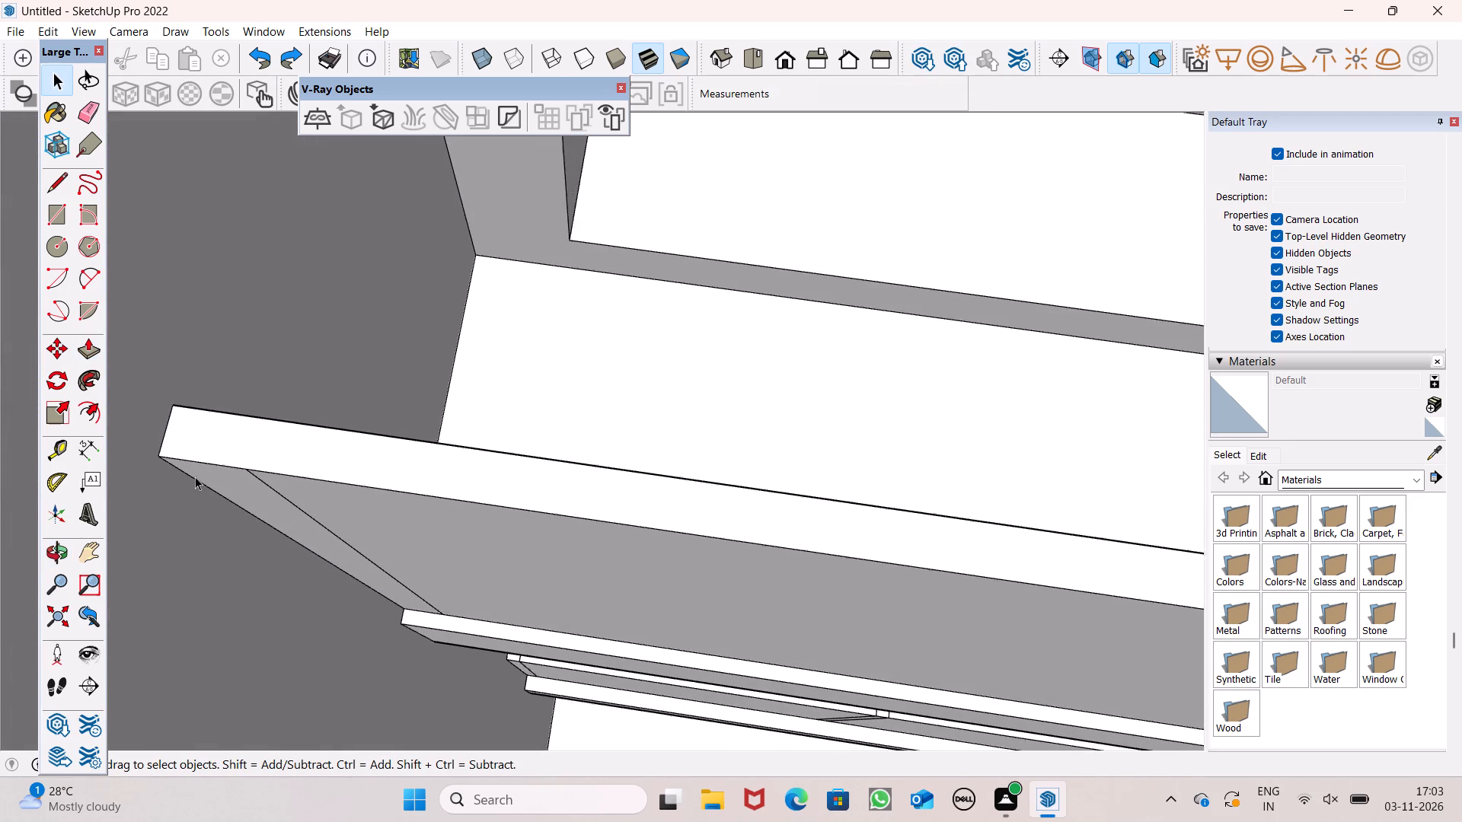
{"action": "scroll", "coordinate": [195, 476], "scroll_direction": "up", "scroll_amount": 4}
{"action": "left_click", "coordinate": [88, 354]}
{"action": "scroll", "coordinate": [330, 395], "scroll_direction": "down", "scroll_amount": 2}
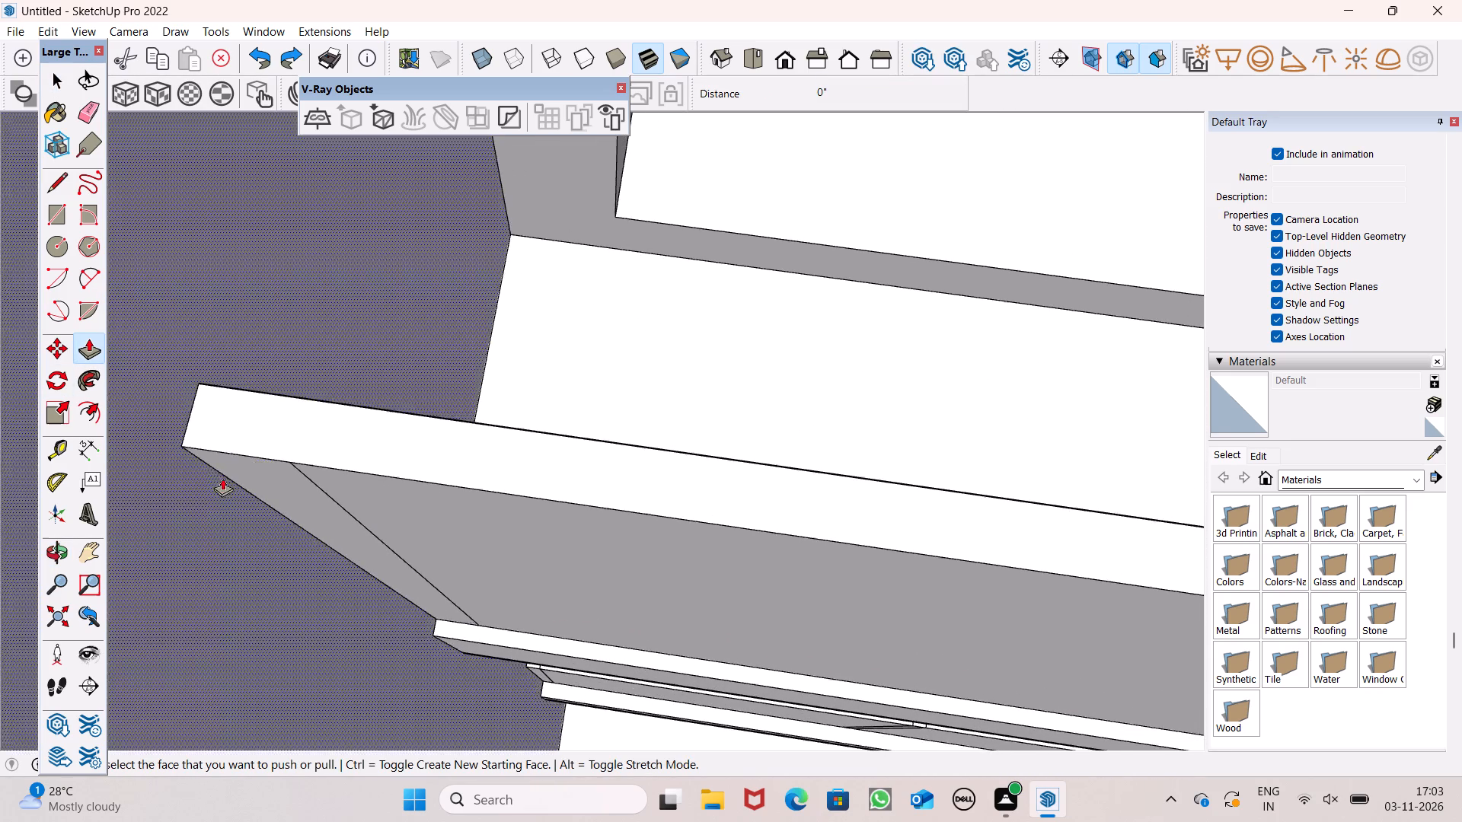
{"action": "scroll", "coordinate": [219, 464], "scroll_direction": "up", "scroll_amount": 13}
{"action": "left_click_drag", "start_coordinate": [222, 451], "coordinate": [244, 365]}
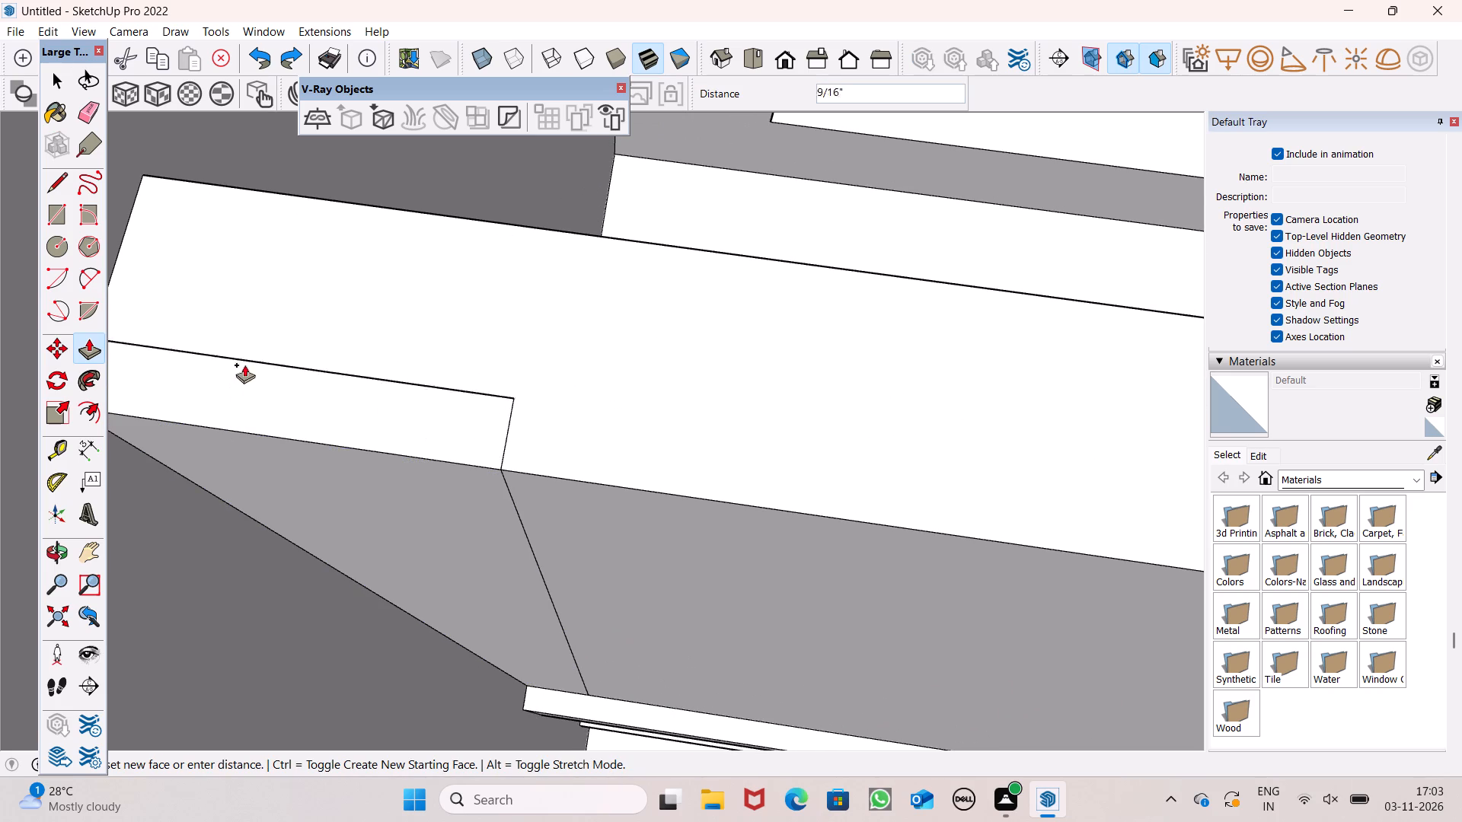
{"action": "left_click_drag", "start_coordinate": [244, 365], "coordinate": [265, 229]}
{"action": "key", "text": "space"}
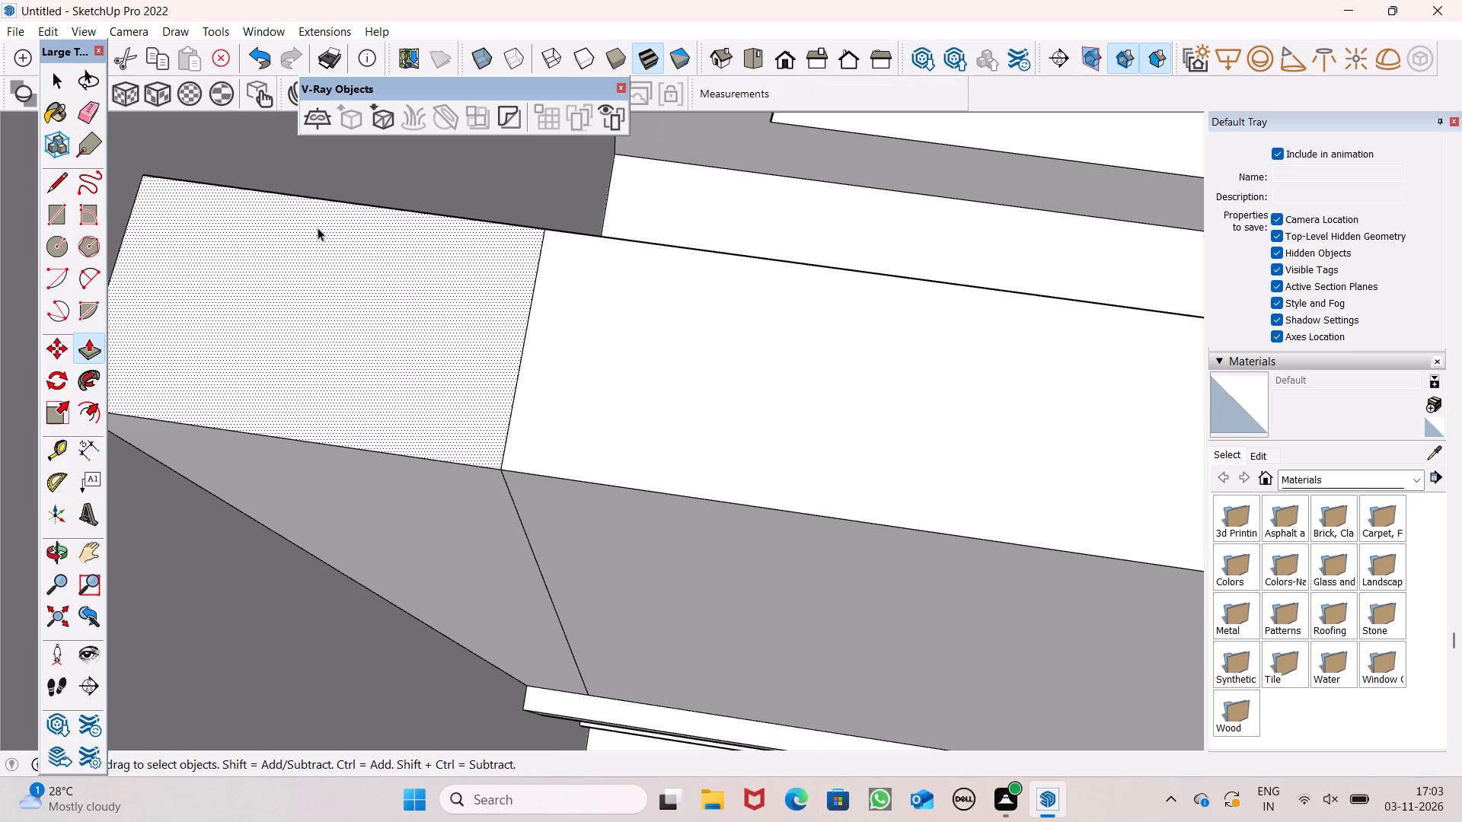
Draw a vertical rectangle about 1" wide and 4' tall on the upper front parapet, a panel's width from its wall end.
{"action": "scroll", "coordinate": [318, 228], "scroll_direction": "down", "scroll_amount": 7}
{"action": "scroll", "coordinate": [333, 241], "scroll_direction": "down", "scroll_amount": 20}
{"action": "scroll", "coordinate": [333, 241], "scroll_direction": "down", "scroll_amount": 1}
{"action": "middle_click_drag", "start_coordinate": [412, 425], "coordinate": [426, 208]}
{"action": "scroll", "coordinate": [424, 234], "scroll_direction": "up", "scroll_amount": 1}
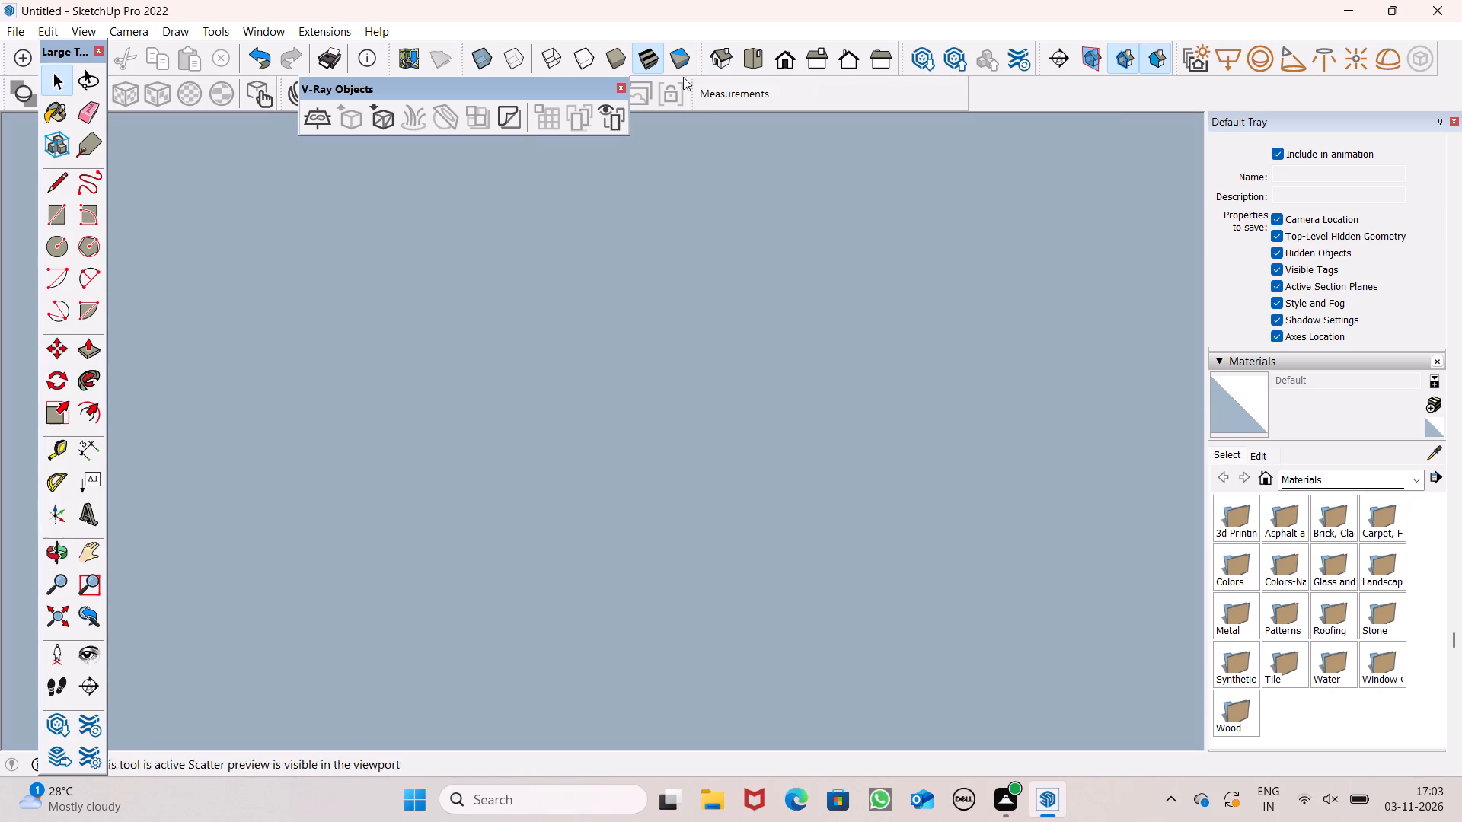
{"action": "left_click", "coordinate": [776, 57]}
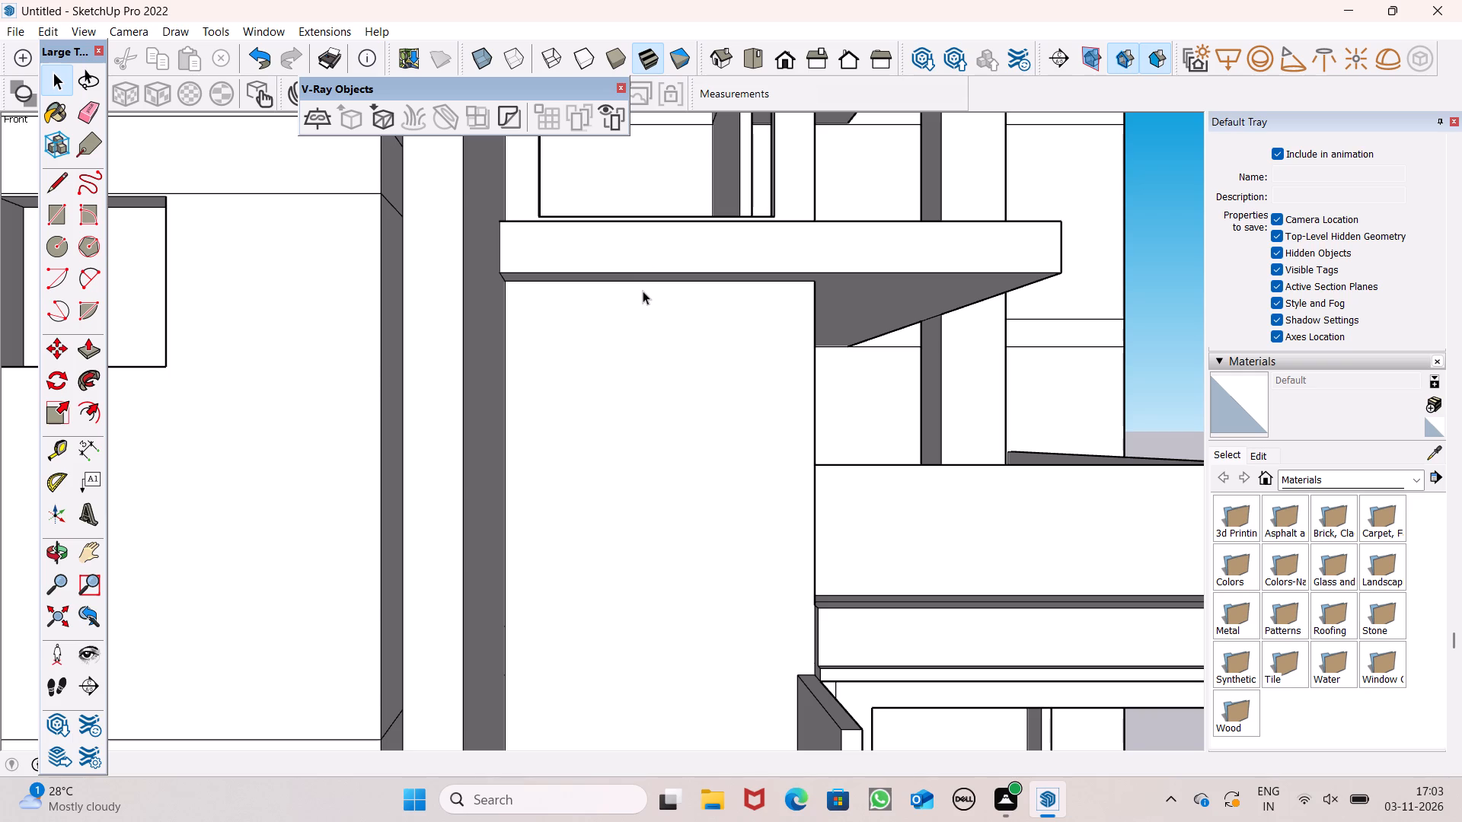
{"action": "scroll", "coordinate": [667, 334], "scroll_direction": "down", "scroll_amount": 8}
{"action": "scroll", "coordinate": [586, 358], "scroll_direction": "down", "scroll_amount": 6}
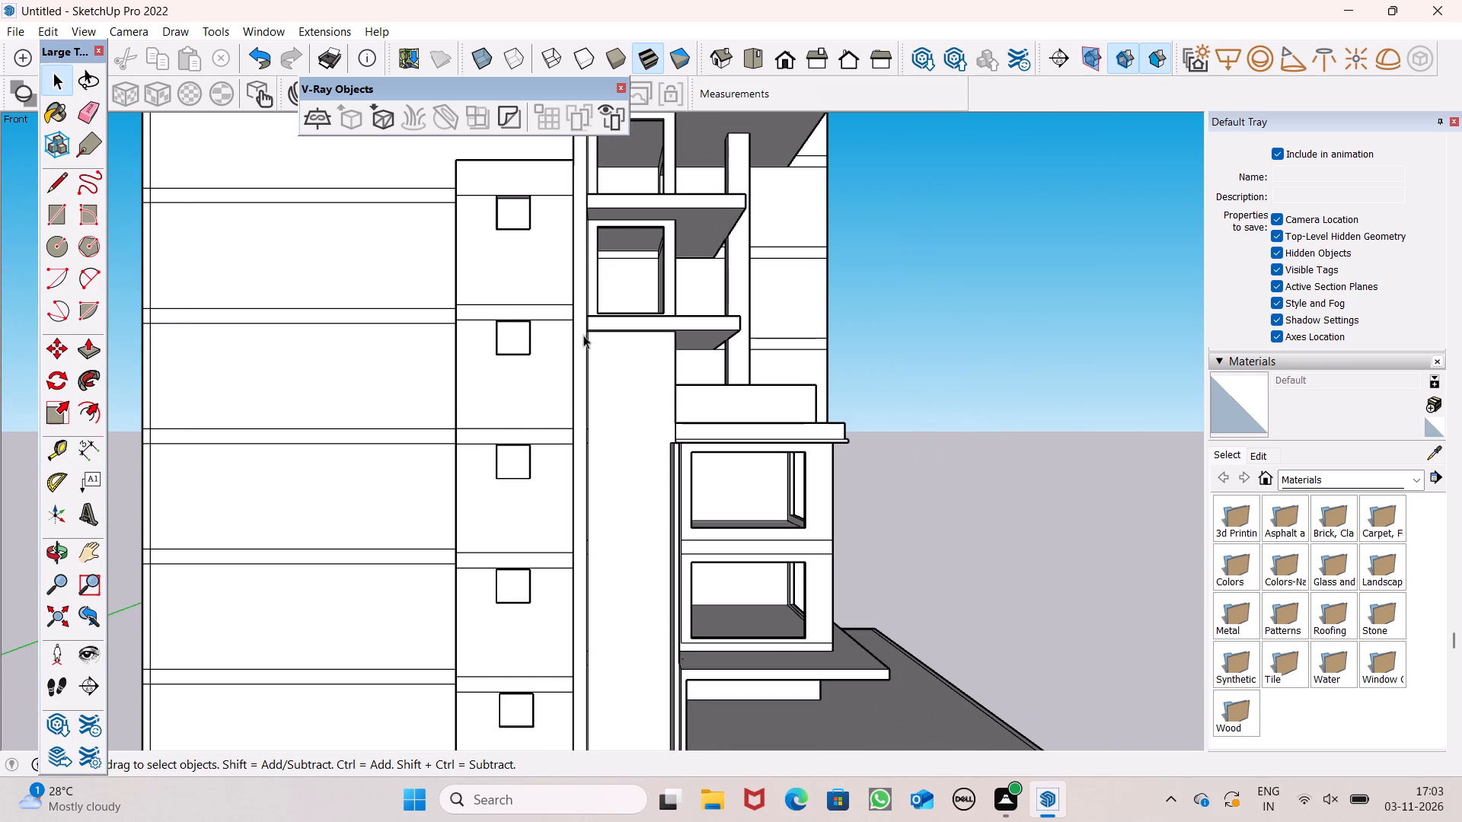
{"action": "scroll", "coordinate": [500, 339], "scroll_direction": "down", "scroll_amount": 7}
{"action": "scroll", "coordinate": [660, 348], "scroll_direction": "up", "scroll_amount": 8}
{"action": "scroll", "coordinate": [614, 361], "scroll_direction": "down", "scroll_amount": 8}
{"action": "scroll", "coordinate": [563, 404], "scroll_direction": "down", "scroll_amount": 7}
{"action": "scroll", "coordinate": [547, 216], "scroll_direction": "up", "scroll_amount": 16}
{"action": "scroll", "coordinate": [672, 387], "scroll_direction": "up", "scroll_amount": 8}
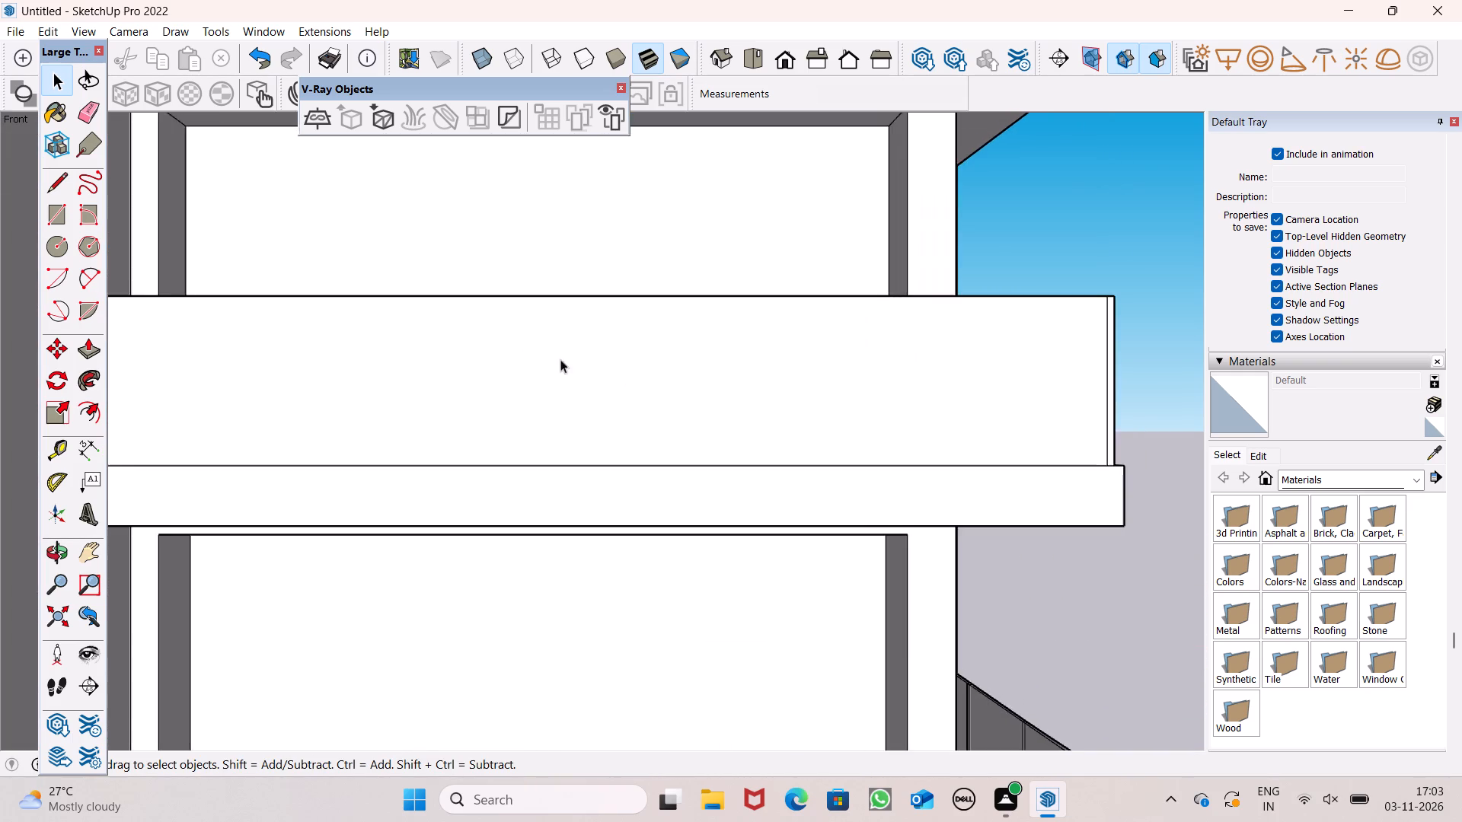
{"action": "scroll", "coordinate": [387, 347], "scroll_direction": "down", "scroll_amount": 4}
{"action": "middle_click_drag", "start_coordinate": [479, 388], "coordinate": [485, 434]}
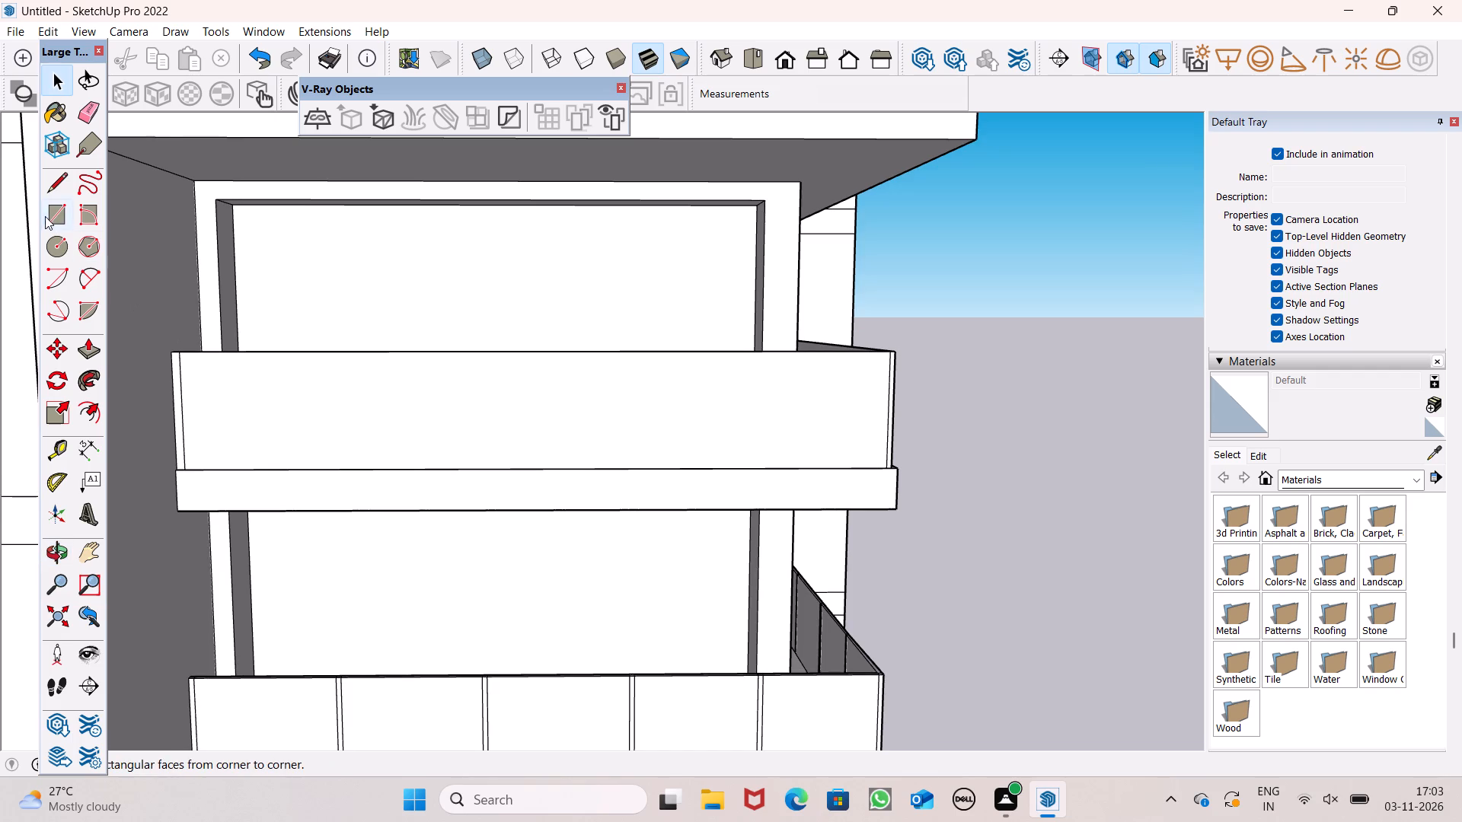
{"action": "left_click", "coordinate": [45, 215]}
{"action": "scroll", "coordinate": [644, 318], "scroll_direction": "down", "scroll_amount": 2}
{"action": "middle_click_drag", "start_coordinate": [634, 359], "coordinate": [636, 372]}
{"action": "scroll", "coordinate": [541, 417], "scroll_direction": "up", "scroll_amount": 1}
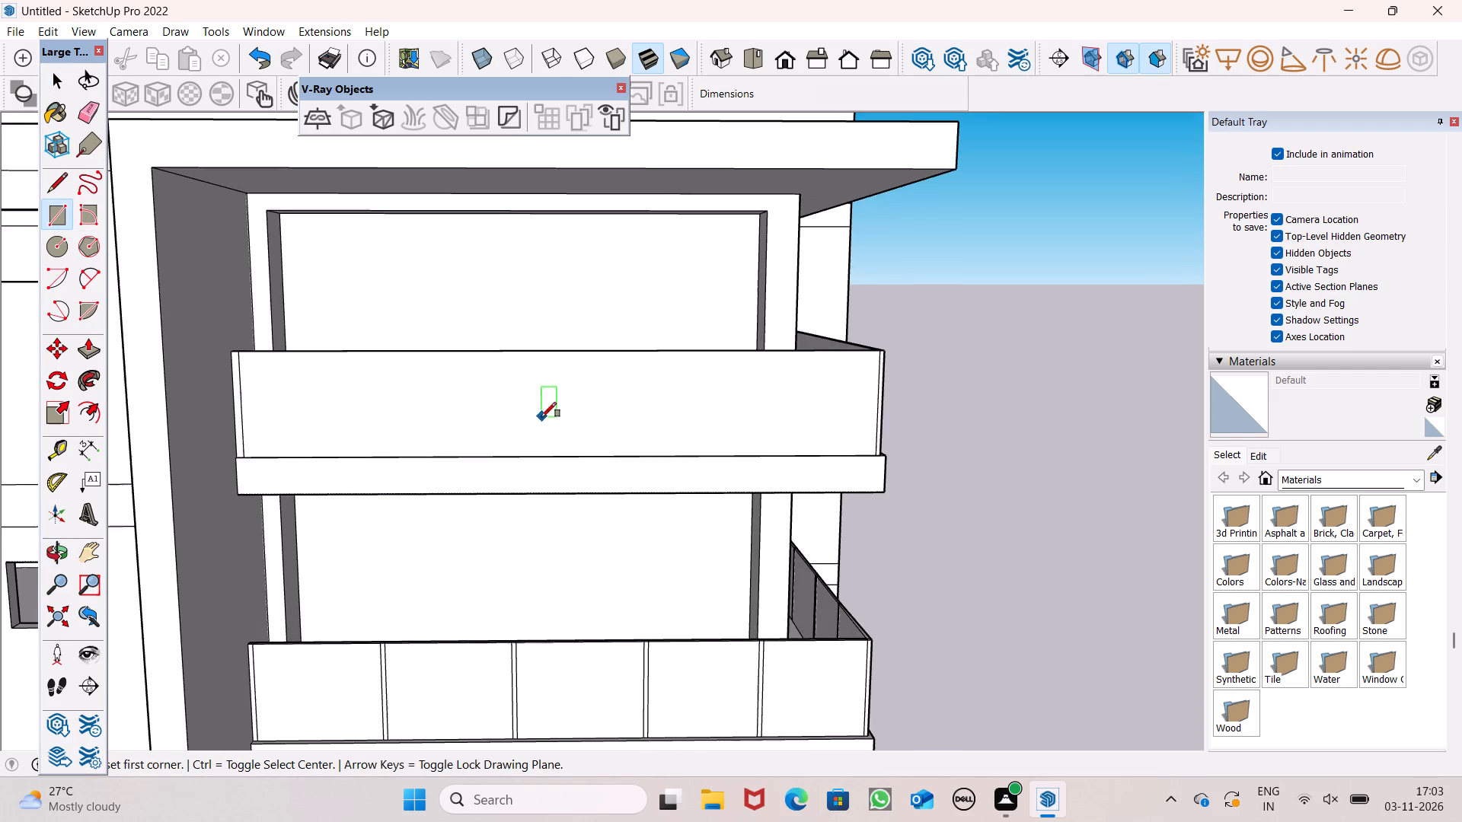
{"action": "middle_click_drag", "start_coordinate": [565, 454], "coordinate": [551, 451]}
{"action": "middle_click", "coordinate": [551, 451]}
{"action": "scroll", "coordinate": [323, 371], "scroll_direction": "up", "scroll_amount": 4}
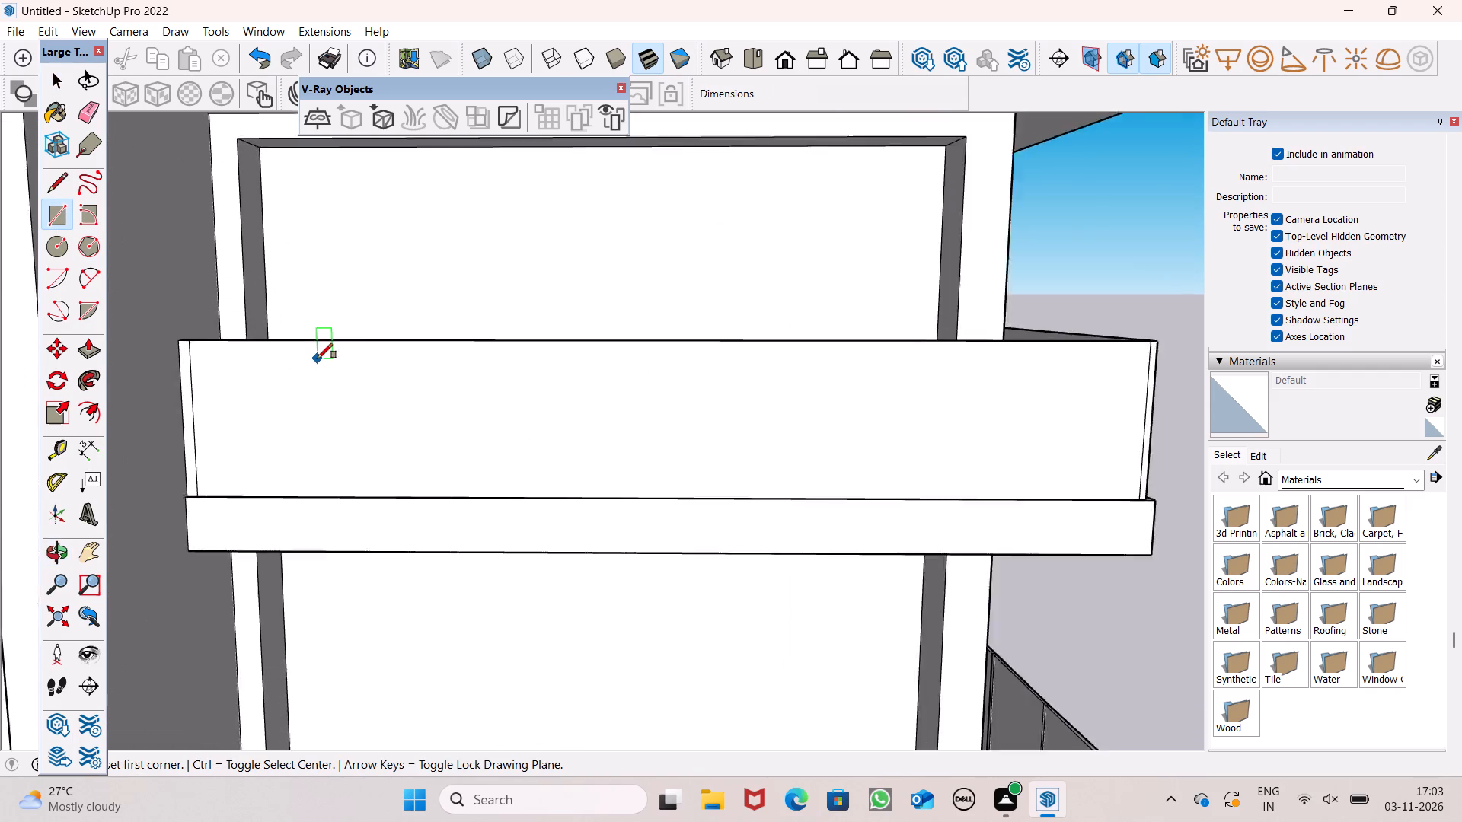
{"action": "scroll", "coordinate": [318, 358], "scroll_direction": "up", "scroll_amount": 2}
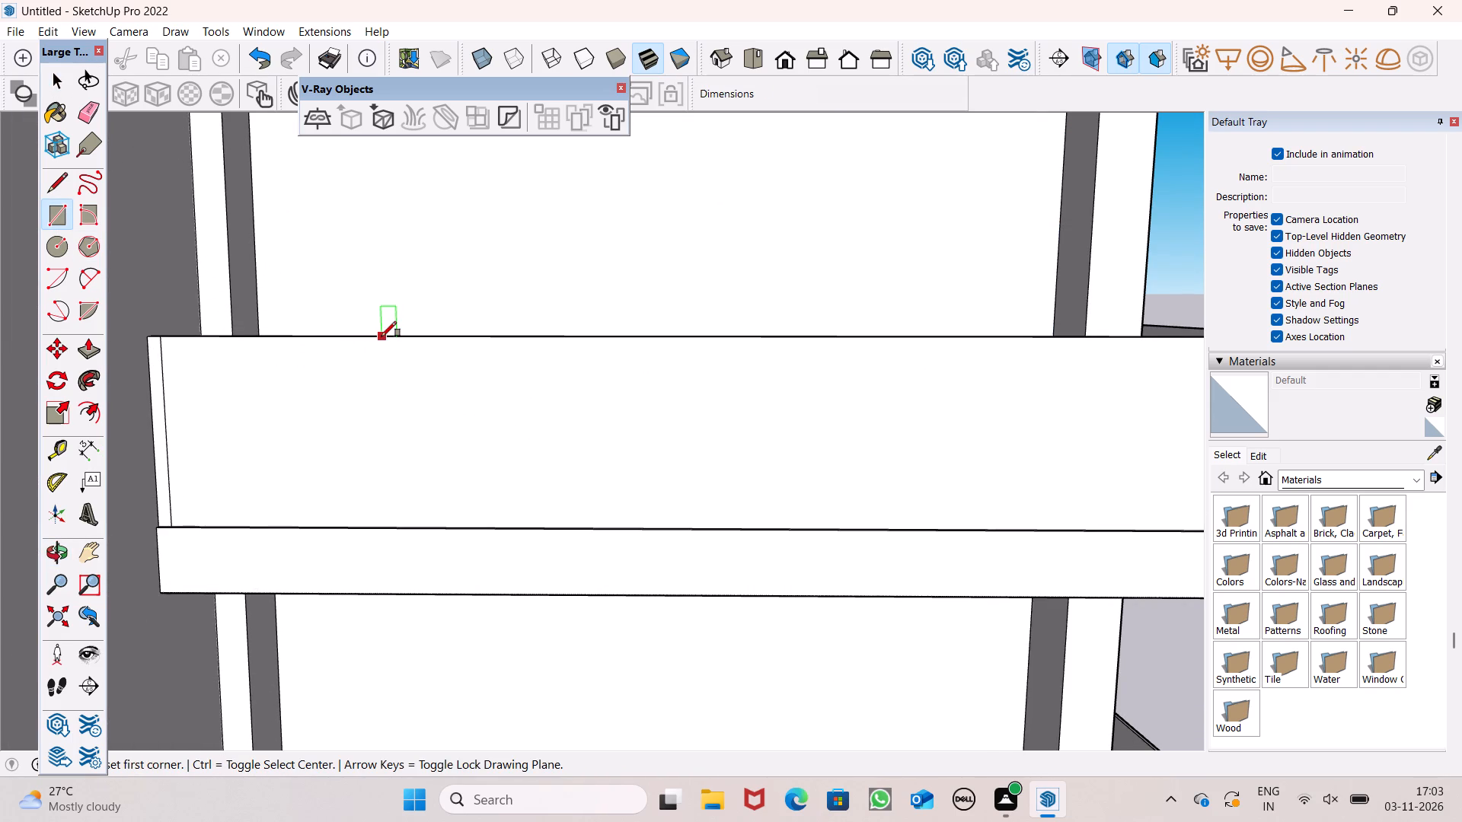
{"action": "left_click", "coordinate": [381, 336]}
{"action": "middle_click_drag", "start_coordinate": [406, 482], "coordinate": [387, 562]}
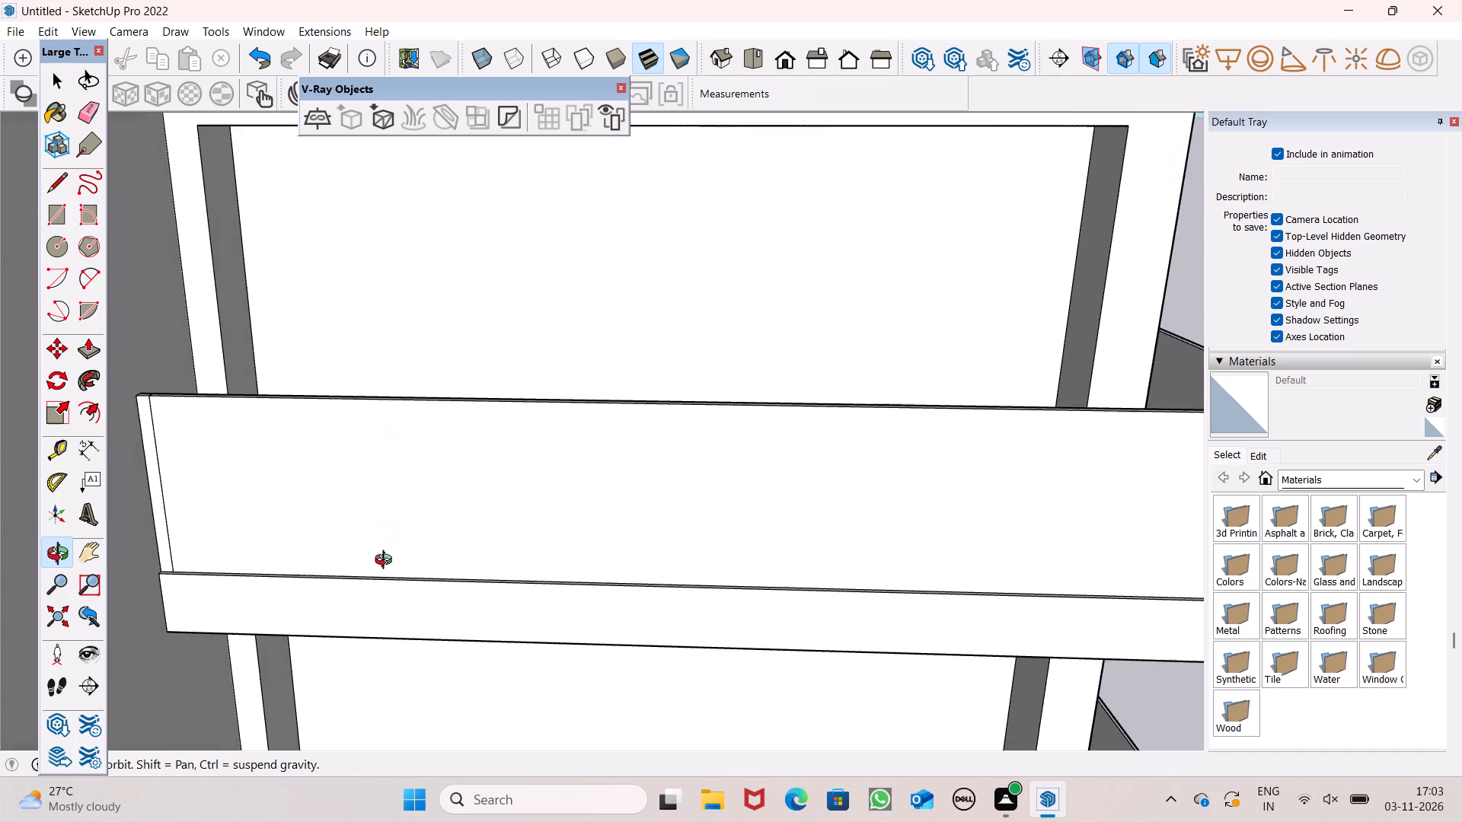
{"action": "middle_click_drag", "start_coordinate": [387, 562], "coordinate": [387, 564]}
{"action": "scroll", "coordinate": [383, 585], "scroll_direction": "up", "scroll_amount": 12}
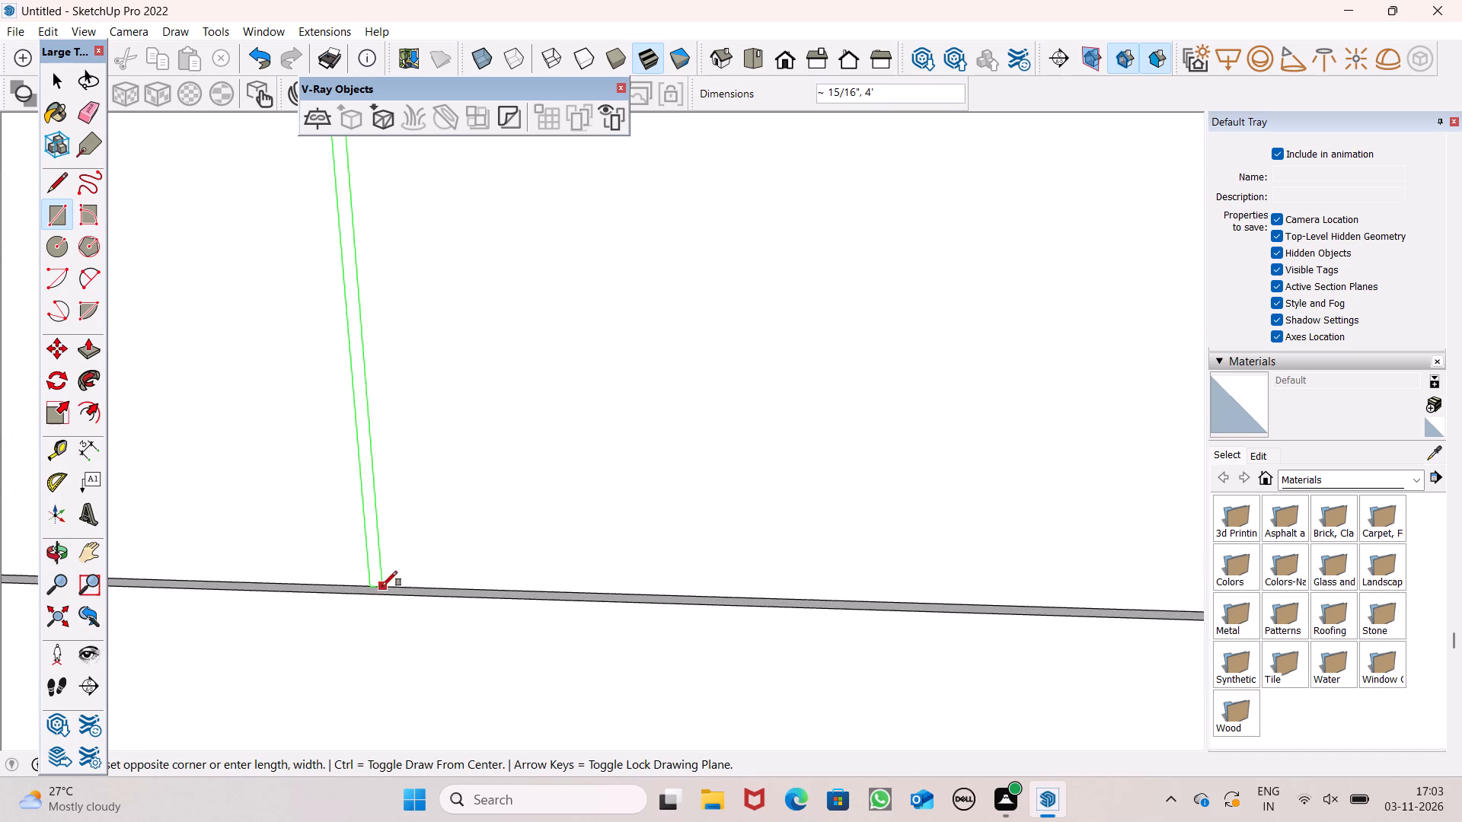
{"action": "left_click", "coordinate": [385, 582]}
{"action": "scroll", "coordinate": [403, 588], "scroll_direction": "down", "scroll_amount": 8}
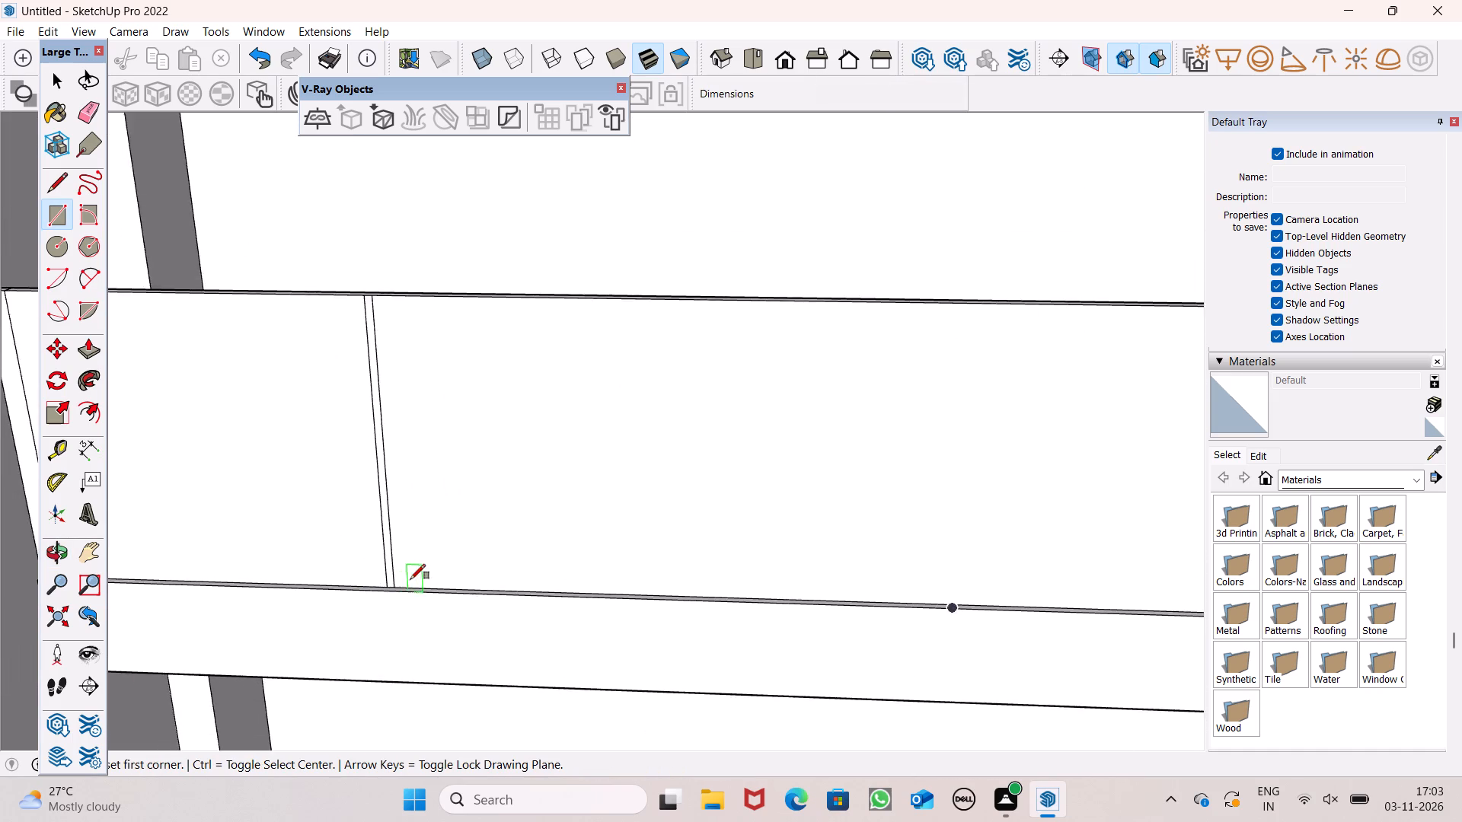
{"action": "scroll", "coordinate": [411, 579], "scroll_direction": "down", "scroll_amount": 3}
{"action": "middle_click_drag", "start_coordinate": [475, 598], "coordinate": [474, 490]}
{"action": "key", "text": "space"}
Copy the narrow rectangular strip along the upper front parapet at about 3' 9 5/16" spacing, making four copies.
{"action": "double_click", "coordinate": [388, 458]}
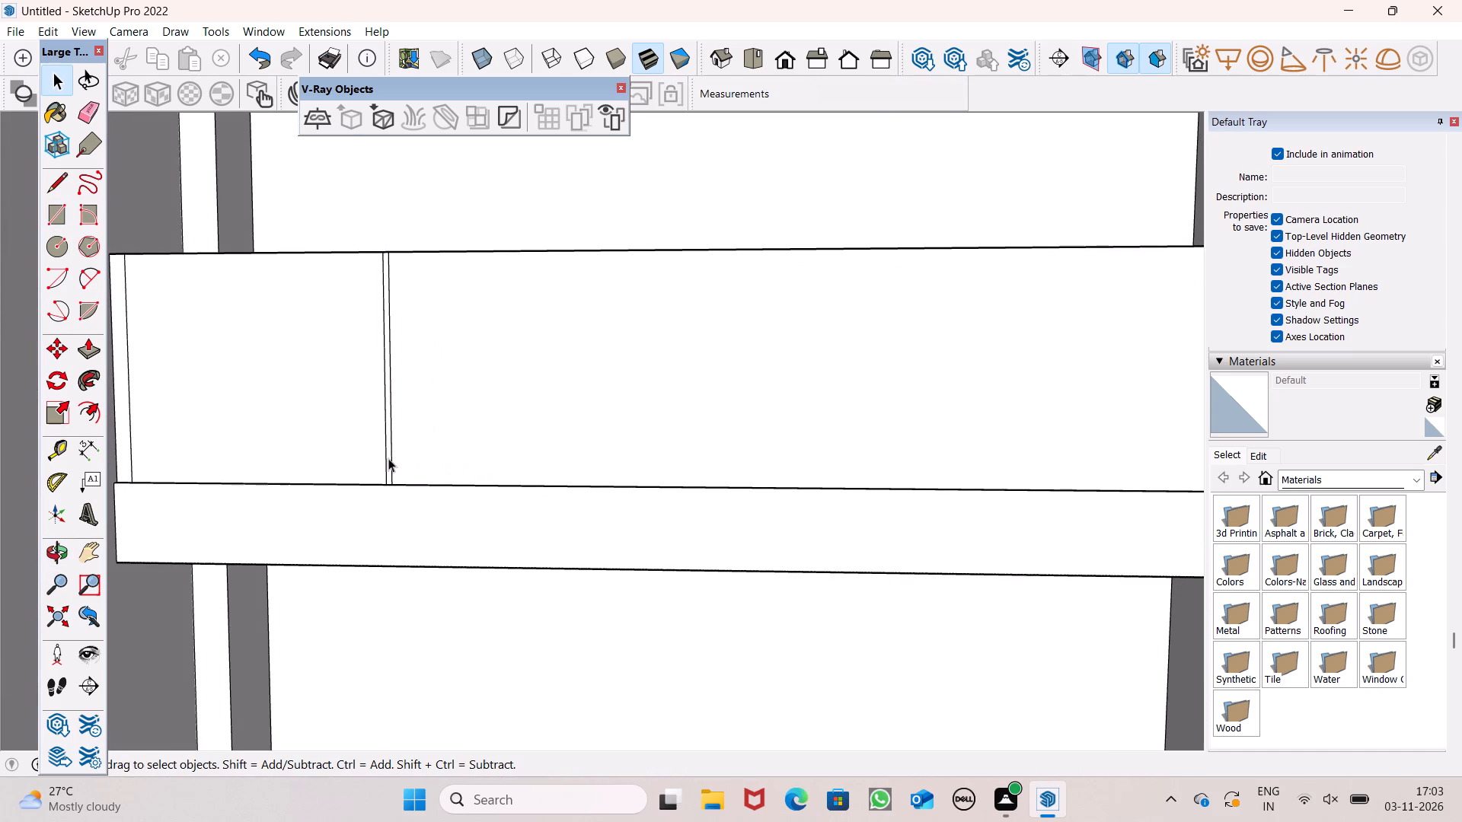
{"action": "scroll", "coordinate": [369, 492], "scroll_direction": "down", "scroll_amount": 6}
{"action": "scroll", "coordinate": [404, 390], "scroll_direction": "up", "scroll_amount": 7}
{"action": "scroll", "coordinate": [356, 347], "scroll_direction": "up", "scroll_amount": 3}
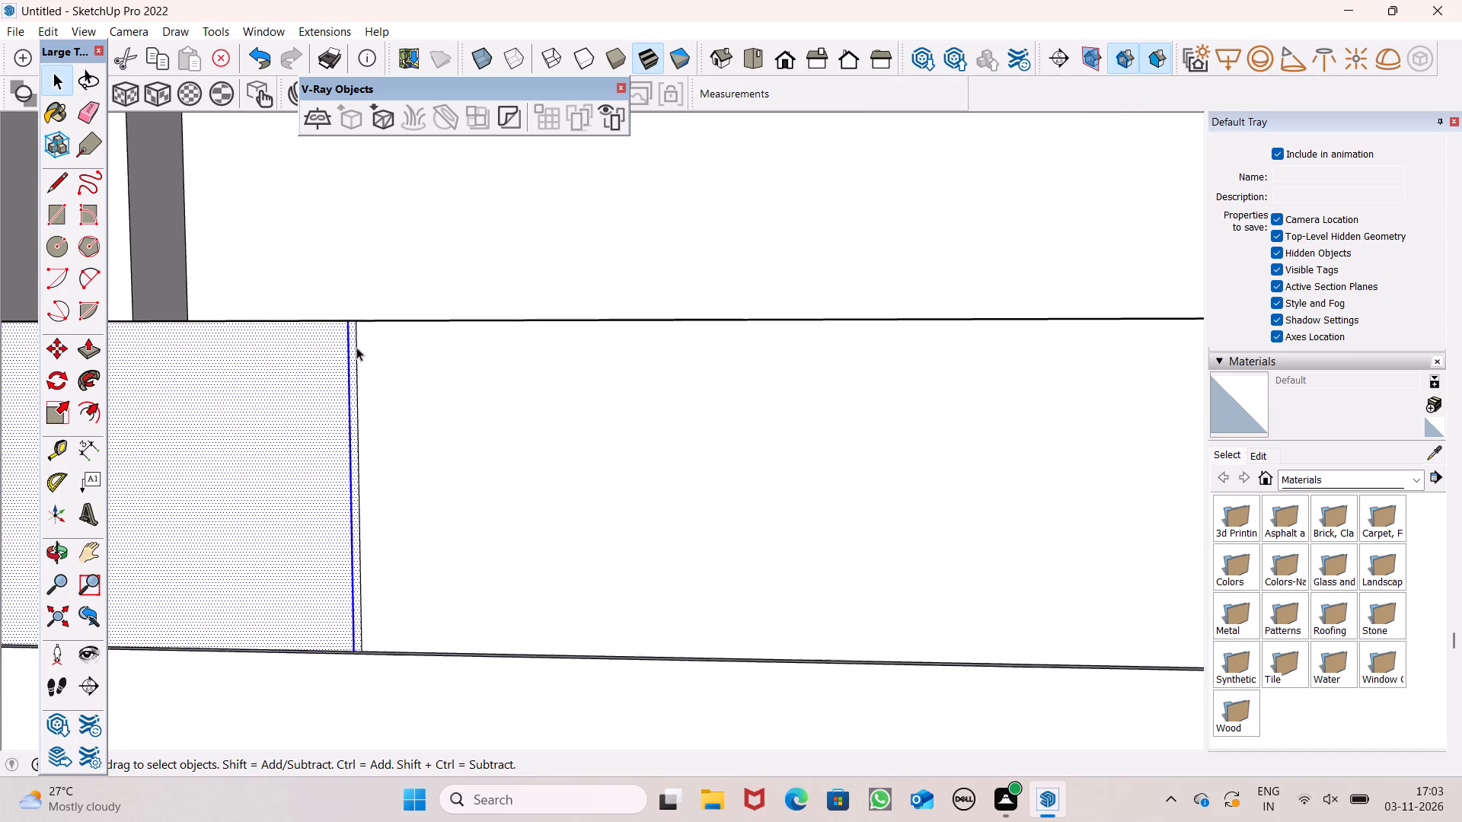
{"action": "scroll", "coordinate": [356, 347], "scroll_direction": "up", "scroll_amount": 4}
{"action": "double_click", "coordinate": [352, 350]}
{"action": "scroll", "coordinate": [297, 355], "scroll_direction": "down", "scroll_amount": 7}
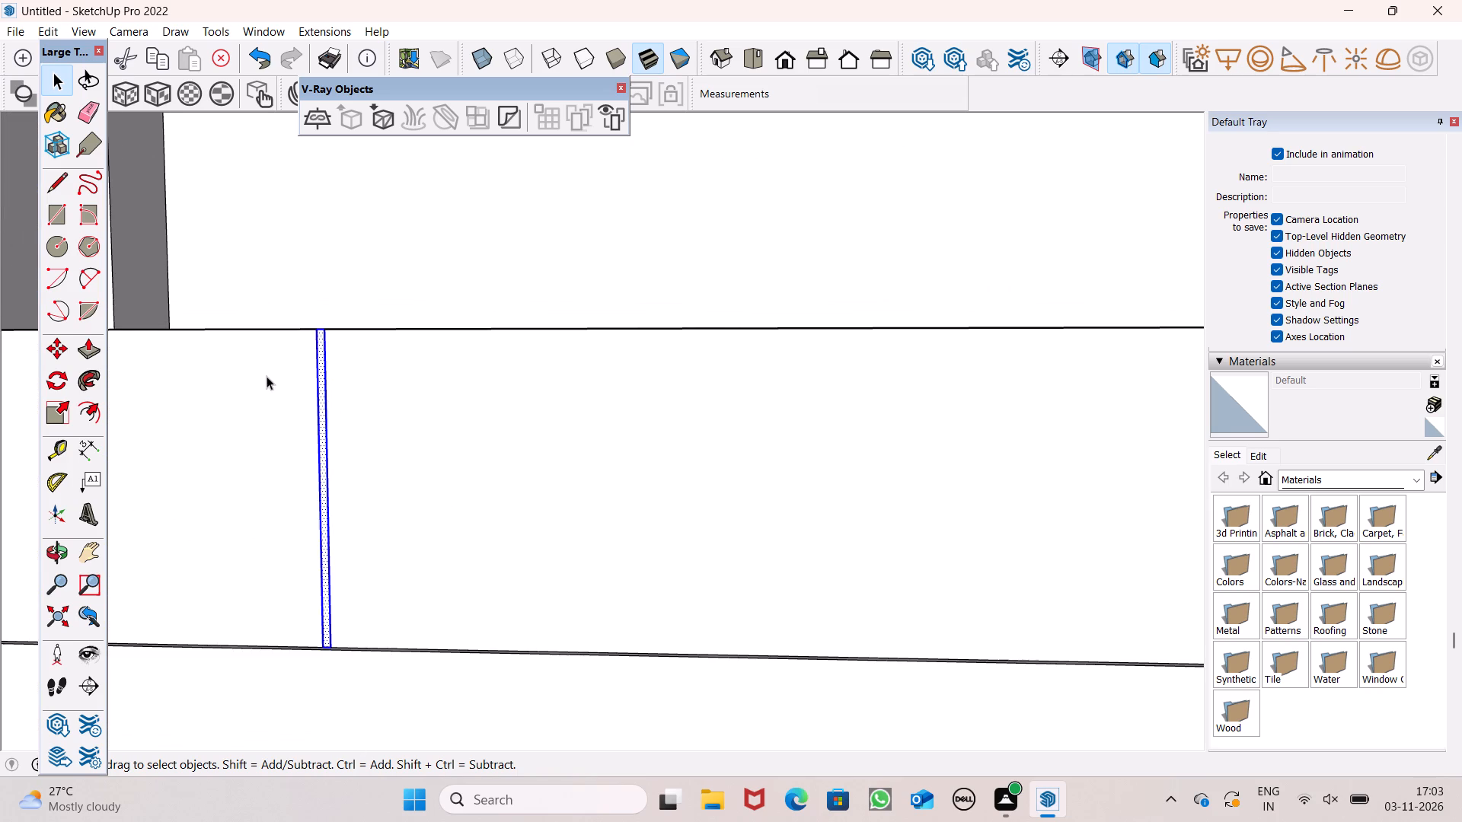
{"action": "key", "text": "m"}
{"action": "key", "text": "Return"}
{"action": "left_click_drag", "start_coordinate": [327, 418], "coordinate": [599, 427]}
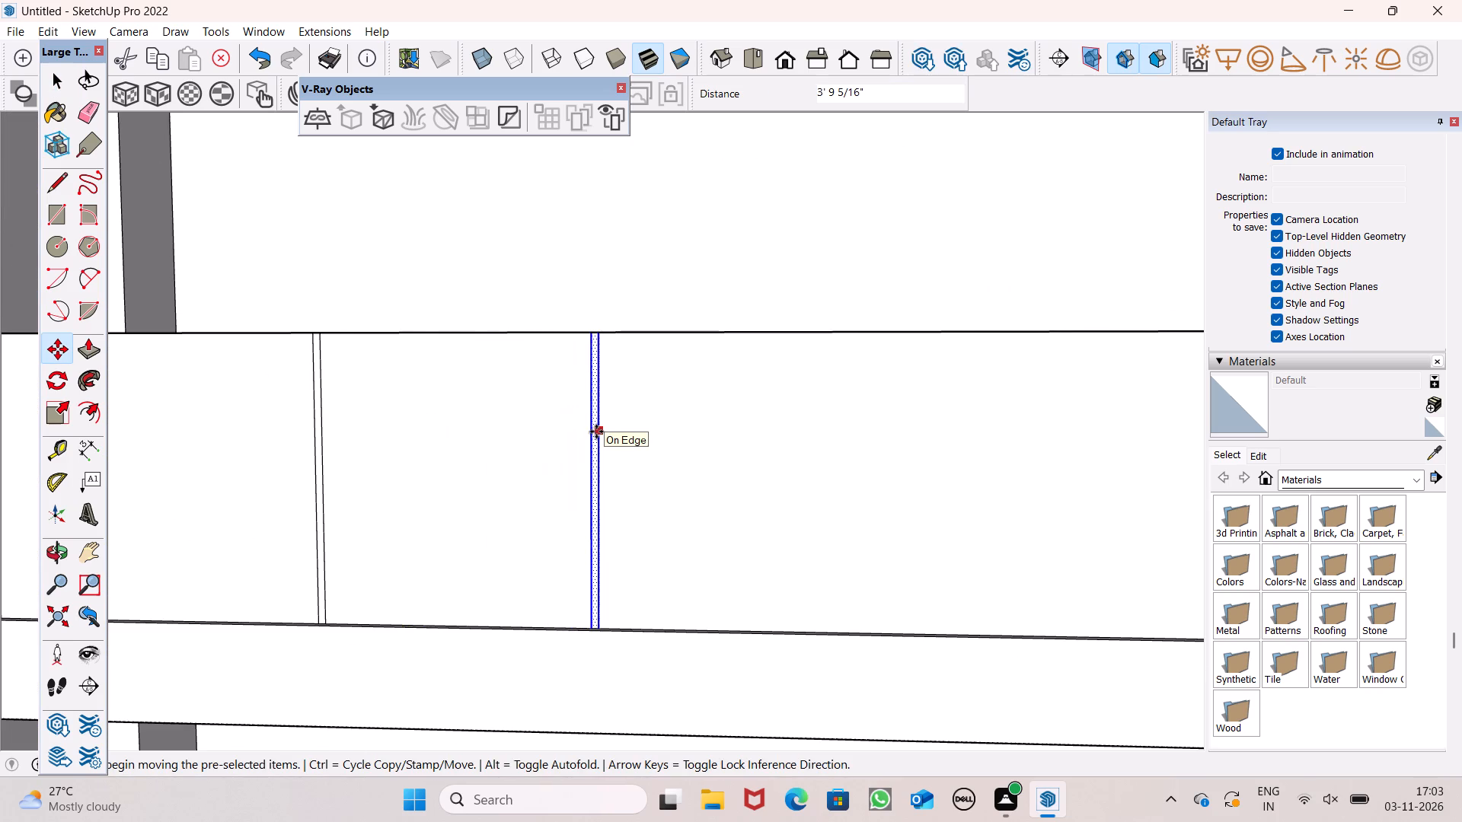
{"action": "type", "text": "*4"}
{"action": "key", "text": "Return"}
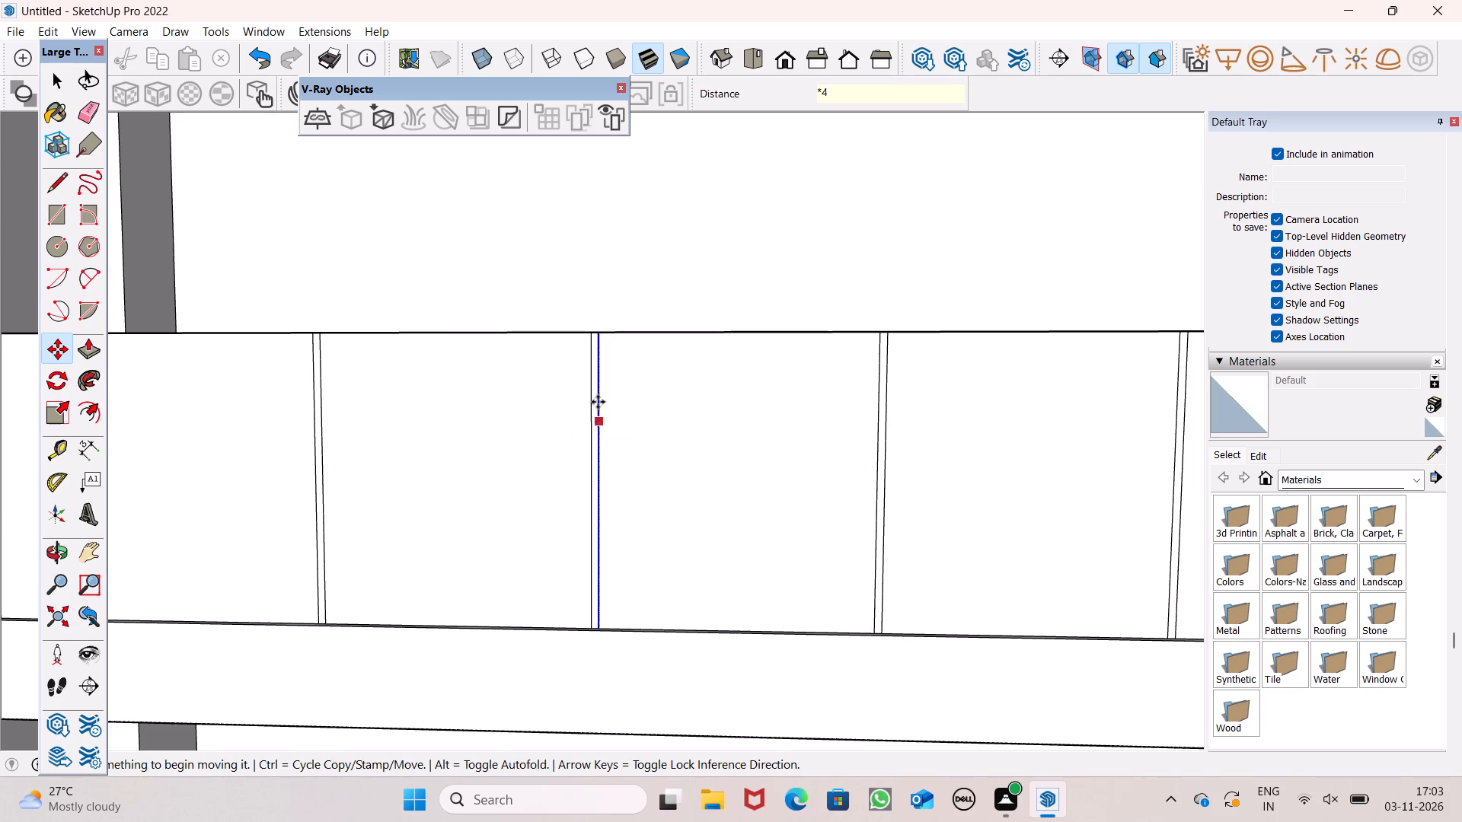
{"action": "scroll", "coordinate": [544, 370], "scroll_direction": "down", "scroll_amount": 9}
{"action": "scroll", "coordinate": [472, 307], "scroll_direction": "down", "scroll_amount": 4}
{"action": "key", "text": "space"}
Draw a vertical rectangle about 1 1/8" wide and 4' tall on the upper side parapet's outer face, a panel's width from the corner.
{"action": "middle_click_drag", "start_coordinate": [1077, 440], "coordinate": [1014, 494]}
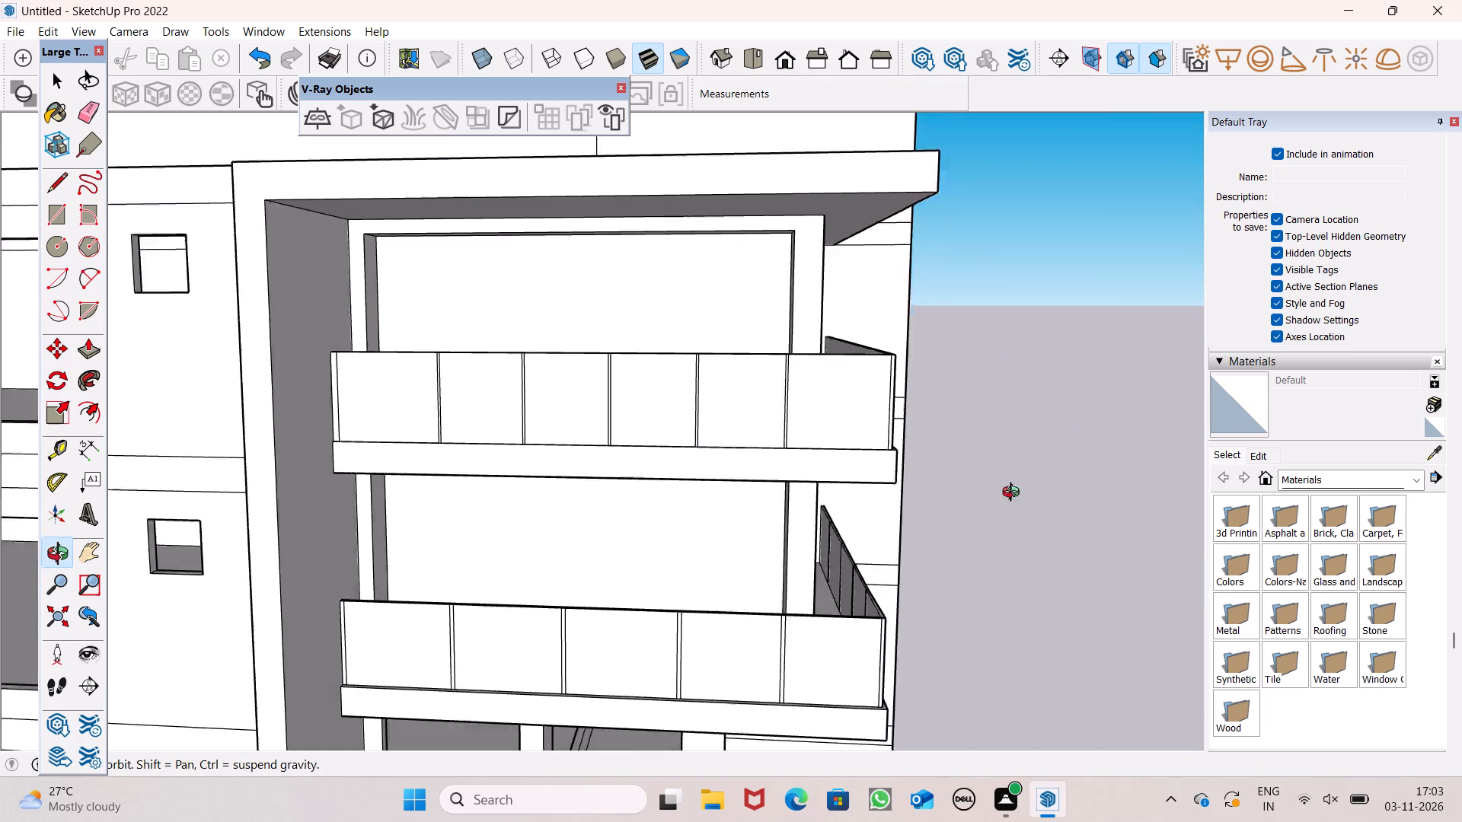
{"action": "middle_click_drag", "start_coordinate": [1014, 494], "coordinate": [444, 550]}
{"action": "middle_click", "coordinate": [444, 543]}
{"action": "scroll", "coordinate": [194, 439], "scroll_direction": "up", "scroll_amount": 2}
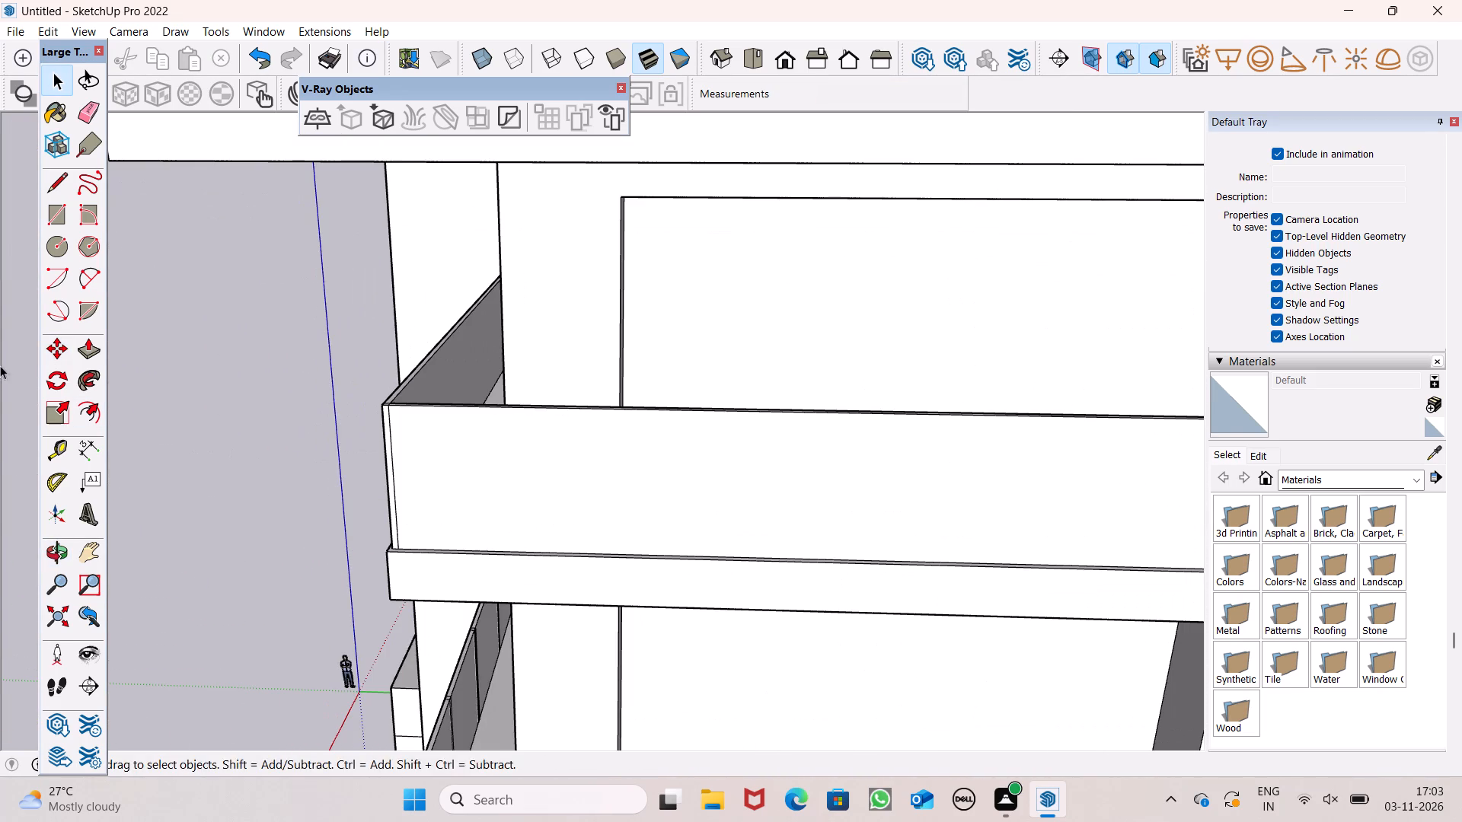
{"action": "left_click", "coordinate": [54, 220]}
{"action": "scroll", "coordinate": [359, 363], "scroll_direction": "down", "scroll_amount": 1}
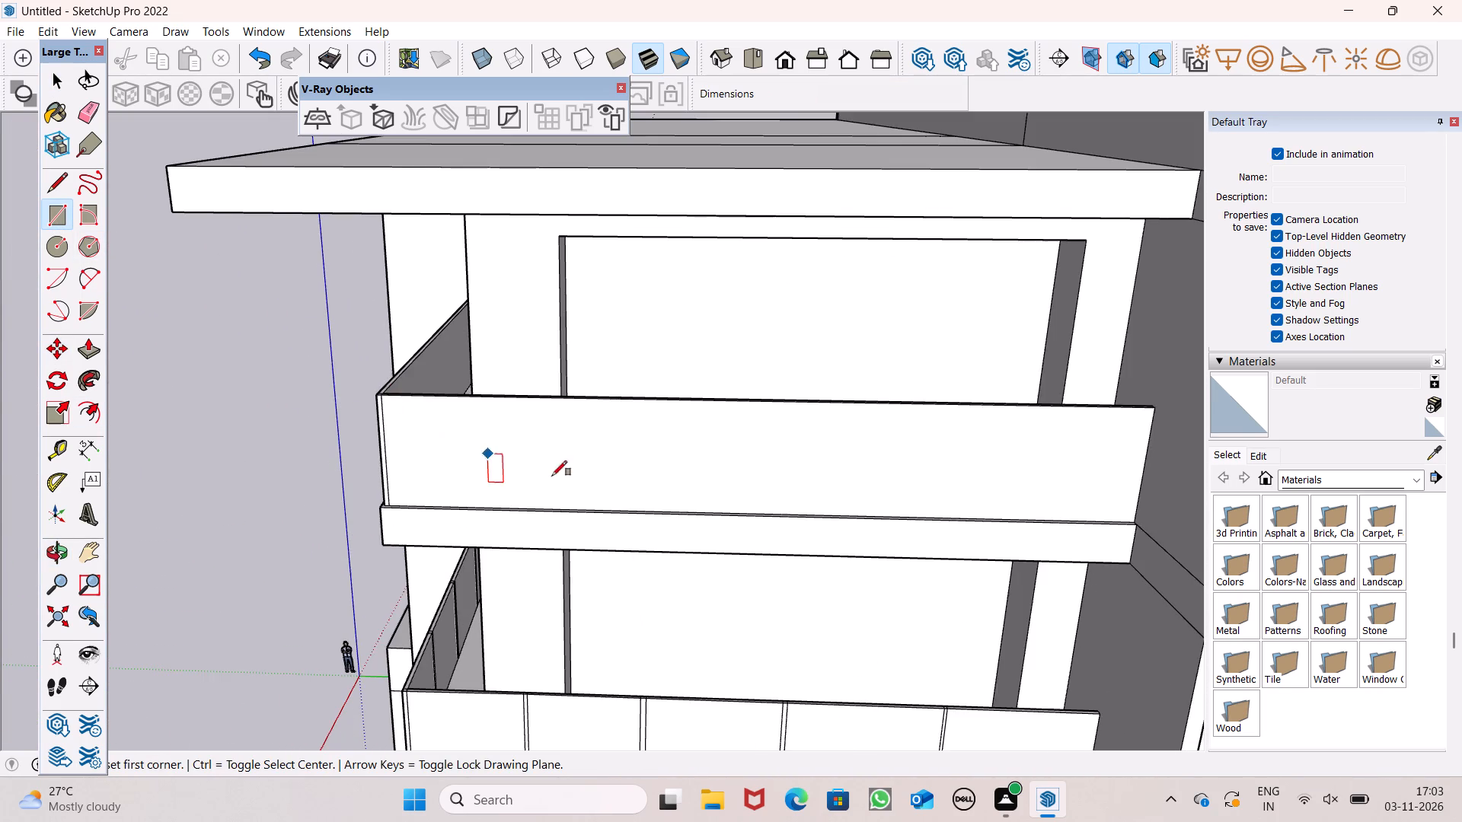
{"action": "scroll", "coordinate": [605, 454], "scroll_direction": "up", "scroll_amount": 5}
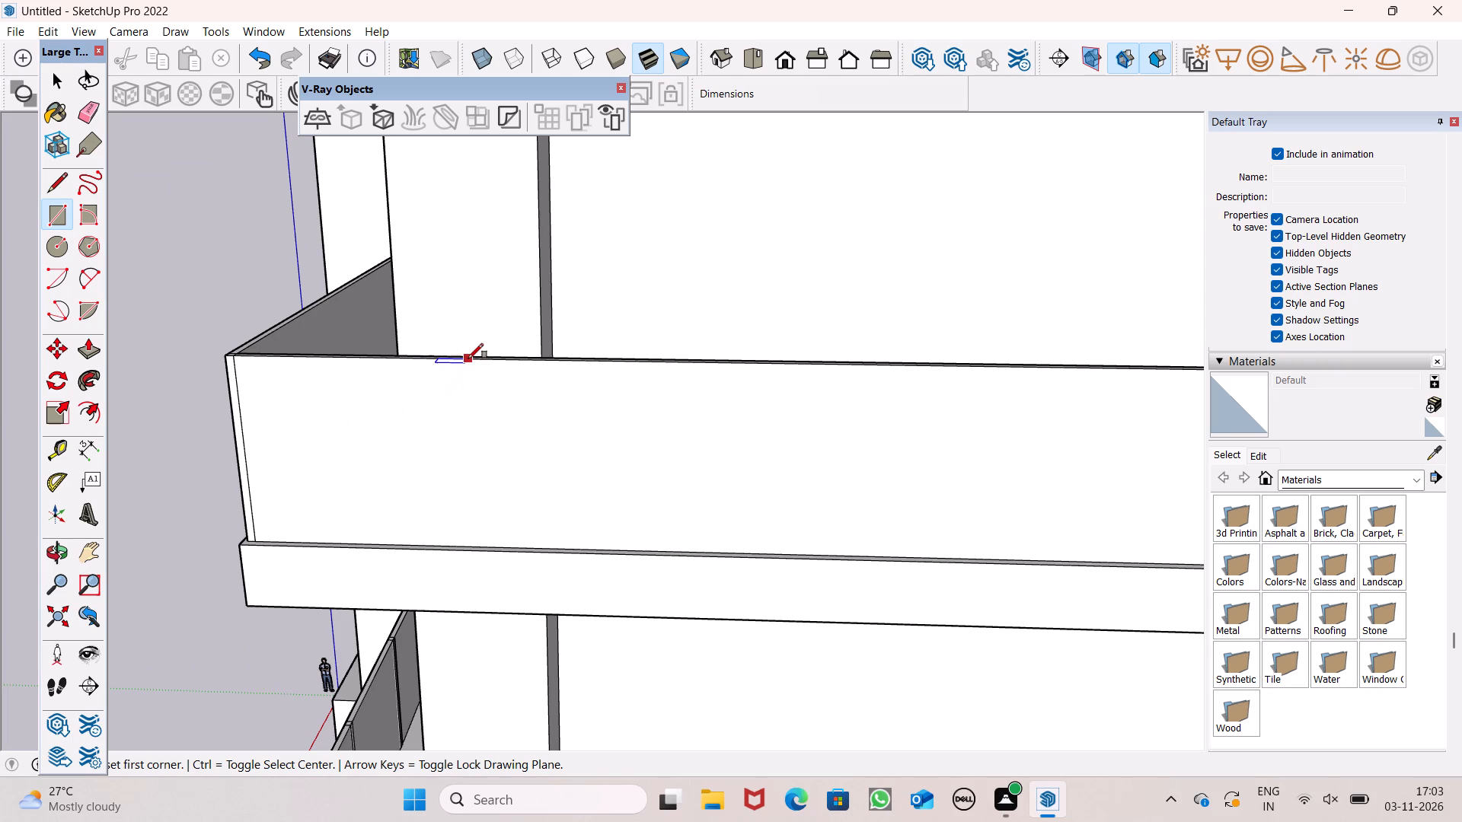
{"action": "left_click", "coordinate": [468, 358]}
{"action": "middle_click_drag", "start_coordinate": [483, 492], "coordinate": [482, 562]}
{"action": "scroll", "coordinate": [480, 556], "scroll_direction": "up", "scroll_amount": 1}
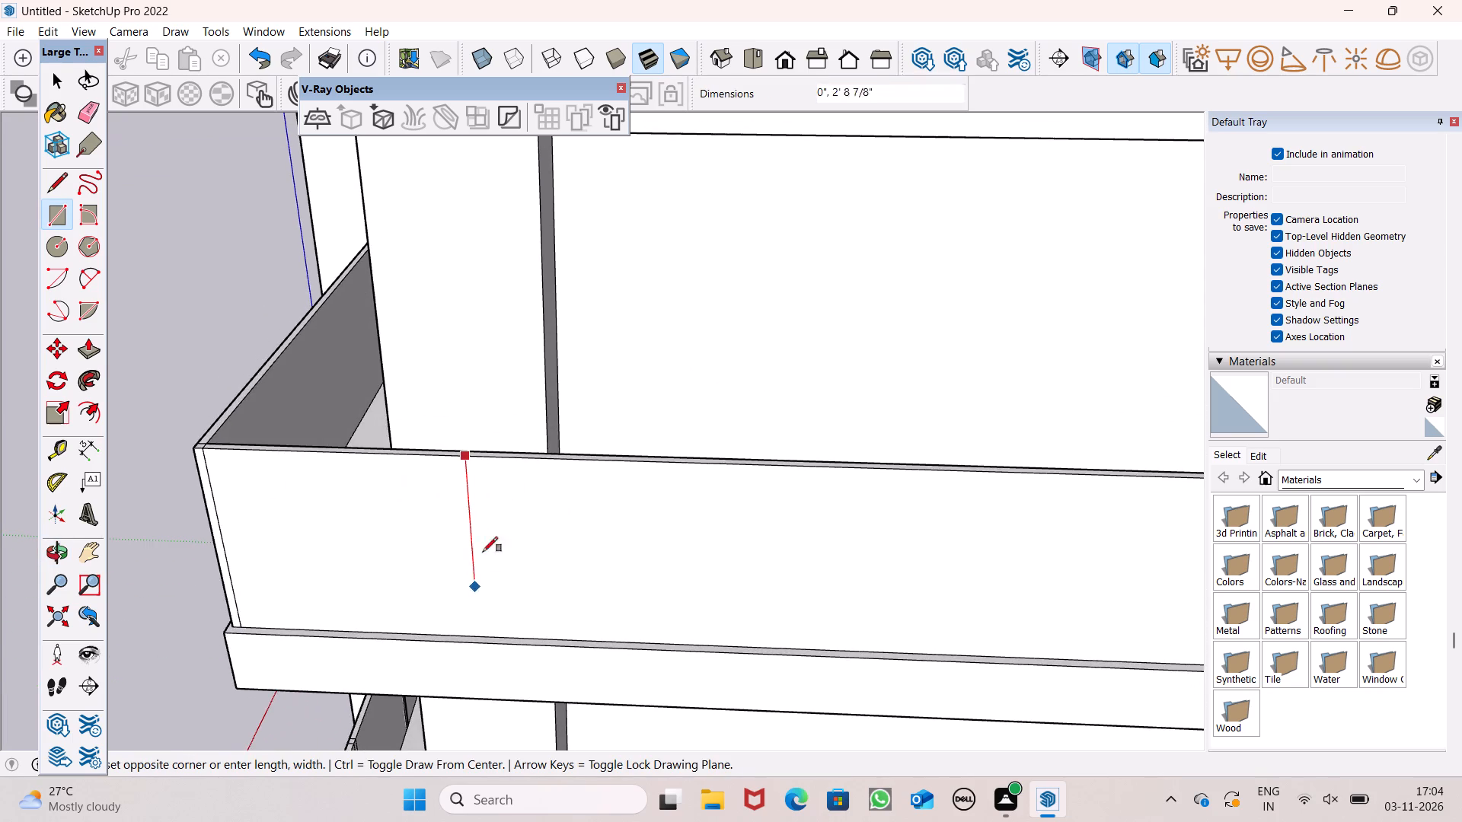
{"action": "scroll", "coordinate": [503, 493], "scroll_direction": "down", "scroll_amount": 5}
{"action": "scroll", "coordinate": [507, 560], "scroll_direction": "up", "scroll_amount": 15}
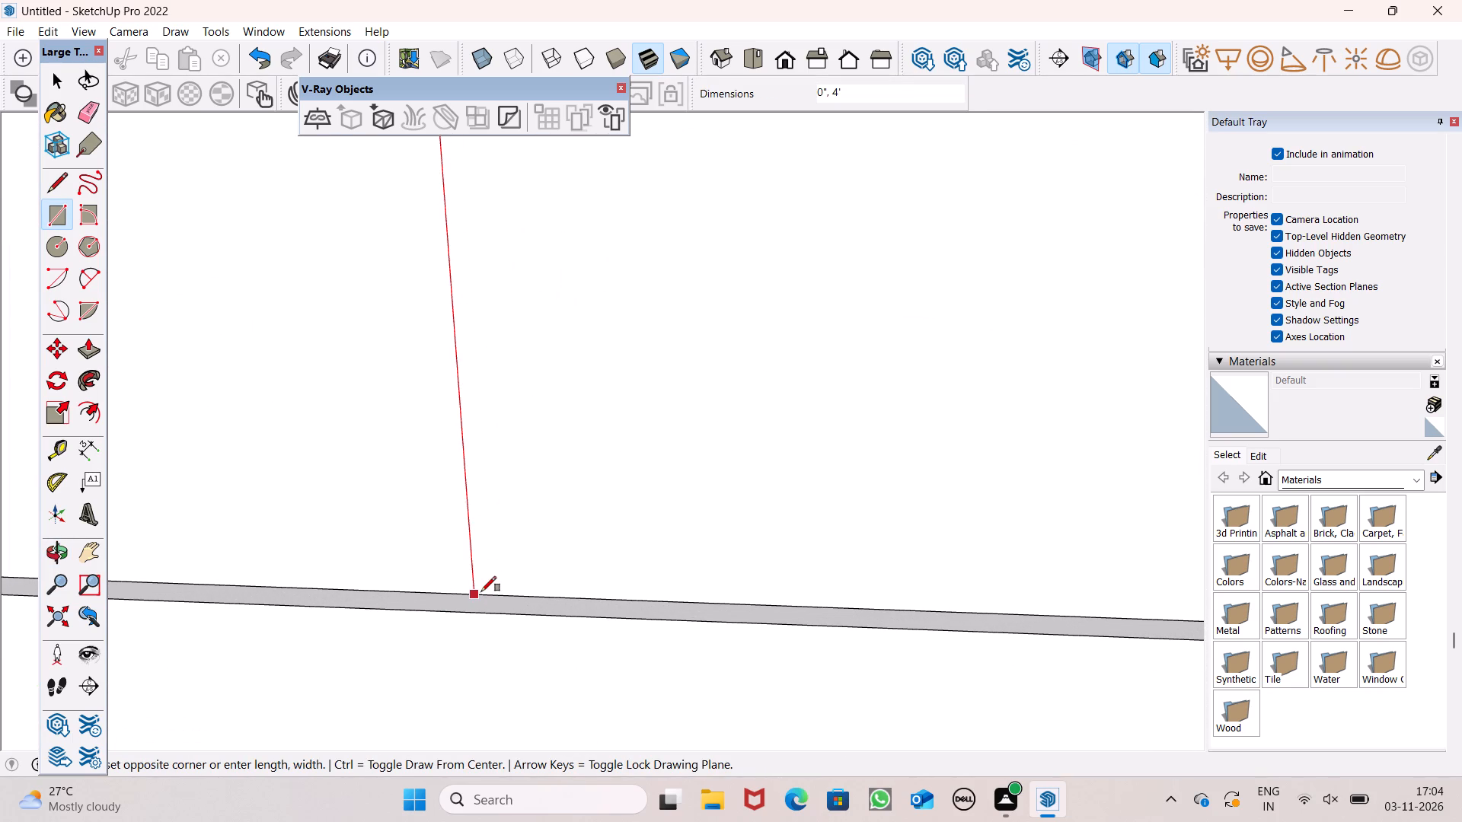
{"action": "left_click", "coordinate": [489, 591]}
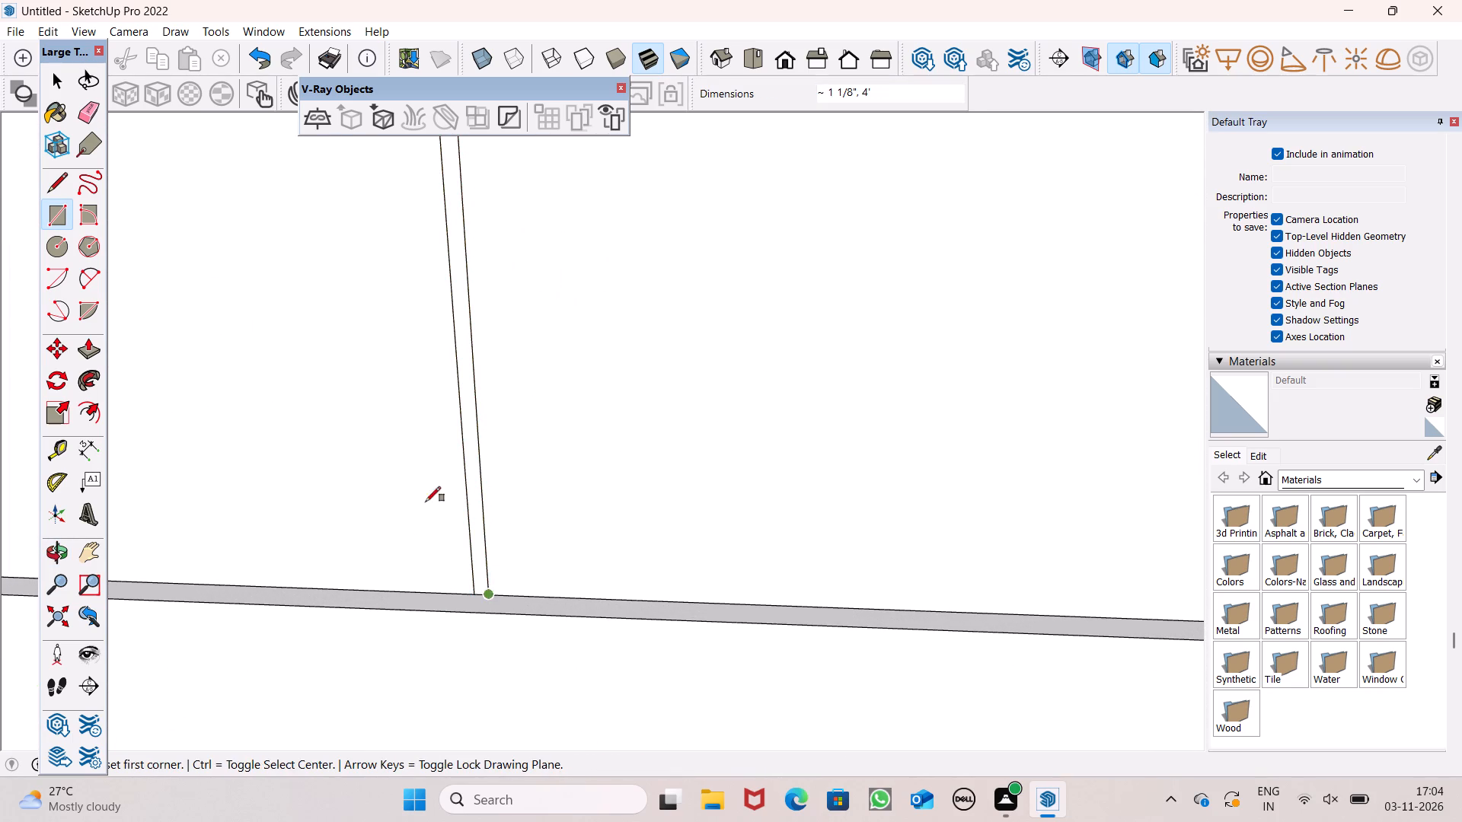
{"action": "scroll", "coordinate": [364, 429], "scroll_direction": "down", "scroll_amount": 9}
{"action": "key", "text": "space"}
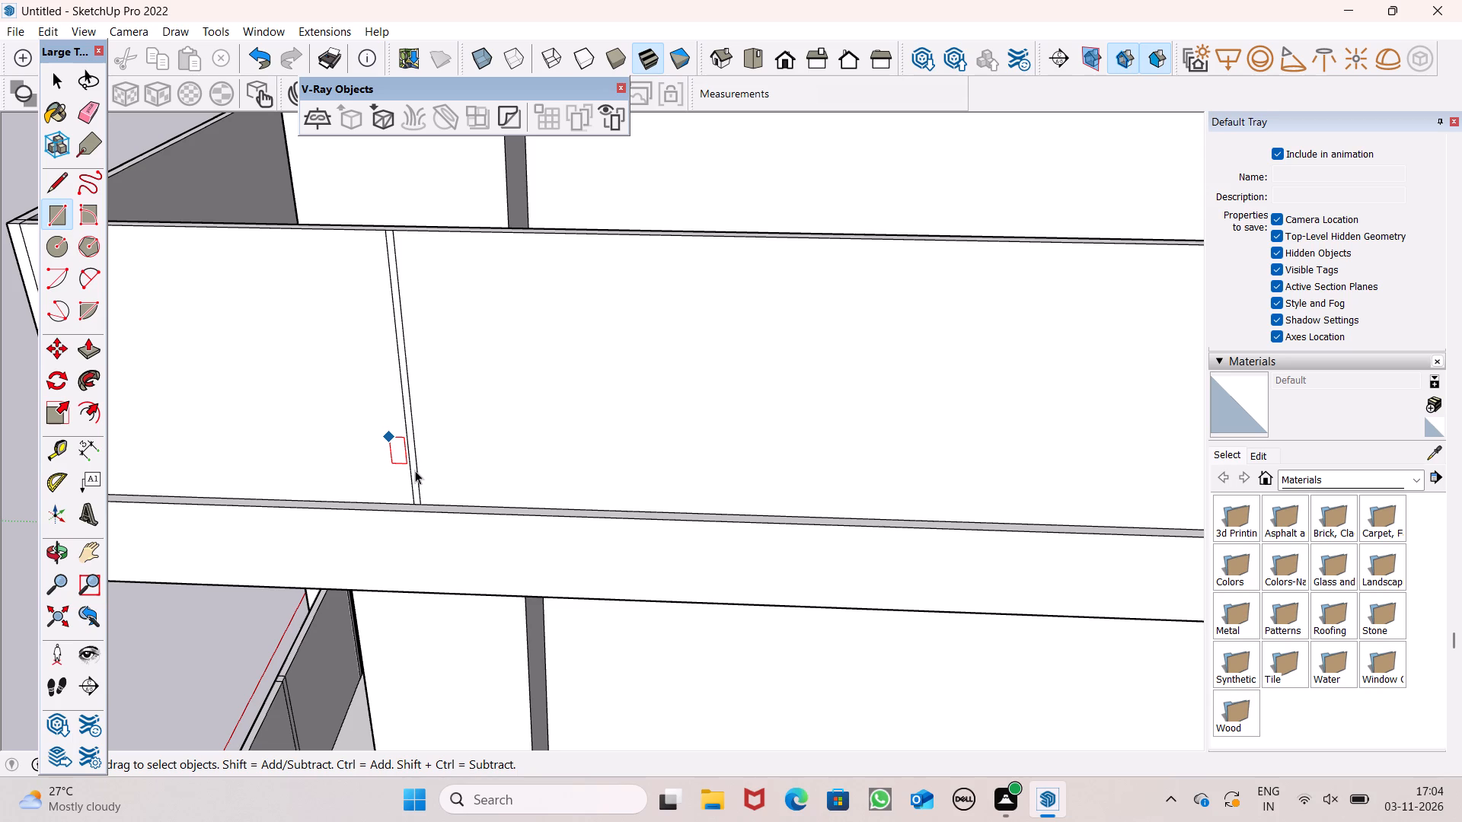
Copy the narrow strip along the upper side parapet at about 4' 5 1/4" spacing, making six copies.
{"action": "double_click", "coordinate": [415, 470]}
{"action": "scroll", "coordinate": [419, 435], "scroll_direction": "down", "scroll_amount": 7}
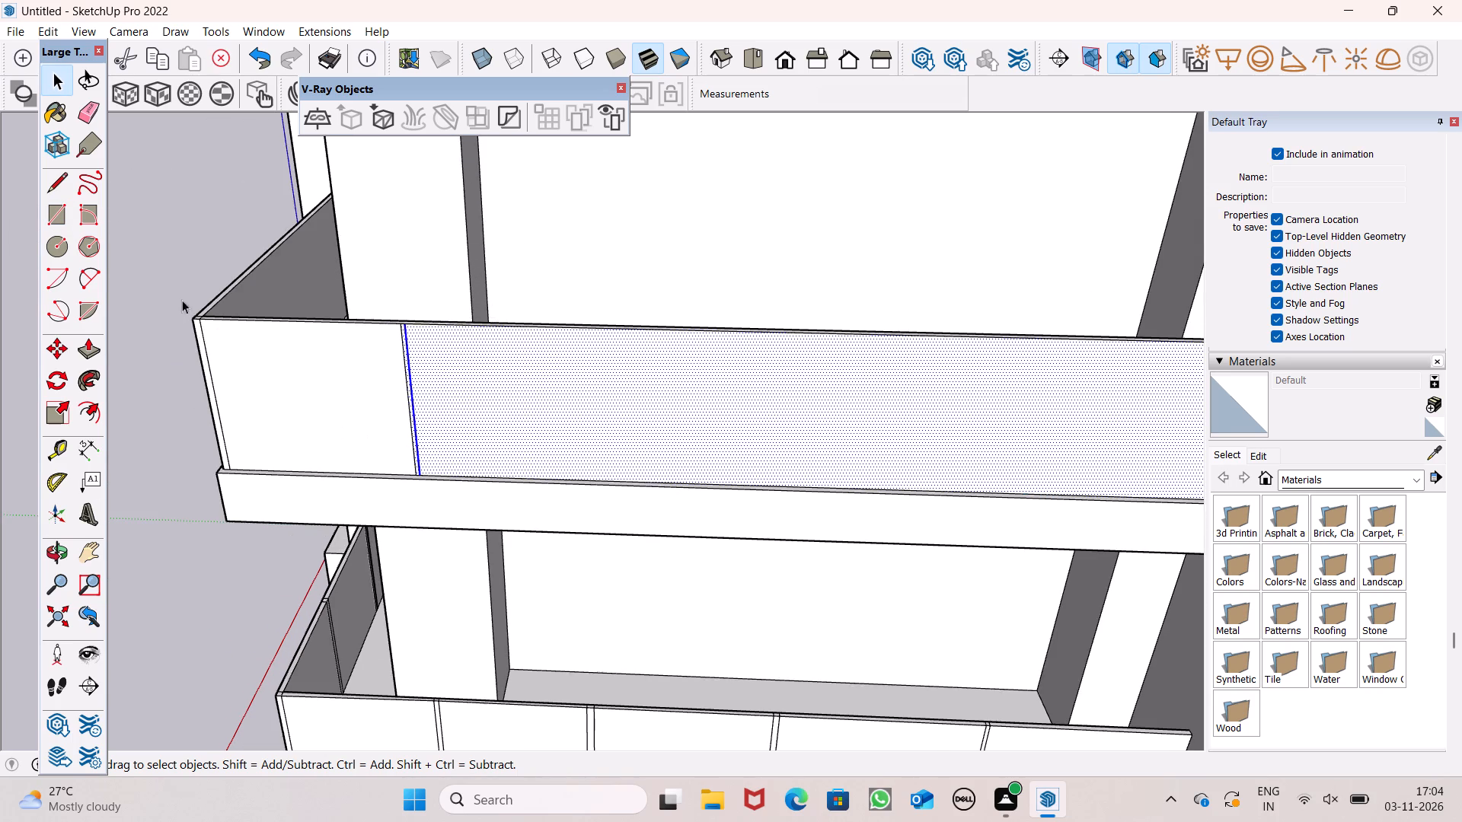
{"action": "left_click", "coordinate": [176, 292]}
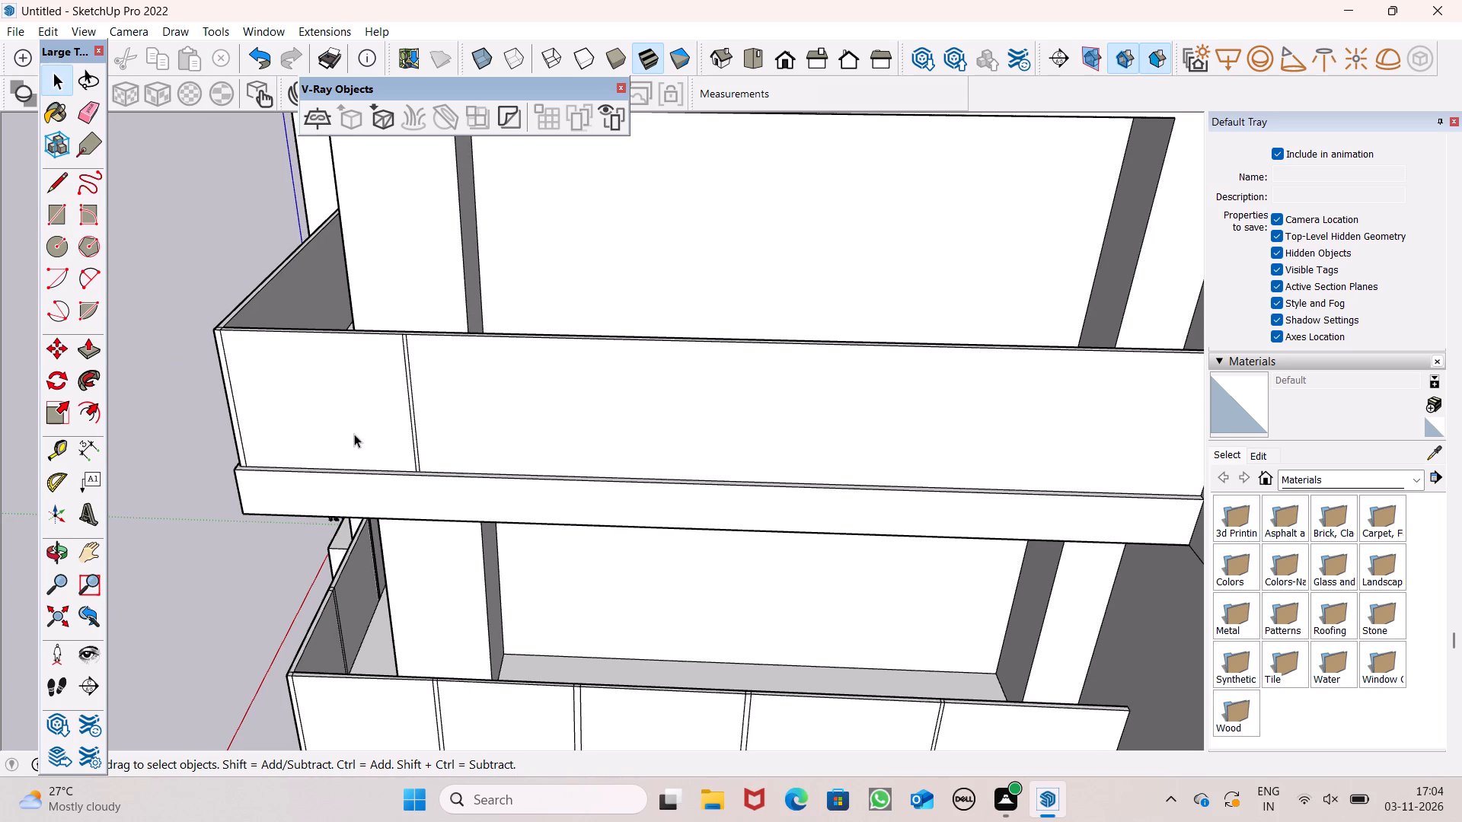
{"action": "middle_click_drag", "start_coordinate": [356, 437], "coordinate": [340, 356]}
{"action": "scroll", "coordinate": [409, 323], "scroll_direction": "up", "scroll_amount": 1}
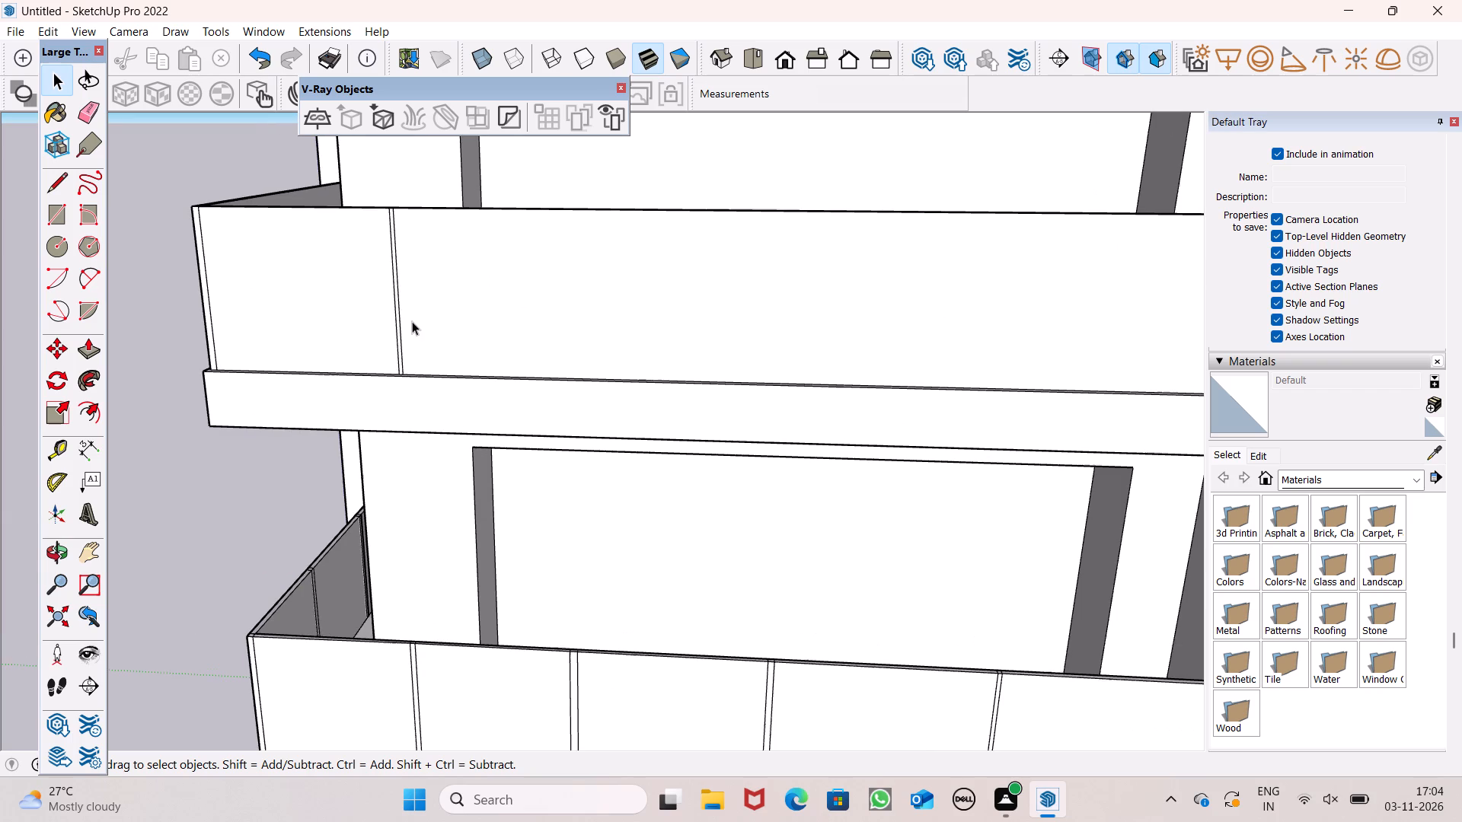
{"action": "scroll", "coordinate": [434, 314], "scroll_direction": "up", "scroll_amount": 5}
{"action": "scroll", "coordinate": [445, 312], "scroll_direction": "down", "scroll_amount": 5}
{"action": "scroll", "coordinate": [401, 233], "scroll_direction": "up", "scroll_amount": 2}
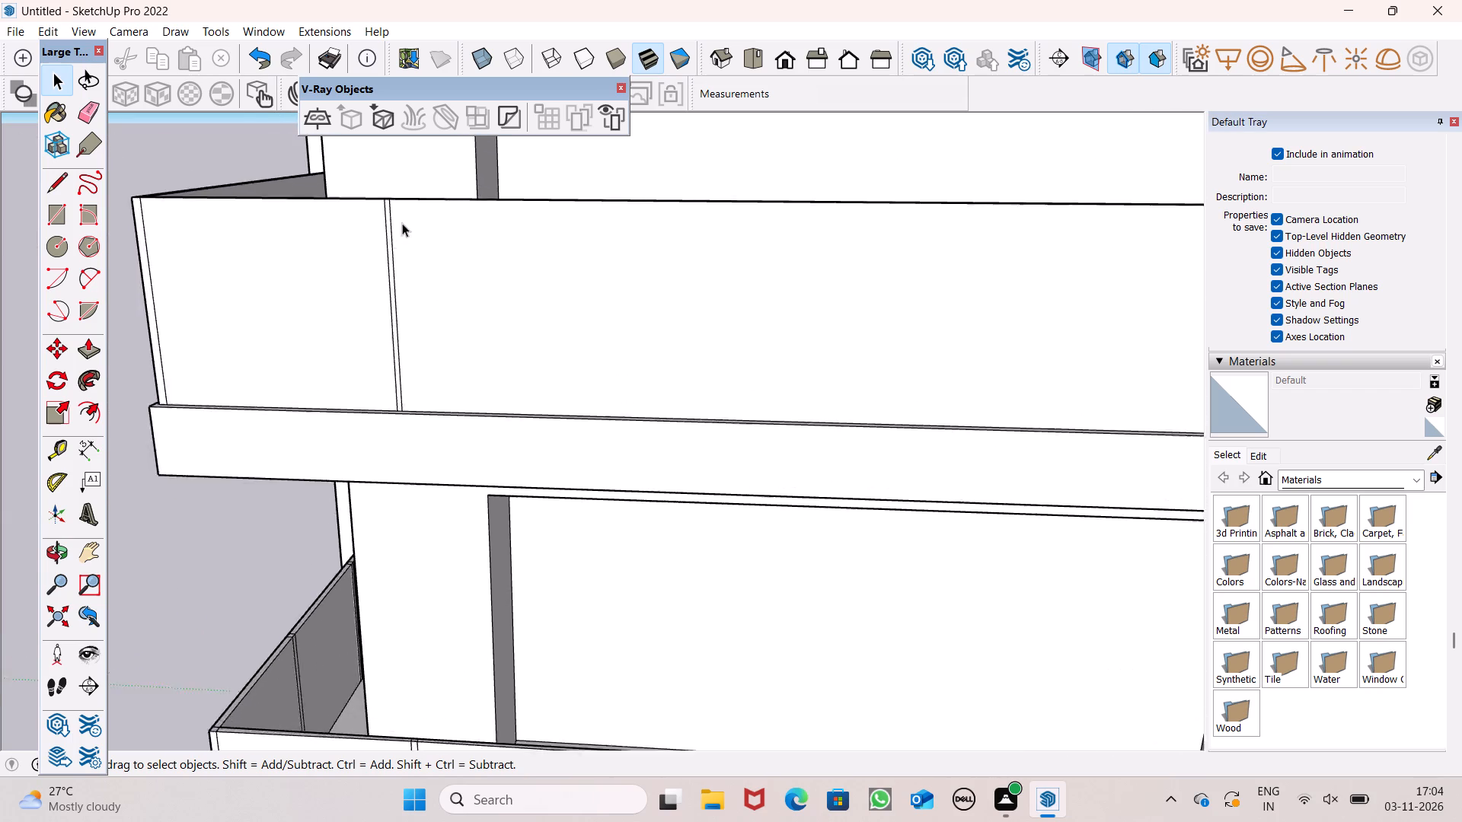
{"action": "scroll", "coordinate": [402, 223], "scroll_direction": "up", "scroll_amount": 5}
{"action": "scroll", "coordinate": [416, 268], "scroll_direction": "down", "scroll_amount": 5}
{"action": "middle_click_drag", "start_coordinate": [436, 298], "coordinate": [444, 358]}
{"action": "scroll", "coordinate": [368, 280], "scroll_direction": "up", "scroll_amount": 8}
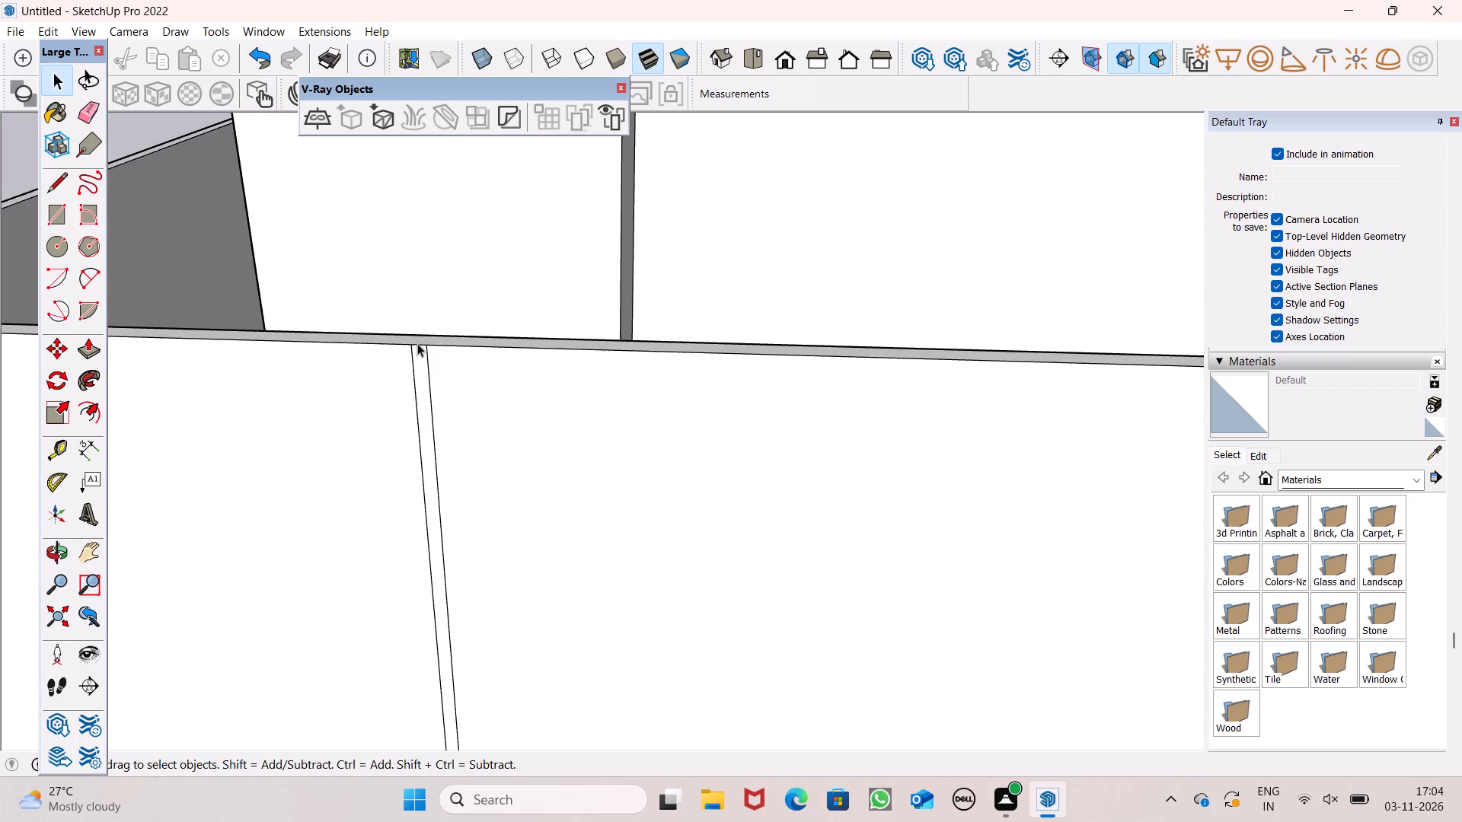
{"action": "scroll", "coordinate": [426, 359], "scroll_direction": "up", "scroll_amount": 3}
{"action": "double_click", "coordinate": [417, 358]}
{"action": "scroll", "coordinate": [289, 325], "scroll_direction": "down", "scroll_amount": 14}
{"action": "key", "text": "m"}
{"action": "key", "text": "Return"}
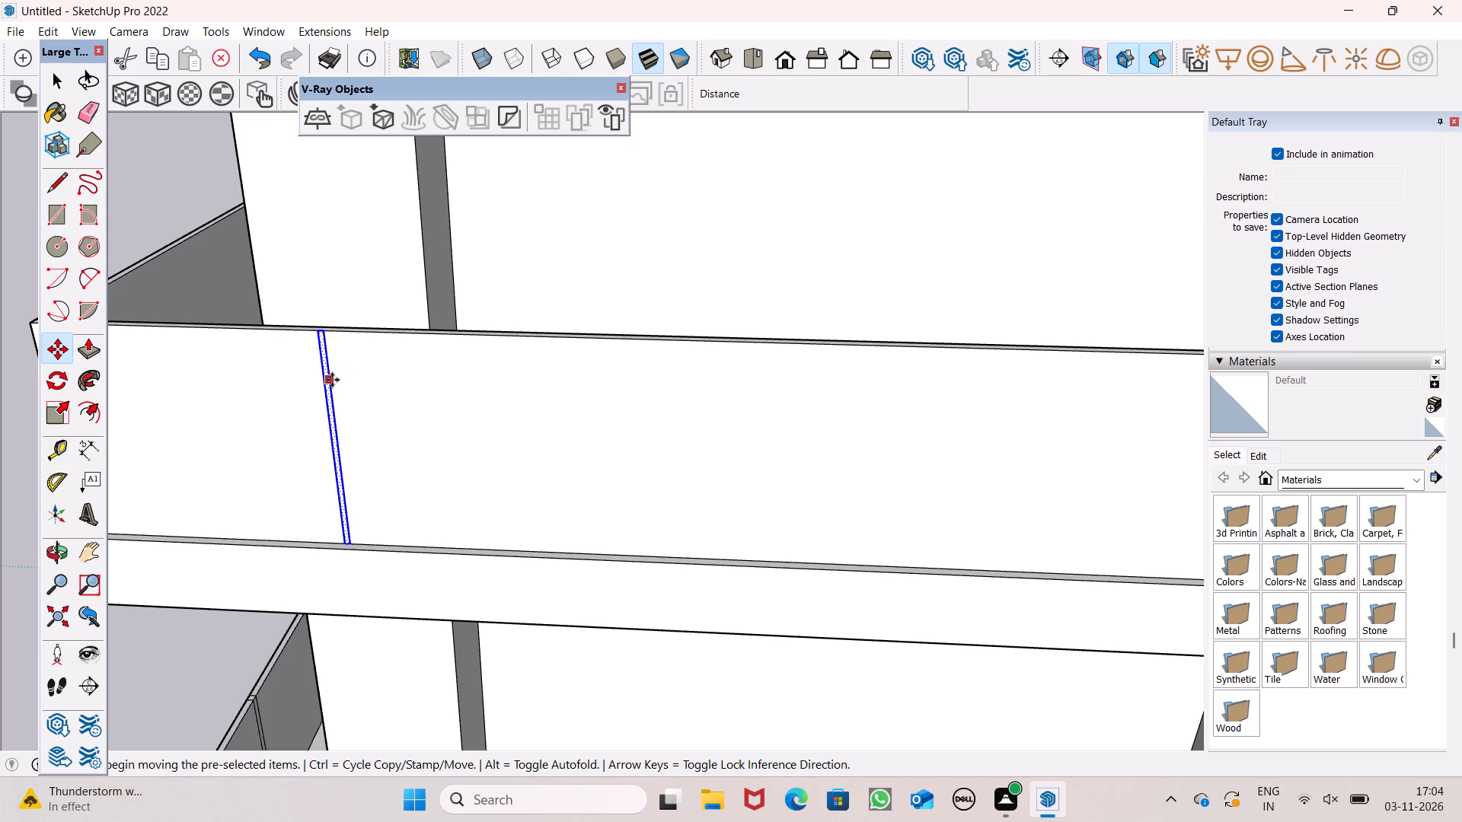
{"action": "left_click_drag", "start_coordinate": [330, 380], "coordinate": [589, 373]}
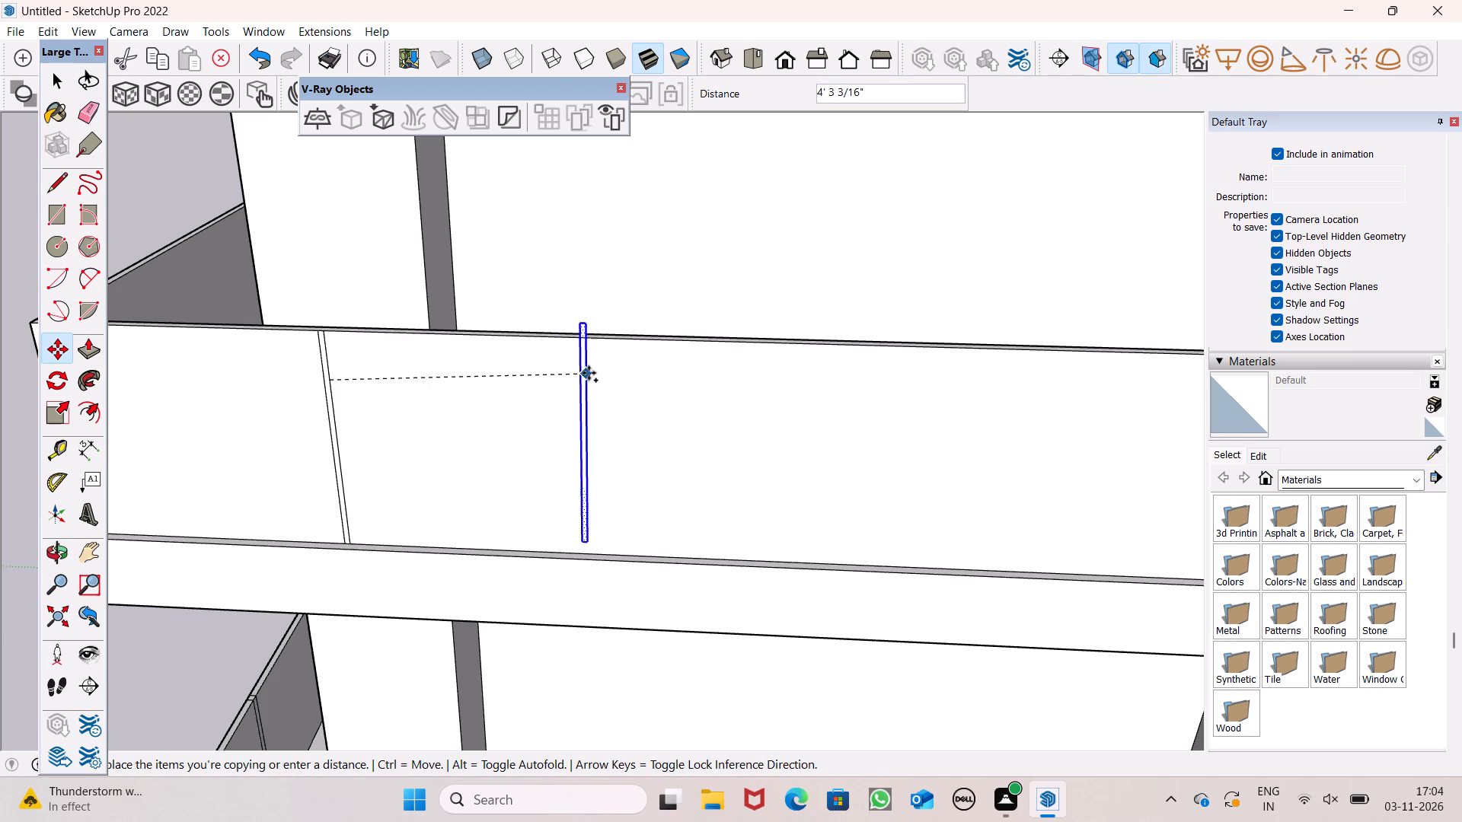
{"action": "left_click_drag", "start_coordinate": [589, 373], "coordinate": [599, 383]}
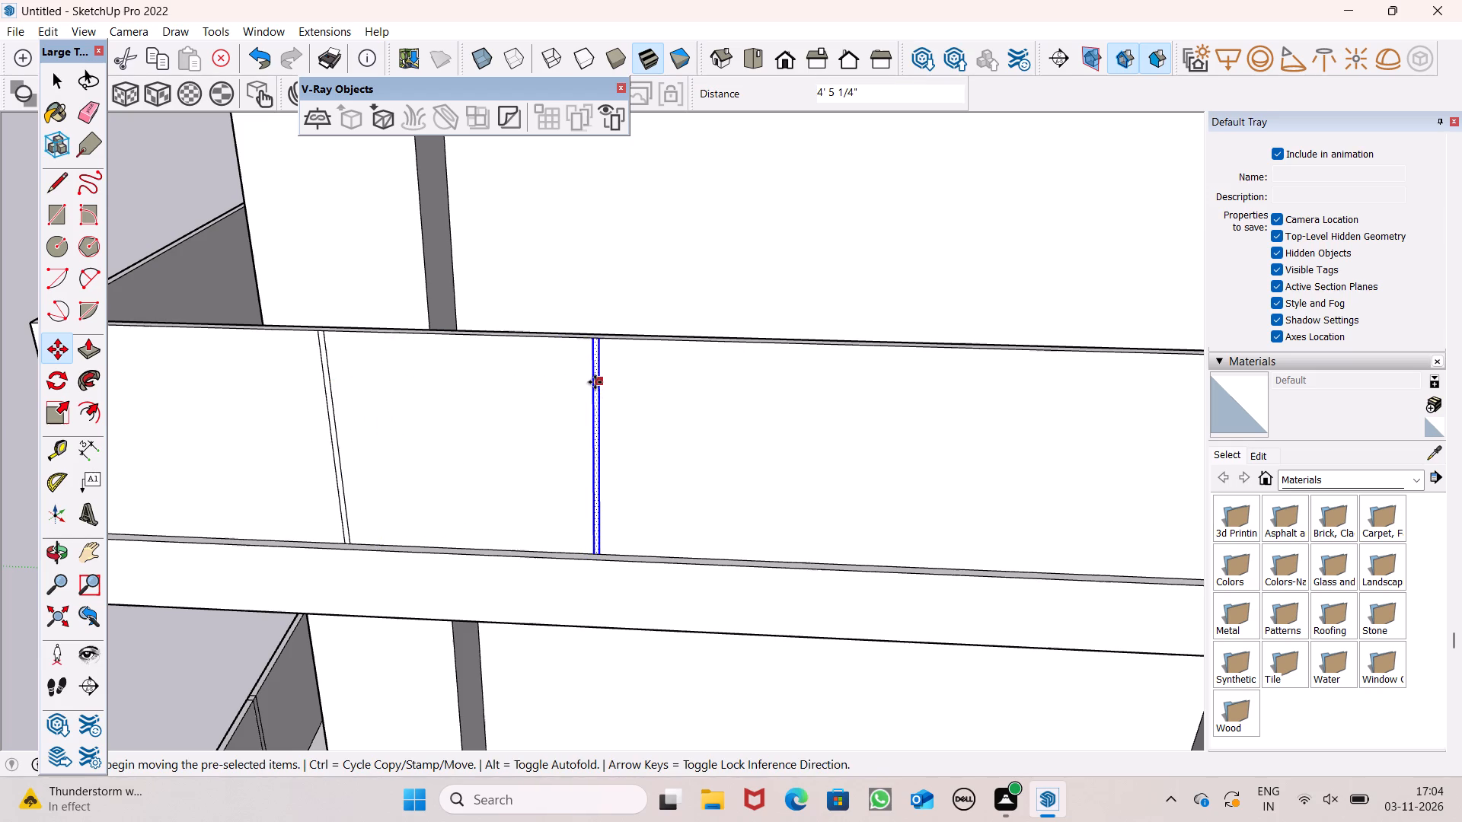
{"action": "key", "text": "shift+asterisk"}
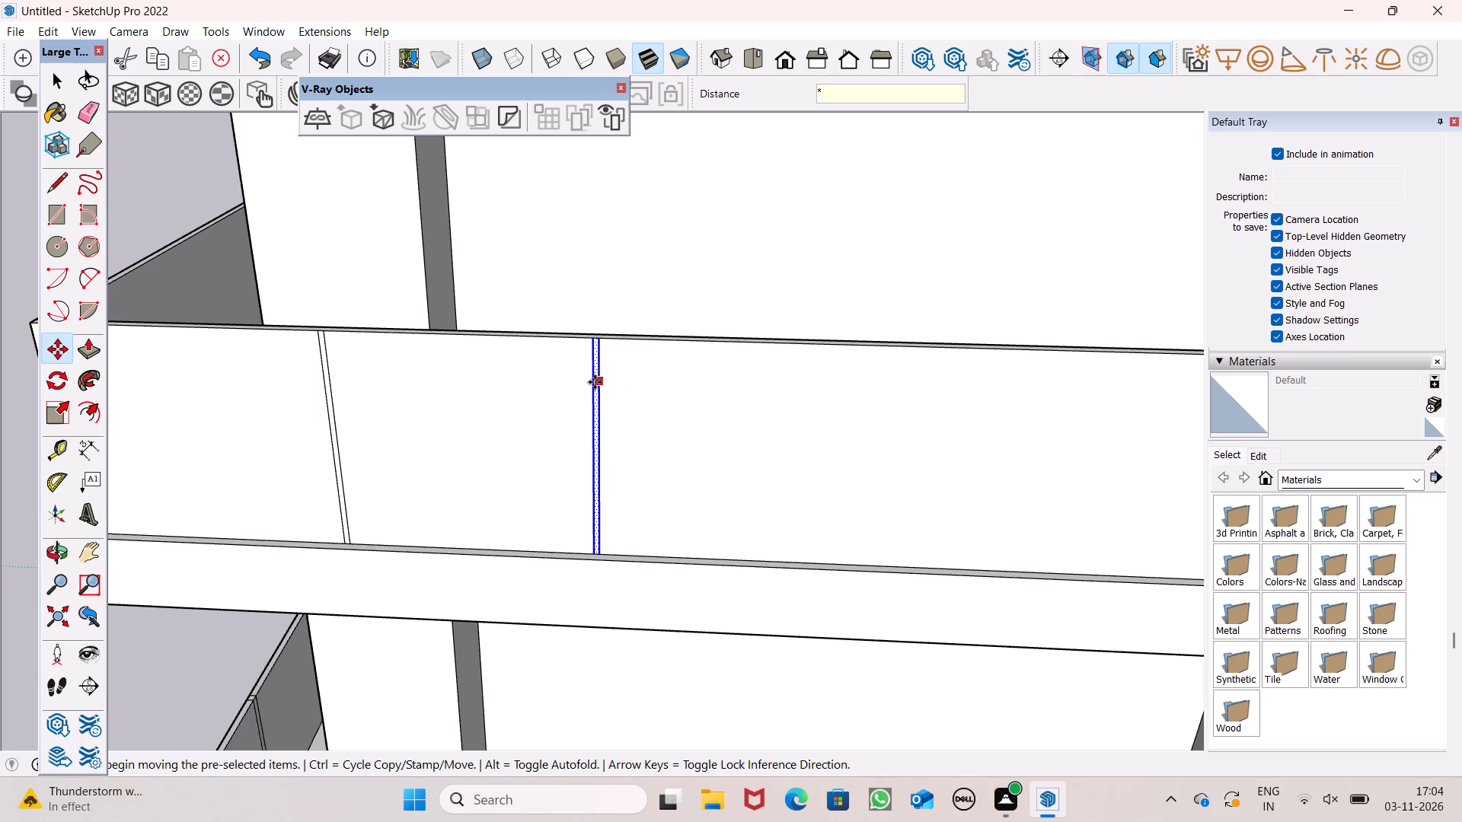
{"action": "key", "text": "6"}
{"action": "key", "text": "Return"}
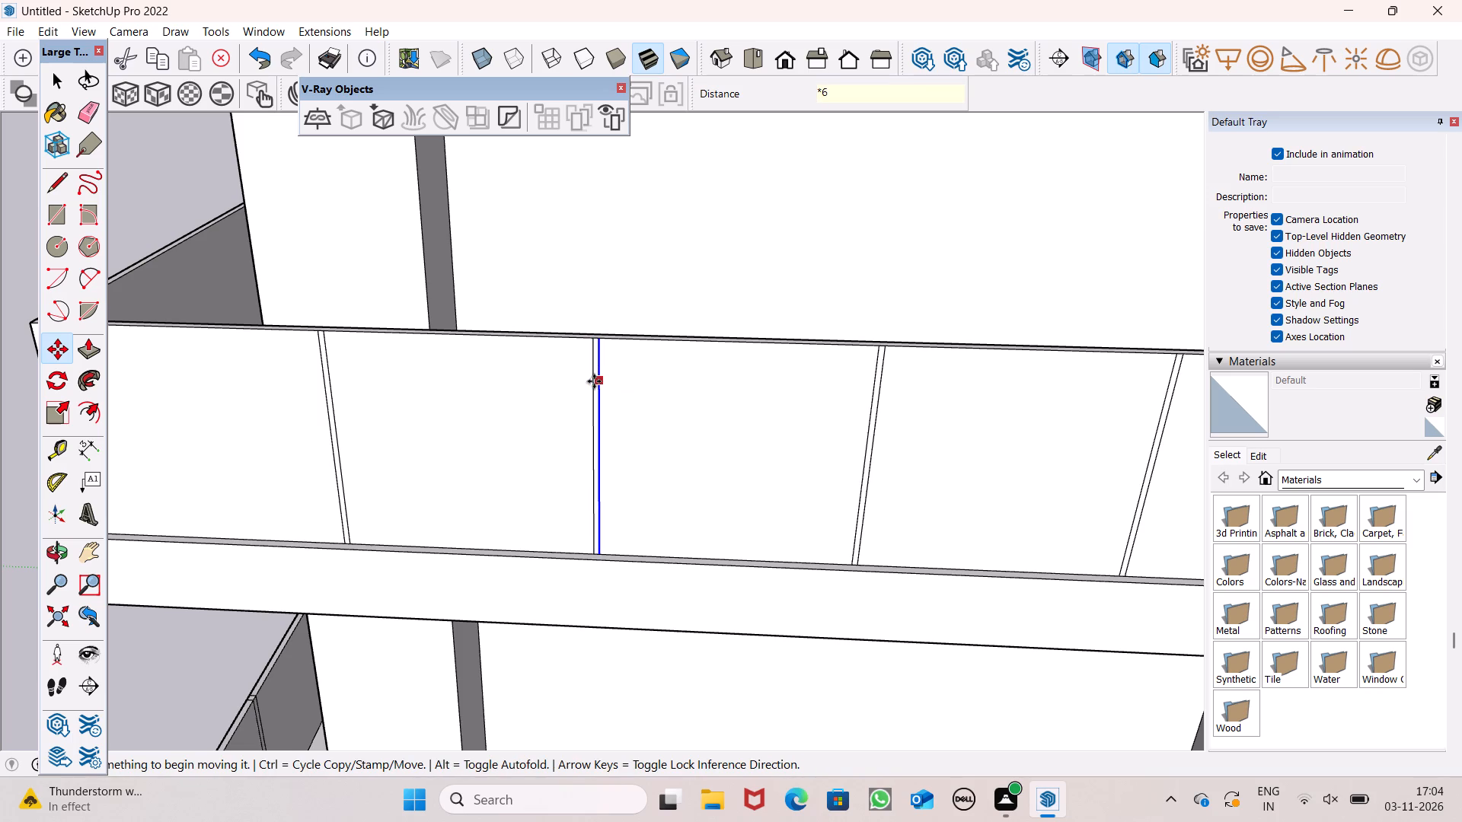
{"action": "key", "text": "space"}
Erase the surplus strip copy nearest the dividing wall, on the room wall beyond the upper side parapet.
{"action": "scroll", "coordinate": [583, 408], "scroll_direction": "down", "scroll_amount": 13}
{"action": "middle_click_drag", "start_coordinate": [824, 448], "coordinate": [643, 412]}
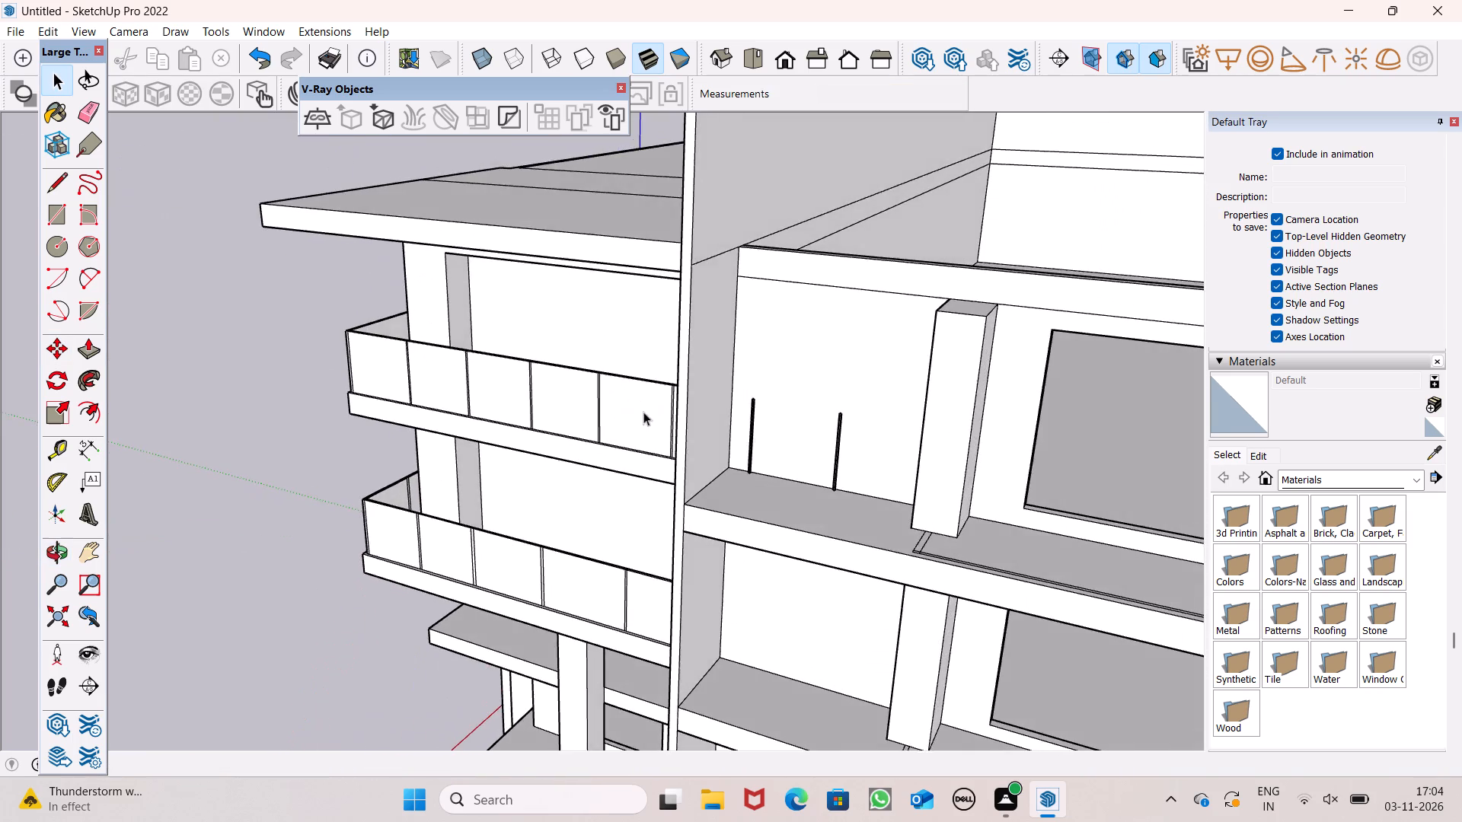
{"action": "scroll", "coordinate": [808, 425], "scroll_direction": "up", "scroll_amount": 8}
{"action": "scroll", "coordinate": [714, 423], "scroll_direction": "up", "scroll_amount": 5}
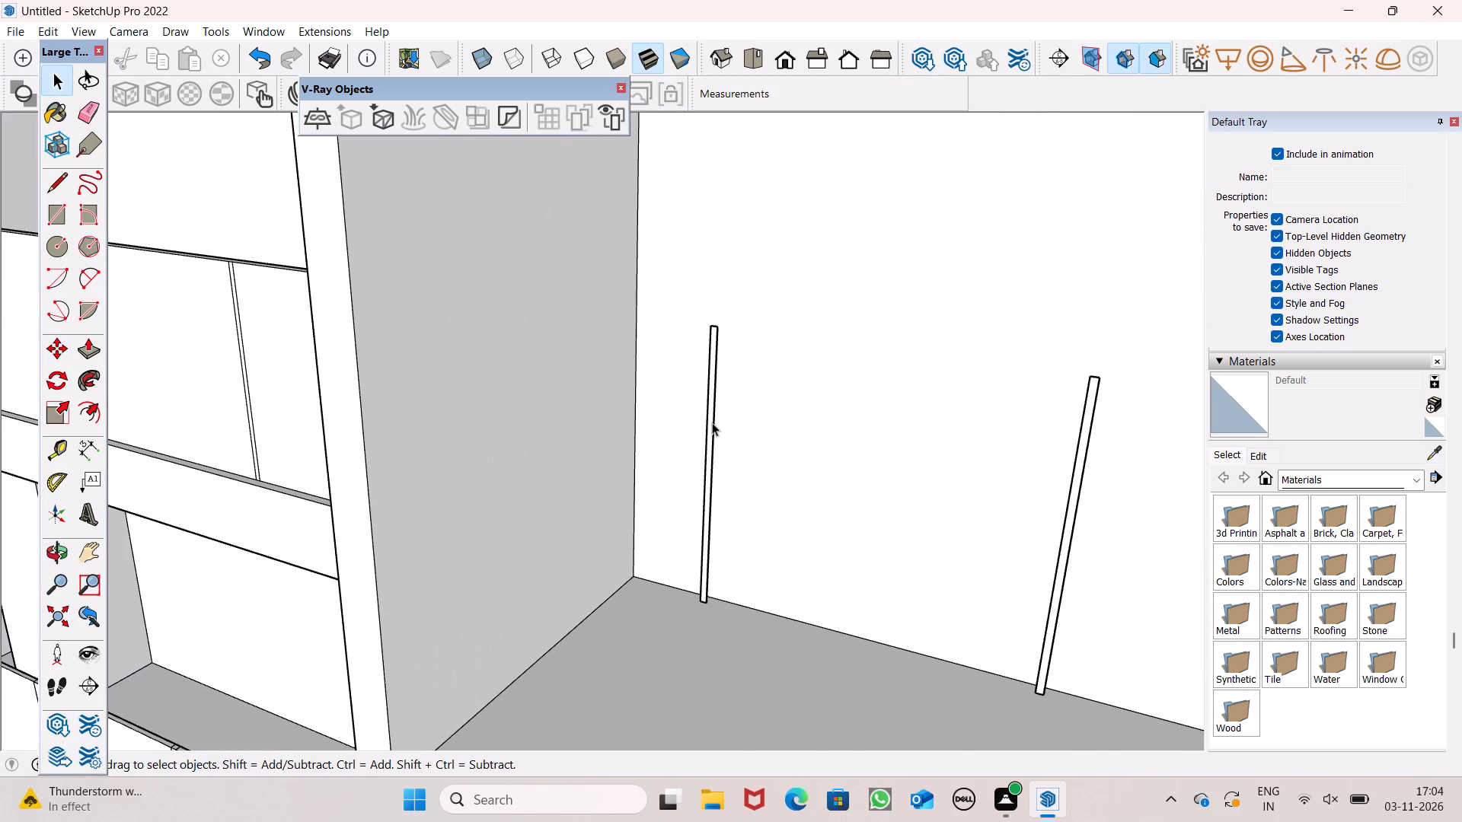
{"action": "left_click", "coordinate": [84, 123]}
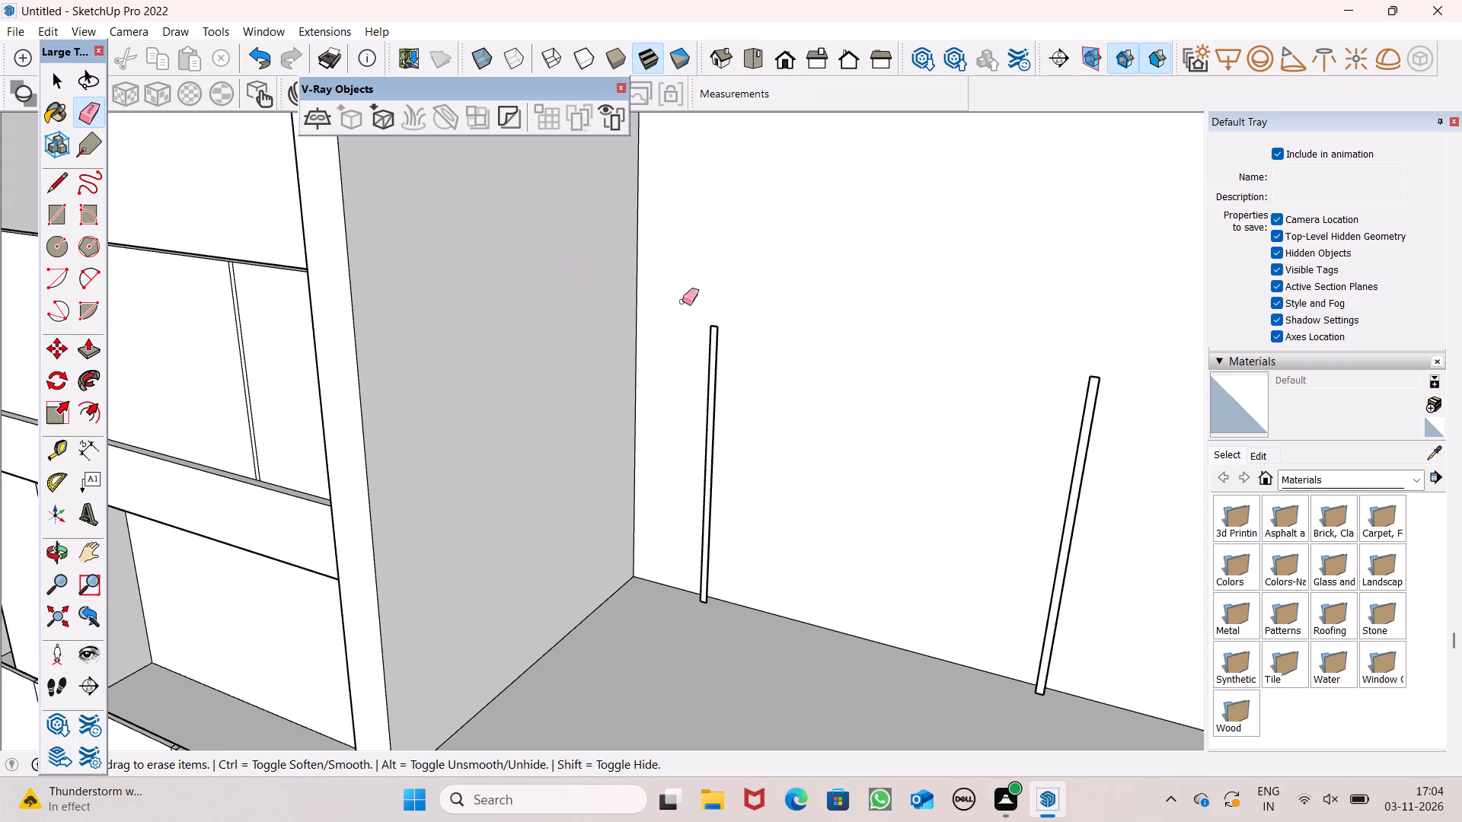
{"action": "left_click_drag", "start_coordinate": [714, 317], "coordinate": [720, 359]}
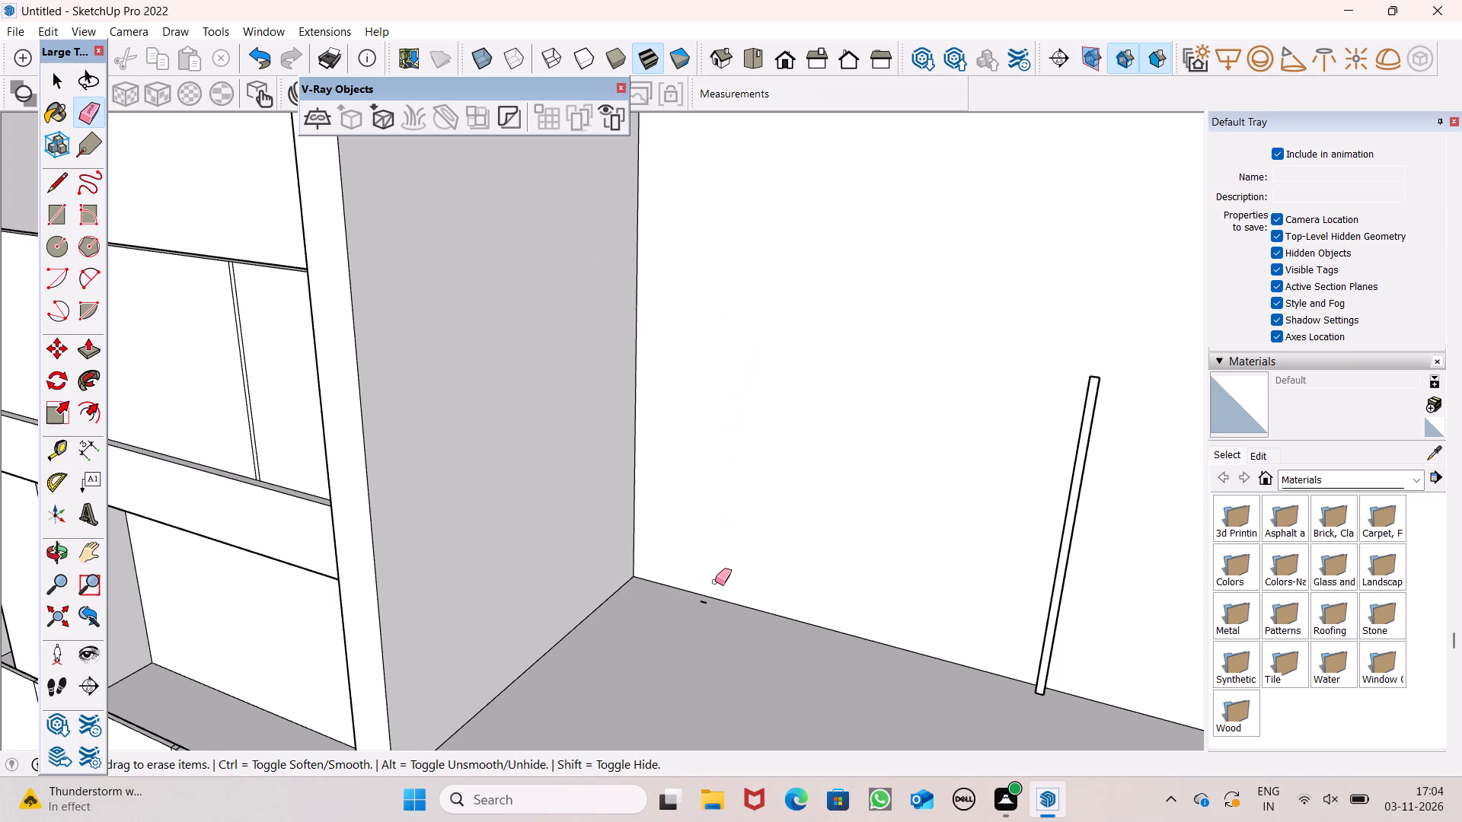
{"action": "scroll", "coordinate": [675, 583], "scroll_direction": "up", "scroll_amount": 5}
{"action": "left_click_drag", "start_coordinate": [742, 604], "coordinate": [724, 605]}
{"action": "scroll", "coordinate": [637, 541], "scroll_direction": "down", "scroll_amount": 7}
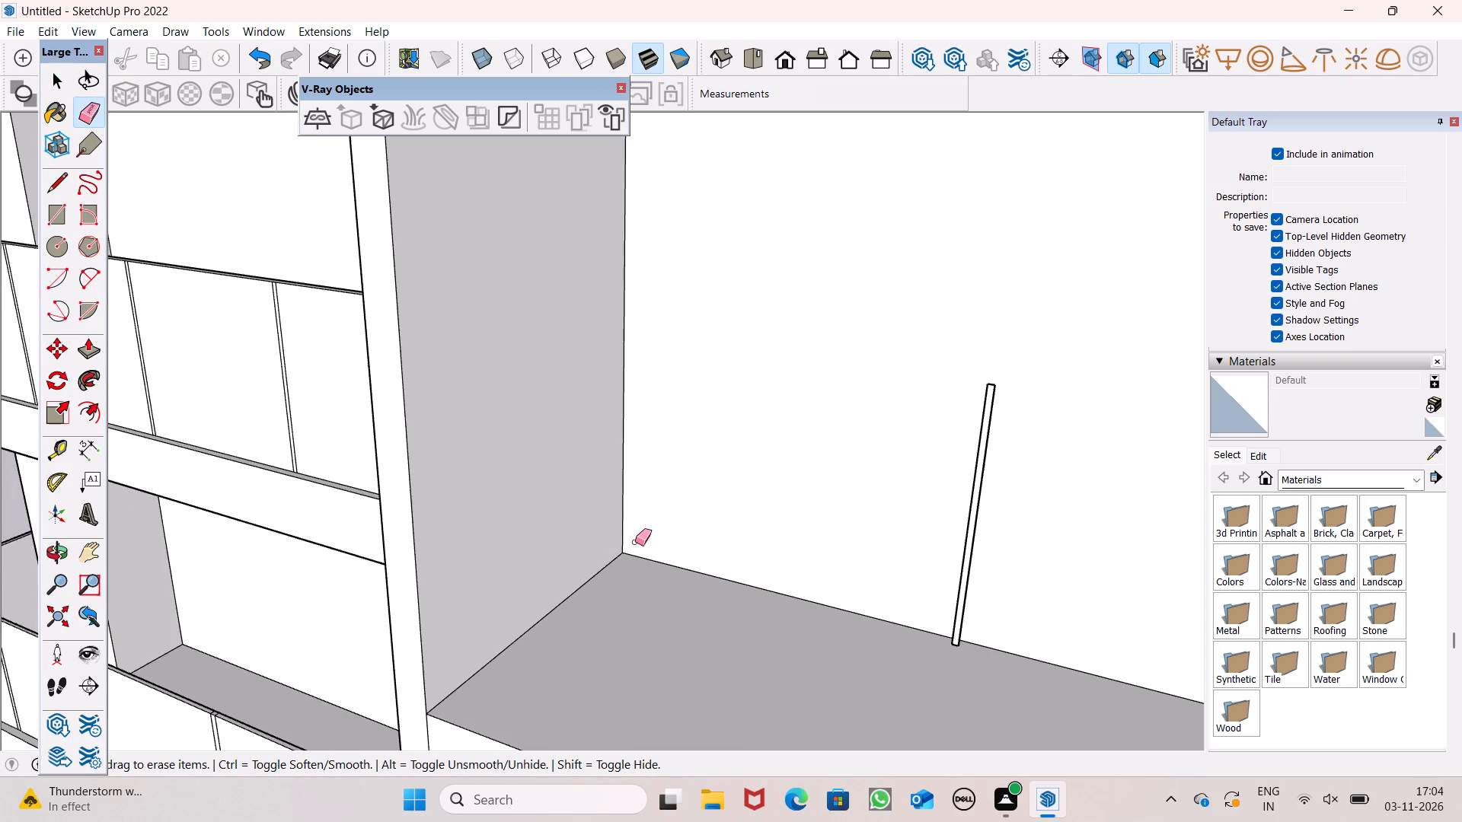
Erase the remaining surplus strip copy on the room wall beyond the dividing wall.
{"action": "scroll", "coordinate": [653, 550], "scroll_direction": "down", "scroll_amount": 3}
{"action": "scroll", "coordinate": [926, 709], "scroll_direction": "up", "scroll_amount": 8}
{"action": "middle_click_drag", "start_coordinate": [832, 626], "coordinate": [760, 714]}
{"action": "scroll", "coordinate": [768, 676], "scroll_direction": "up", "scroll_amount": 7}
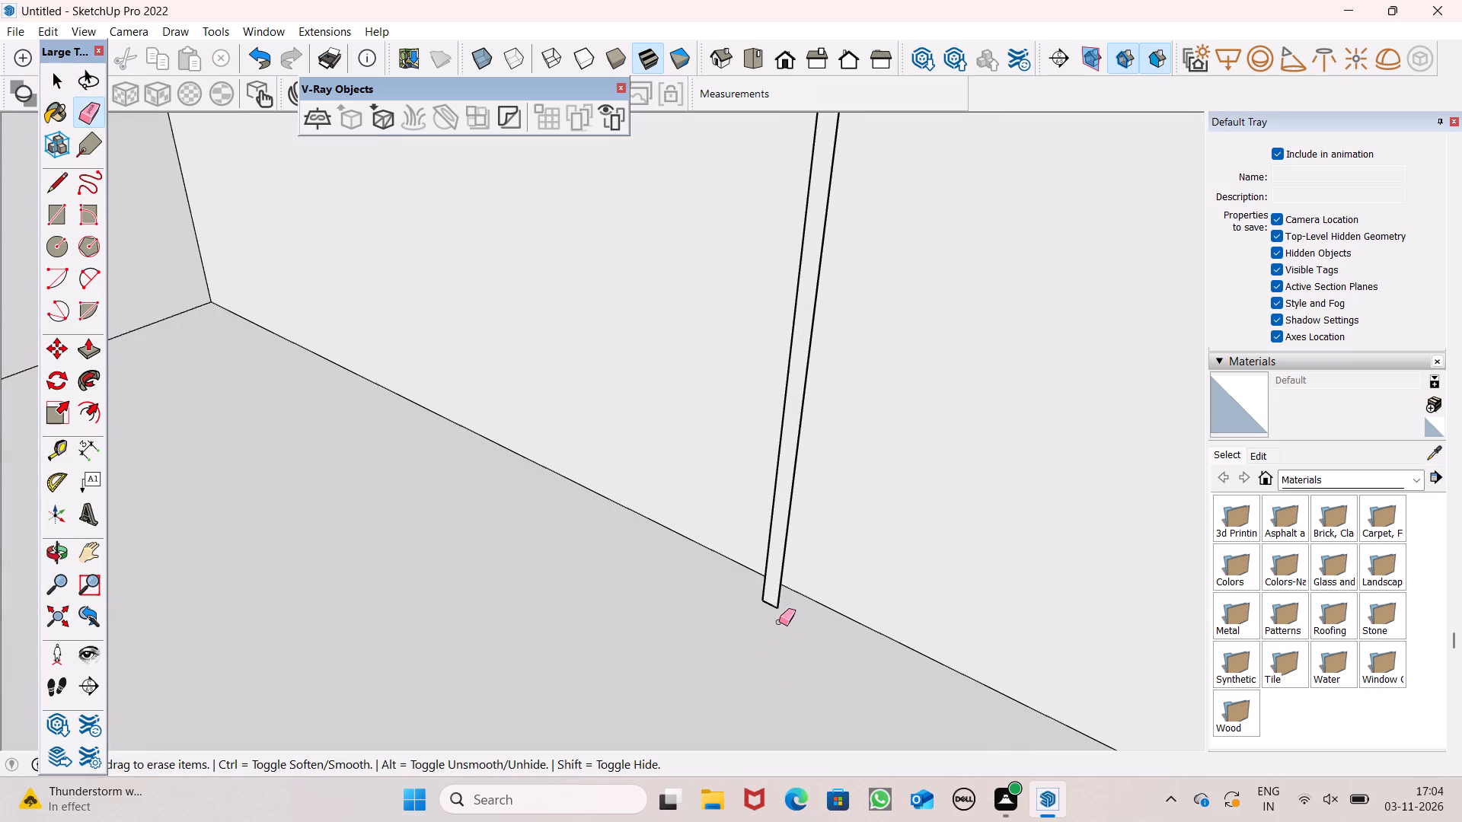
{"action": "left_click_drag", "start_coordinate": [776, 605], "coordinate": [761, 597]}
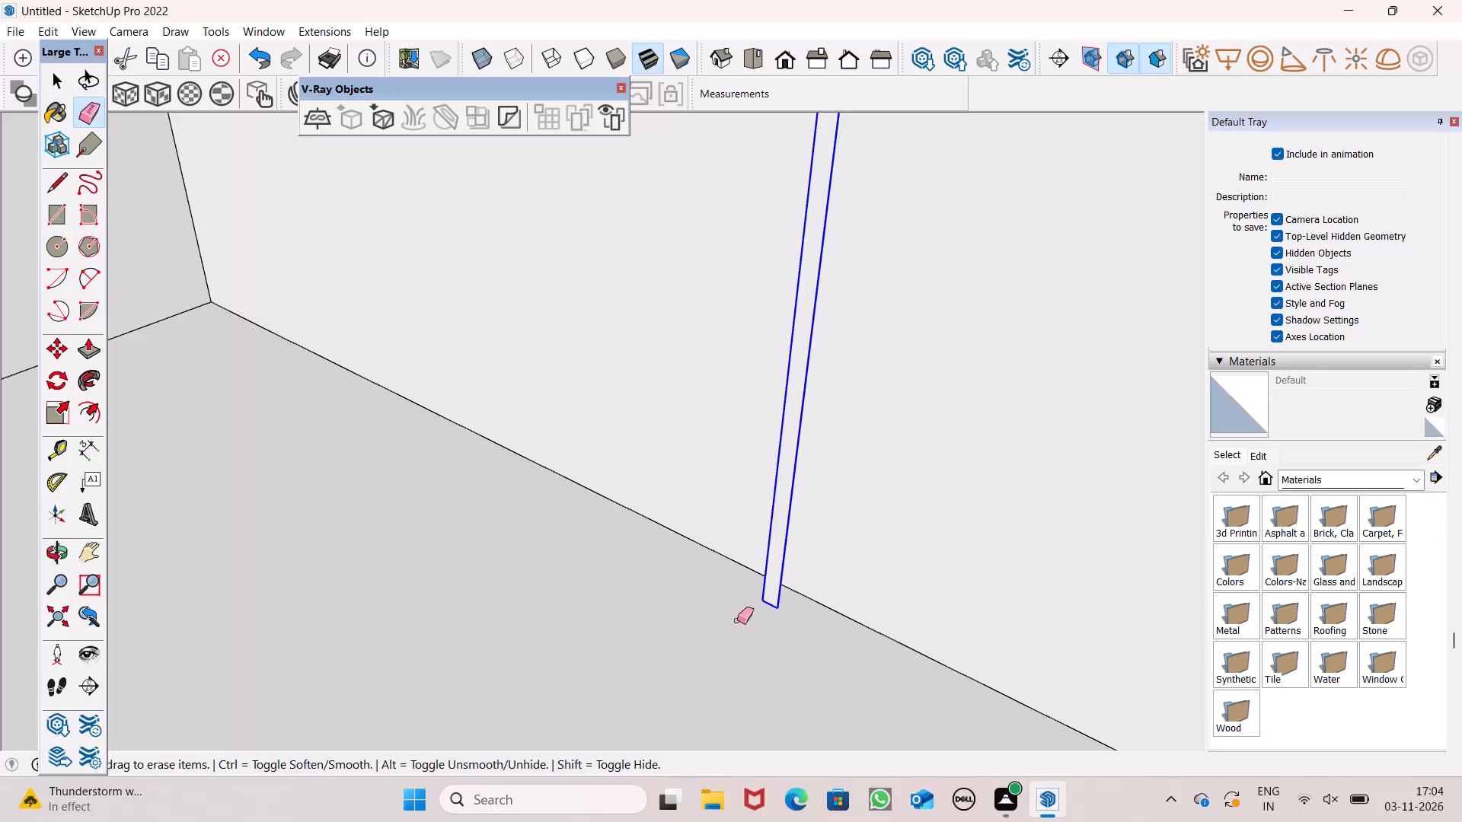
{"action": "key", "text": "space"}
Push the first narrow strip from the corner on the upper side parapet inward 2", to the parapet's back edge.
{"action": "scroll", "coordinate": [839, 457], "scroll_direction": "down", "scroll_amount": 5}
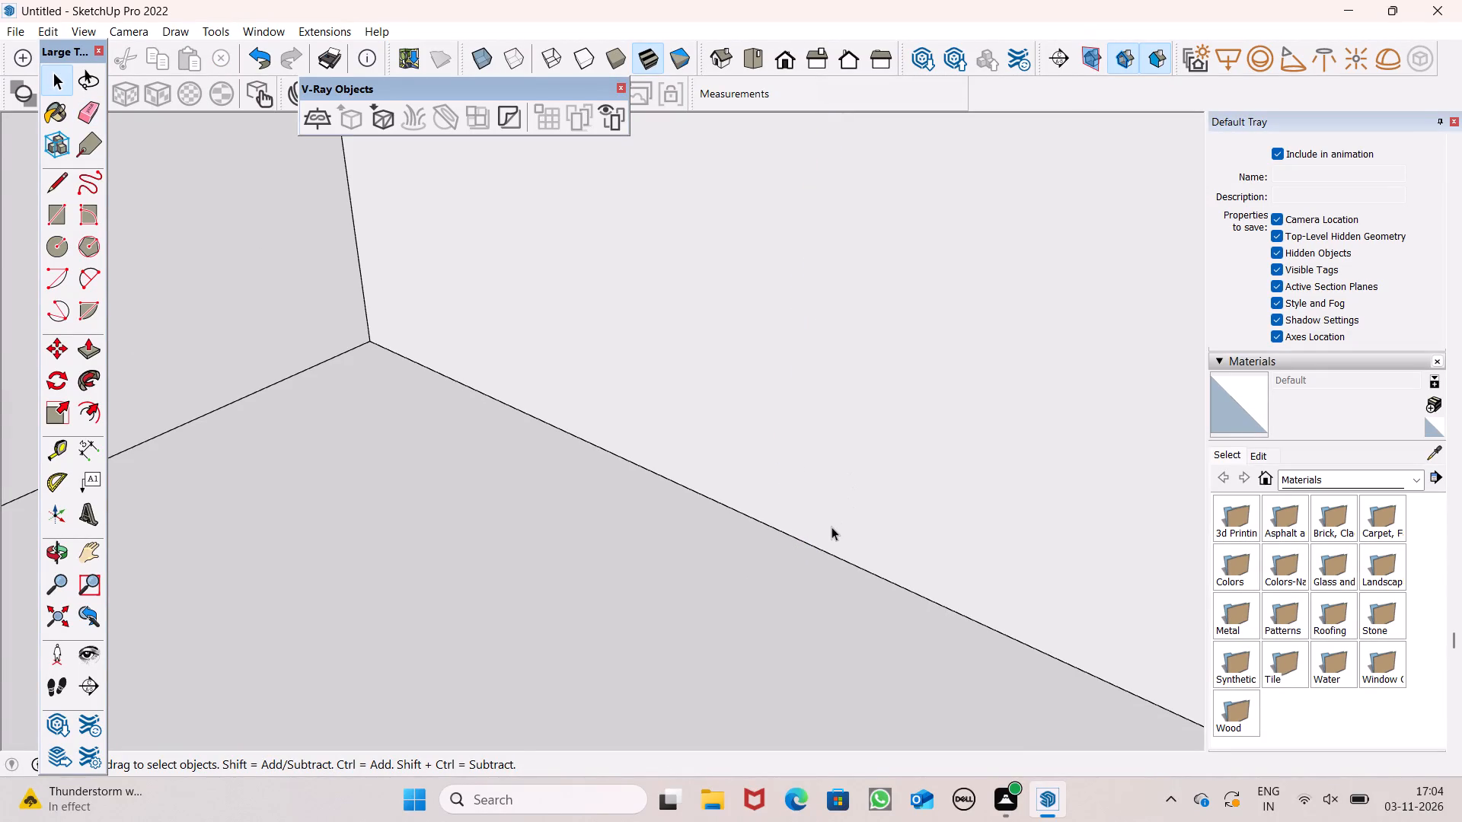
{"action": "scroll", "coordinate": [828, 549], "scroll_direction": "down", "scroll_amount": 7}
{"action": "scroll", "coordinate": [876, 468], "scroll_direction": "down", "scroll_amount": 7}
{"action": "scroll", "coordinate": [739, 494], "scroll_direction": "down", "scroll_amount": 3}
{"action": "middle_click_drag", "start_coordinate": [719, 533], "coordinate": [908, 431]}
{"action": "scroll", "coordinate": [740, 485], "scroll_direction": "down", "scroll_amount": 4}
{"action": "middle_click_drag", "start_coordinate": [698, 513], "coordinate": [889, 606]}
{"action": "middle_click", "coordinate": [886, 606]}
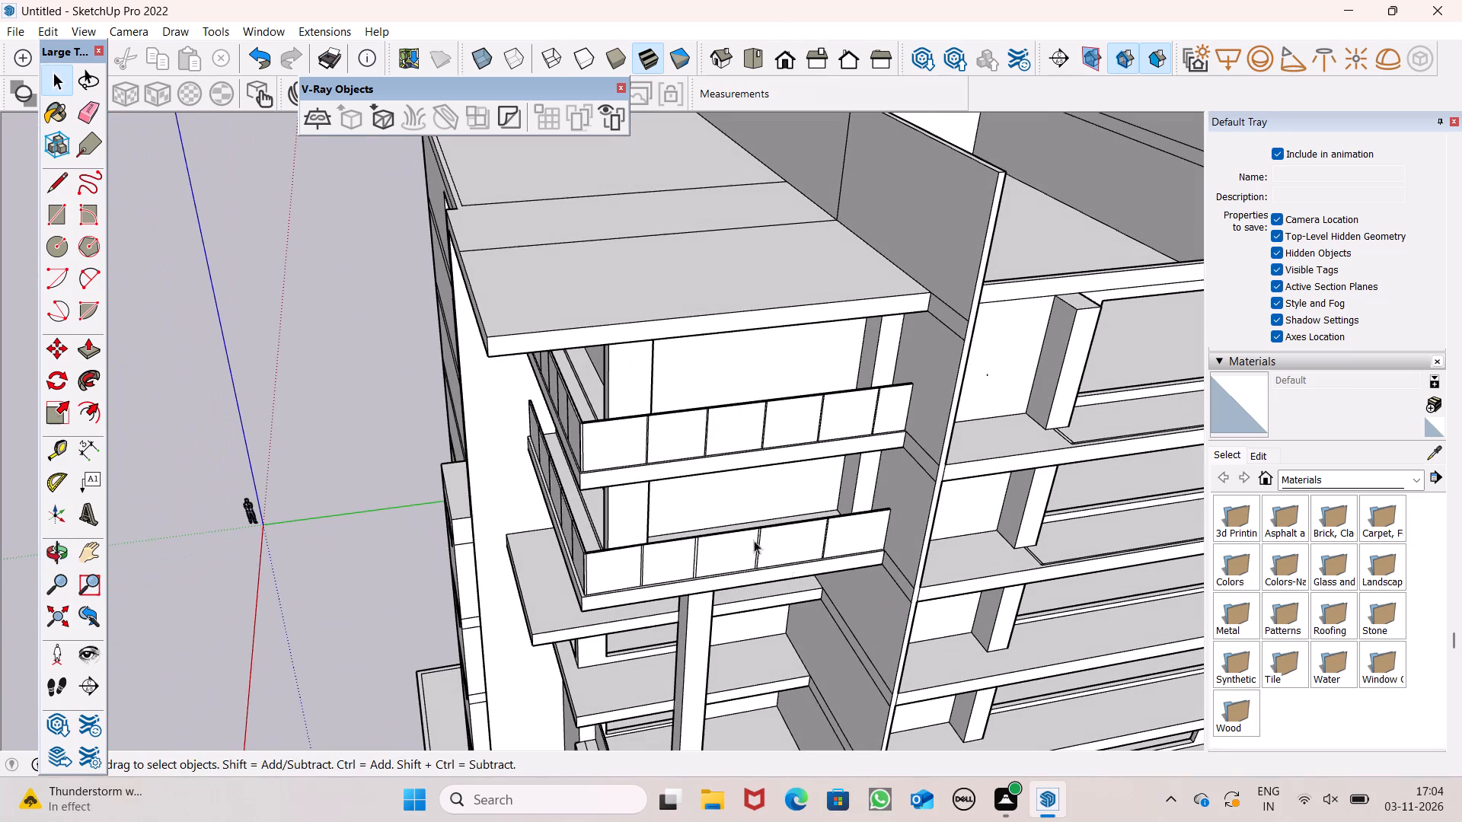
{"action": "left_click", "coordinate": [92, 351]}
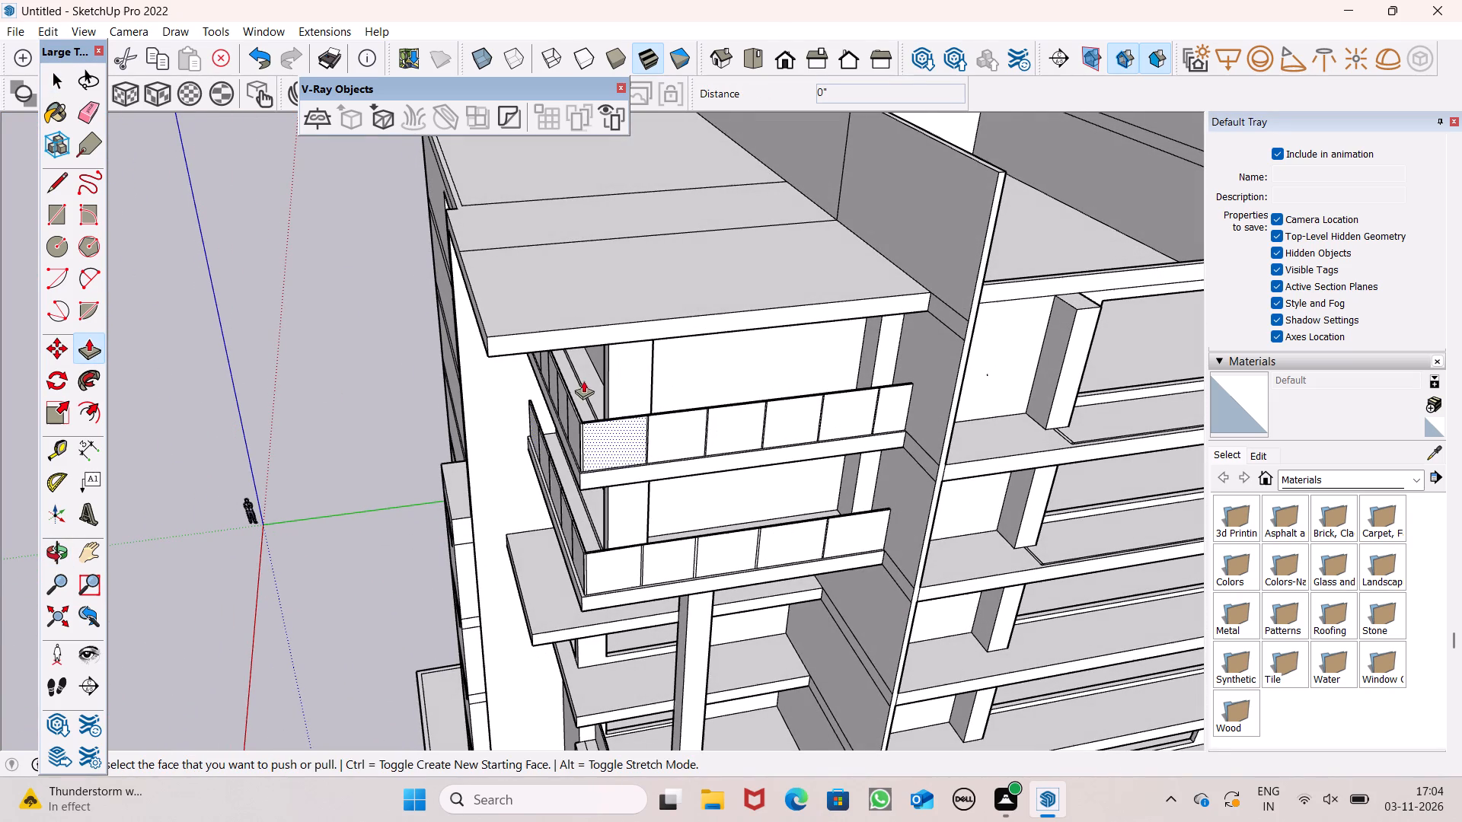
{"action": "scroll", "coordinate": [583, 379], "scroll_direction": "up", "scroll_amount": 8}
{"action": "middle_click_drag", "start_coordinate": [802, 530], "coordinate": [726, 572]}
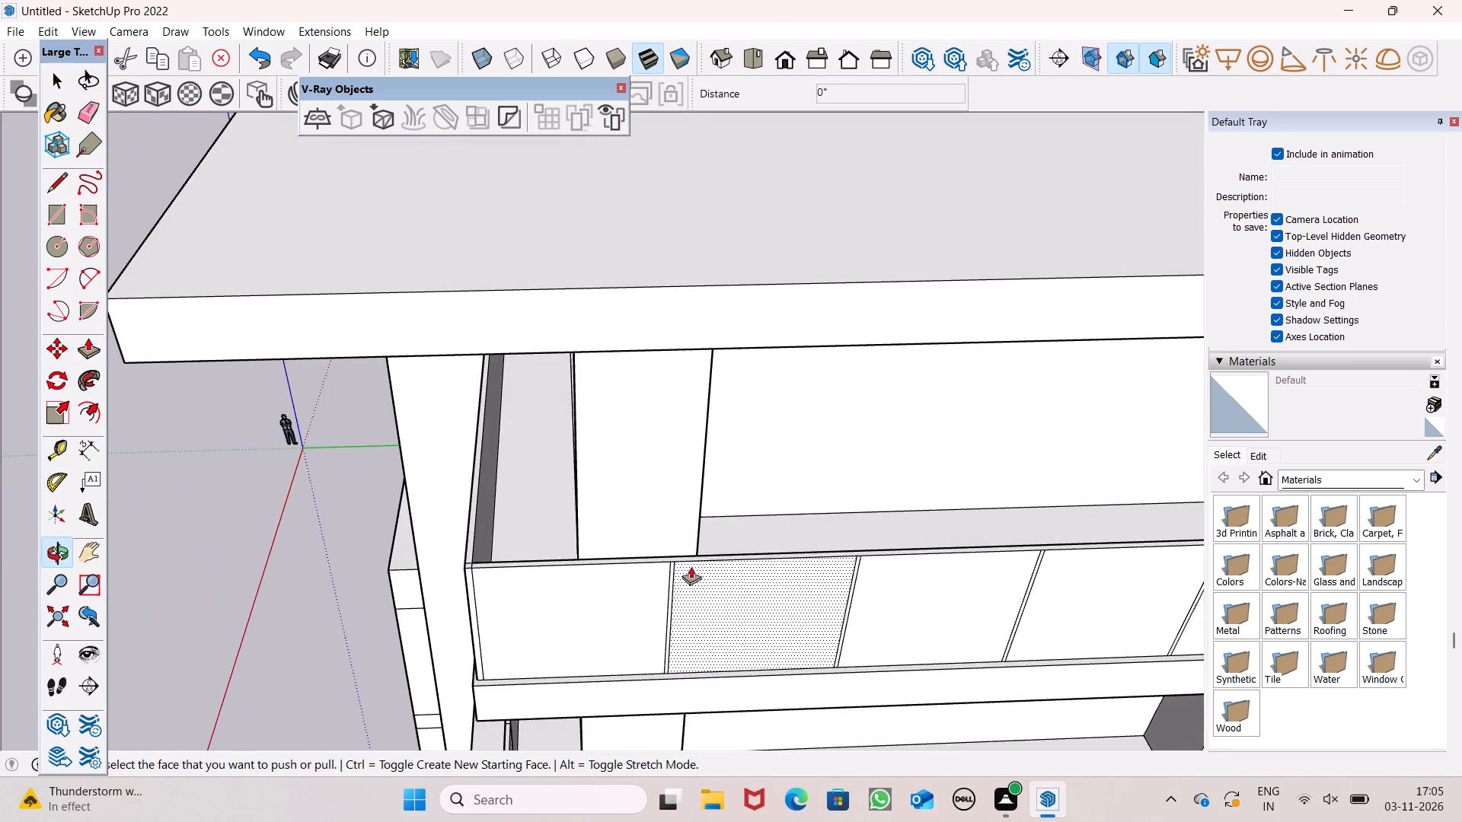
{"action": "scroll", "coordinate": [691, 566], "scroll_direction": "up", "scroll_amount": 9}
{"action": "scroll", "coordinate": [627, 538], "scroll_direction": "down", "scroll_amount": 4}
{"action": "middle_click_drag", "start_coordinate": [682, 578], "coordinate": [602, 622]}
{"action": "scroll", "coordinate": [592, 604], "scroll_direction": "up", "scroll_amount": 8}
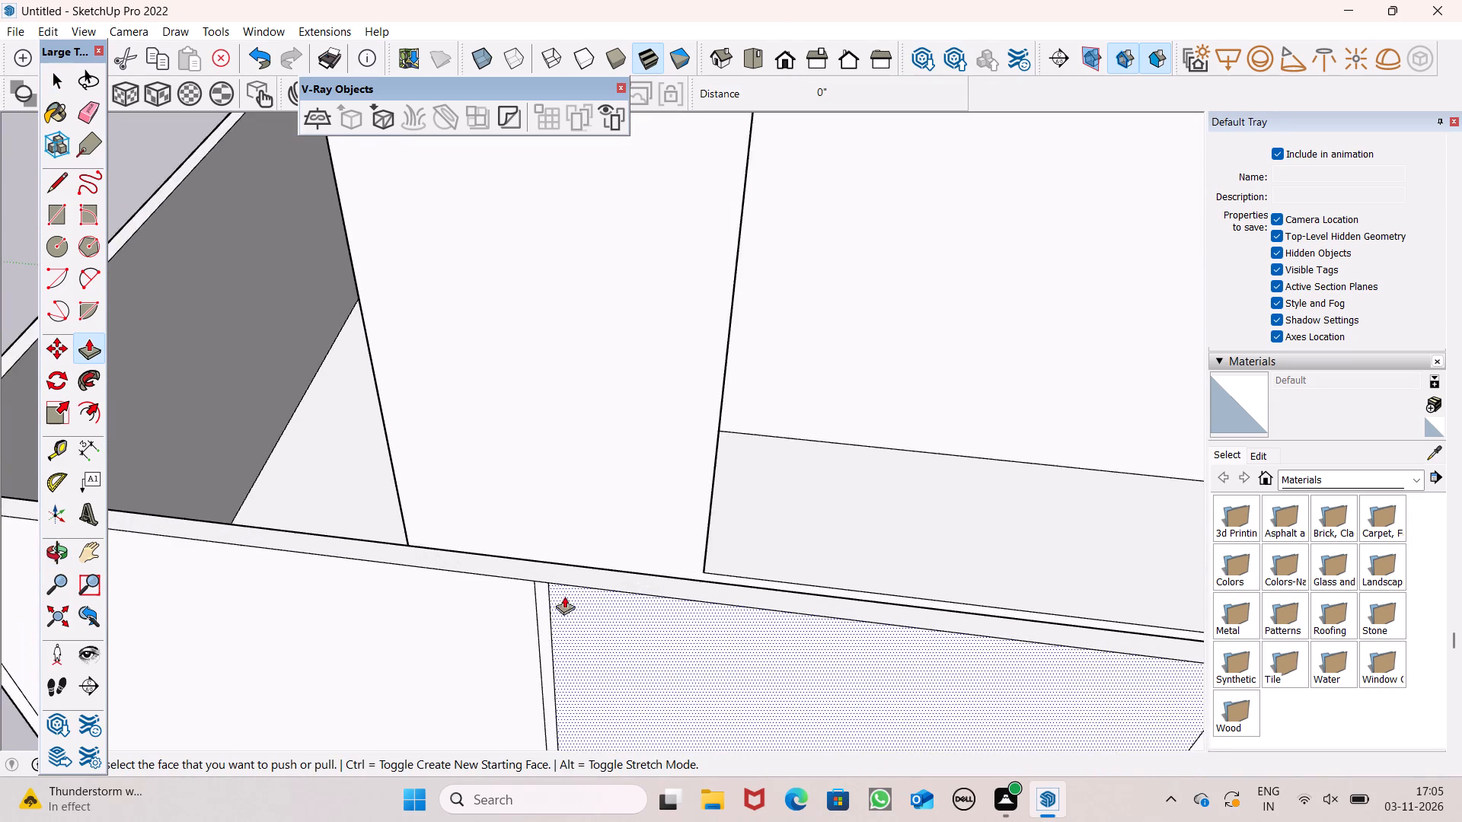
{"action": "scroll", "coordinate": [528, 603], "scroll_direction": "up", "scroll_amount": 8}
{"action": "scroll", "coordinate": [544, 546], "scroll_direction": "up", "scroll_amount": 7, "text": "ctrl"}
{"action": "left_click_drag", "start_coordinate": [557, 572], "coordinate": [567, 523]}
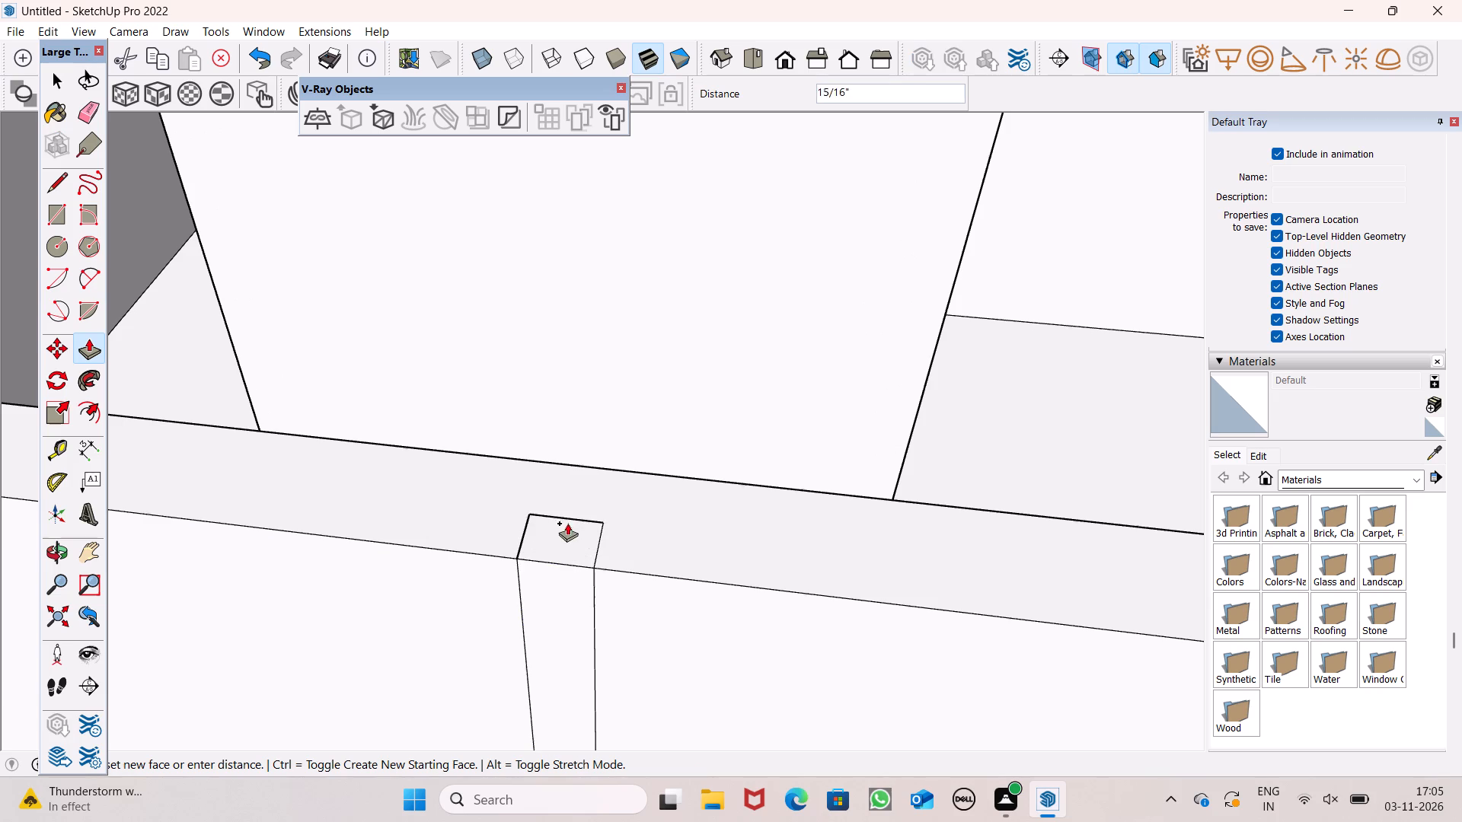
{"action": "left_click_drag", "start_coordinate": [567, 523], "coordinate": [591, 477]}
Push the second narrow strip from the corner on the upper side parapet inward 2", to the back edge.
{"action": "scroll", "coordinate": [554, 409], "scroll_direction": "down", "scroll_amount": 7}
{"action": "scroll", "coordinate": [405, 397], "scroll_direction": "down", "scroll_amount": 6}
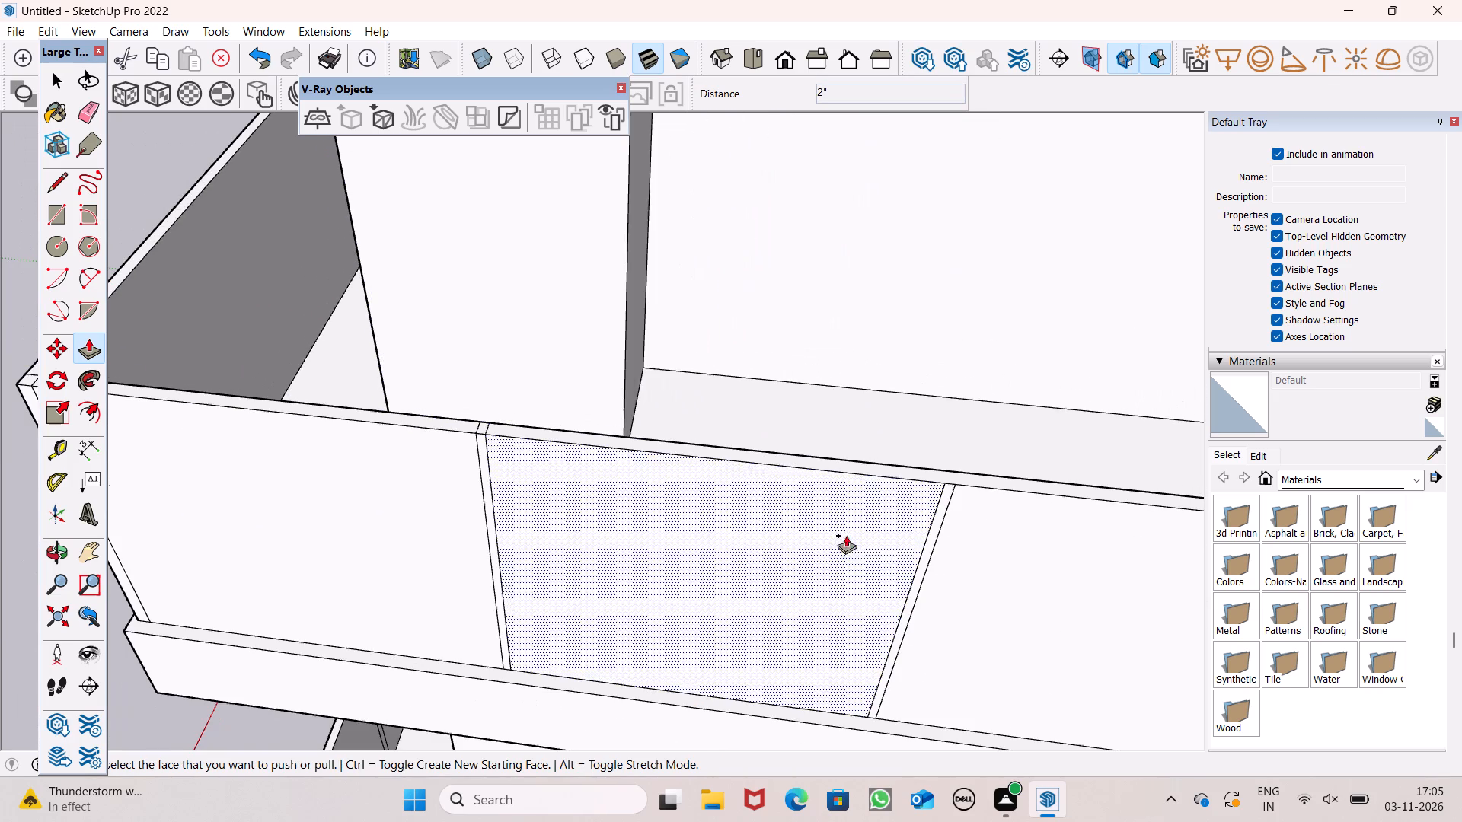
{"action": "scroll", "coordinate": [820, 479], "scroll_direction": "down", "scroll_amount": 6}
{"action": "scroll", "coordinate": [974, 444], "scroll_direction": "up", "scroll_amount": 3}
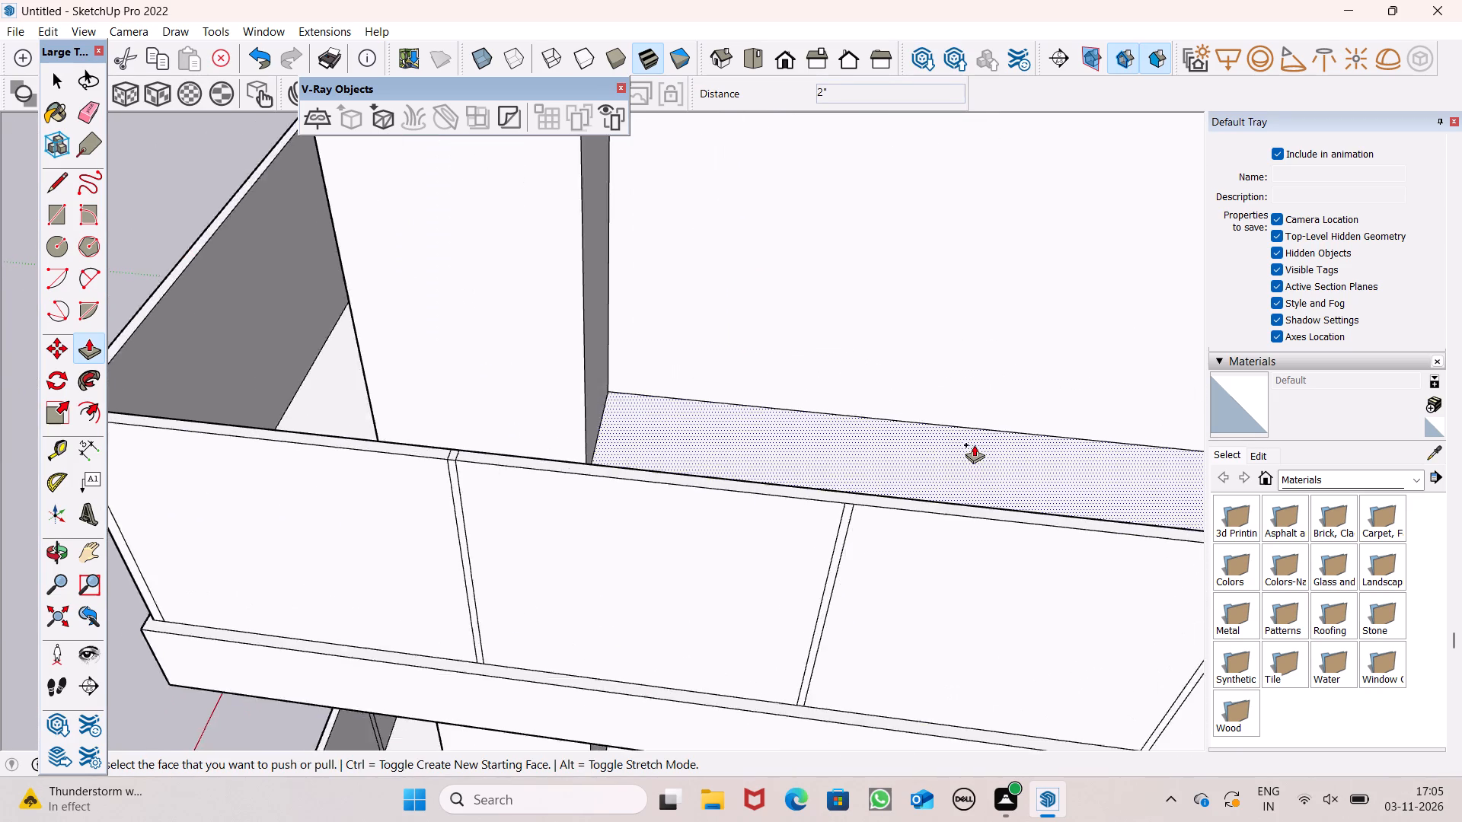
{"action": "scroll", "coordinate": [974, 444], "scroll_direction": "up", "scroll_amount": 2}
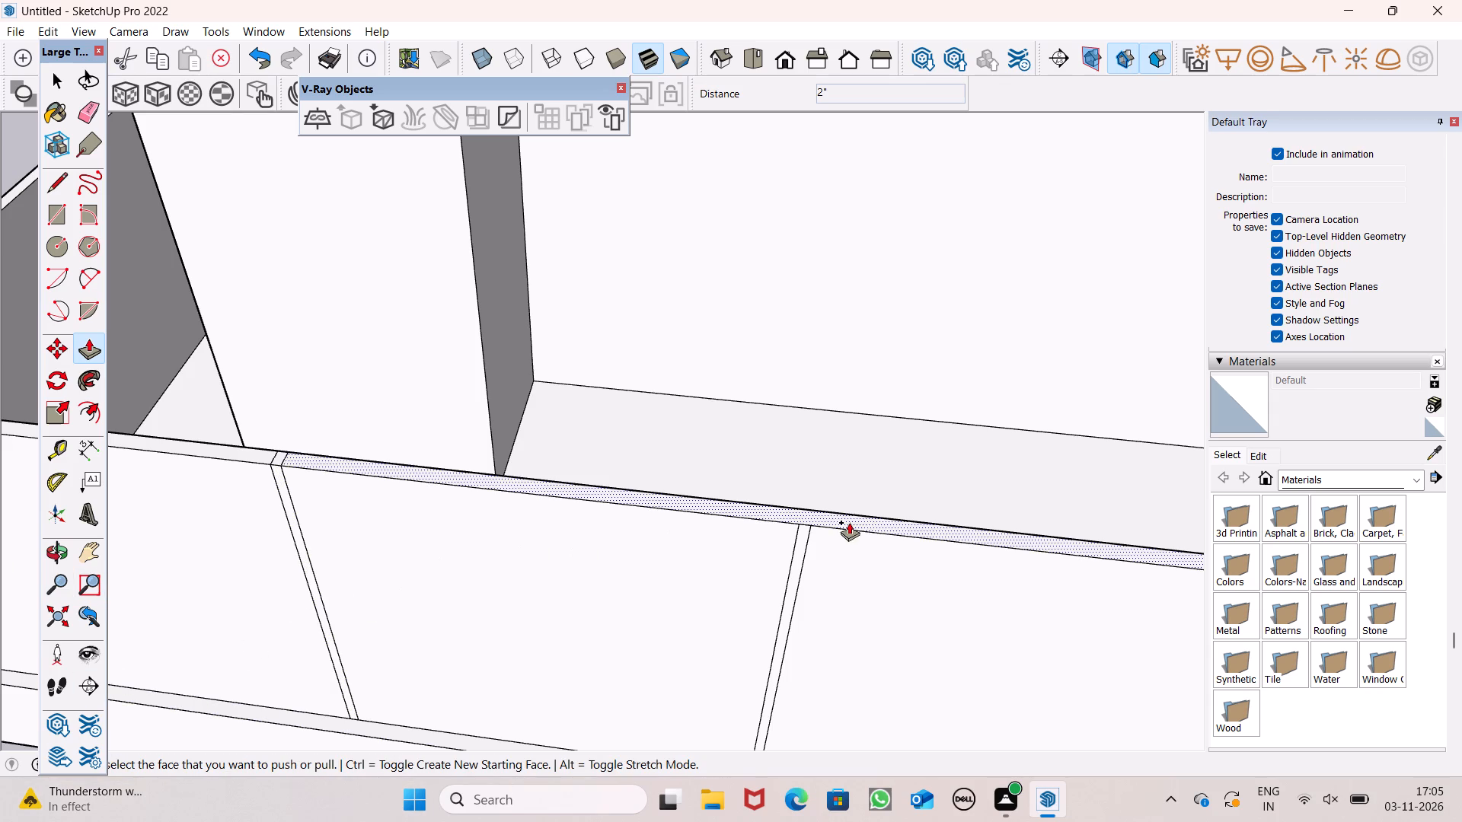
{"action": "scroll", "coordinate": [849, 522], "scroll_direction": "down", "scroll_amount": 7}
{"action": "scroll", "coordinate": [745, 540], "scroll_direction": "up", "scroll_amount": 6}
{"action": "scroll", "coordinate": [653, 516], "scroll_direction": "up", "scroll_amount": 8}
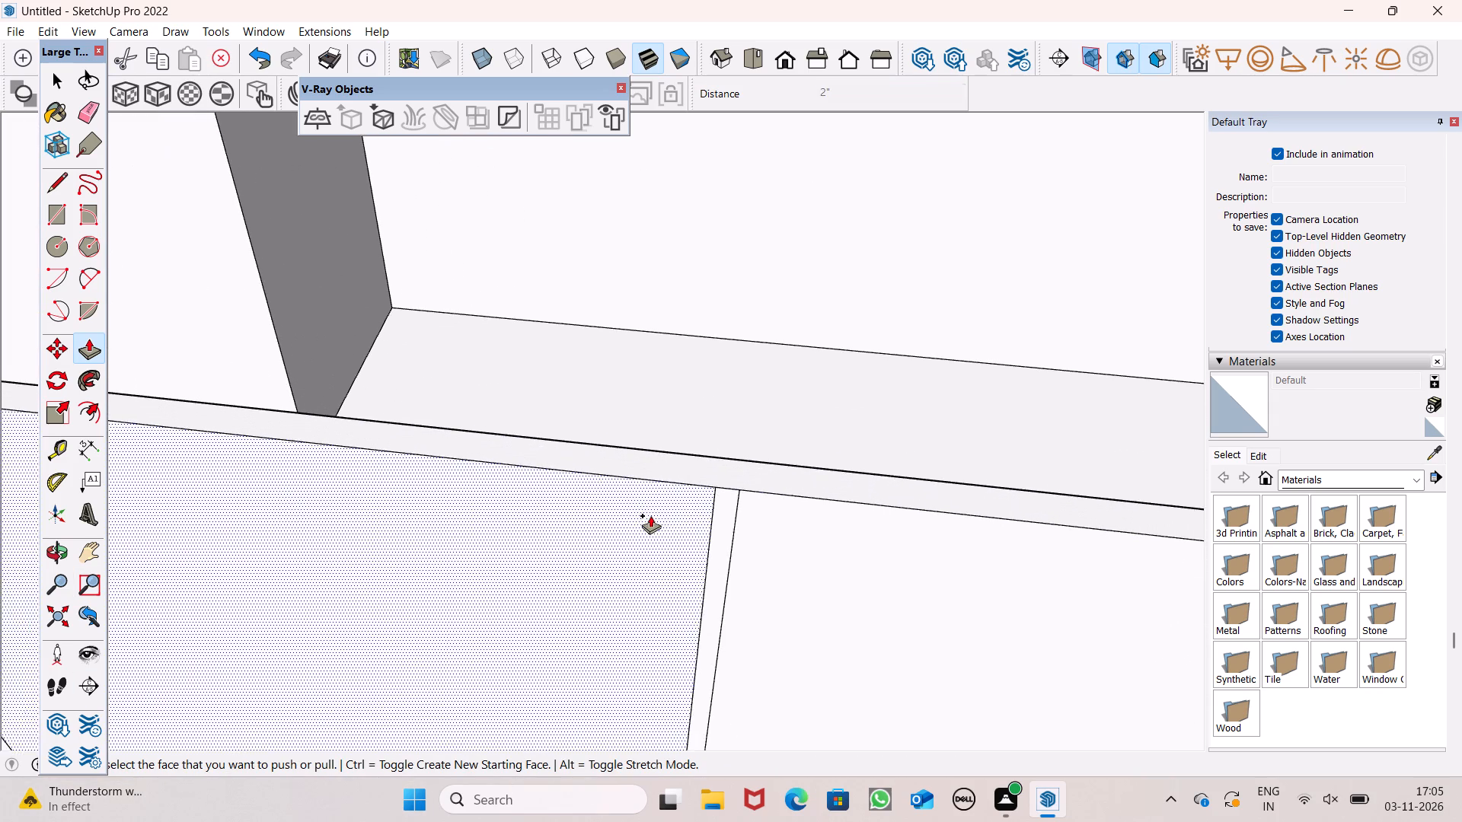
{"action": "scroll", "coordinate": [749, 522], "scroll_direction": "up", "scroll_amount": 3}
{"action": "scroll", "coordinate": [672, 556], "scroll_direction": "down", "scroll_amount": 4}
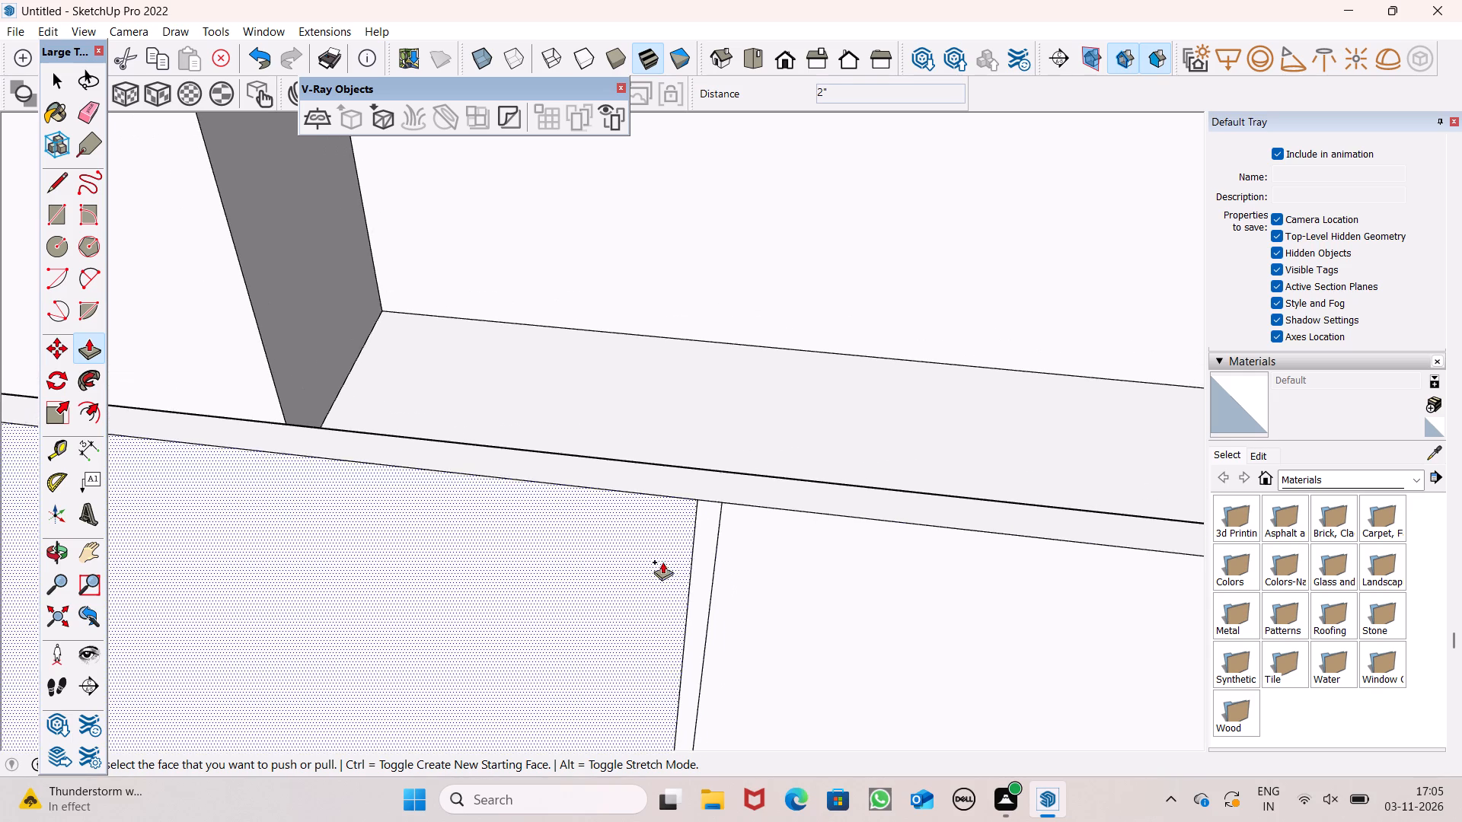
{"action": "scroll", "coordinate": [727, 492], "scroll_direction": "up", "scroll_amount": 7}
{"action": "left_click_drag", "start_coordinate": [699, 528], "coordinate": [713, 480]}
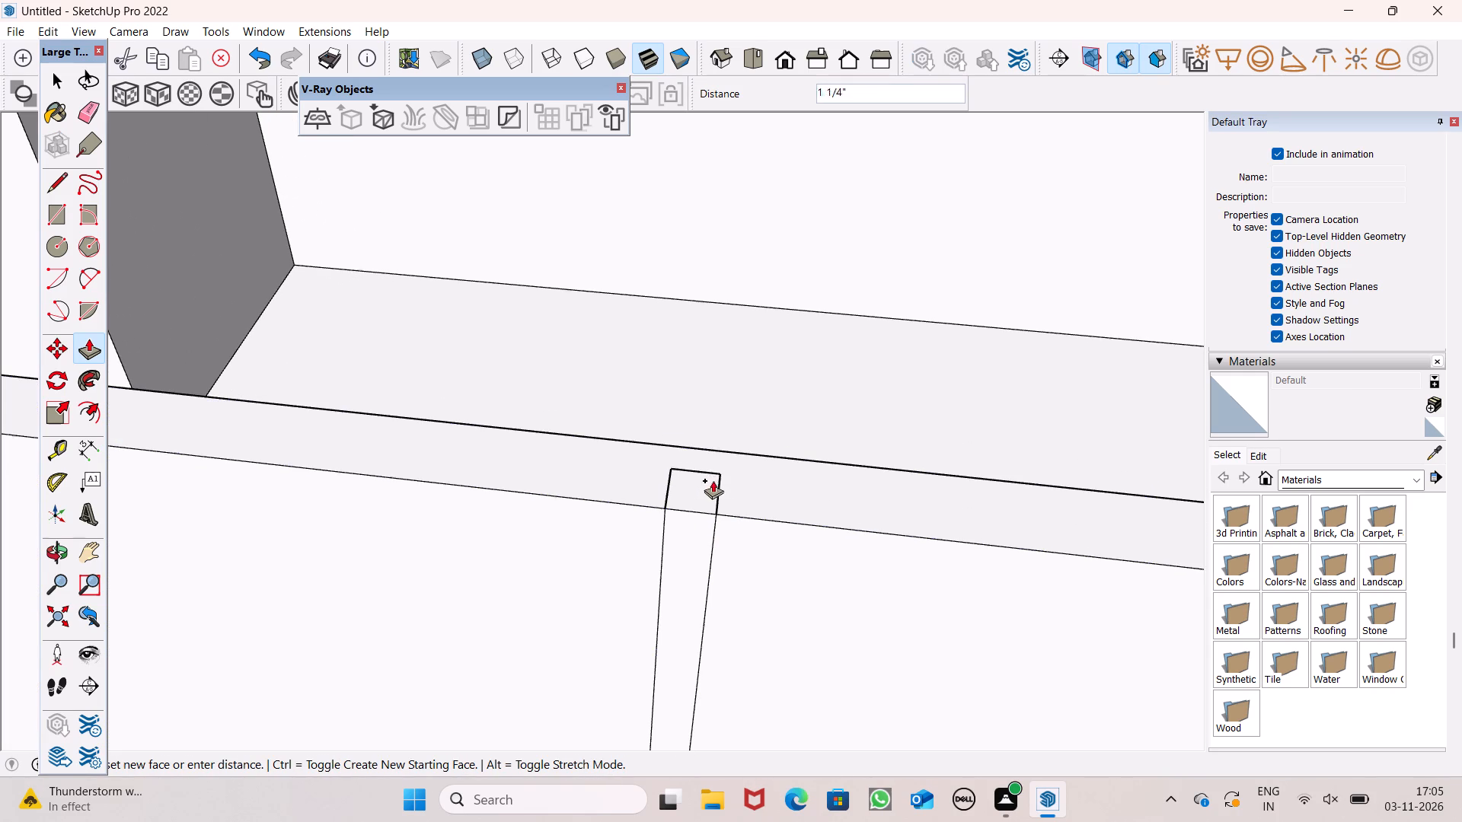
{"action": "left_click_drag", "start_coordinate": [713, 480], "coordinate": [723, 467]}
Push the third narrow strip from the corner on the upper side parapet inward 2", to the back edge.
{"action": "scroll", "coordinate": [406, 379], "scroll_direction": "down", "scroll_amount": 3}
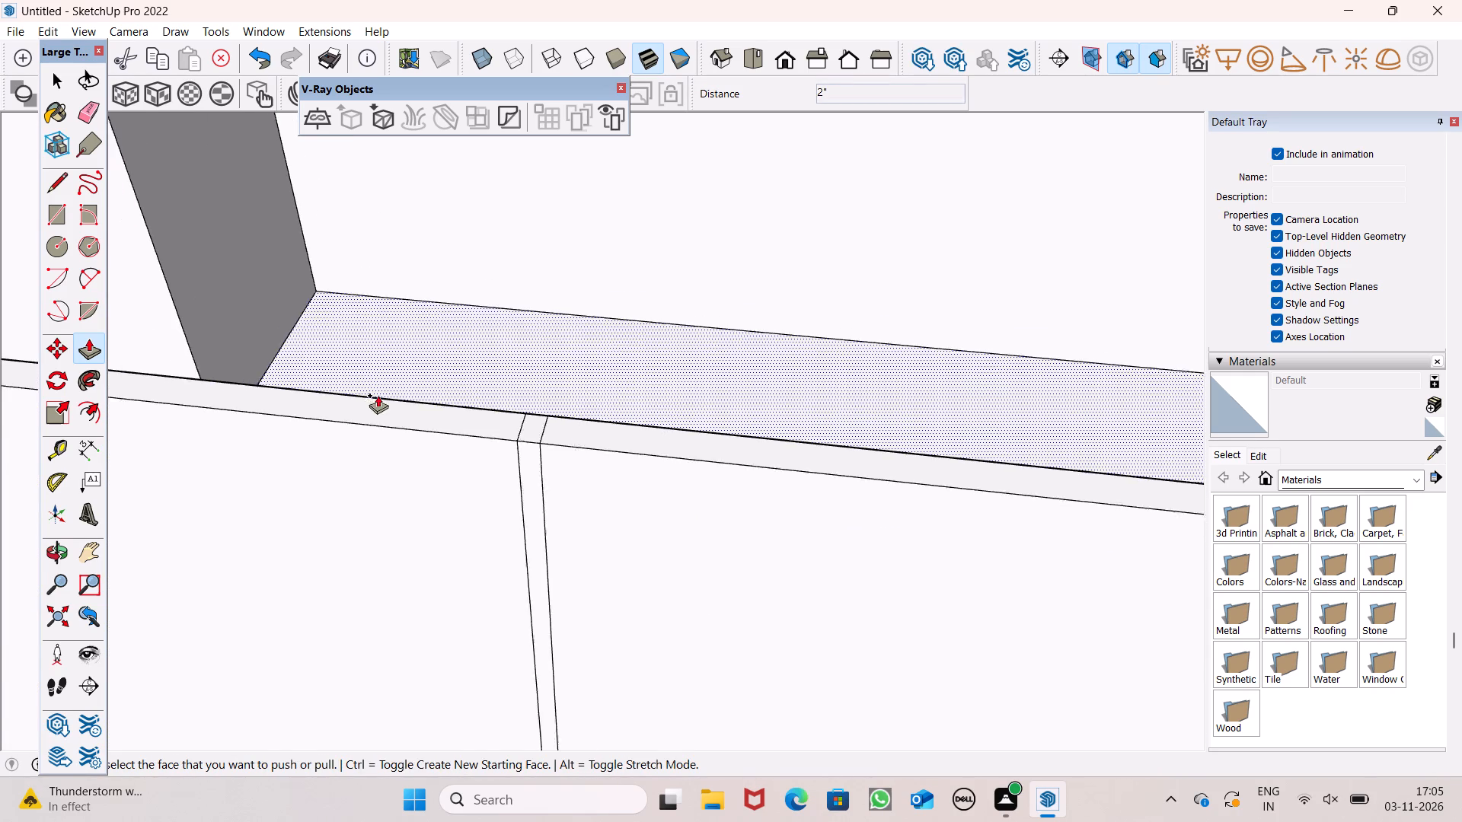
{"action": "scroll", "coordinate": [378, 395], "scroll_direction": "down", "scroll_amount": 10}
{"action": "scroll", "coordinate": [750, 444], "scroll_direction": "up", "scroll_amount": 7}
{"action": "scroll", "coordinate": [871, 464], "scroll_direction": "up", "scroll_amount": 5}
{"action": "scroll", "coordinate": [845, 464], "scroll_direction": "down", "scroll_amount": 1}
{"action": "scroll", "coordinate": [845, 464], "scroll_direction": "up", "scroll_amount": 2}
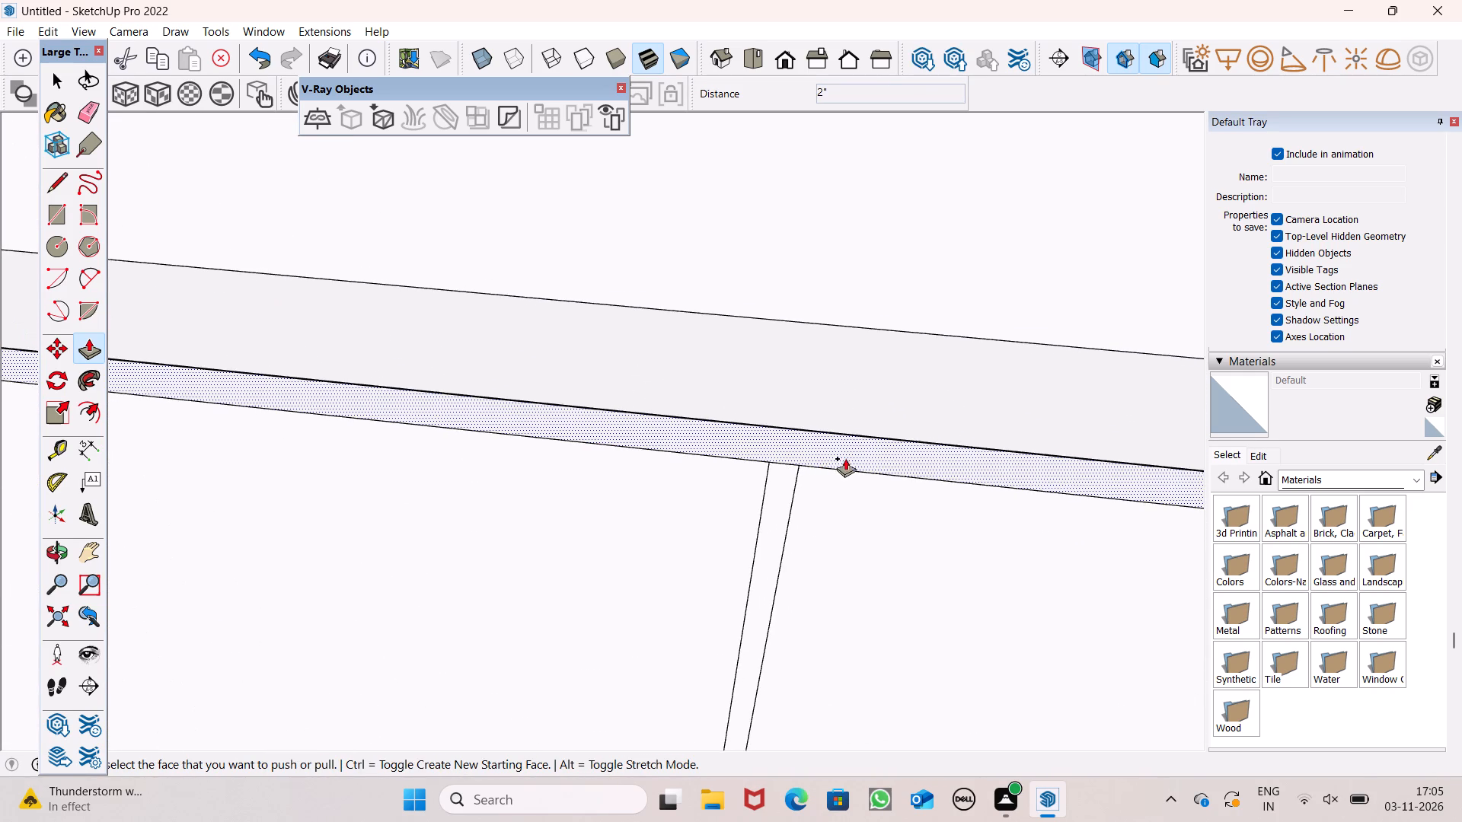
{"action": "scroll", "coordinate": [819, 438], "scroll_direction": "up", "scroll_amount": 6}
{"action": "left_click_drag", "start_coordinate": [758, 510], "coordinate": [777, 443]}
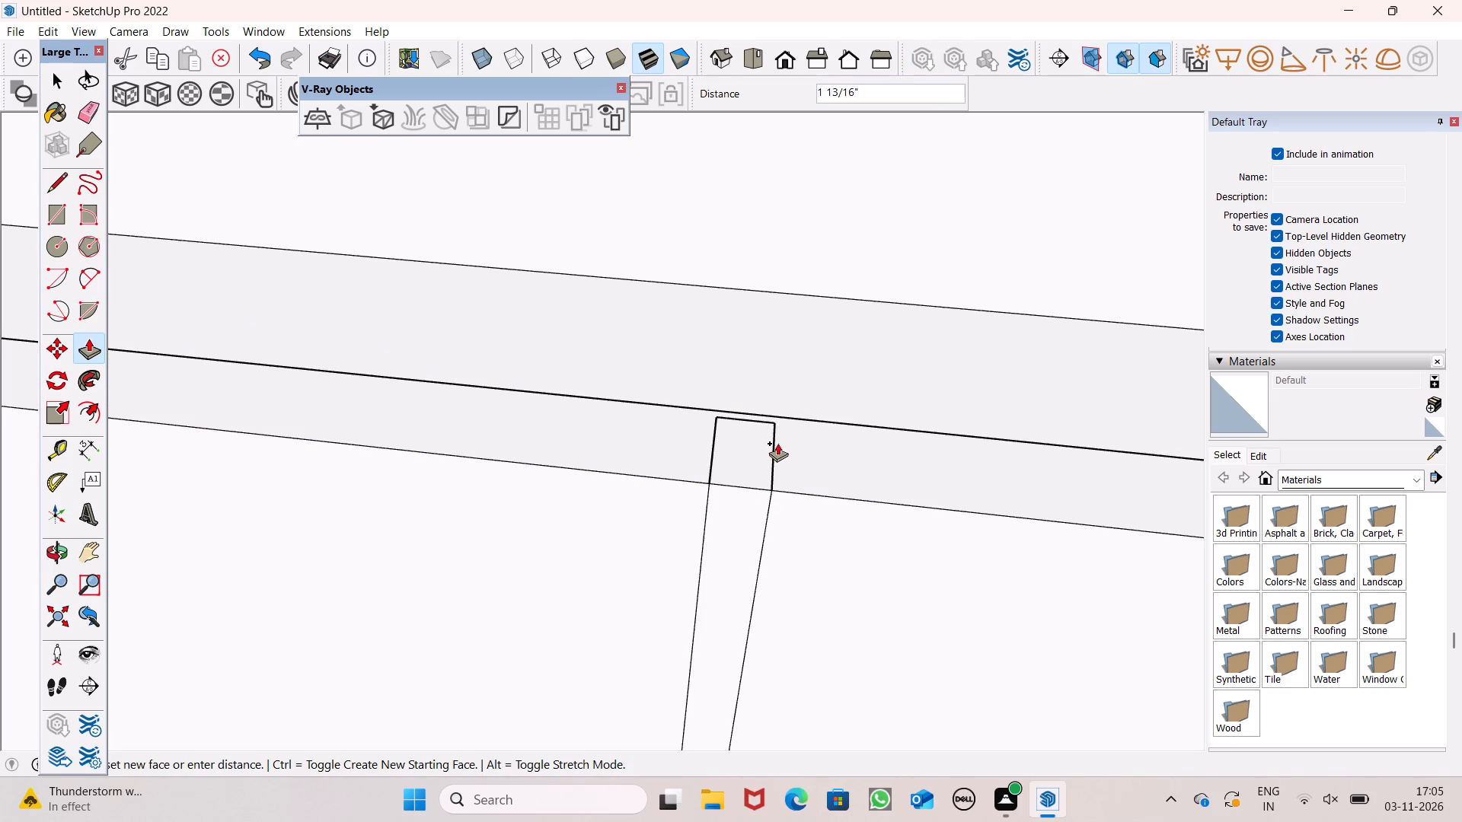
{"action": "left_click_drag", "start_coordinate": [777, 443], "coordinate": [779, 437]}
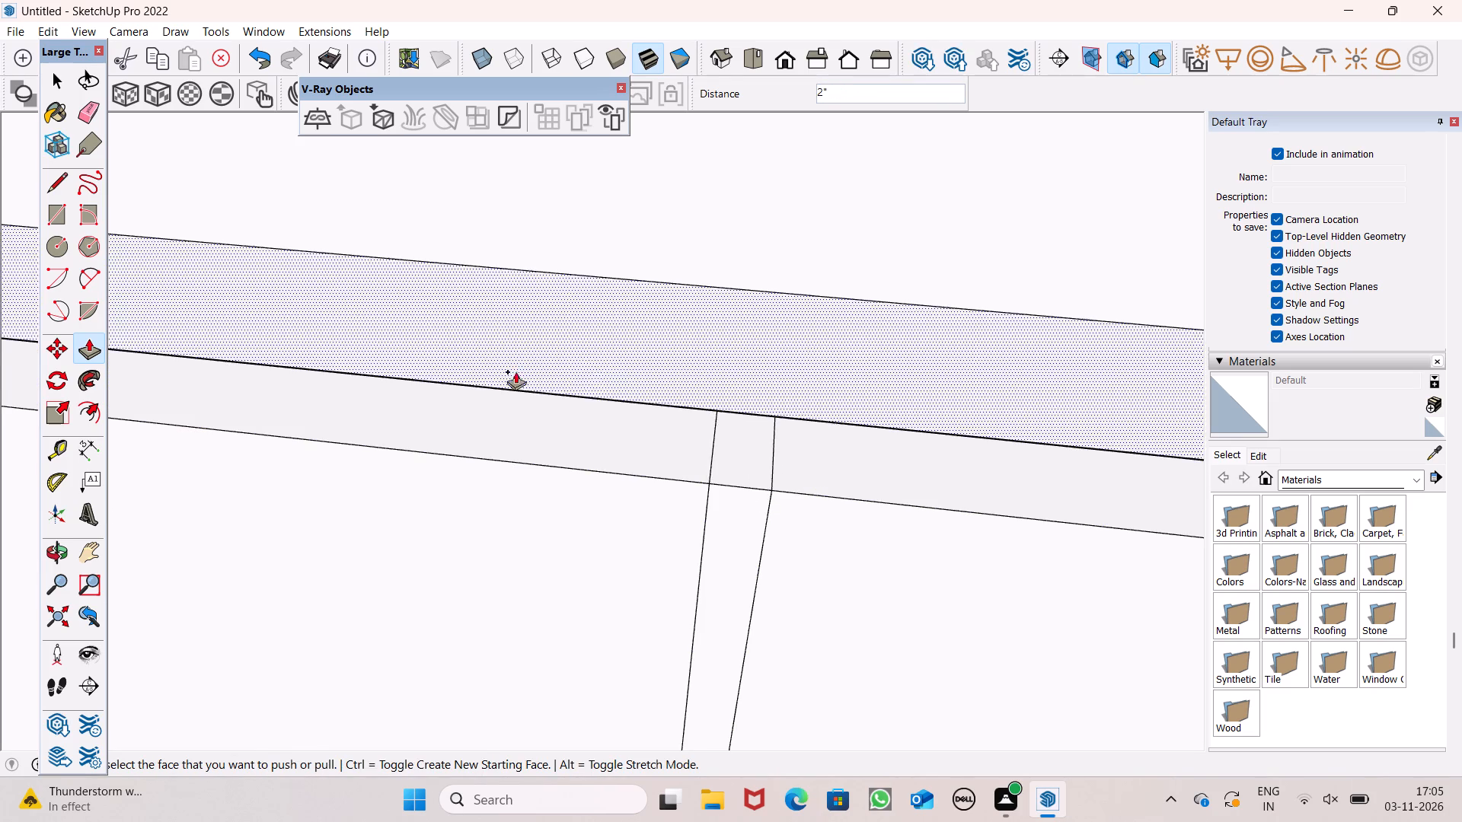
Push the fourth narrow strip from the corner on the upper side parapet inward 2", to the back edge.
{"action": "scroll", "coordinate": [482, 396], "scroll_direction": "down", "scroll_amount": 7}
{"action": "scroll", "coordinate": [372, 409], "scroll_direction": "down", "scroll_amount": 17}
{"action": "scroll", "coordinate": [692, 448], "scroll_direction": "up", "scroll_amount": 6}
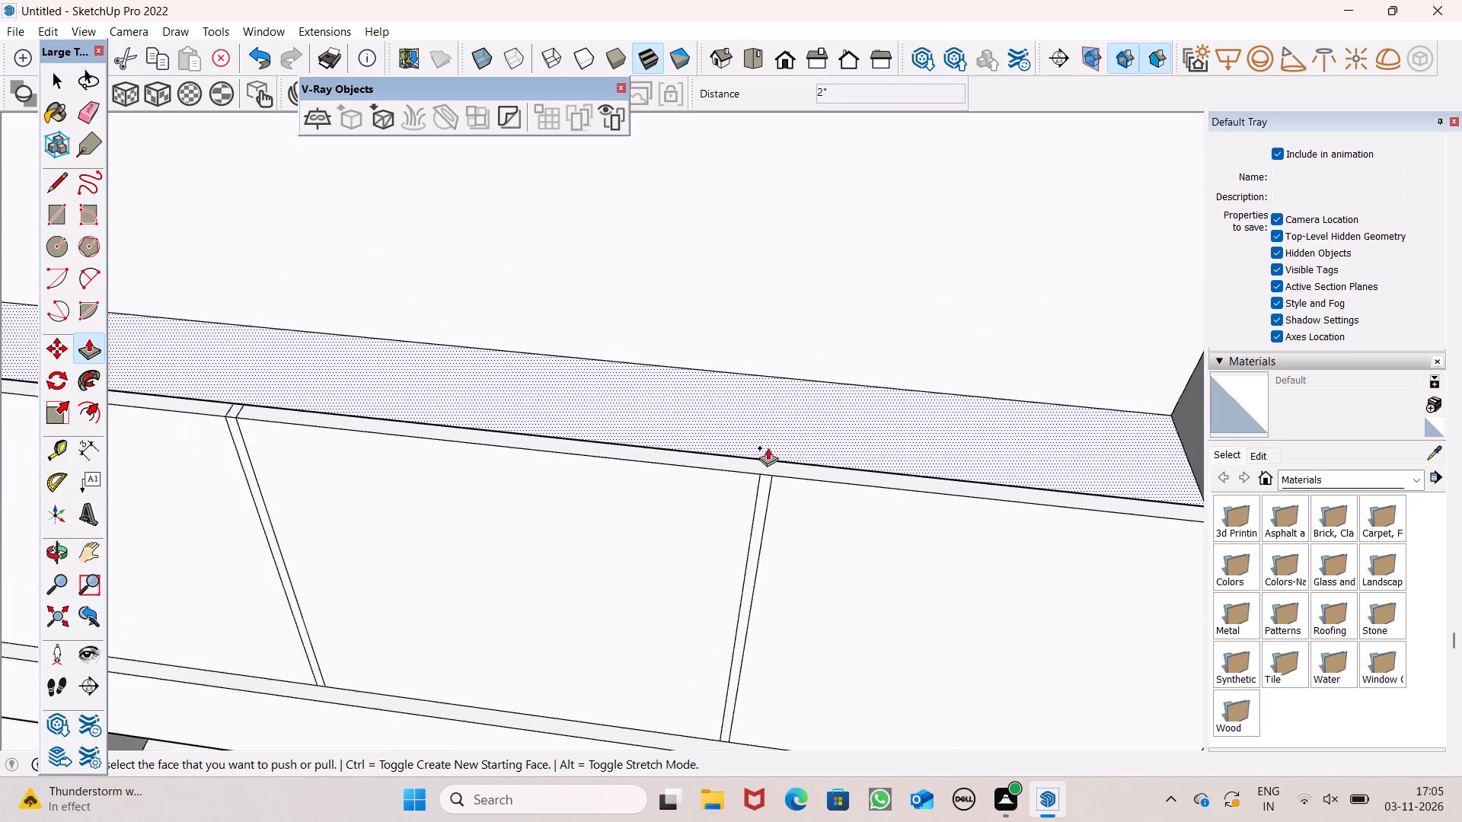
{"action": "scroll", "coordinate": [768, 448], "scroll_direction": "up", "scroll_amount": 1}
{"action": "scroll", "coordinate": [815, 490], "scroll_direction": "up", "scroll_amount": 13}
{"action": "left_click_drag", "start_coordinate": [719, 496], "coordinate": [726, 460]}
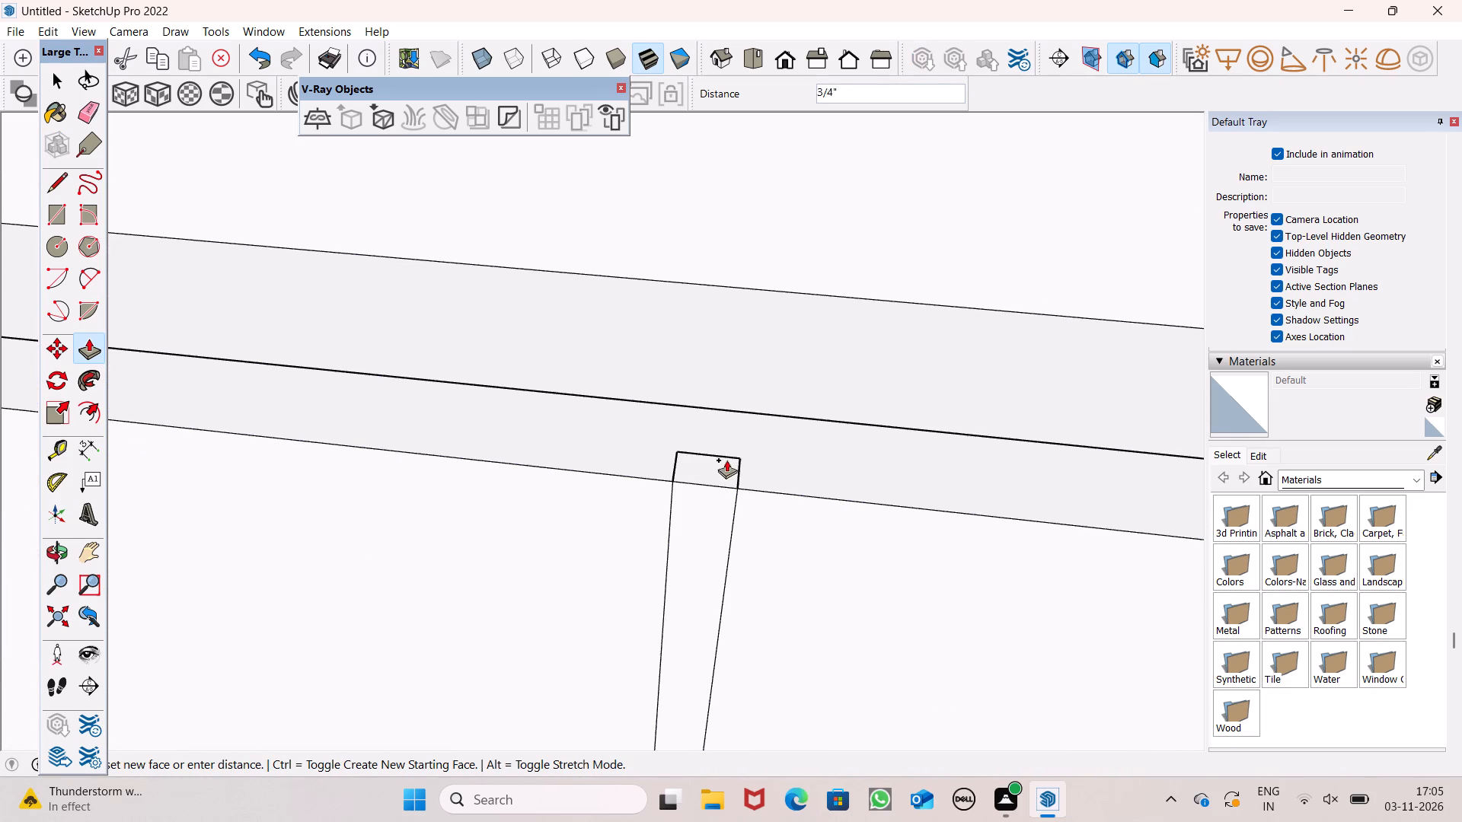
{"action": "left_click_drag", "start_coordinate": [726, 460], "coordinate": [741, 422]}
Push the last narrow strip on the upper side parapet, nearest the main building wall, inward 2" to the back edge.
{"action": "scroll", "coordinate": [502, 448], "scroll_direction": "down", "scroll_amount": 2}
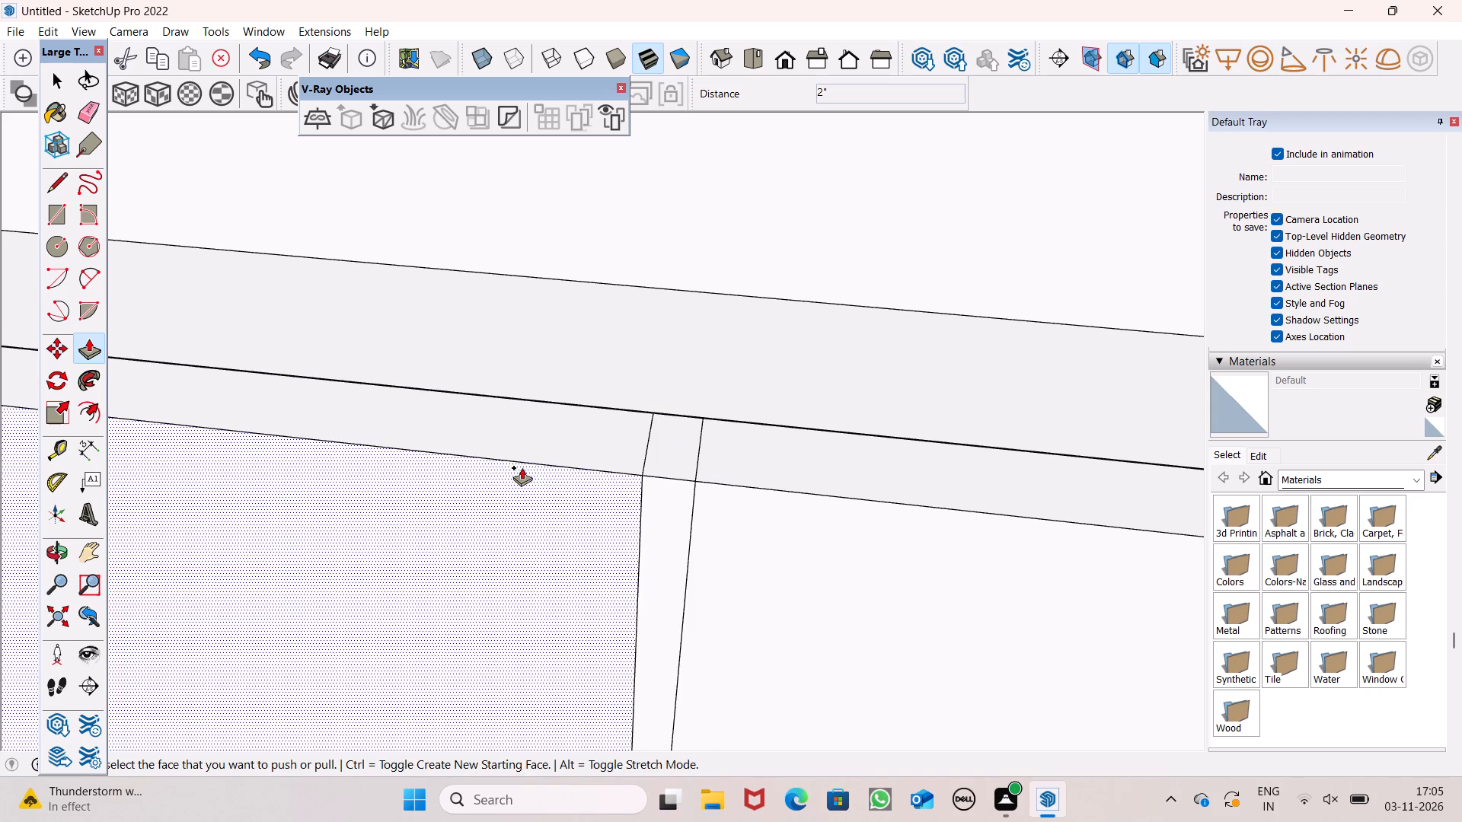
{"action": "scroll", "coordinate": [482, 433], "scroll_direction": "down", "scroll_amount": 13}
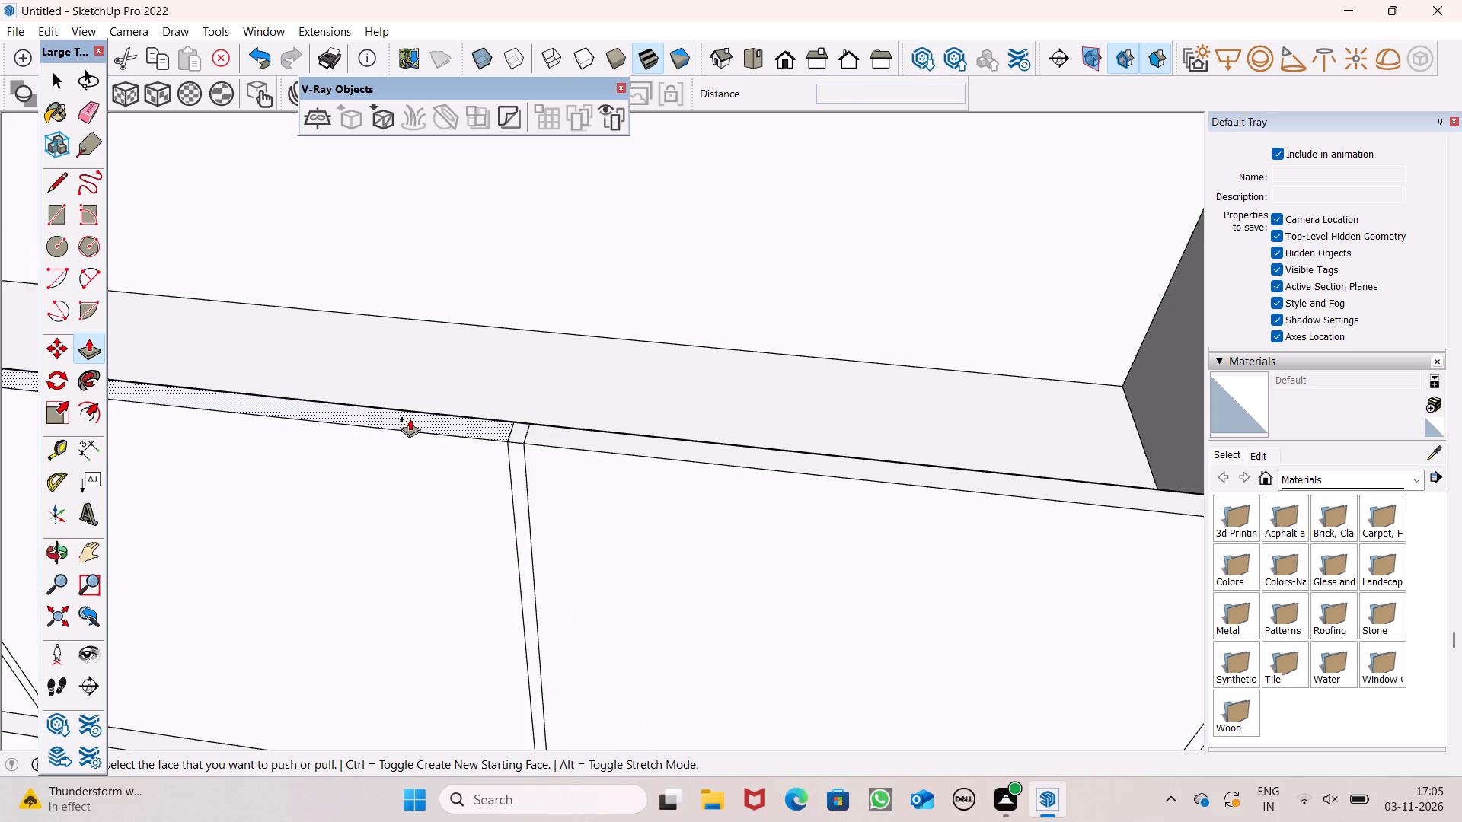
{"action": "scroll", "coordinate": [406, 415], "scroll_direction": "down", "scroll_amount": 6}
{"action": "scroll", "coordinate": [983, 514], "scroll_direction": "up", "scroll_amount": 6}
{"action": "scroll", "coordinate": [828, 438], "scroll_direction": "up", "scroll_amount": 6}
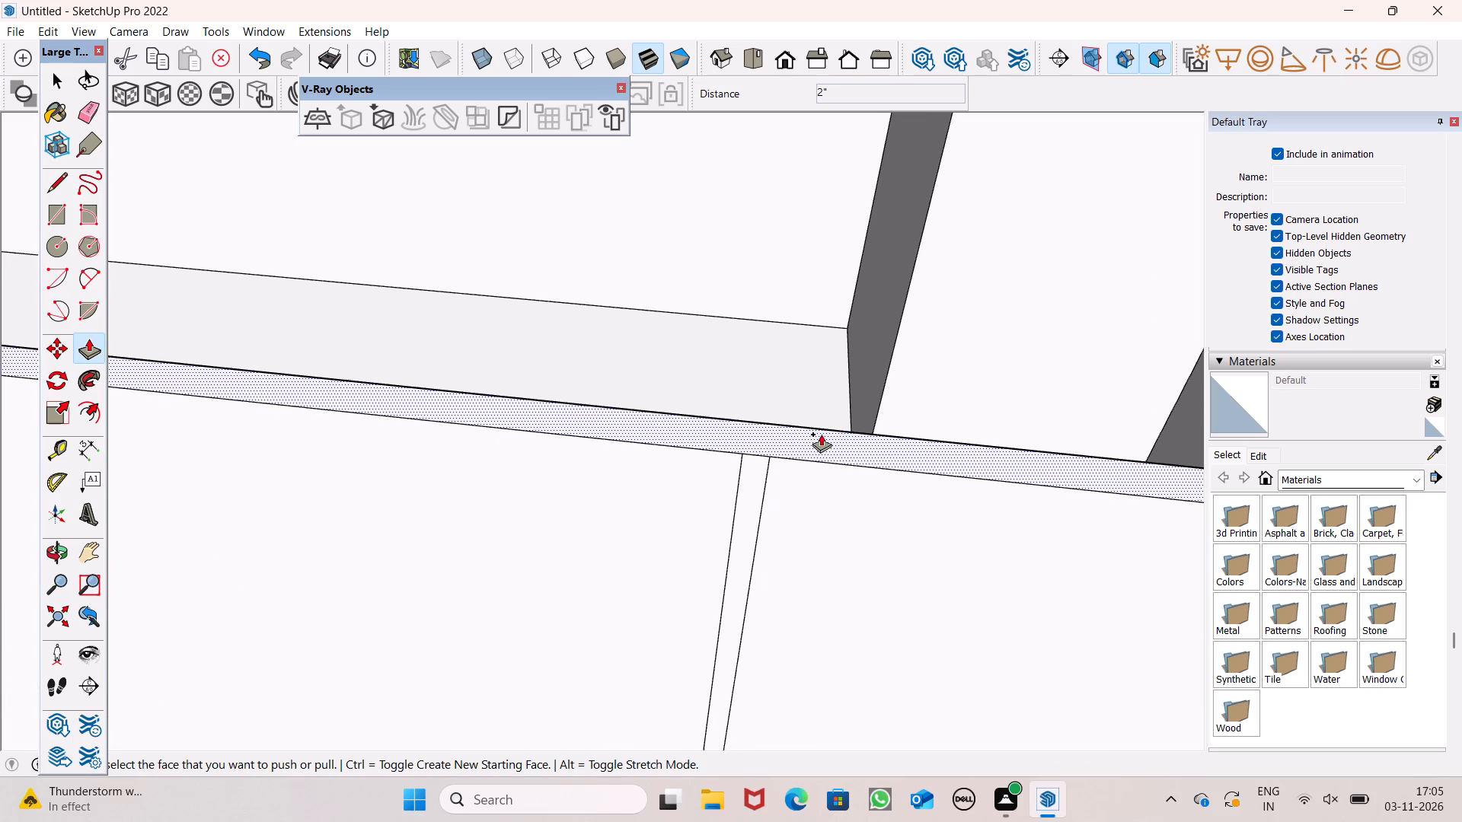
{"action": "scroll", "coordinate": [821, 434], "scroll_direction": "up", "scroll_amount": 1}
{"action": "scroll", "coordinate": [751, 444], "scroll_direction": "up", "scroll_amount": 7}
{"action": "scroll", "coordinate": [828, 458], "scroll_direction": "up", "scroll_amount": 1}
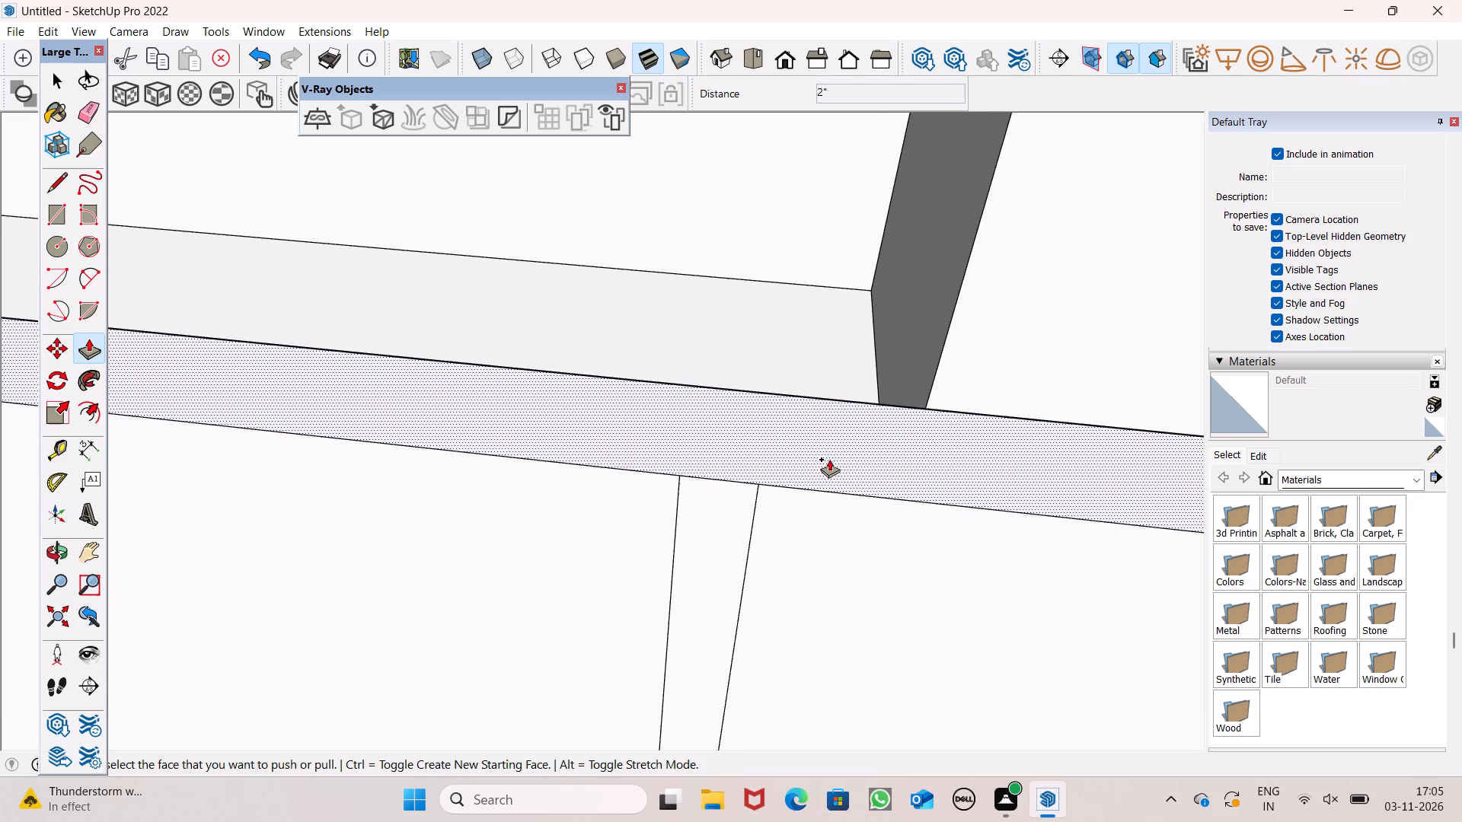
{"action": "left_click_drag", "start_coordinate": [723, 508], "coordinate": [783, 408]}
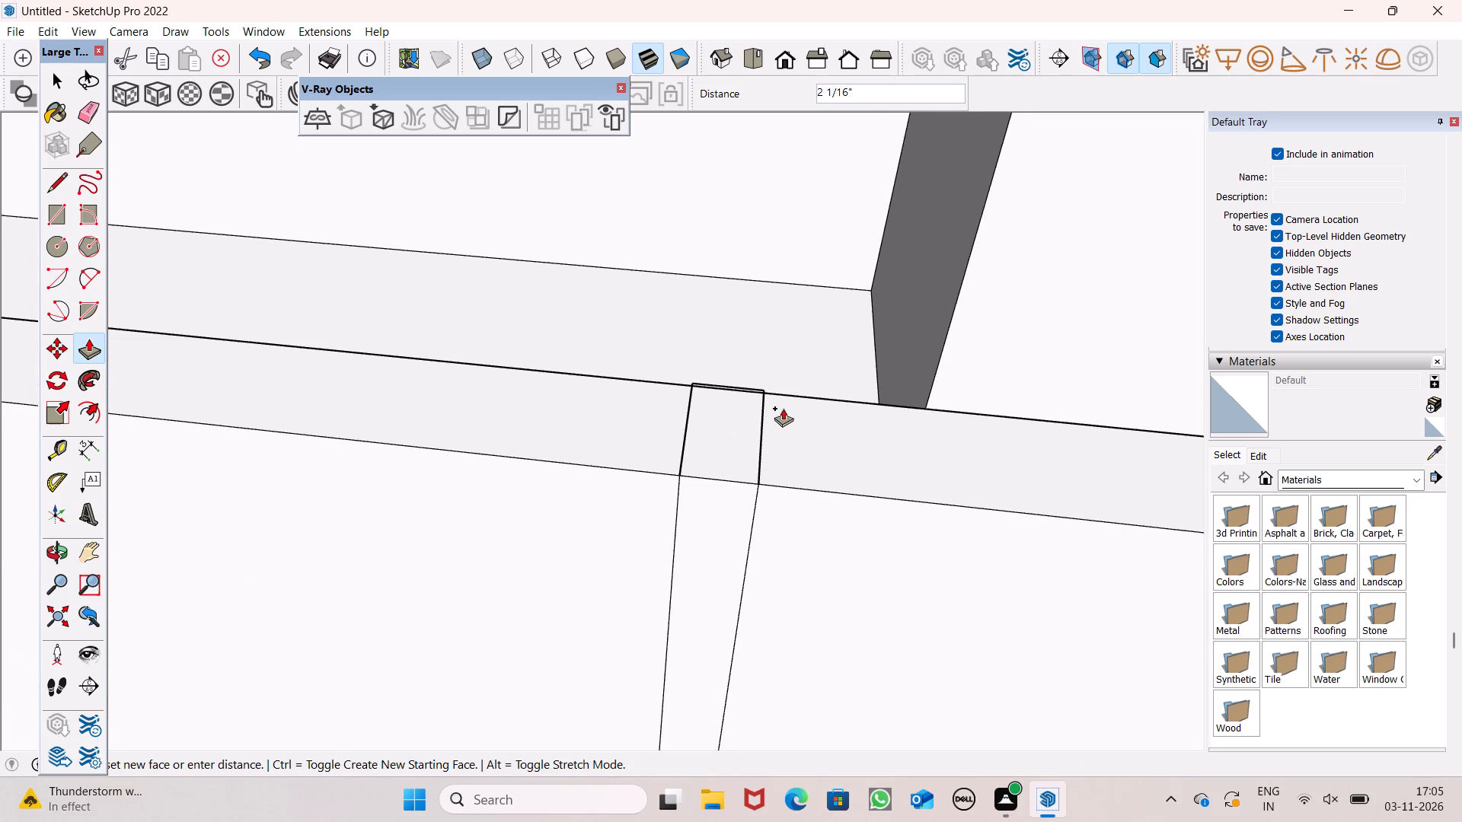
{"action": "left_click_drag", "start_coordinate": [783, 408], "coordinate": [788, 397]}
On the adjoining upper parapet around the corner, push the first narrow strip from the corner inward 2".
{"action": "scroll", "coordinate": [818, 352], "scroll_direction": "down", "scroll_amount": 13}
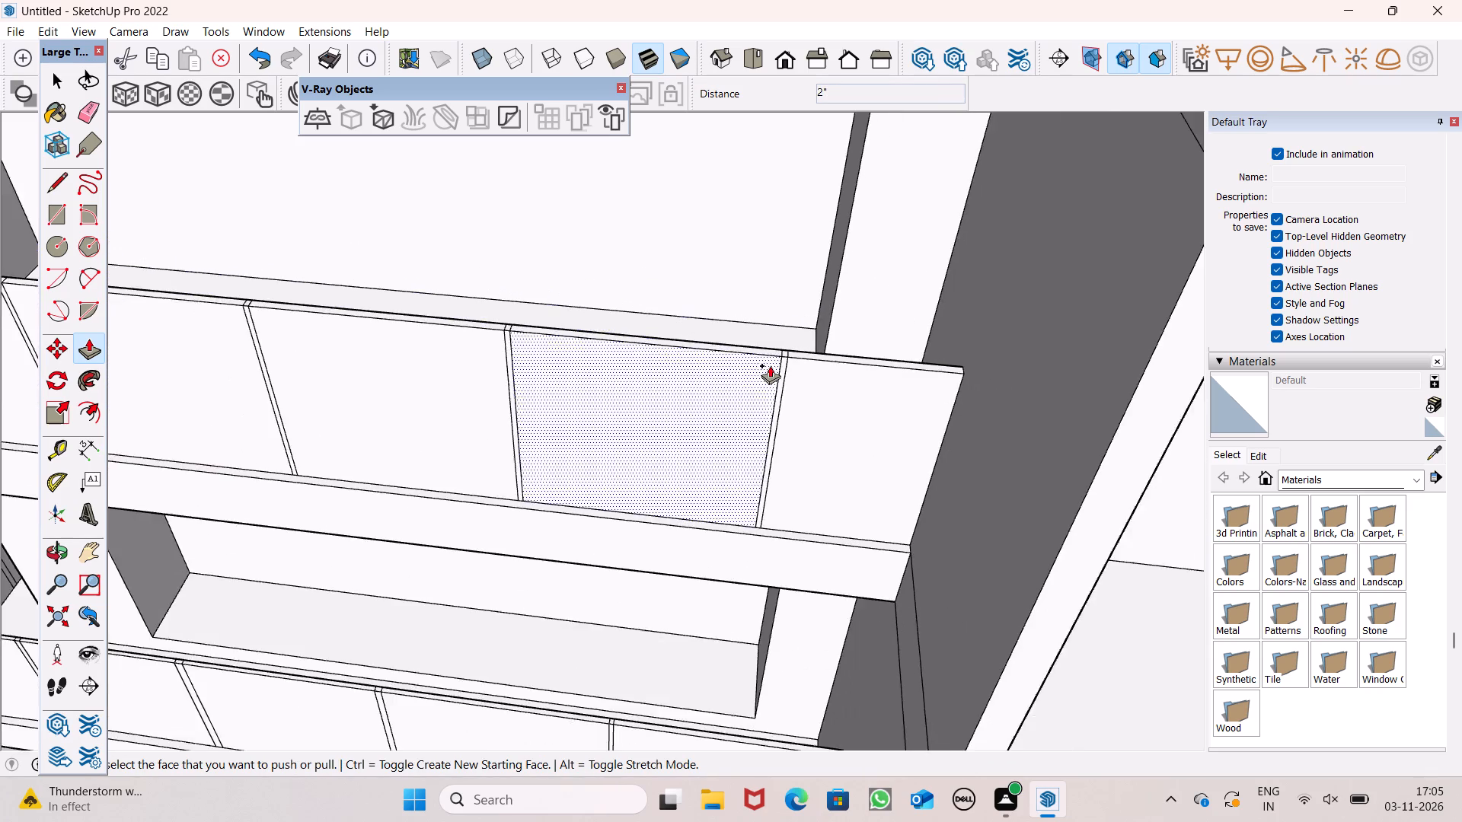
{"action": "scroll", "coordinate": [800, 356], "scroll_direction": "down", "scroll_amount": 7}
{"action": "scroll", "coordinate": [879, 362], "scroll_direction": "down", "scroll_amount": 9}
{"action": "middle_click_drag", "start_coordinate": [638, 427], "coordinate": [1184, 393]}
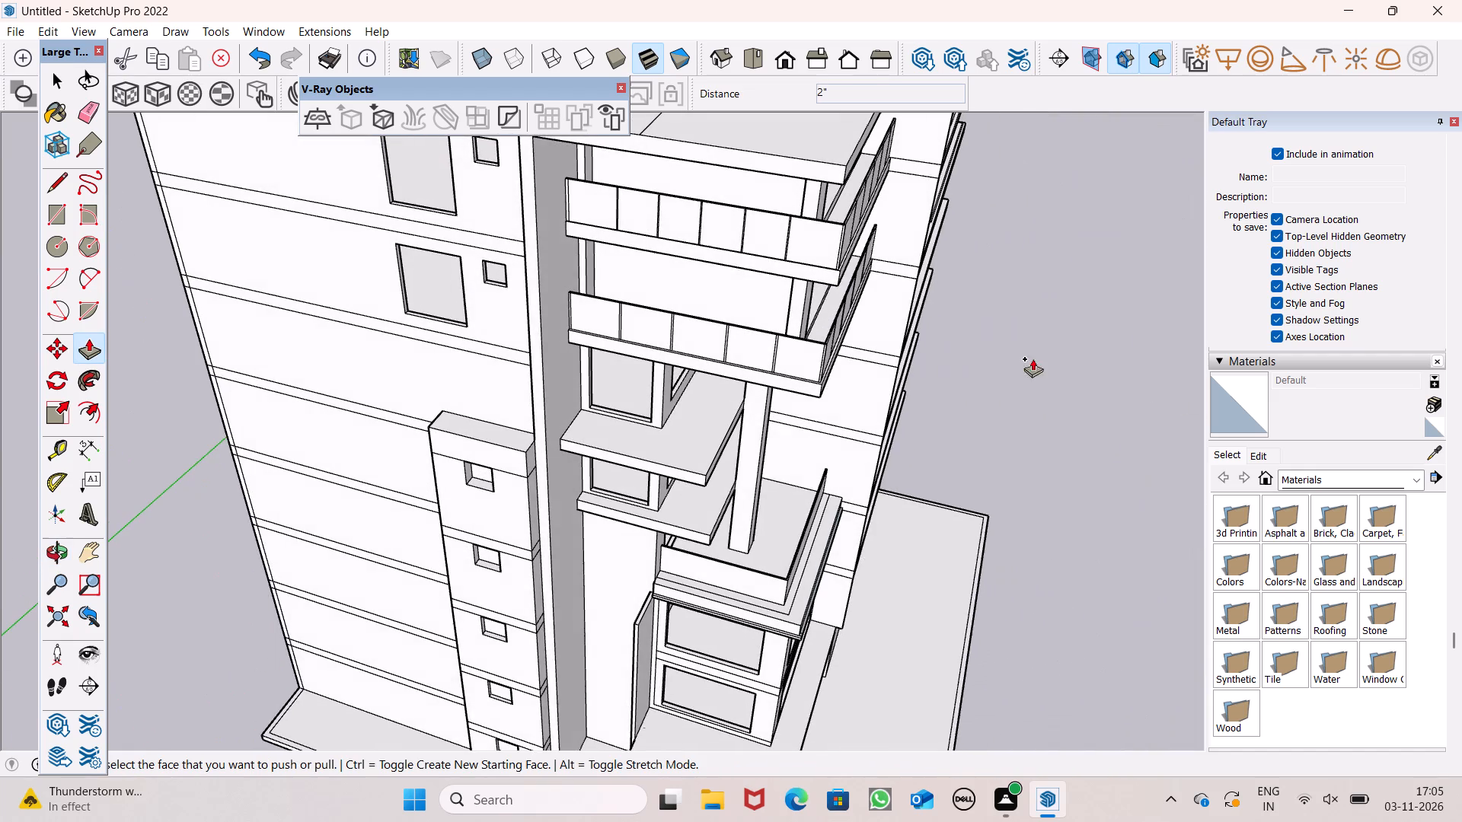
{"action": "scroll", "coordinate": [720, 254], "scroll_direction": "up", "scroll_amount": 1}
{"action": "middle_click_drag", "start_coordinate": [787, 221], "coordinate": [576, 262]}
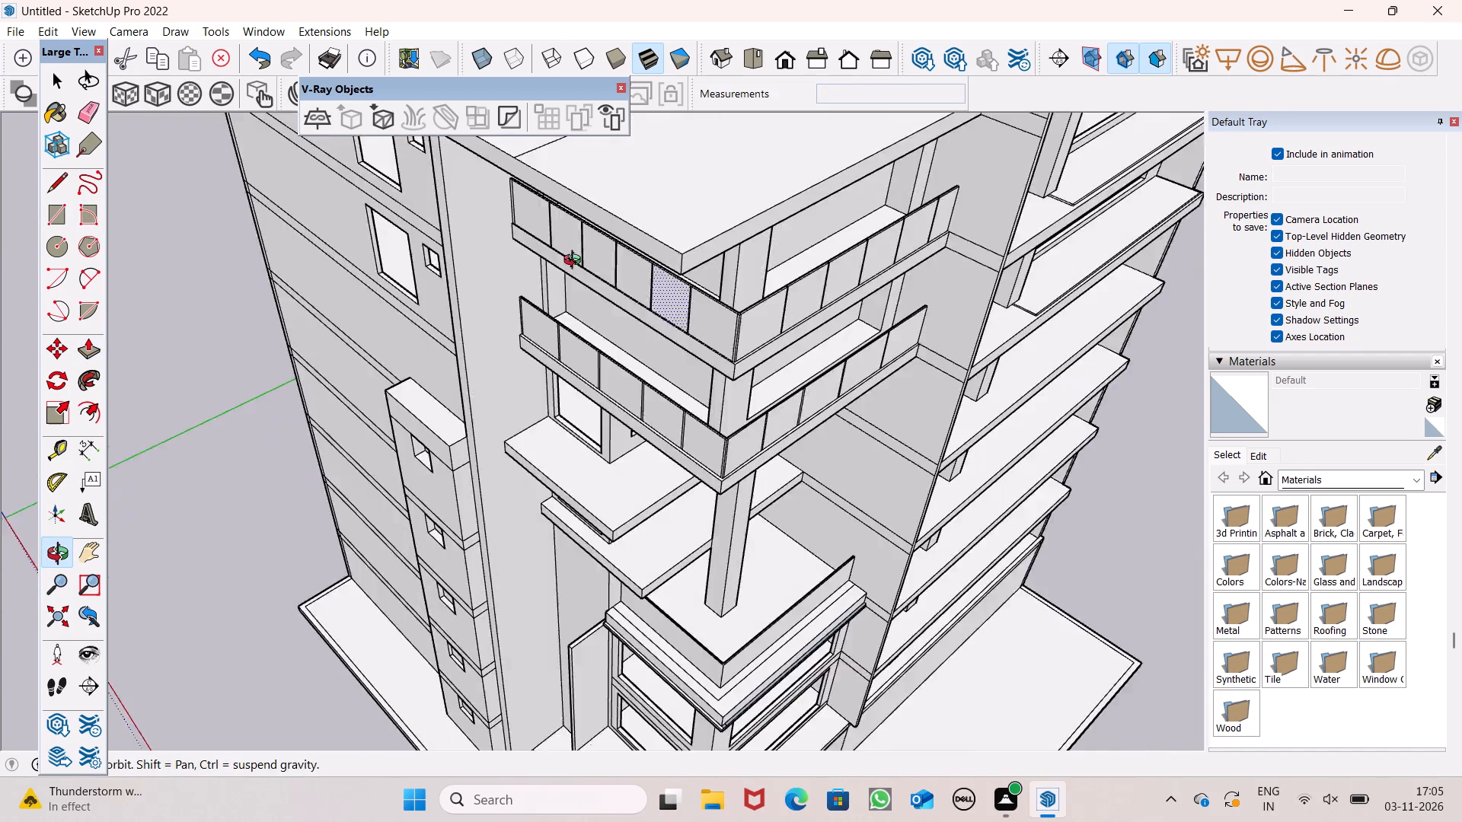
{"action": "middle_click_drag", "start_coordinate": [576, 262], "coordinate": [545, 276]}
{"action": "scroll", "coordinate": [677, 330], "scroll_direction": "up", "scroll_amount": 12}
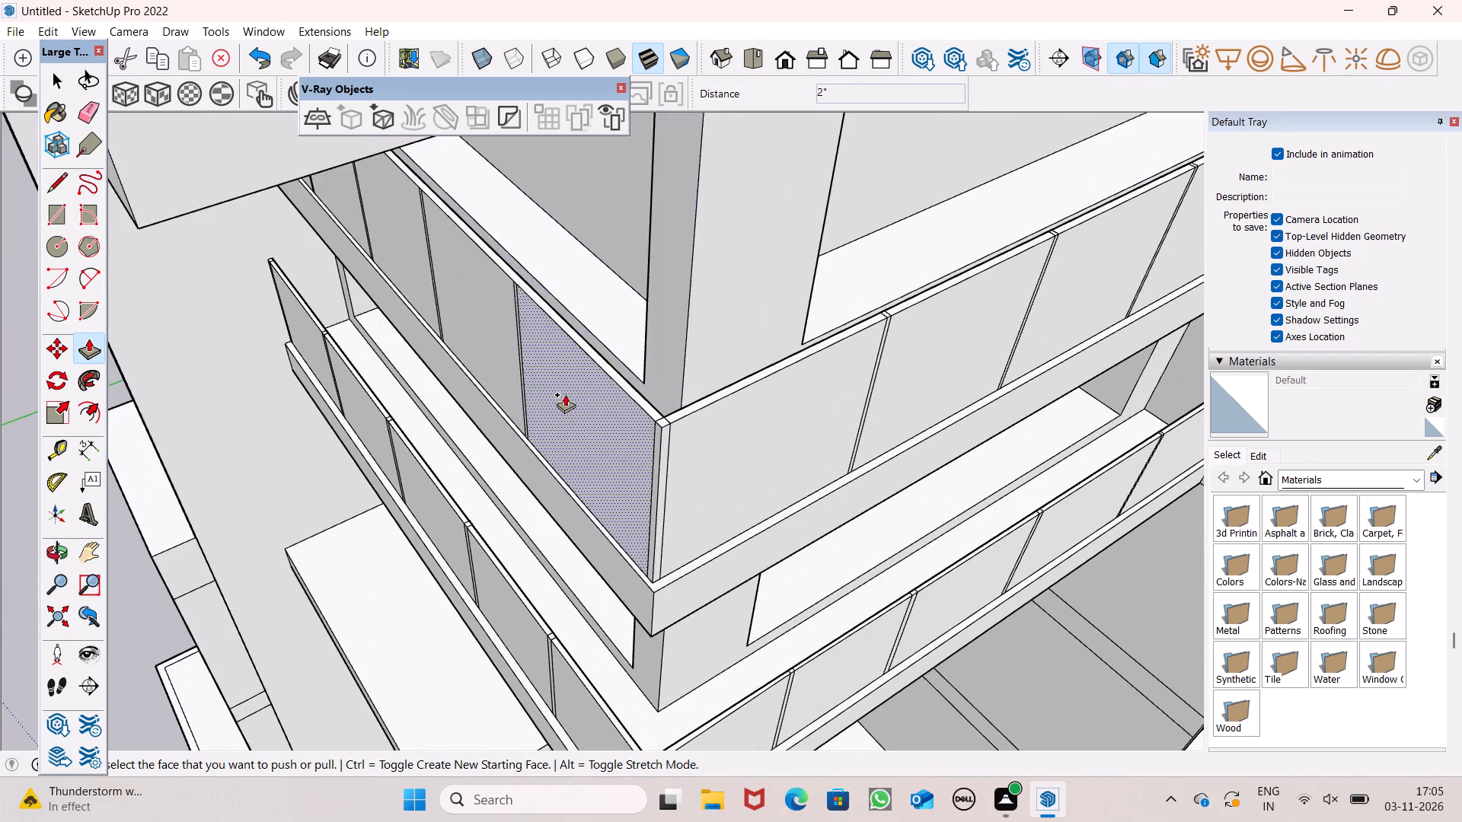
{"action": "middle_click_drag", "start_coordinate": [565, 395], "coordinate": [831, 402]}
{"action": "scroll", "coordinate": [688, 320], "scroll_direction": "up", "scroll_amount": 7}
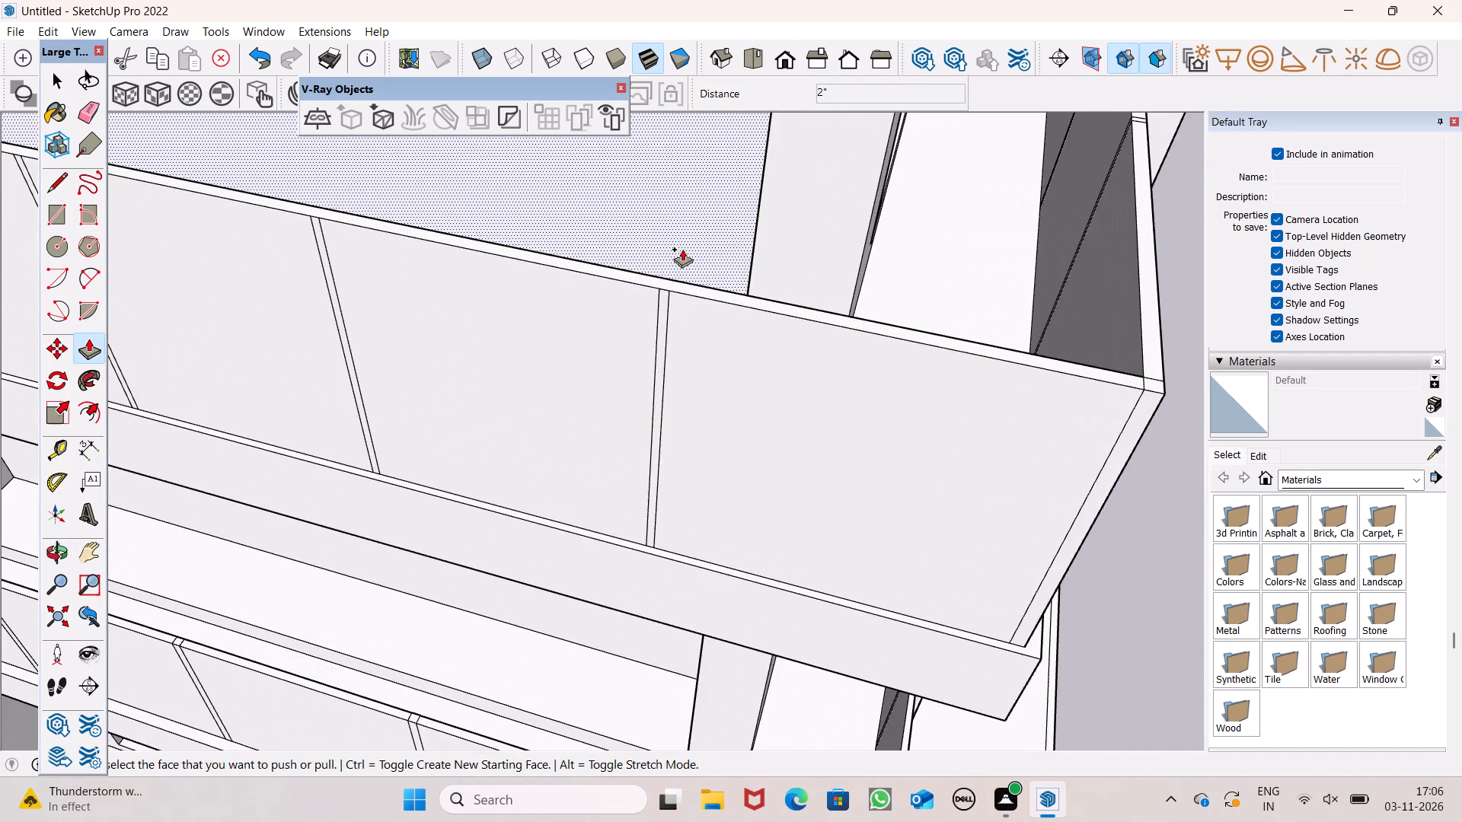
{"action": "scroll", "coordinate": [682, 249], "scroll_direction": "up", "scroll_amount": 8}
{"action": "scroll", "coordinate": [664, 305], "scroll_direction": "down", "scroll_amount": 2}
{"action": "left_click_drag", "start_coordinate": [640, 452], "coordinate": [638, 451]}
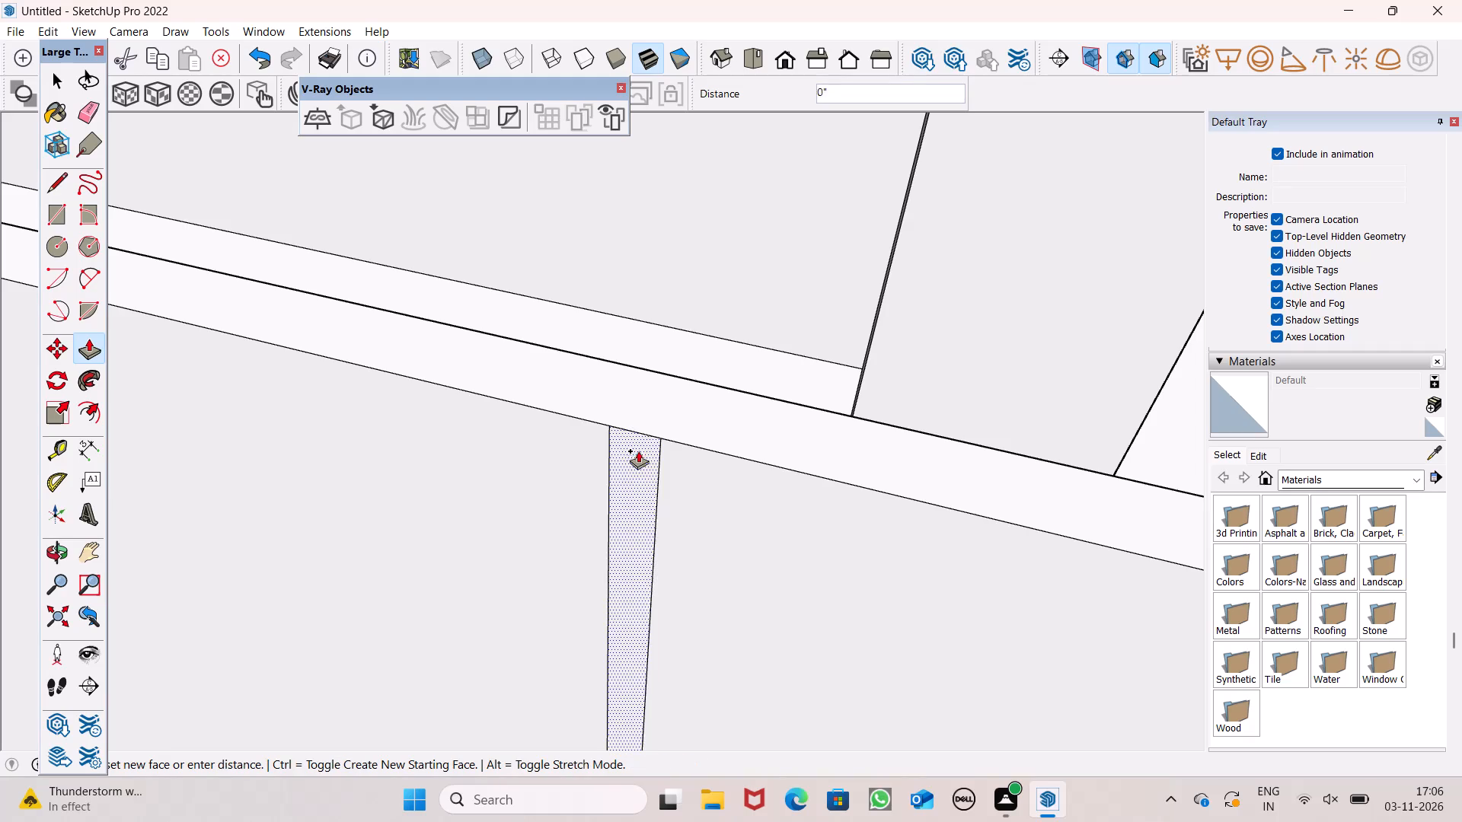
{"action": "left_click_drag", "start_coordinate": [638, 451], "coordinate": [710, 386]}
Push the second narrow strip from the corner on the adjoining upper parapet inward 2", to the back edge.
{"action": "scroll", "coordinate": [740, 351], "scroll_direction": "down", "scroll_amount": 6}
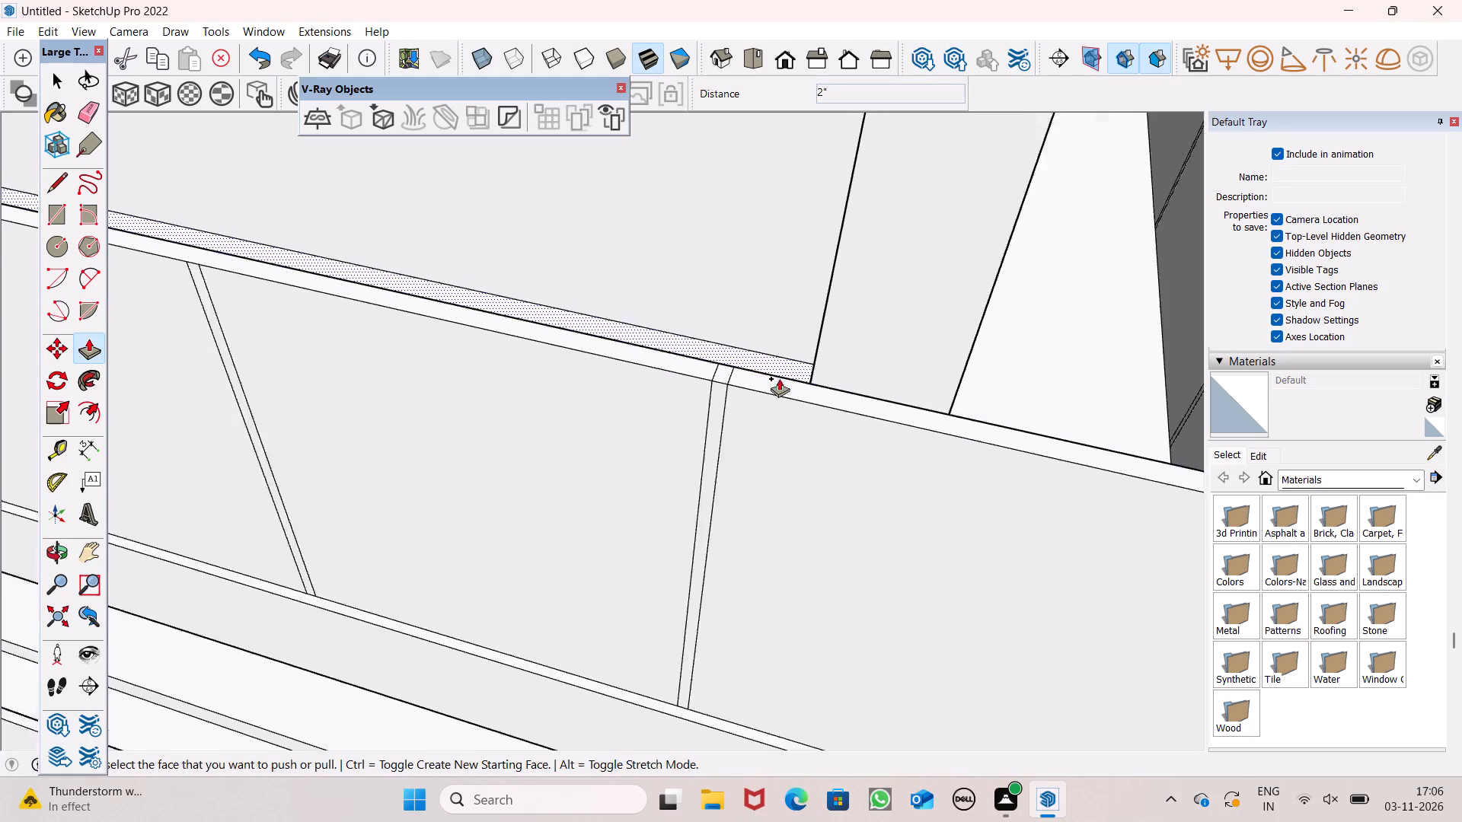
{"action": "scroll", "coordinate": [779, 378], "scroll_direction": "down", "scroll_amount": 6}
{"action": "scroll", "coordinate": [493, 314], "scroll_direction": "up", "scroll_amount": 13}
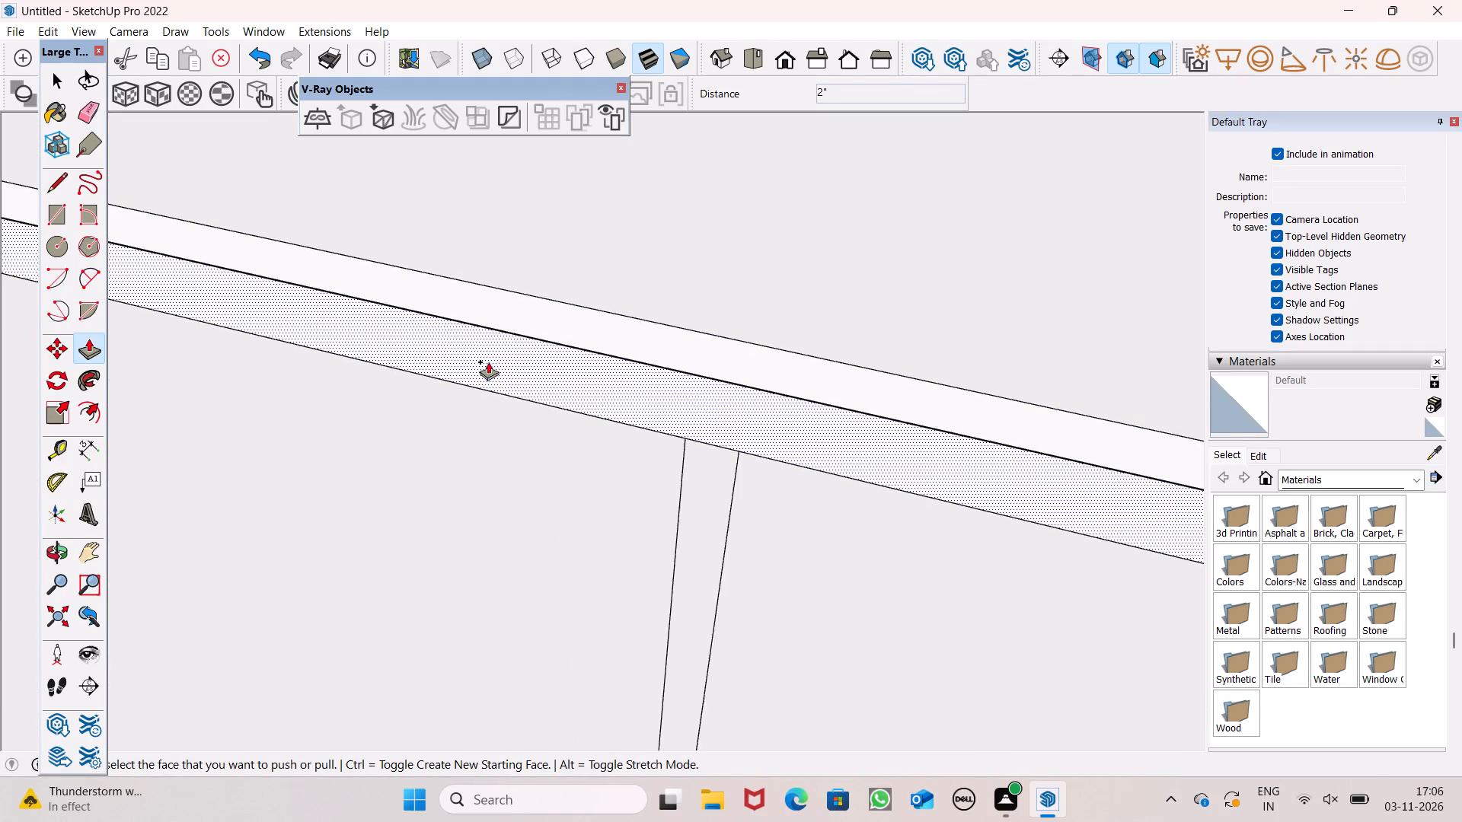
{"action": "scroll", "coordinate": [488, 362], "scroll_direction": "up", "scroll_amount": 1}
{"action": "scroll", "coordinate": [537, 374], "scroll_direction": "down", "scroll_amount": 3}
{"action": "scroll", "coordinate": [796, 441], "scroll_direction": "up", "scroll_amount": 5}
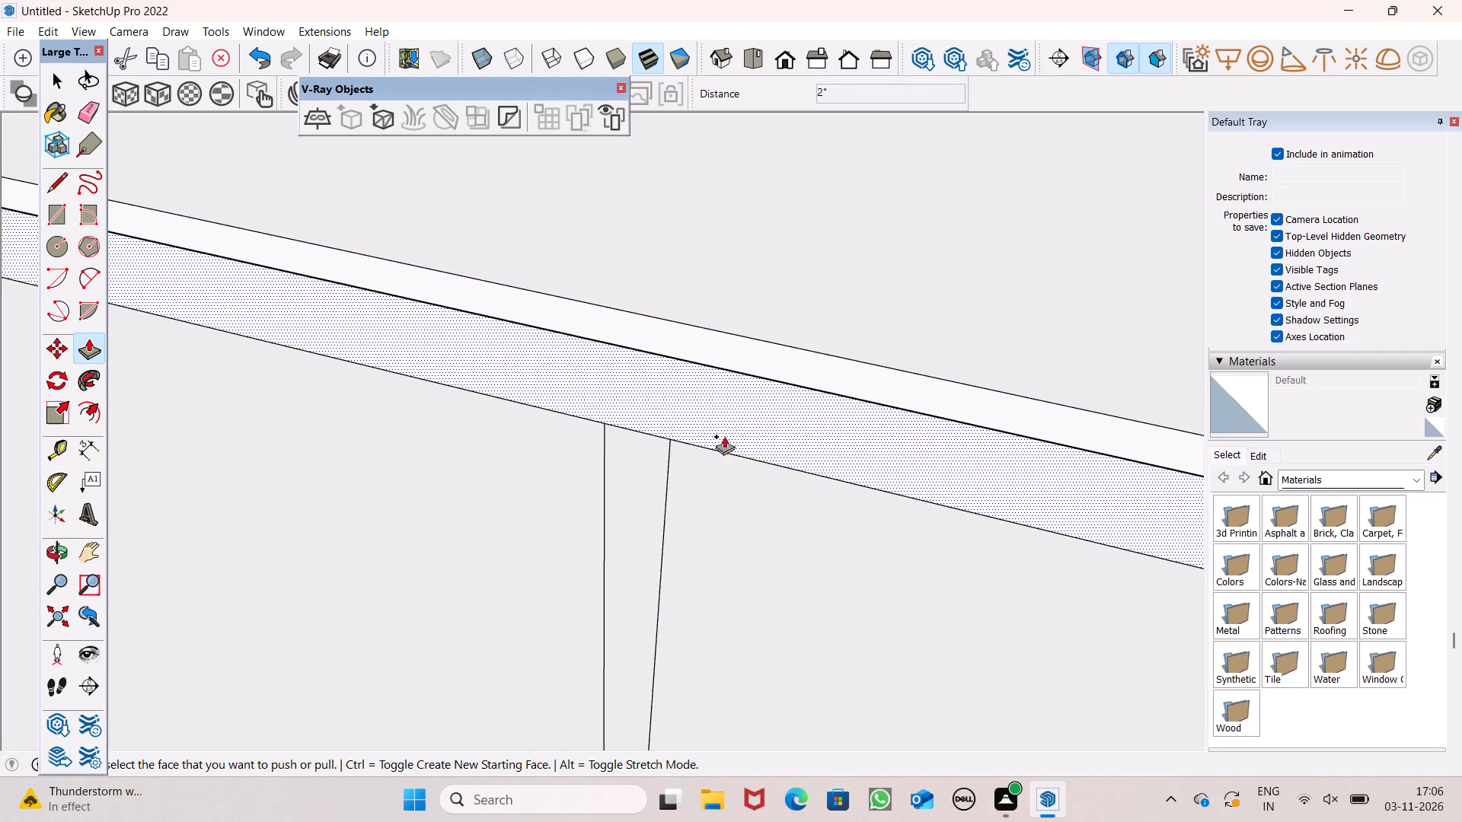
{"action": "left_click_drag", "start_coordinate": [628, 440], "coordinate": [720, 364]}
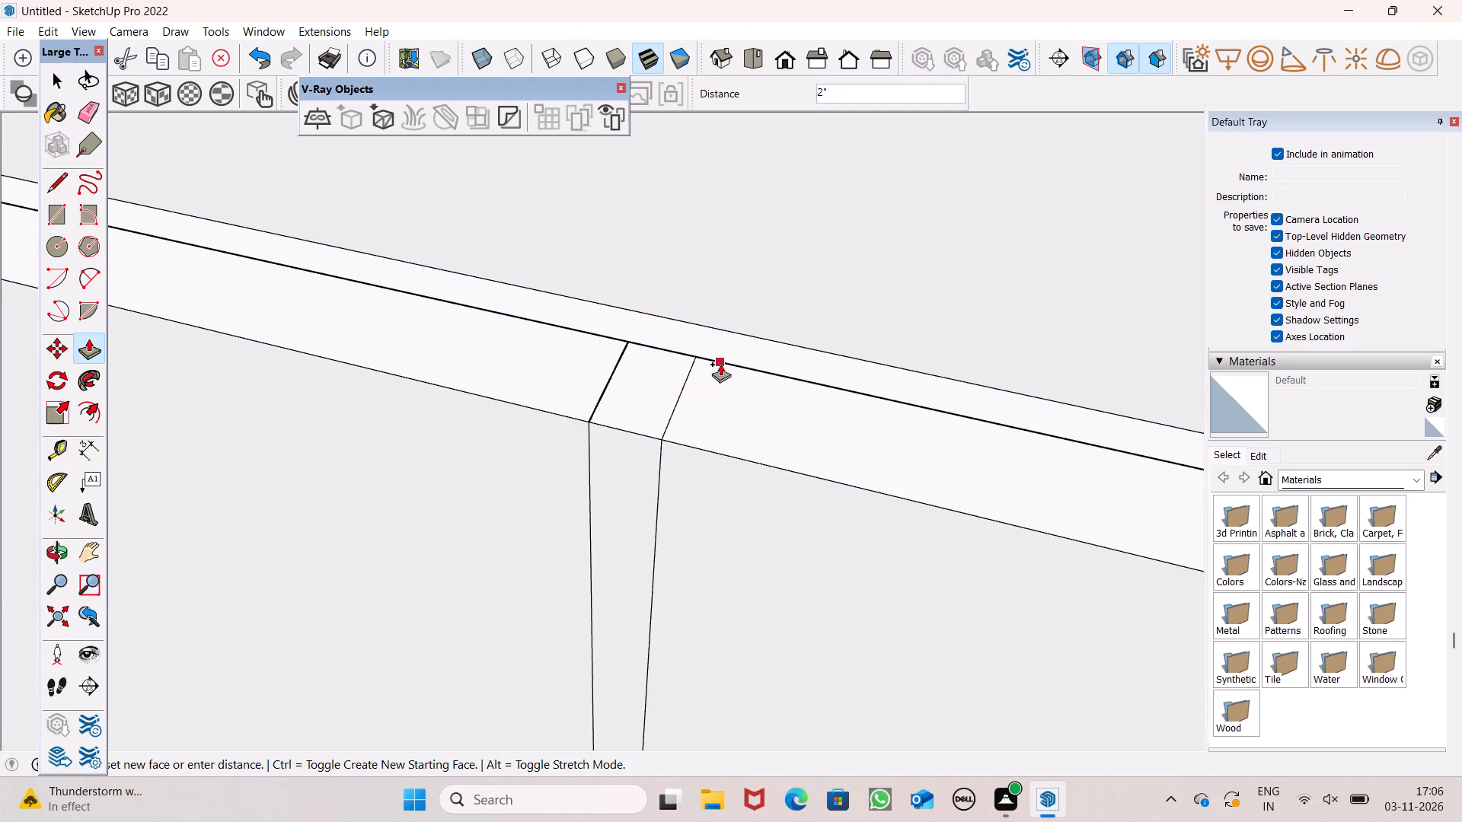
{"action": "left_click_drag", "start_coordinate": [720, 364], "coordinate": [721, 364]}
Push the third narrow strip from the corner on the adjoining upper parapet inward 2", to the back edge.
{"action": "scroll", "coordinate": [795, 346], "scroll_direction": "down", "scroll_amount": 12}
{"action": "scroll", "coordinate": [479, 279], "scroll_direction": "up", "scroll_amount": 3}
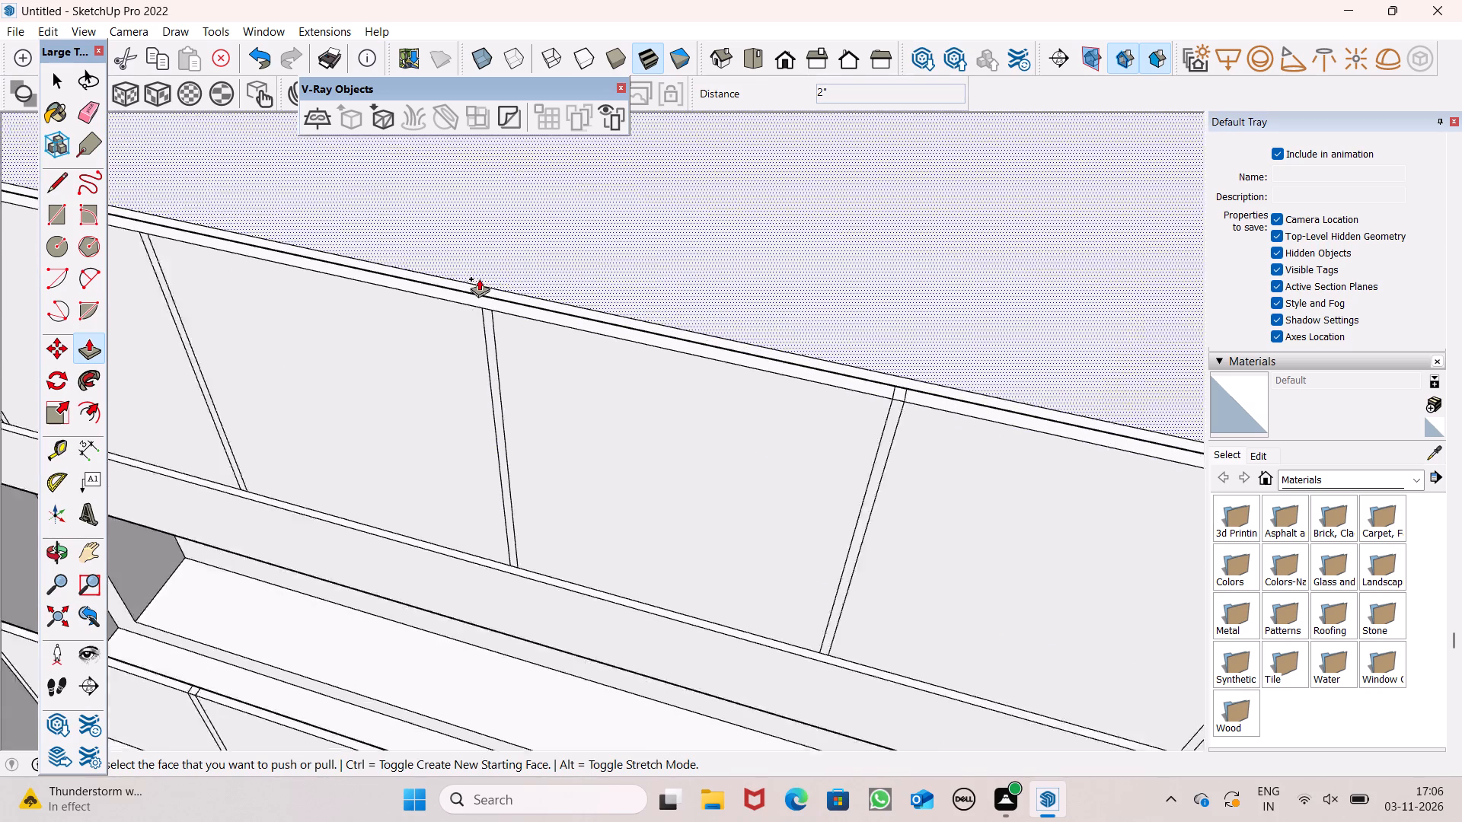
{"action": "scroll", "coordinate": [479, 279], "scroll_direction": "up", "scroll_amount": 4}
{"action": "scroll", "coordinate": [461, 339], "scroll_direction": "up", "scroll_amount": 6}
{"action": "scroll", "coordinate": [575, 381], "scroll_direction": "up", "scroll_amount": 8}
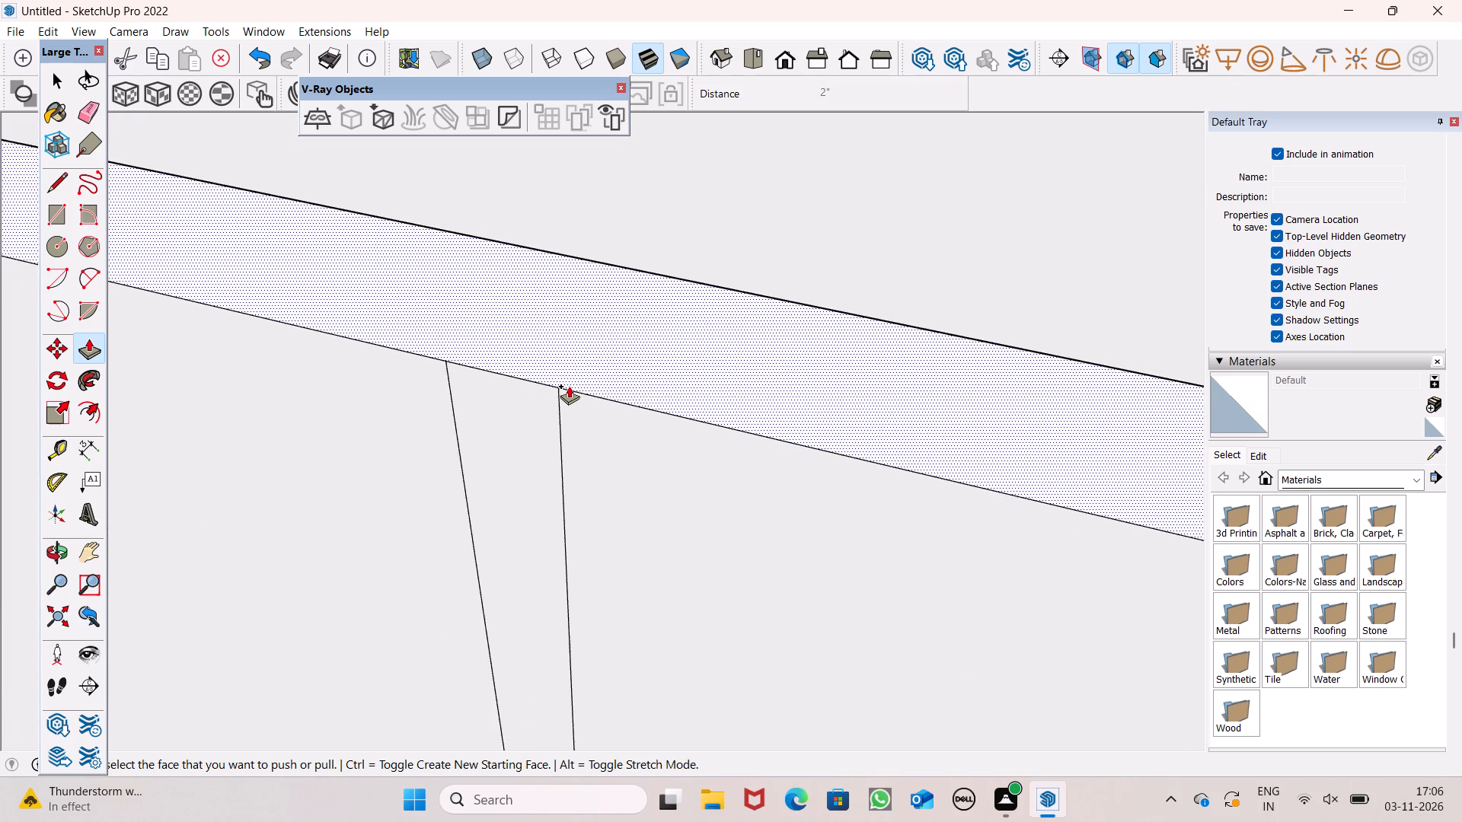
{"action": "left_click_drag", "start_coordinate": [520, 390], "coordinate": [653, 264]}
Push the fourth narrow strip from the corner on the adjoining upper parapet inward 2", to the back edge.
{"action": "scroll", "coordinate": [688, 290], "scroll_direction": "down", "scroll_amount": 16}
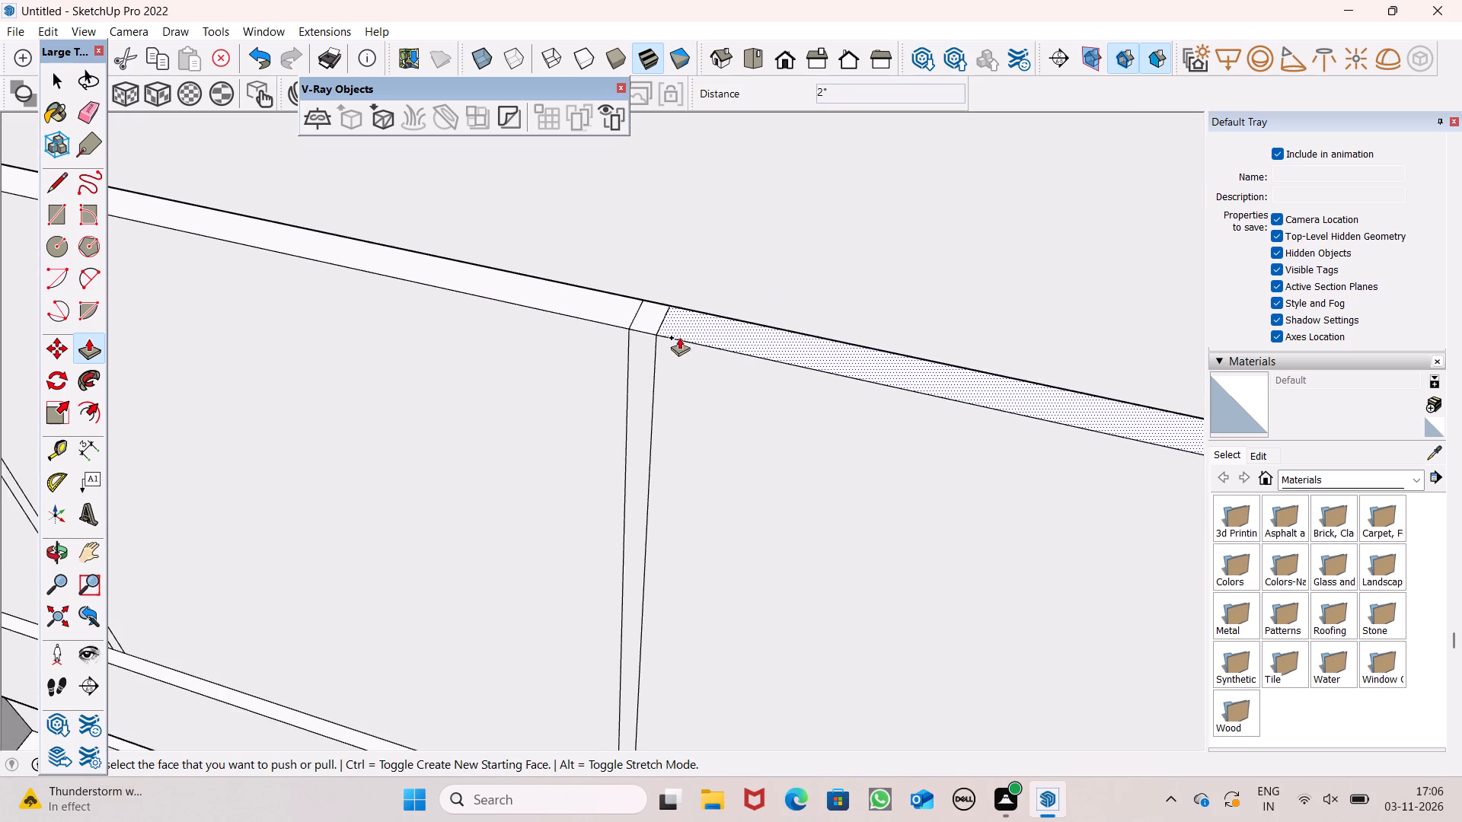
{"action": "scroll", "coordinate": [679, 341], "scroll_direction": "down", "scroll_amount": 11}
{"action": "scroll", "coordinate": [258, 252], "scroll_direction": "up", "scroll_amount": 8}
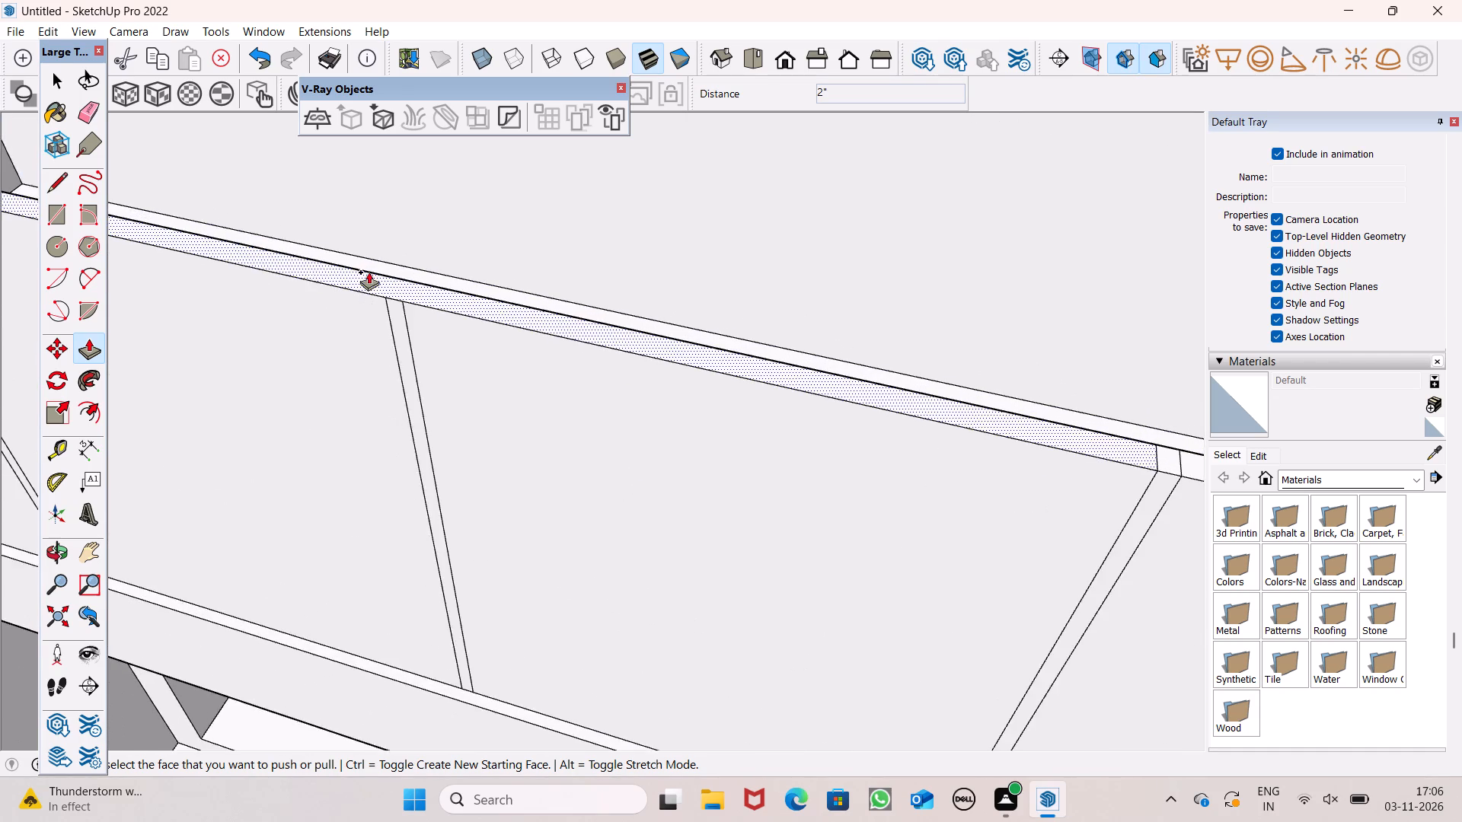
{"action": "scroll", "coordinate": [404, 272], "scroll_direction": "up", "scroll_amount": 7}
{"action": "scroll", "coordinate": [433, 316], "scroll_direction": "down", "scroll_amount": 7}
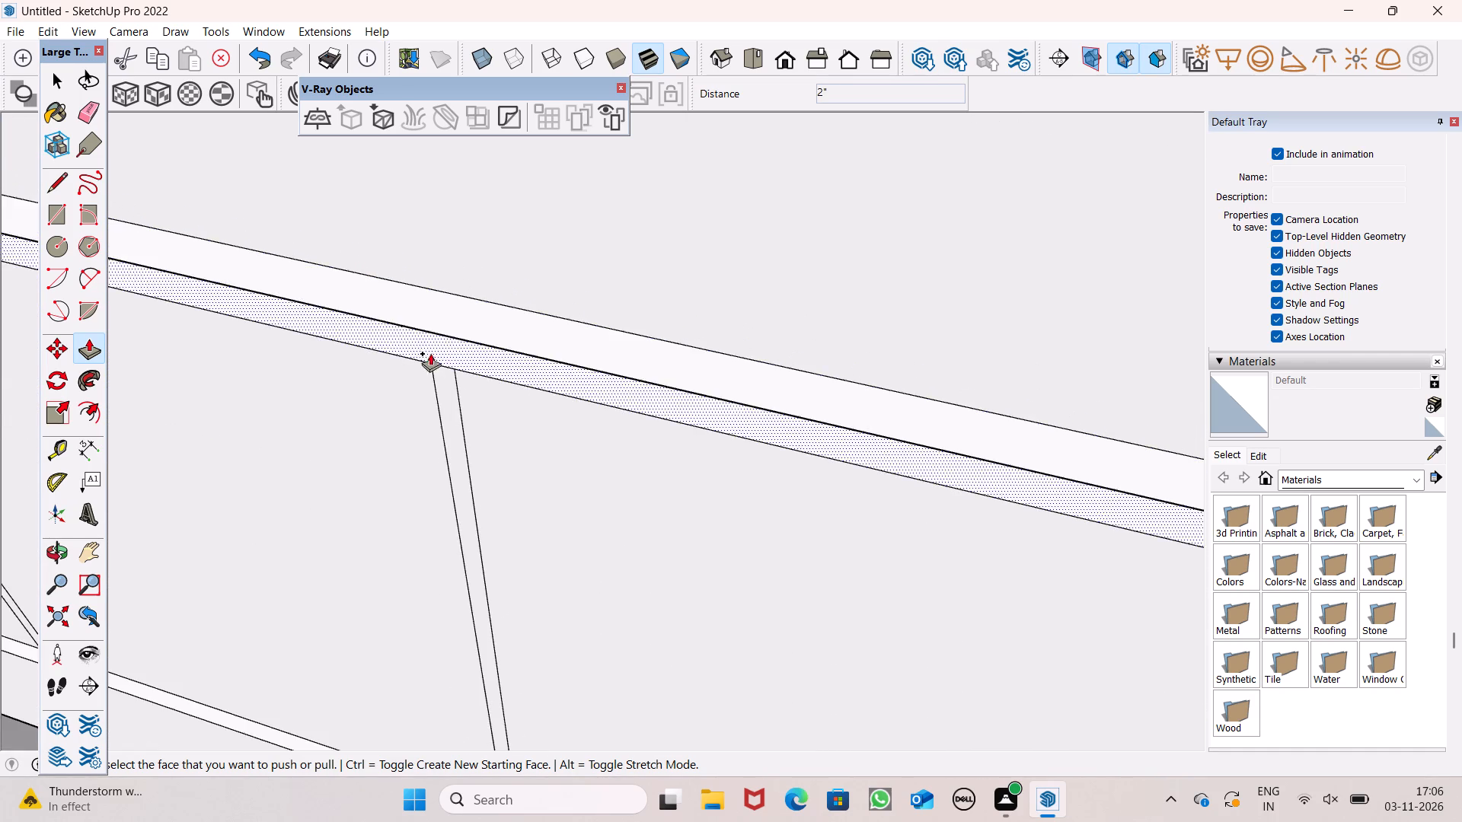
{"action": "scroll", "coordinate": [443, 389], "scroll_direction": "up", "scroll_amount": 8}
{"action": "scroll", "coordinate": [426, 319], "scroll_direction": "up", "scroll_amount": 8}
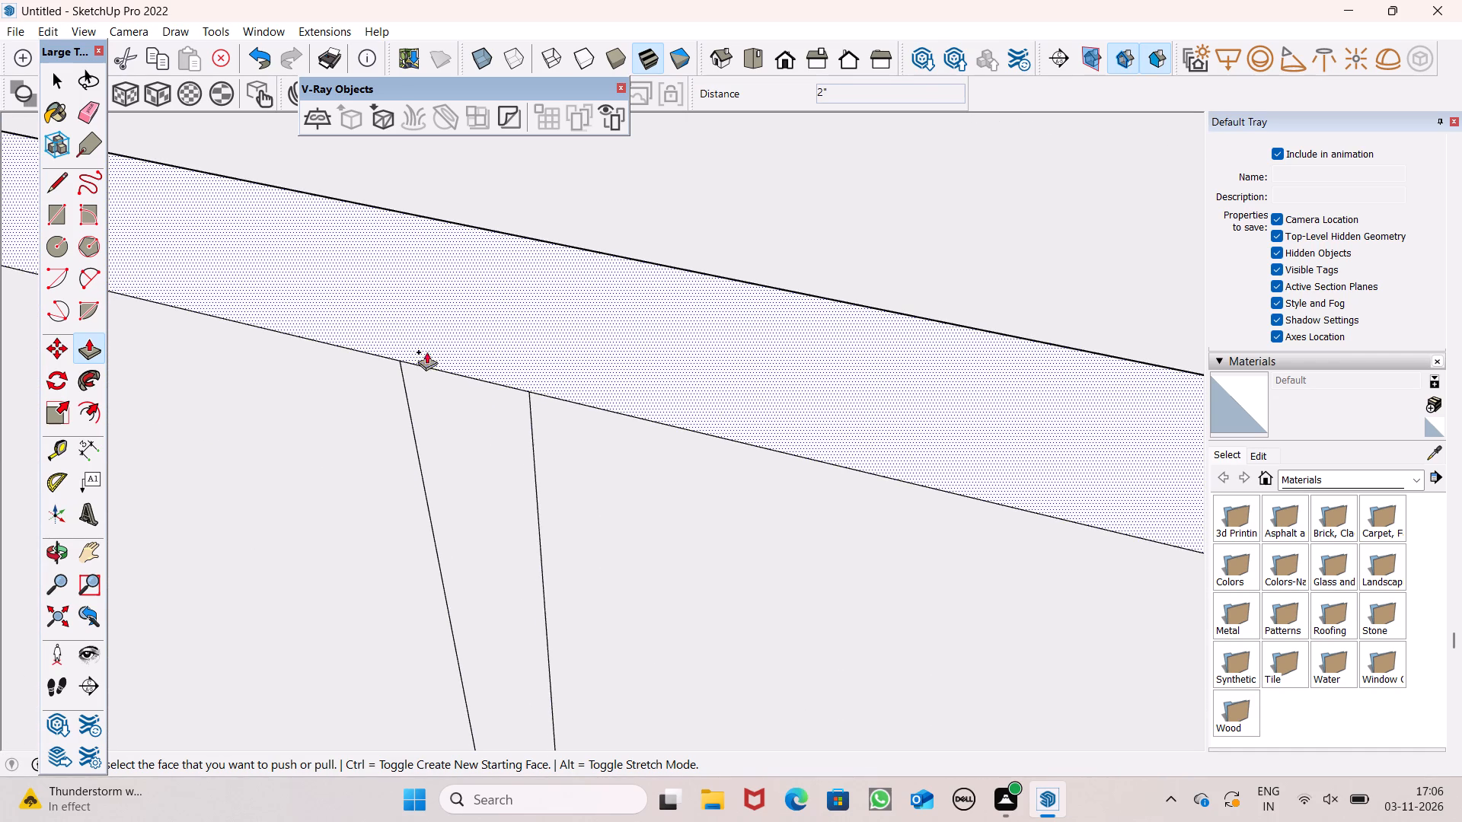
{"action": "left_click_drag", "start_coordinate": [450, 383], "coordinate": [615, 256]}
Push the fifth and last narrow strip on the adjoining upper parapet inward 2", to the back edge.
{"action": "scroll", "coordinate": [675, 303], "scroll_direction": "down", "scroll_amount": 10}
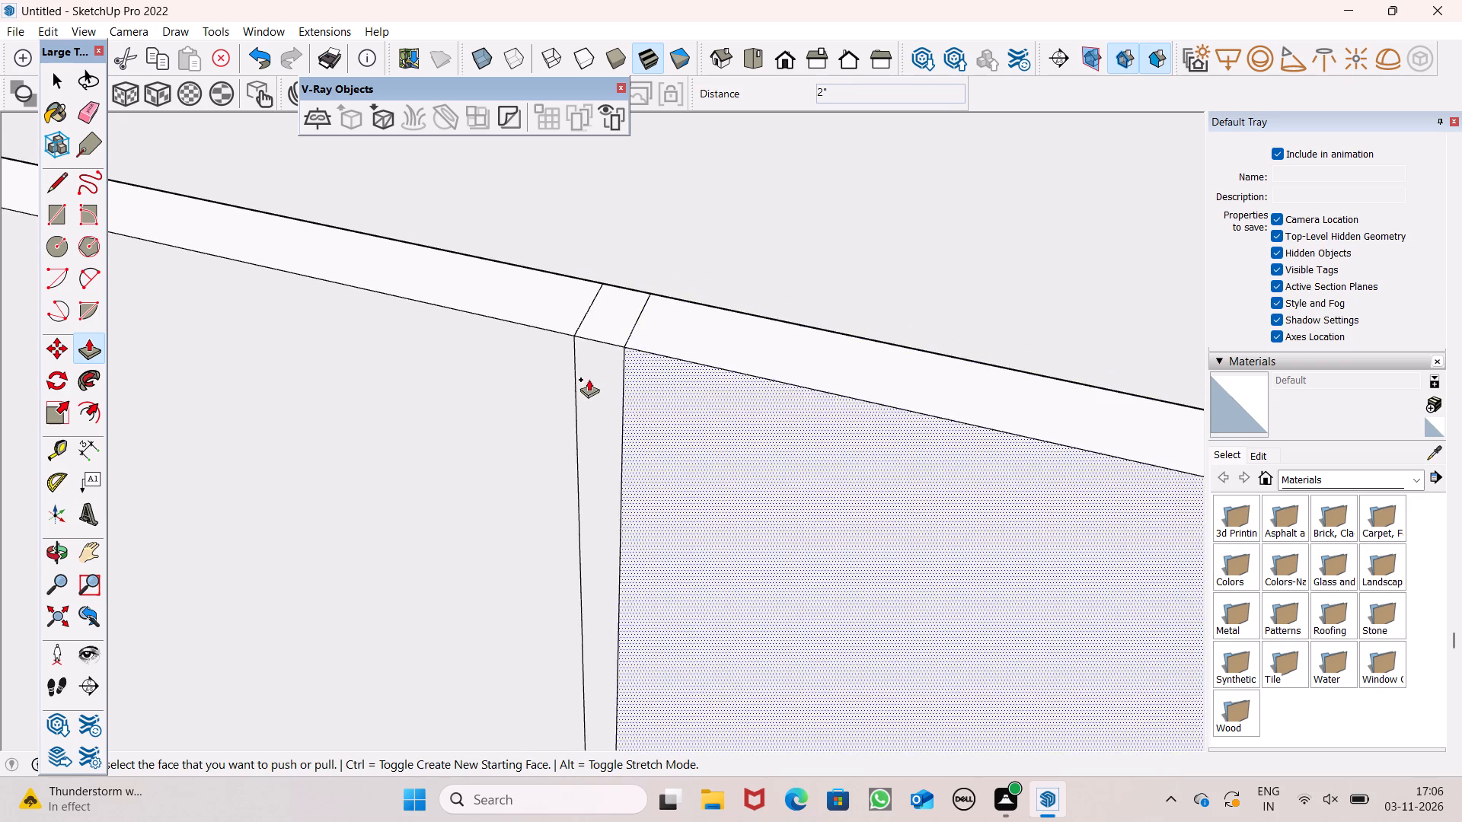
{"action": "middle_click_drag", "start_coordinate": [589, 381], "coordinate": [707, 339]}
{"action": "scroll", "coordinate": [646, 334], "scroll_direction": "down", "scroll_amount": 12}
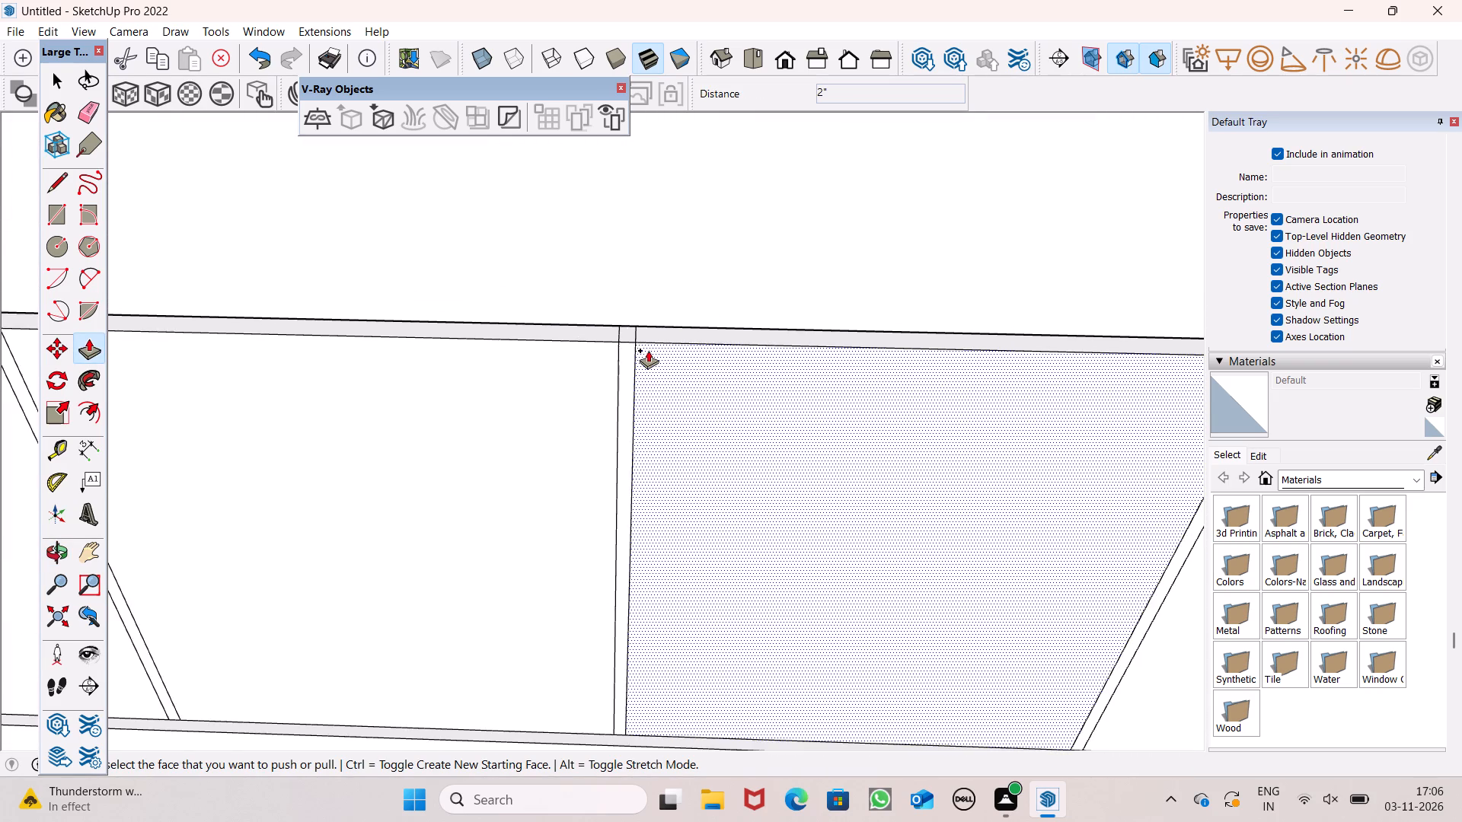
{"action": "scroll", "coordinate": [648, 351], "scroll_direction": "down", "scroll_amount": 9}
{"action": "scroll", "coordinate": [359, 328], "scroll_direction": "up", "scroll_amount": 7}
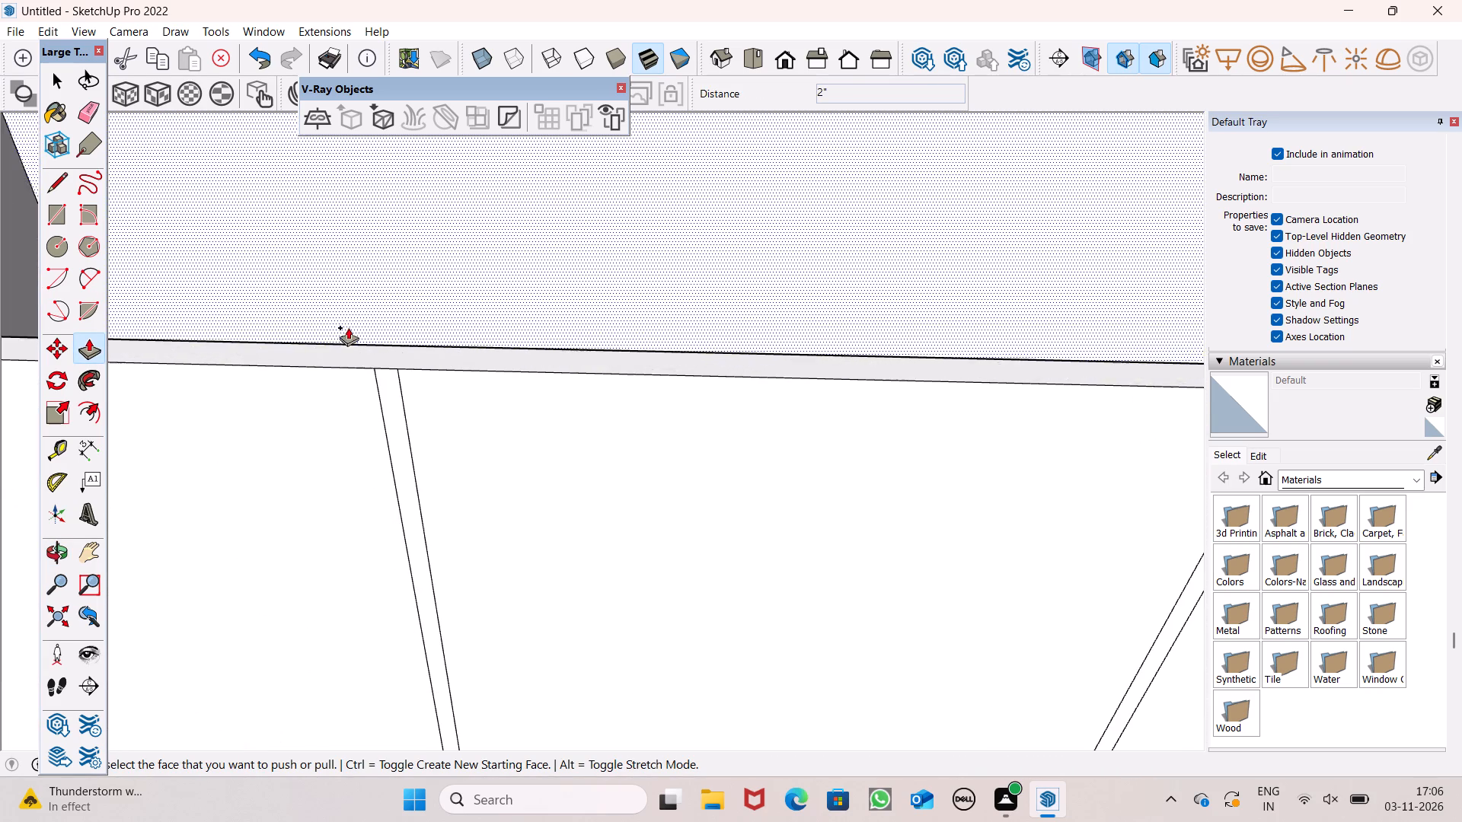
{"action": "scroll", "coordinate": [416, 364], "scroll_direction": "up", "scroll_amount": 8}
{"action": "left_click_drag", "start_coordinate": [386, 379], "coordinate": [428, 317]}
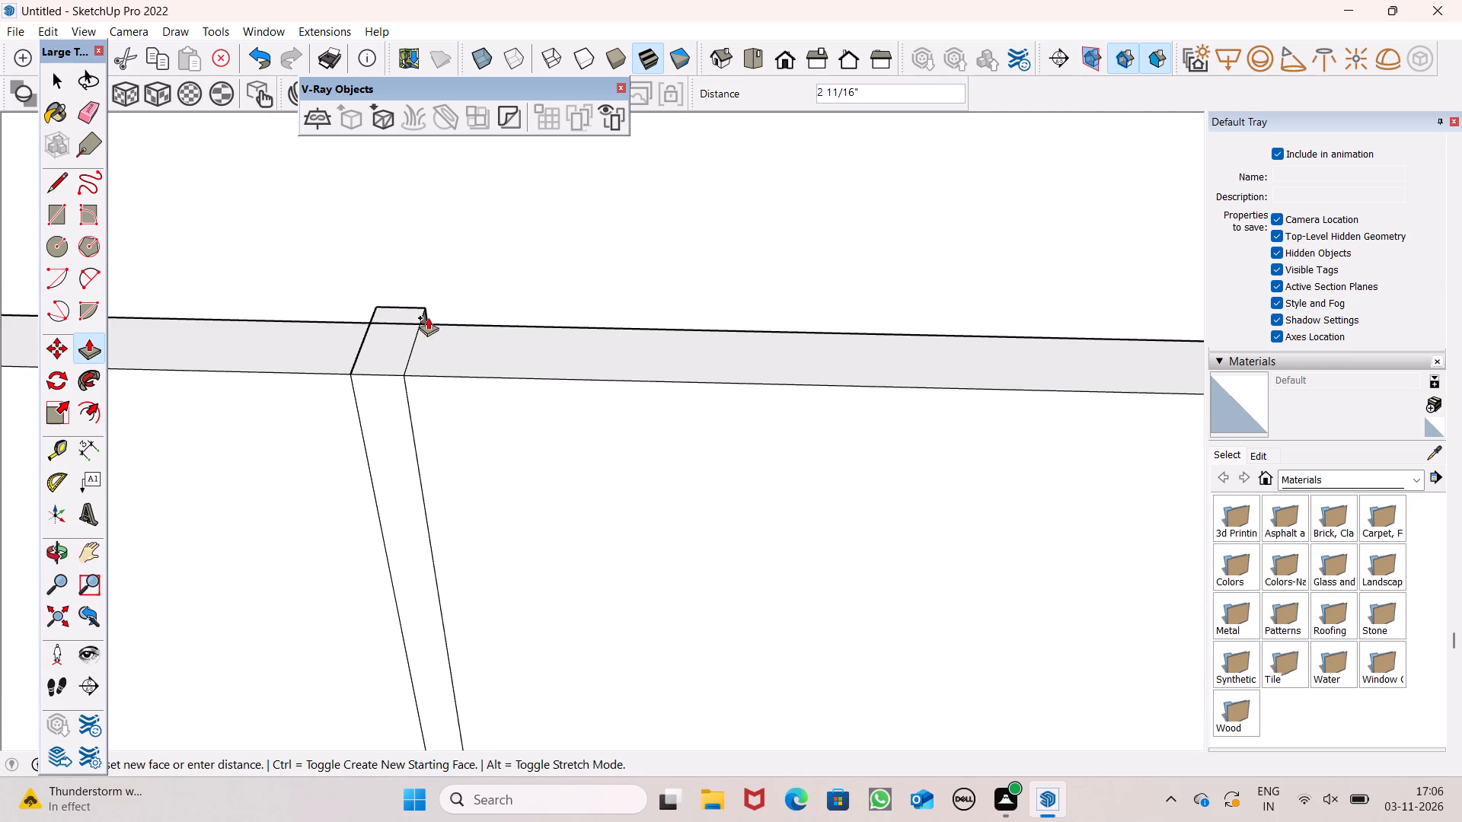
{"action": "left_click_drag", "start_coordinate": [428, 317], "coordinate": [443, 323]}
{"action": "scroll", "coordinate": [618, 288], "scroll_direction": "down", "scroll_amount": 14}
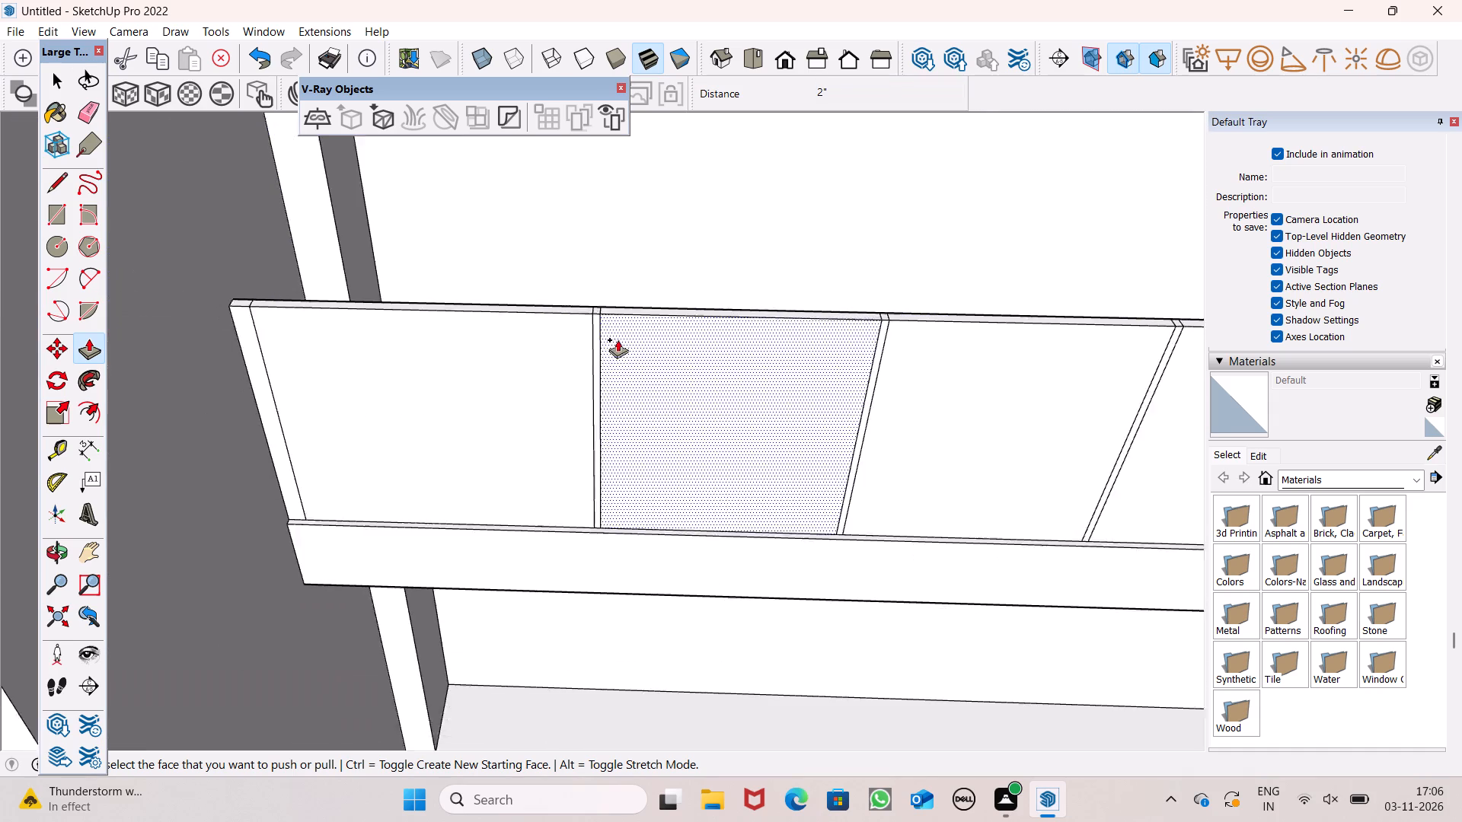
{"action": "middle_click_drag", "start_coordinate": [450, 365], "coordinate": [378, 388]}
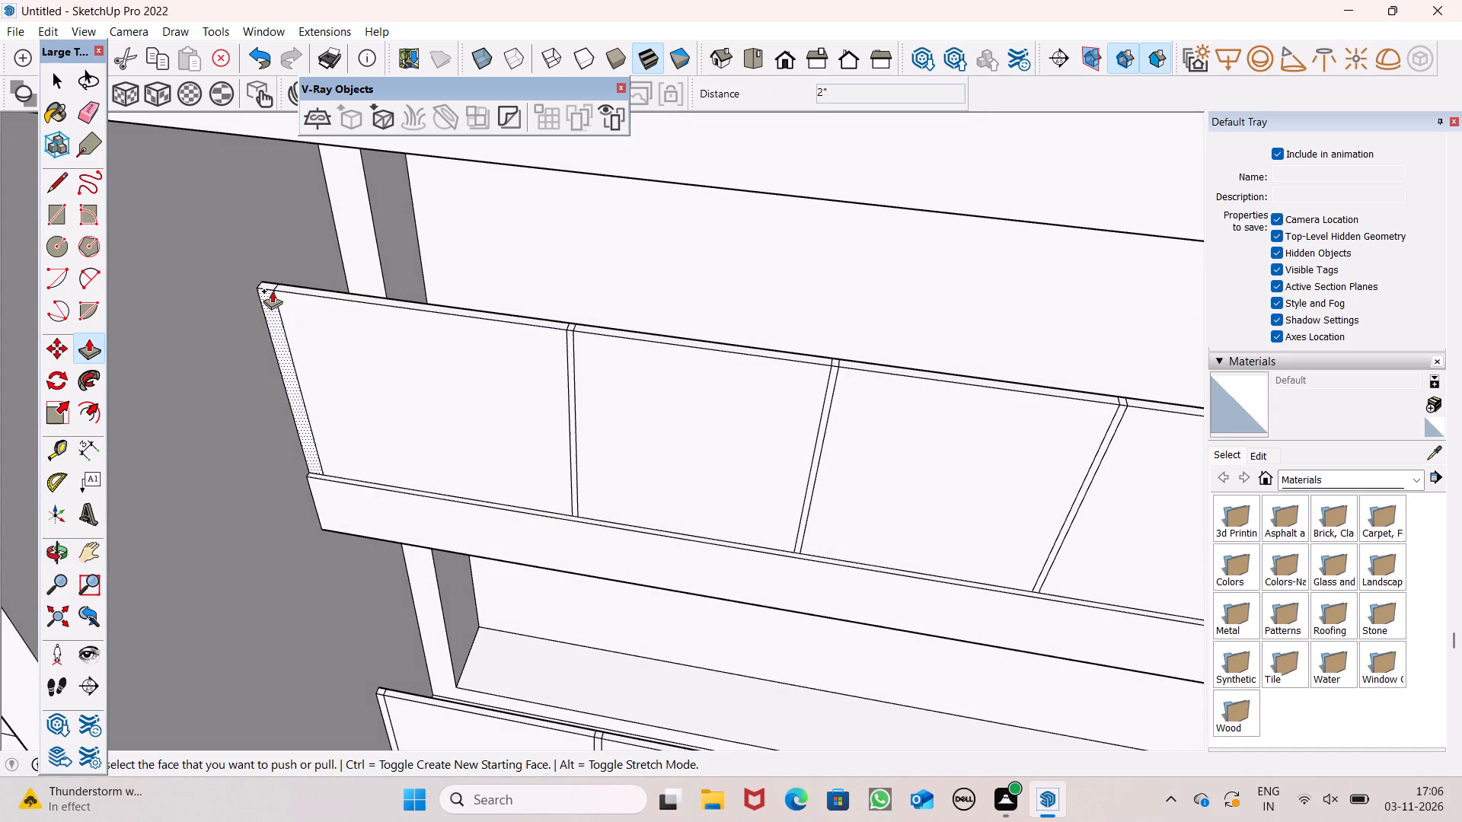
{"action": "scroll", "coordinate": [458, 300], "scroll_direction": "down", "scroll_amount": 11}
{"action": "key", "text": "space"}
Examine the building from several sides, checking the panelled upper balcony parapets and the plain terrace parapet below the column.
{"action": "scroll", "coordinate": [513, 371], "scroll_direction": "down", "scroll_amount": 3}
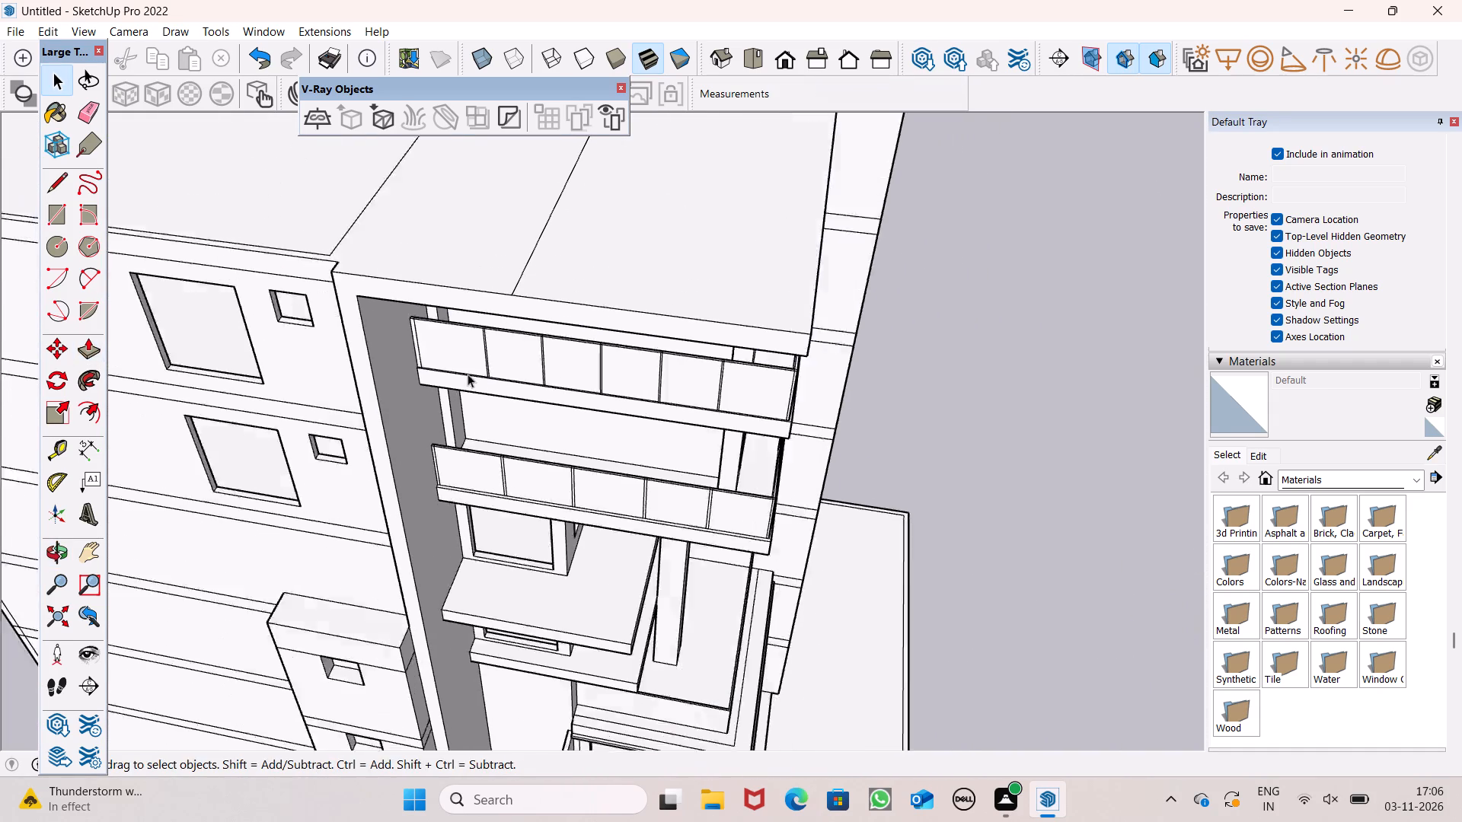
{"action": "scroll", "coordinate": [468, 374], "scroll_direction": "down", "scroll_amount": 2}
{"action": "middle_click_drag", "start_coordinate": [597, 454], "coordinate": [437, 204]}
{"action": "scroll", "coordinate": [599, 362], "scroll_direction": "down", "scroll_amount": 5}
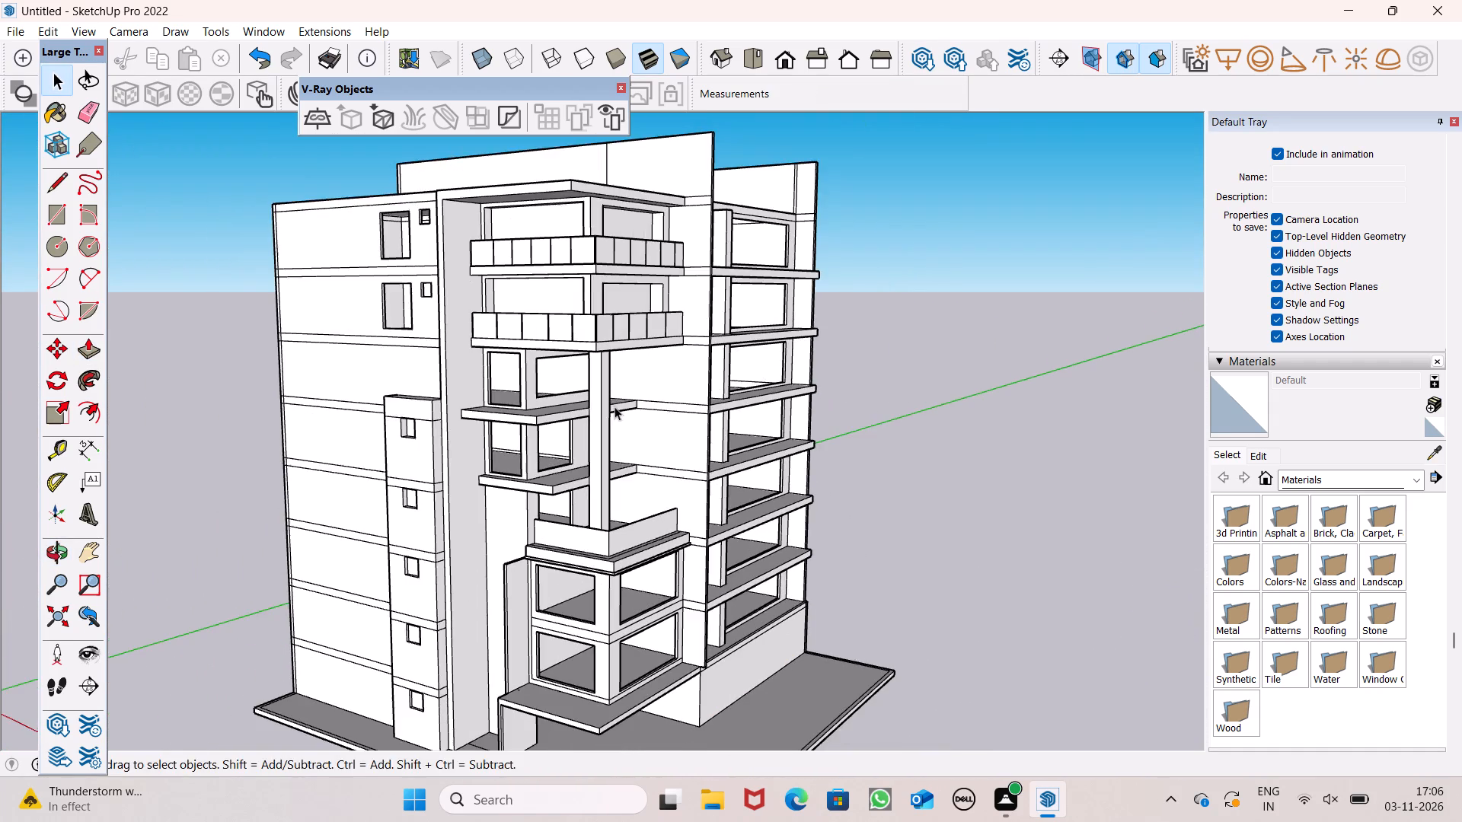
{"action": "middle_click_drag", "start_coordinate": [634, 425], "coordinate": [109, 645]}
{"action": "scroll", "coordinate": [408, 423], "scroll_direction": "down", "scroll_amount": 2}
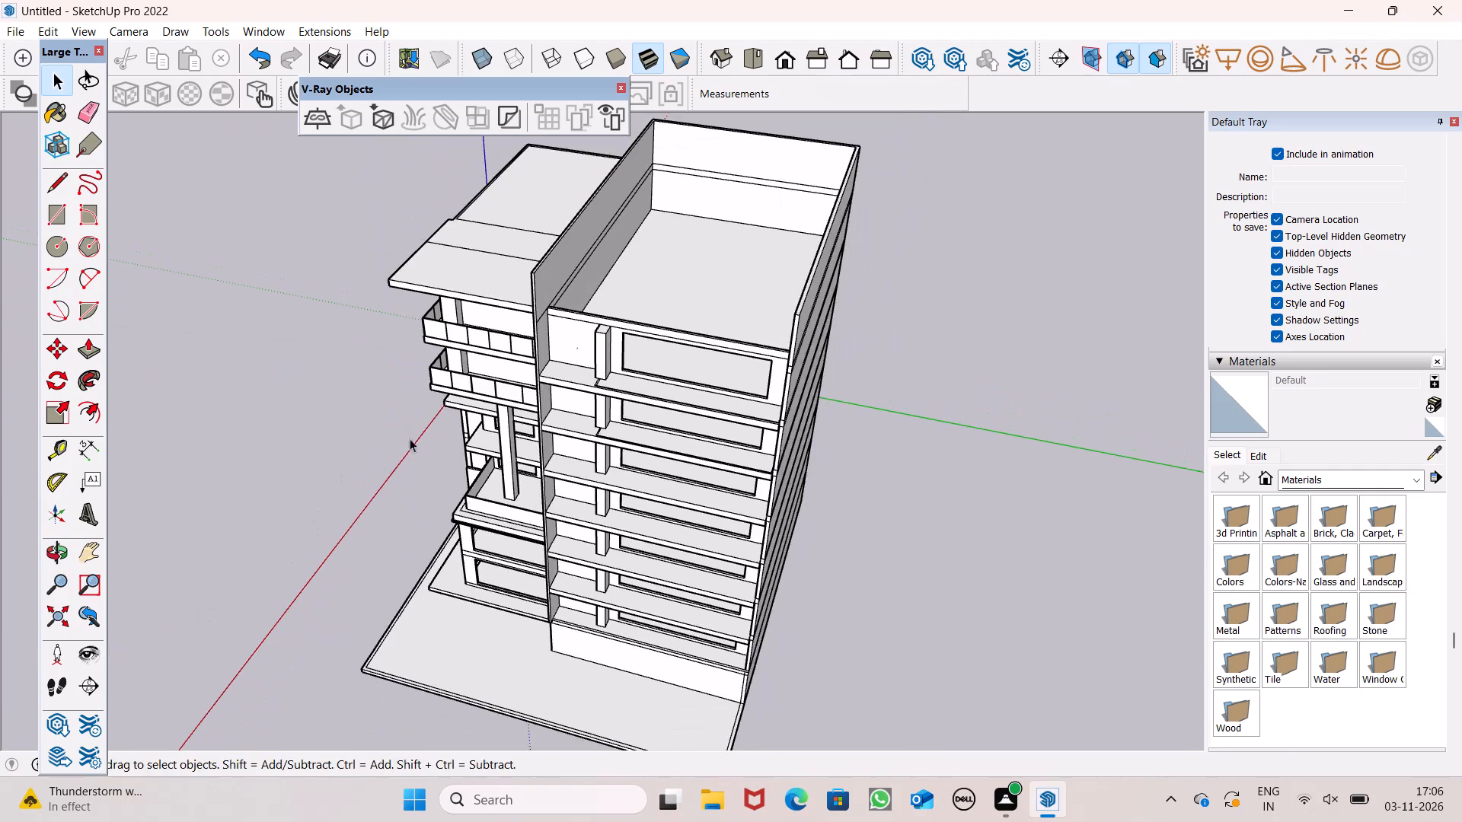
{"action": "middle_click_drag", "start_coordinate": [405, 444], "coordinate": [784, 289]}
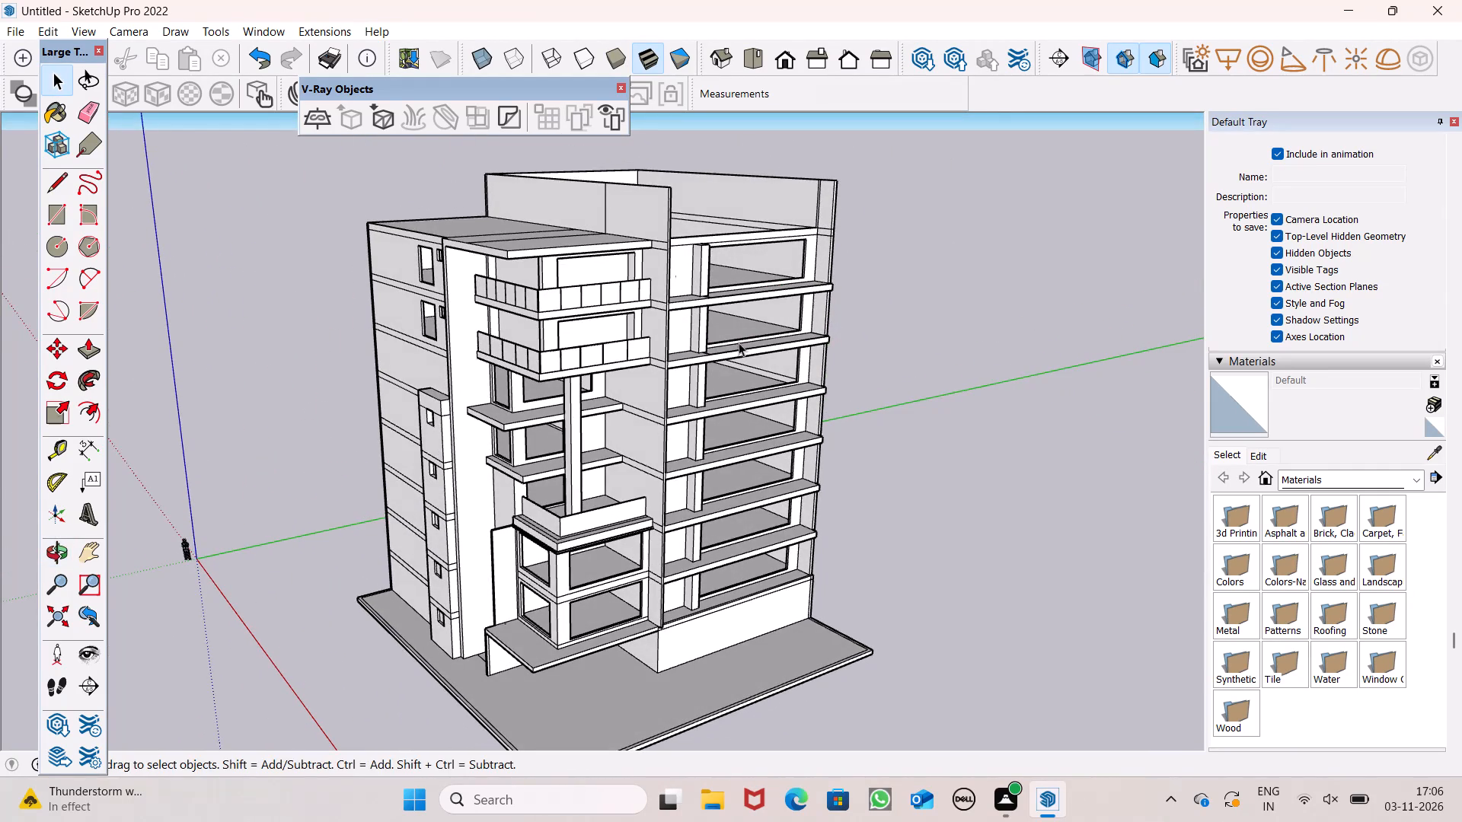
{"action": "middle_click_drag", "start_coordinate": [619, 469], "coordinate": [634, 524]}
{"action": "scroll", "coordinate": [570, 537], "scroll_direction": "up", "scroll_amount": 8}
{"action": "middle_click_drag", "start_coordinate": [557, 524], "coordinate": [608, 526]}
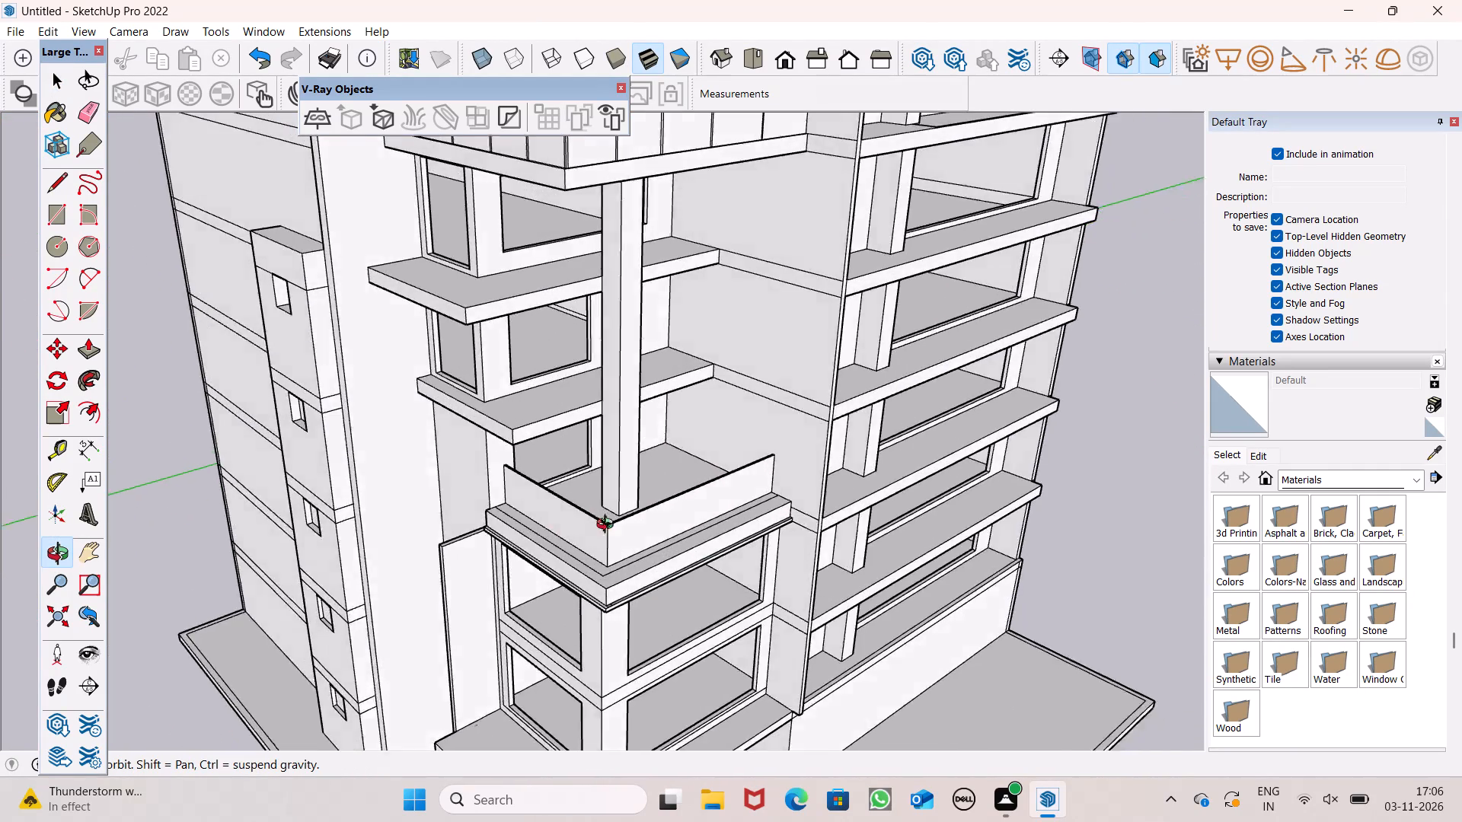
{"action": "middle_click_drag", "start_coordinate": [608, 526], "coordinate": [634, 575]}
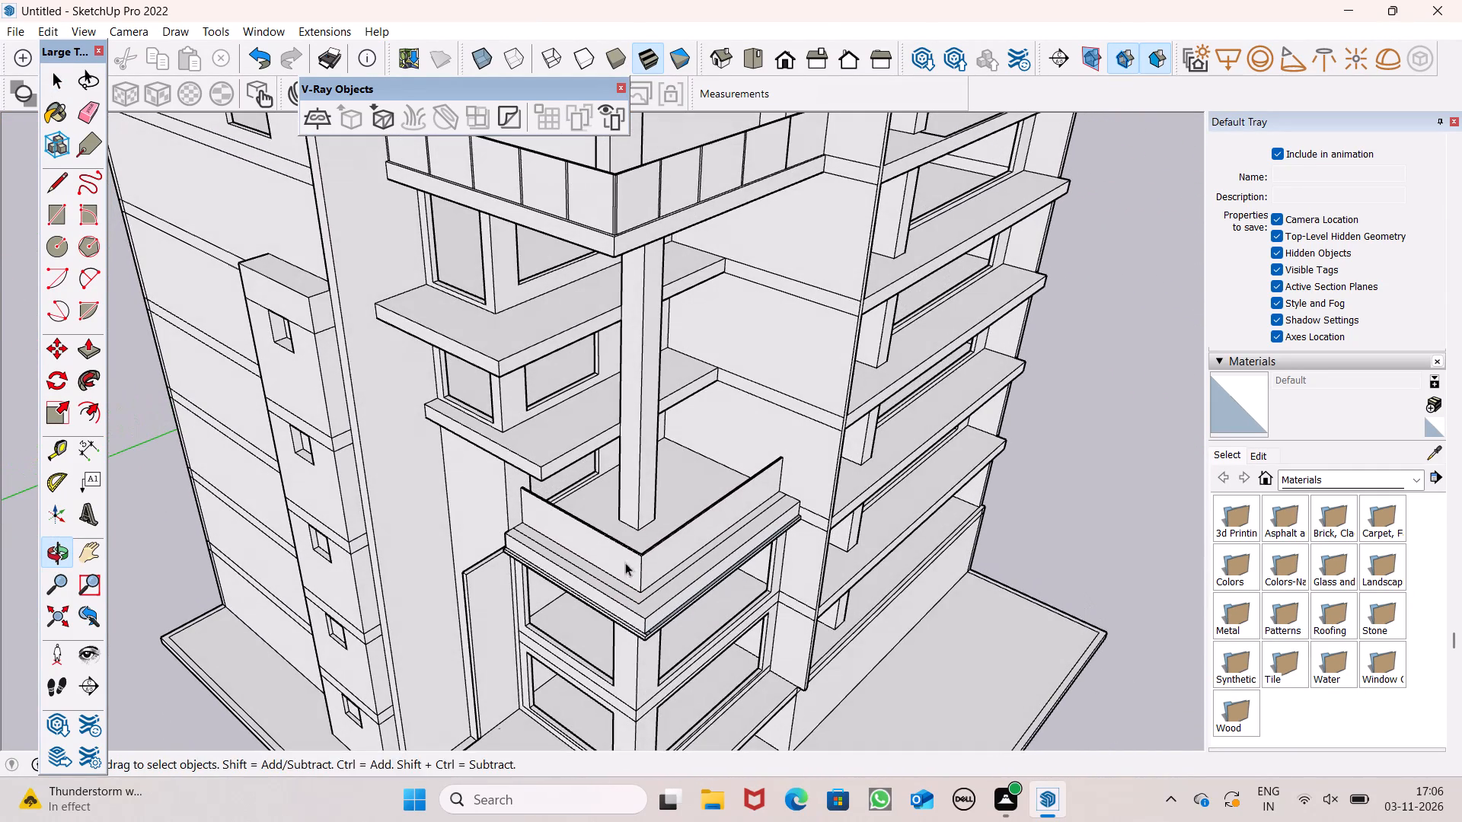
Draw two 2" lines across the top of the lower terrace parapet, from the inner corner to each outer edge.
{"action": "left_click", "coordinate": [48, 183]}
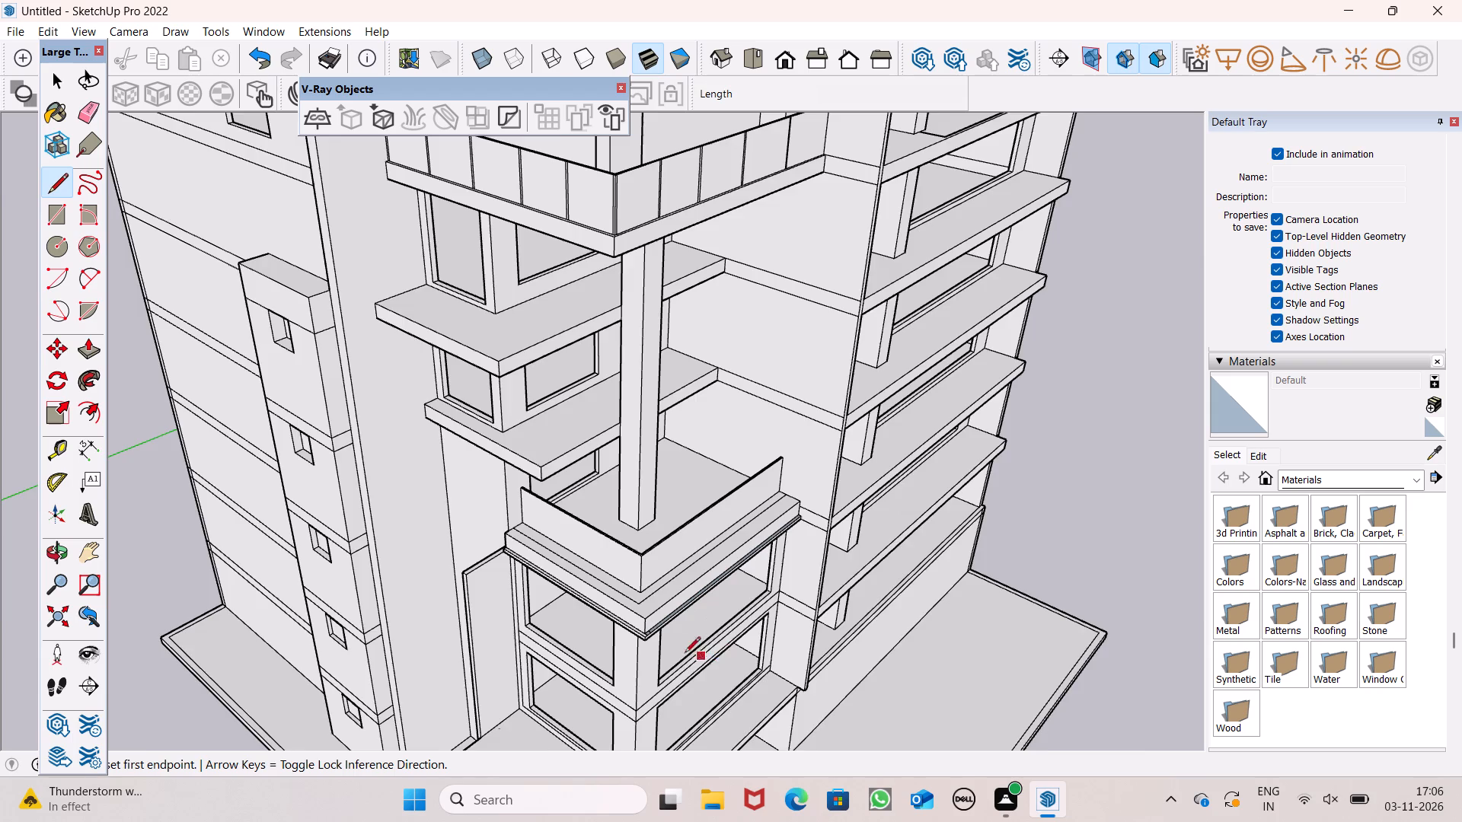
{"action": "scroll", "coordinate": [630, 648], "scroll_direction": "up", "scroll_amount": 8}
{"action": "scroll", "coordinate": [668, 500], "scroll_direction": "up", "scroll_amount": 6}
{"action": "middle_click_drag", "start_coordinate": [736, 416], "coordinate": [734, 448]}
{"action": "scroll", "coordinate": [691, 446], "scroll_direction": "up", "scroll_amount": 15}
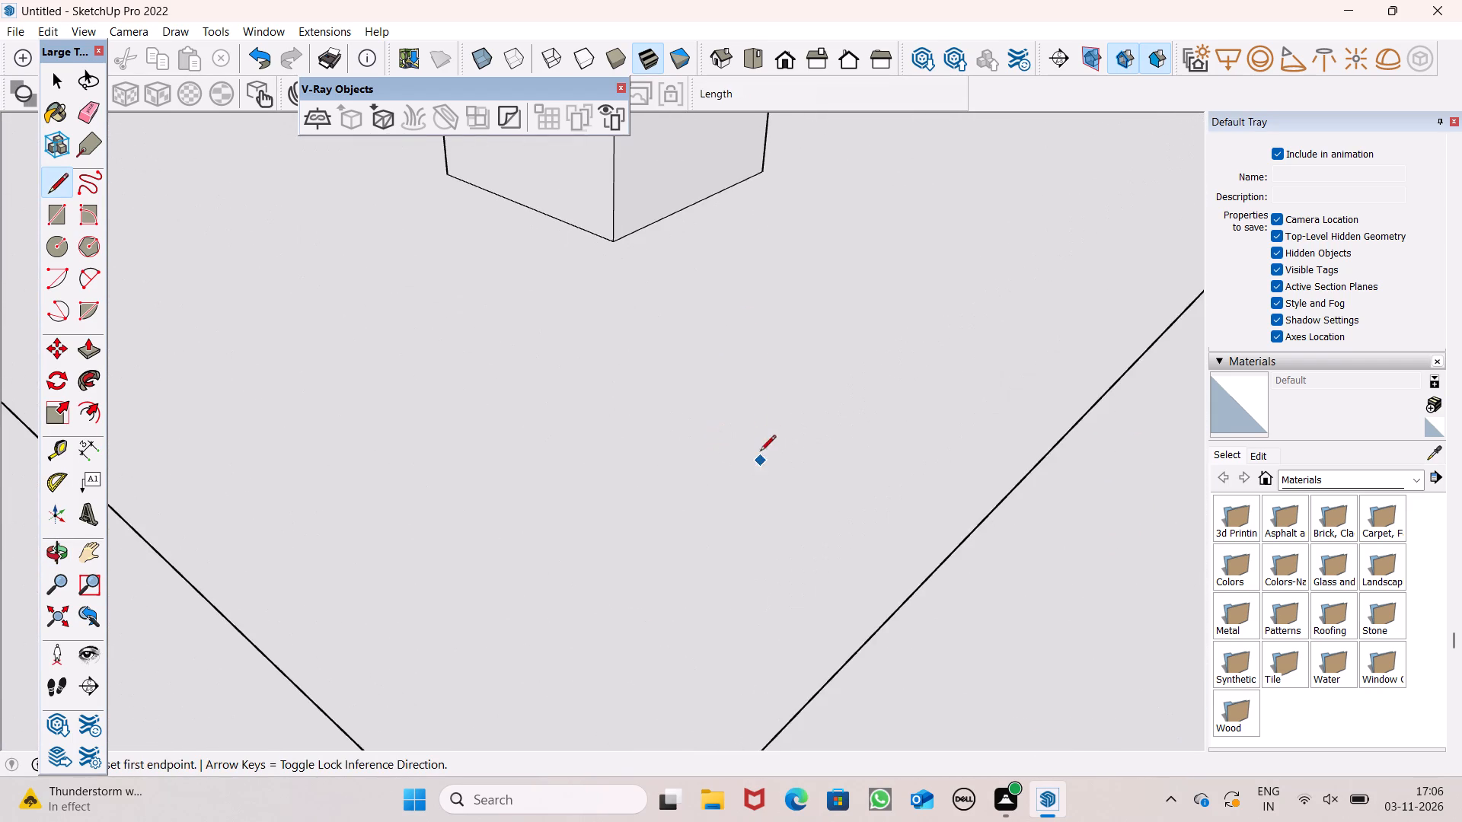
{"action": "scroll", "coordinate": [760, 403], "scroll_direction": "down", "scroll_amount": 7}
{"action": "scroll", "coordinate": [767, 460], "scroll_direction": "up", "scroll_amount": 4}
{"action": "left_click", "coordinate": [750, 387]}
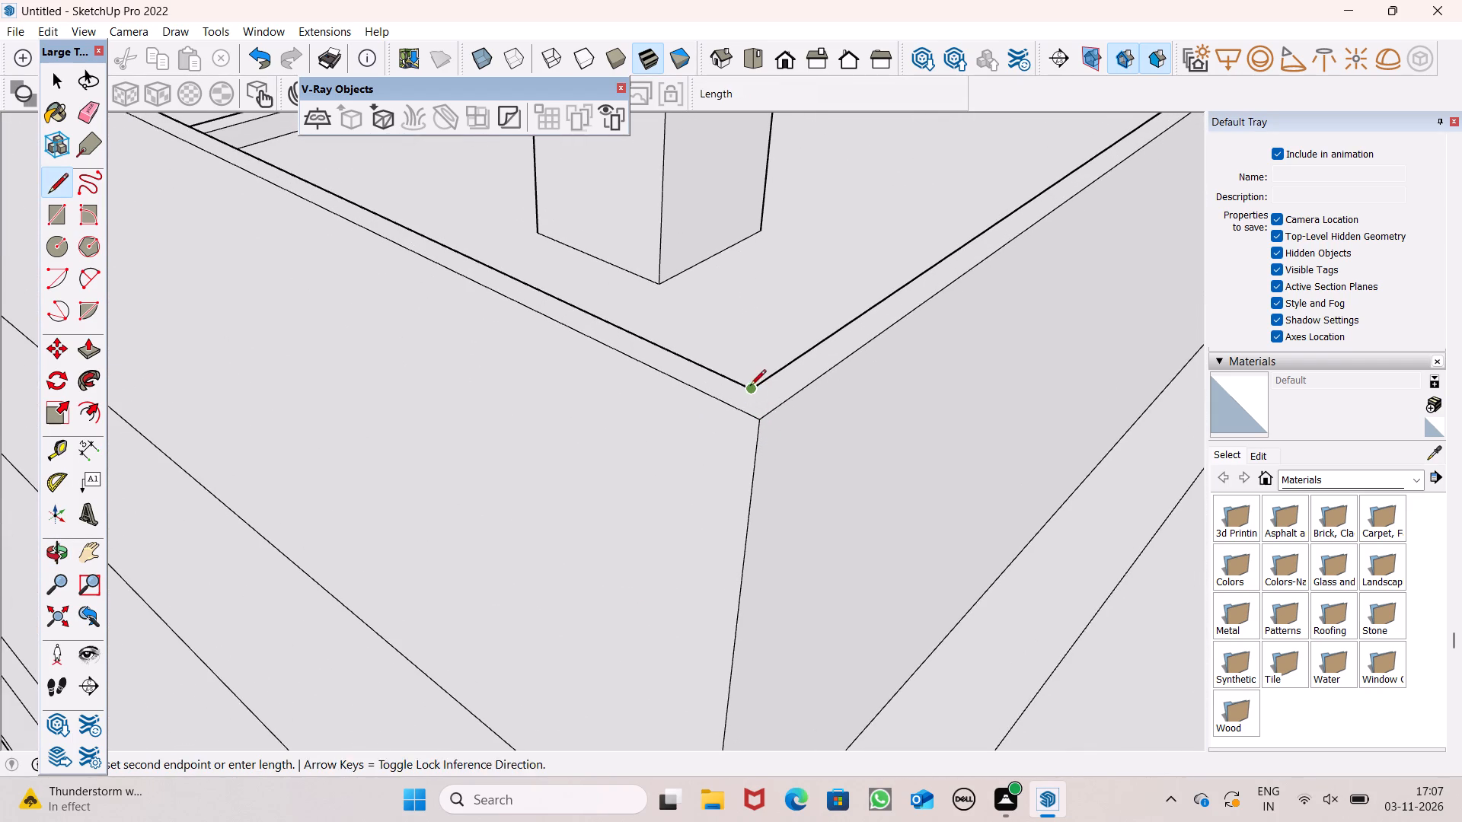
{"action": "left_click", "coordinate": [729, 403]}
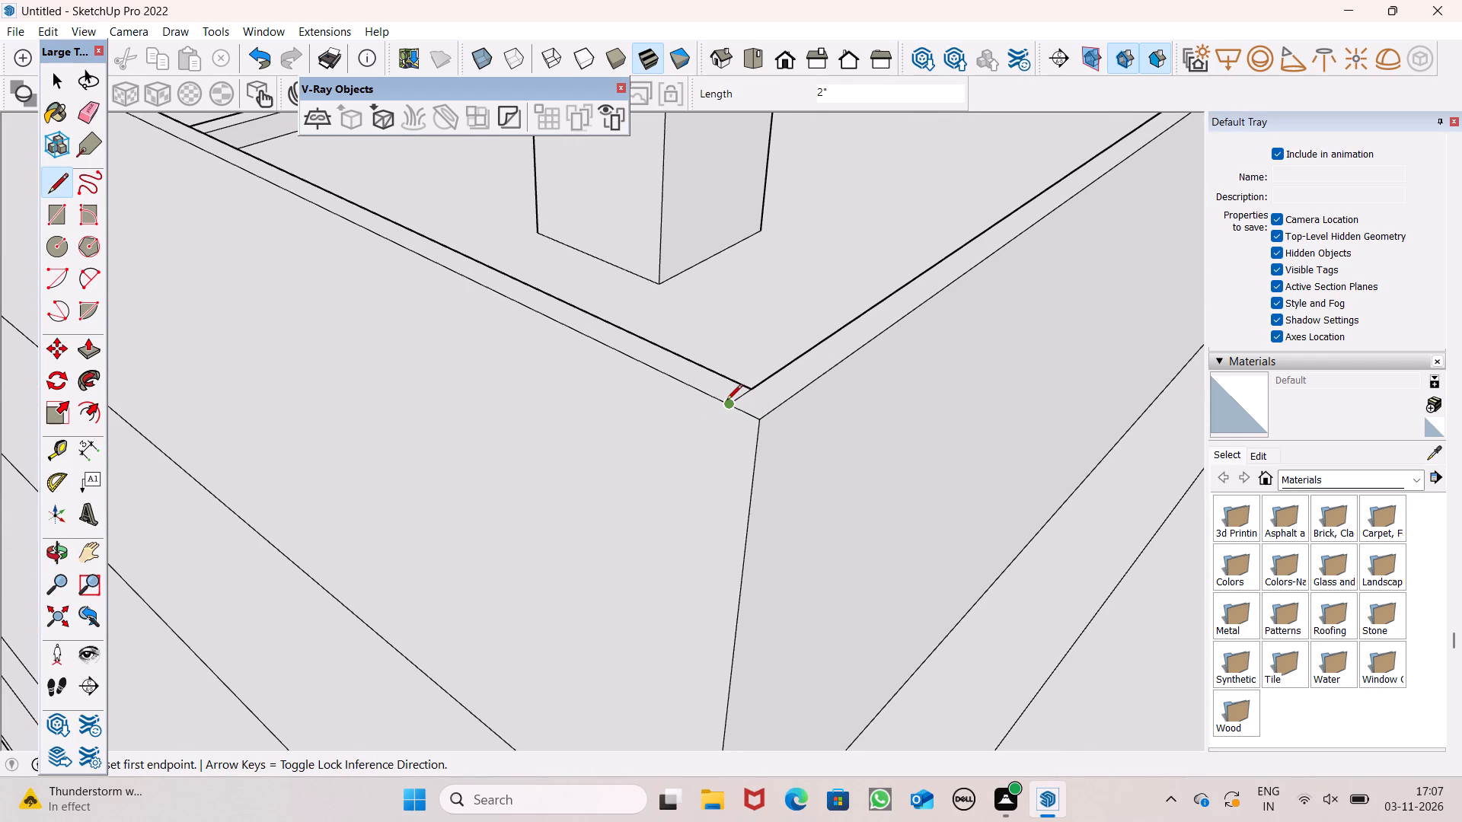
{"action": "left_click", "coordinate": [755, 387]}
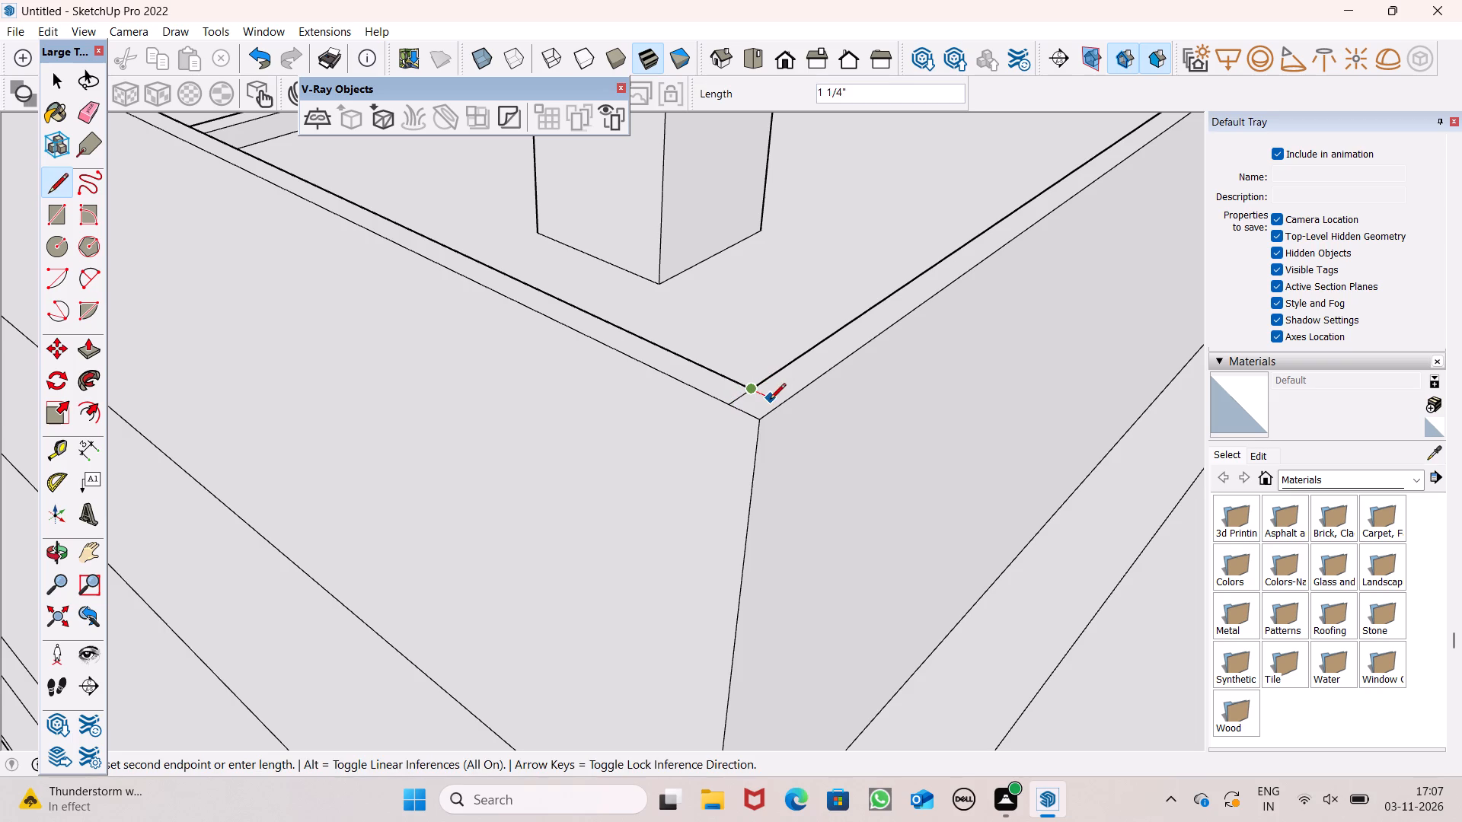
{"action": "left_click", "coordinate": [777, 407]}
{"action": "left_click", "coordinate": [777, 407]}
Draw 4' vertical lines down both outer faces of the terrace parapet, marking a narrow strip on each side of the corner.
{"action": "scroll", "coordinate": [764, 361], "scroll_direction": "down", "scroll_amount": 7}
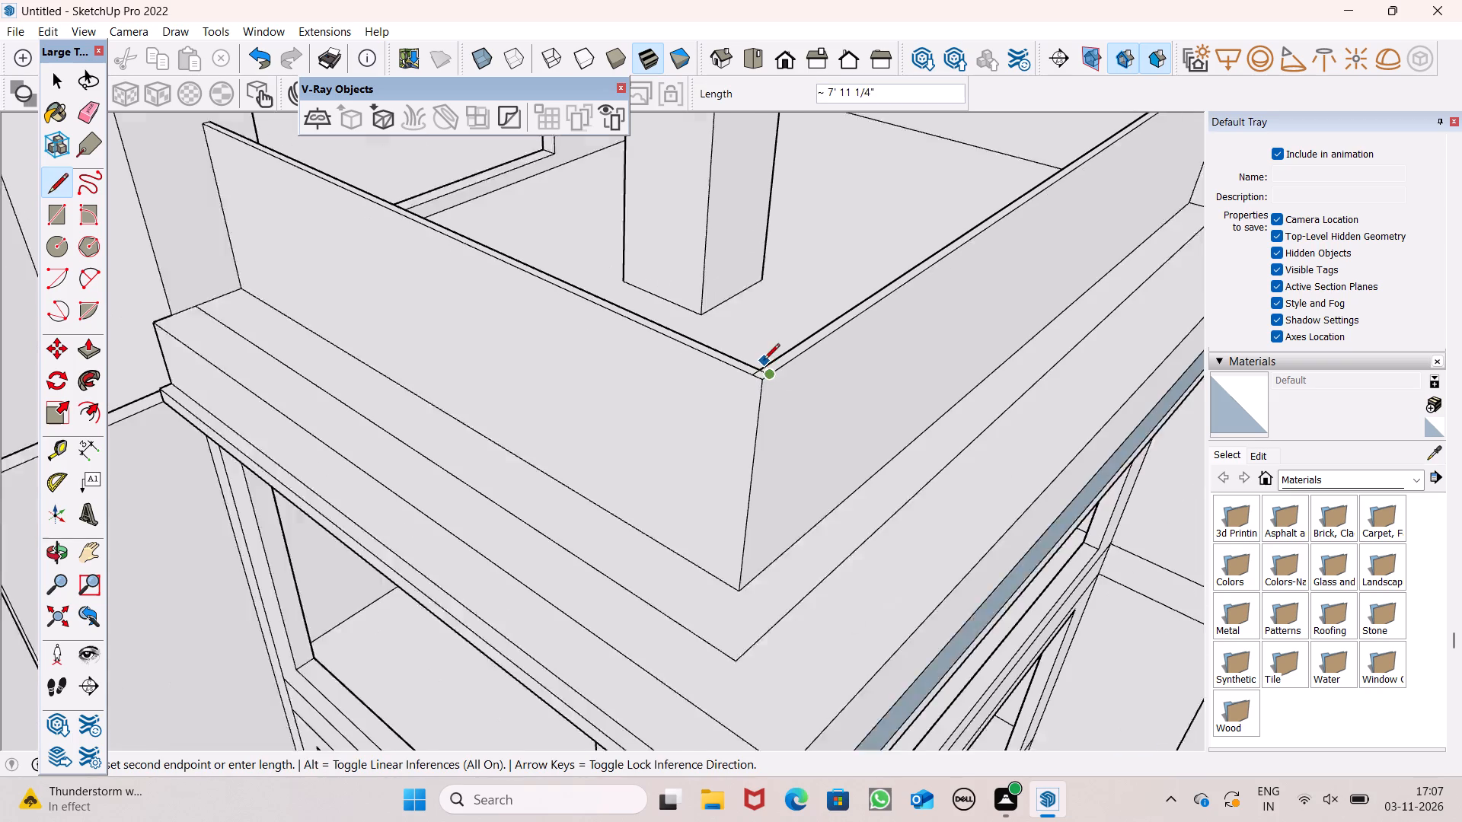
{"action": "scroll", "coordinate": [751, 556], "scroll_direction": "up", "scroll_amount": 6}
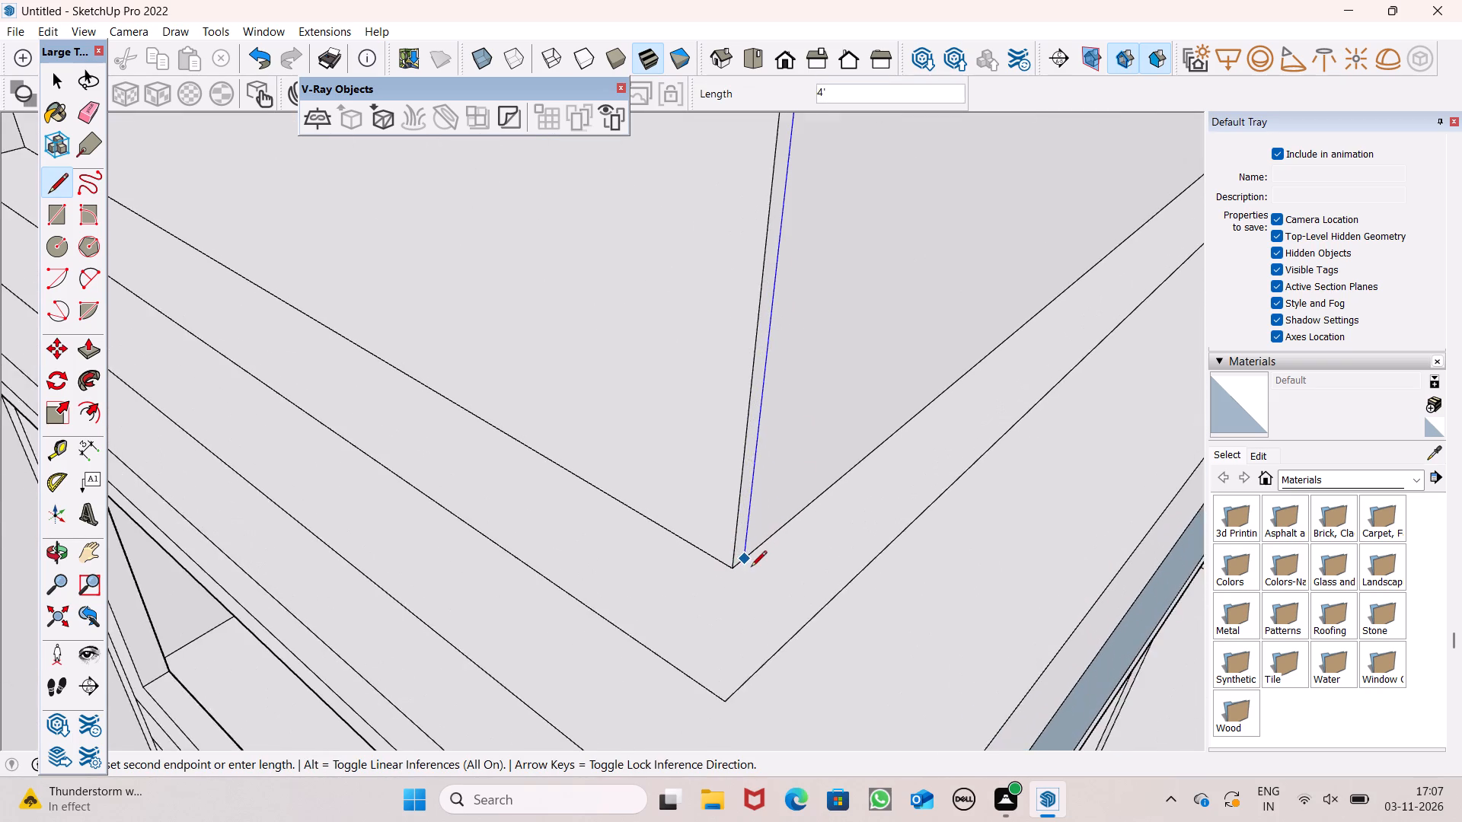
{"action": "scroll", "coordinate": [751, 568], "scroll_direction": "up", "scroll_amount": 2}
{"action": "left_click", "coordinate": [743, 564]}
{"action": "scroll", "coordinate": [781, 575], "scroll_direction": "down", "scroll_amount": 6}
{"action": "middle_click_drag", "start_coordinate": [779, 560], "coordinate": [826, 612]}
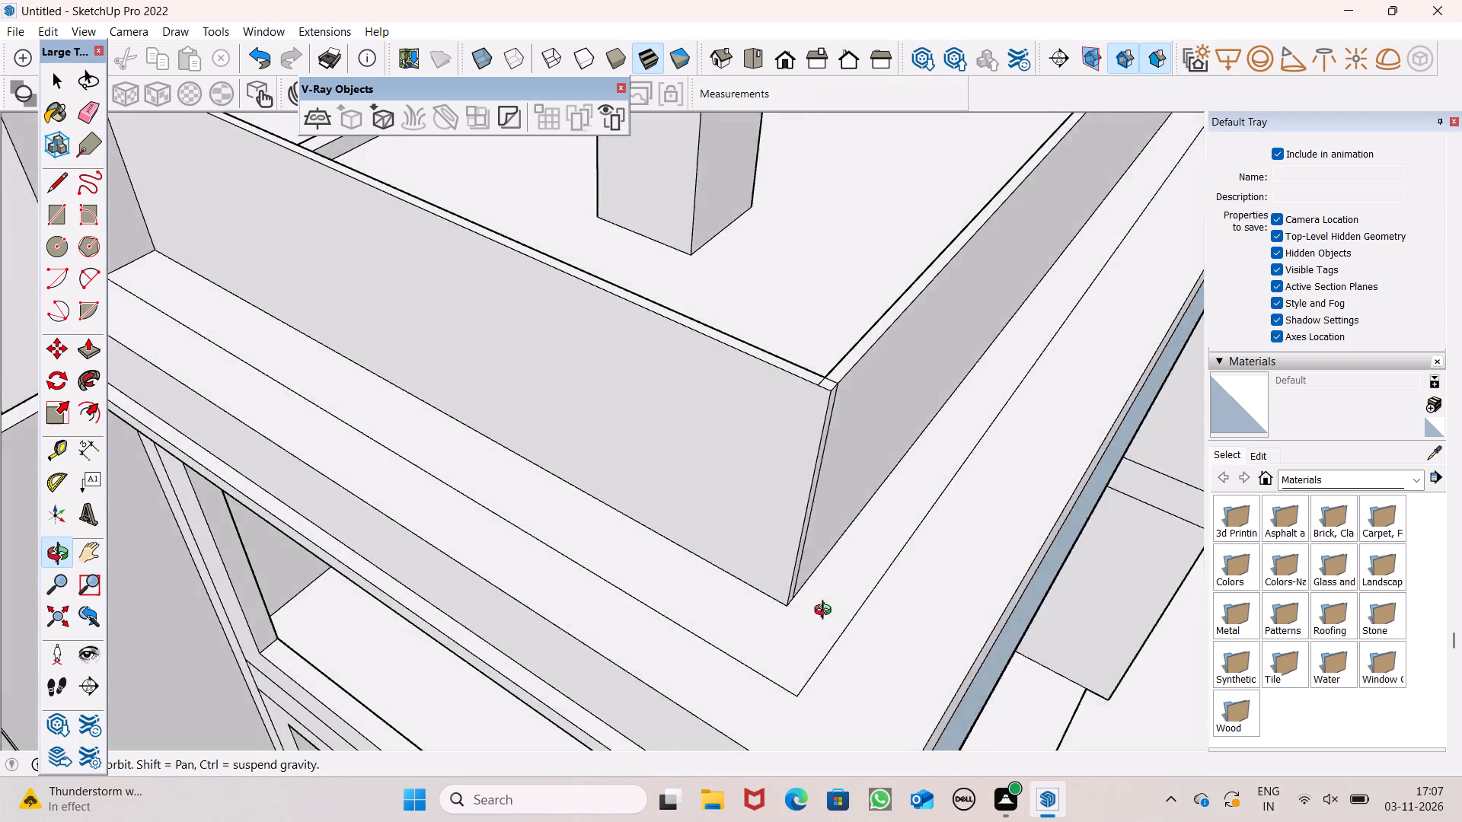
{"action": "middle_click_drag", "start_coordinate": [826, 612], "coordinate": [962, 611]}
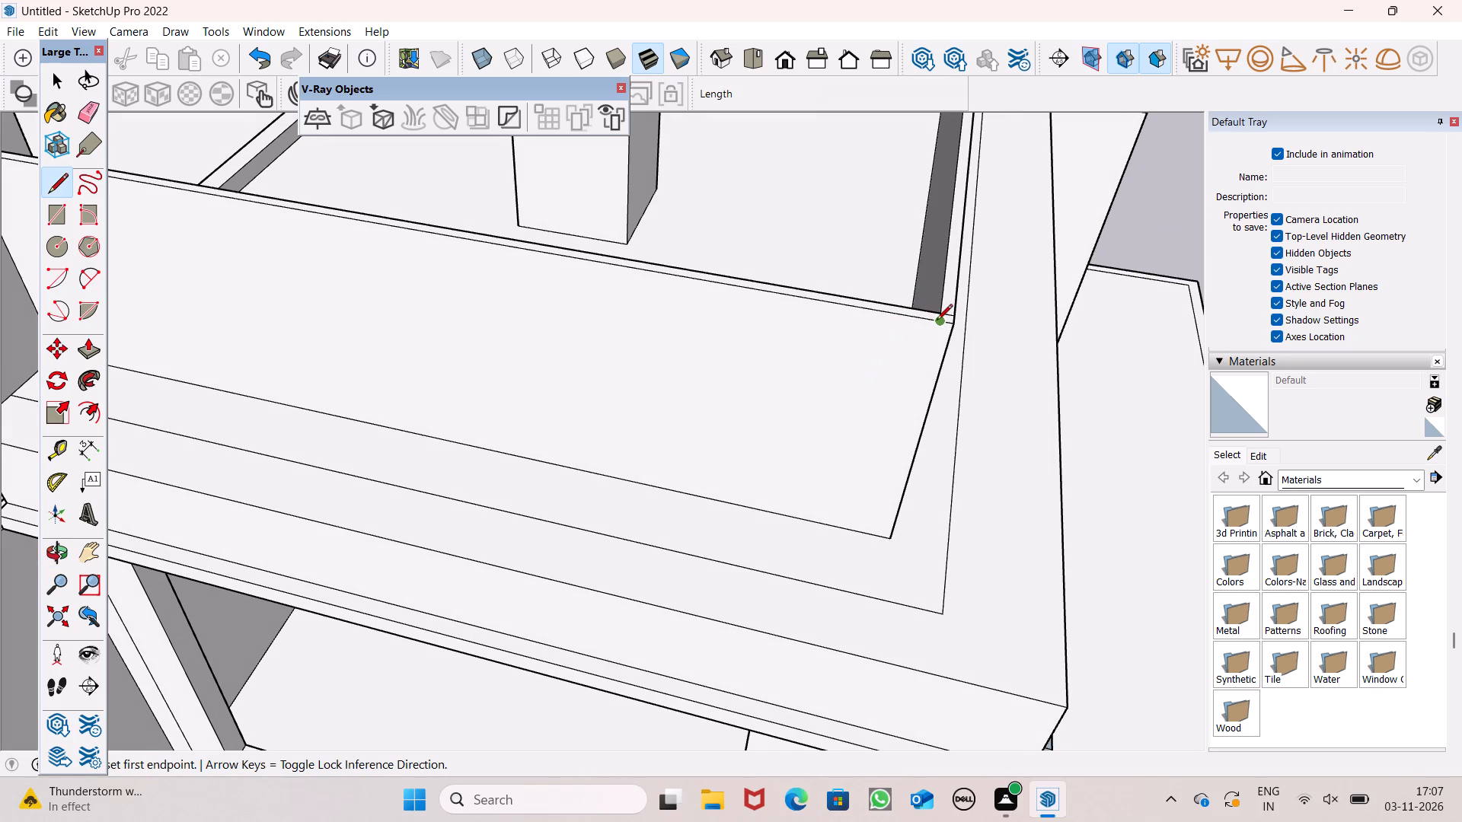
{"action": "left_click", "coordinate": [937, 321]}
{"action": "scroll", "coordinate": [899, 486], "scroll_direction": "up", "scroll_amount": 6}
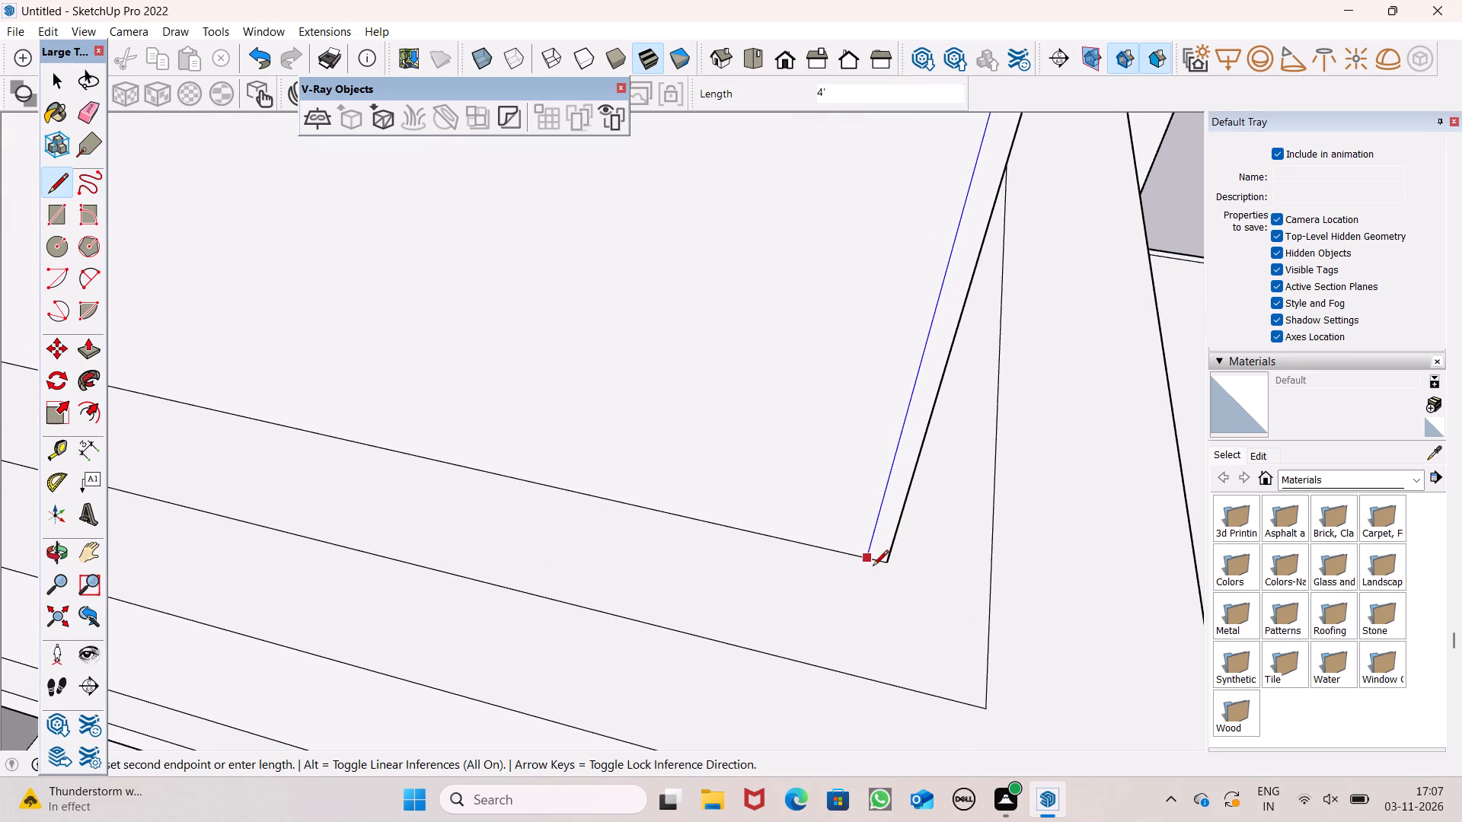
{"action": "left_click", "coordinate": [870, 566]}
Push one narrow strip at the terrace parapet's corner inward 2", to the back edge.
{"action": "scroll", "coordinate": [723, 438], "scroll_direction": "down", "scroll_amount": 13}
{"action": "middle_click_drag", "start_coordinate": [755, 439], "coordinate": [605, 495]}
{"action": "scroll", "coordinate": [606, 495], "scroll_direction": "up", "scroll_amount": 1}
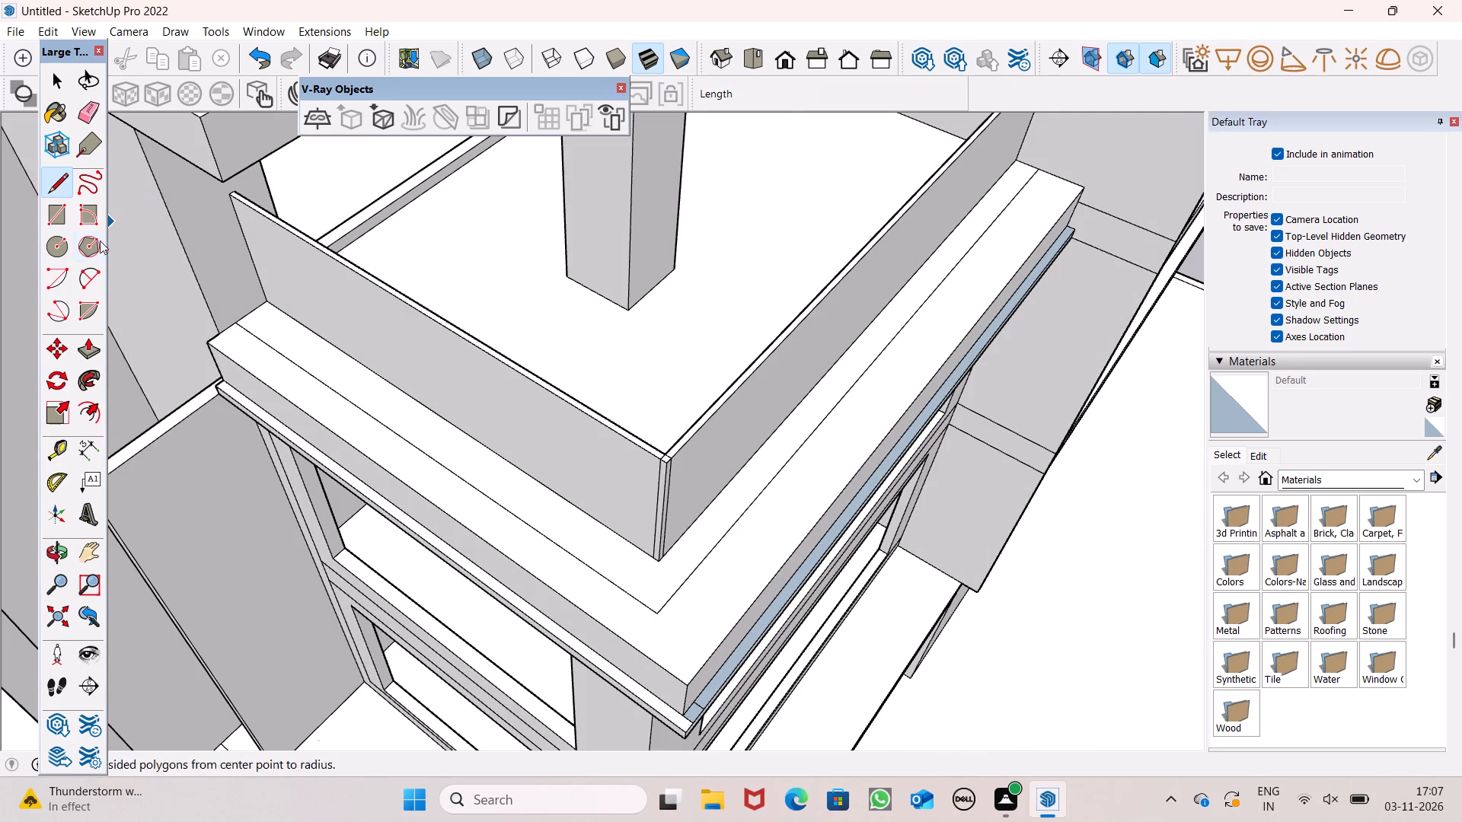
{"action": "left_click", "coordinate": [84, 344]}
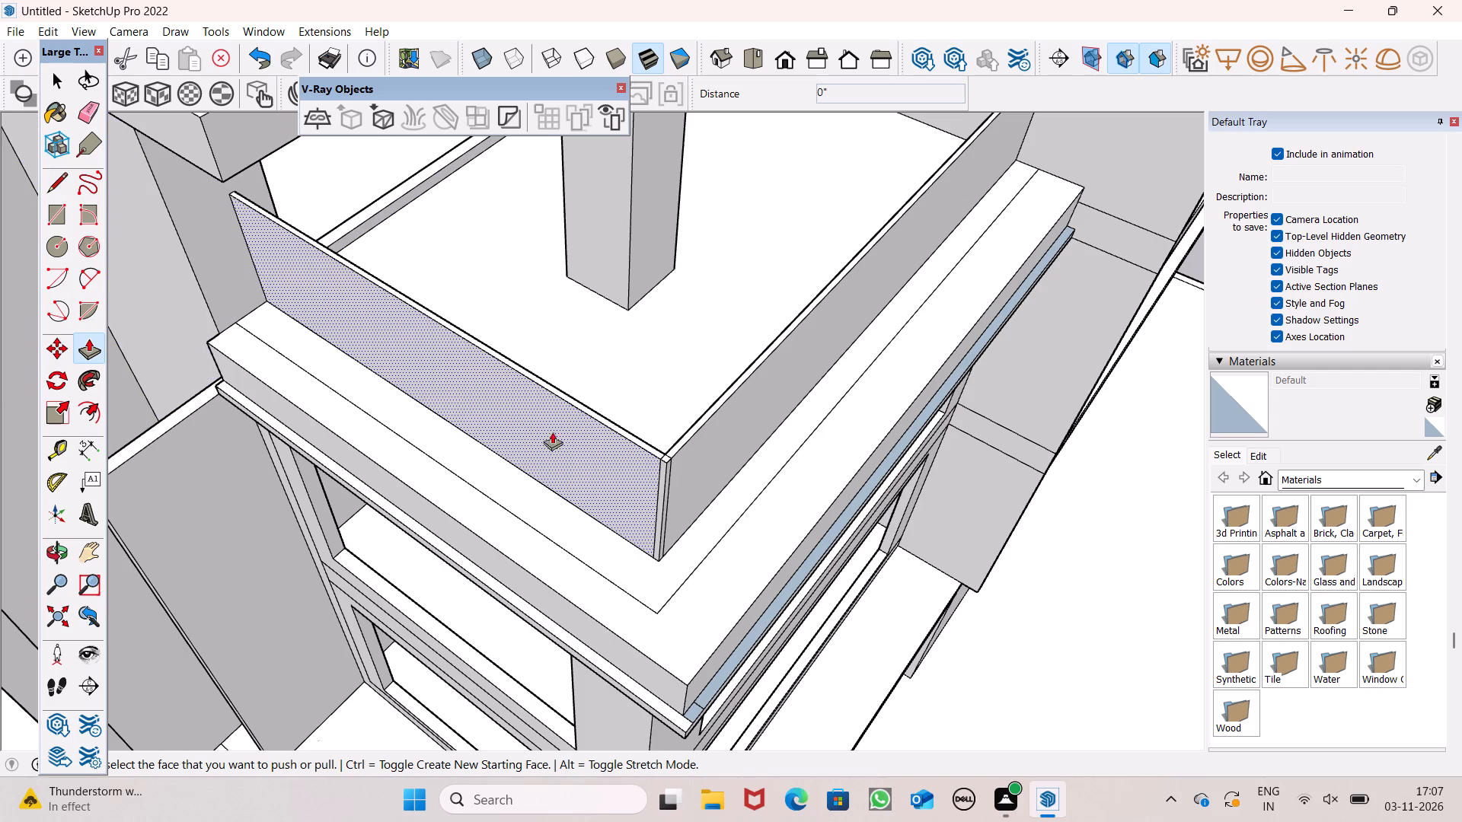
{"action": "middle_click_drag", "start_coordinate": [592, 457], "coordinate": [663, 569]}
{"action": "scroll", "coordinate": [665, 433], "scroll_direction": "down", "scroll_amount": 3}
{"action": "scroll", "coordinate": [728, 585], "scroll_direction": "up", "scroll_amount": 5}
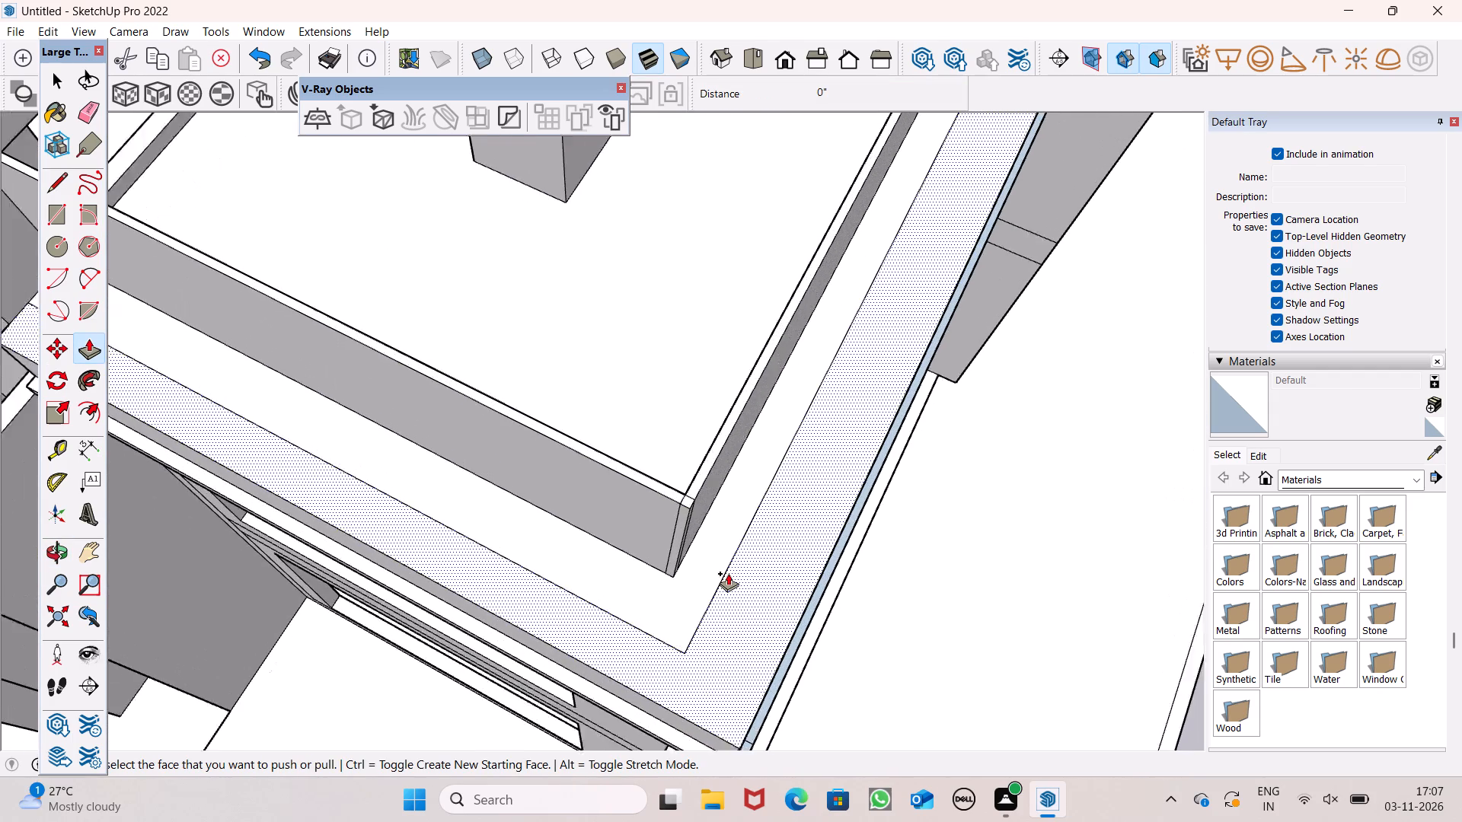
{"action": "scroll", "coordinate": [728, 573], "scroll_direction": "up", "scroll_amount": 2}
{"action": "scroll", "coordinate": [685, 518], "scroll_direction": "up", "scroll_amount": 8}
{"action": "scroll", "coordinate": [691, 444], "scroll_direction": "up", "scroll_amount": 7}
{"action": "scroll", "coordinate": [656, 535], "scroll_direction": "up", "scroll_amount": 3}
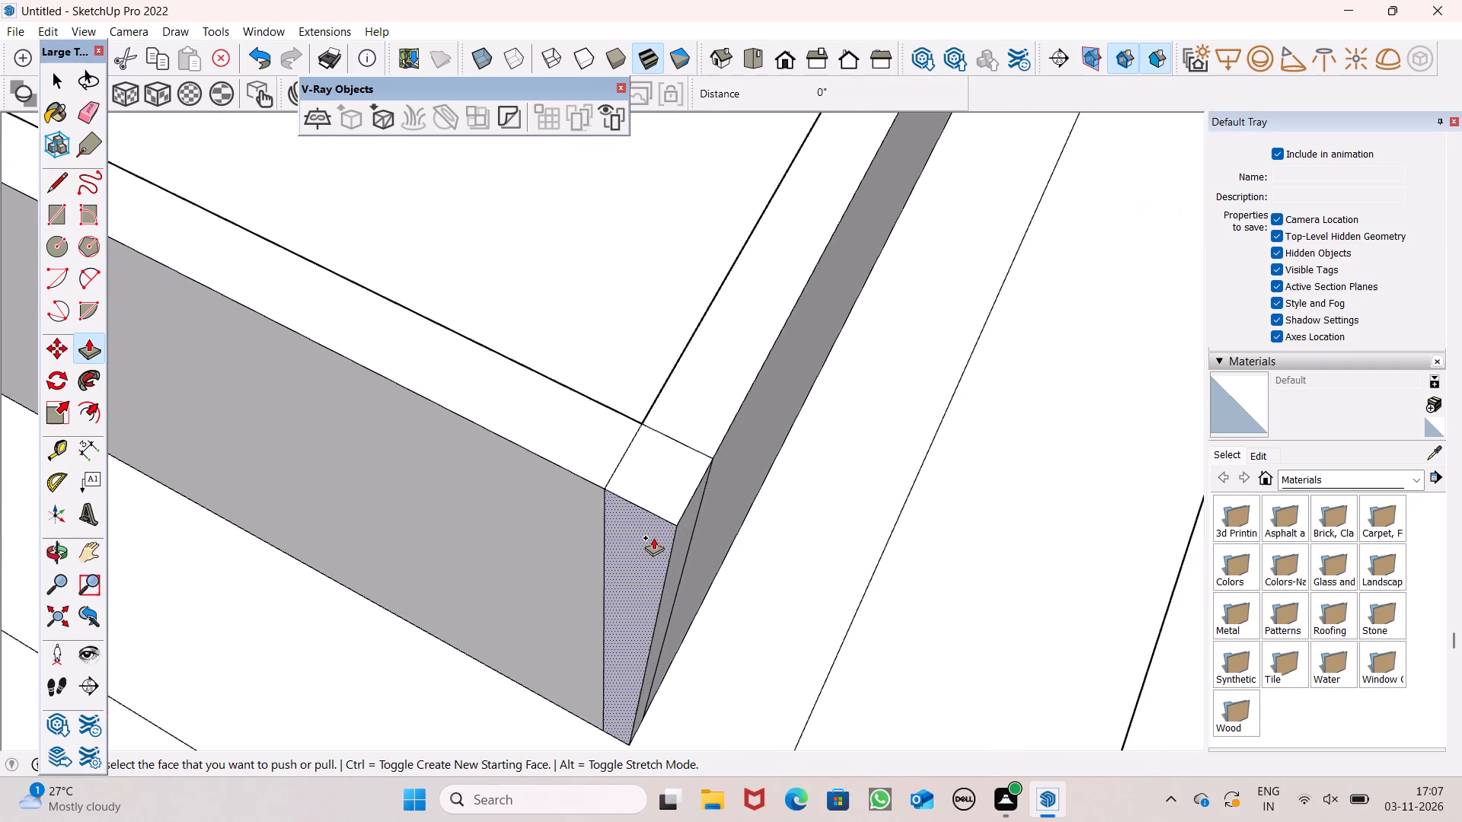
{"action": "scroll", "coordinate": [653, 537], "scroll_direction": "up", "scroll_amount": 4}
{"action": "left_click_drag", "start_coordinate": [637, 527], "coordinate": [670, 398]}
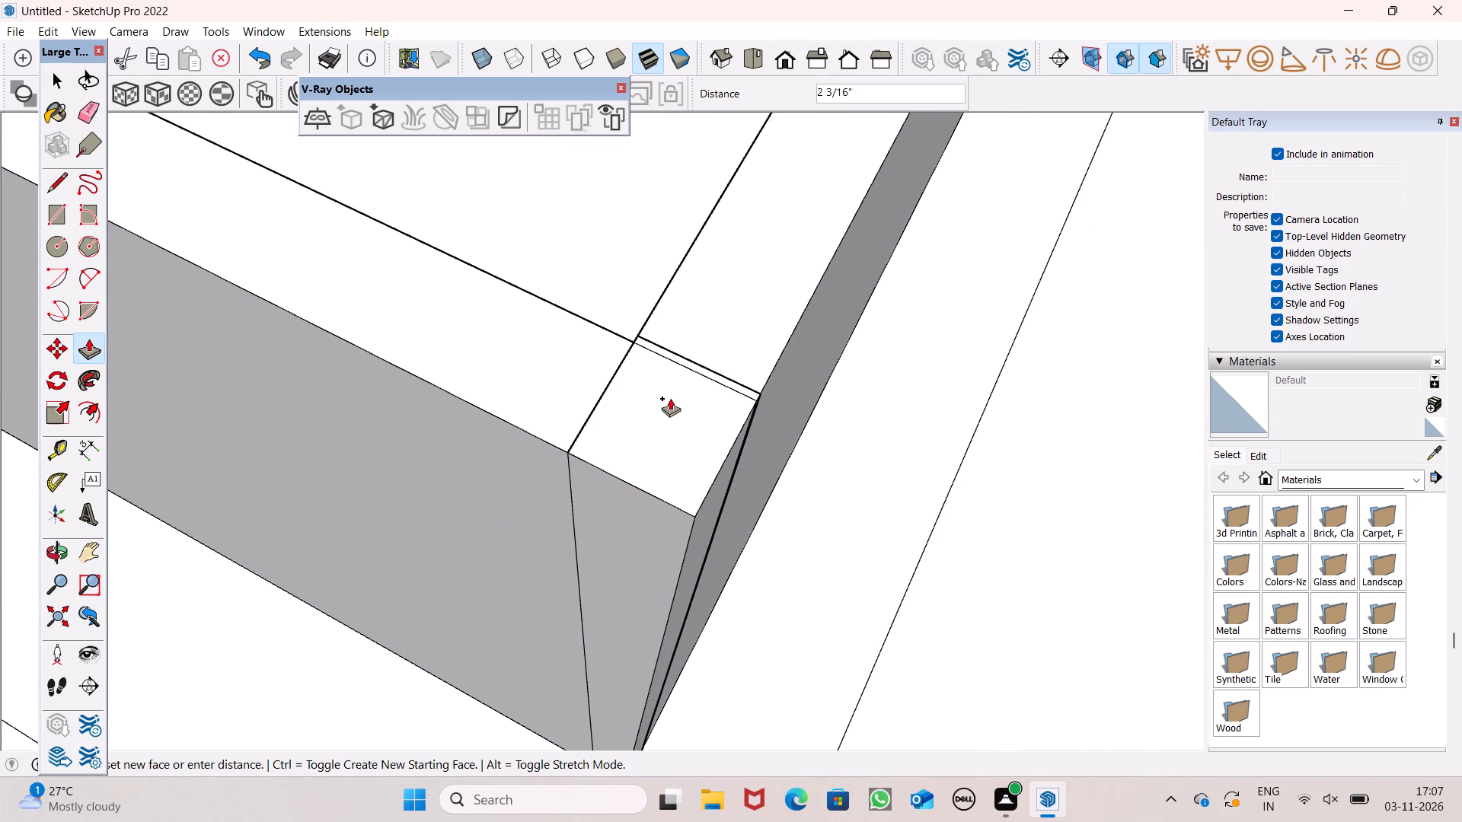
{"action": "left_click_drag", "start_coordinate": [670, 398], "coordinate": [653, 355]}
Examine the lower terrace parapet from its front side, including its end against the wall.
{"action": "scroll", "coordinate": [606, 344], "scroll_direction": "down", "scroll_amount": 3}
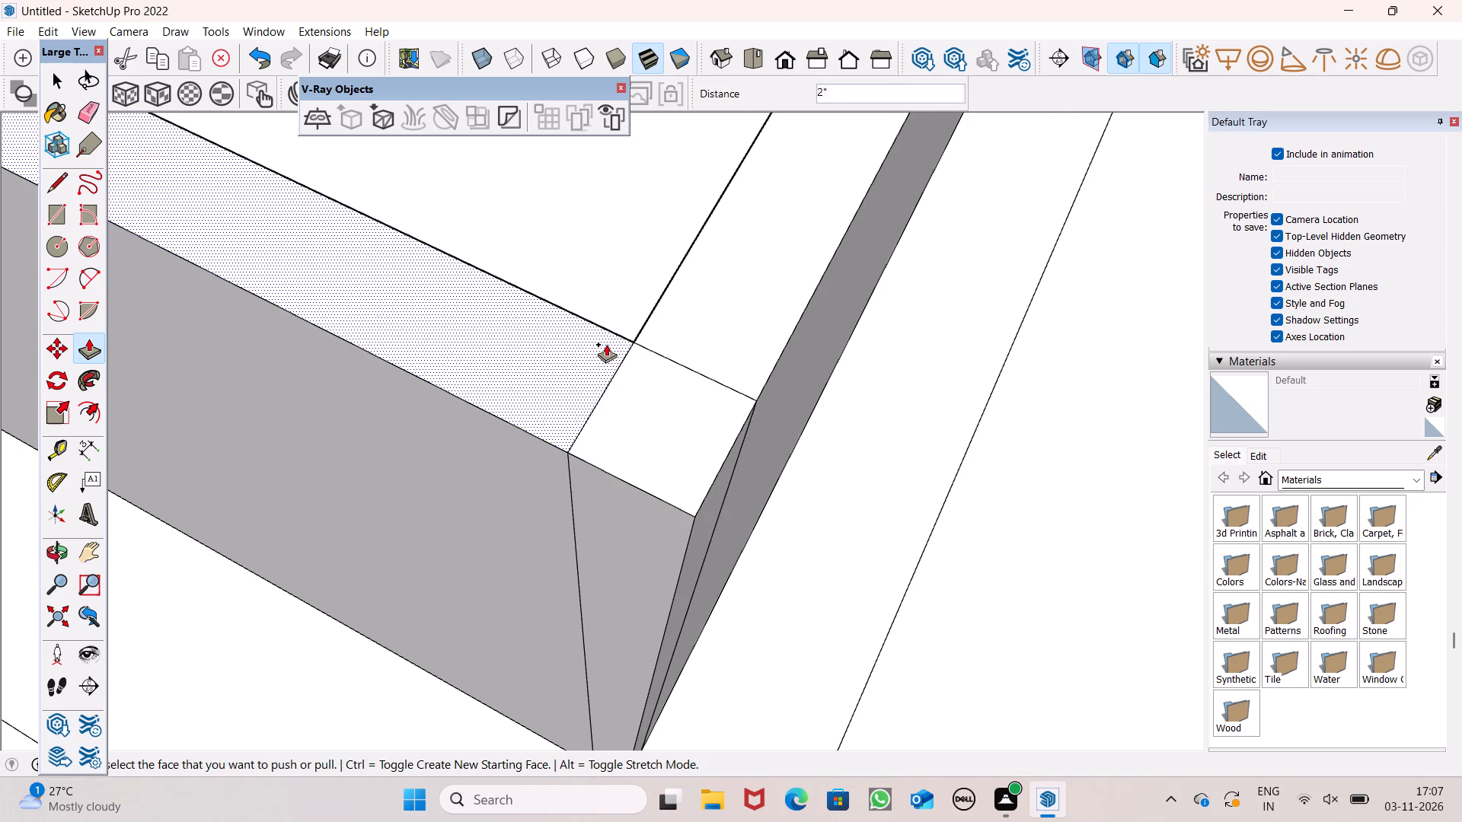
{"action": "scroll", "coordinate": [606, 344], "scroll_direction": "down", "scroll_amount": 3}
{"action": "scroll", "coordinate": [668, 351], "scroll_direction": "down", "scroll_amount": 5}
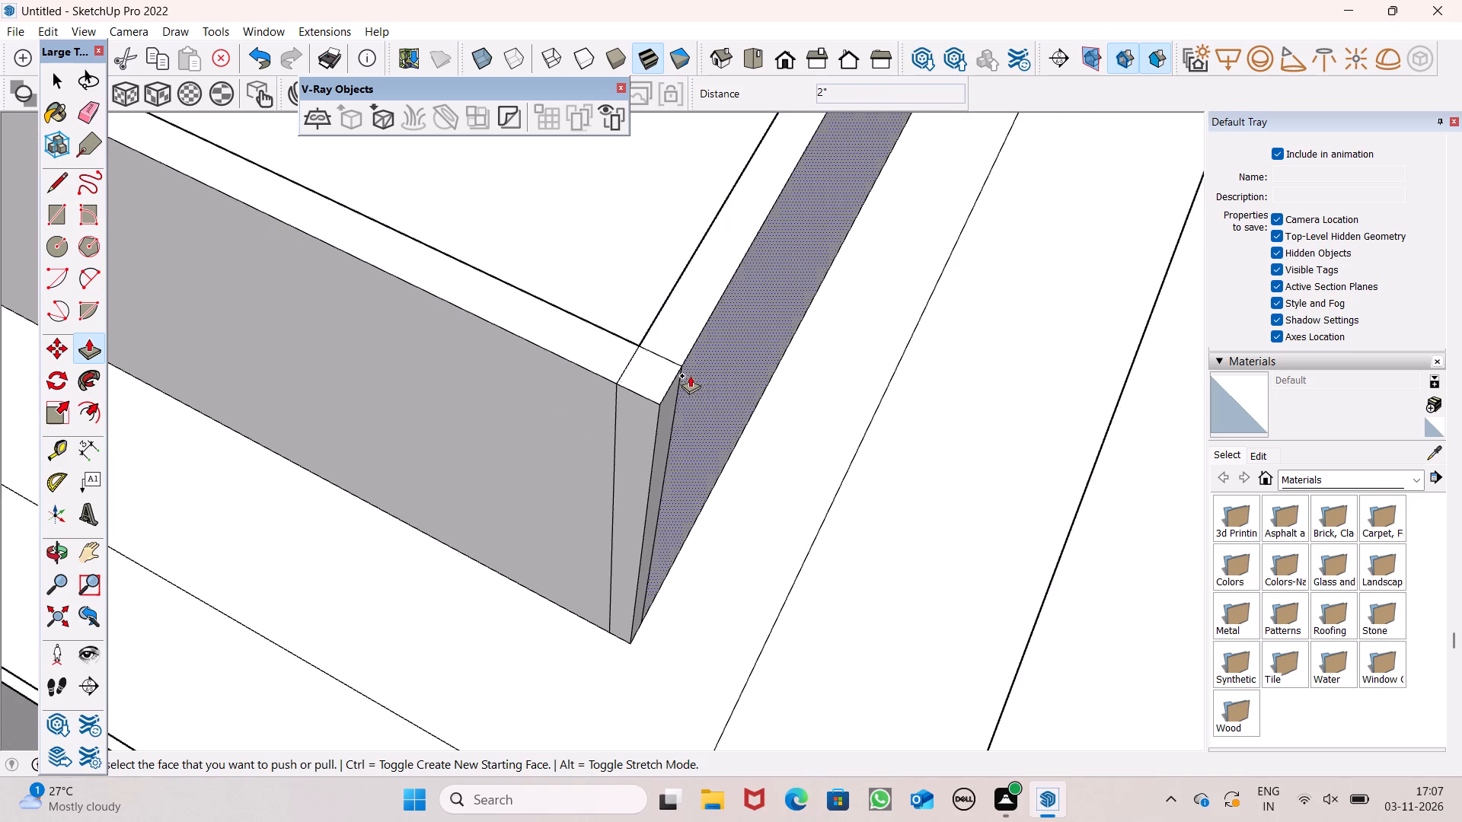
{"action": "scroll", "coordinate": [730, 380], "scroll_direction": "down", "scroll_amount": 6}
{"action": "scroll", "coordinate": [825, 409], "scroll_direction": "down", "scroll_amount": 11}
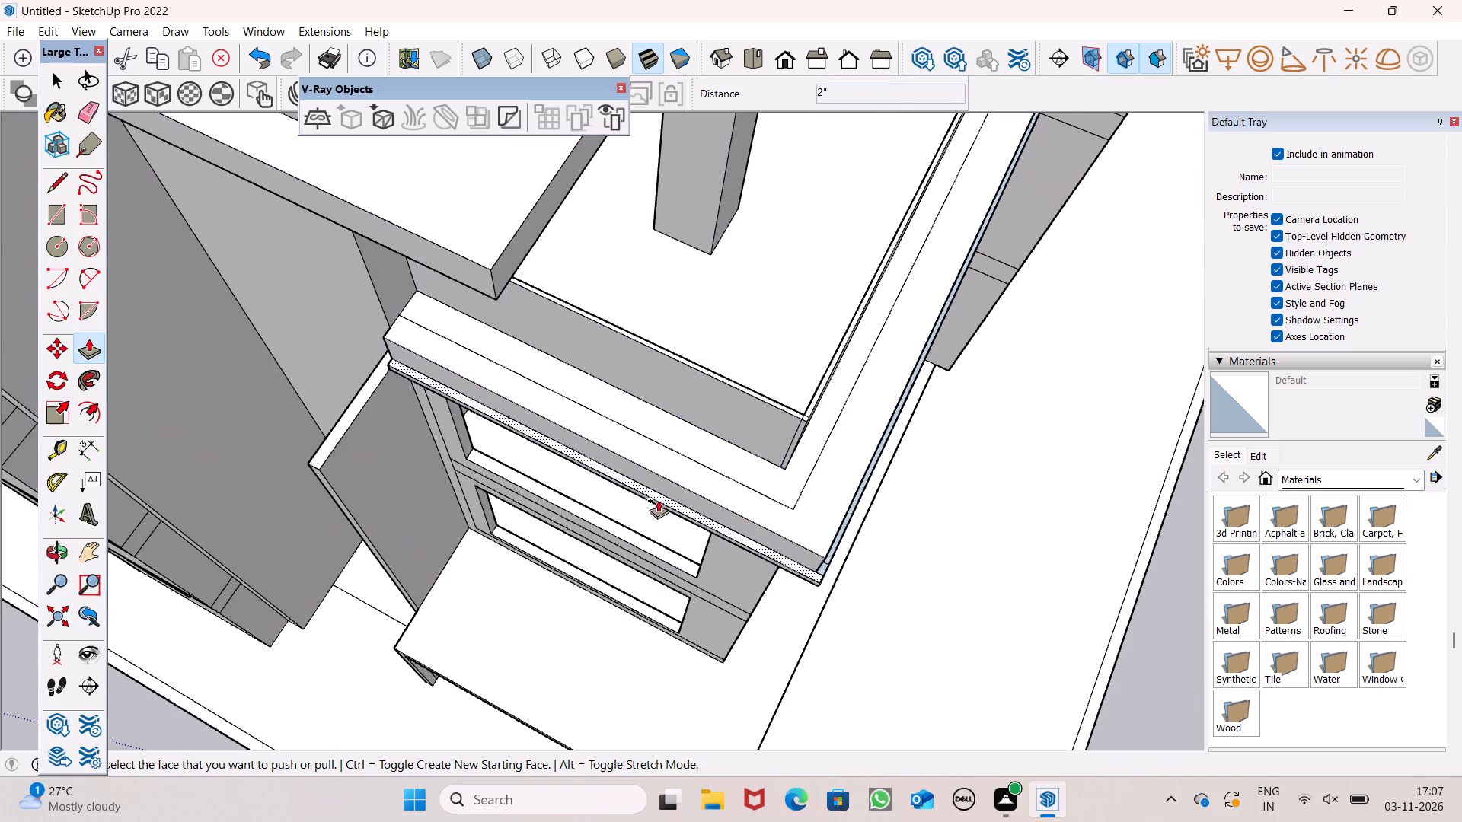
{"action": "key", "text": "space"}
{"action": "scroll", "coordinate": [556, 465], "scroll_direction": "down", "scroll_amount": 2}
{"action": "middle_click_drag", "start_coordinate": [648, 493], "coordinate": [874, 245]}
{"action": "scroll", "coordinate": [637, 355], "scroll_direction": "down", "scroll_amount": 6}
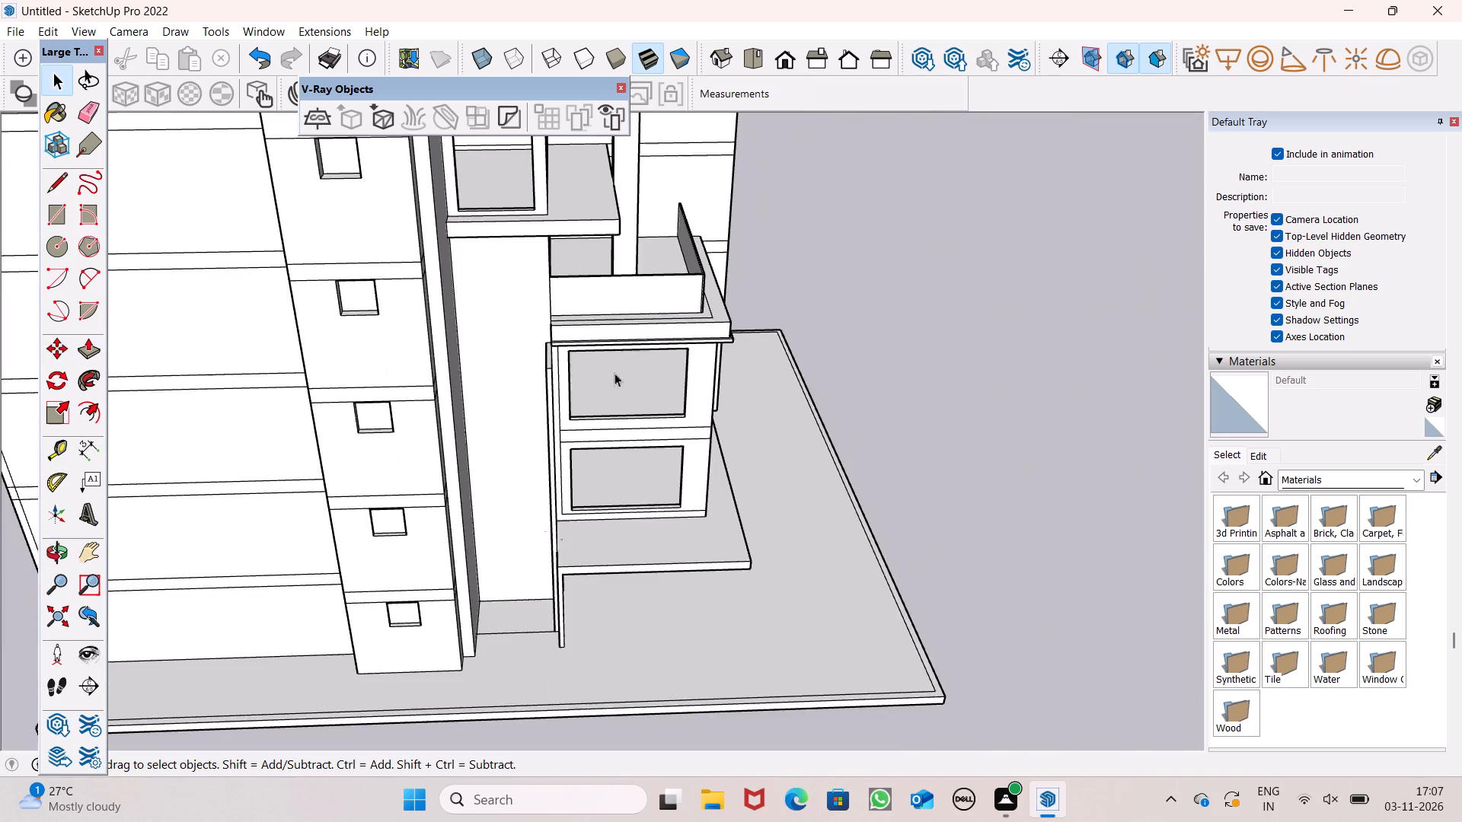
{"action": "scroll", "coordinate": [638, 282], "scroll_direction": "up", "scroll_amount": 8}
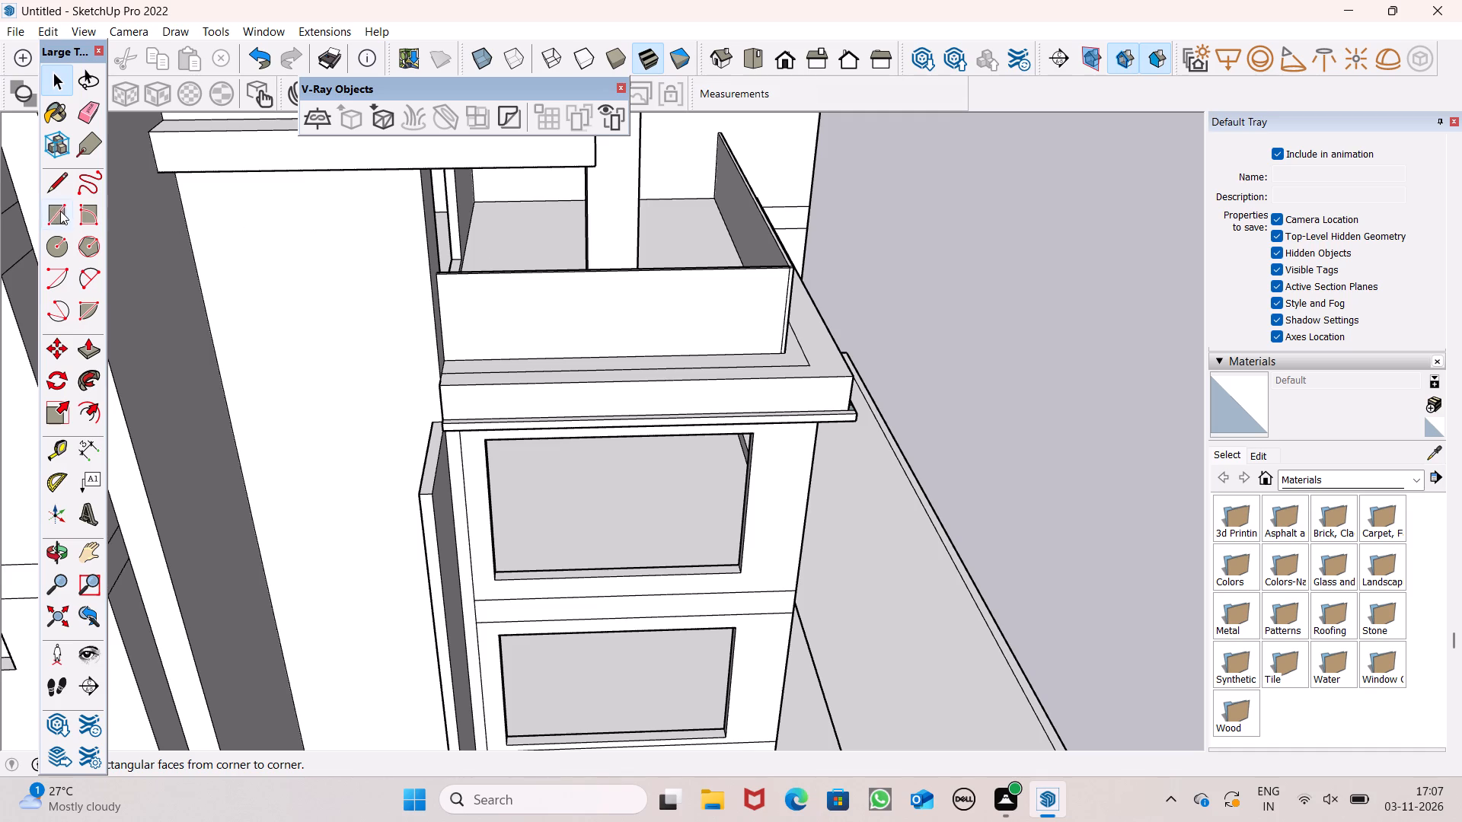
{"action": "left_click", "coordinate": [60, 211]}
{"action": "middle_click_drag", "start_coordinate": [614, 408], "coordinate": [582, 403]}
{"action": "scroll", "coordinate": [572, 285], "scroll_direction": "up", "scroll_amount": 1}
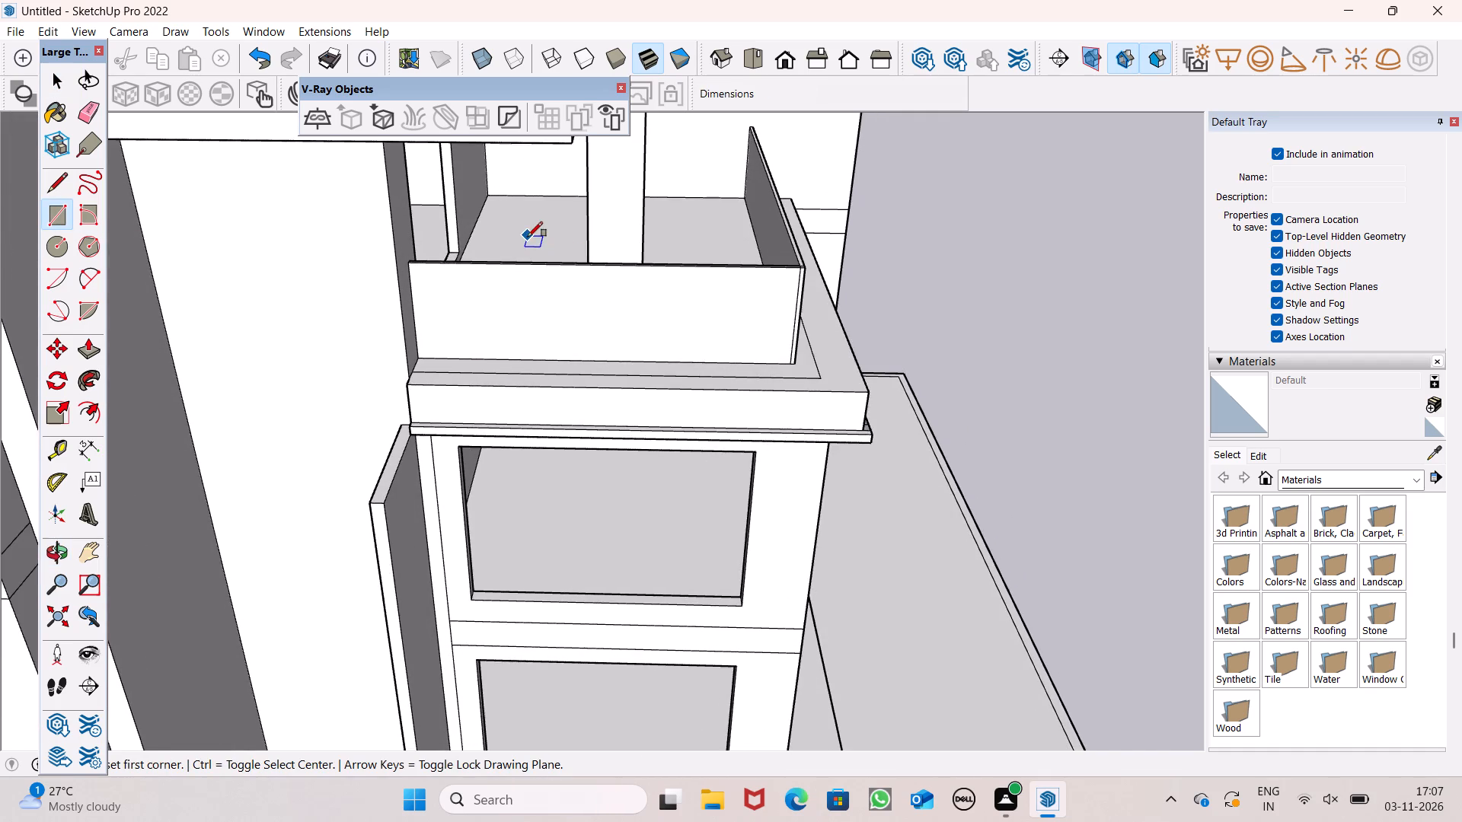
{"action": "scroll", "coordinate": [528, 237], "scroll_direction": "up", "scroll_amount": 5}
{"action": "middle_click_drag", "start_coordinate": [526, 353], "coordinate": [519, 298]}
{"action": "scroll", "coordinate": [462, 261], "scroll_direction": "up", "scroll_amount": 2}
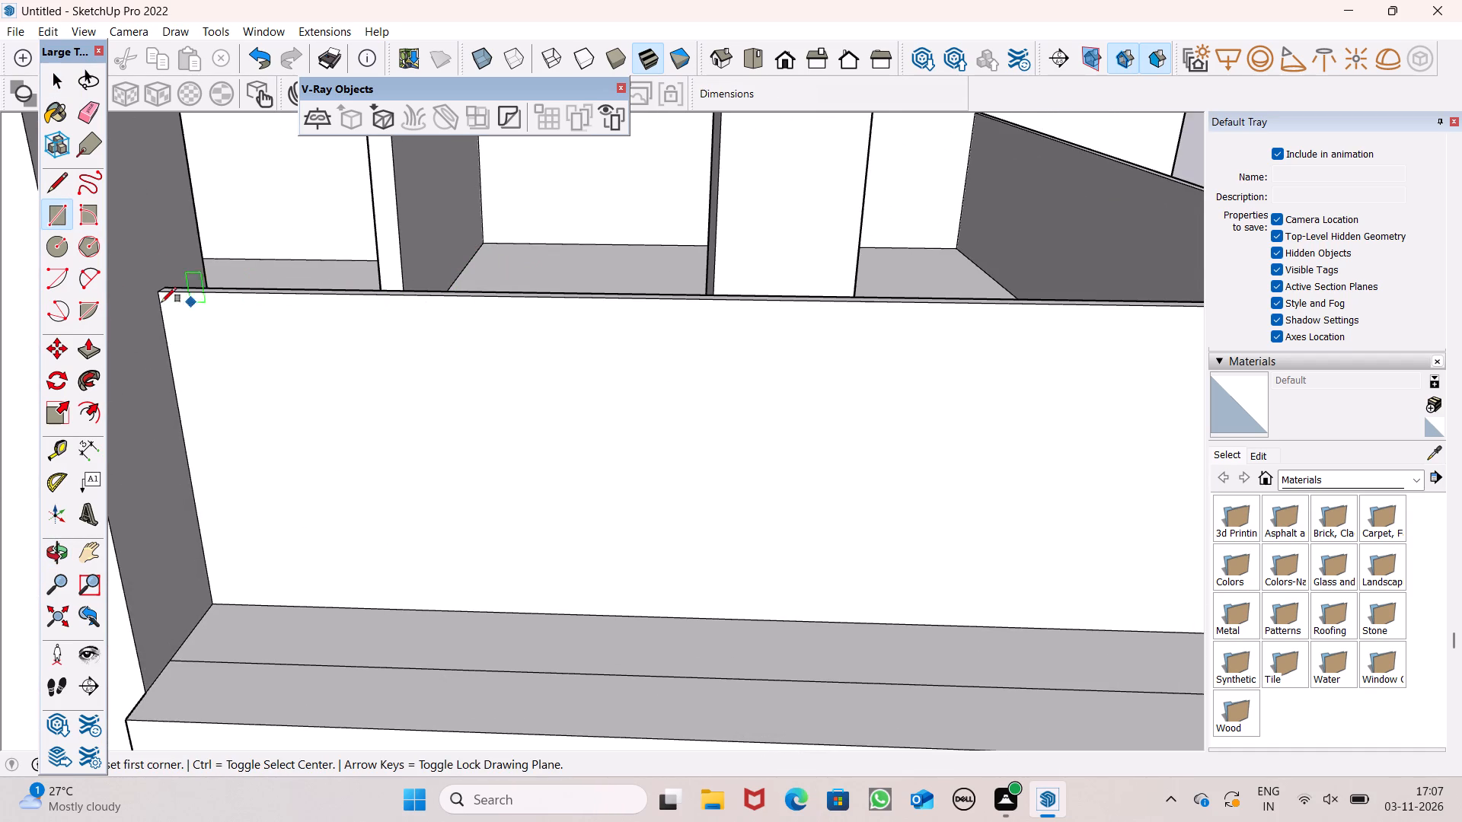
Draw a vertical line down the outer face of the lower panelled balcony's parapet, marking a narrow strip at its wall end.
{"action": "left_click", "coordinate": [53, 180]}
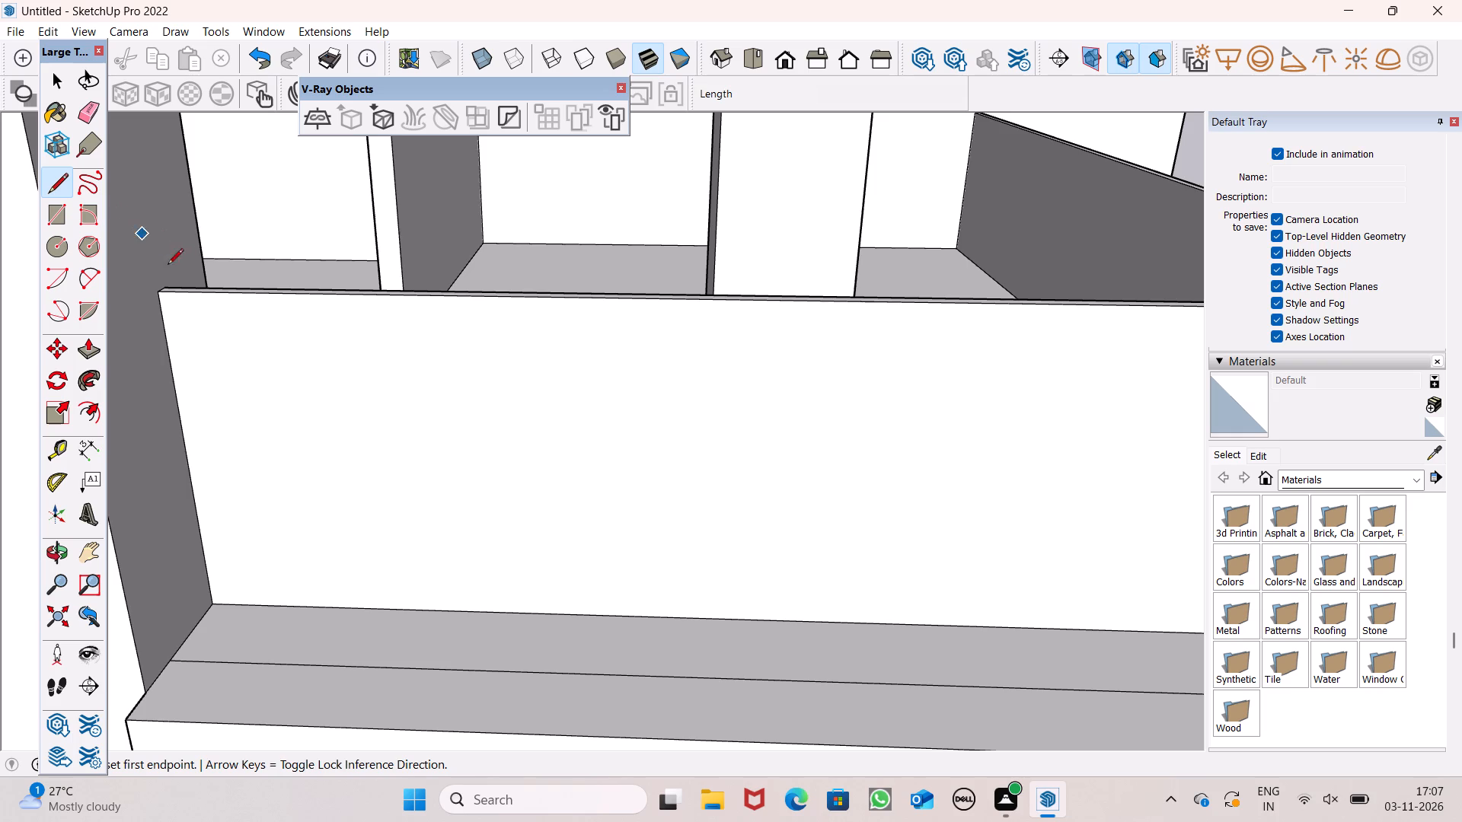
{"action": "scroll", "coordinate": [357, 304], "scroll_direction": "down", "scroll_amount": 12}
{"action": "scroll", "coordinate": [371, 315], "scroll_direction": "down", "scroll_amount": 11}
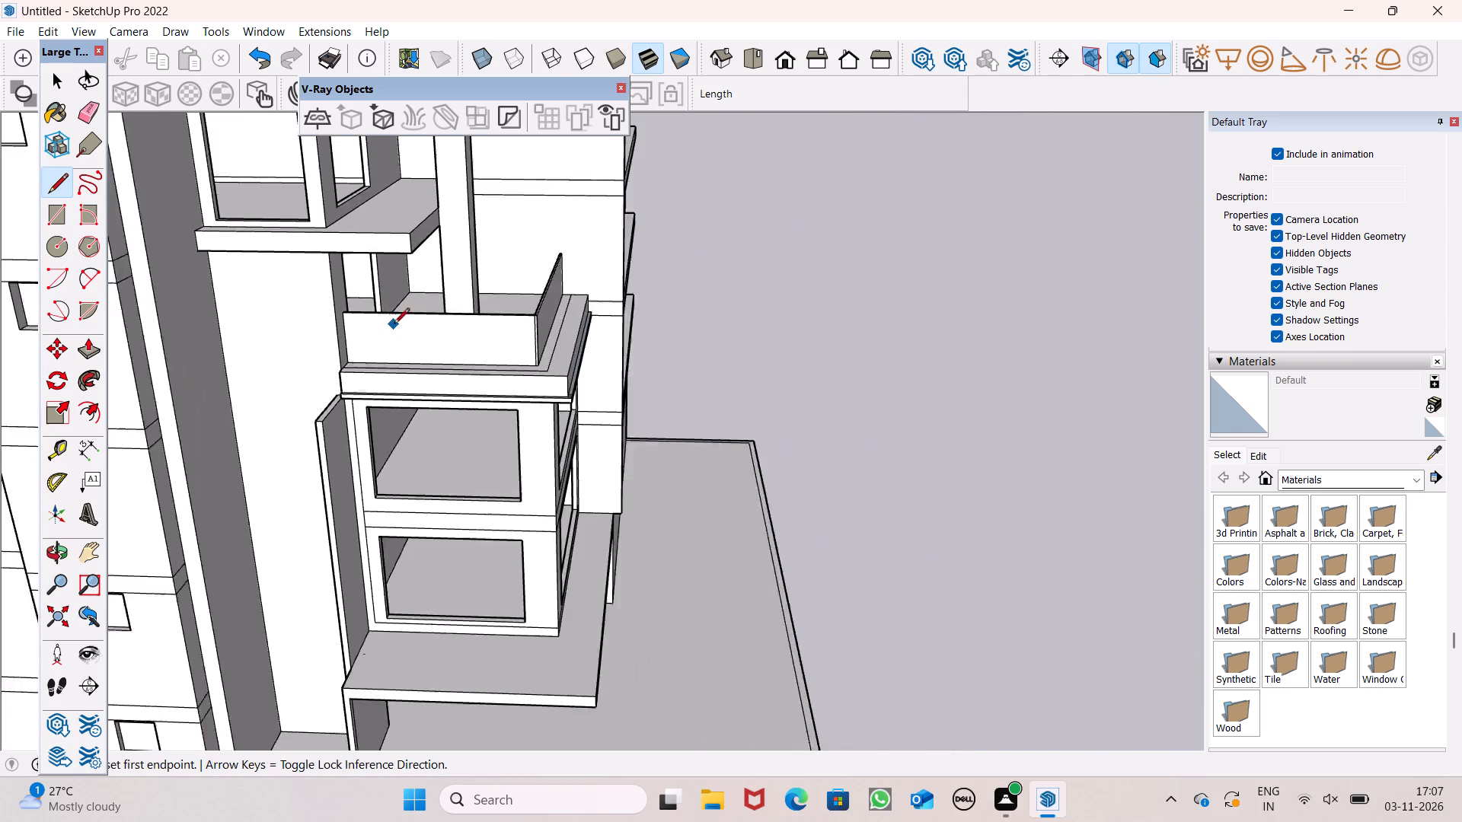
{"action": "scroll", "coordinate": [394, 325], "scroll_direction": "down", "scroll_amount": 1}
{"action": "middle_click_drag", "start_coordinate": [470, 316], "coordinate": [177, 417]}
{"action": "scroll", "coordinate": [483, 332], "scroll_direction": "down", "scroll_amount": 7}
{"action": "scroll", "coordinate": [546, 183], "scroll_direction": "up", "scroll_amount": 5}
{"action": "scroll", "coordinate": [535, 320], "scroll_direction": "down", "scroll_amount": 6}
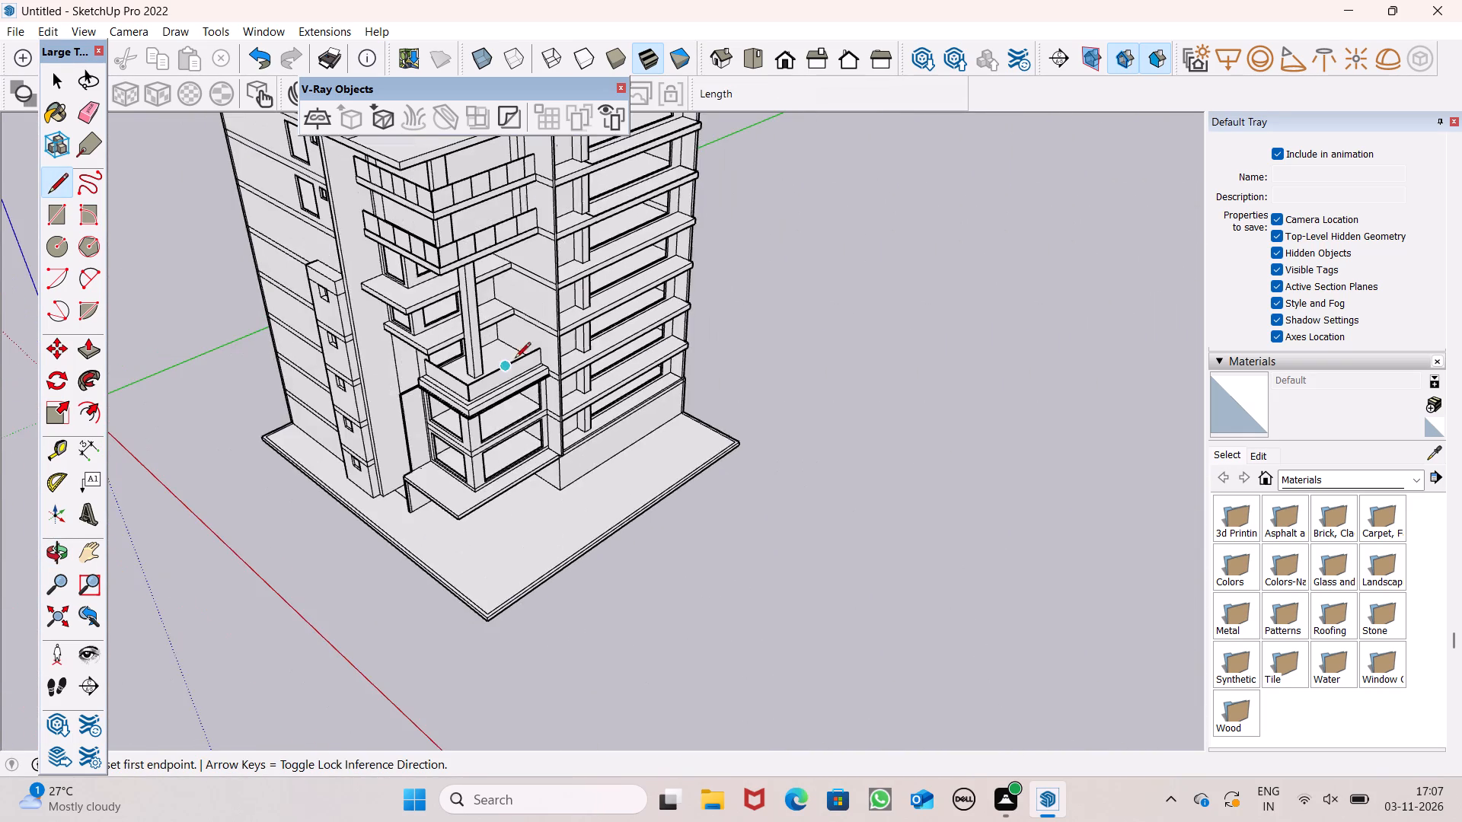
{"action": "scroll", "coordinate": [522, 201], "scroll_direction": "up", "scroll_amount": 7}
{"action": "scroll", "coordinate": [542, 221], "scroll_direction": "down", "scroll_amount": 2}
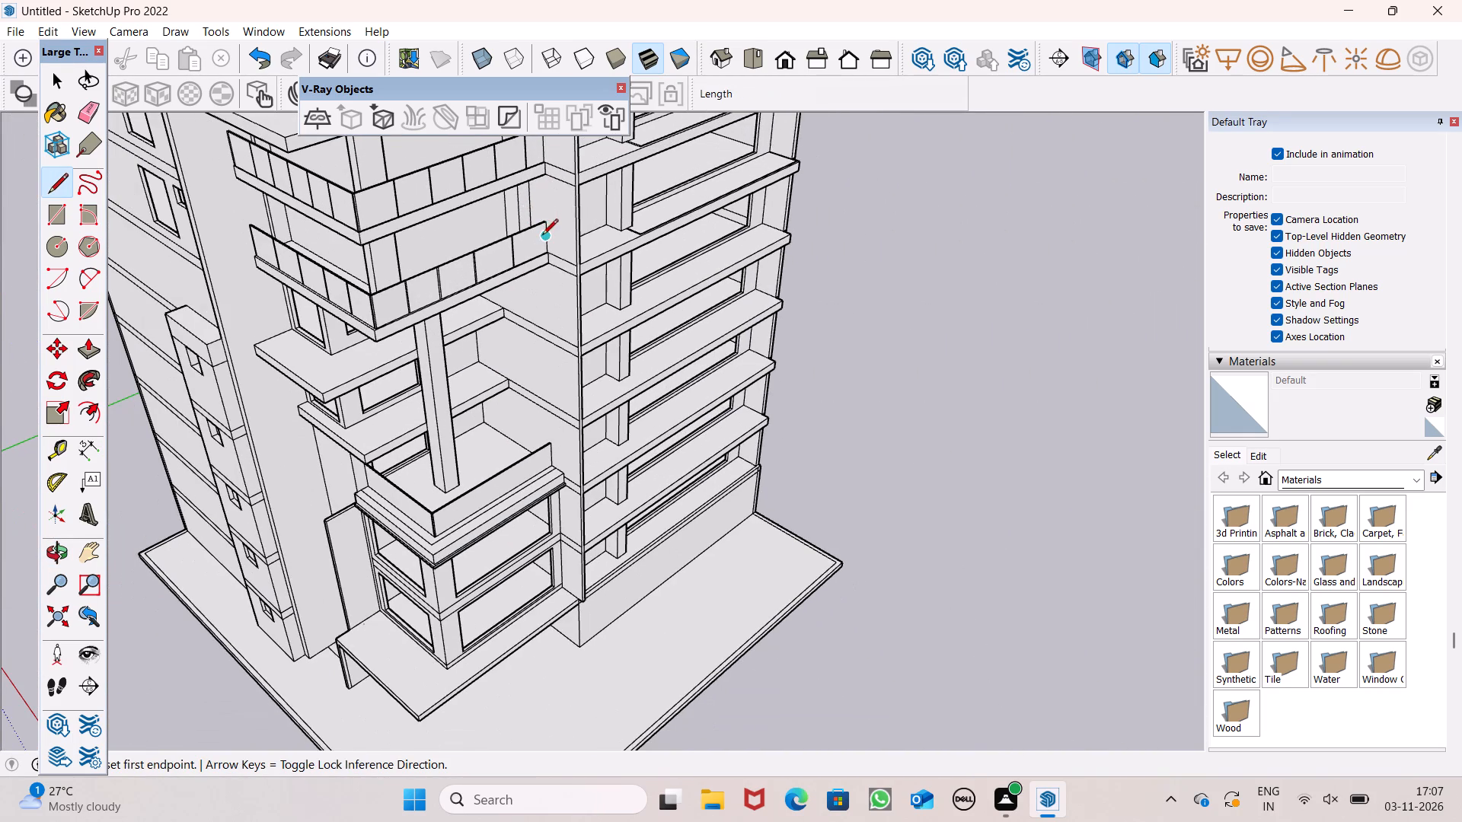
{"action": "scroll", "coordinate": [547, 228], "scroll_direction": "up", "scroll_amount": 10}
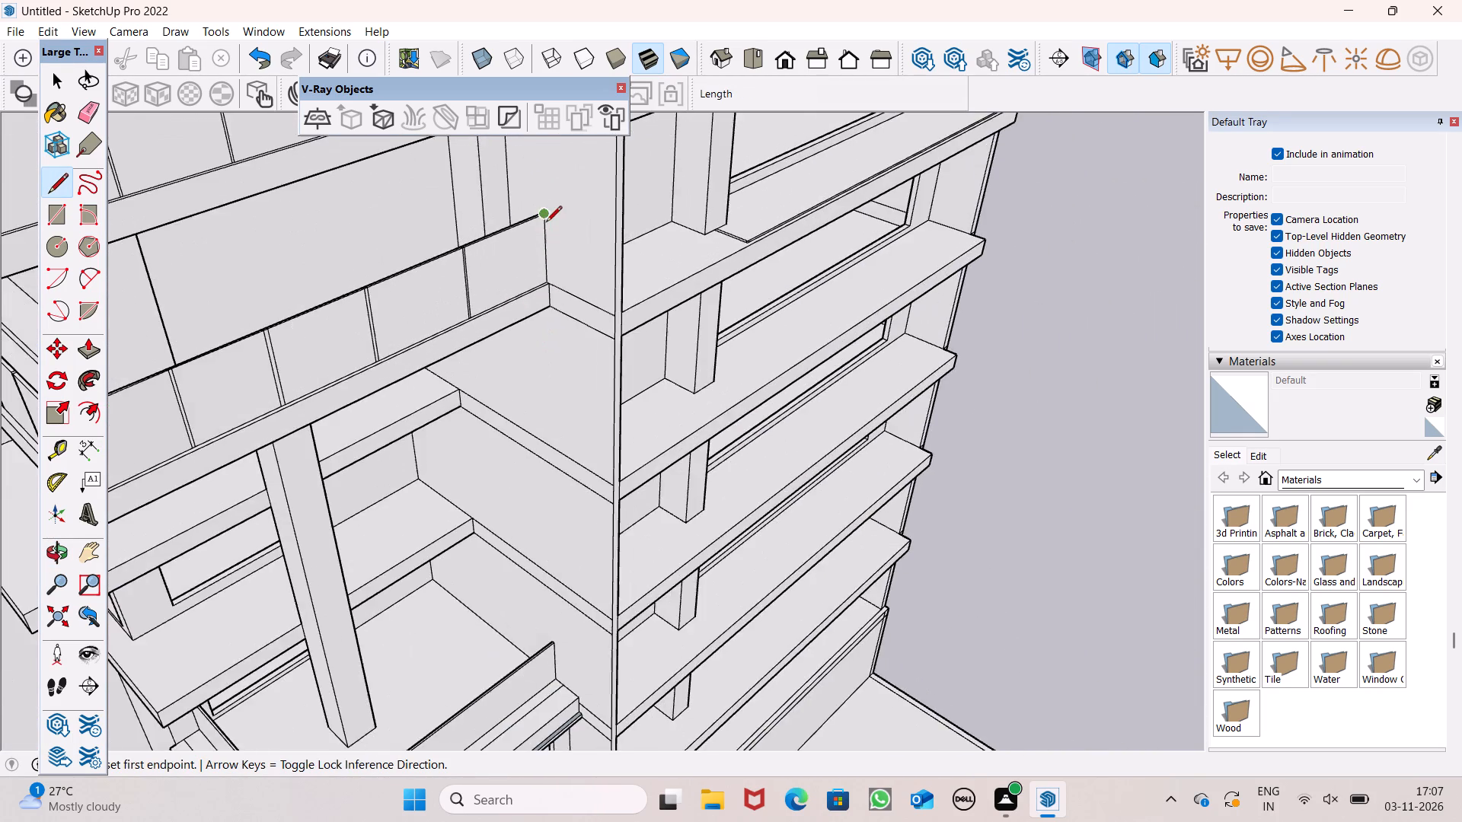
{"action": "scroll", "coordinate": [546, 223], "scroll_direction": "up", "scroll_amount": 15}
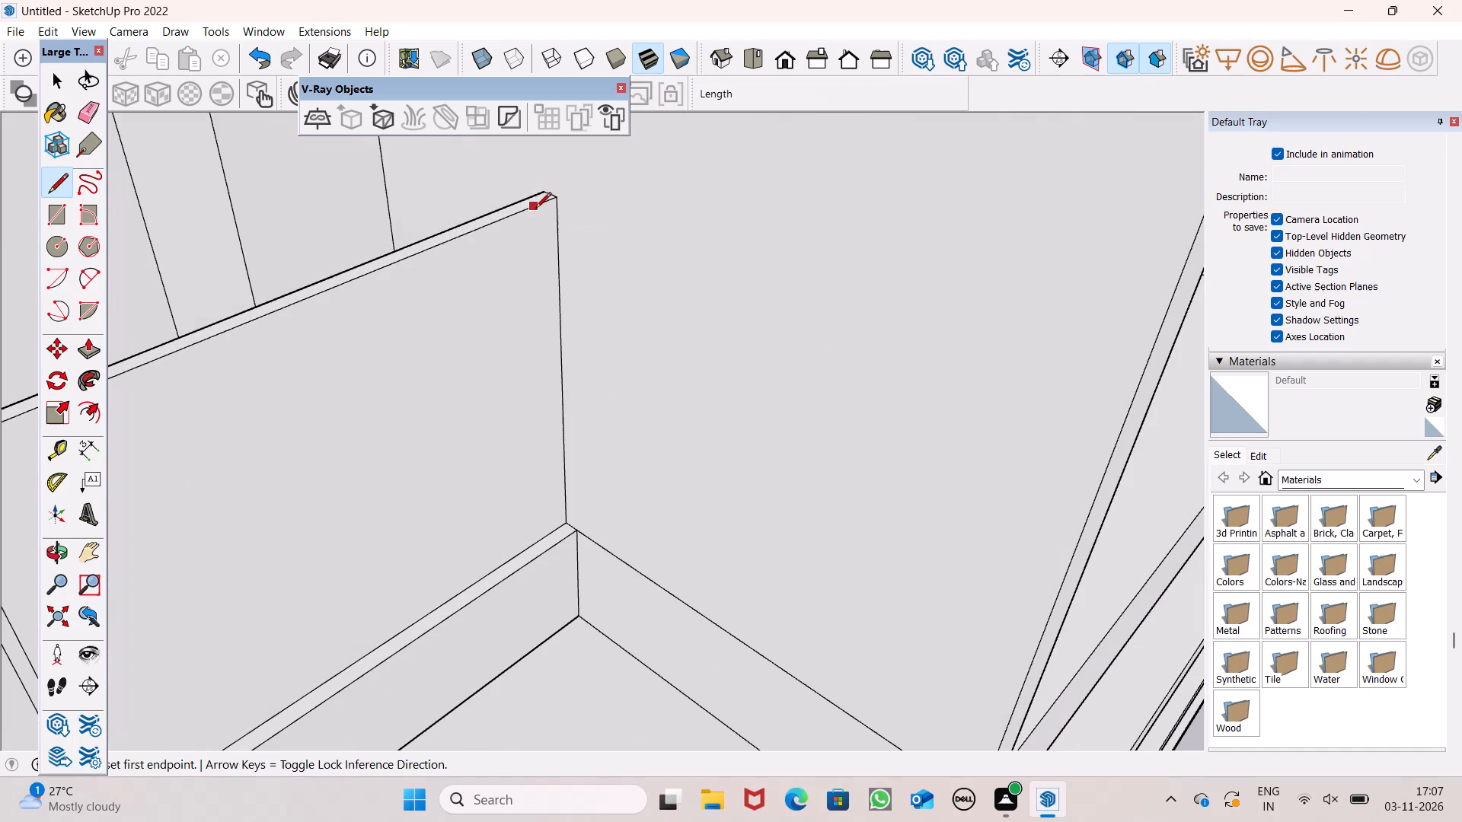
{"action": "left_click", "coordinate": [536, 206]}
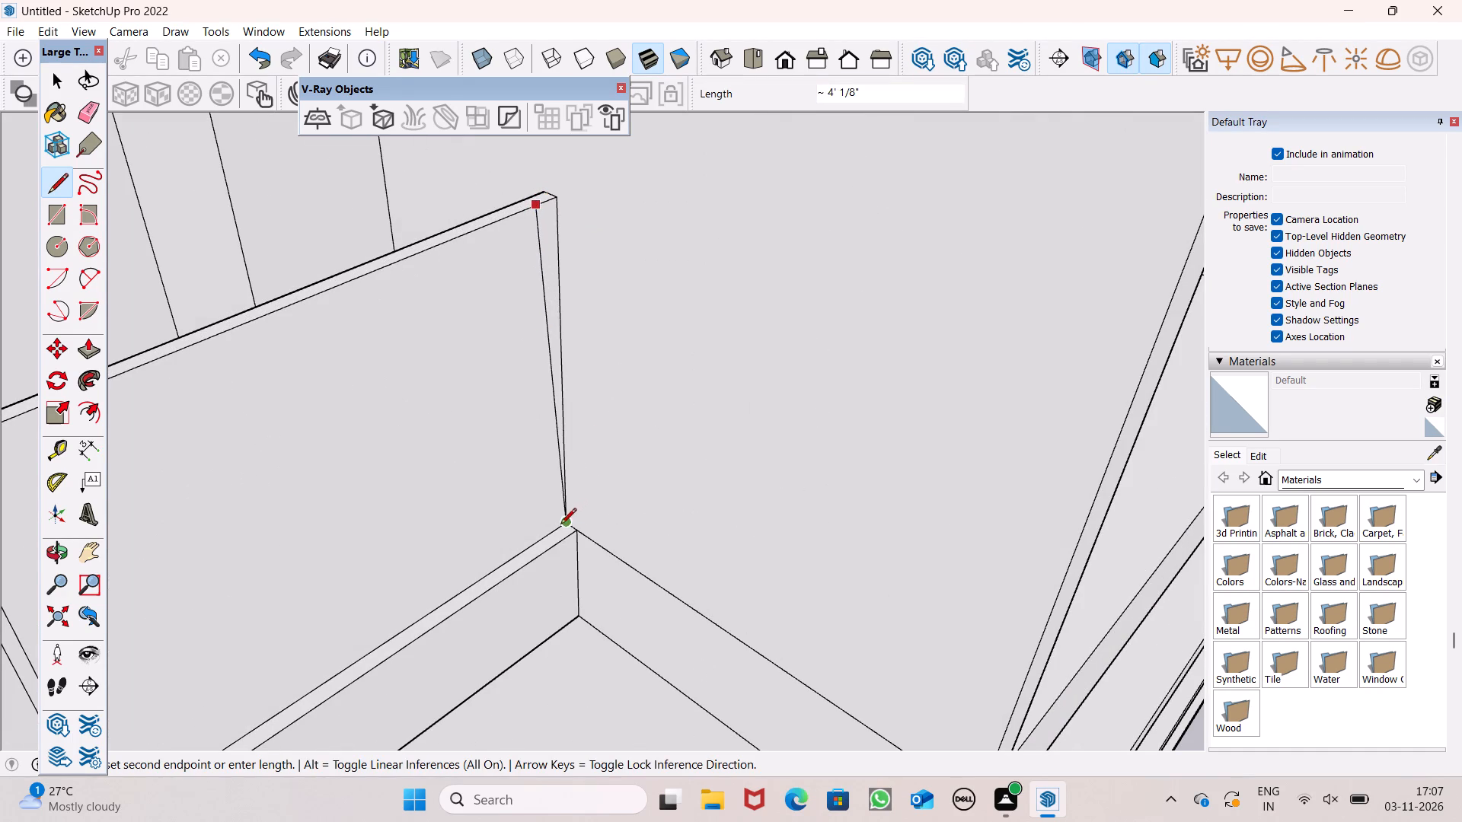
{"action": "left_click", "coordinate": [555, 536]}
Push the narrow strip at the wall end of that balcony parapet inward 2", to the back edge.
{"action": "scroll", "coordinate": [559, 254], "scroll_direction": "up", "scroll_amount": 1}
{"action": "middle_click_drag", "start_coordinate": [560, 267], "coordinate": [549, 325]}
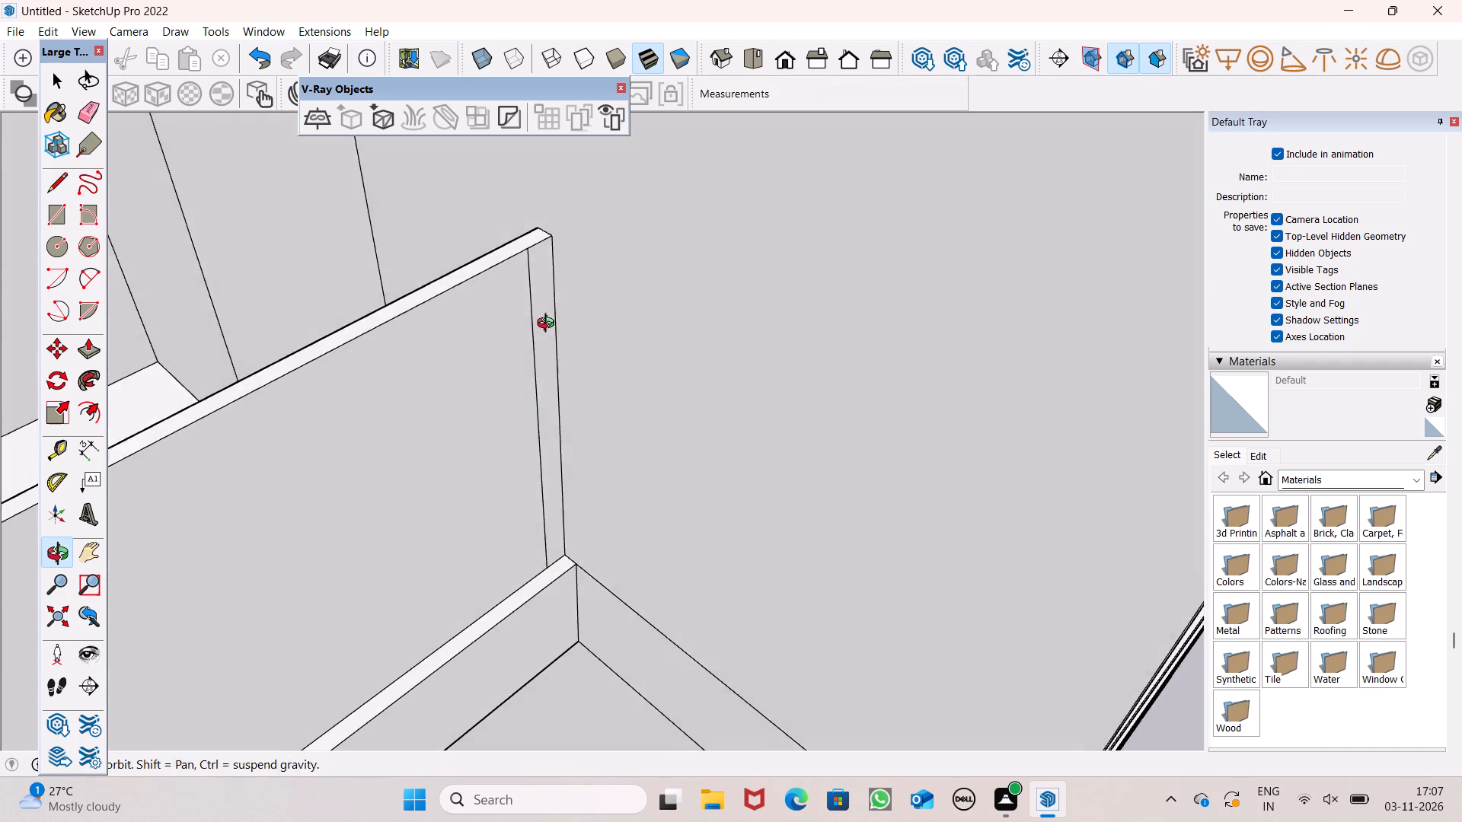
{"action": "middle_click_drag", "start_coordinate": [549, 325], "coordinate": [545, 332]}
{"action": "left_click", "coordinate": [105, 347]}
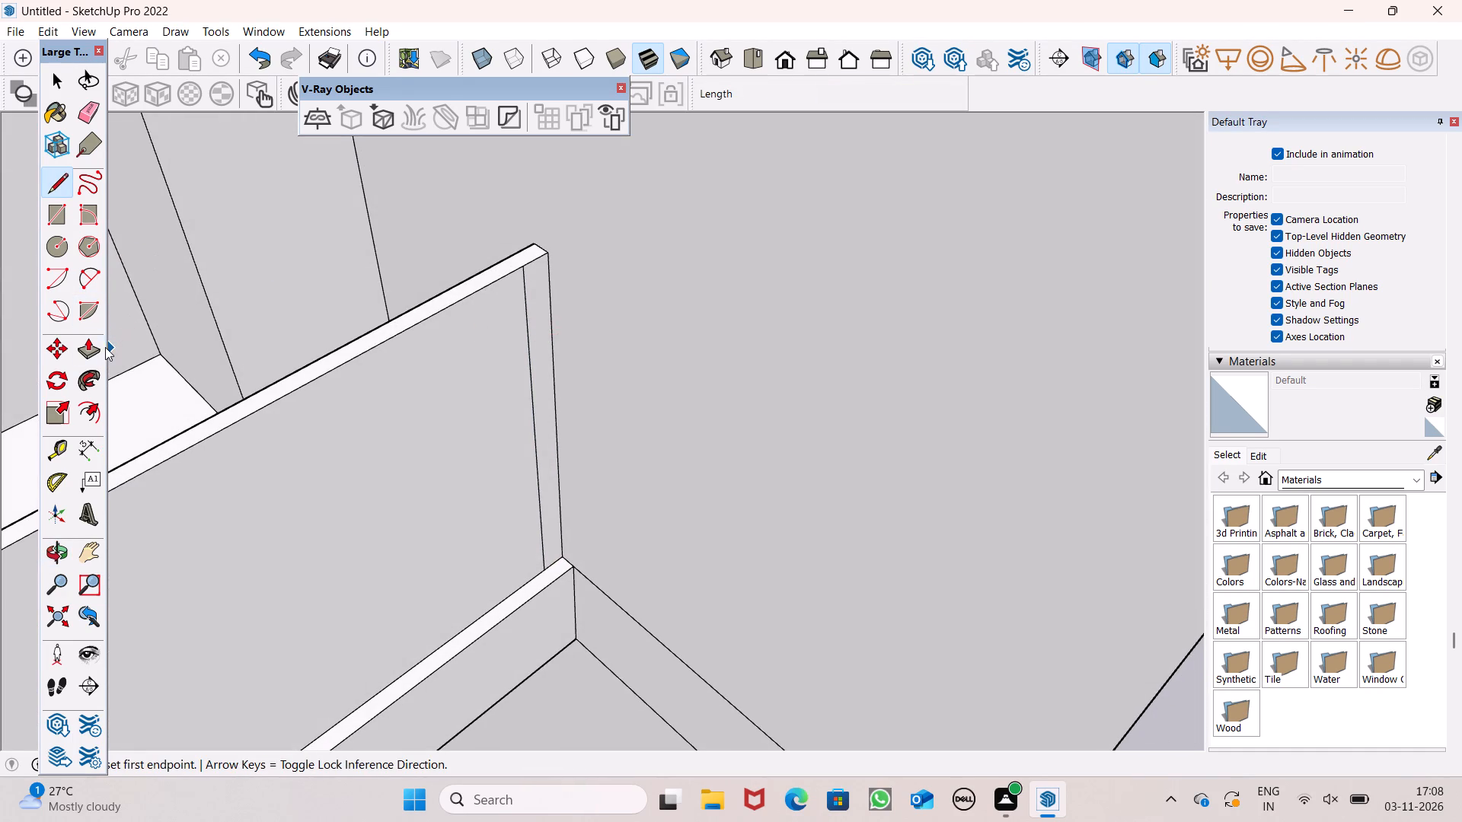
{"action": "left_click", "coordinate": [90, 349]}
{"action": "scroll", "coordinate": [515, 267], "scroll_direction": "up", "scroll_amount": 8}
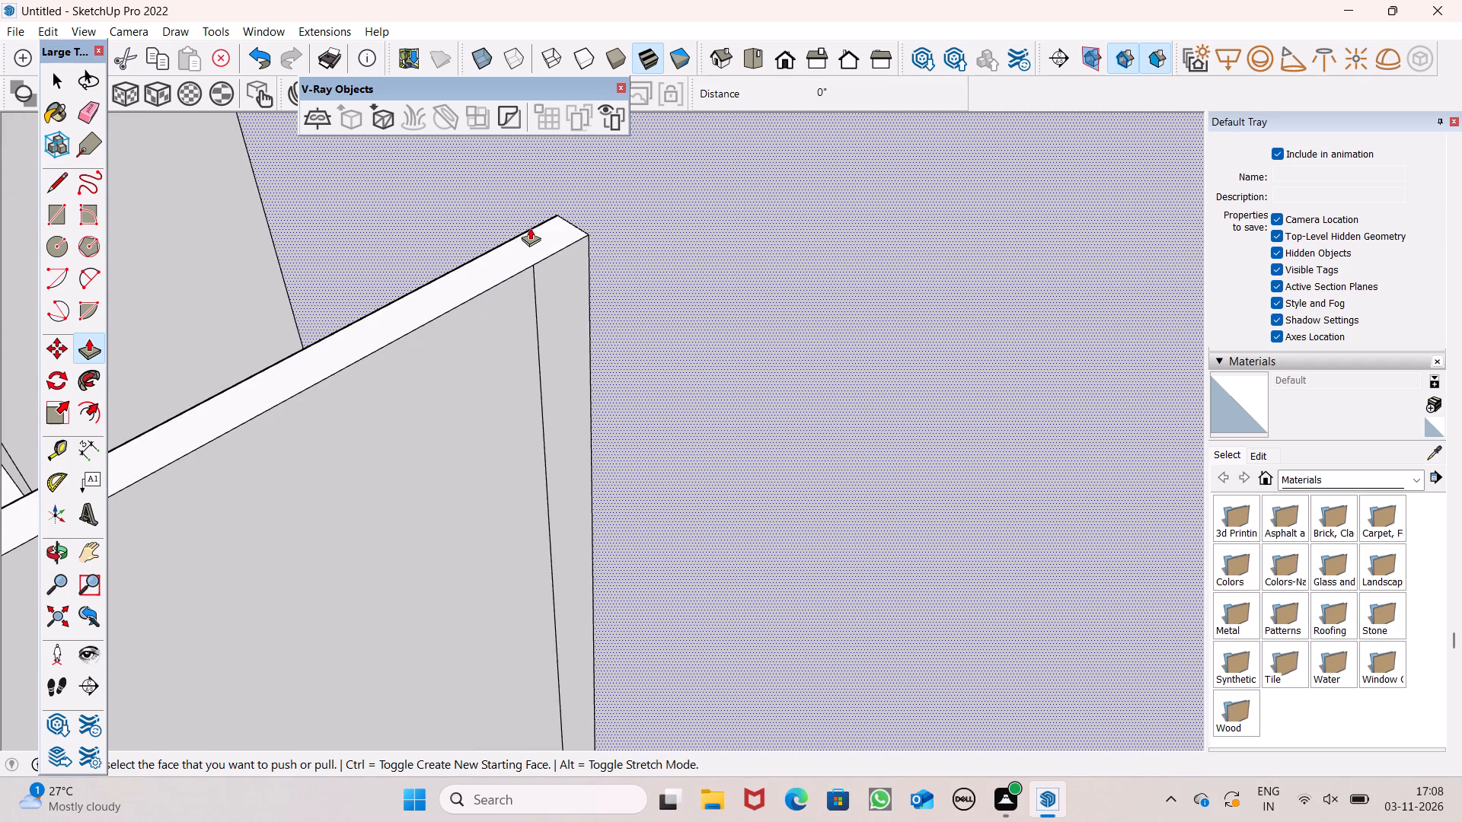
{"action": "scroll", "coordinate": [583, 220], "scroll_direction": "up", "scroll_amount": 12}
{"action": "left_click_drag", "start_coordinate": [550, 329], "coordinate": [491, 295]}
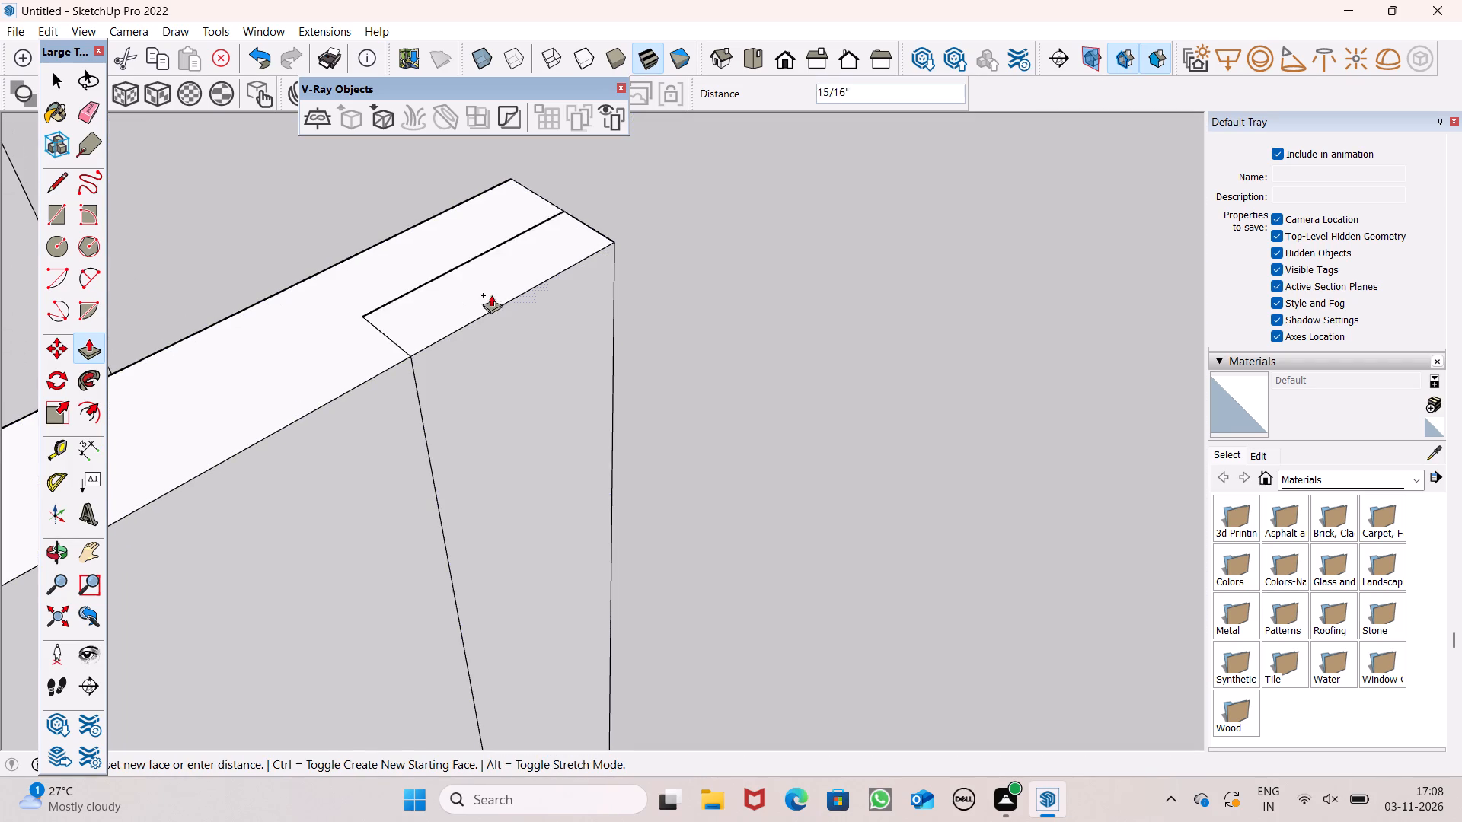
{"action": "left_click_drag", "start_coordinate": [491, 295], "coordinate": [316, 273]}
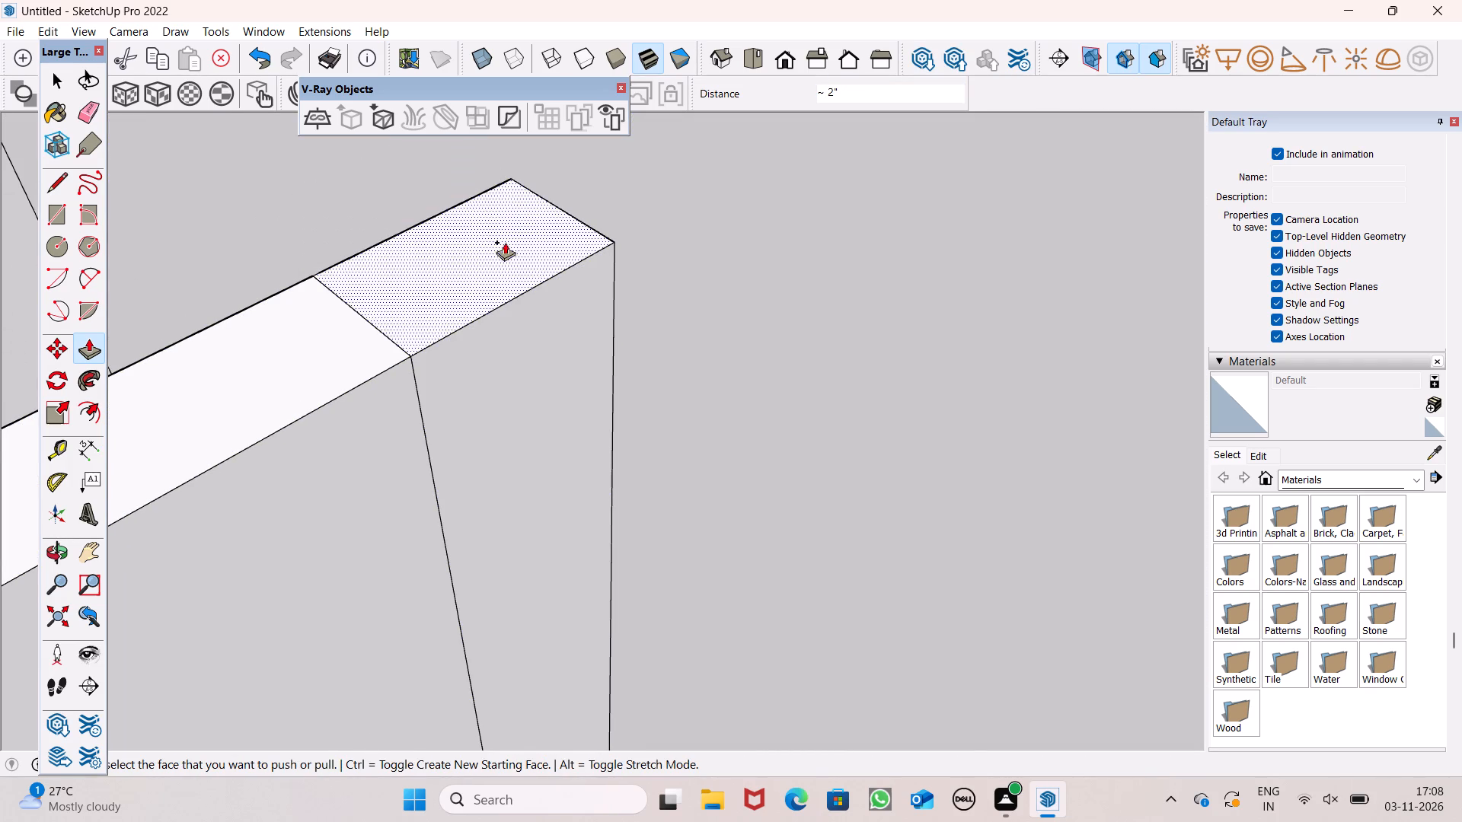
{"action": "key", "text": "space"}
{"action": "scroll", "coordinate": [496, 247], "scroll_direction": "down", "scroll_amount": 7}
{"action": "scroll", "coordinate": [512, 209], "scroll_direction": "down", "scroll_amount": 20}
{"action": "scroll", "coordinate": [512, 209], "scroll_direction": "down", "scroll_amount": 8}
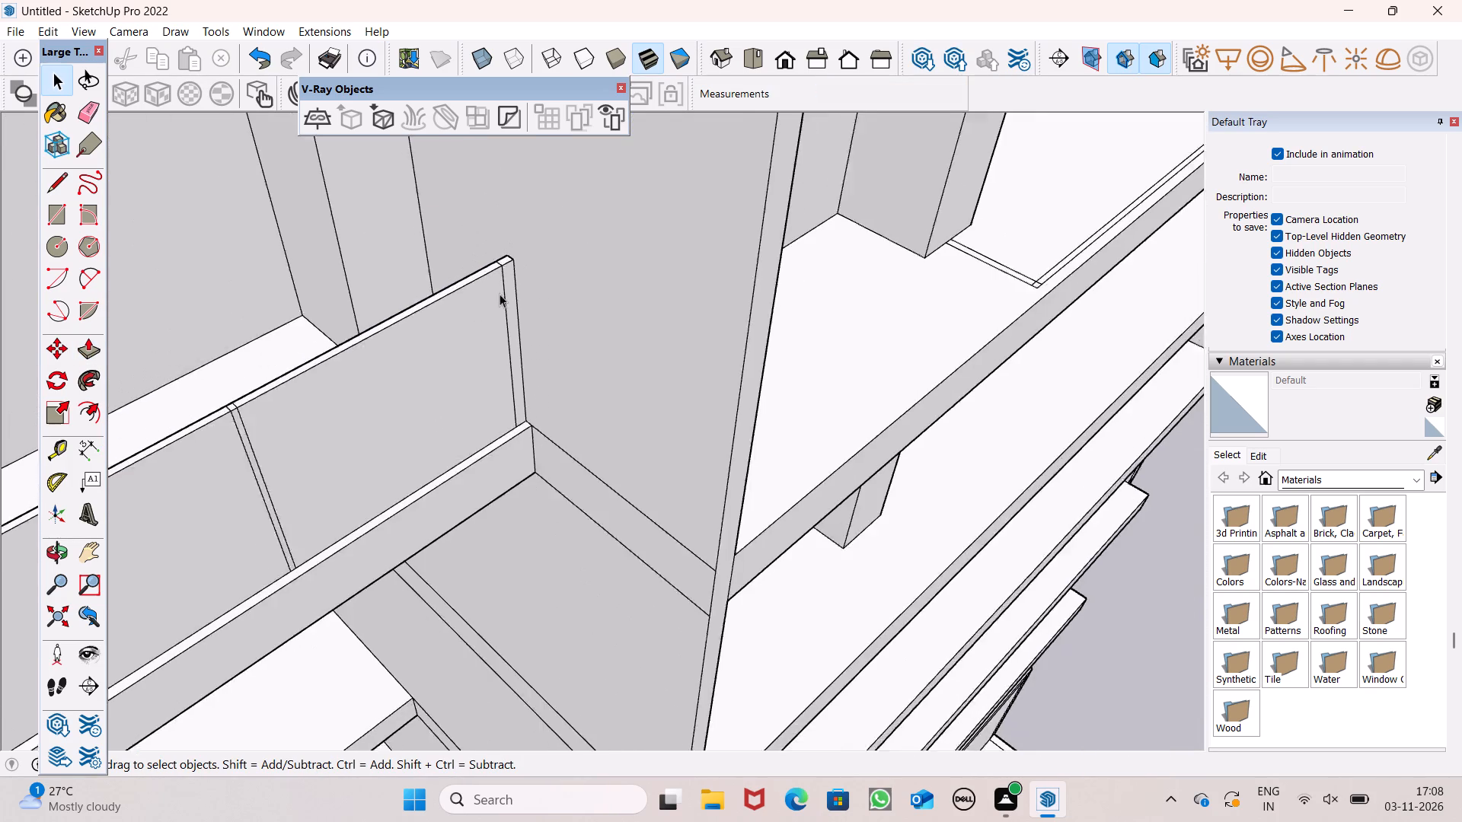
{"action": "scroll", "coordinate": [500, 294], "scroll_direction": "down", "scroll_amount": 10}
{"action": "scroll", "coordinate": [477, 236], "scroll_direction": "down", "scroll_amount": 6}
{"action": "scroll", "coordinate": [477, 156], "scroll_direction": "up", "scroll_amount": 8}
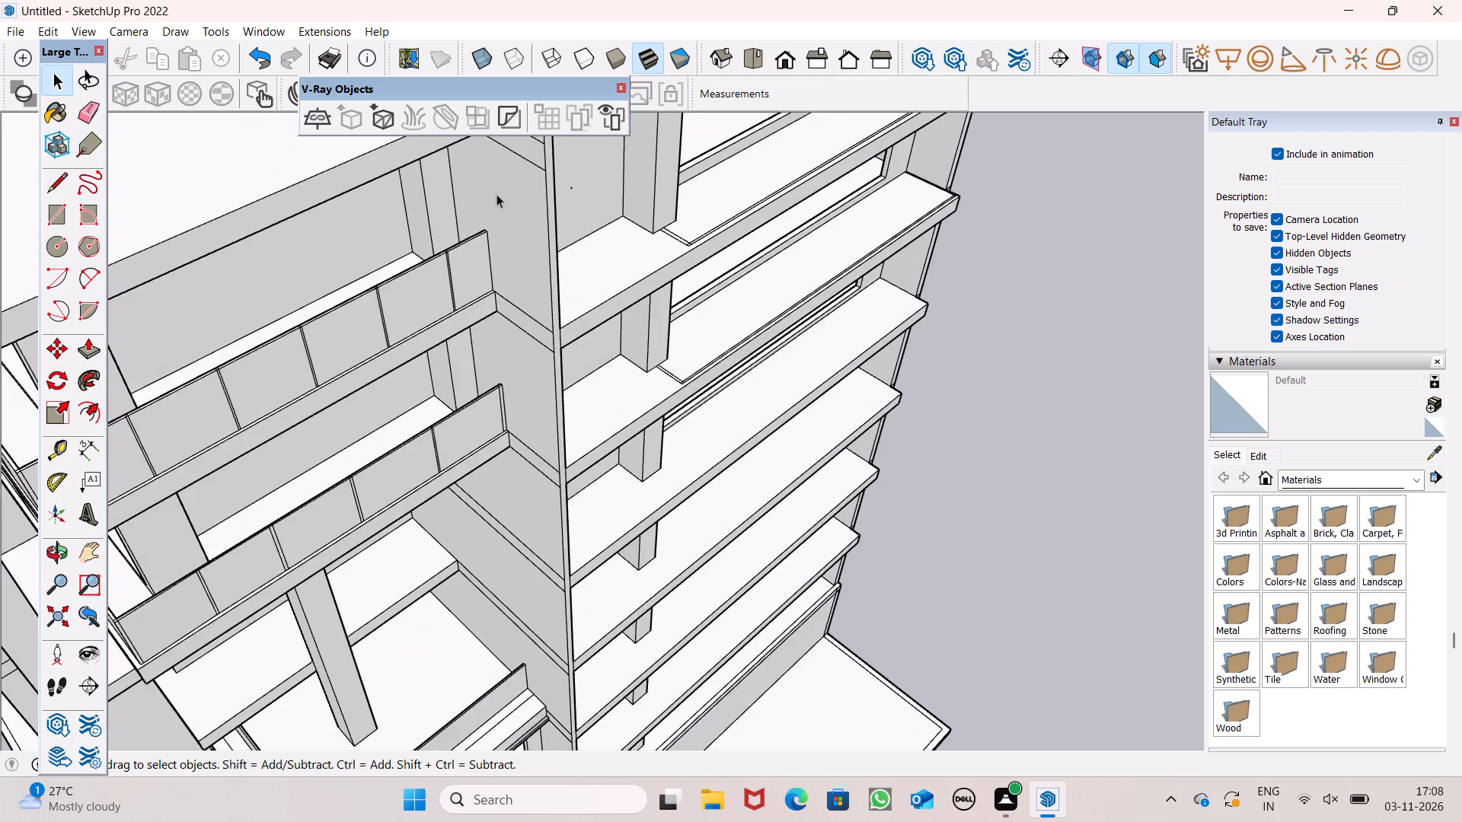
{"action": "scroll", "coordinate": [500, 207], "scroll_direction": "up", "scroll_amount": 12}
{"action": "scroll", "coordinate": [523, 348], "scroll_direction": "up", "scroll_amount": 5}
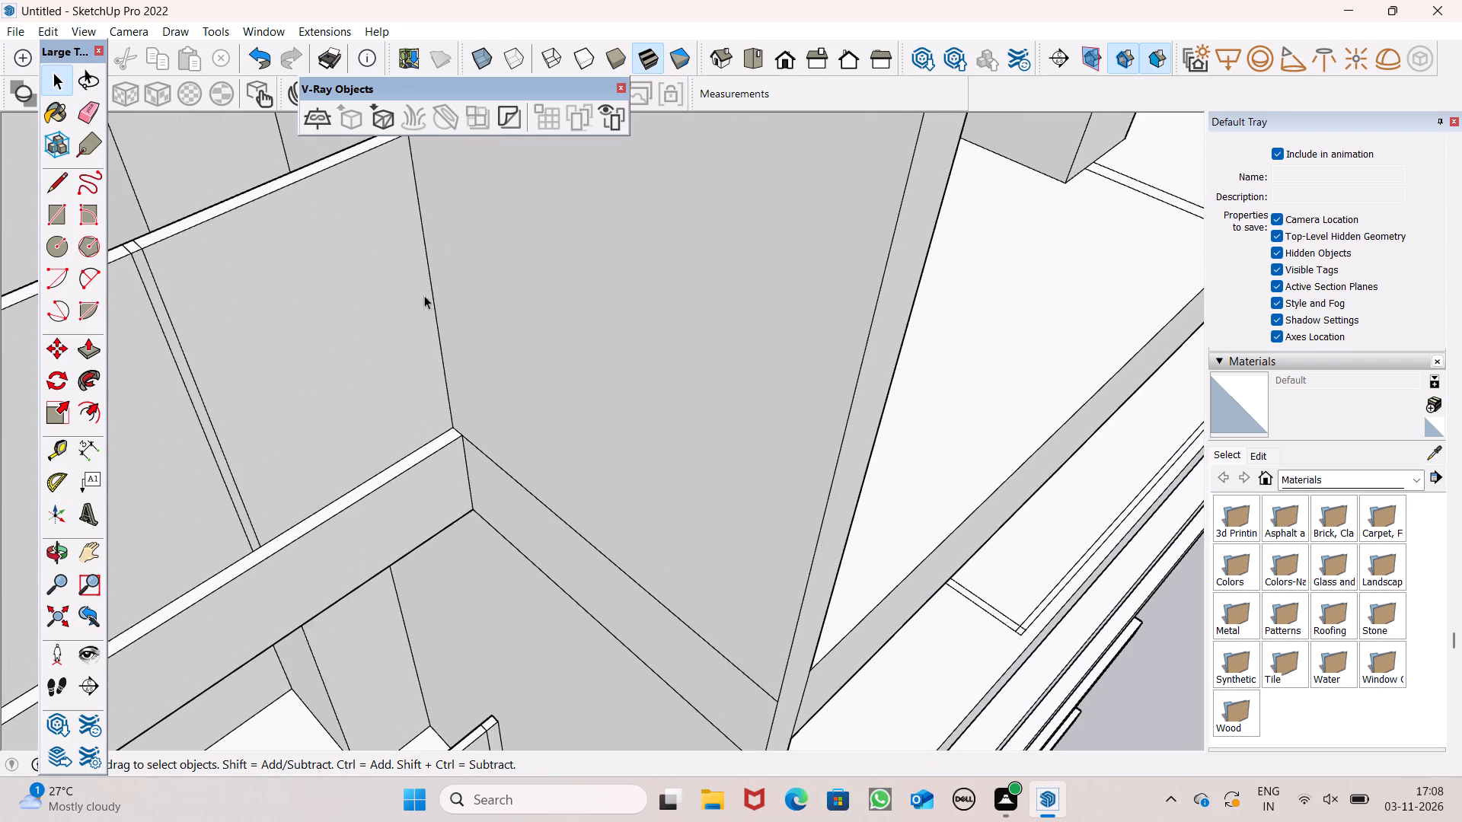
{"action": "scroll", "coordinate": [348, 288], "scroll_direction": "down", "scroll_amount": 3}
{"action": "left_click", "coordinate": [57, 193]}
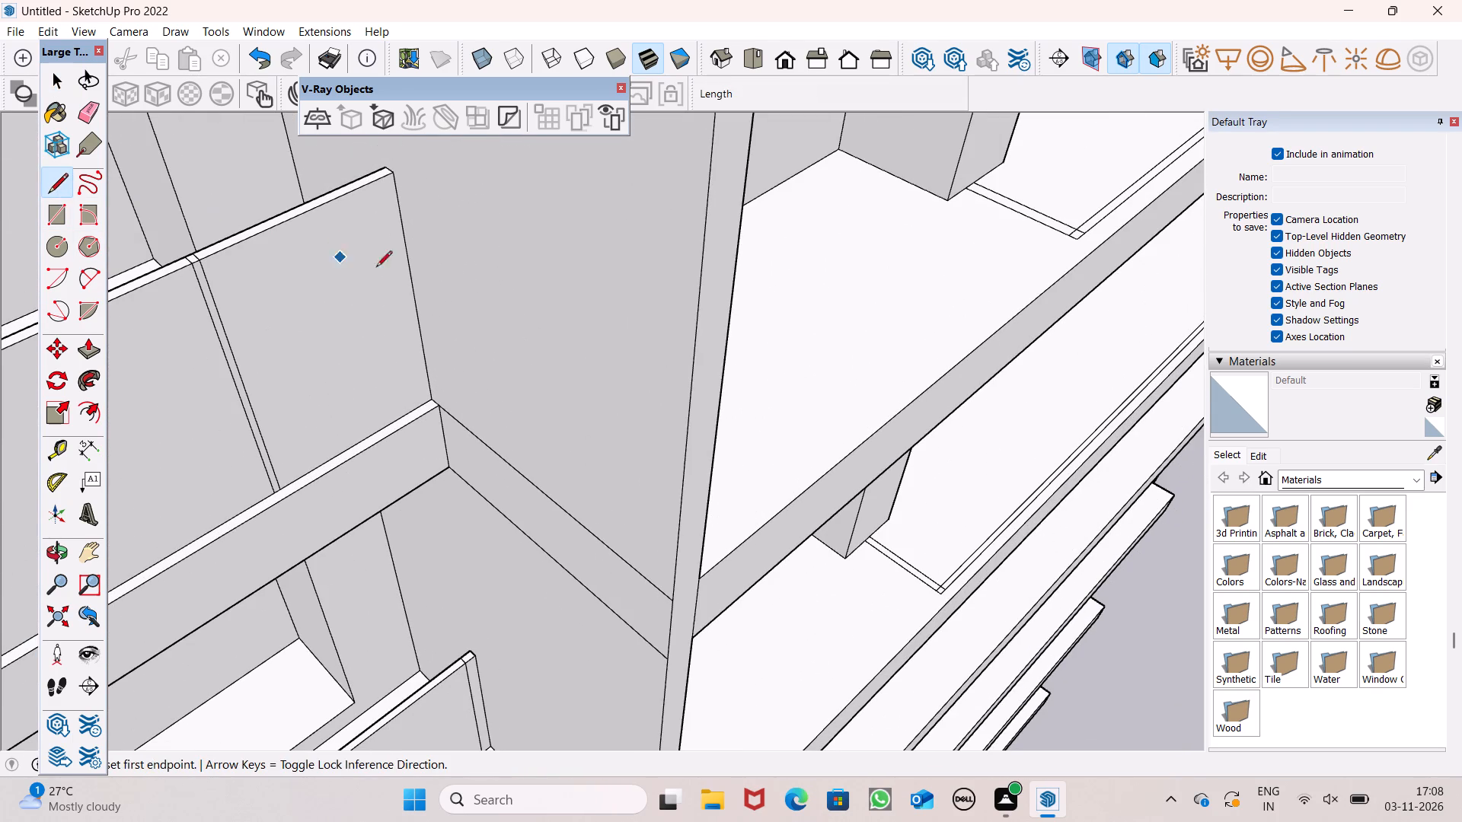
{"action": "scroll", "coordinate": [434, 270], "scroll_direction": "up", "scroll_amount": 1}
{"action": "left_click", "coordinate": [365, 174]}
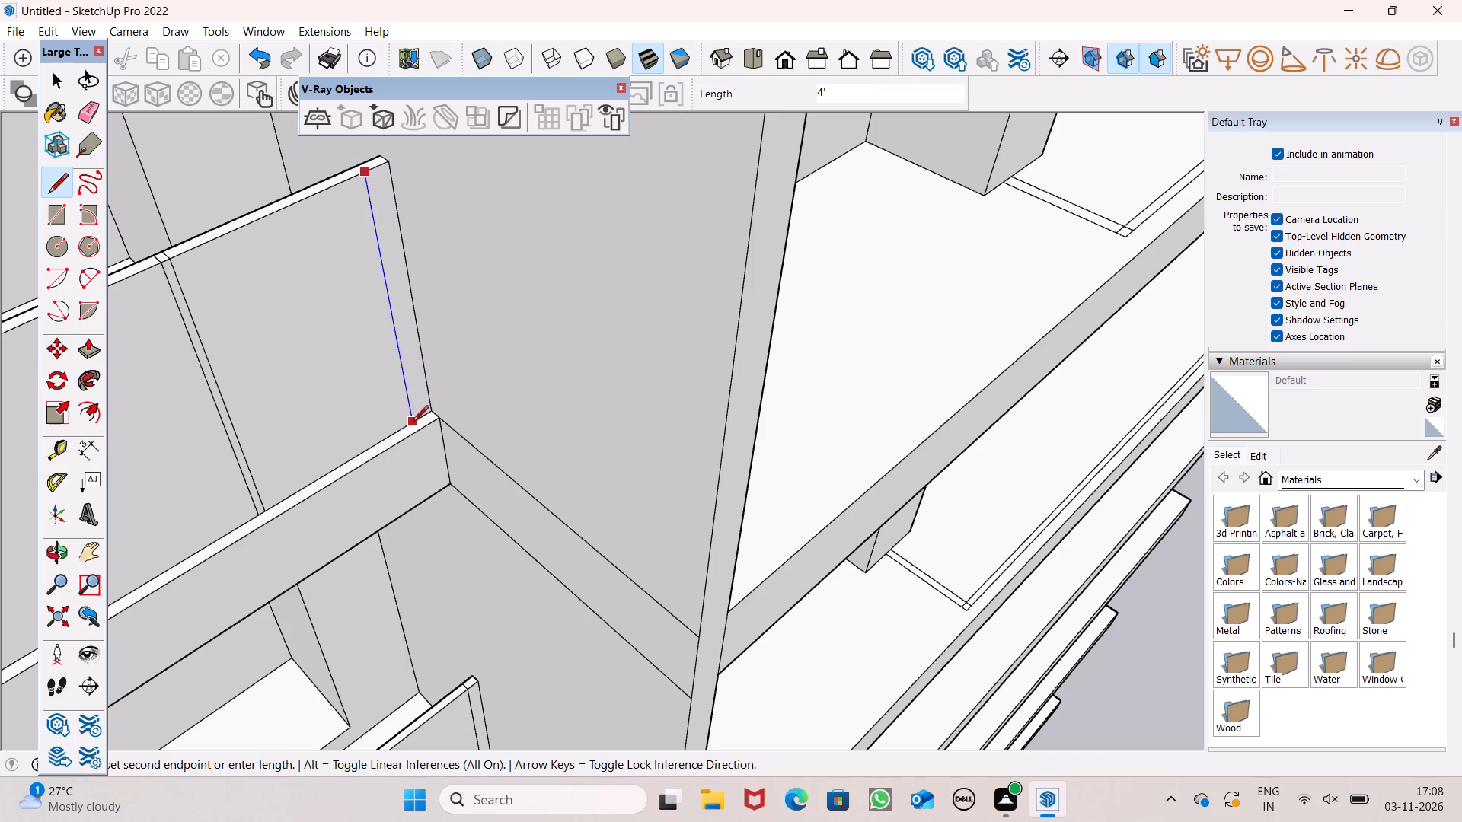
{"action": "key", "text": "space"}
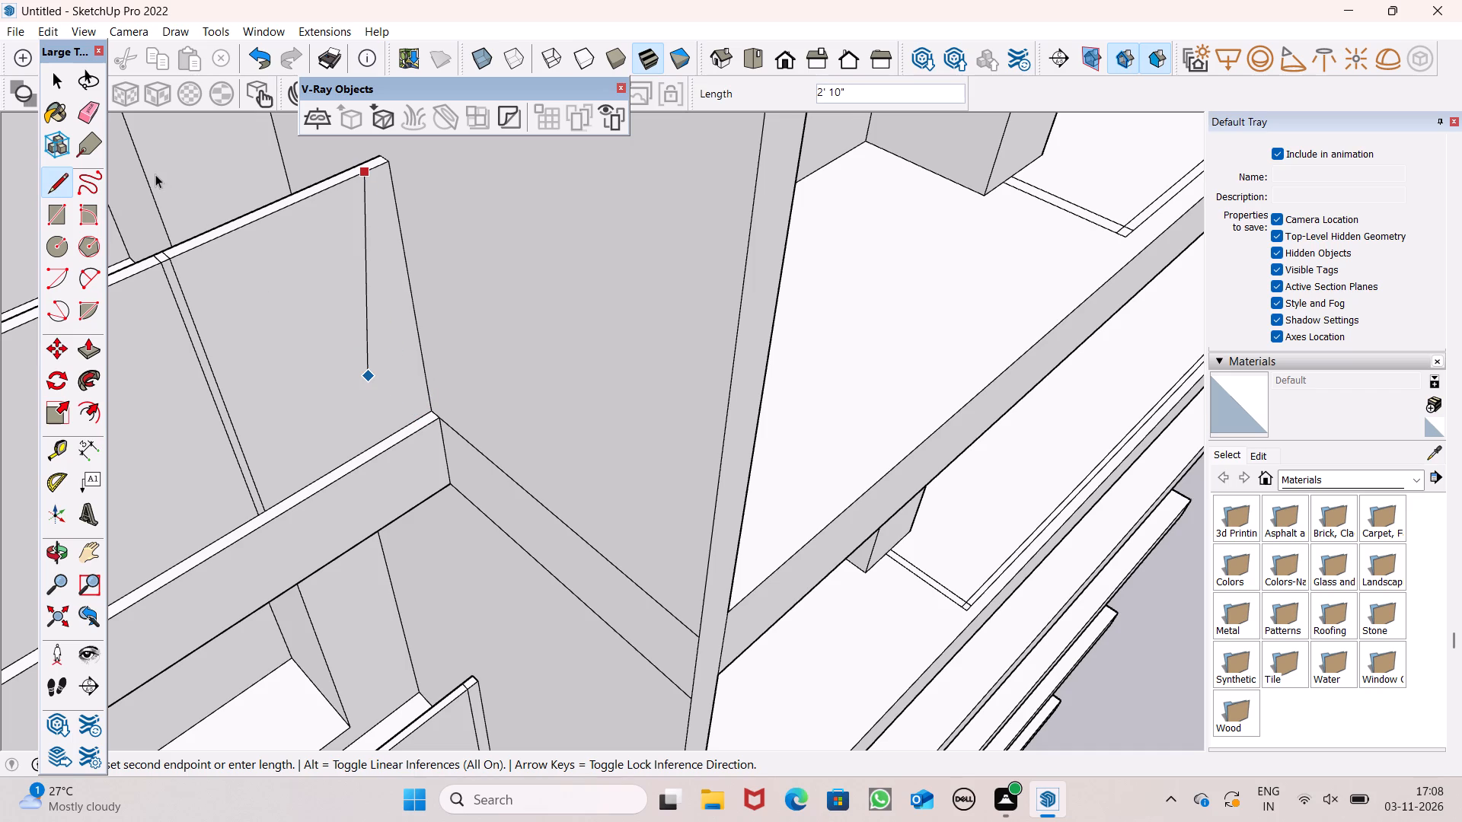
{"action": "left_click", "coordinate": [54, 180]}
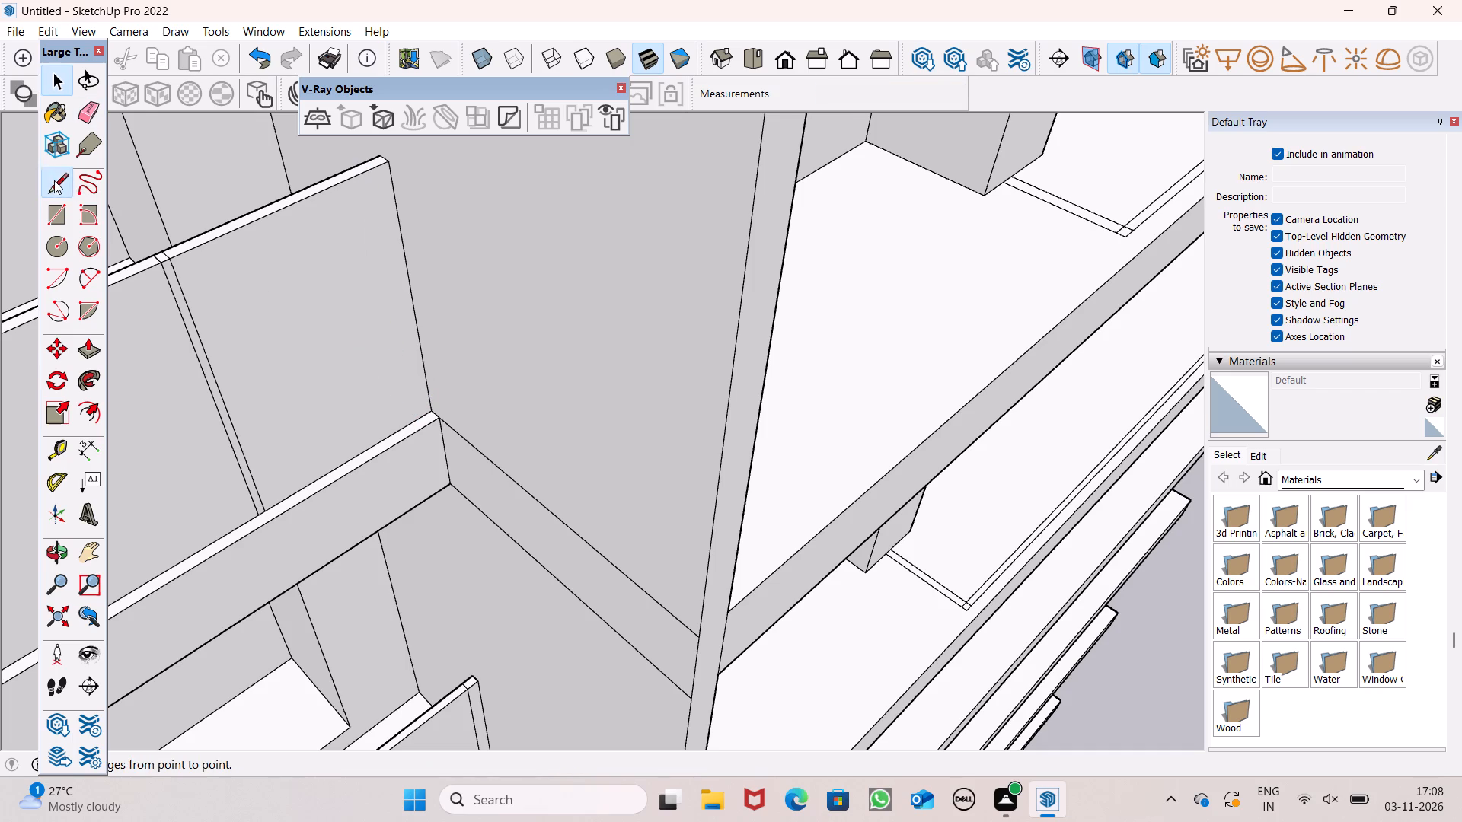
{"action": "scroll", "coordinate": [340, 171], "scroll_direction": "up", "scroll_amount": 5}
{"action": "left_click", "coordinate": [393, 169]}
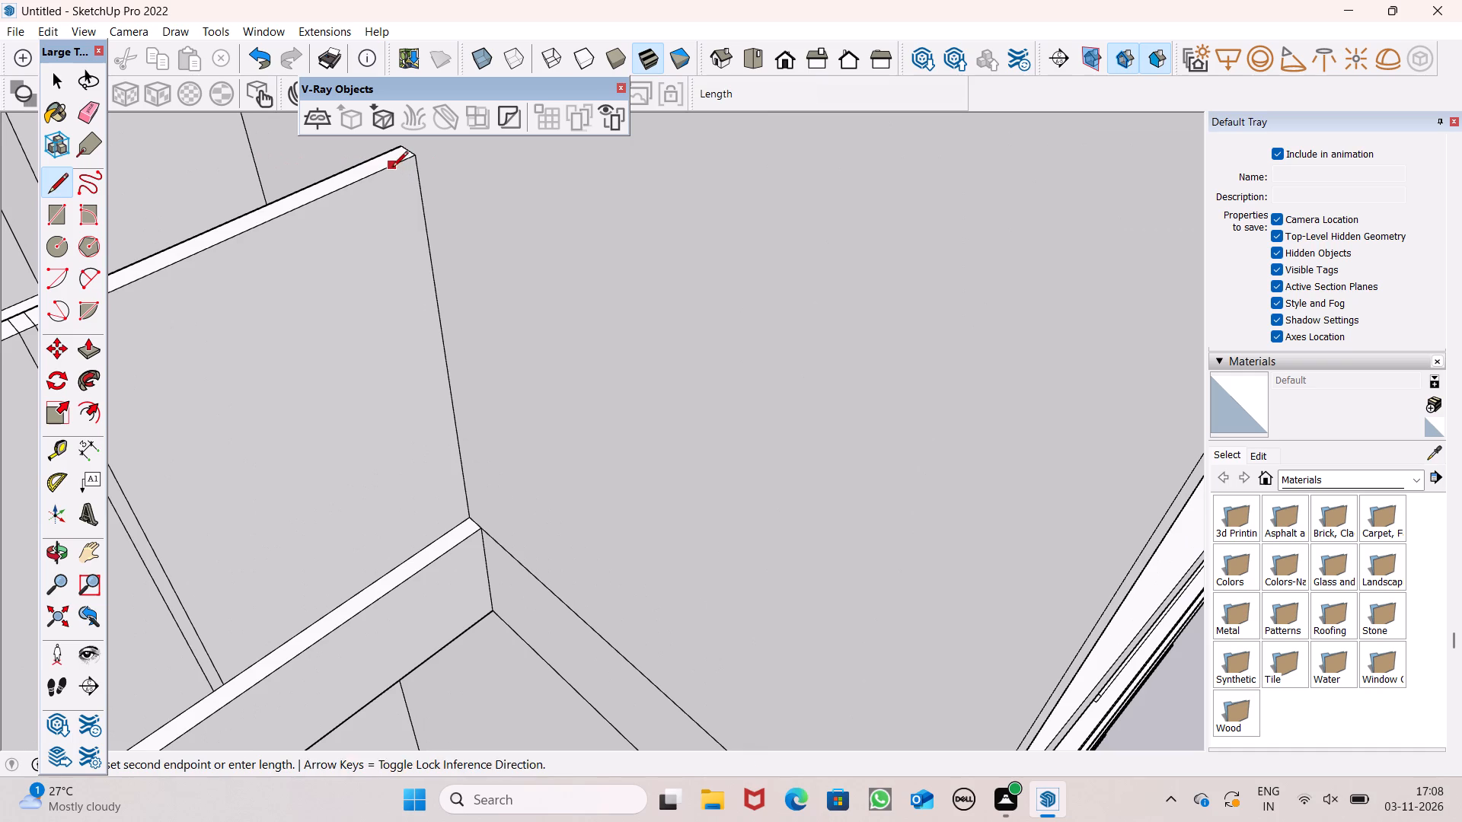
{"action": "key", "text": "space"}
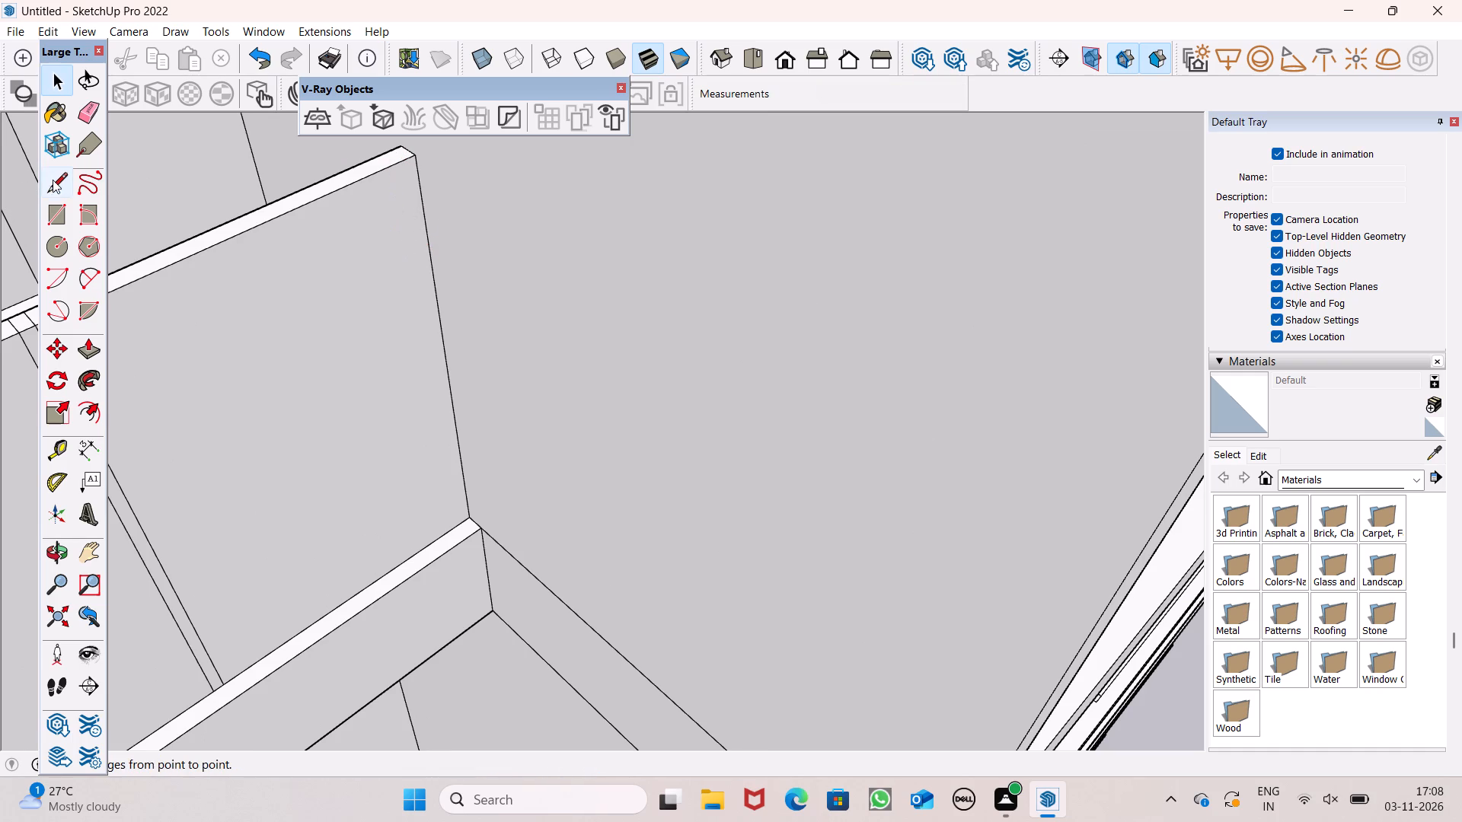
Draw a vertical line down the outer face of the upper panelled balcony's parapet, marking a narrow strip at its wall end.
{"action": "left_click", "coordinate": [53, 180]}
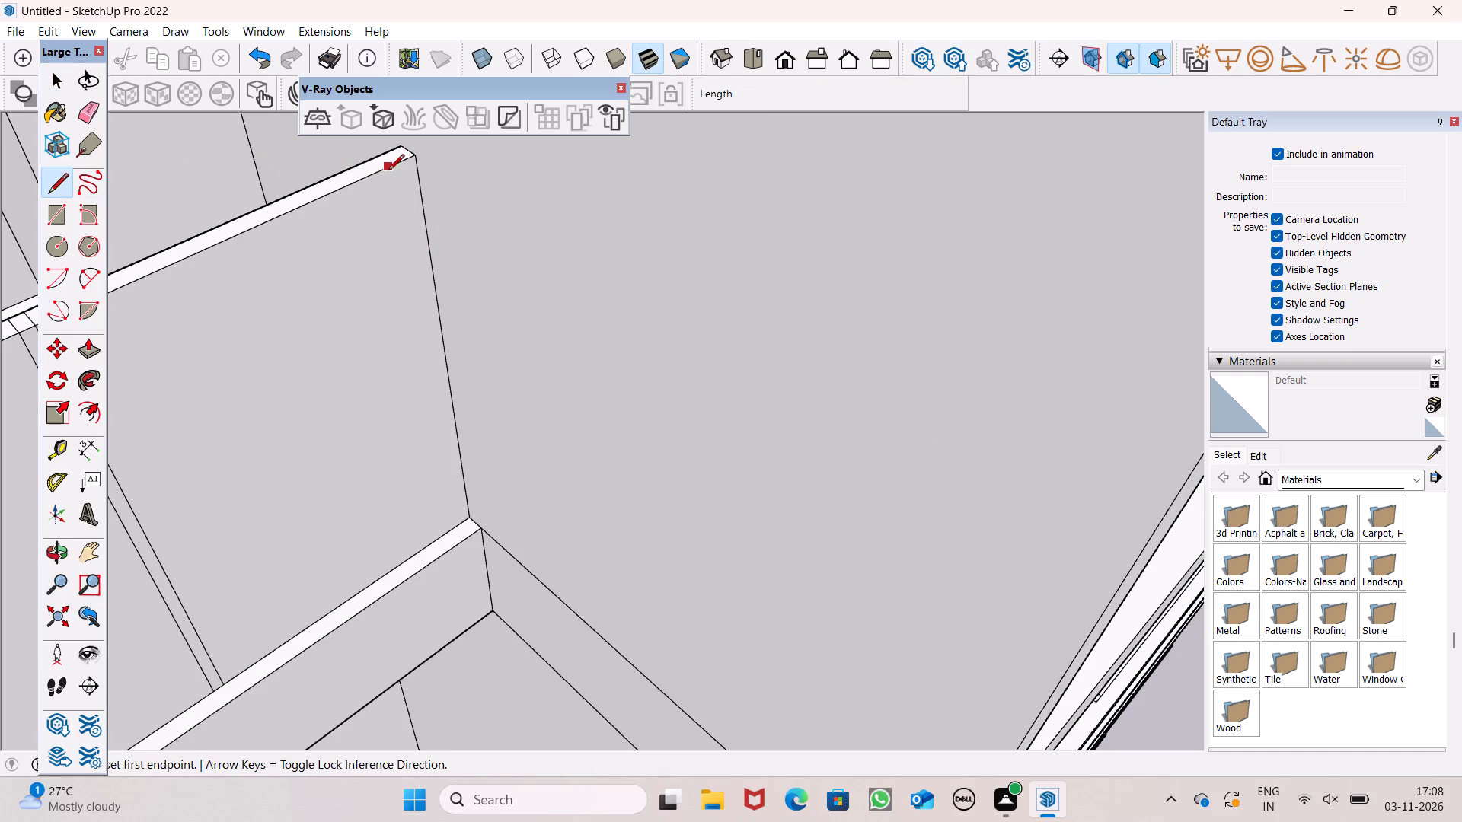
{"action": "left_click", "coordinate": [385, 170]}
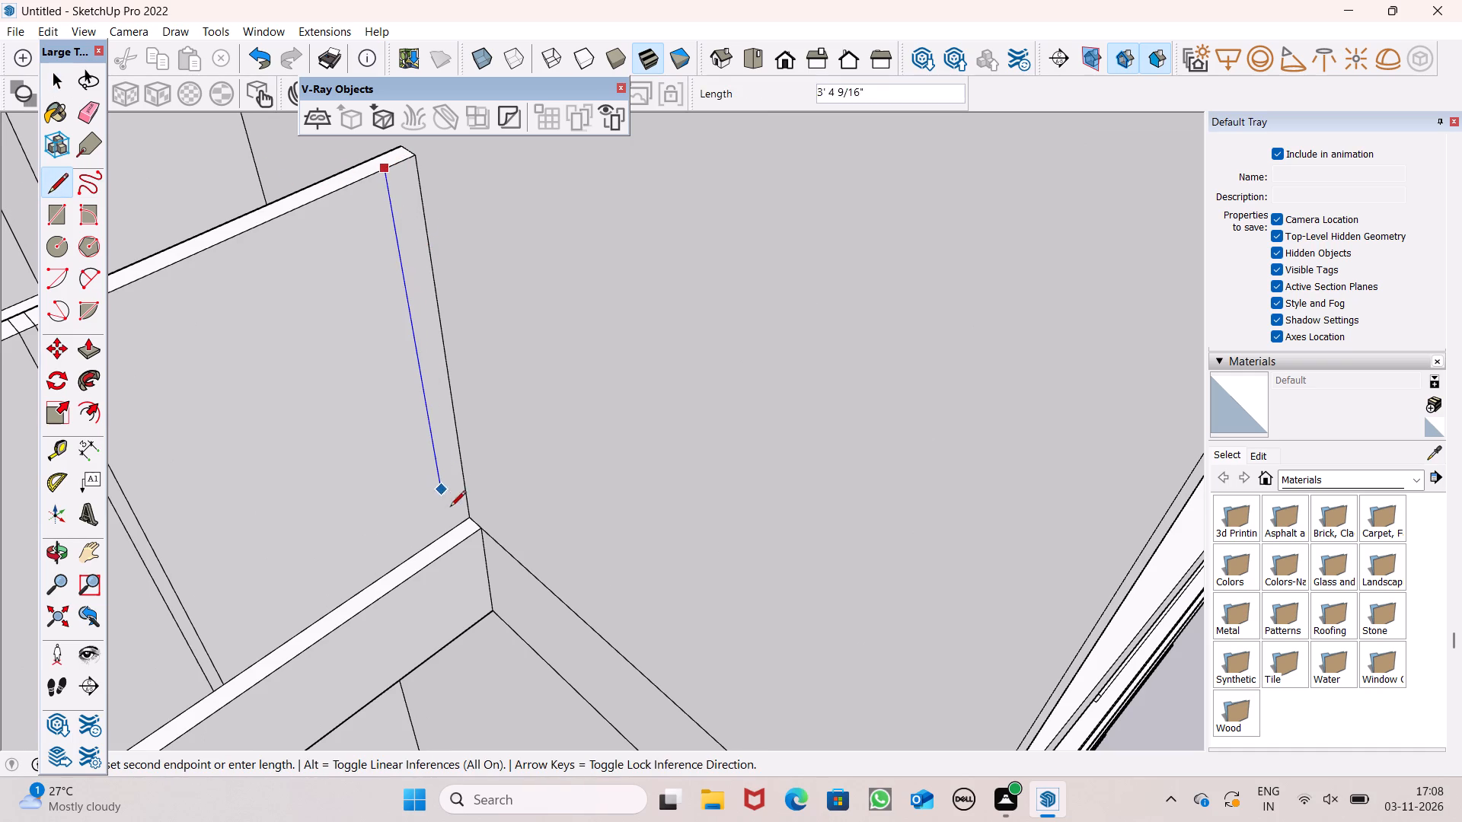
{"action": "left_click", "coordinate": [442, 533]}
{"action": "key", "text": "space"}
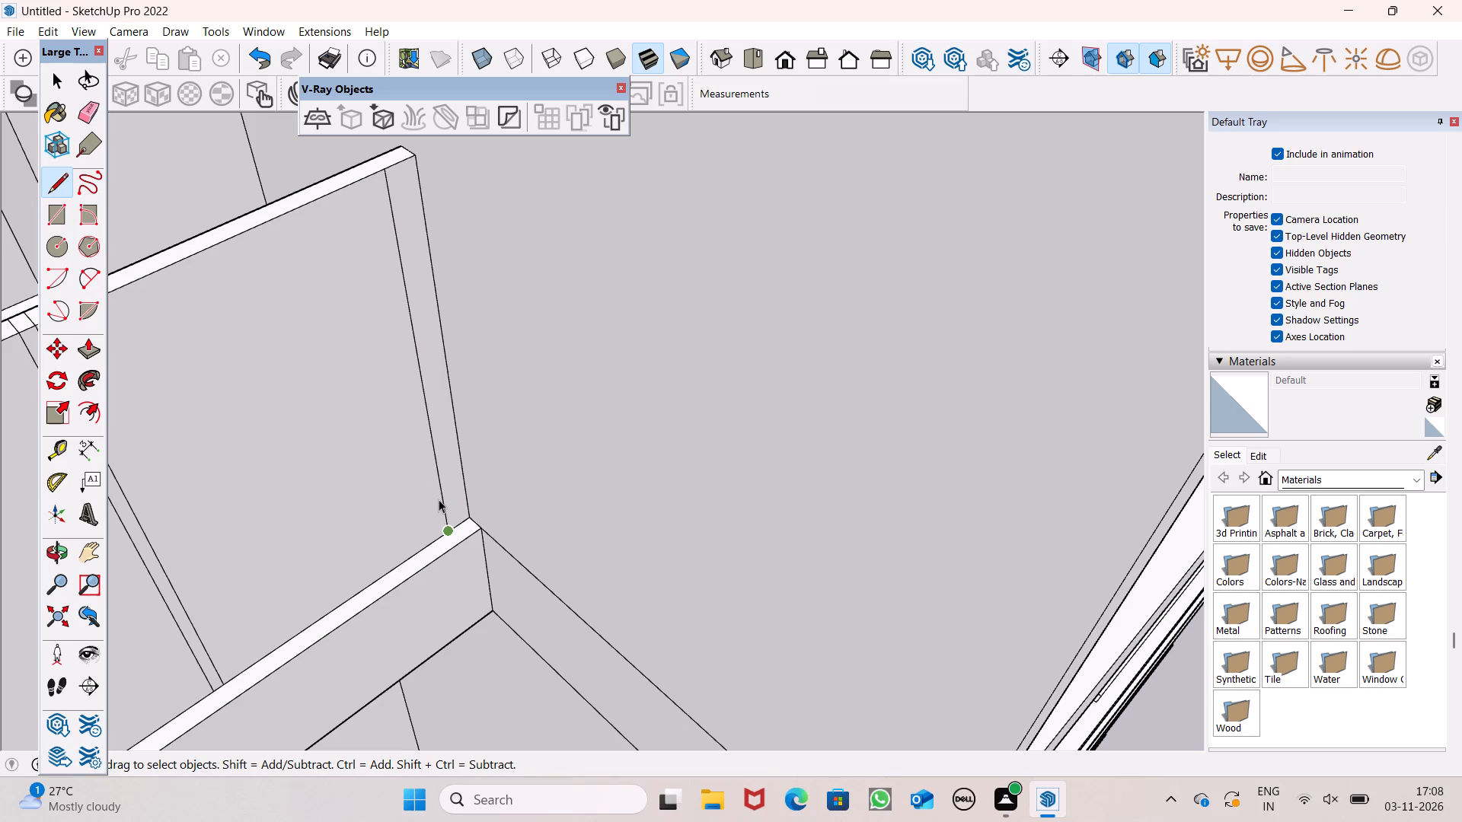
Push the narrow strip at the wall end of the upper balcony's parapet inward 2", to the back edge.
{"action": "scroll", "coordinate": [356, 437], "scroll_direction": "down", "scroll_amount": 2}
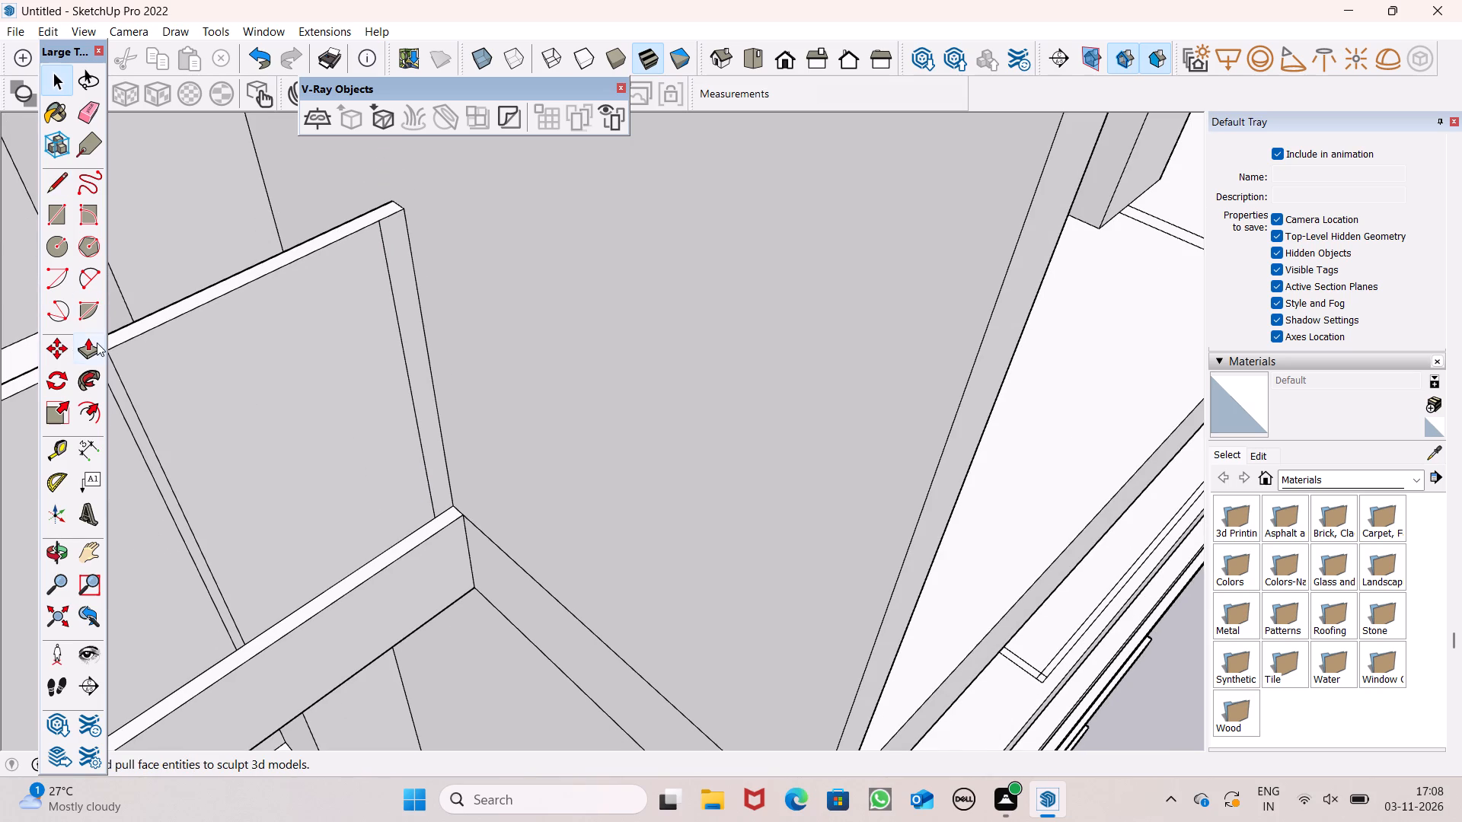
{"action": "left_click", "coordinate": [96, 342]}
{"action": "scroll", "coordinate": [374, 120], "scroll_direction": "up", "scroll_amount": 3}
{"action": "scroll", "coordinate": [413, 172], "scroll_direction": "up", "scroll_amount": 4}
{"action": "scroll", "coordinate": [334, 240], "scroll_direction": "up", "scroll_amount": 7}
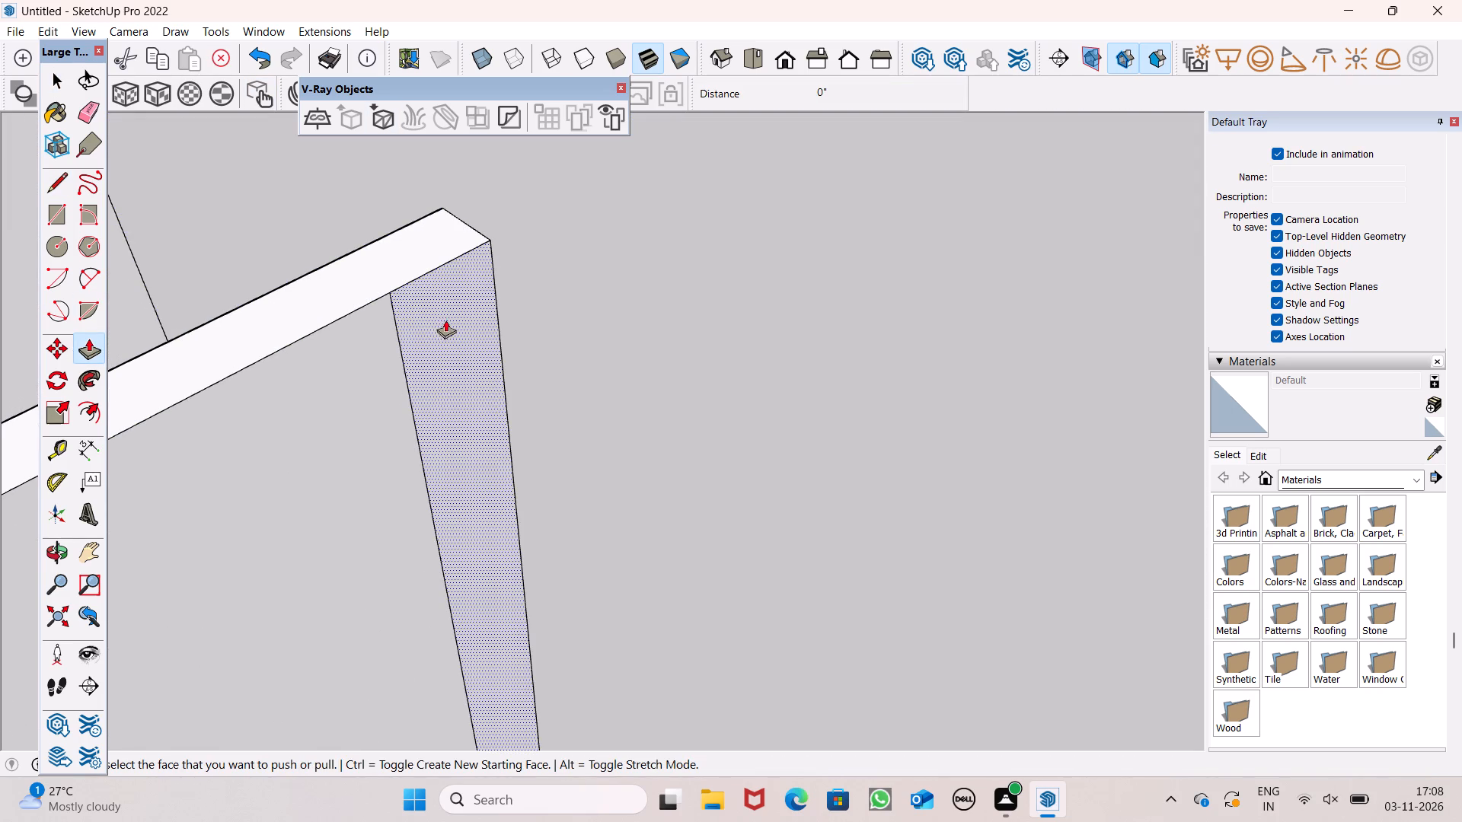
{"action": "left_click_drag", "start_coordinate": [401, 299], "coordinate": [365, 253]}
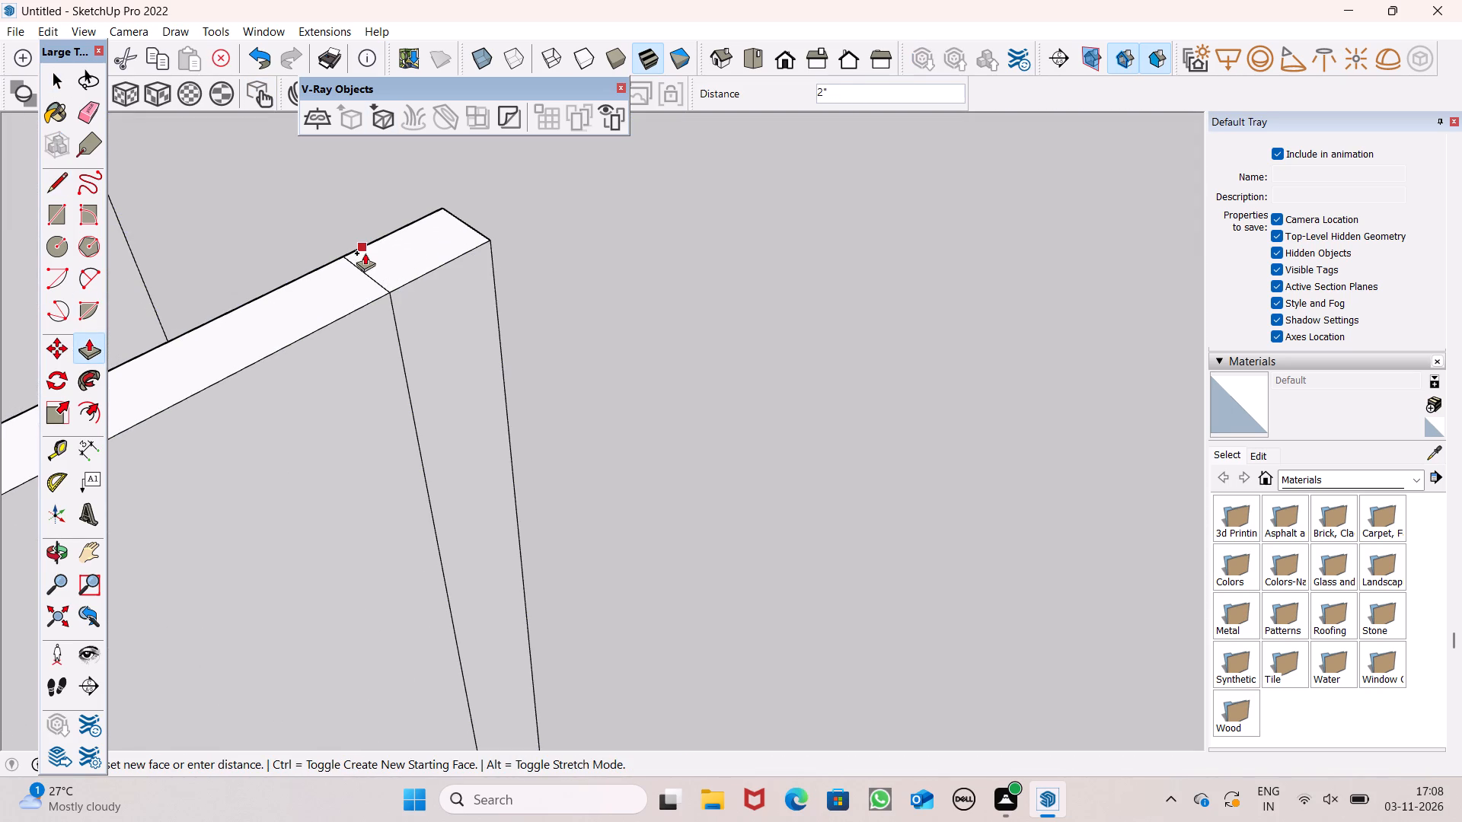
{"action": "left_click_drag", "start_coordinate": [365, 253], "coordinate": [367, 252]}
{"action": "key", "text": "space"}
Examine the panelled balconies and the lower terrace from the front and side of the building.
{"action": "scroll", "coordinate": [420, 264], "scroll_direction": "down", "scroll_amount": 9}
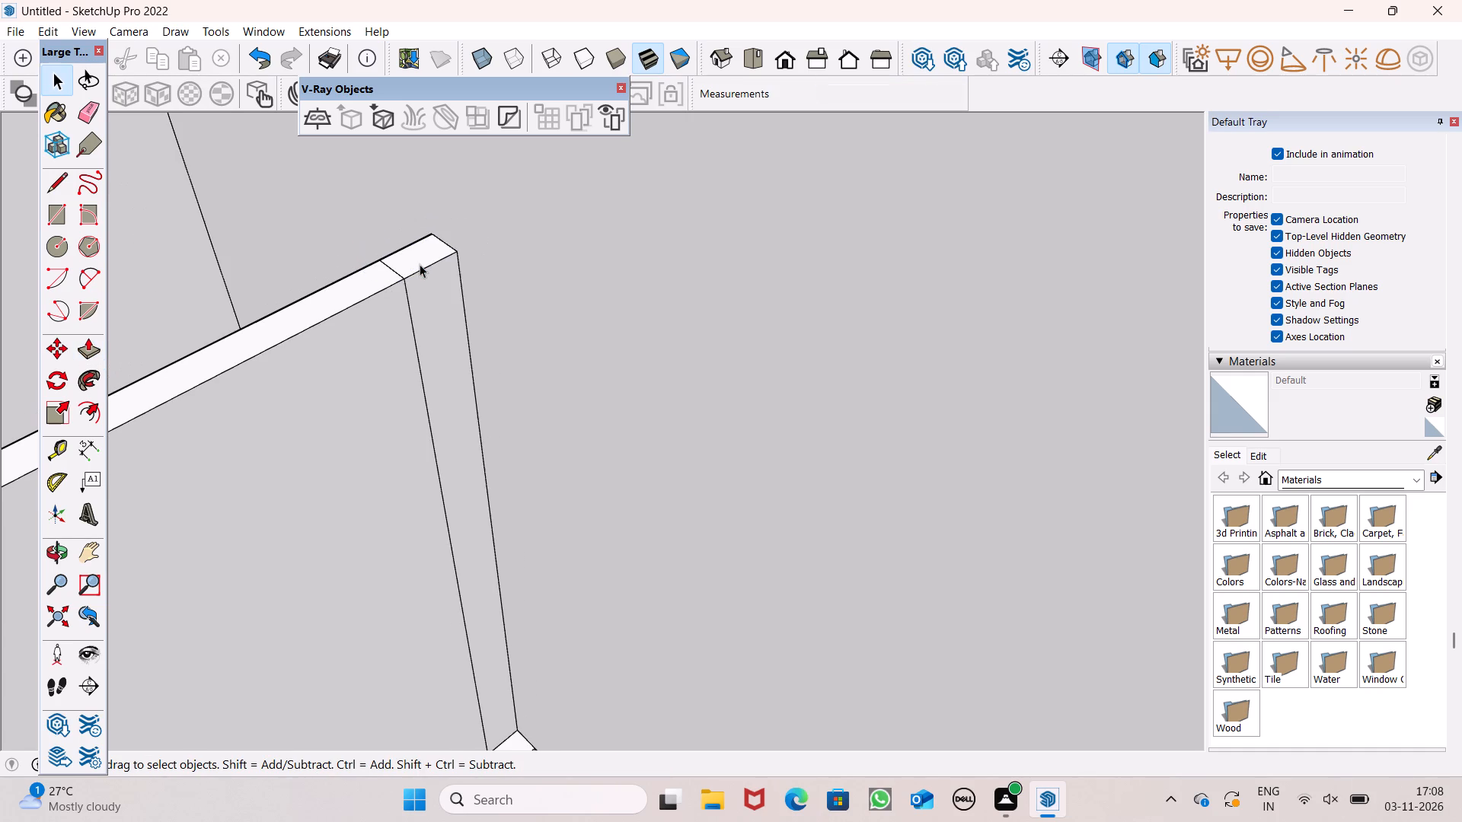
{"action": "scroll", "coordinate": [569, 208], "scroll_direction": "down", "scroll_amount": 13}
{"action": "scroll", "coordinate": [541, 253], "scroll_direction": "down", "scroll_amount": 12}
{"action": "middle_click_drag", "start_coordinate": [566, 304], "coordinate": [501, 181]}
{"action": "scroll", "coordinate": [614, 190], "scroll_direction": "down", "scroll_amount": 8}
{"action": "middle_click_drag", "start_coordinate": [538, 290], "coordinate": [540, 309]}
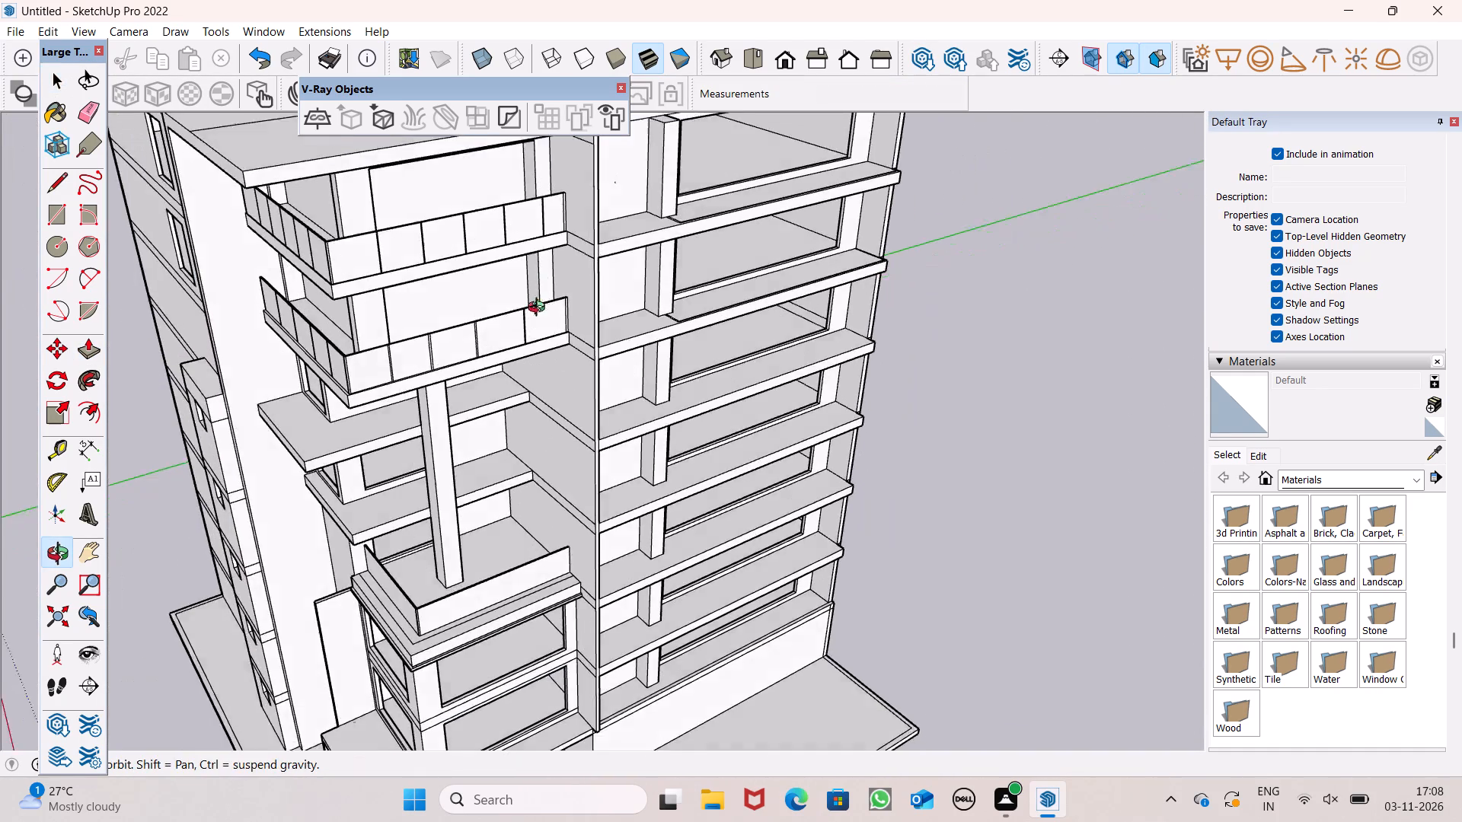
{"action": "middle_click_drag", "start_coordinate": [540, 309], "coordinate": [651, 281]}
{"action": "middle_click_drag", "start_coordinate": [426, 374], "coordinate": [659, 394]}
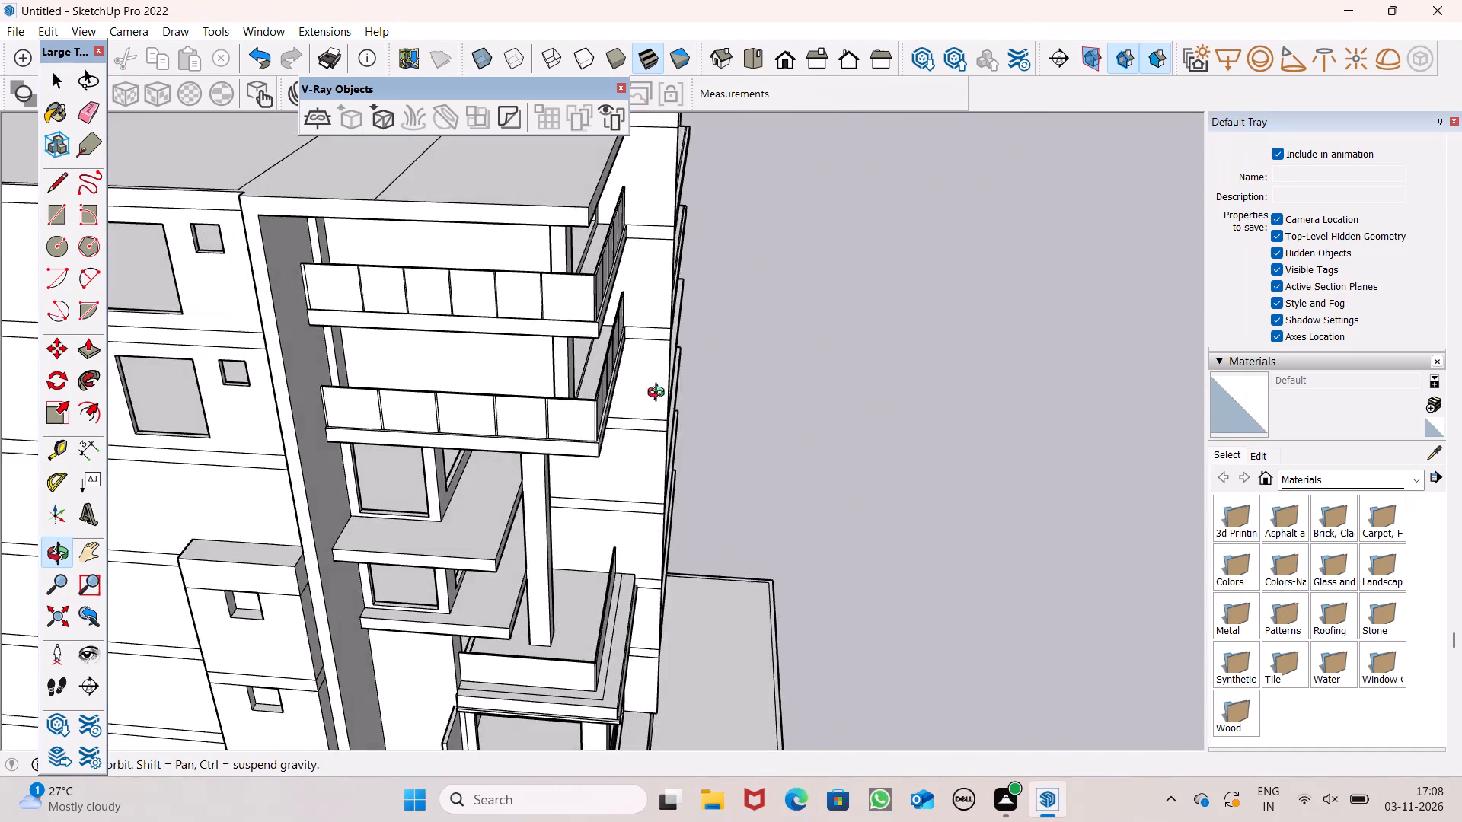
{"action": "middle_click_drag", "start_coordinate": [659, 394], "coordinate": [581, 378]}
{"action": "scroll", "coordinate": [531, 226], "scroll_direction": "down", "scroll_amount": 3}
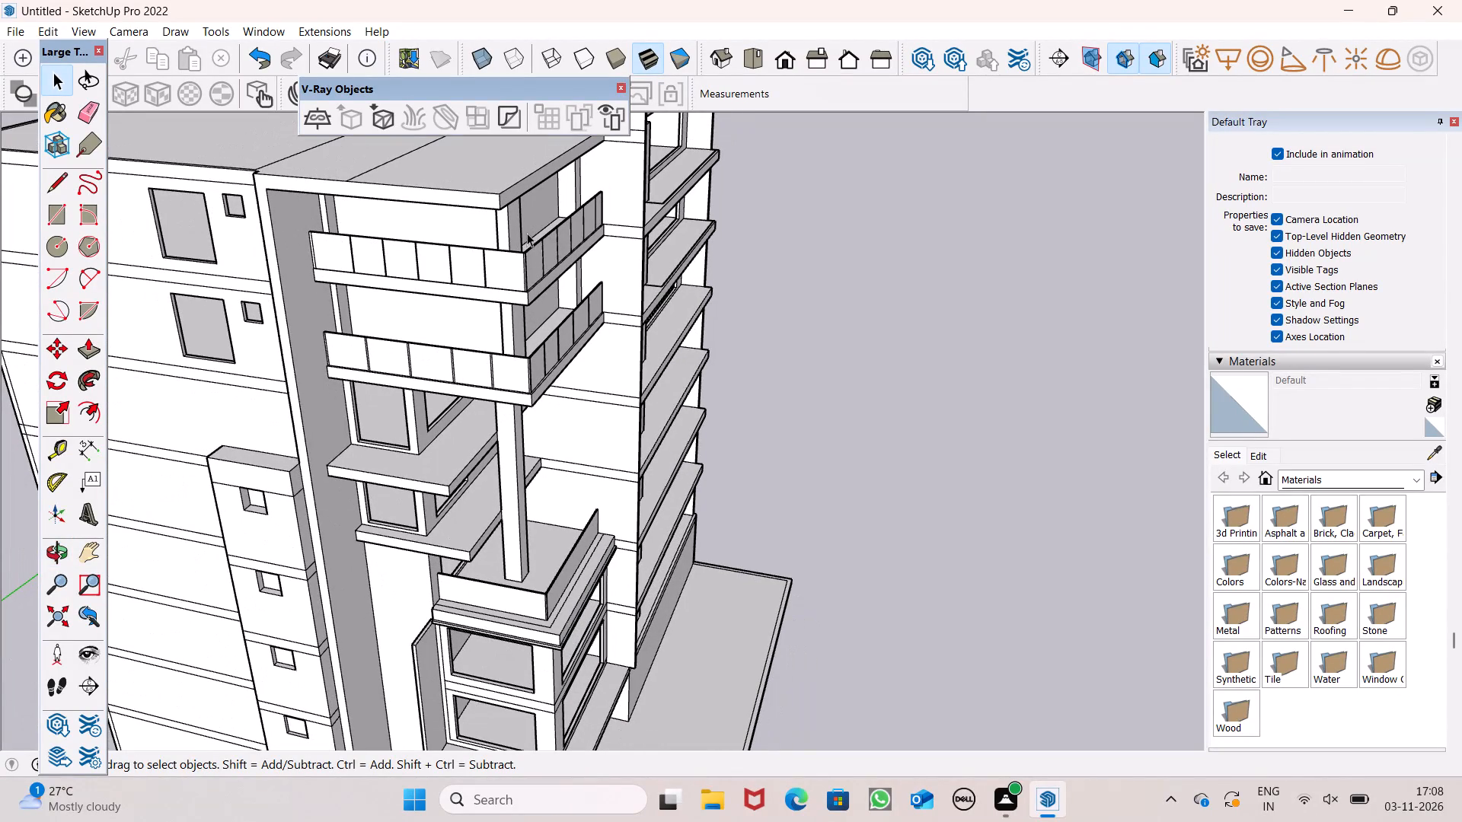
{"action": "middle_click_drag", "start_coordinate": [397, 336], "coordinate": [449, 350]}
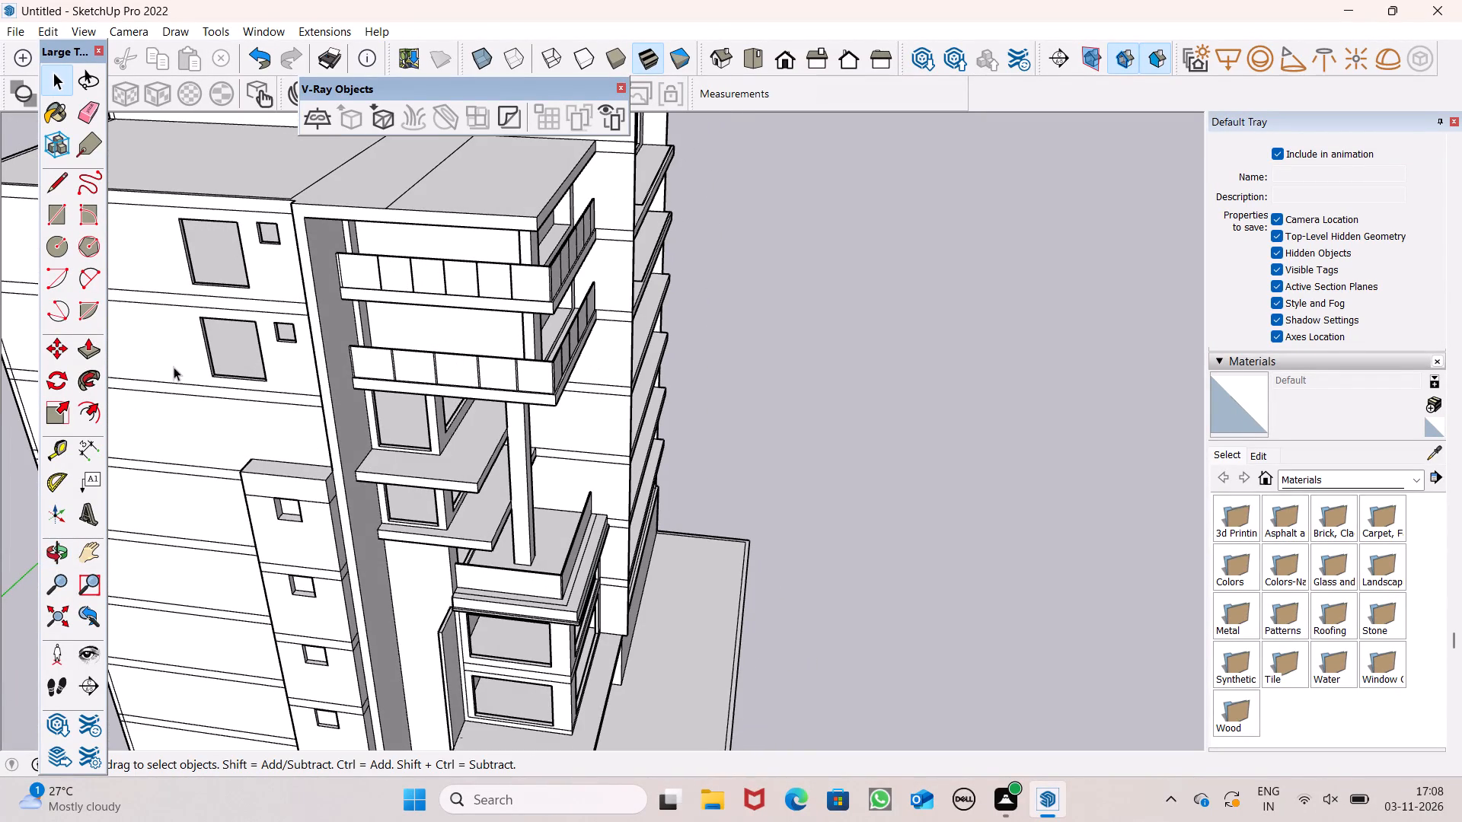
{"action": "middle_click_drag", "start_coordinate": [677, 433], "coordinate": [364, 391]}
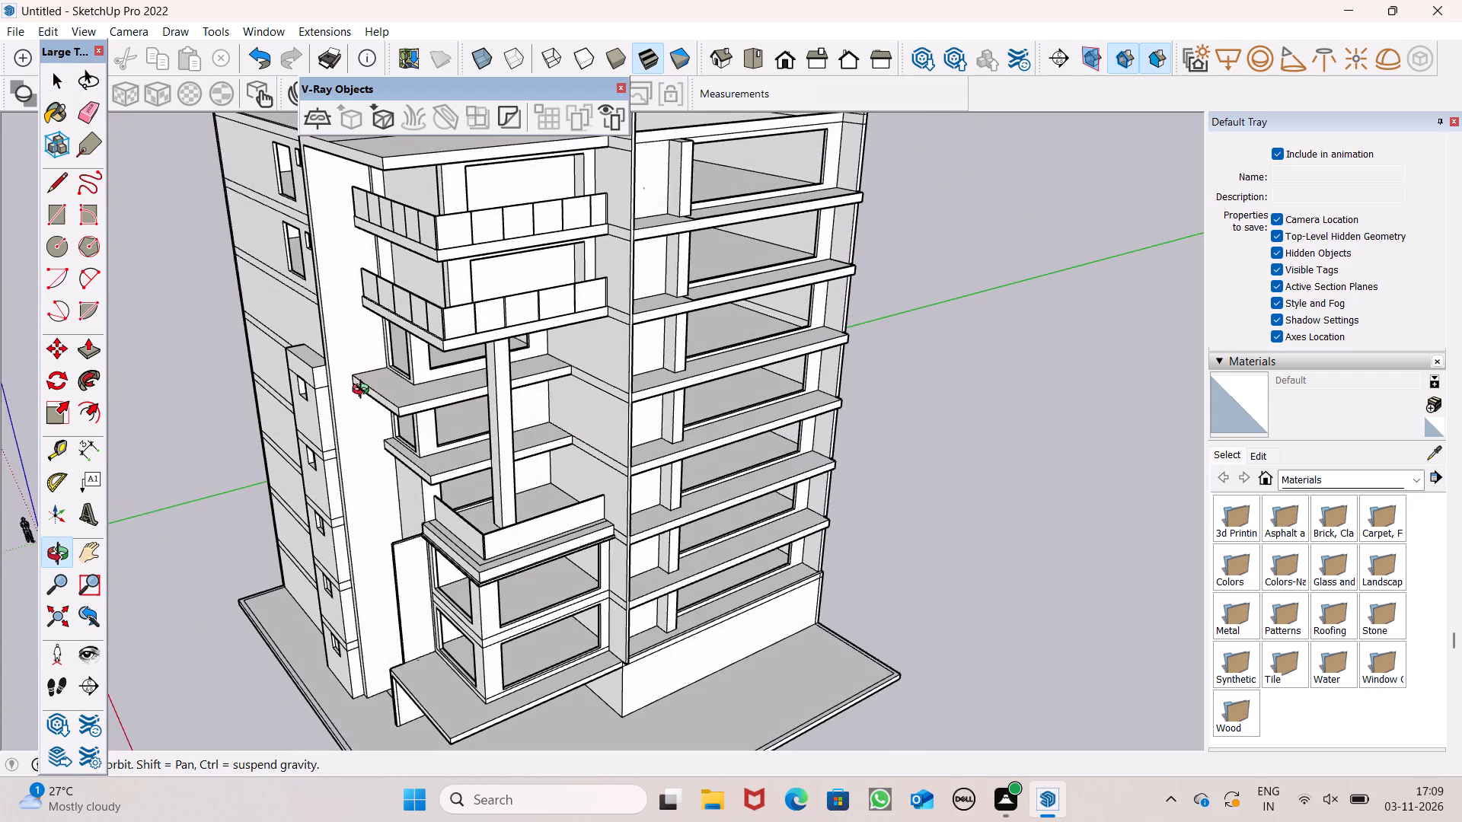
{"action": "middle_click_drag", "start_coordinate": [364, 391], "coordinate": [390, 389]}
{"action": "scroll", "coordinate": [455, 397], "scroll_direction": "down", "scroll_amount": 2}
{"action": "middle_click_drag", "start_coordinate": [462, 569], "coordinate": [272, 409]}
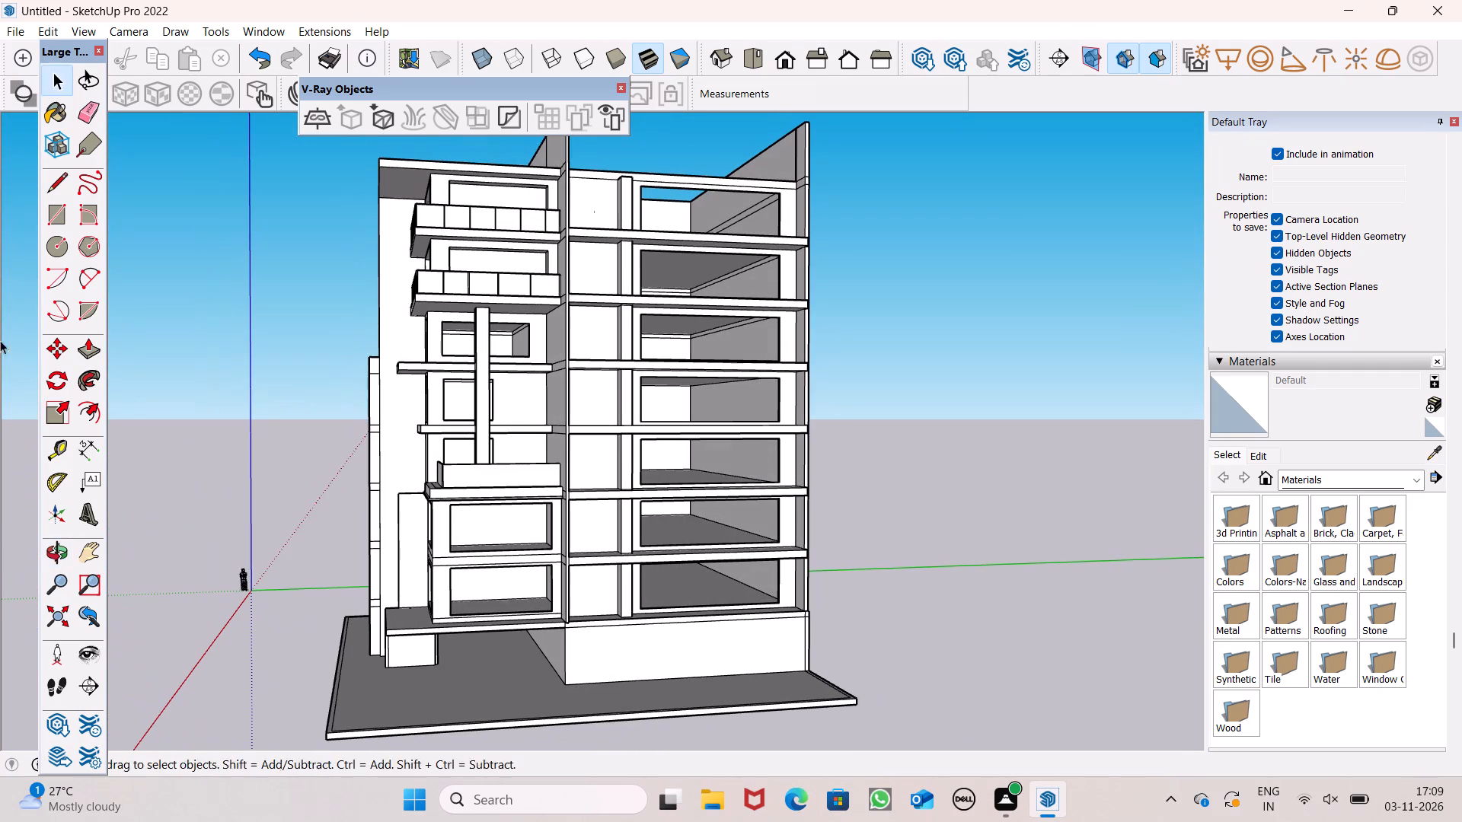
Draw a 4' vertical line down the outer face of the lower terrace's front parapet, marking a narrow strip at its wall end.
{"action": "left_click", "coordinate": [51, 175]}
{"action": "scroll", "coordinate": [541, 406], "scroll_direction": "up", "scroll_amount": 6}
{"action": "scroll", "coordinate": [560, 583], "scroll_direction": "up", "scroll_amount": 2}
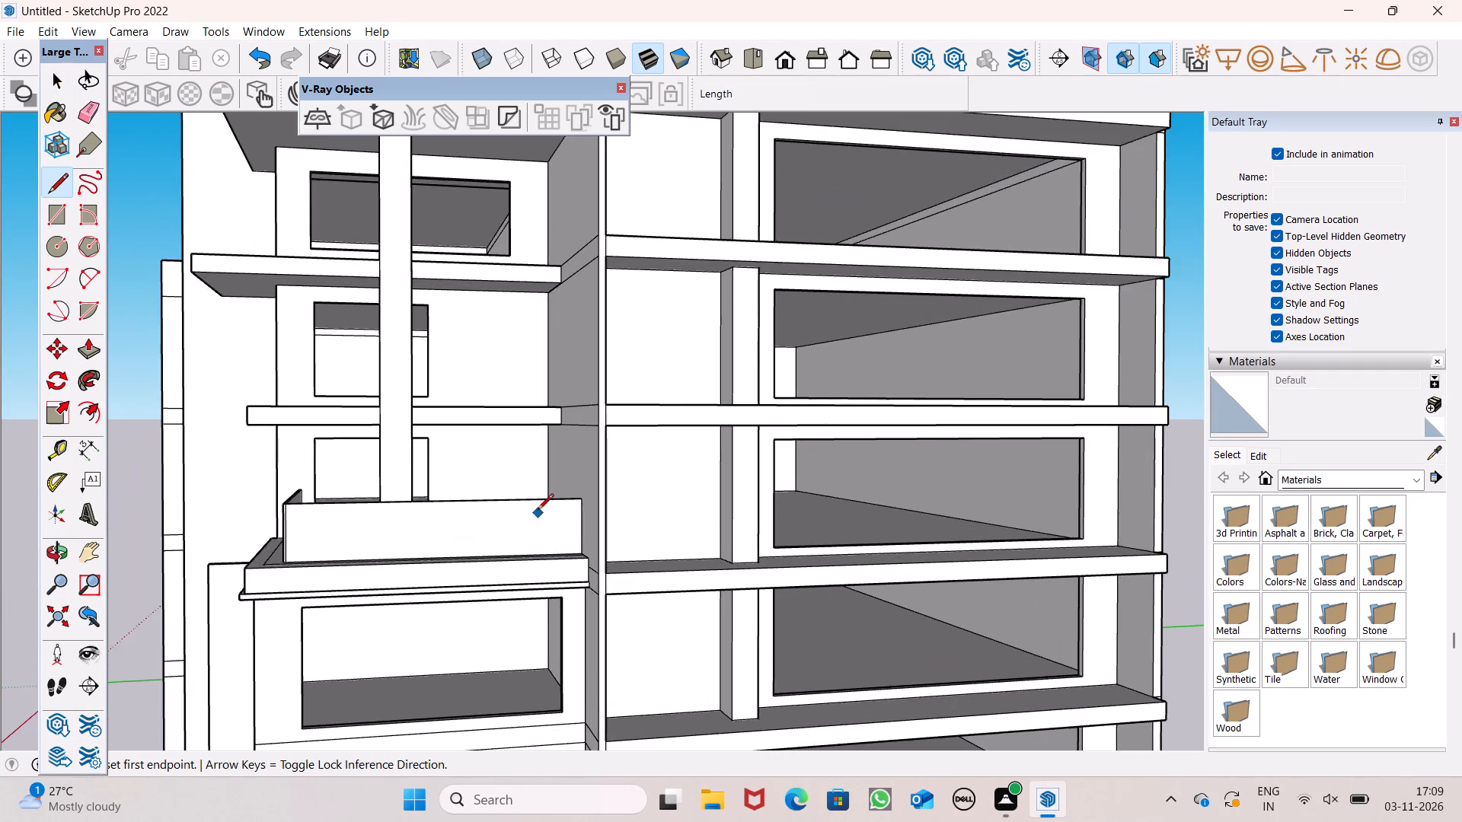
{"action": "scroll", "coordinate": [538, 511], "scroll_direction": "down", "scroll_amount": 5}
{"action": "middle_click_drag", "start_coordinate": [543, 521], "coordinate": [583, 648]}
{"action": "scroll", "coordinate": [585, 648], "scroll_direction": "up", "scroll_amount": 8}
{"action": "scroll", "coordinate": [592, 509], "scroll_direction": "up", "scroll_amount": 8}
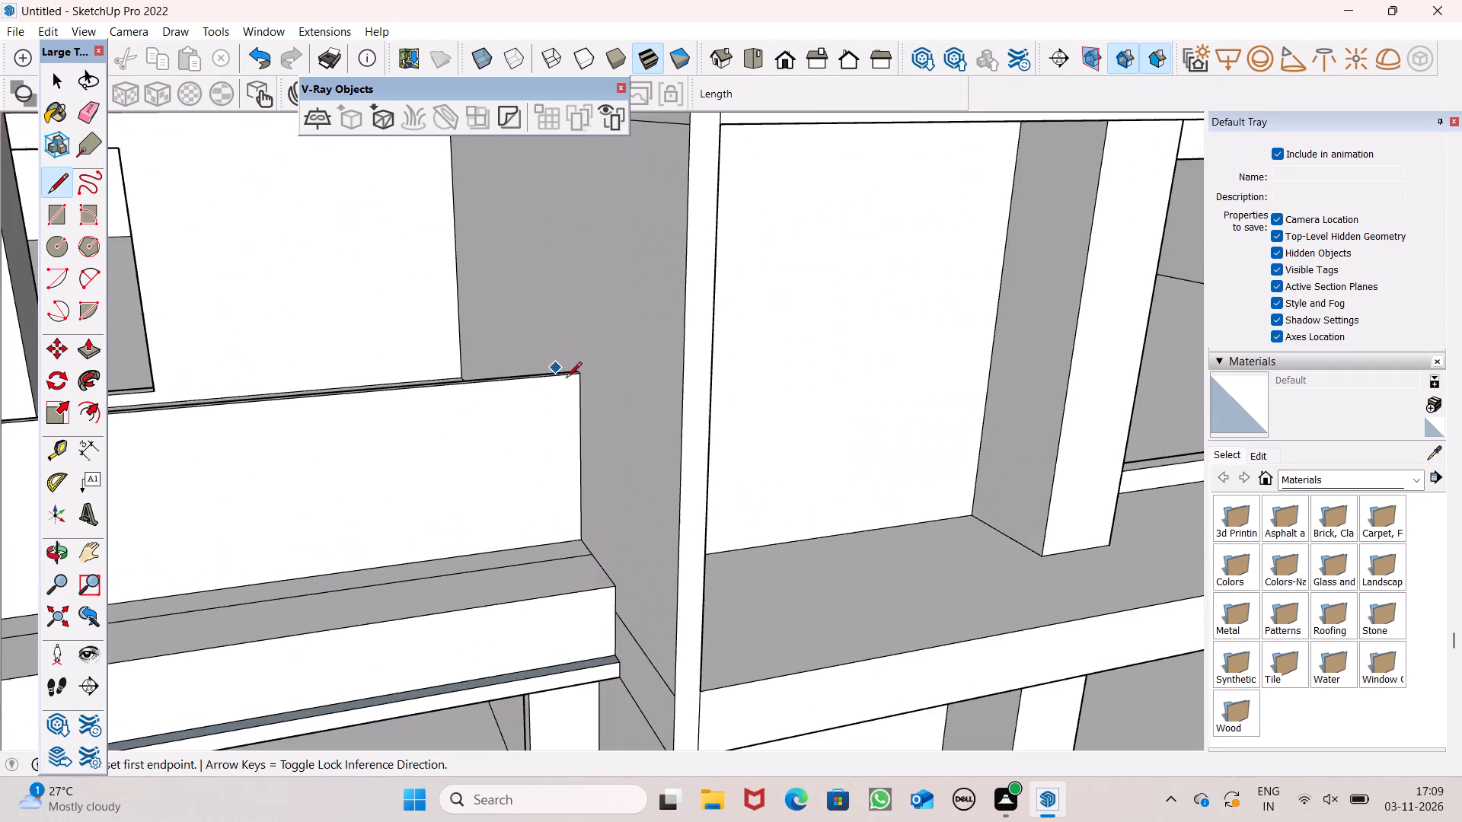
{"action": "scroll", "coordinate": [566, 387], "scroll_direction": "up", "scroll_amount": 1}
{"action": "middle_click_drag", "start_coordinate": [566, 391], "coordinate": [563, 427]}
{"action": "scroll", "coordinate": [558, 426], "scroll_direction": "up", "scroll_amount": 8}
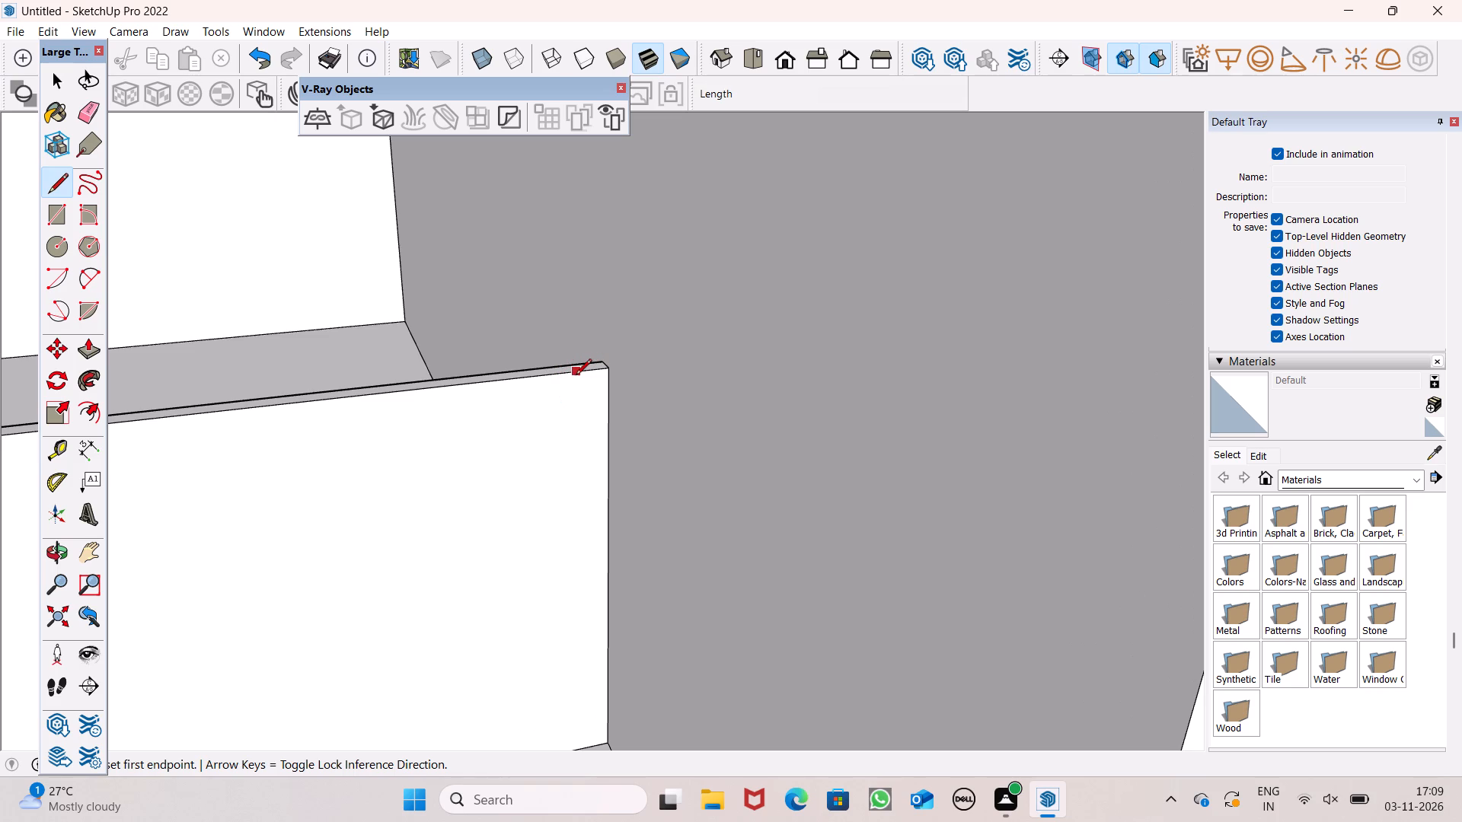
{"action": "left_click", "coordinate": [576, 376]}
{"action": "scroll", "coordinate": [576, 376], "scroll_direction": "down", "scroll_amount": 8}
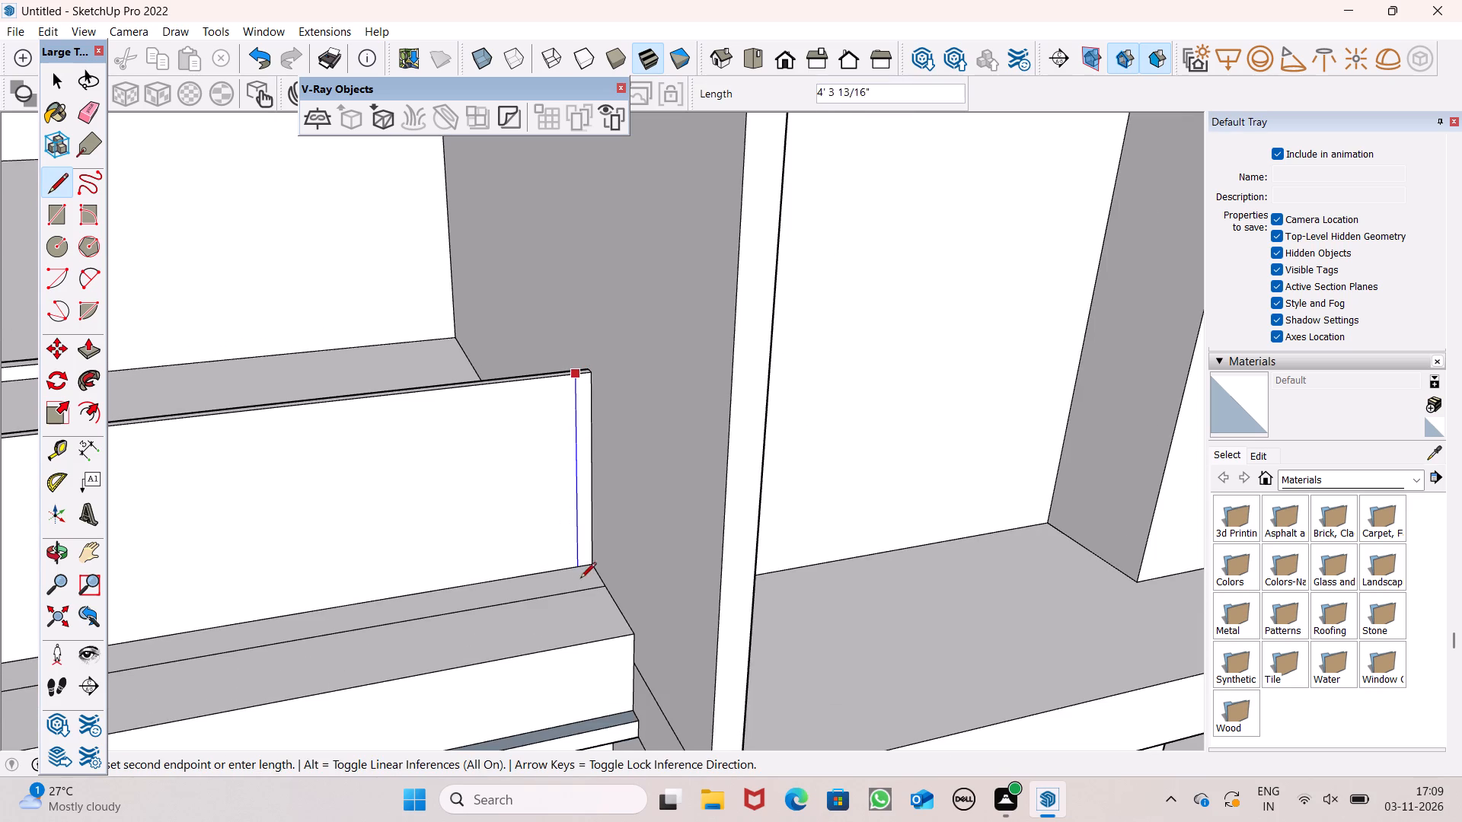
{"action": "left_click", "coordinate": [578, 571]}
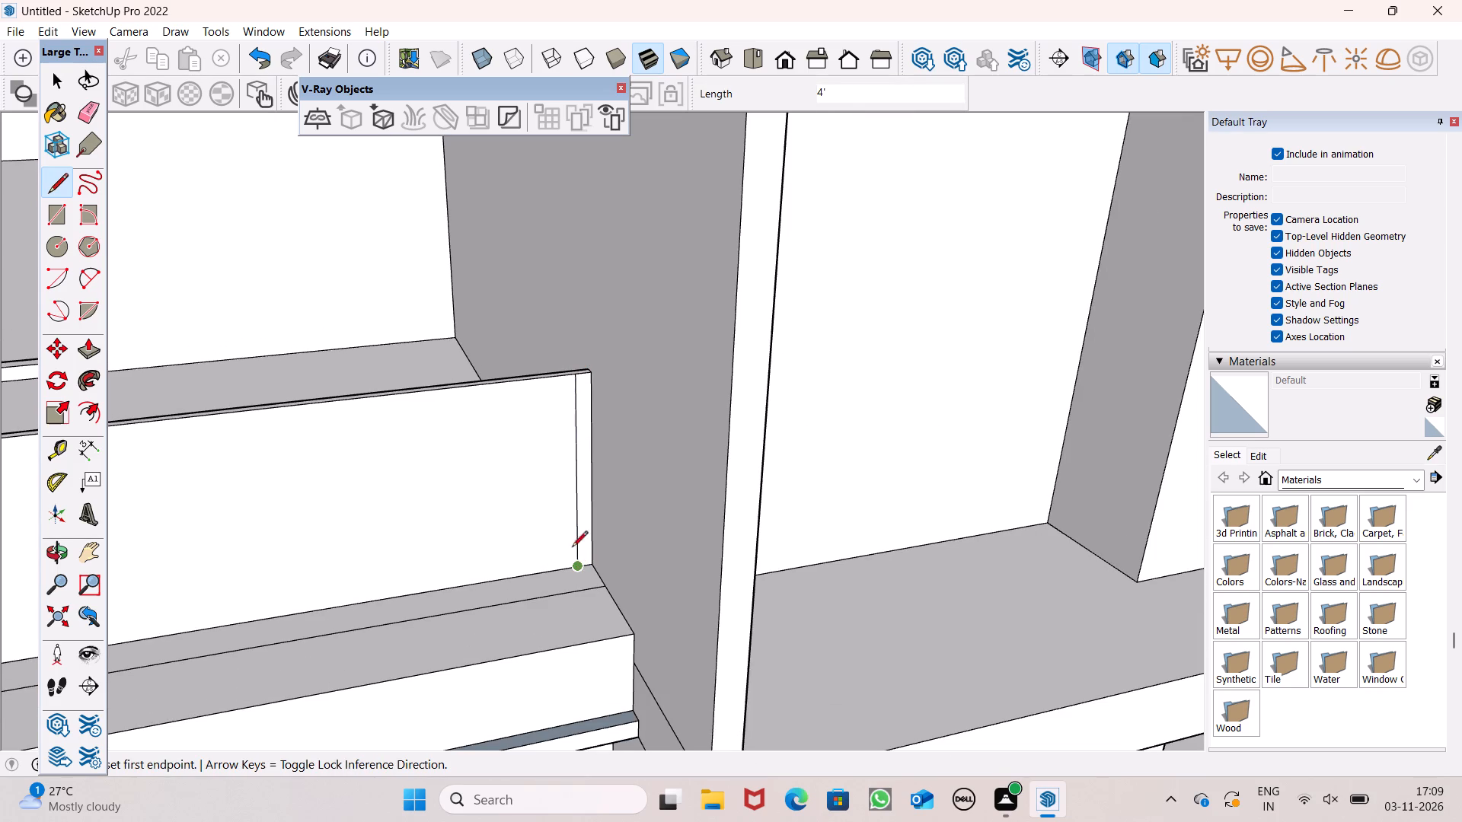
Draw a 4' vertical line down the outer face of the terrace's side parapet, marking a narrow strip at its wall end.
{"action": "scroll", "coordinate": [637, 485], "scroll_direction": "down", "scroll_amount": 8}
{"action": "scroll", "coordinate": [808, 455], "scroll_direction": "down", "scroll_amount": 6}
{"action": "scroll", "coordinate": [377, 450], "scroll_direction": "down", "scroll_amount": 5}
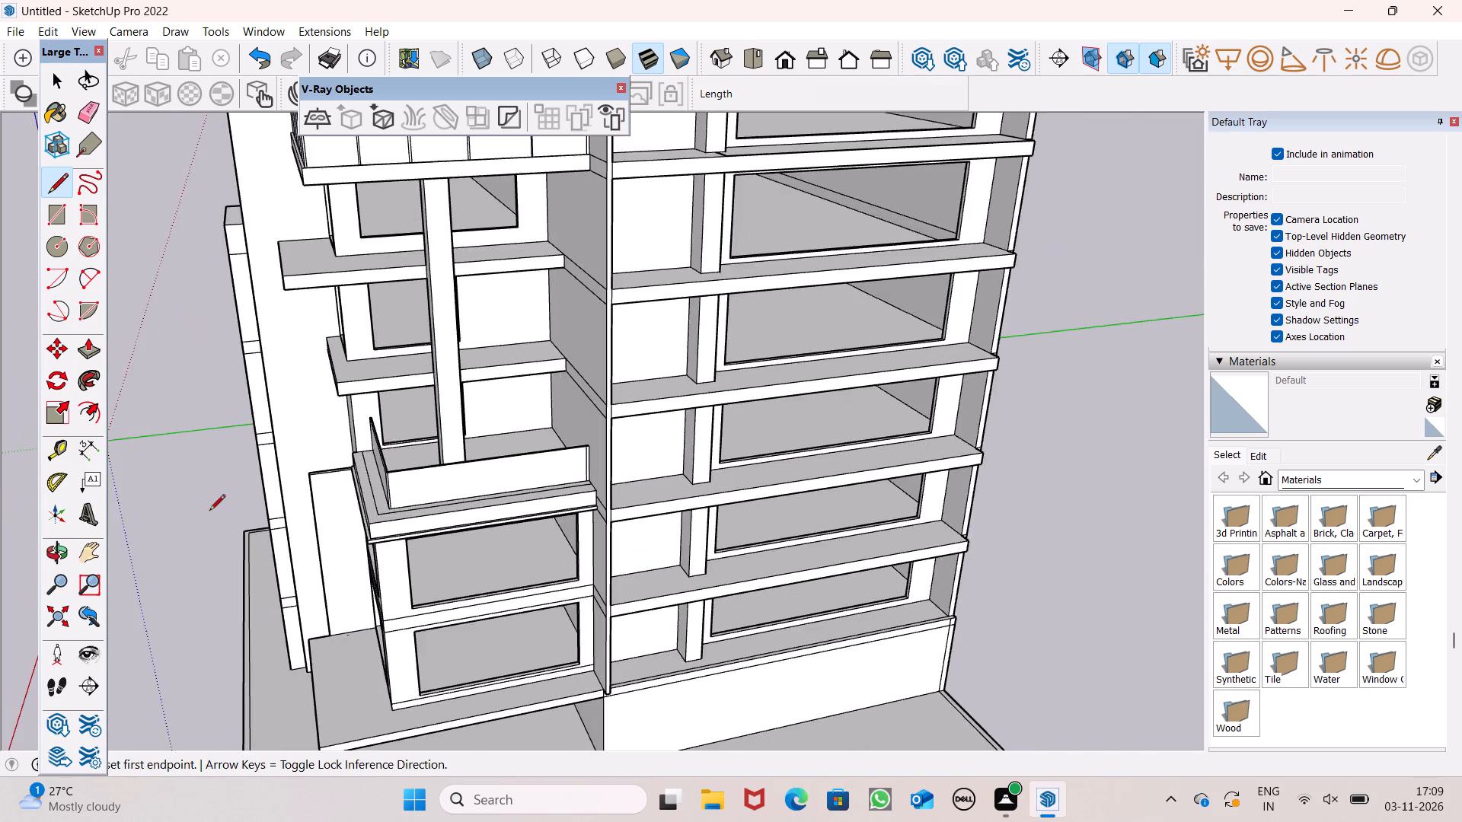
{"action": "middle_click_drag", "start_coordinate": [209, 511], "coordinate": [734, 469]}
{"action": "scroll", "coordinate": [658, 391], "scroll_direction": "up", "scroll_amount": 8}
{"action": "middle_click_drag", "start_coordinate": [628, 545], "coordinate": [522, 566]}
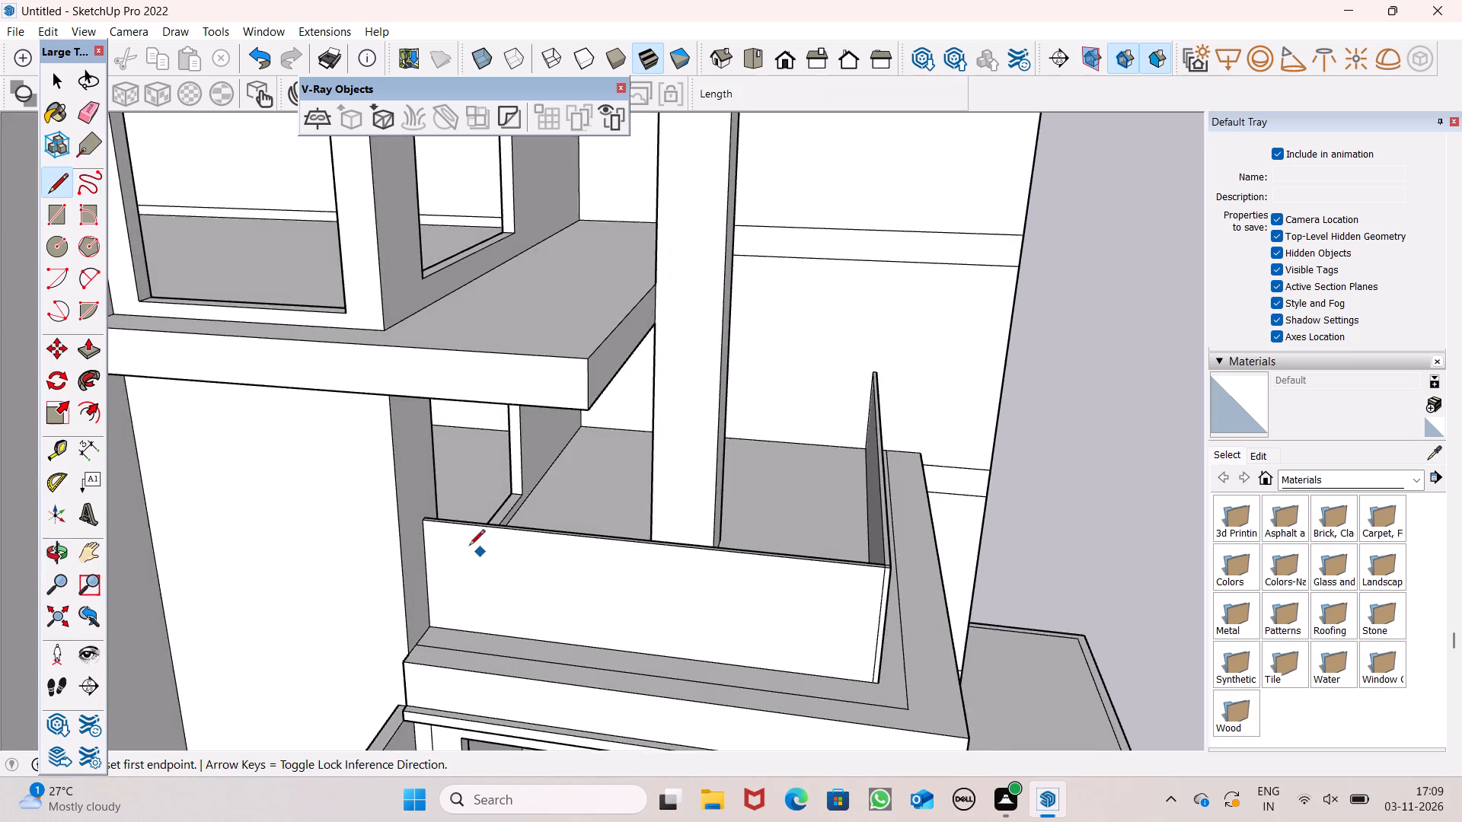
{"action": "scroll", "coordinate": [427, 525], "scroll_direction": "up", "scroll_amount": 15}
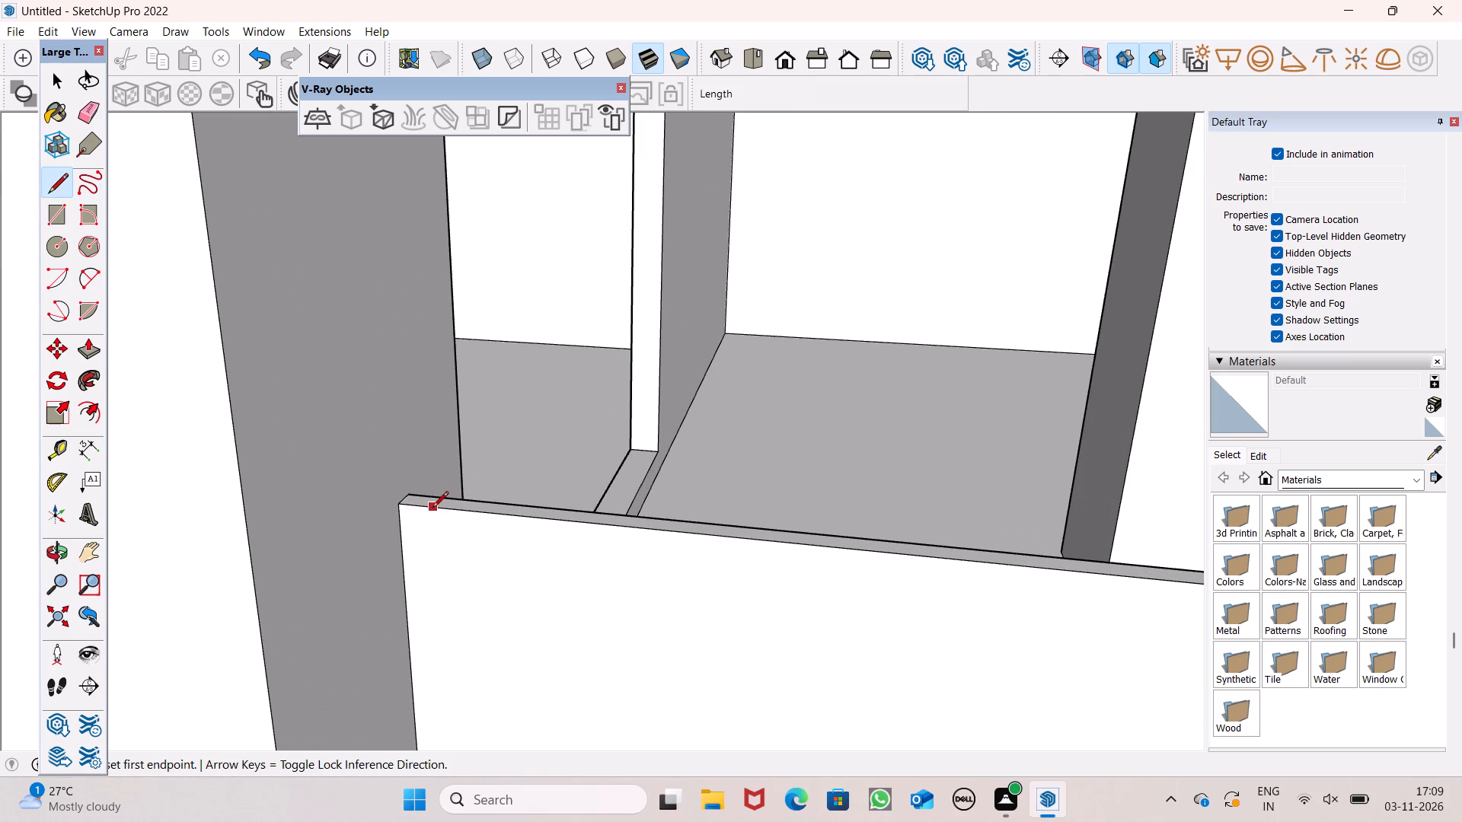
{"action": "left_click", "coordinate": [433, 508]}
{"action": "scroll", "coordinate": [553, 370], "scroll_direction": "down", "scroll_amount": 6}
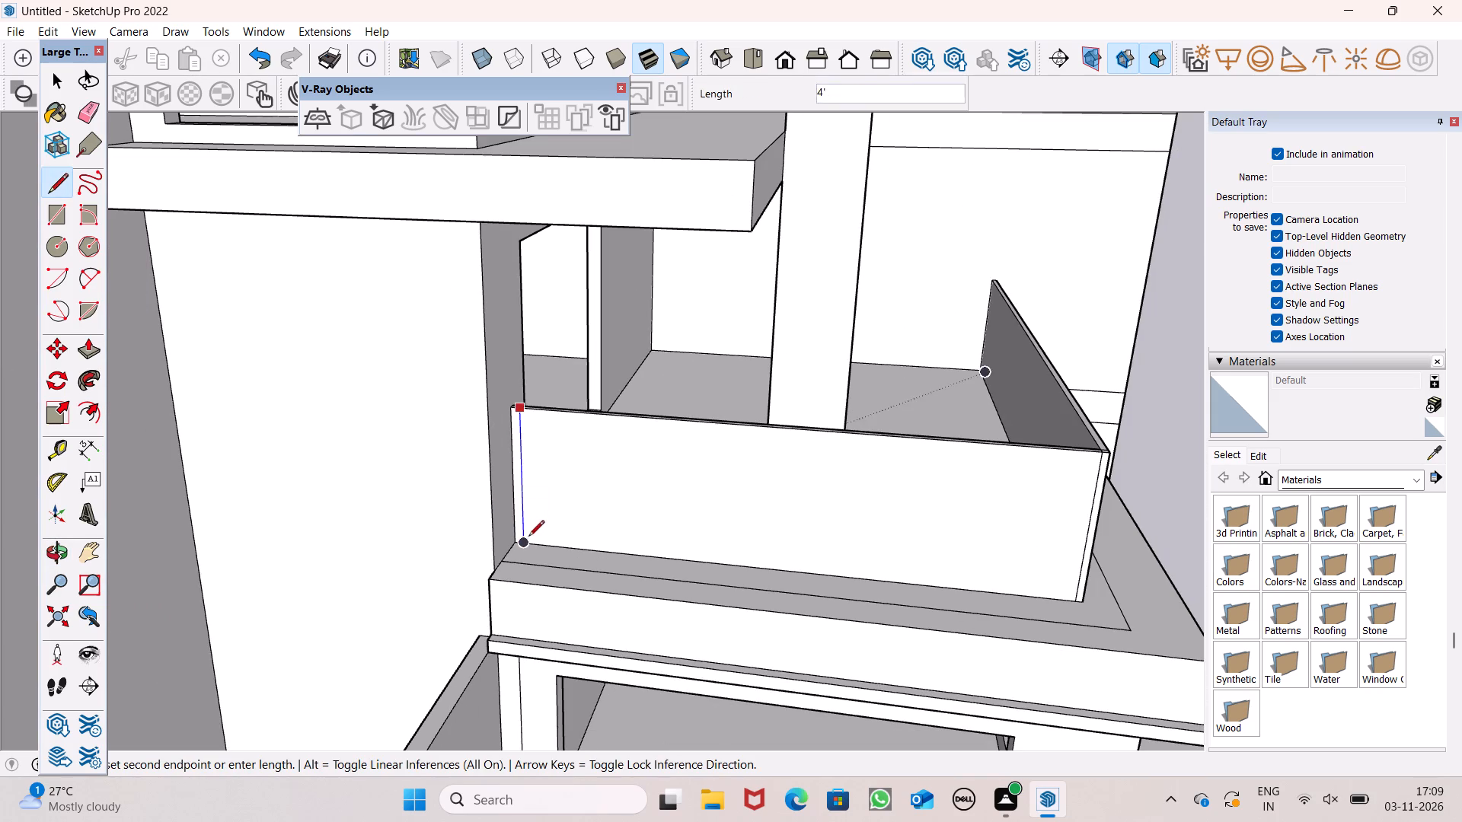
{"action": "scroll", "coordinate": [527, 540], "scroll_direction": "up", "scroll_amount": 5}
{"action": "left_click", "coordinate": [525, 543]}
{"action": "key", "text": "space"}
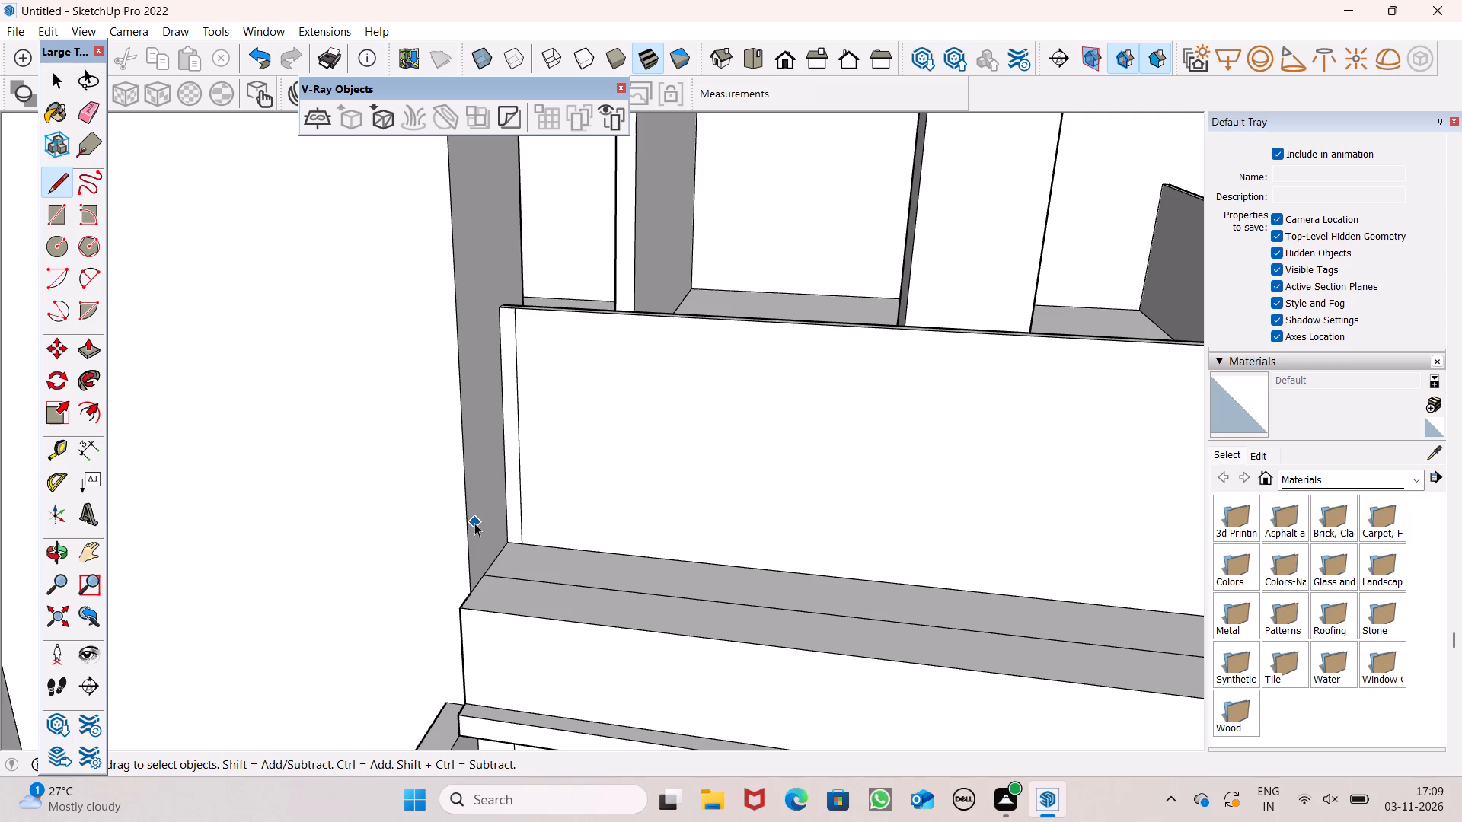
{"action": "key", "text": "space"}
Draw a full-height narrow rectangle, about 1 11/16" by 4', on the terrace's front parapet, a short way from its wall end.
{"action": "scroll", "coordinate": [423, 529], "scroll_direction": "down", "scroll_amount": 7}
{"action": "scroll", "coordinate": [330, 495], "scroll_direction": "down", "scroll_amount": 2}
{"action": "scroll", "coordinate": [576, 551], "scroll_direction": "up", "scroll_amount": 1}
{"action": "middle_click_drag", "start_coordinate": [576, 551], "coordinate": [613, 567]}
{"action": "left_click", "coordinate": [52, 208]}
{"action": "middle_click_drag", "start_coordinate": [611, 434], "coordinate": [646, 434]}
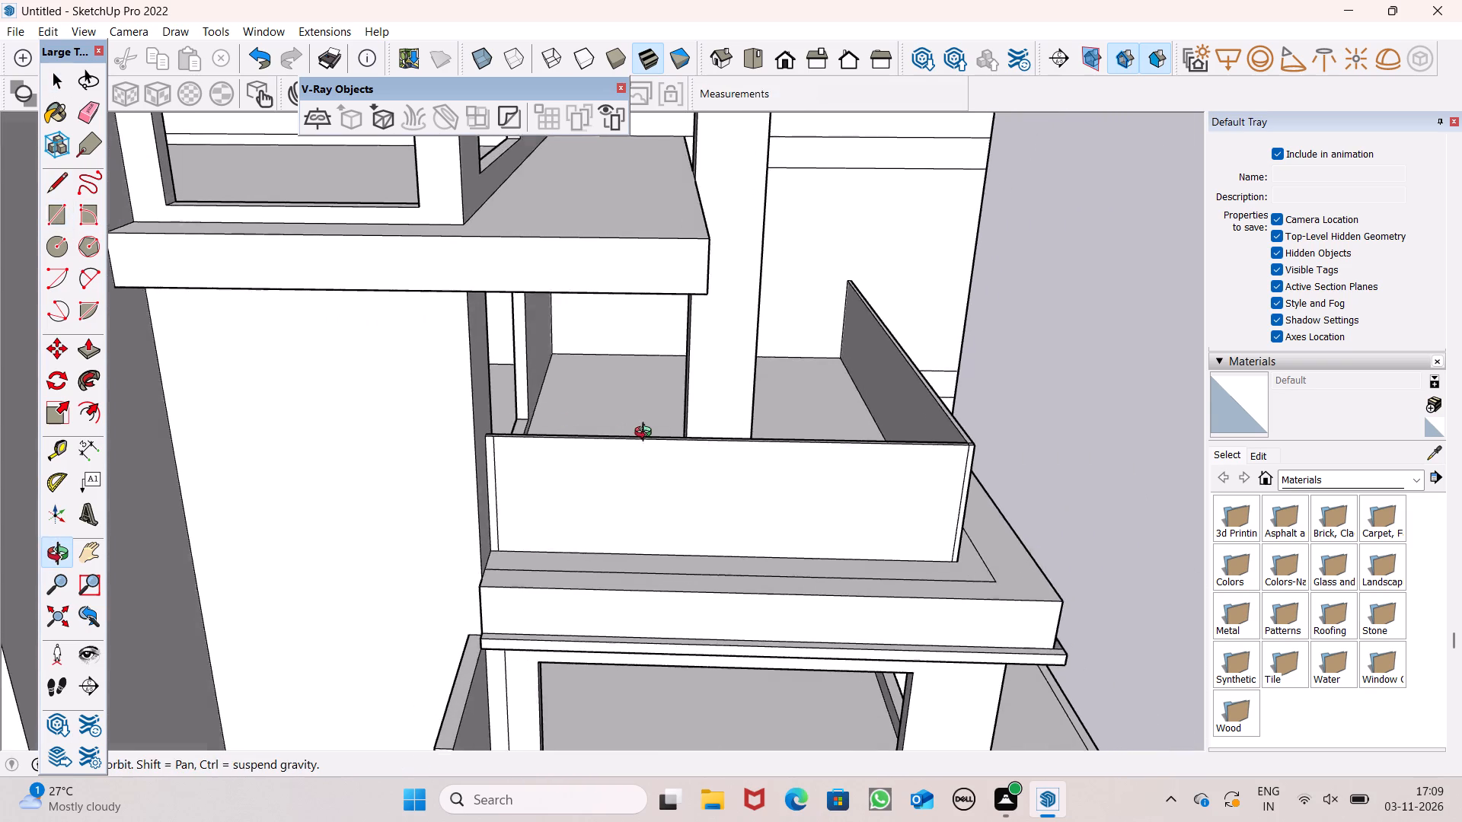
{"action": "middle_click_drag", "start_coordinate": [646, 434], "coordinate": [649, 427]}
{"action": "scroll", "coordinate": [381, 386], "scroll_direction": "down", "scroll_amount": 3}
{"action": "scroll", "coordinate": [565, 416], "scroll_direction": "up", "scroll_amount": 6}
{"action": "scroll", "coordinate": [375, 378], "scroll_direction": "down", "scroll_amount": 4}
{"action": "middle_click_drag", "start_coordinate": [522, 457], "coordinate": [520, 457]}
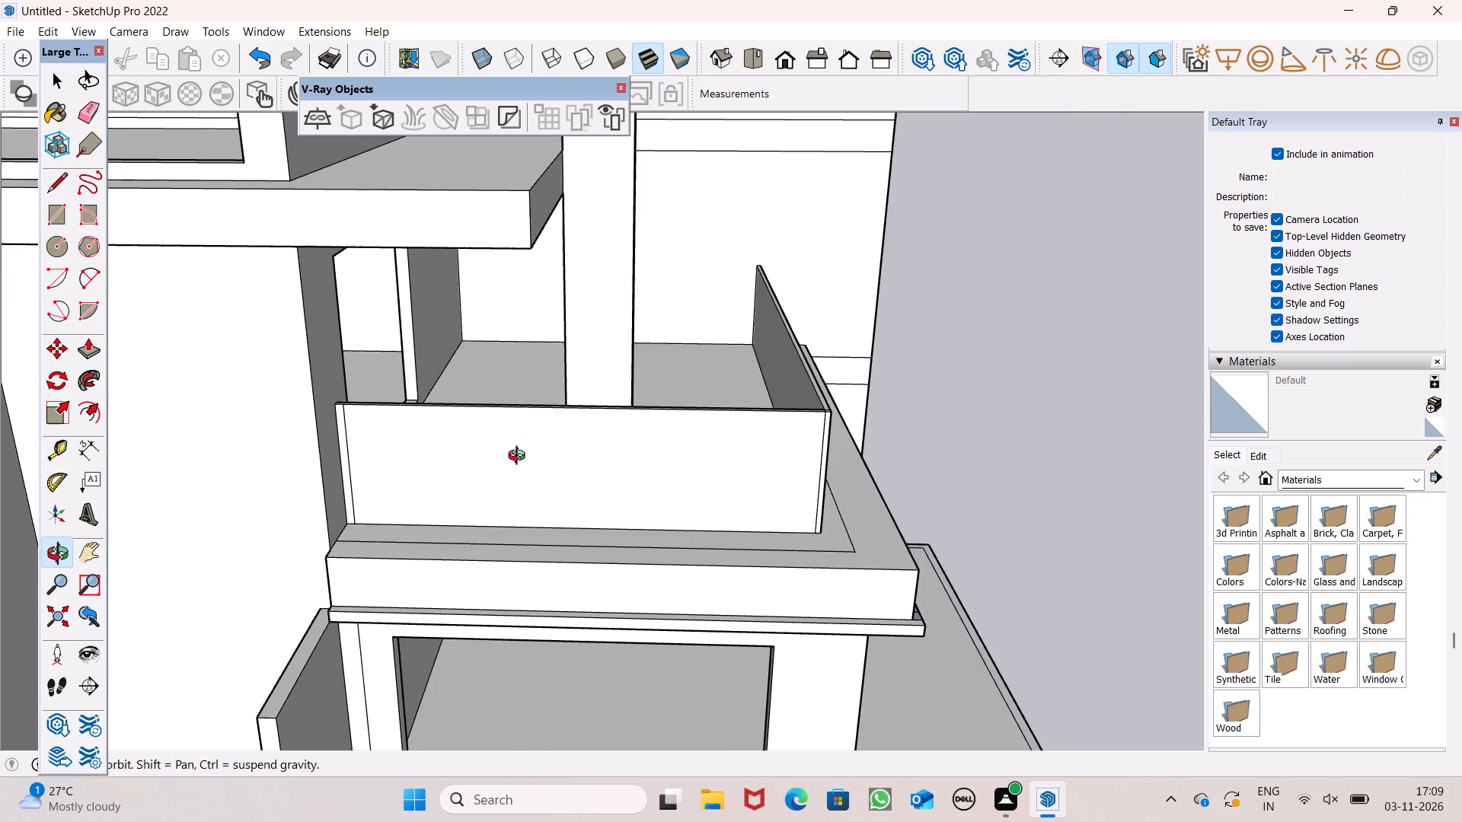
{"action": "middle_click_drag", "start_coordinate": [520, 457], "coordinate": [532, 444]}
{"action": "scroll", "coordinate": [482, 426], "scroll_direction": "up", "scroll_amount": 5}
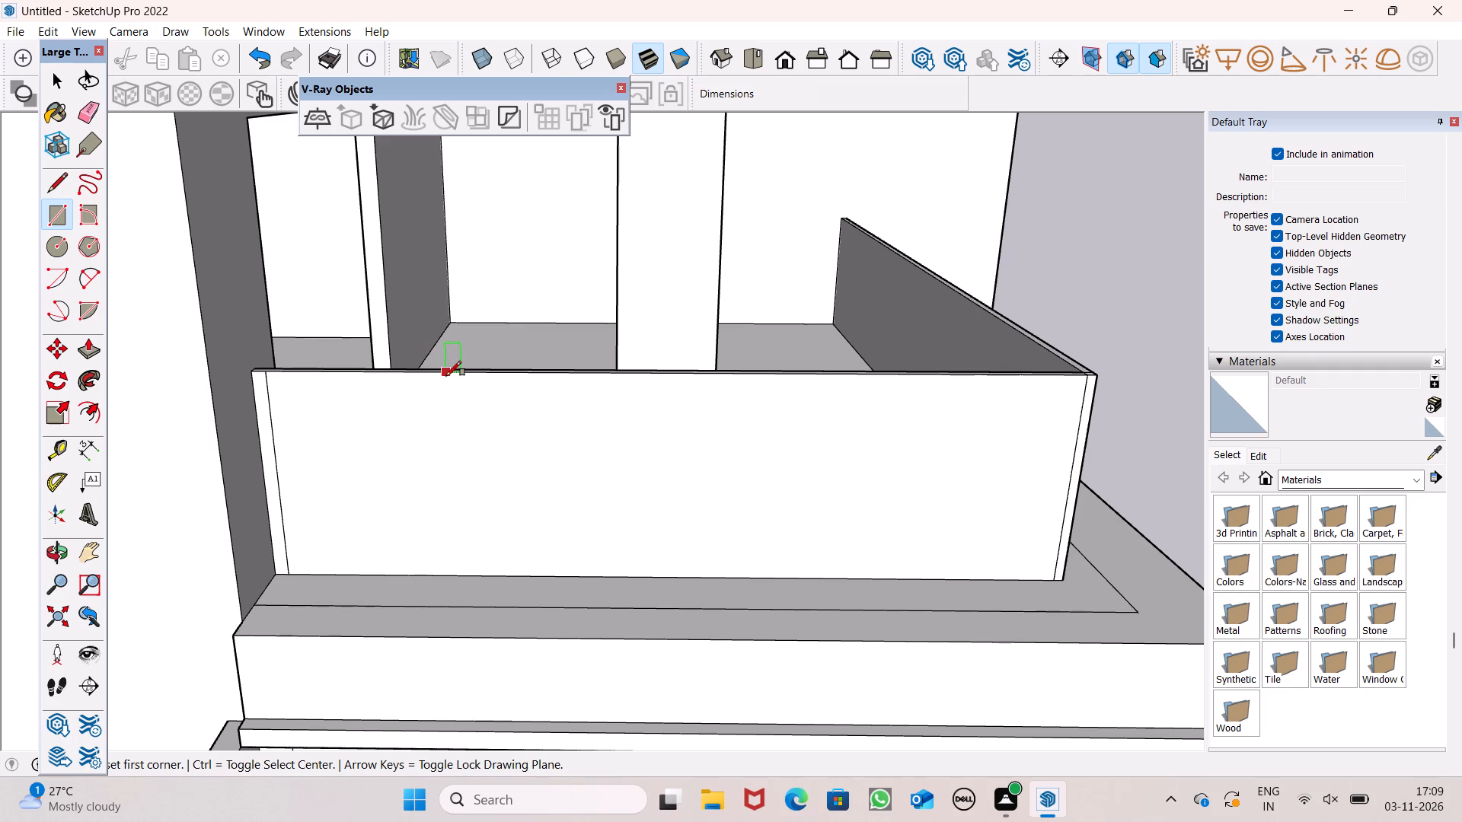
{"action": "left_click", "coordinate": [444, 376]}
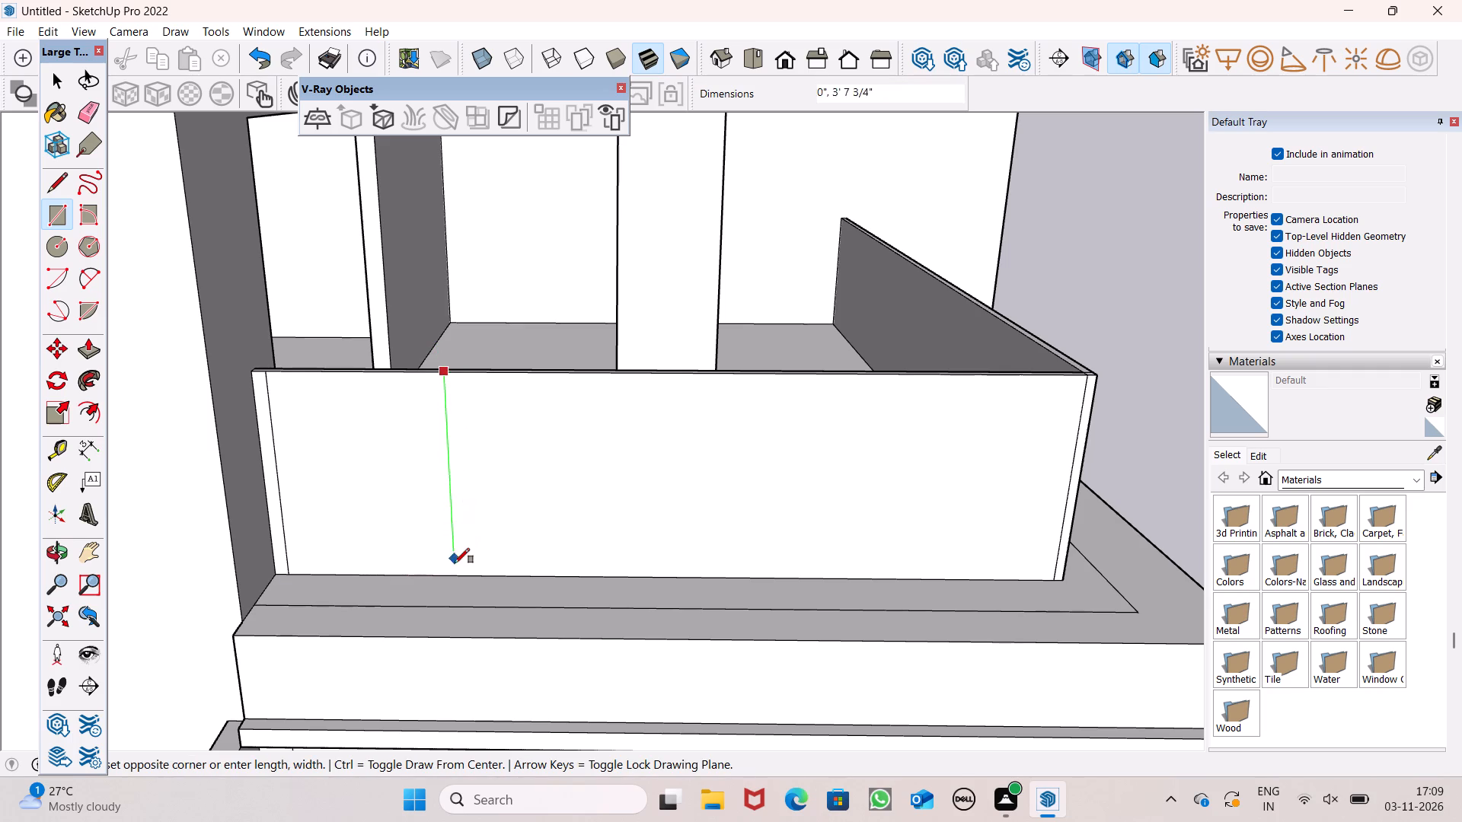
{"action": "scroll", "coordinate": [468, 575], "scroll_direction": "up", "scroll_amount": 5}
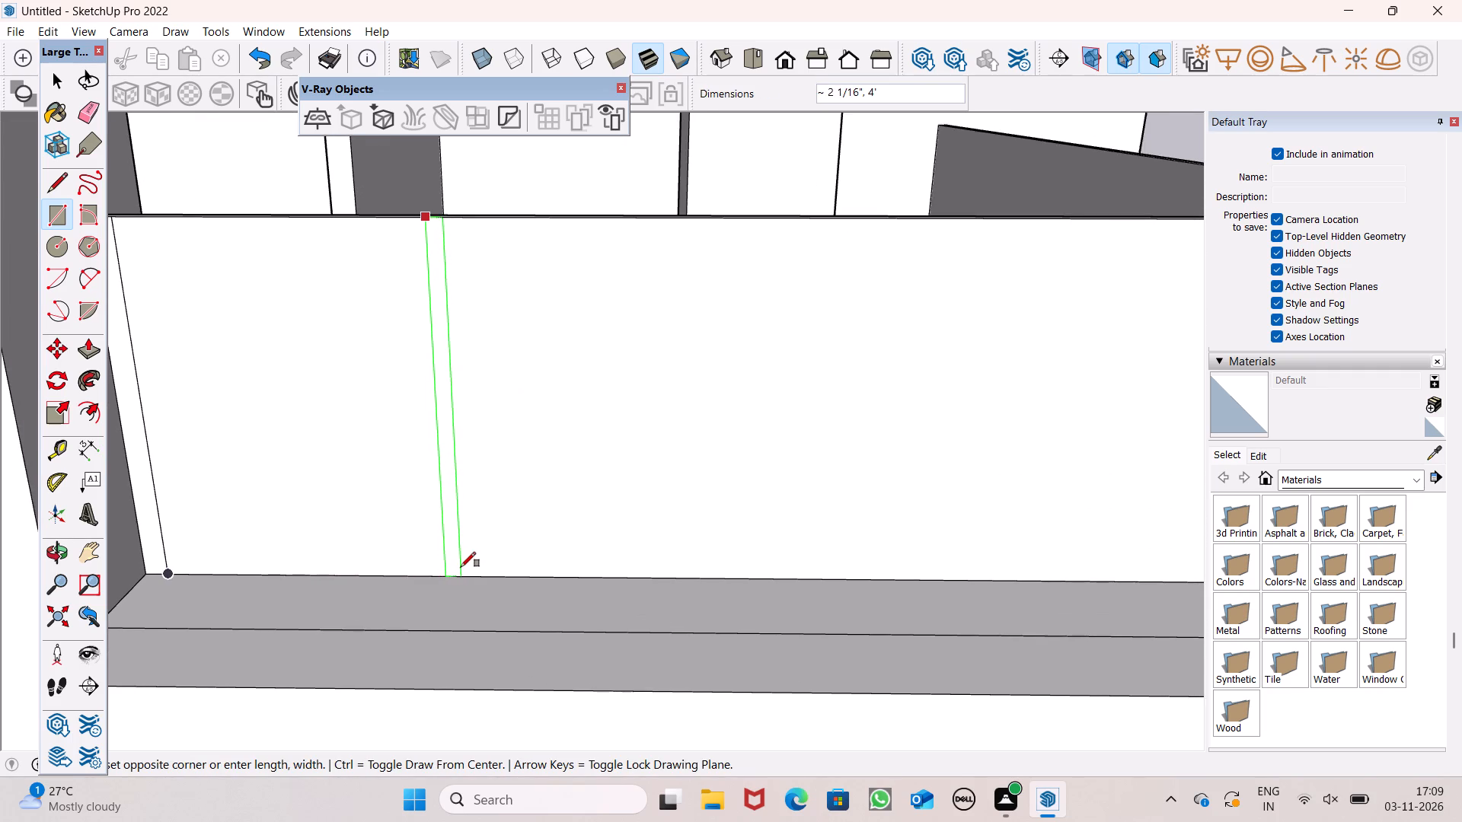
{"action": "scroll", "coordinate": [461, 567], "scroll_direction": "up", "scroll_amount": 1}
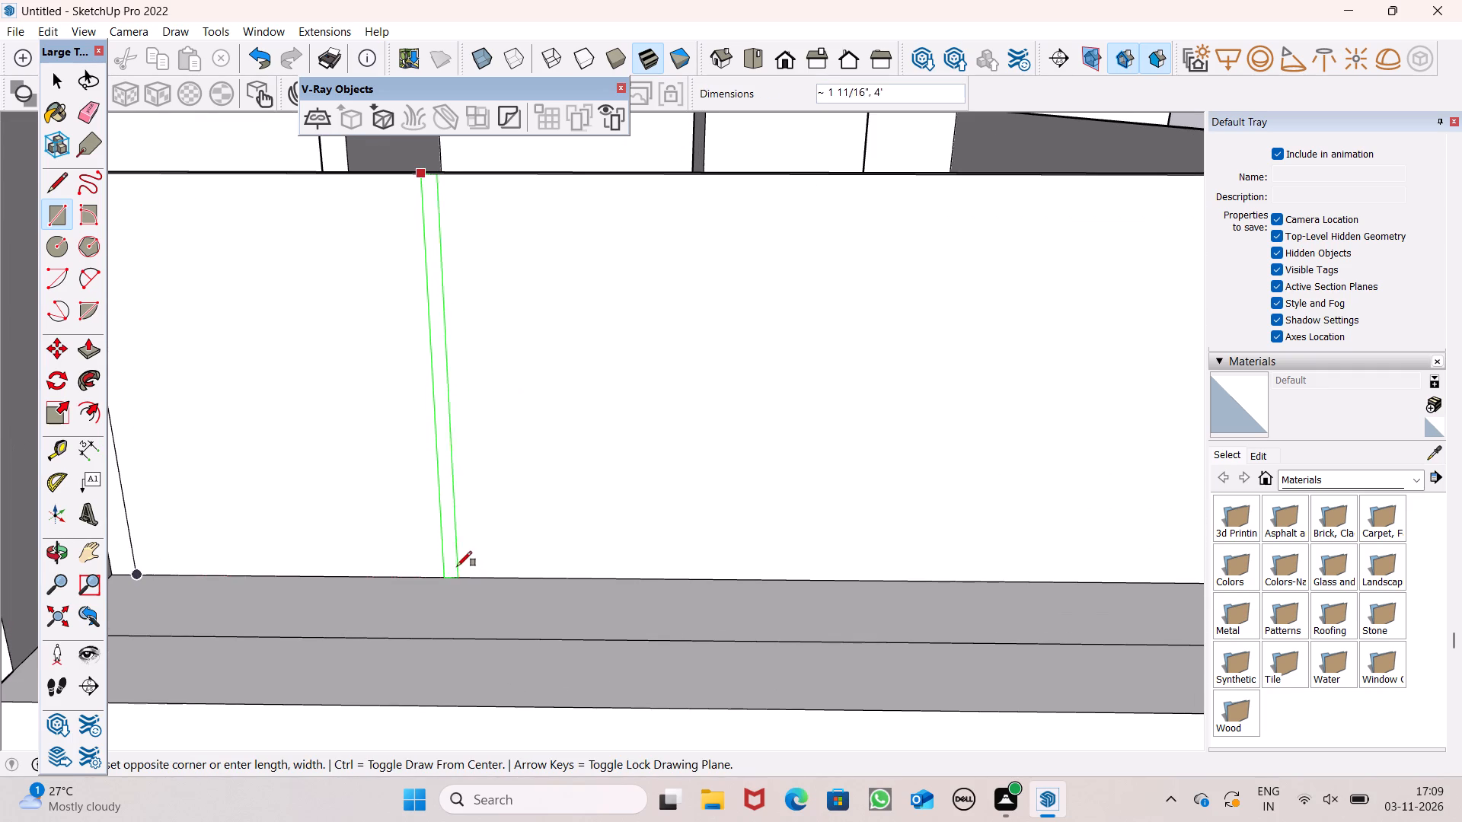
{"action": "left_click", "coordinate": [457, 566]}
{"action": "scroll", "coordinate": [408, 439], "scroll_direction": "down", "scroll_amount": 7}
{"action": "scroll", "coordinate": [349, 404], "scroll_direction": "down", "scroll_amount": 3}
{"action": "key", "text": "space"}
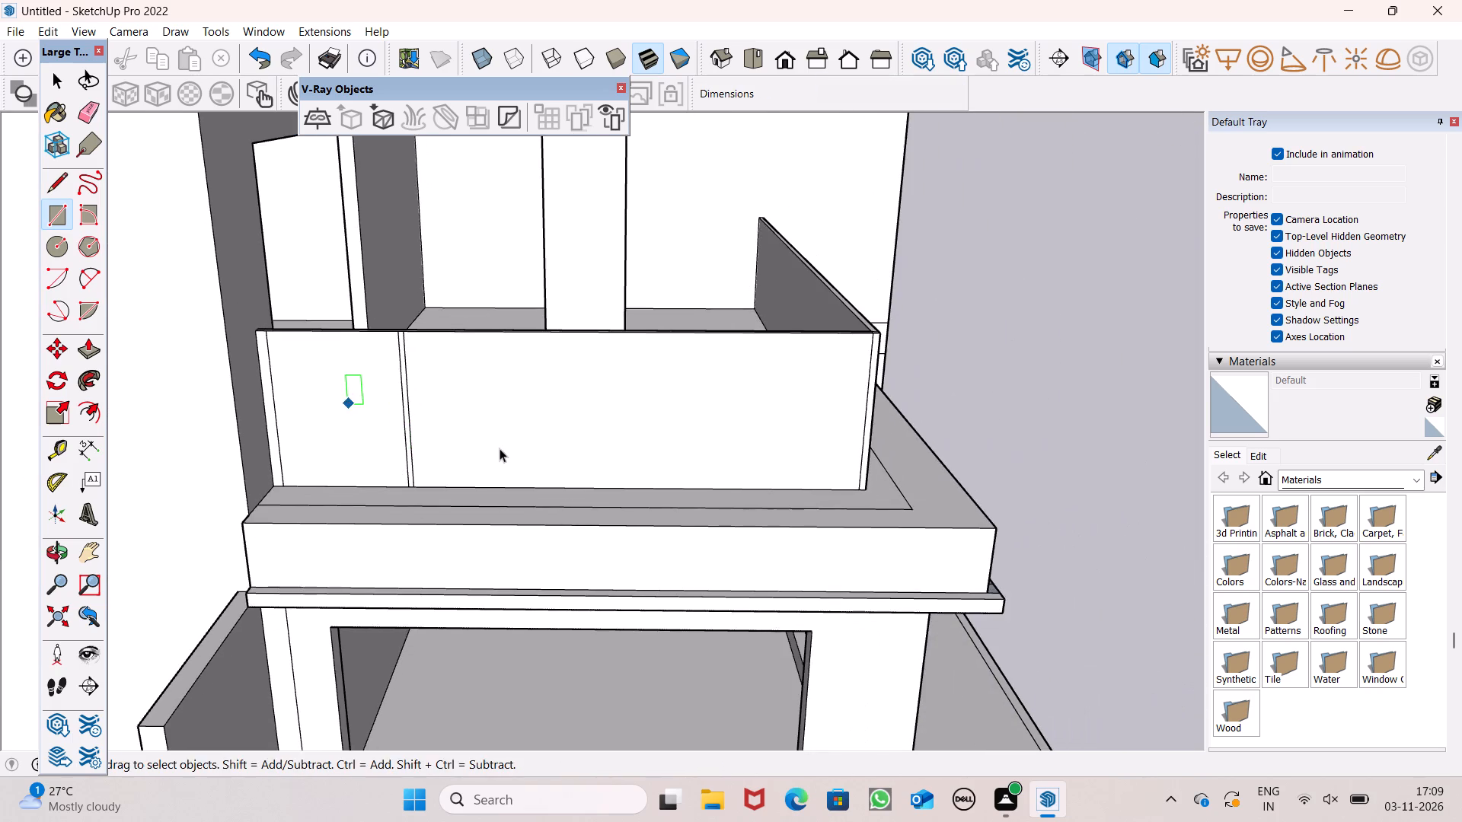
Copy the narrow strip twice along the front parapet toward the corner, at spacings of about 3' 4" and 3' 11".
{"action": "middle_click_drag", "start_coordinate": [500, 451], "coordinate": [478, 521]}
{"action": "scroll", "coordinate": [393, 464], "scroll_direction": "up", "scroll_amount": 7}
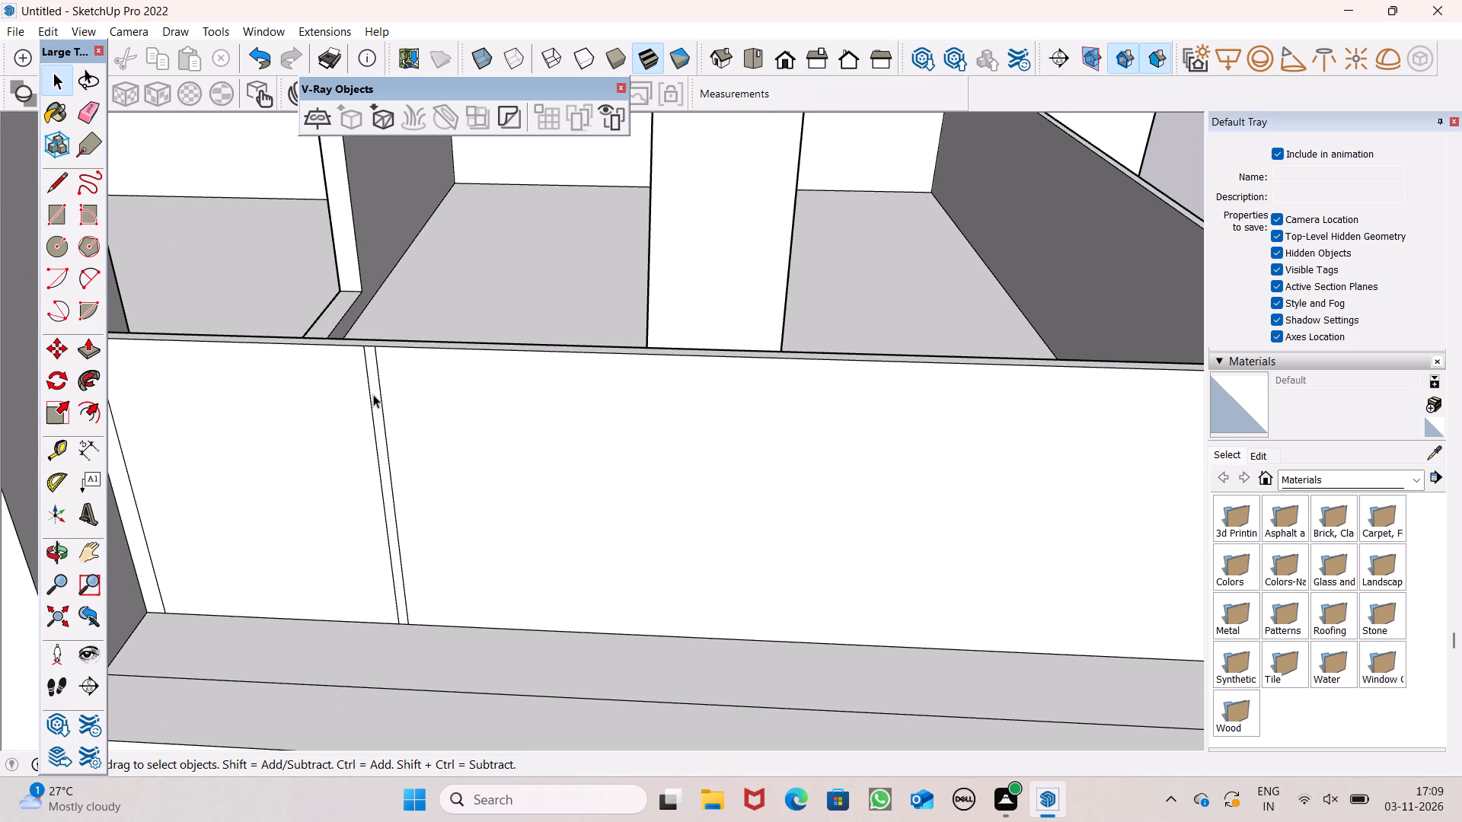
{"action": "left_click", "coordinate": [373, 393]}
{"action": "left_click", "coordinate": [373, 393]}
{"action": "scroll", "coordinate": [289, 378], "scroll_direction": "down", "scroll_amount": 7}
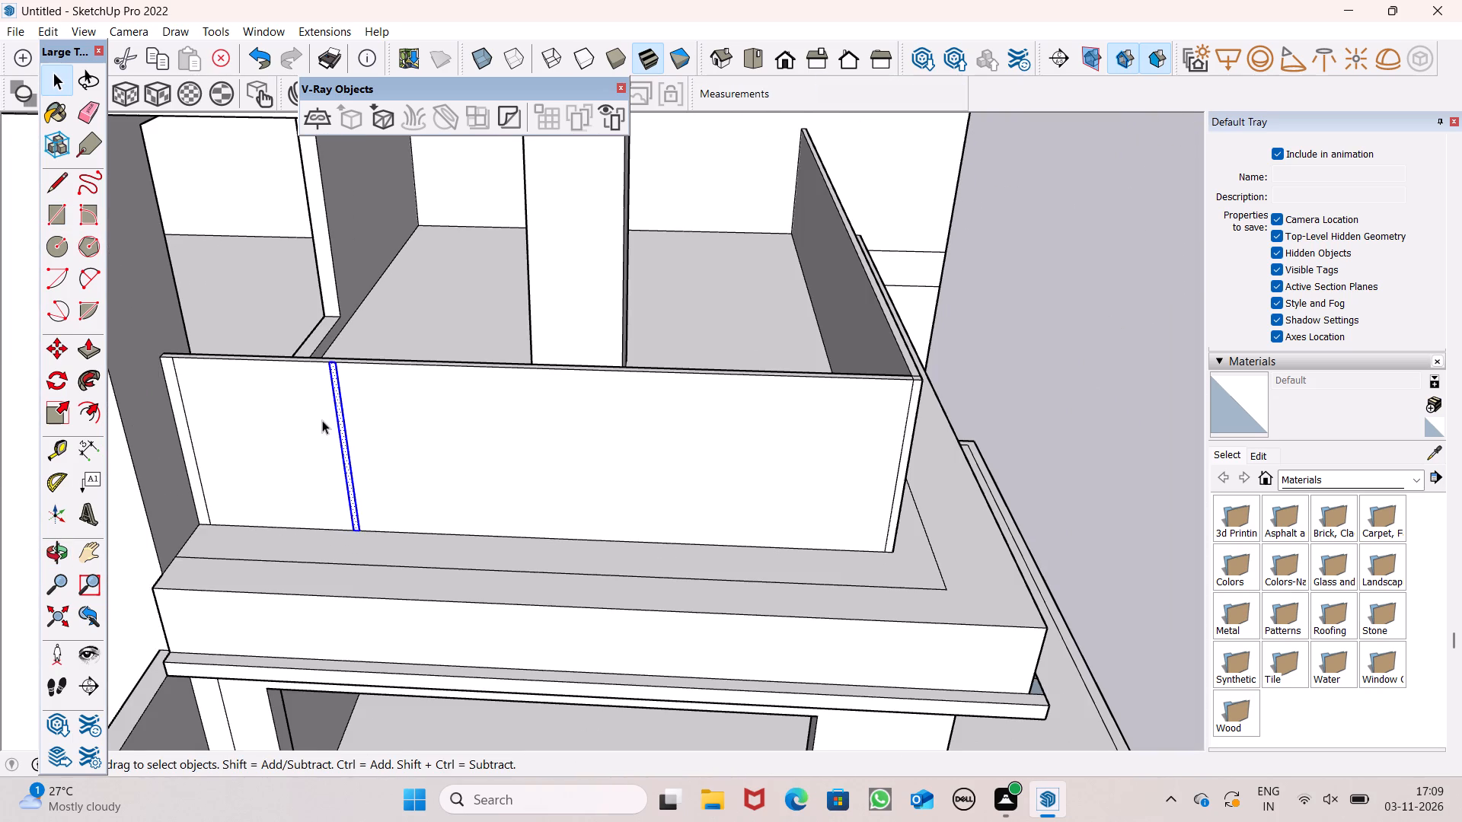
{"action": "key", "text": "m"}
{"action": "key", "text": "Return"}
{"action": "scroll", "coordinate": [368, 407], "scroll_direction": "up", "scroll_amount": 4}
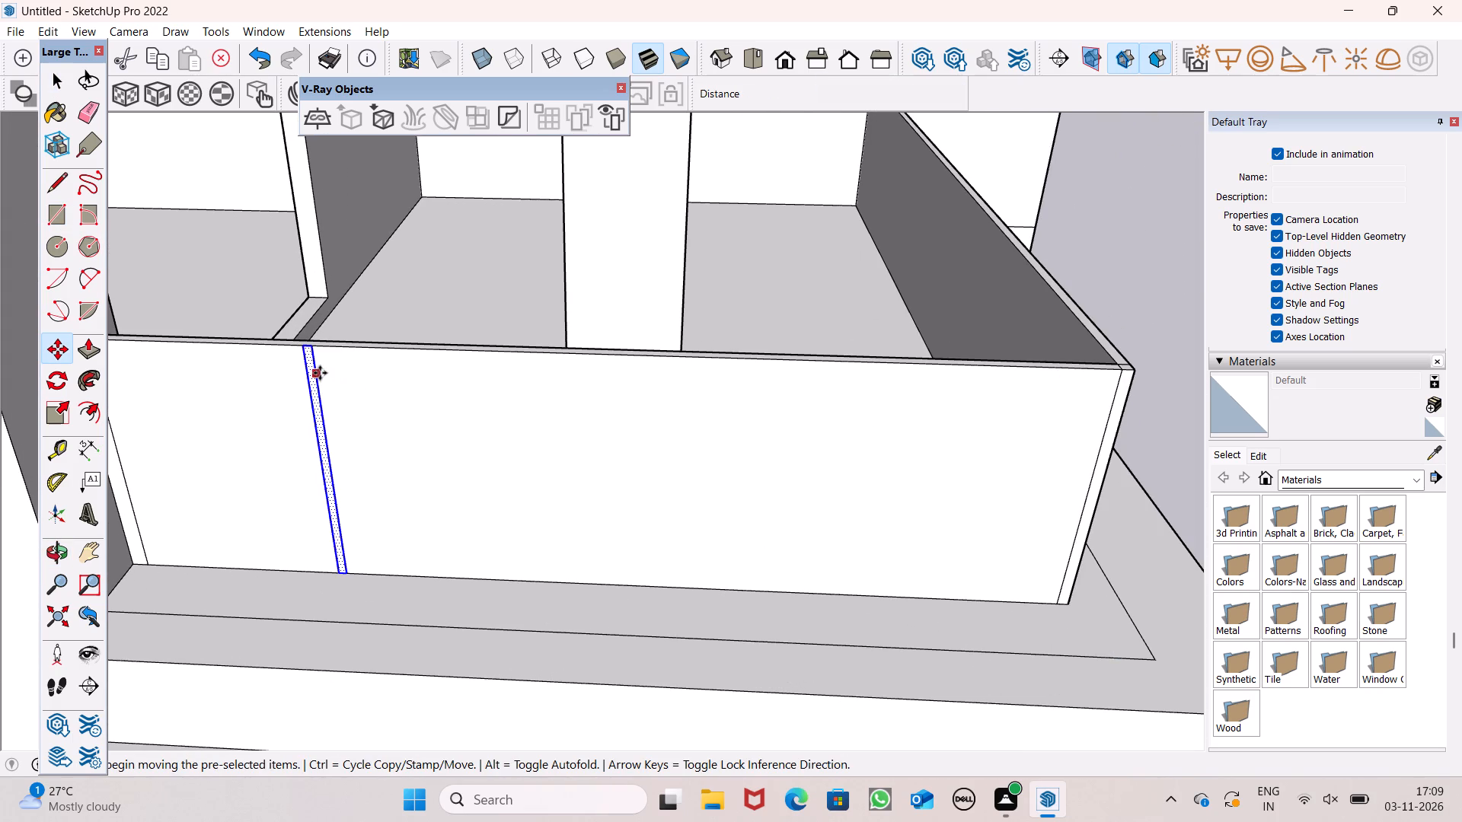
{"action": "left_click_drag", "start_coordinate": [315, 370], "coordinate": [471, 379]}
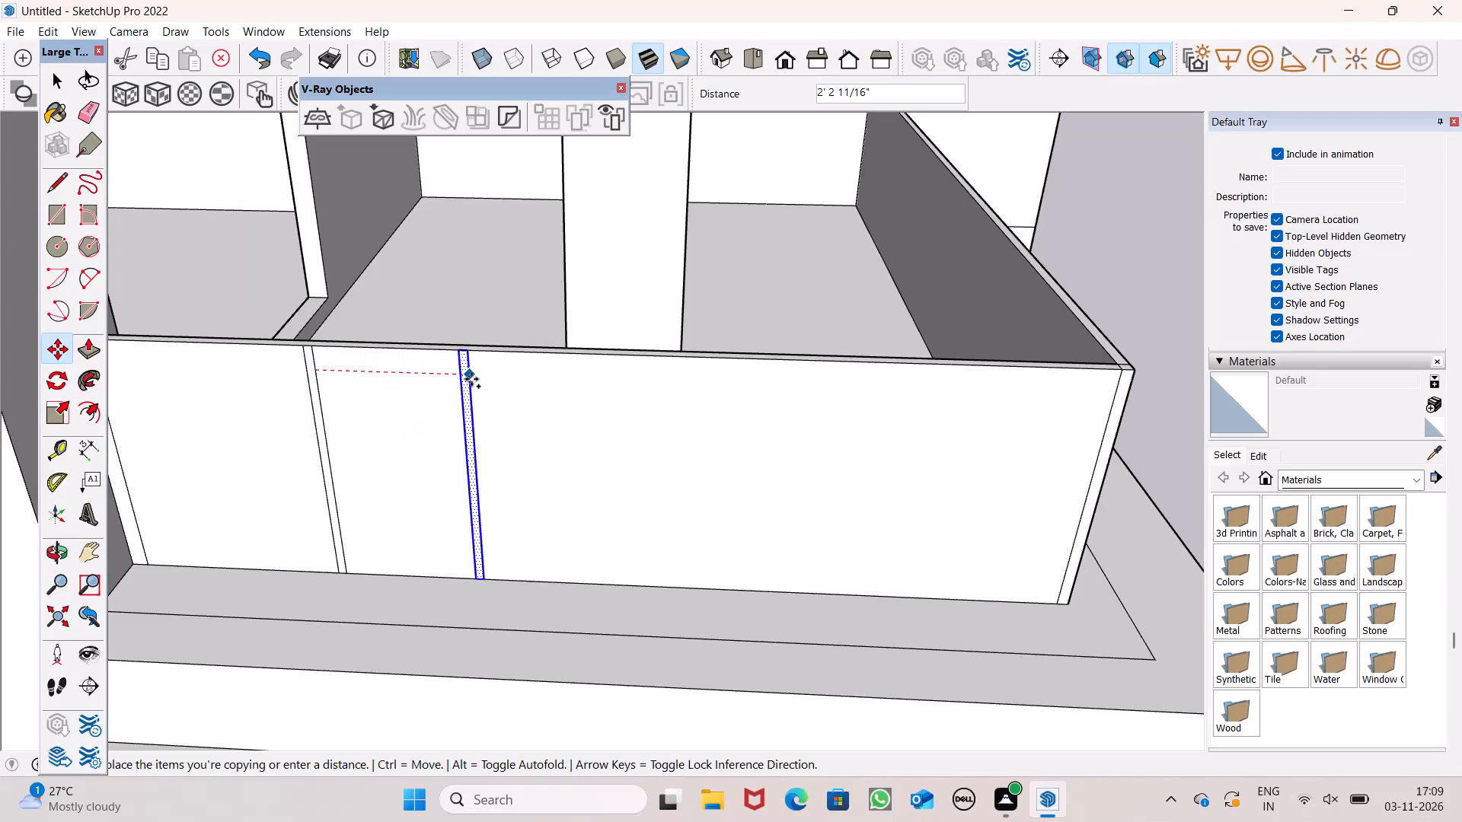
{"action": "left_click_drag", "start_coordinate": [471, 379], "coordinate": [522, 379]}
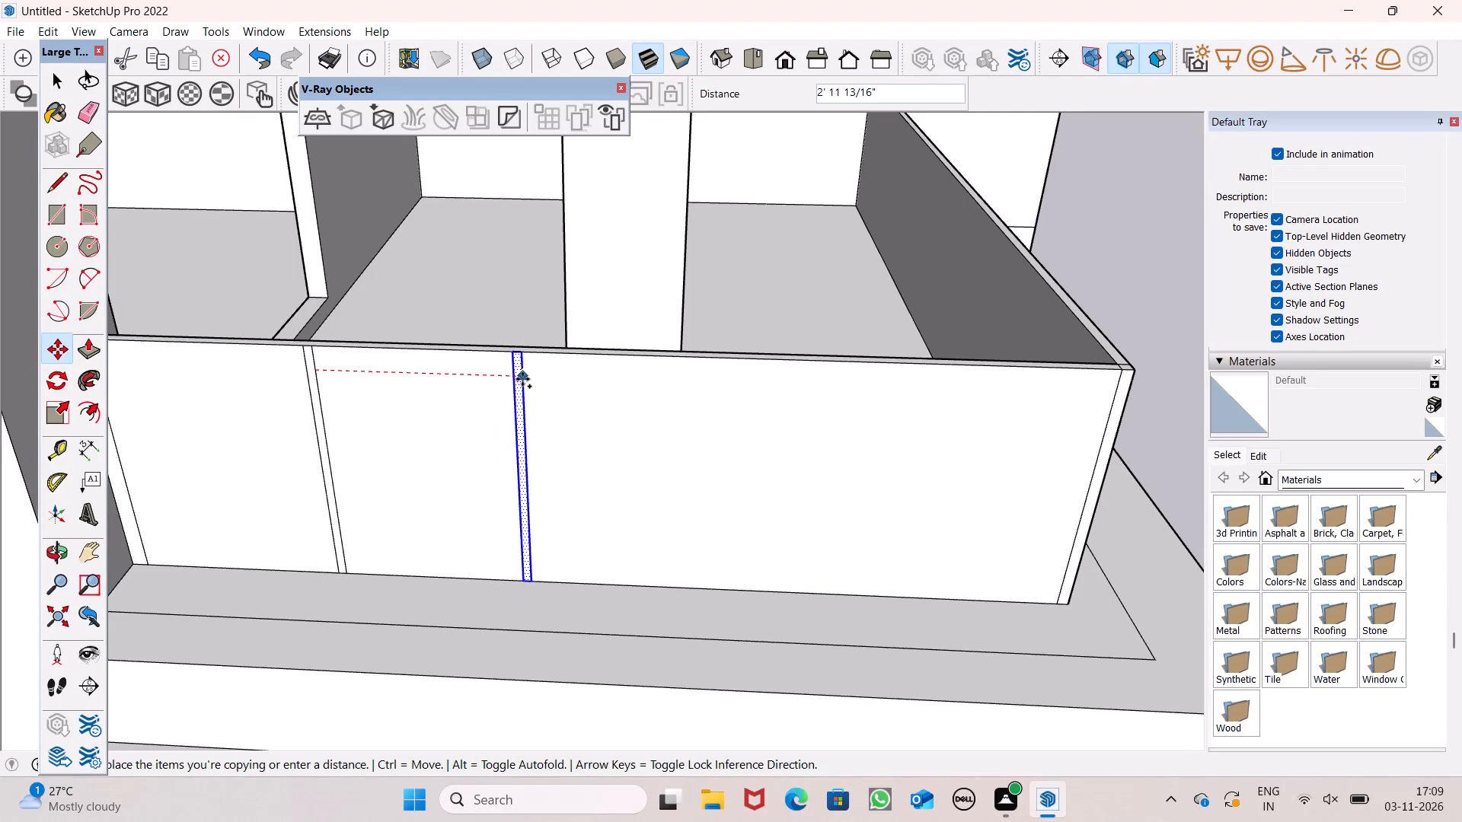
{"action": "left_click_drag", "start_coordinate": [522, 379], "coordinate": [548, 379]}
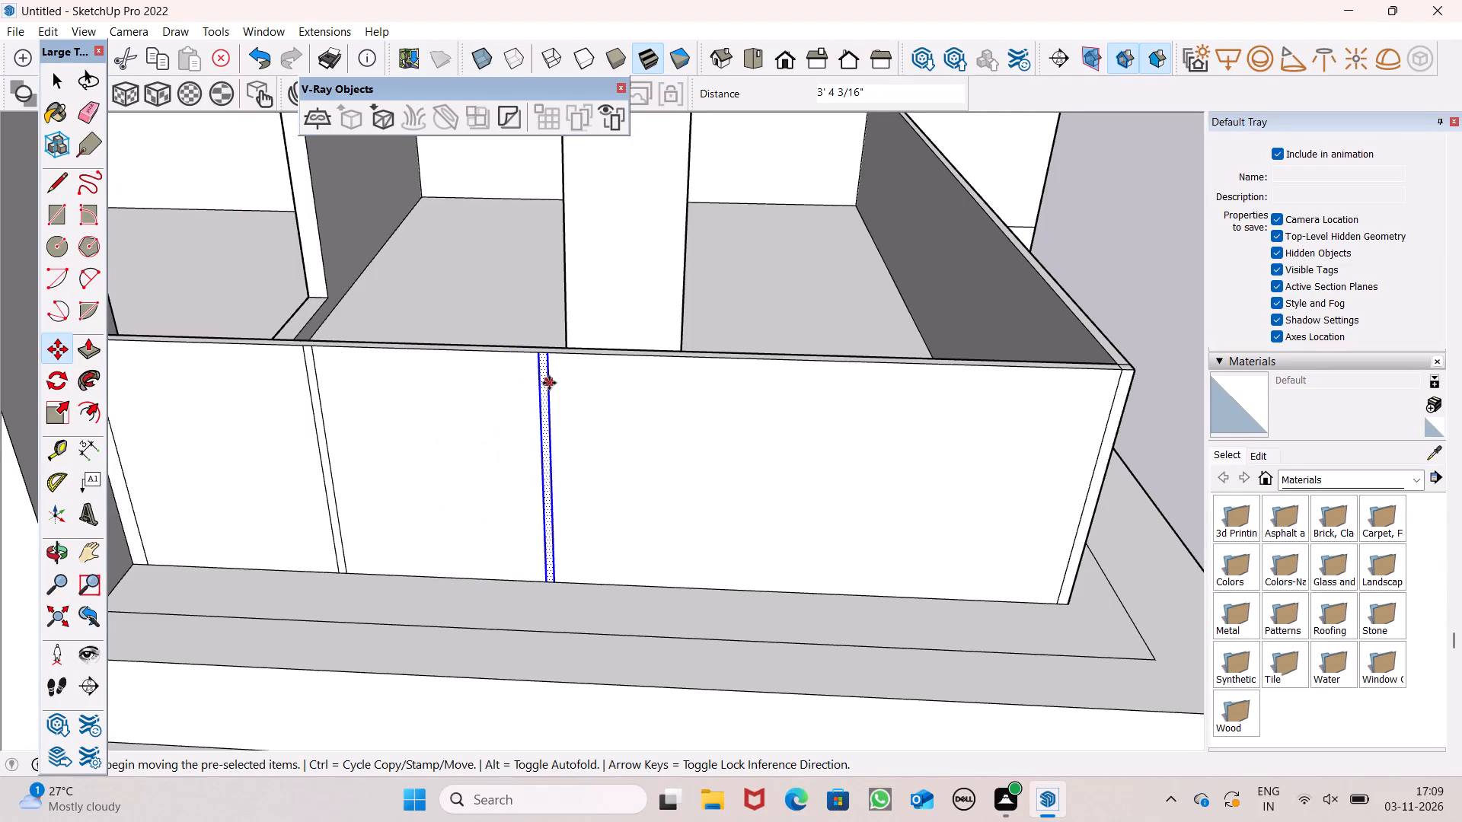
{"action": "left_click_drag", "start_coordinate": [548, 383], "coordinate": [831, 393]}
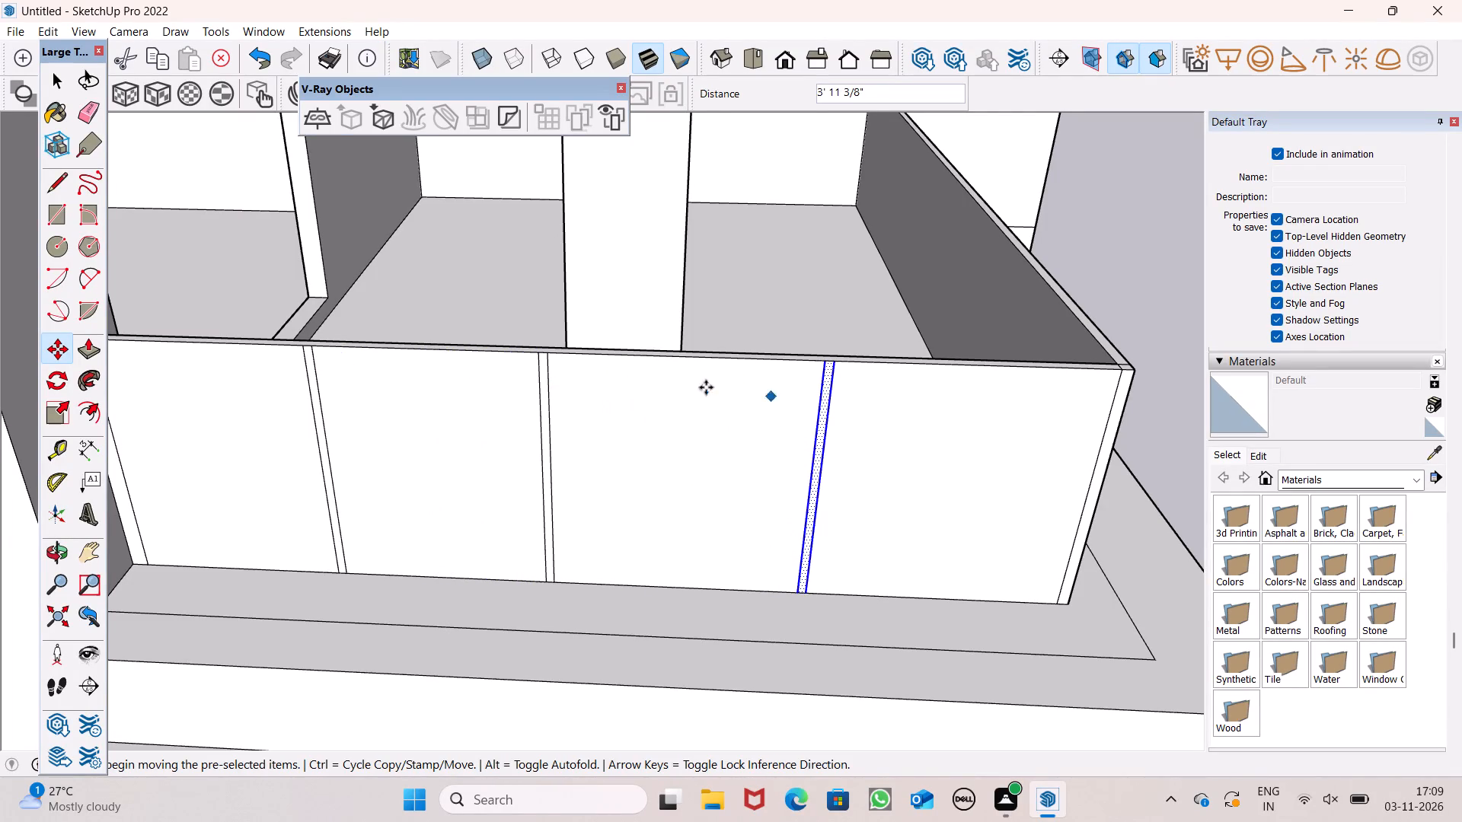
{"action": "scroll", "coordinate": [685, 381], "scroll_direction": "down", "scroll_amount": 6}
{"action": "key", "text": "space"}
{"action": "left_click", "coordinate": [1052, 425]}
{"action": "scroll", "coordinate": [854, 387], "scroll_direction": "down", "scroll_amount": 4}
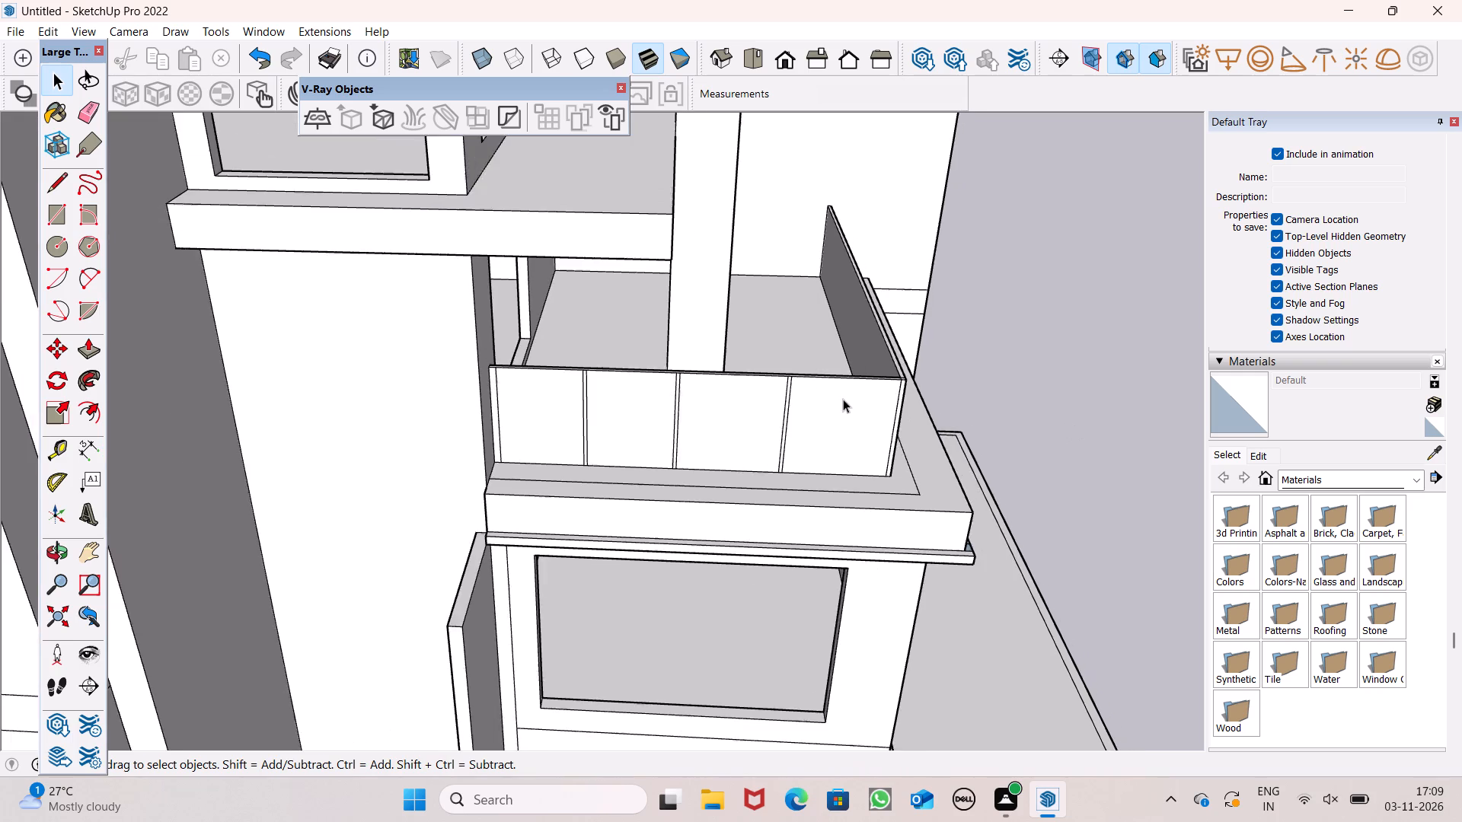
Draw a full-height narrow rectangle, about 1 13/16" by 4', on the outer face of the terrace's side parapet near the corner.
{"action": "middle_click_drag", "start_coordinate": [876, 443], "coordinate": [214, 410]}
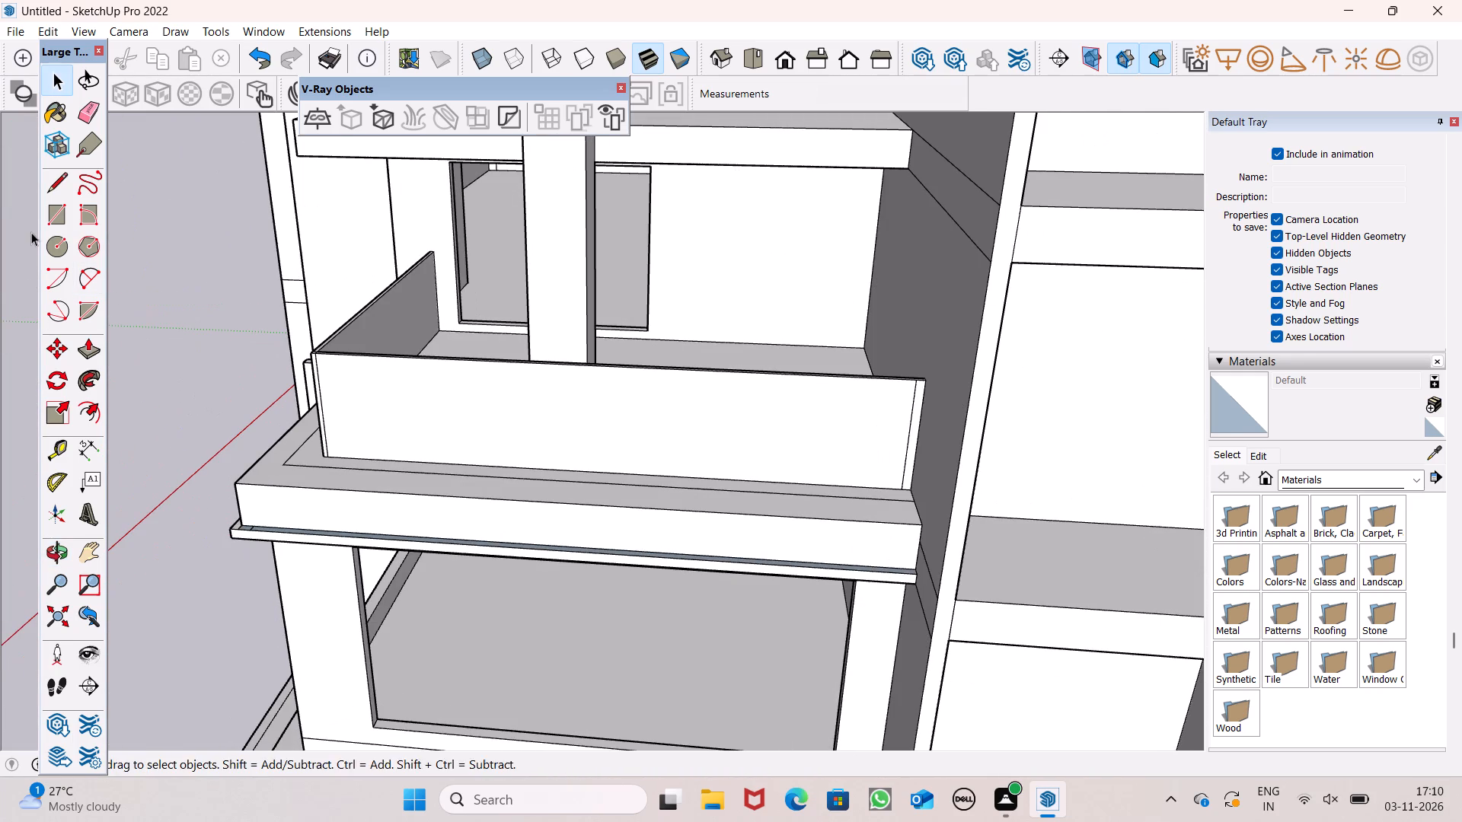
{"action": "left_click", "coordinate": [55, 217]}
{"action": "scroll", "coordinate": [445, 408], "scroll_direction": "up", "scroll_amount": 6}
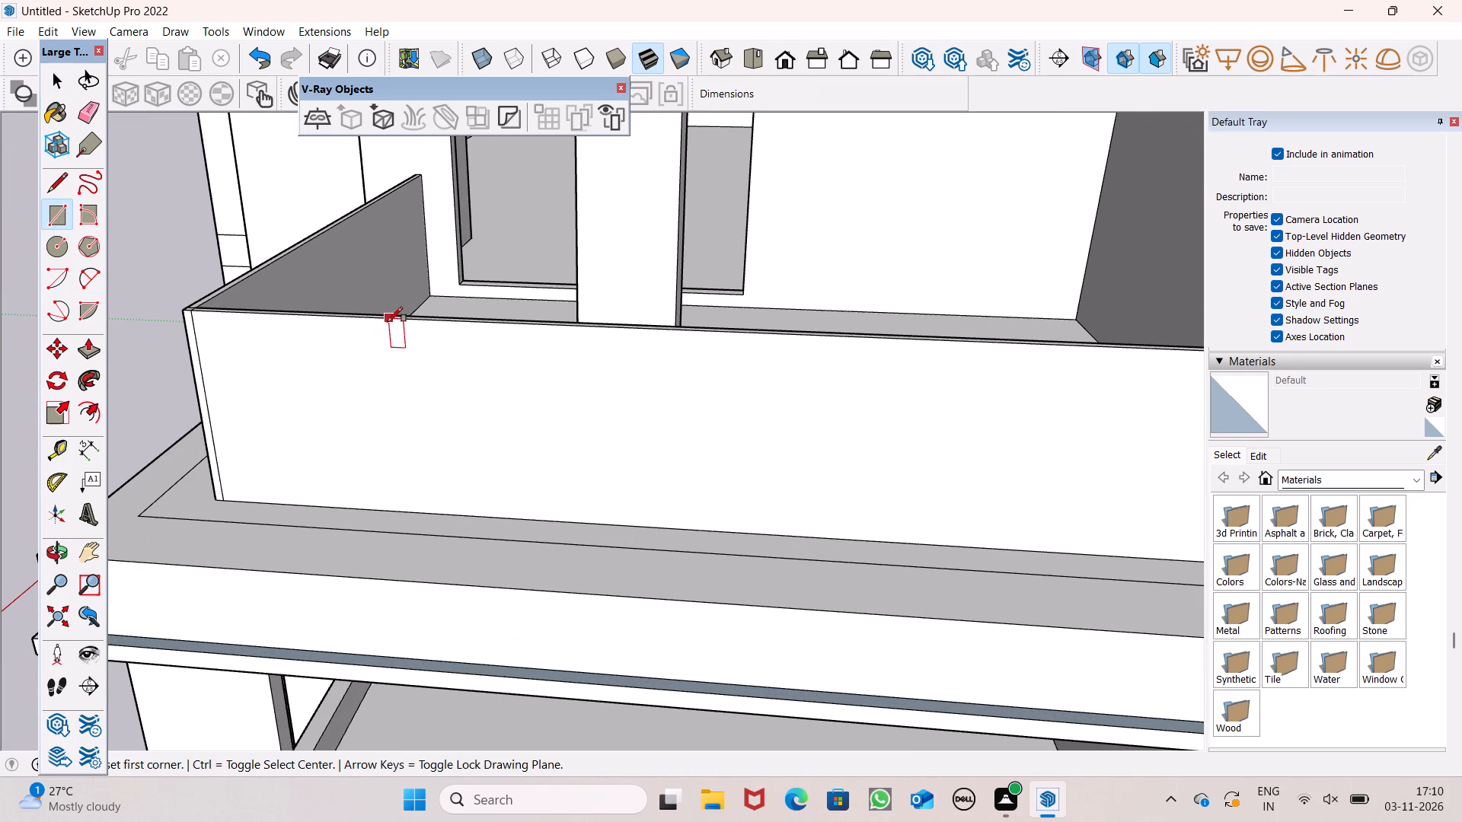
{"action": "left_click", "coordinate": [386, 323]}
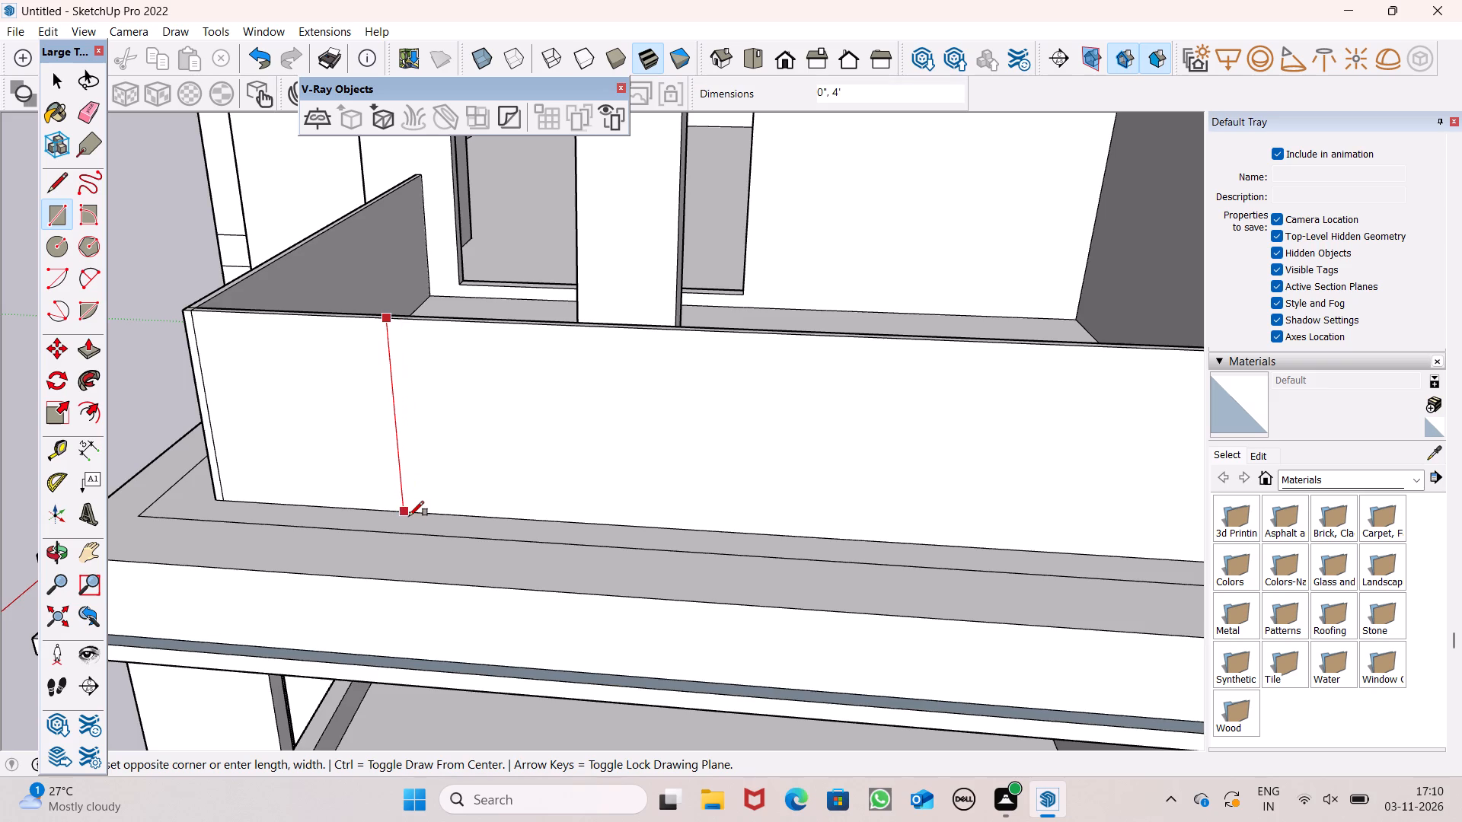
{"action": "scroll", "coordinate": [408, 516], "scroll_direction": "up", "scroll_amount": 11}
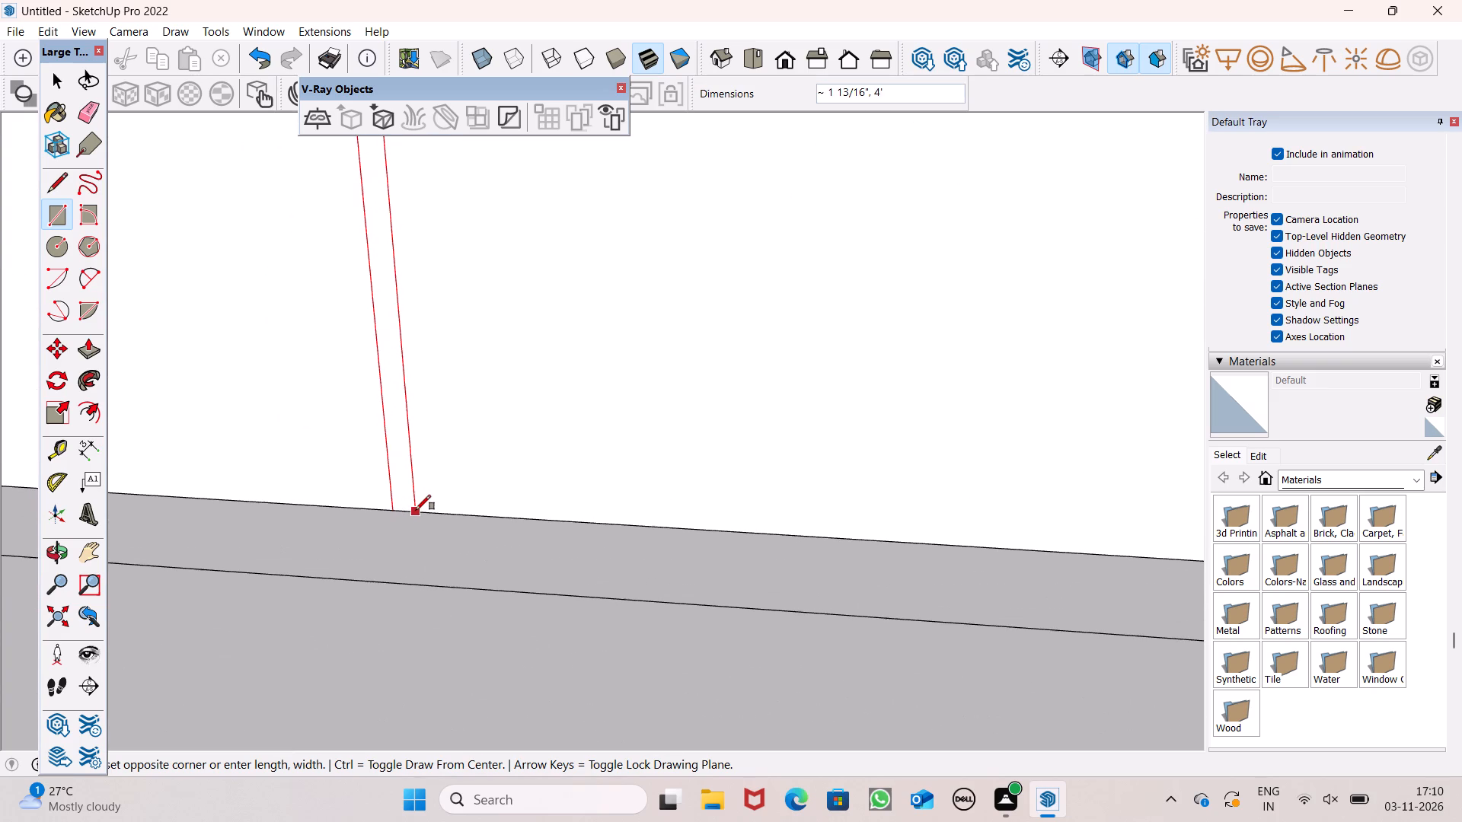
{"action": "left_click", "coordinate": [415, 509]}
{"action": "scroll", "coordinate": [499, 482], "scroll_direction": "down", "scroll_amount": 12}
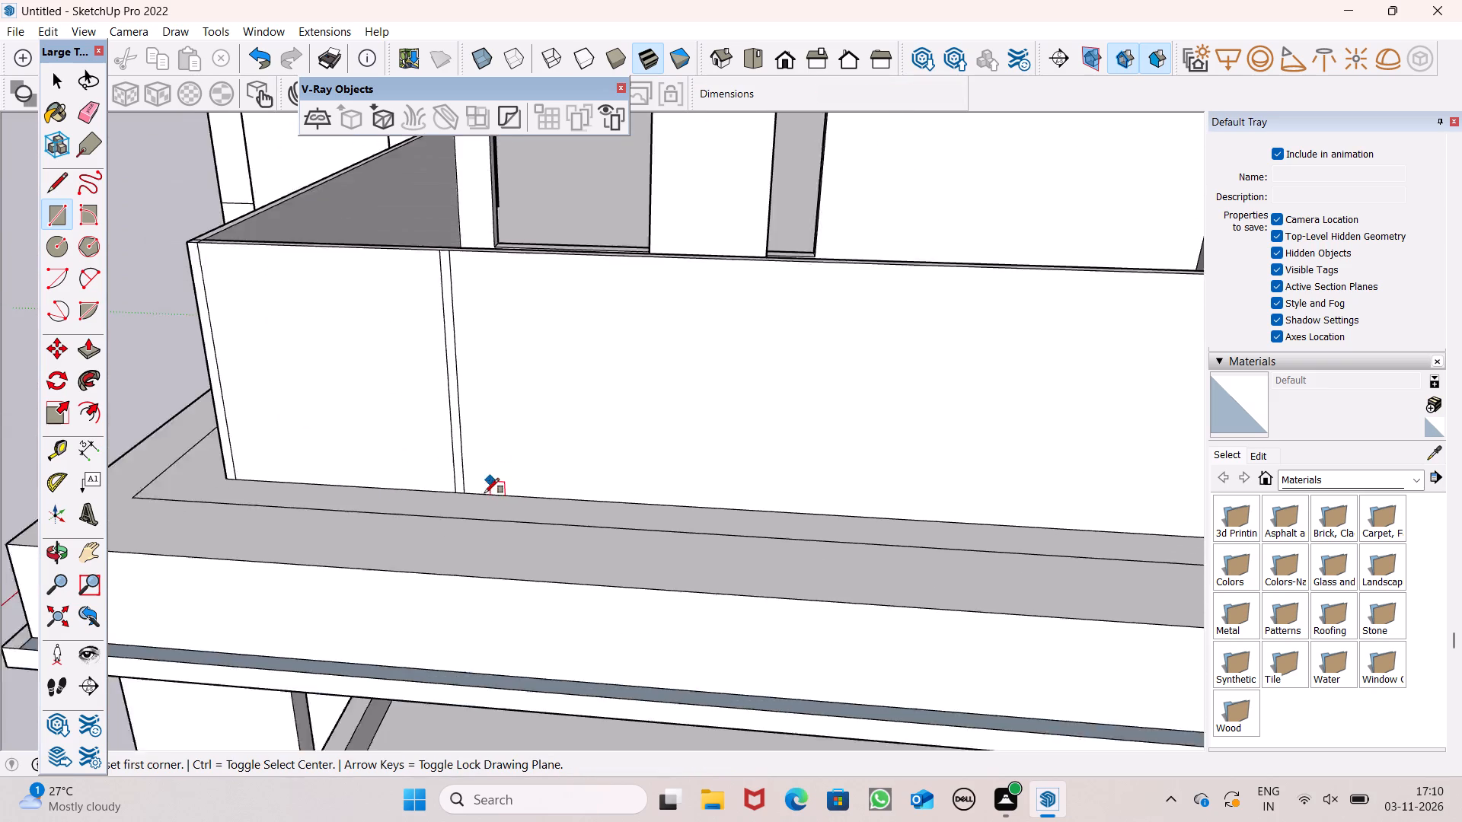
{"action": "scroll", "coordinate": [484, 493], "scroll_direction": "down", "scroll_amount": 7}
{"action": "key", "text": "space"}
{"action": "scroll", "coordinate": [397, 442], "scroll_direction": "down", "scroll_amount": 2}
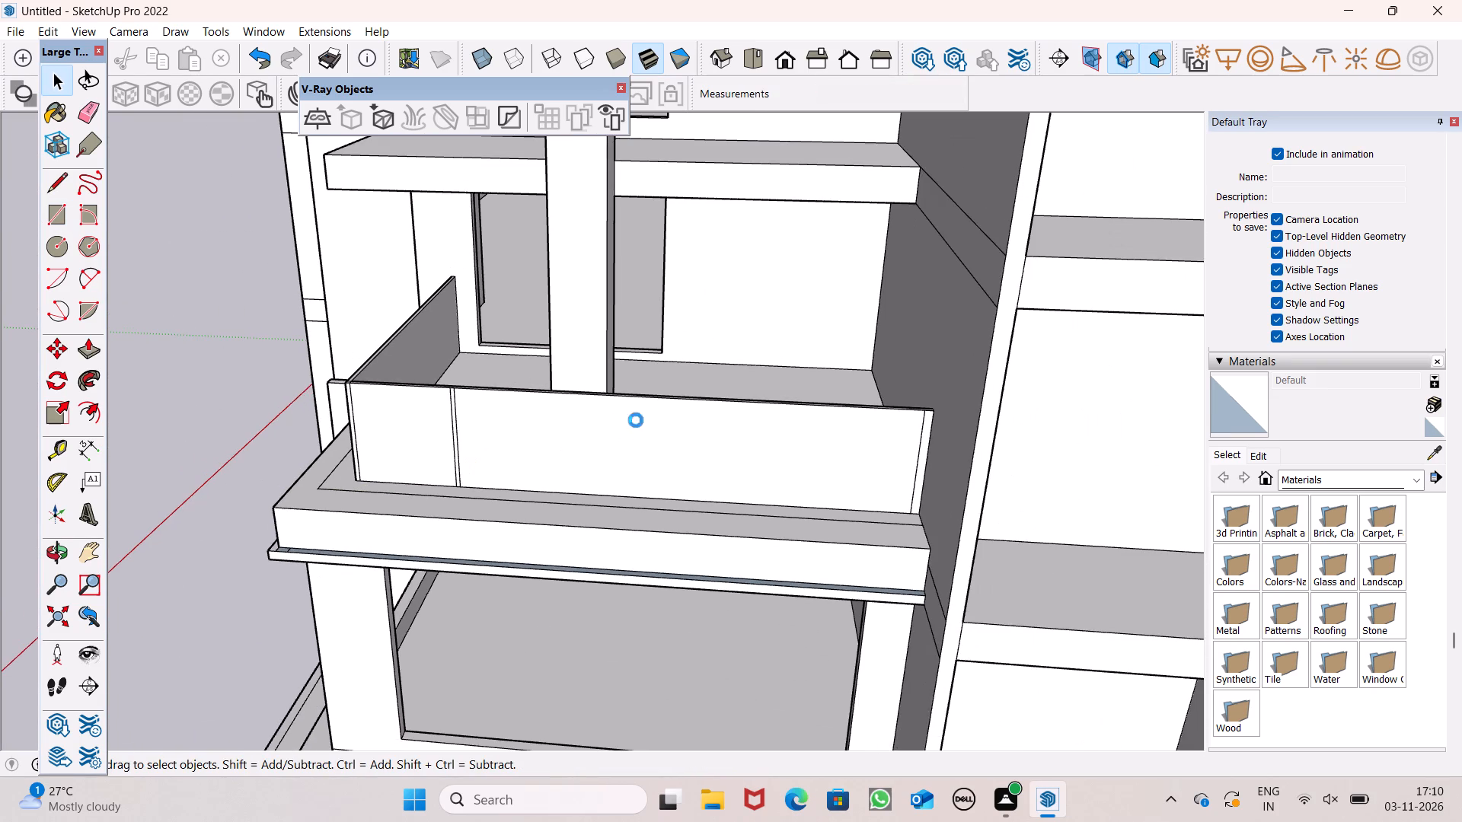
Copy the narrow strip three times along the side parapet toward the wall, the first about 4' 3" away and the last spaced about 4' 4".
{"action": "scroll", "coordinate": [640, 412], "scroll_direction": "up", "scroll_amount": 5}
{"action": "scroll", "coordinate": [535, 402], "scroll_direction": "up", "scroll_amount": 8}
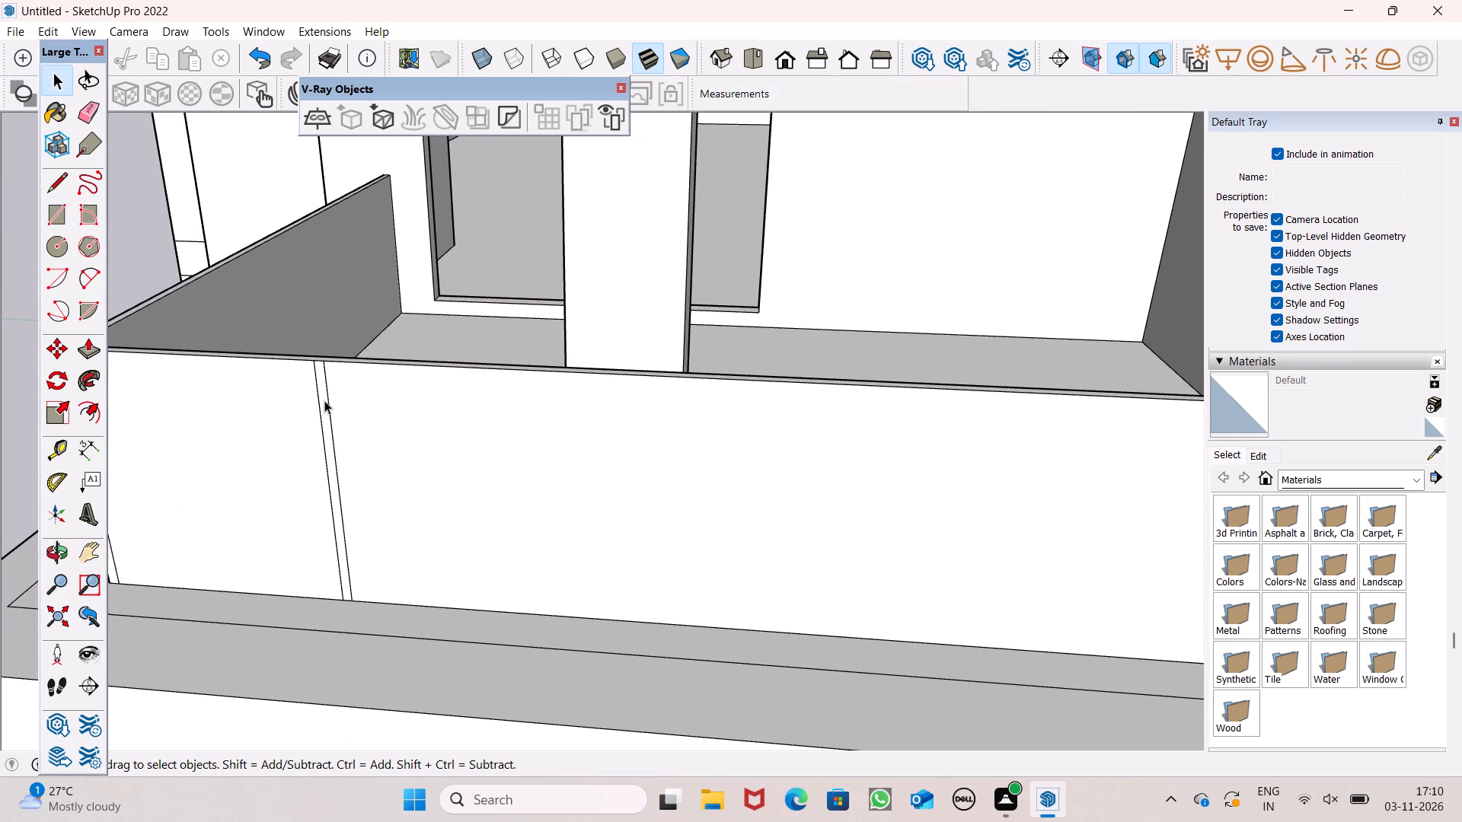
{"action": "double_click", "coordinate": [323, 400]}
{"action": "key", "text": "m"}
{"action": "key", "text": "Return"}
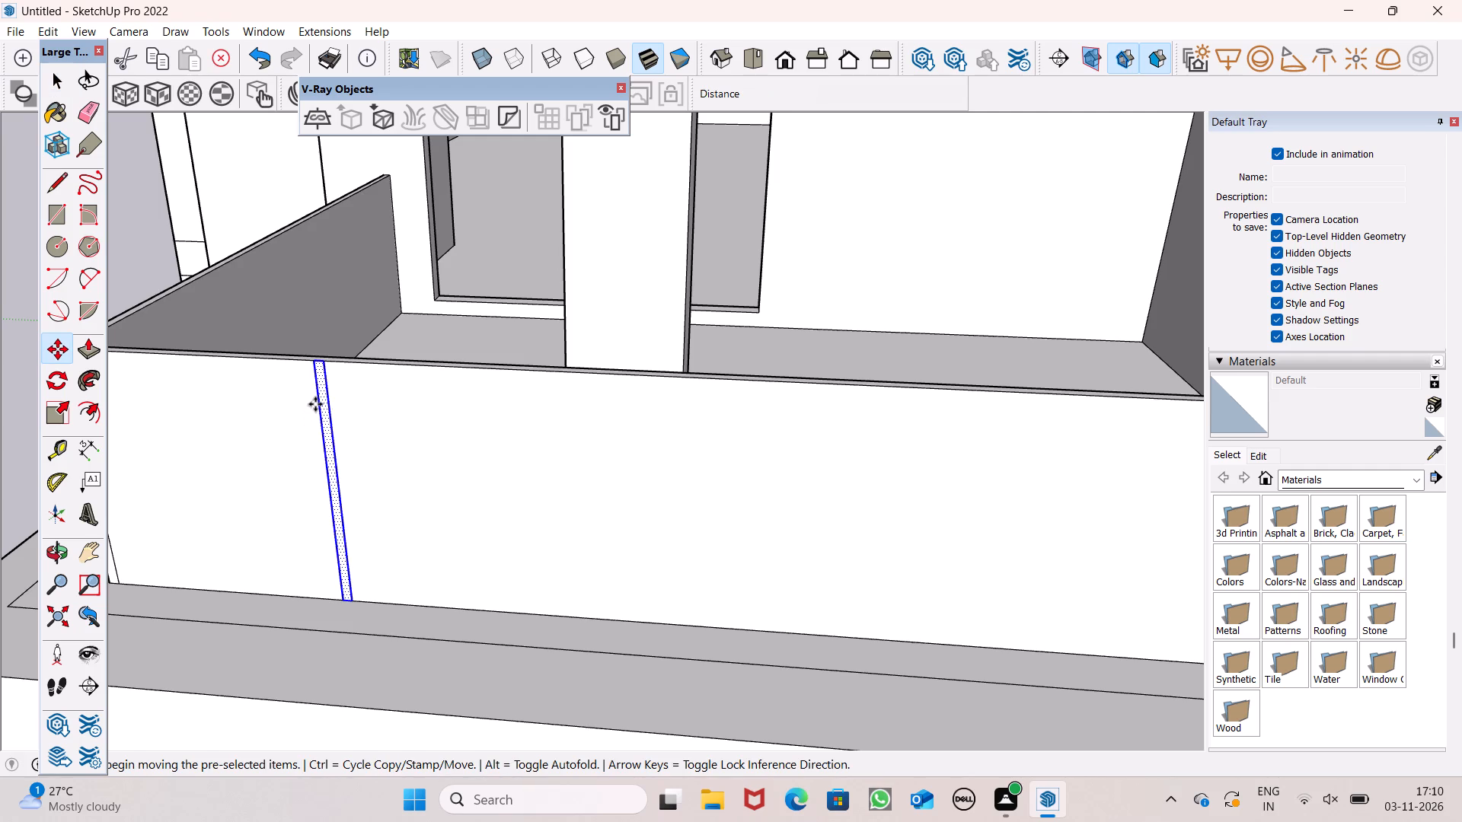
{"action": "left_click_drag", "start_coordinate": [328, 406], "coordinate": [534, 420]}
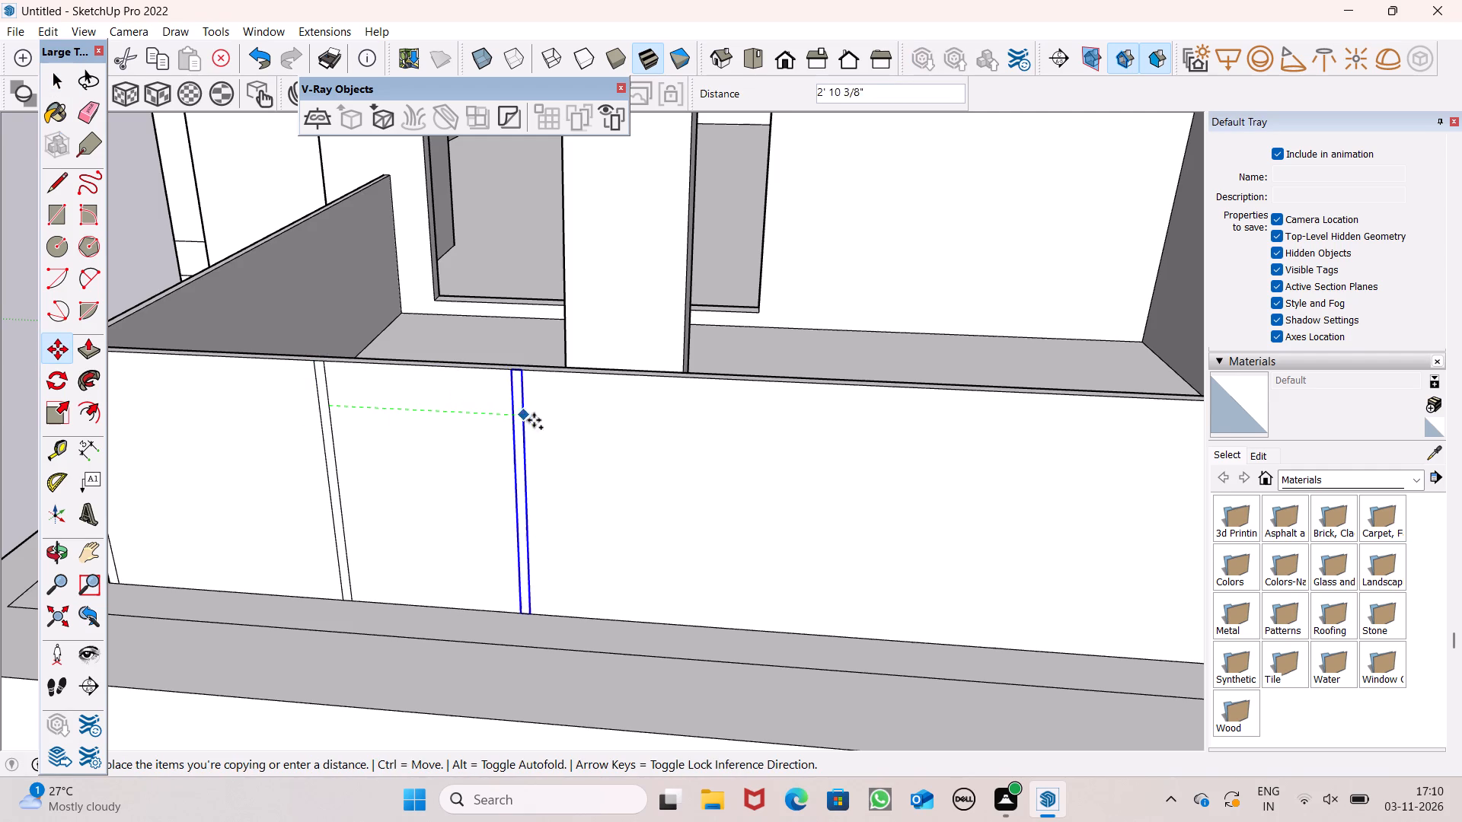
{"action": "left_click_drag", "start_coordinate": [534, 420], "coordinate": [623, 422]}
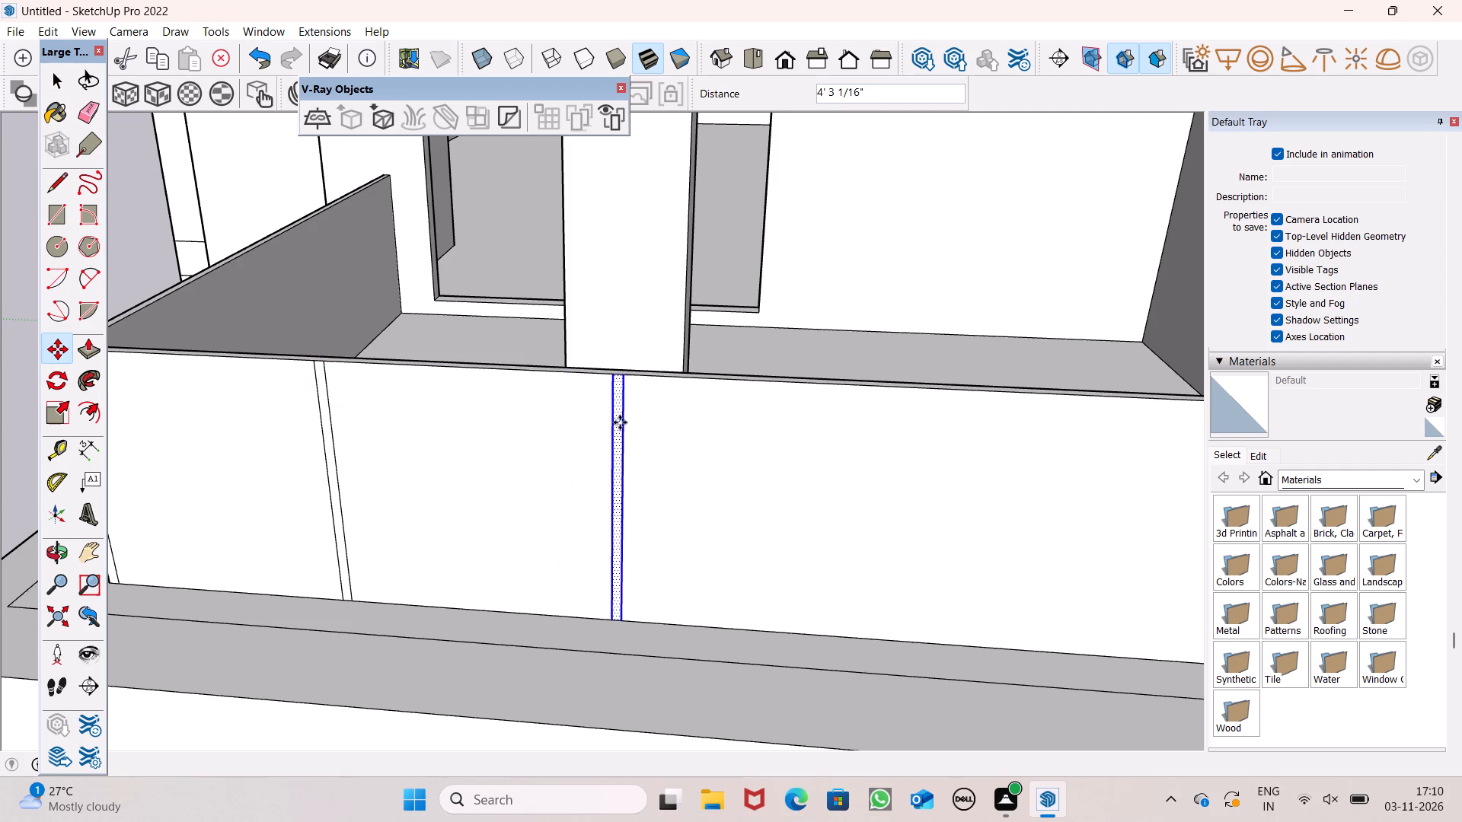
{"action": "scroll", "coordinate": [385, 389], "scroll_direction": "down", "scroll_amount": 8}
{"action": "scroll", "coordinate": [863, 425], "scroll_direction": "up", "scroll_amount": 4}
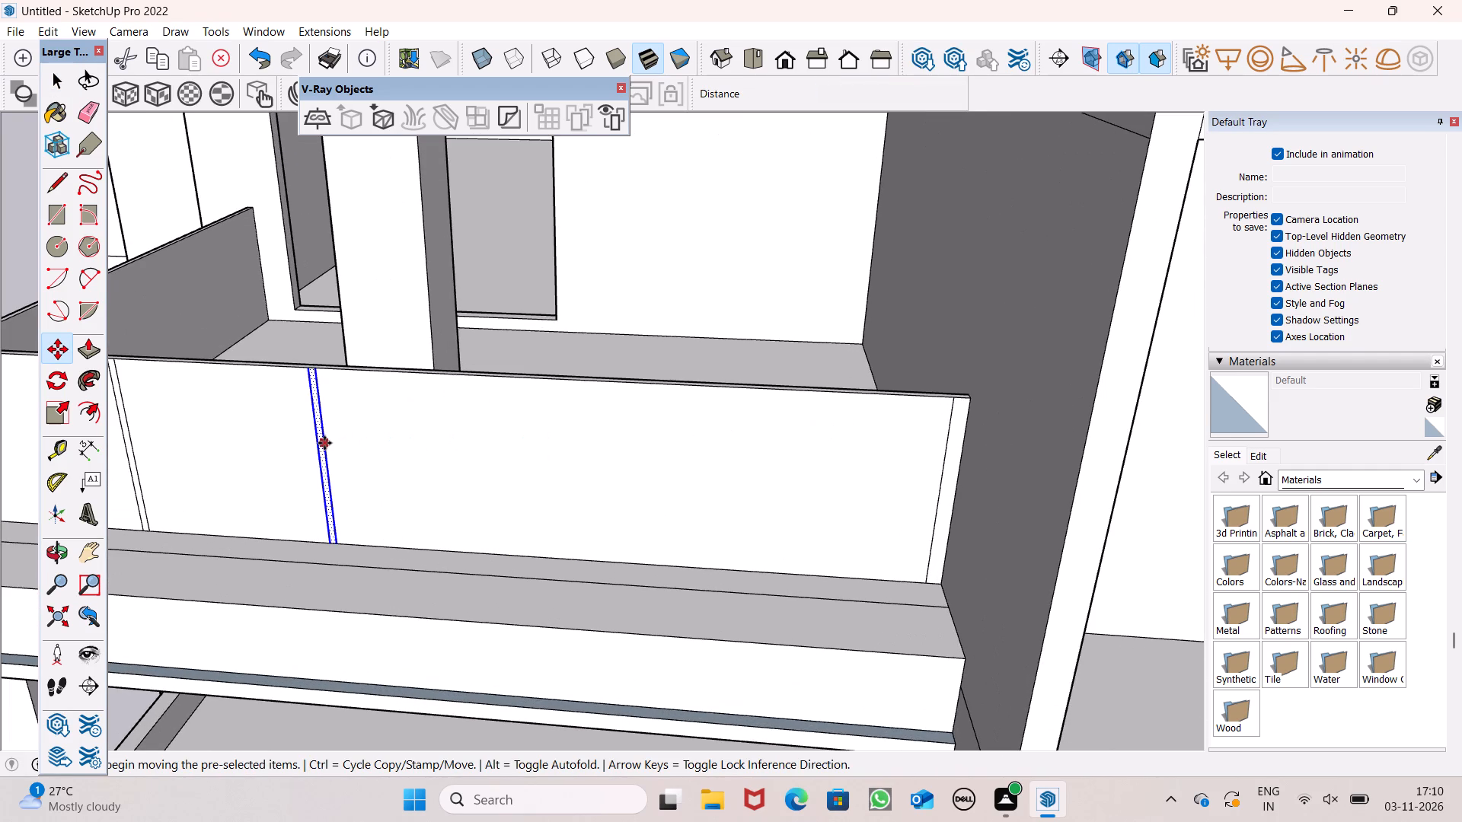
{"action": "left_click_drag", "start_coordinate": [324, 442], "coordinate": [535, 445]}
{"action": "left_click_drag", "start_coordinate": [539, 451], "coordinate": [756, 470]}
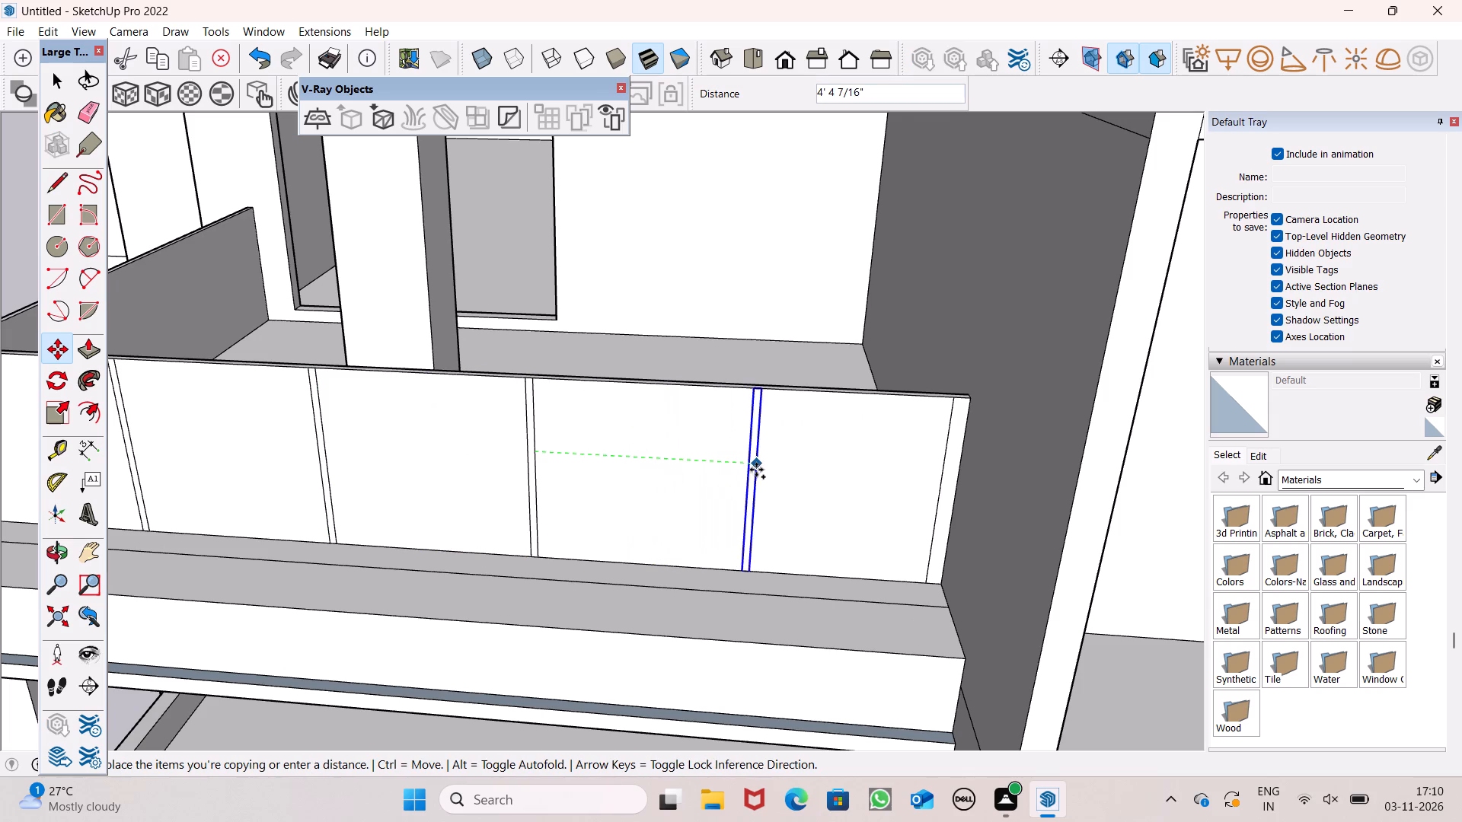
{"action": "left_click_drag", "start_coordinate": [756, 470], "coordinate": [750, 470]}
{"action": "scroll", "coordinate": [632, 435], "scroll_direction": "down", "scroll_amount": 8}
{"action": "key", "text": "space"}
{"action": "scroll", "coordinate": [635, 422], "scroll_direction": "down", "scroll_amount": 6}
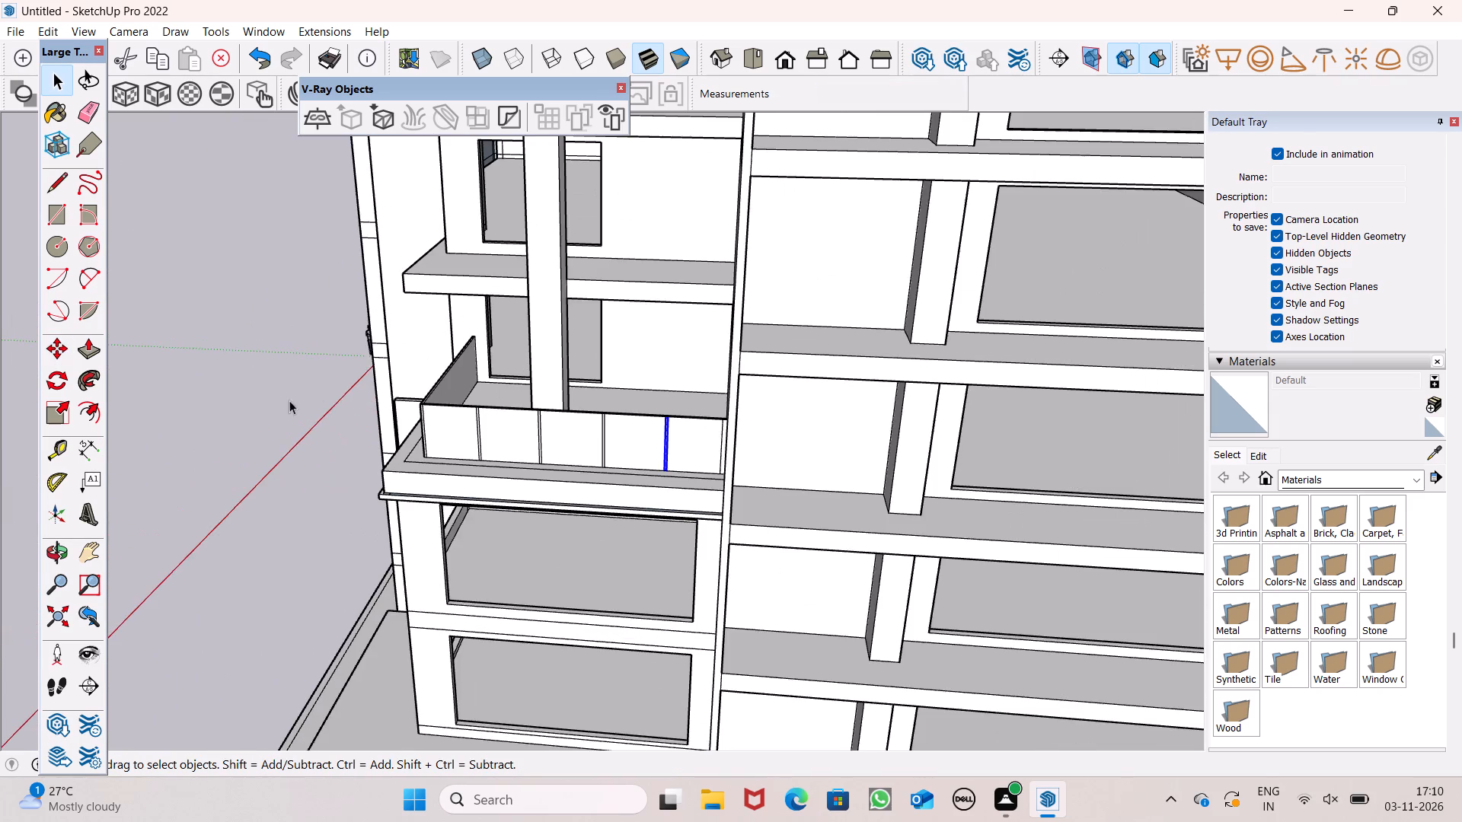
{"action": "left_click", "coordinate": [253, 387]}
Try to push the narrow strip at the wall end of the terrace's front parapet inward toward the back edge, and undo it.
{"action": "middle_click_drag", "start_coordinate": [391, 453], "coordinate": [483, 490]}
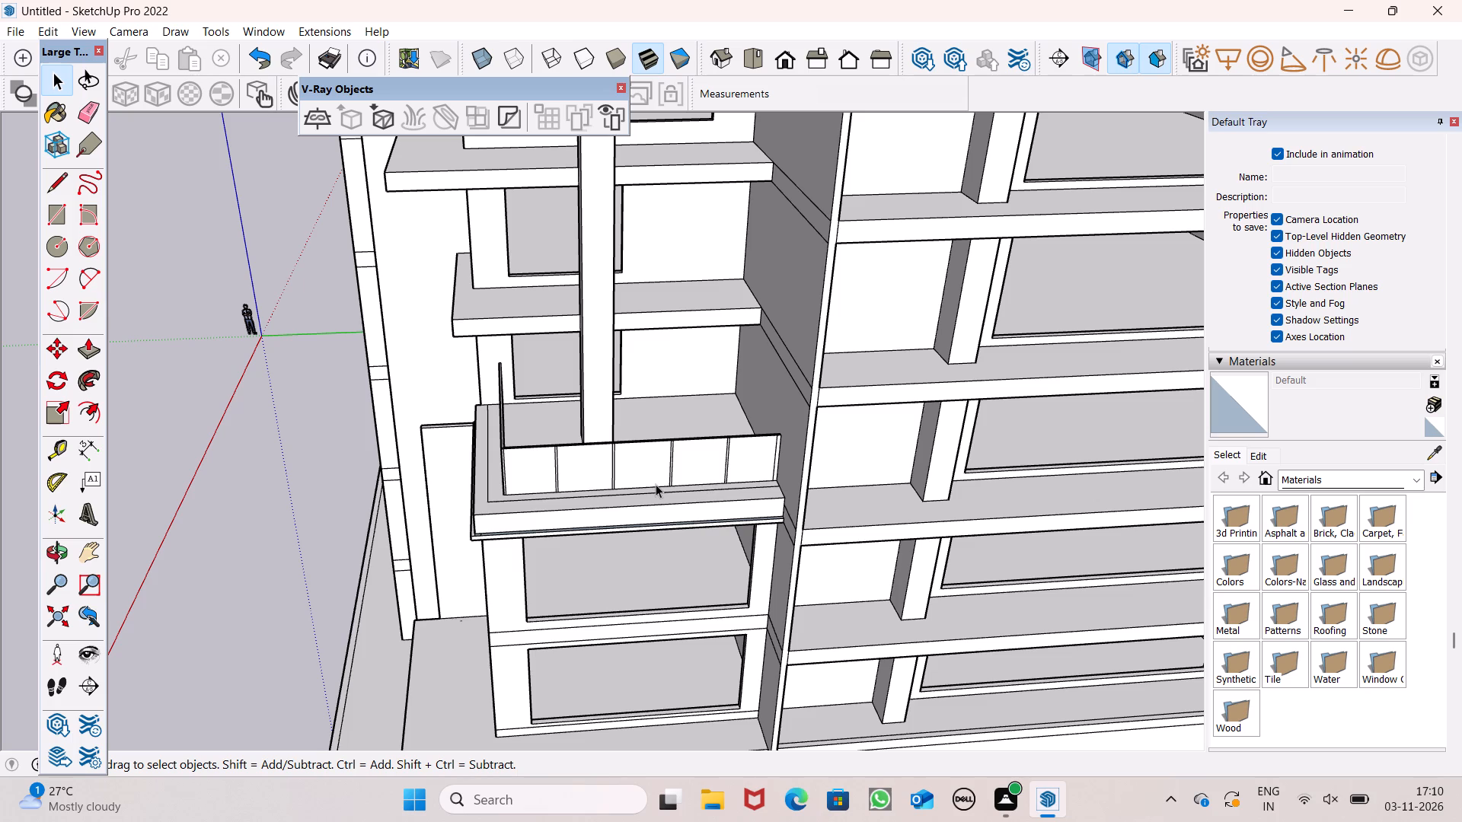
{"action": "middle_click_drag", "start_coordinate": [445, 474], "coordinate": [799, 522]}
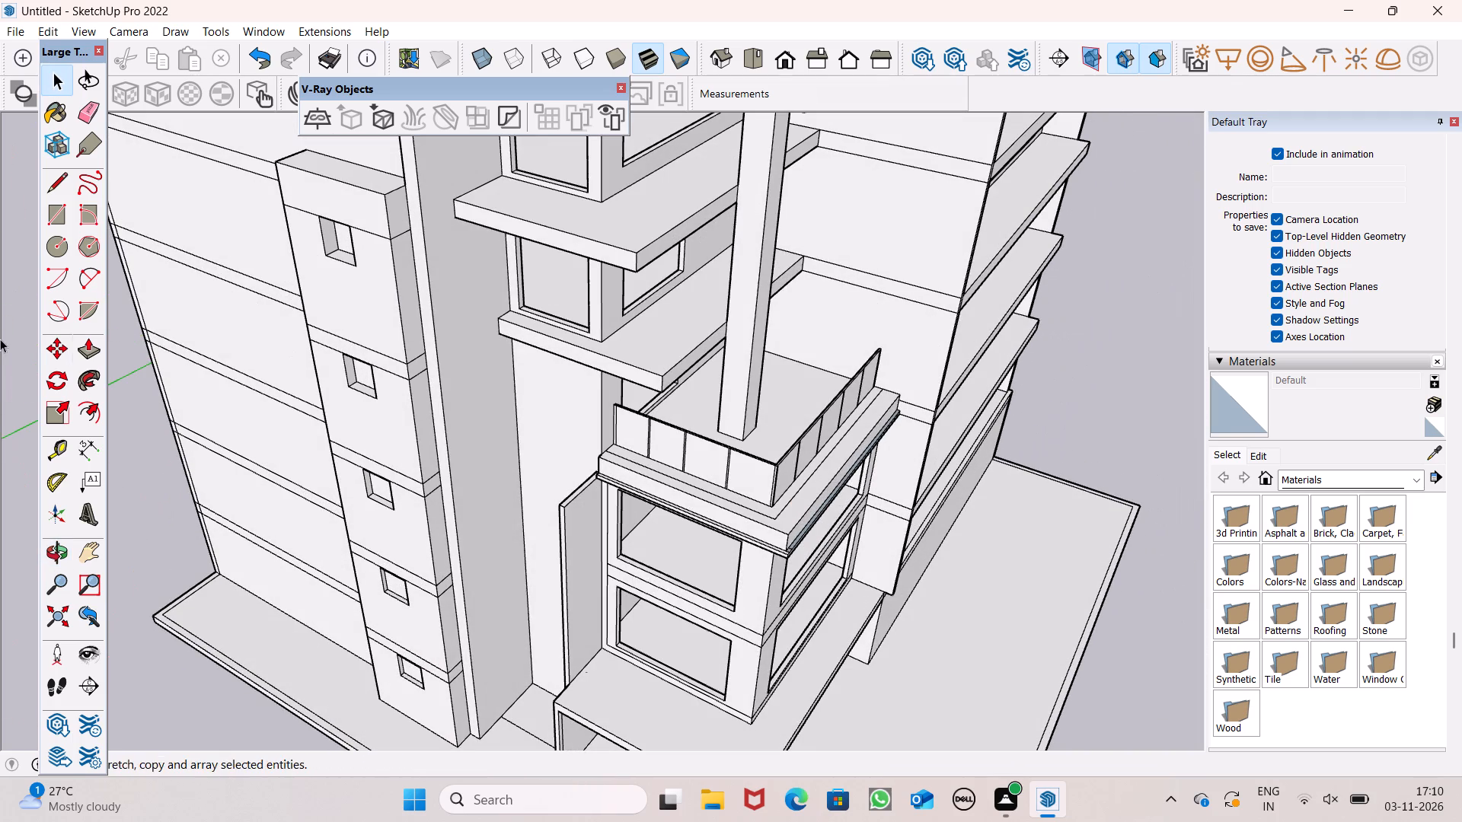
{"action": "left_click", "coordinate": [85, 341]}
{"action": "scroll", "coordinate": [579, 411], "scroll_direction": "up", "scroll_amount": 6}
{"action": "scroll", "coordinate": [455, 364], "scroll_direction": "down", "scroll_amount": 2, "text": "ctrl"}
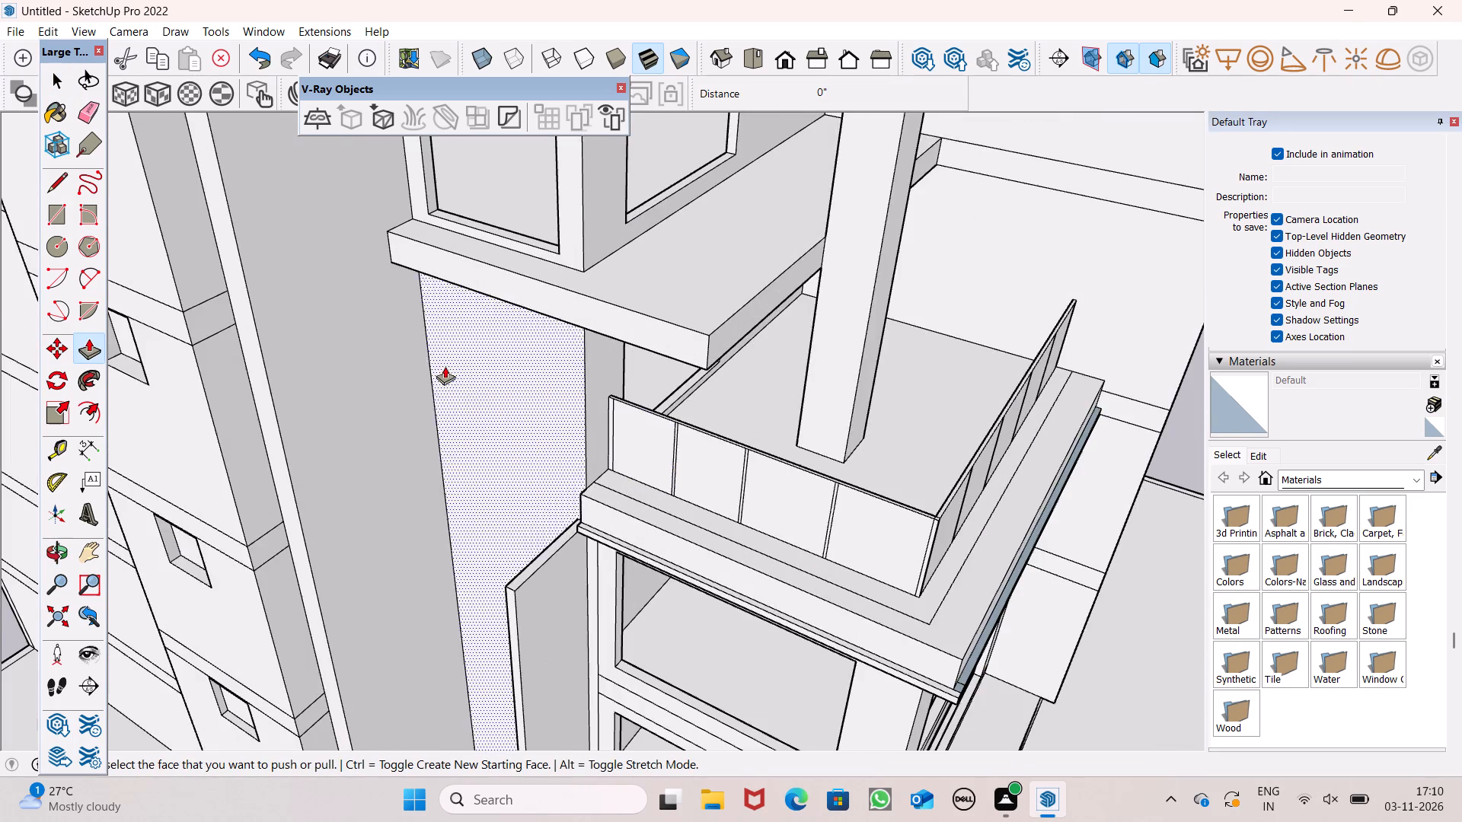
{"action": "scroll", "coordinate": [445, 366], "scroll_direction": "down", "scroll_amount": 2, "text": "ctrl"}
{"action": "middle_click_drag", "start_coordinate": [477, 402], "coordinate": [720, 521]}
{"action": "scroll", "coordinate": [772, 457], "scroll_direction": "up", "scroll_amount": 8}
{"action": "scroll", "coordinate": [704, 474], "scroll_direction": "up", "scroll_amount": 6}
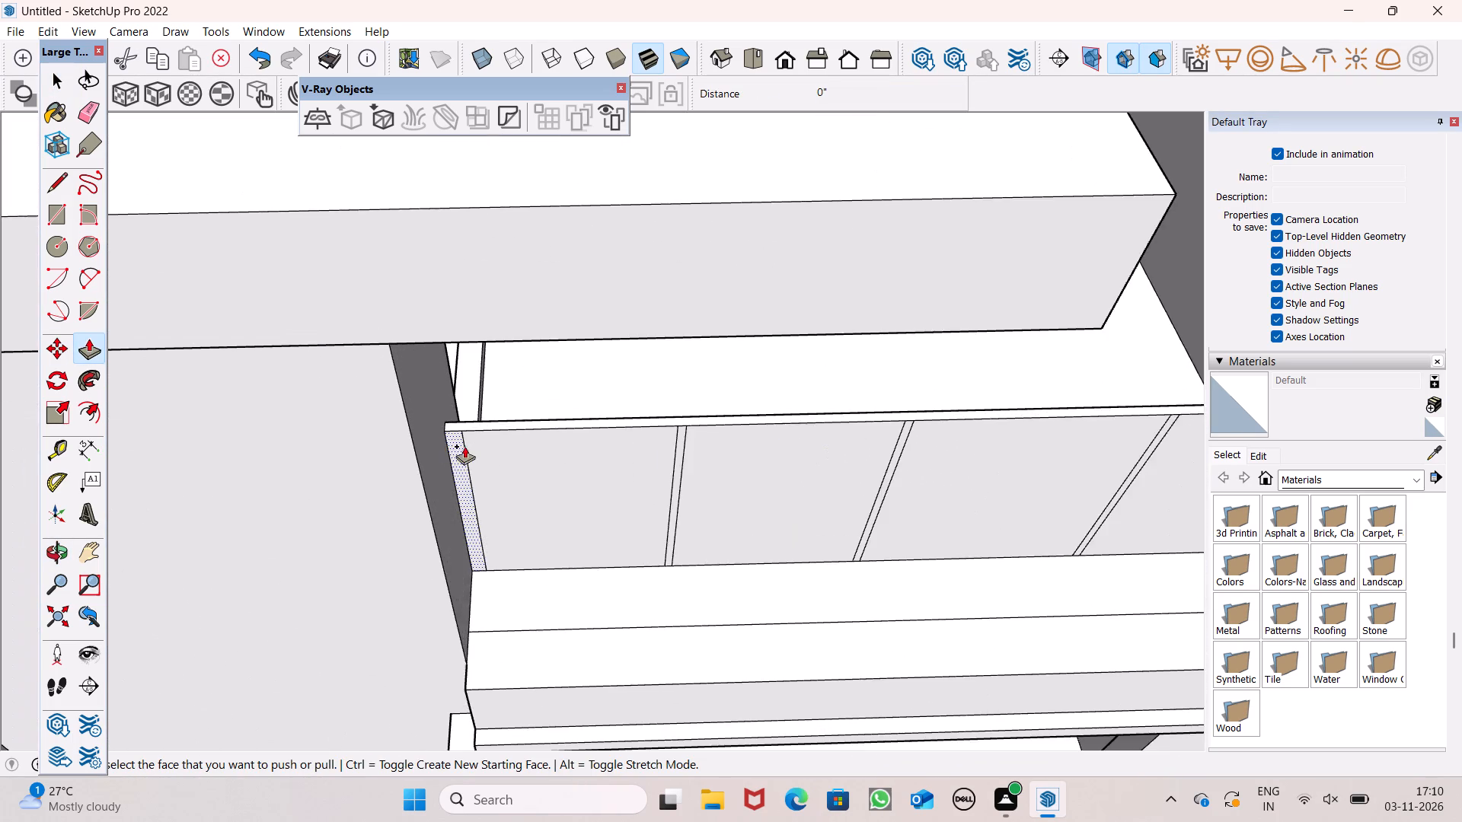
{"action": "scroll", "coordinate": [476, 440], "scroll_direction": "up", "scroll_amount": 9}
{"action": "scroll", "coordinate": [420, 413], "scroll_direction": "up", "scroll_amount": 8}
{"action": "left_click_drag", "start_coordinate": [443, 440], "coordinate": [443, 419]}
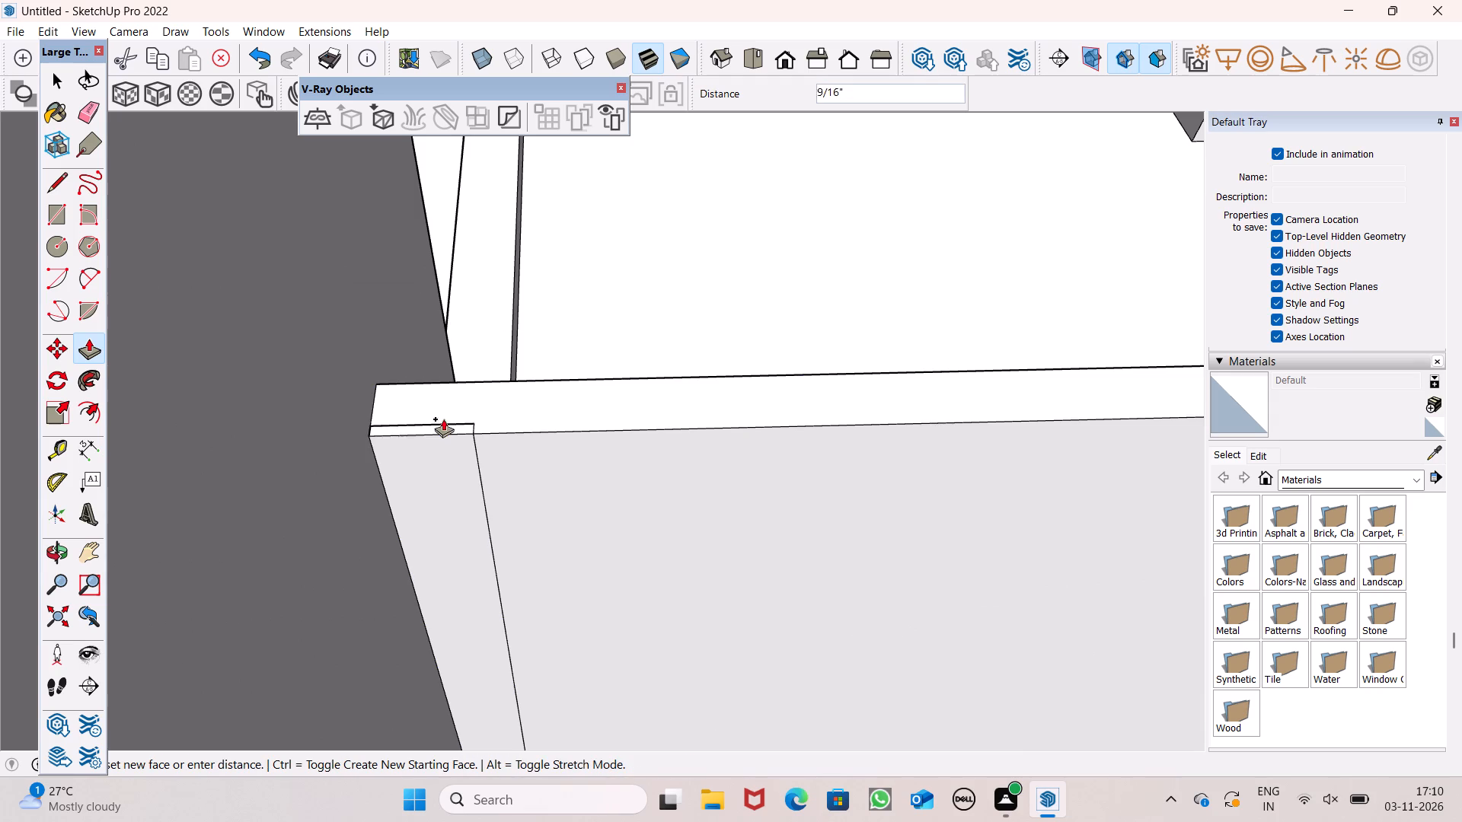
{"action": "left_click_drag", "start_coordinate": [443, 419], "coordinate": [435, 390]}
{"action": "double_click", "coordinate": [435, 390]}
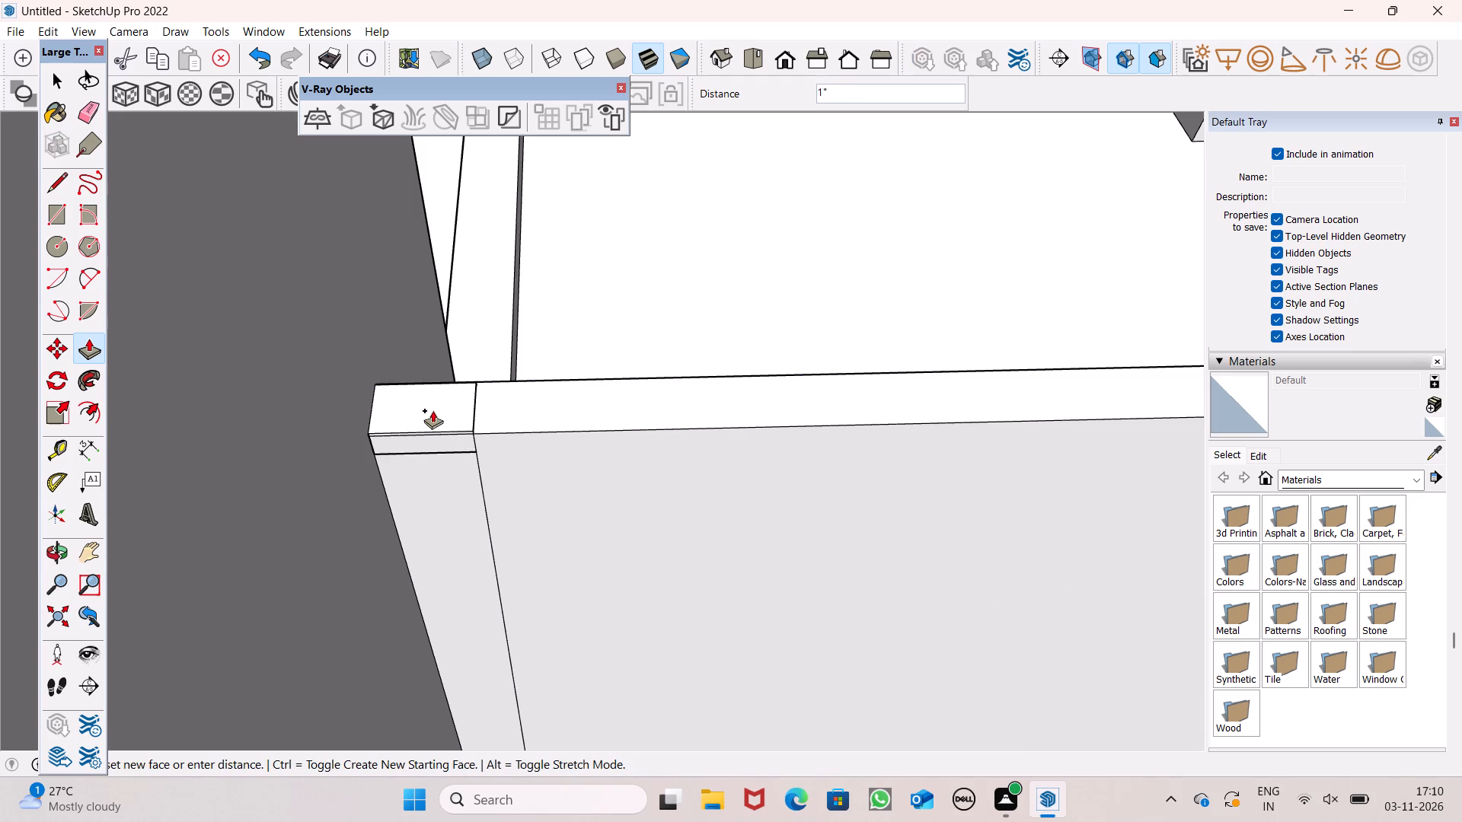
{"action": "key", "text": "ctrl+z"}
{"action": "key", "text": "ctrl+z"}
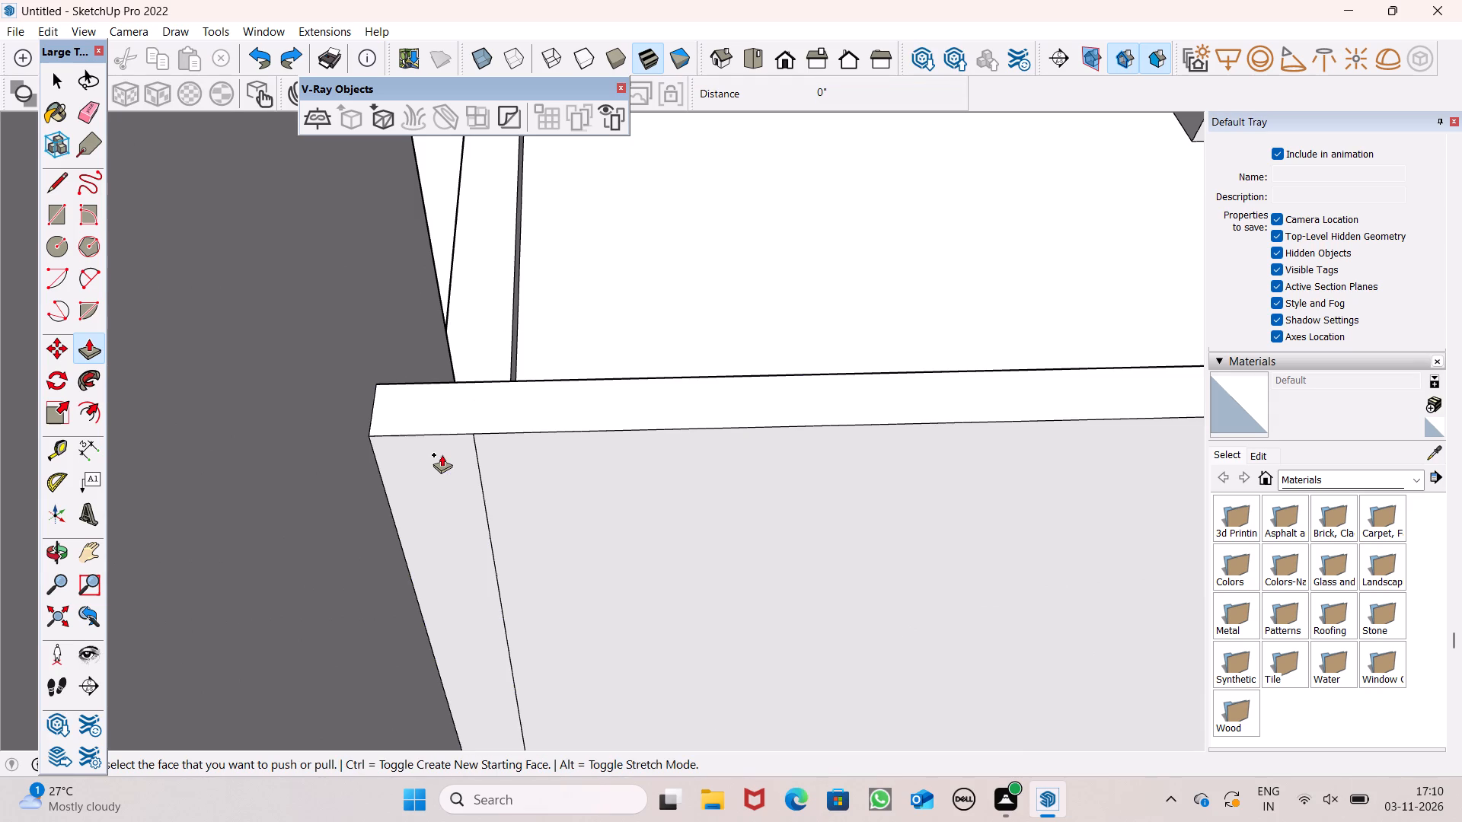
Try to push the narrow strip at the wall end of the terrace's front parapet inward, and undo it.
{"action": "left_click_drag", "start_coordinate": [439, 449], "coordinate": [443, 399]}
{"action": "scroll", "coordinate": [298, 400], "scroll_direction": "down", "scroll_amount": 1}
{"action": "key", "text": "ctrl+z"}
Push the narrow strip at the wall end of the terrace's front parapet inward 2" to the parapet's back edge.
{"action": "middle_click_drag", "start_coordinate": [381, 450], "coordinate": [366, 571], "text": "ctrl"}
{"action": "scroll", "coordinate": [410, 460], "scroll_direction": "up", "scroll_amount": 8}
{"action": "left_click_drag", "start_coordinate": [435, 435], "coordinate": [433, 319]}
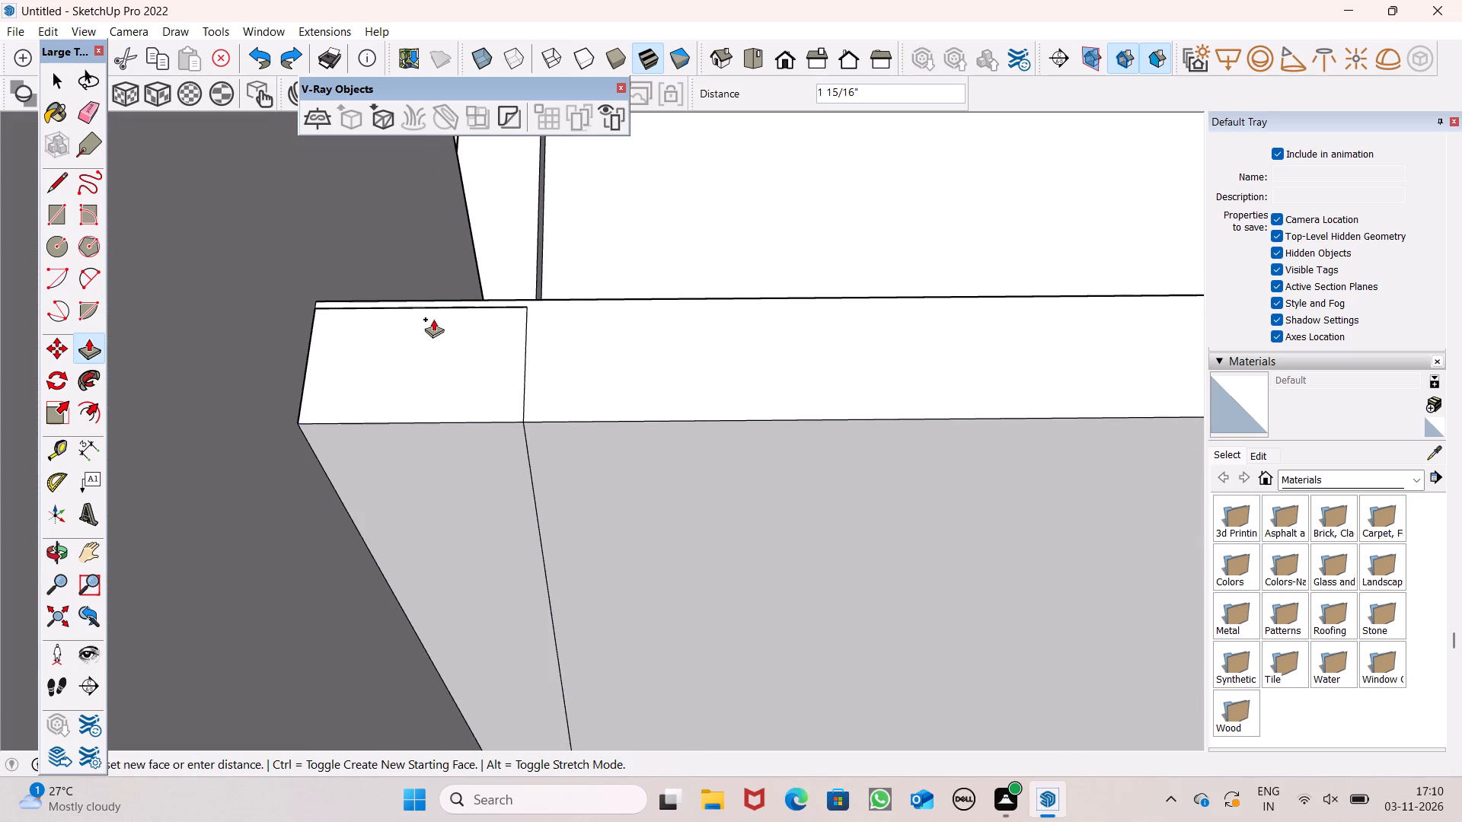
{"action": "left_click_drag", "start_coordinate": [433, 319], "coordinate": [373, 307]}
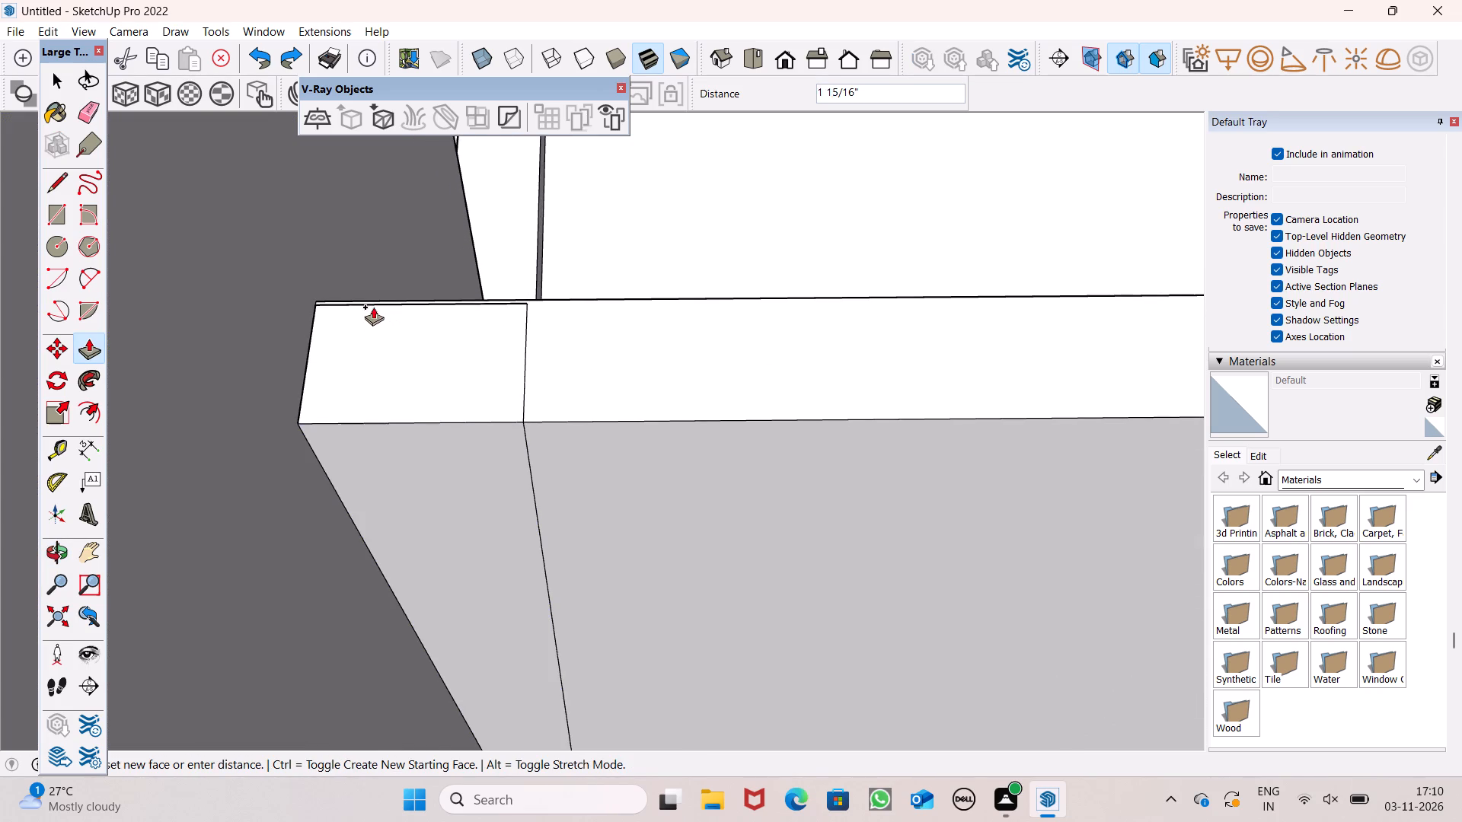
{"action": "left_click_drag", "start_coordinate": [373, 307], "coordinate": [362, 301]}
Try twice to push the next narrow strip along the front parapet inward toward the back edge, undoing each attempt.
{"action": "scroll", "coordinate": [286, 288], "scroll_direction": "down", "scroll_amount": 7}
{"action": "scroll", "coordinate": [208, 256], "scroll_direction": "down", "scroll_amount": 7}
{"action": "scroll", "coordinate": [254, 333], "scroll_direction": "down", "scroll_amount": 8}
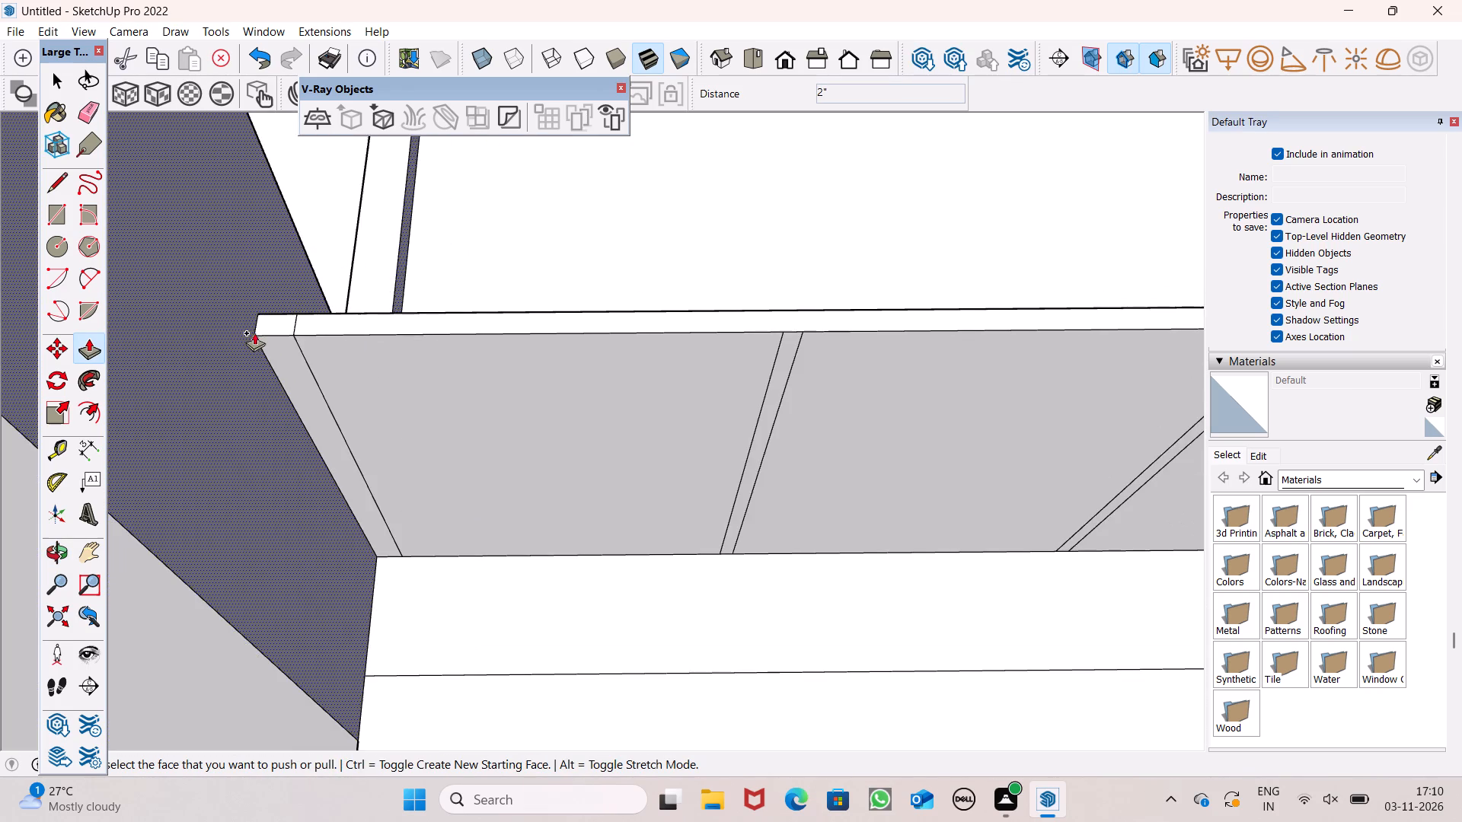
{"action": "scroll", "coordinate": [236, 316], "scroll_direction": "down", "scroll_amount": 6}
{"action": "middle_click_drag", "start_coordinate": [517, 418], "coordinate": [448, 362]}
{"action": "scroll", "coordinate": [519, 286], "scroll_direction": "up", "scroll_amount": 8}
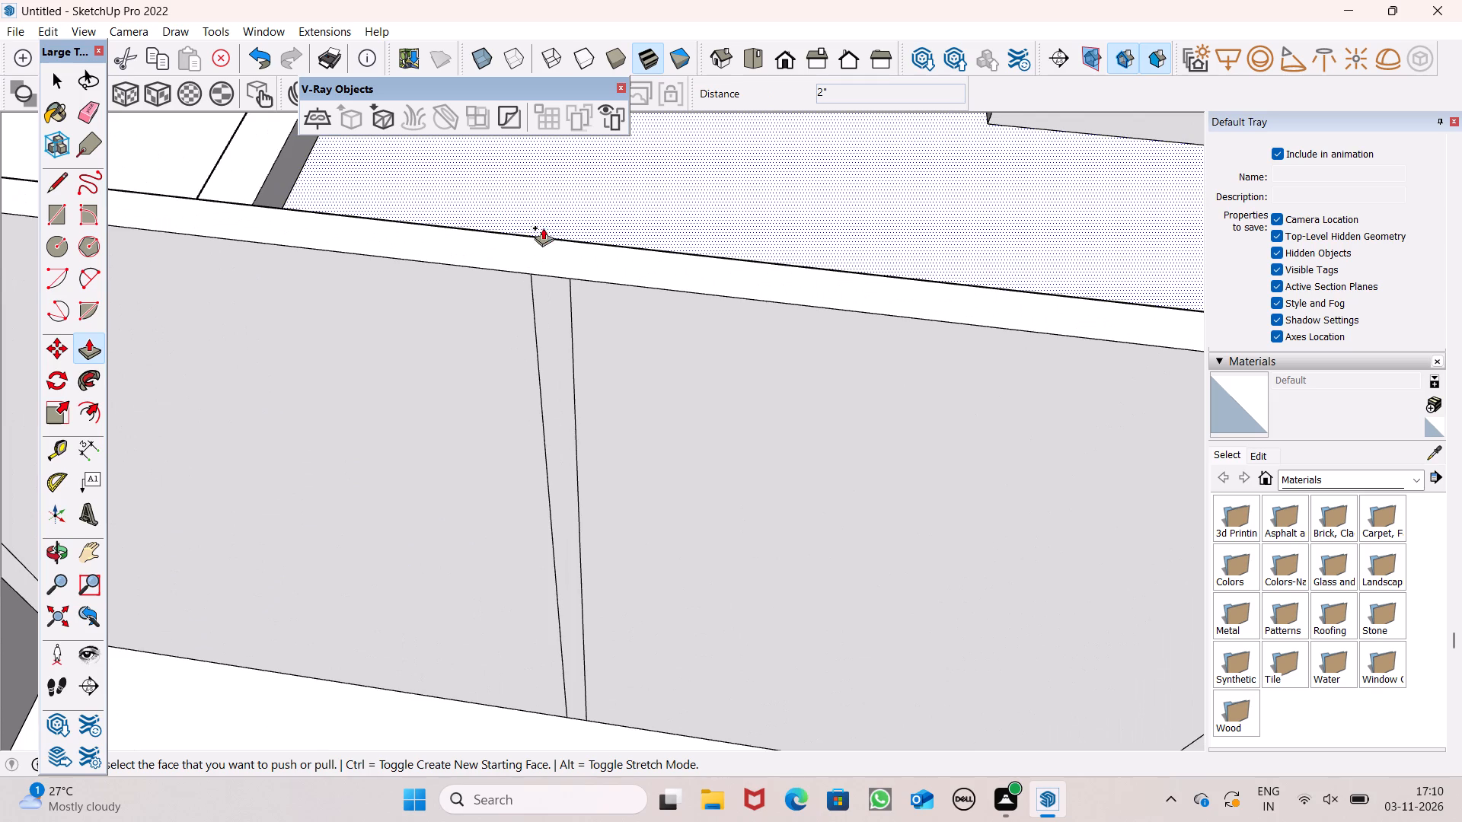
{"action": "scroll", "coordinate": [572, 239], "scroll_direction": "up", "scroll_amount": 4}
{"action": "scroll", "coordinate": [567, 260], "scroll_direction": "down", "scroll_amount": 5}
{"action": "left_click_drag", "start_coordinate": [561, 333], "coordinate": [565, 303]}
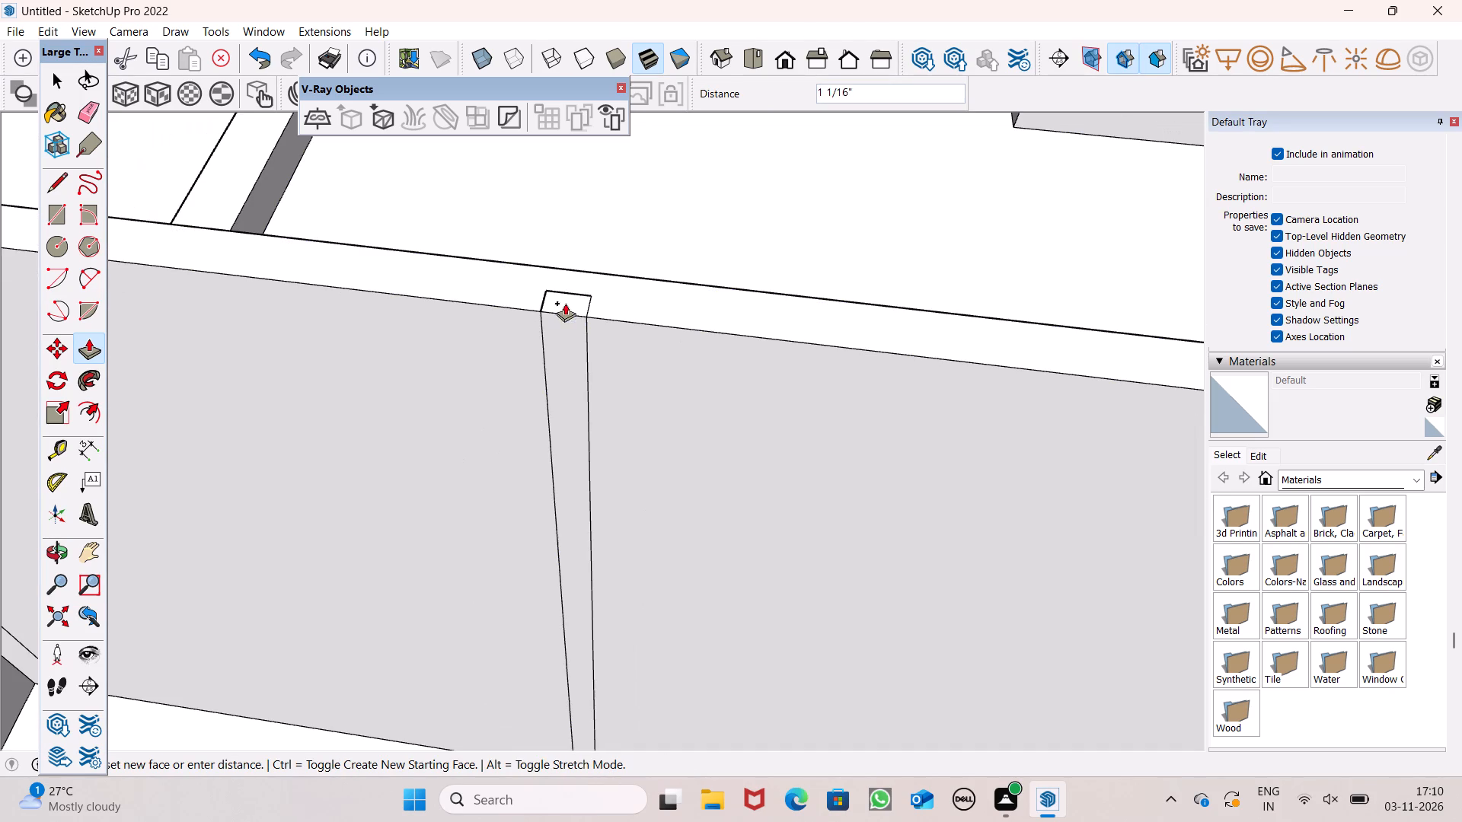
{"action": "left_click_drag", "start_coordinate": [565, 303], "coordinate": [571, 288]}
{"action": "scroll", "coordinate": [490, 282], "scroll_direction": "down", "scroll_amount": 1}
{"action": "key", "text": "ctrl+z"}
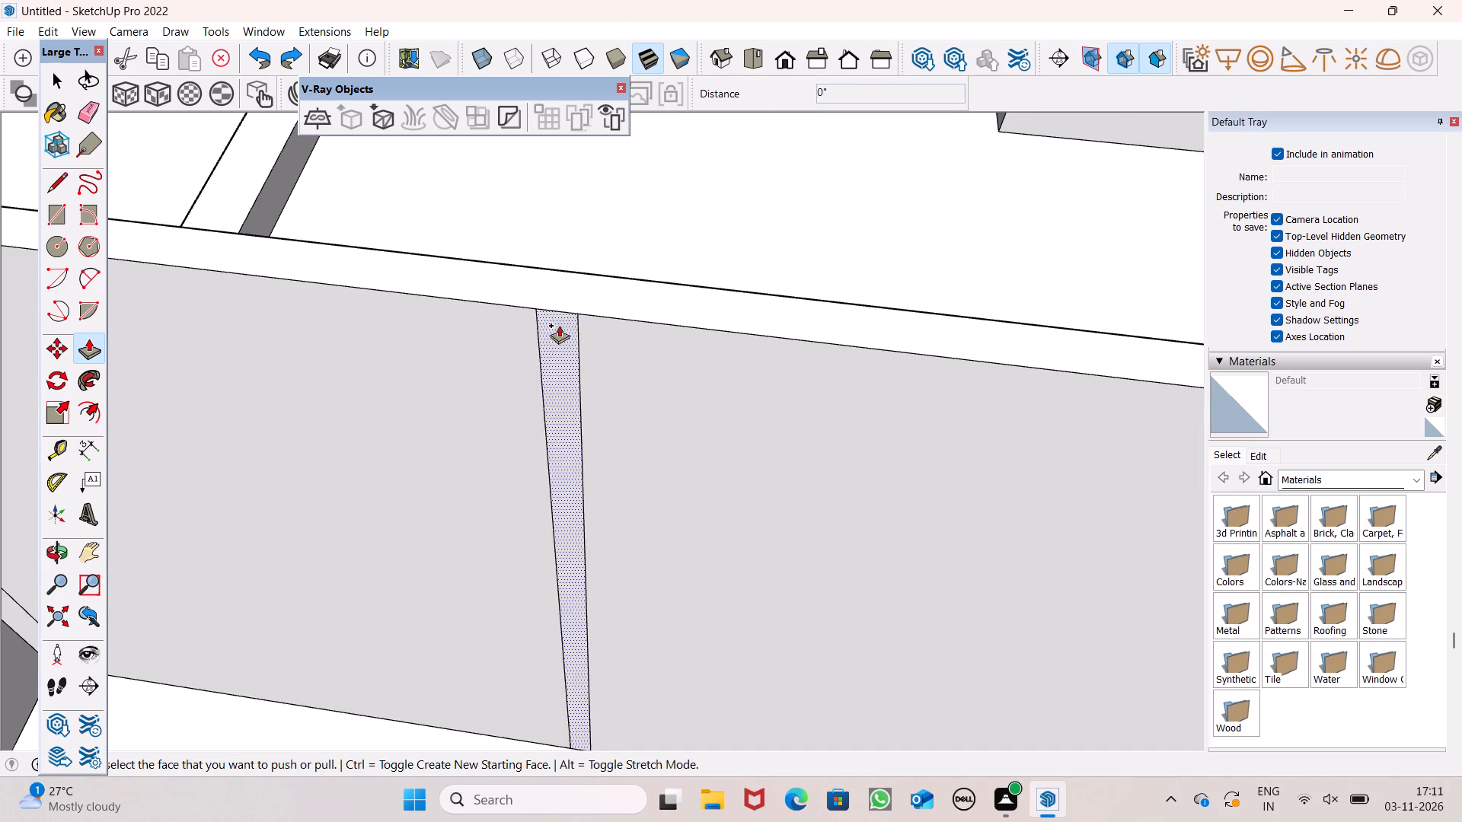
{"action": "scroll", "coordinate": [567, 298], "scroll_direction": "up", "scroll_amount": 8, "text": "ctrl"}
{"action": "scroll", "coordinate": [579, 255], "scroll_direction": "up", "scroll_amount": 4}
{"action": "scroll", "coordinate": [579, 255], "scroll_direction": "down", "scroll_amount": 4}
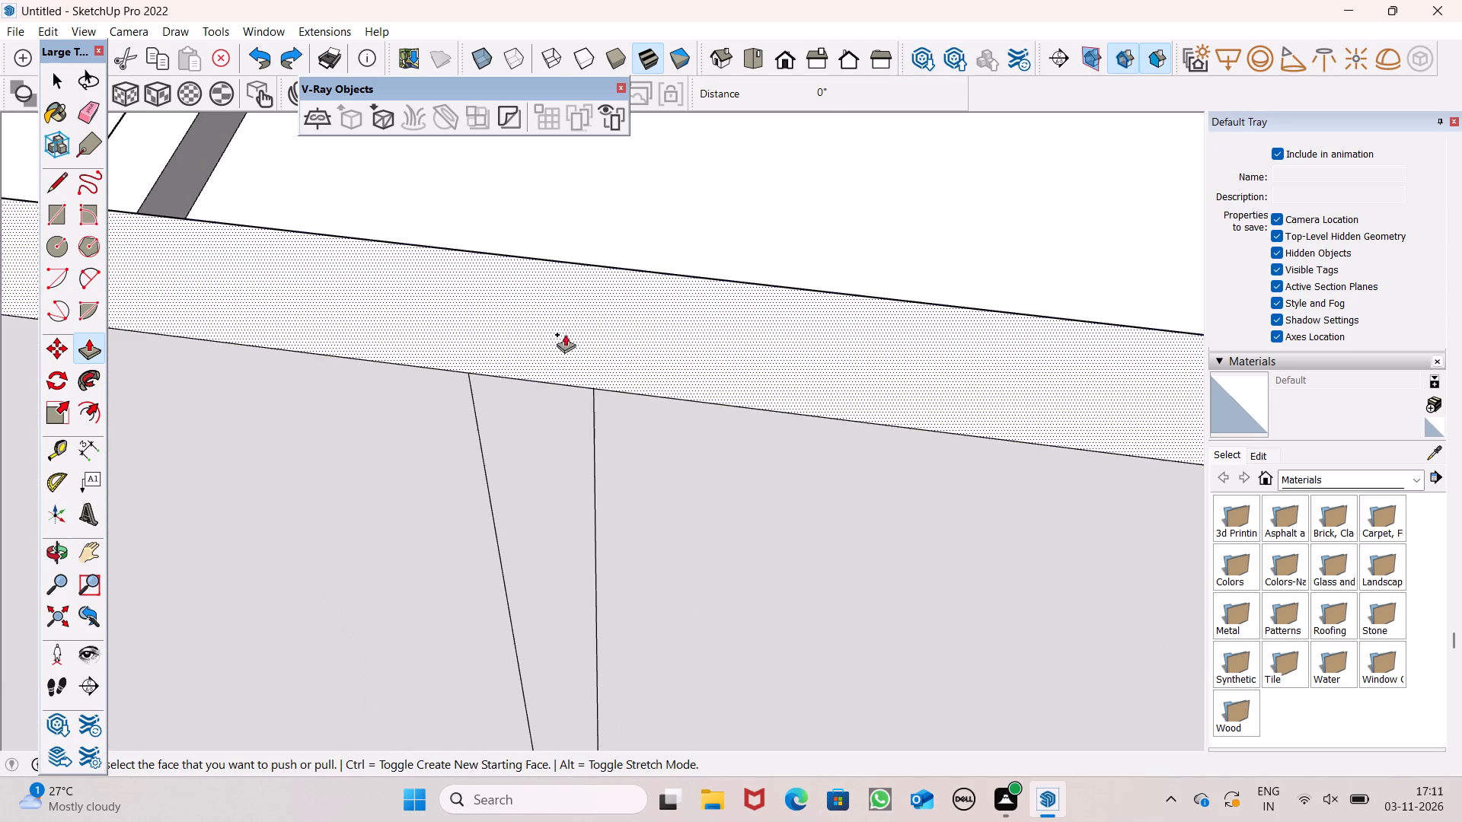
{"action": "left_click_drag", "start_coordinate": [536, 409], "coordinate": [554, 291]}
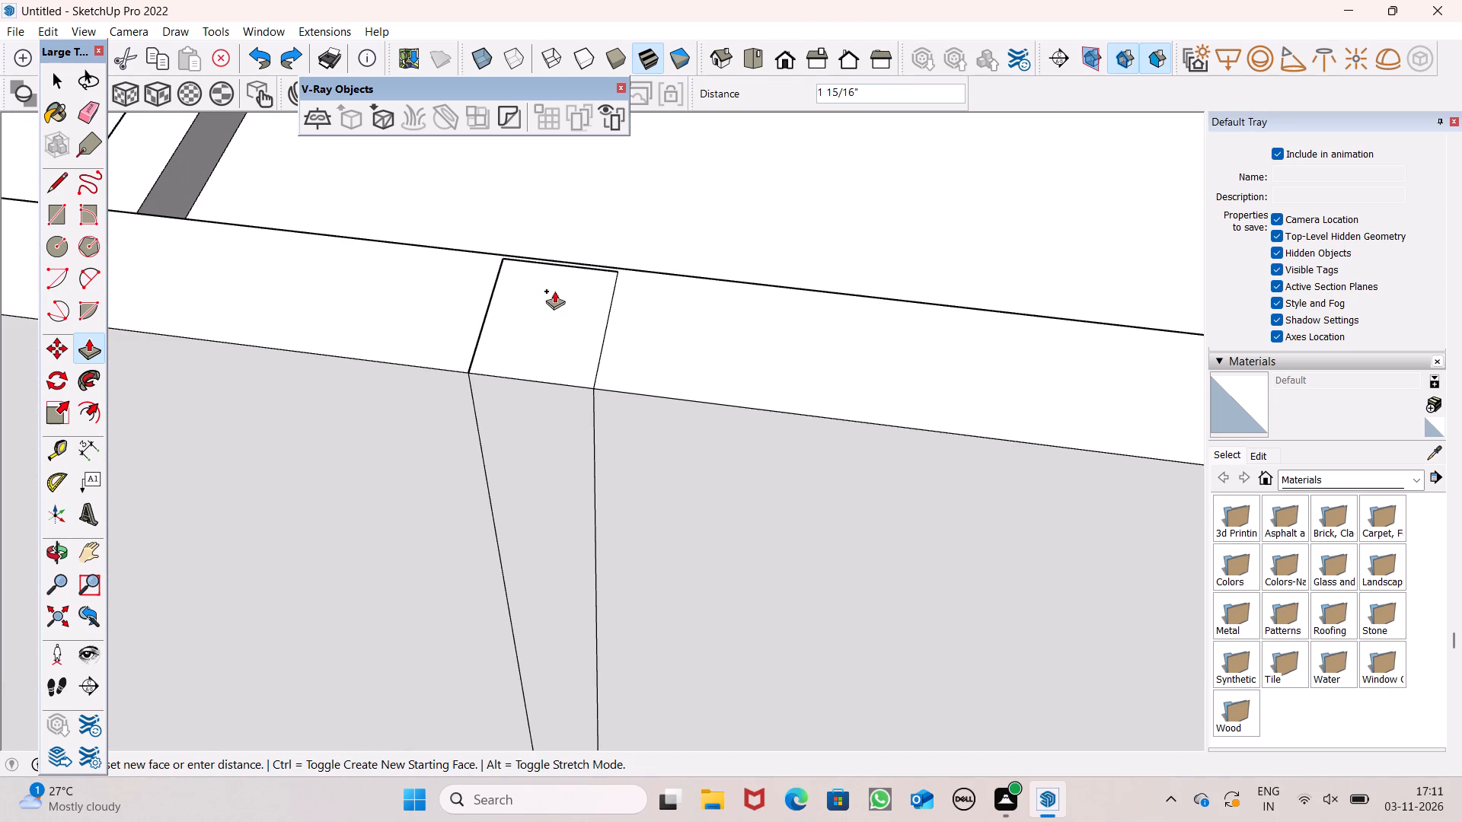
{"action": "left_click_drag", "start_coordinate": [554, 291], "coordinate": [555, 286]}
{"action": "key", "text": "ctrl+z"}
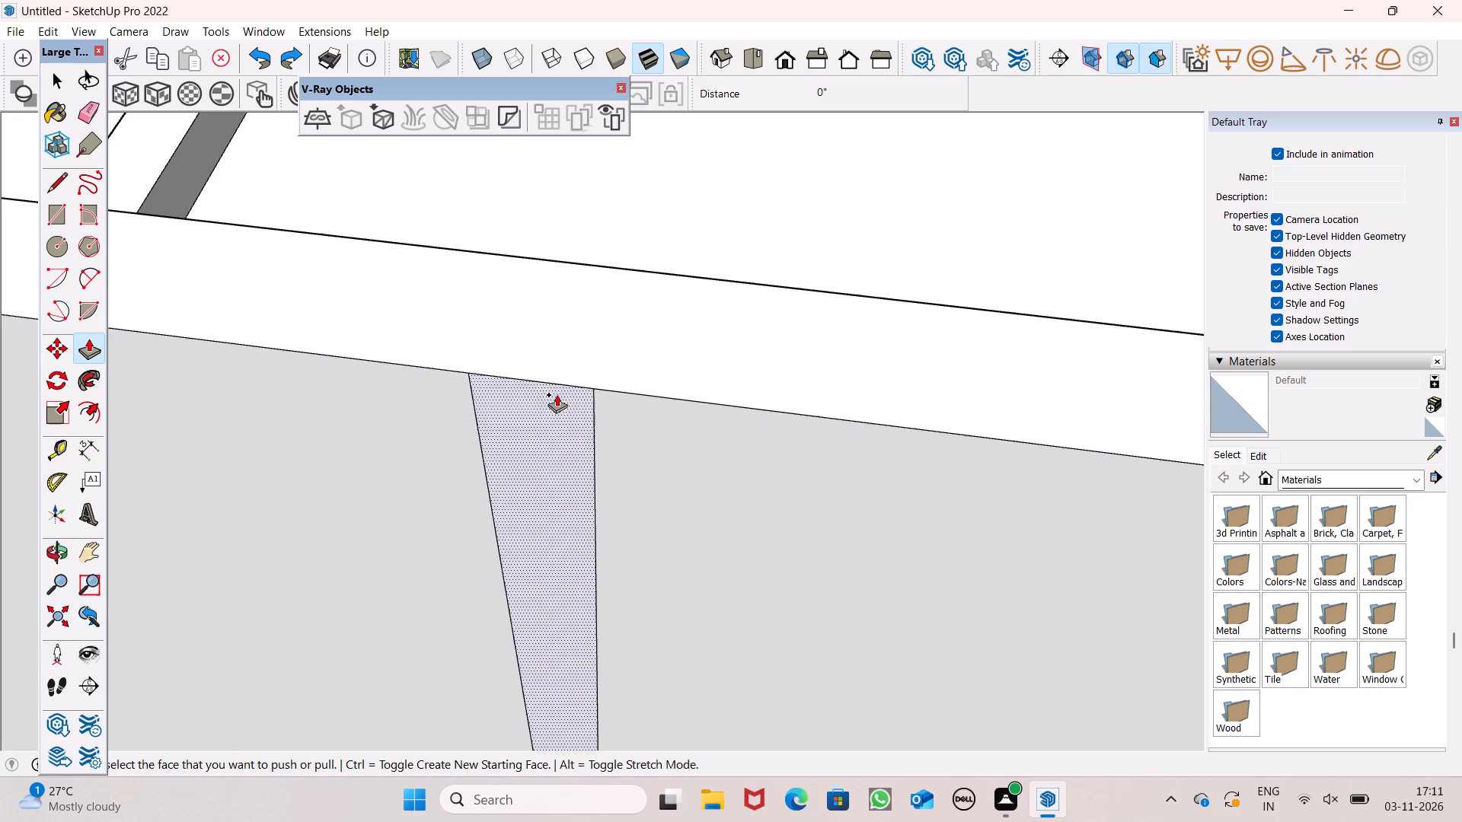
Push the next two narrow strips along the front parapet inward 2" each to the parapet's back edge.
{"action": "left_click_drag", "start_coordinate": [560, 398], "coordinate": [643, 270]}
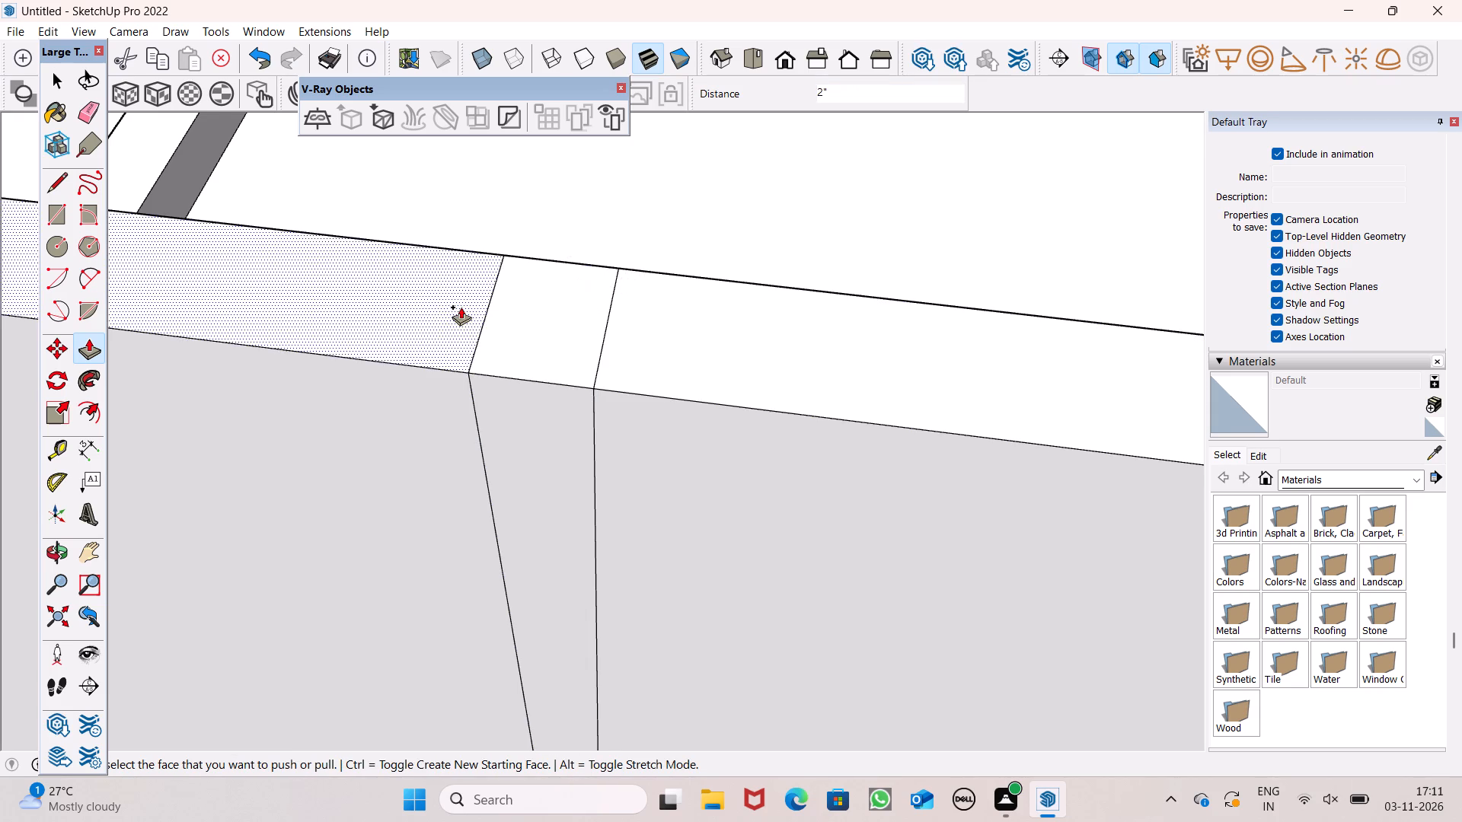
{"action": "scroll", "coordinate": [448, 315], "scroll_direction": "down", "scroll_amount": 6}
{"action": "scroll", "coordinate": [308, 367], "scroll_direction": "down", "scroll_amount": 5}
{"action": "scroll", "coordinate": [305, 371], "scroll_direction": "up", "scroll_amount": 1}
{"action": "scroll", "coordinate": [297, 399], "scroll_direction": "down", "scroll_amount": 14}
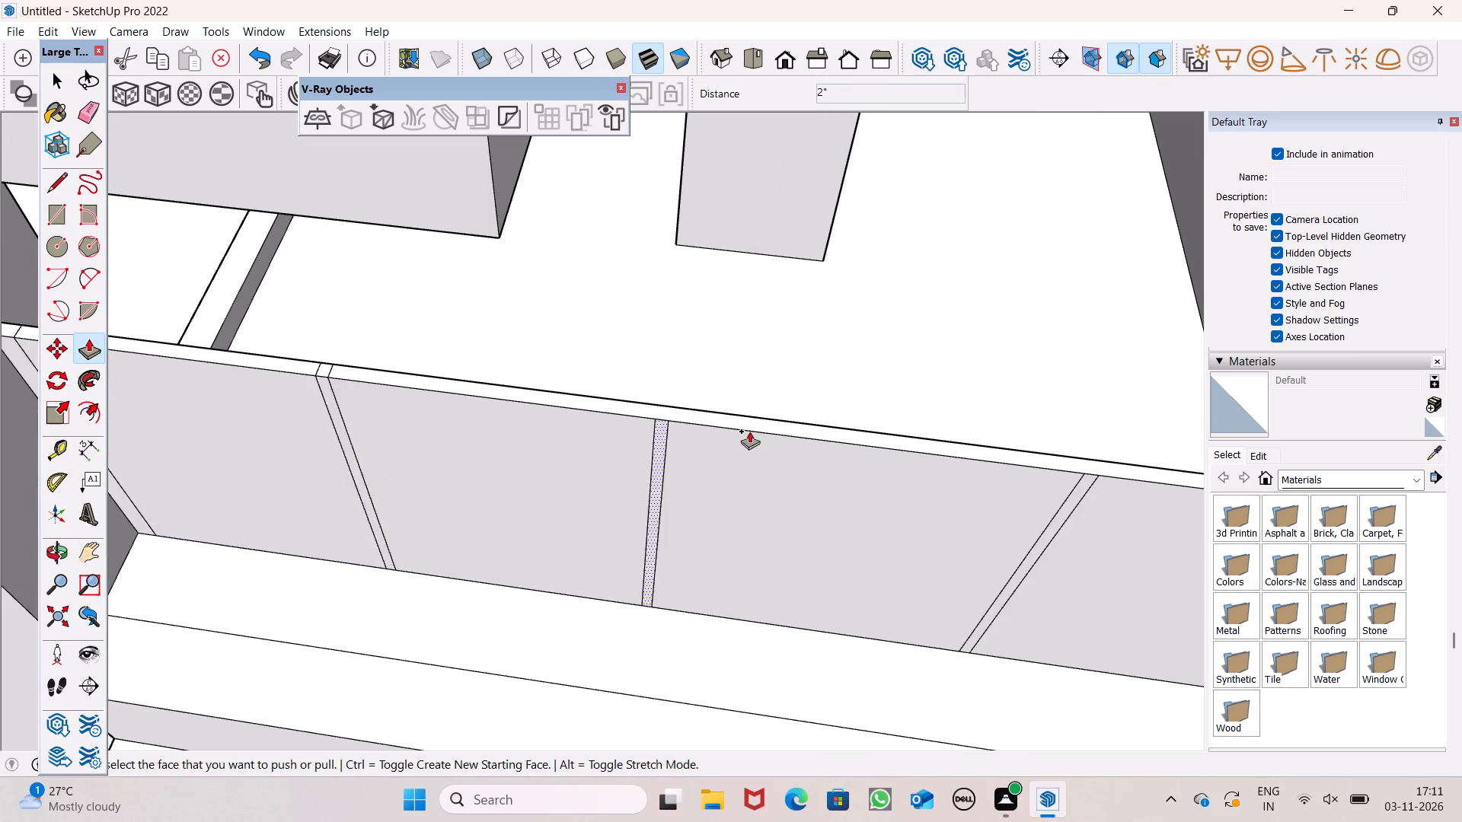
{"action": "scroll", "coordinate": [749, 429], "scroll_direction": "up", "scroll_amount": 8}
{"action": "scroll", "coordinate": [532, 447], "scroll_direction": "up", "scroll_amount": 7}
{"action": "left_click_drag", "start_coordinate": [436, 483], "coordinate": [443, 477]}
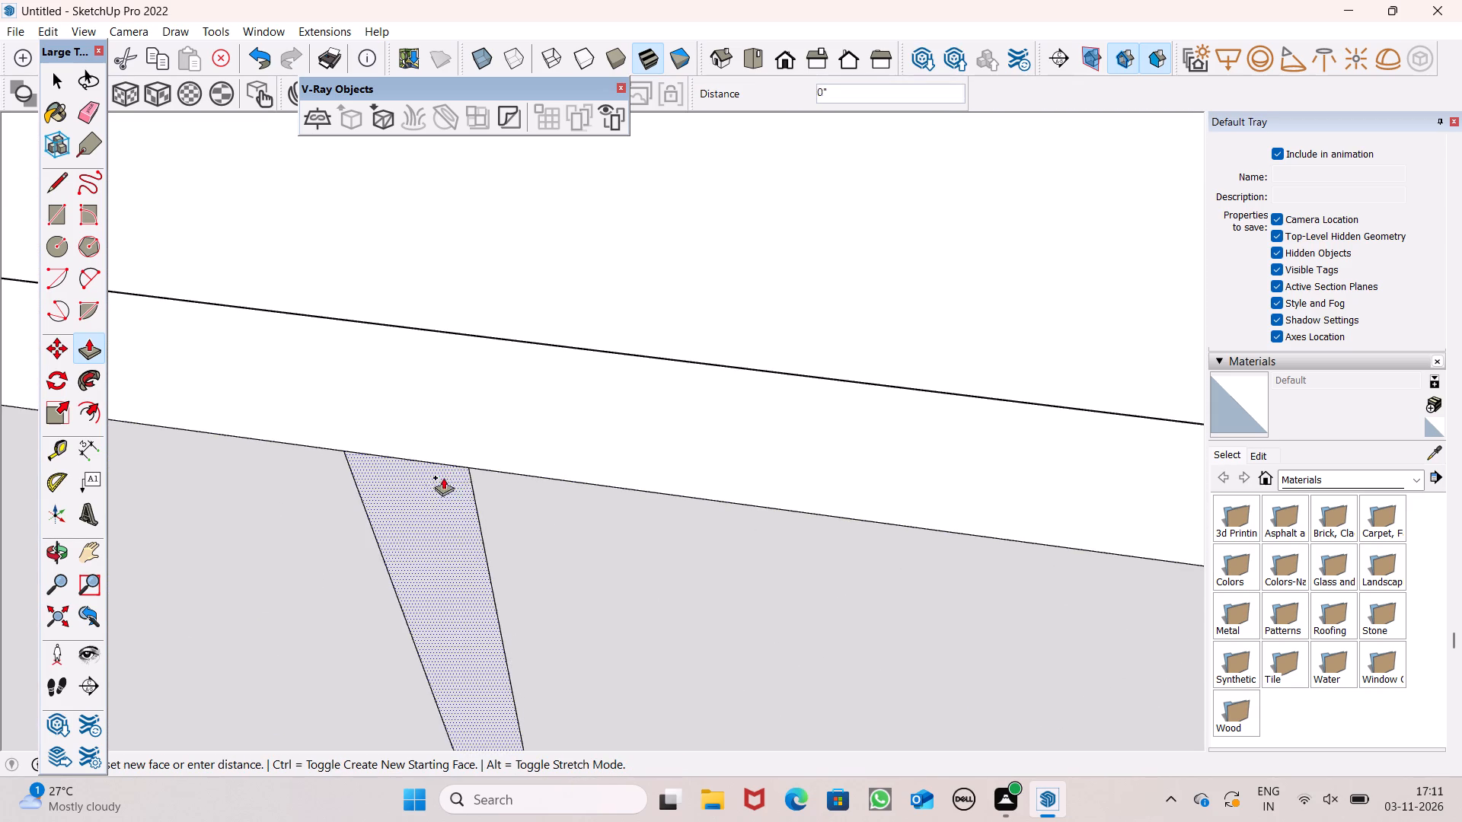
{"action": "left_click_drag", "start_coordinate": [443, 477], "coordinate": [558, 344]}
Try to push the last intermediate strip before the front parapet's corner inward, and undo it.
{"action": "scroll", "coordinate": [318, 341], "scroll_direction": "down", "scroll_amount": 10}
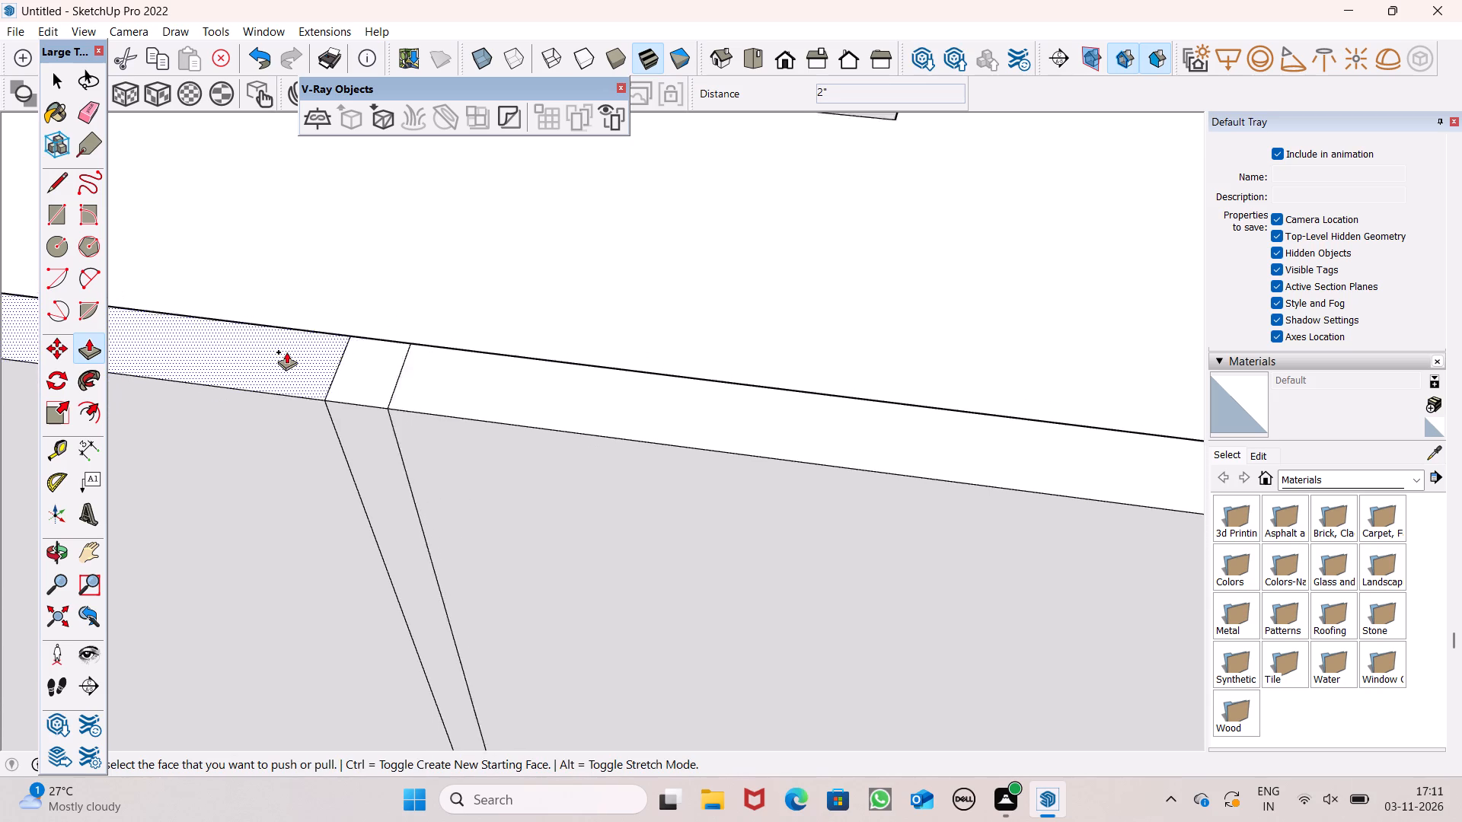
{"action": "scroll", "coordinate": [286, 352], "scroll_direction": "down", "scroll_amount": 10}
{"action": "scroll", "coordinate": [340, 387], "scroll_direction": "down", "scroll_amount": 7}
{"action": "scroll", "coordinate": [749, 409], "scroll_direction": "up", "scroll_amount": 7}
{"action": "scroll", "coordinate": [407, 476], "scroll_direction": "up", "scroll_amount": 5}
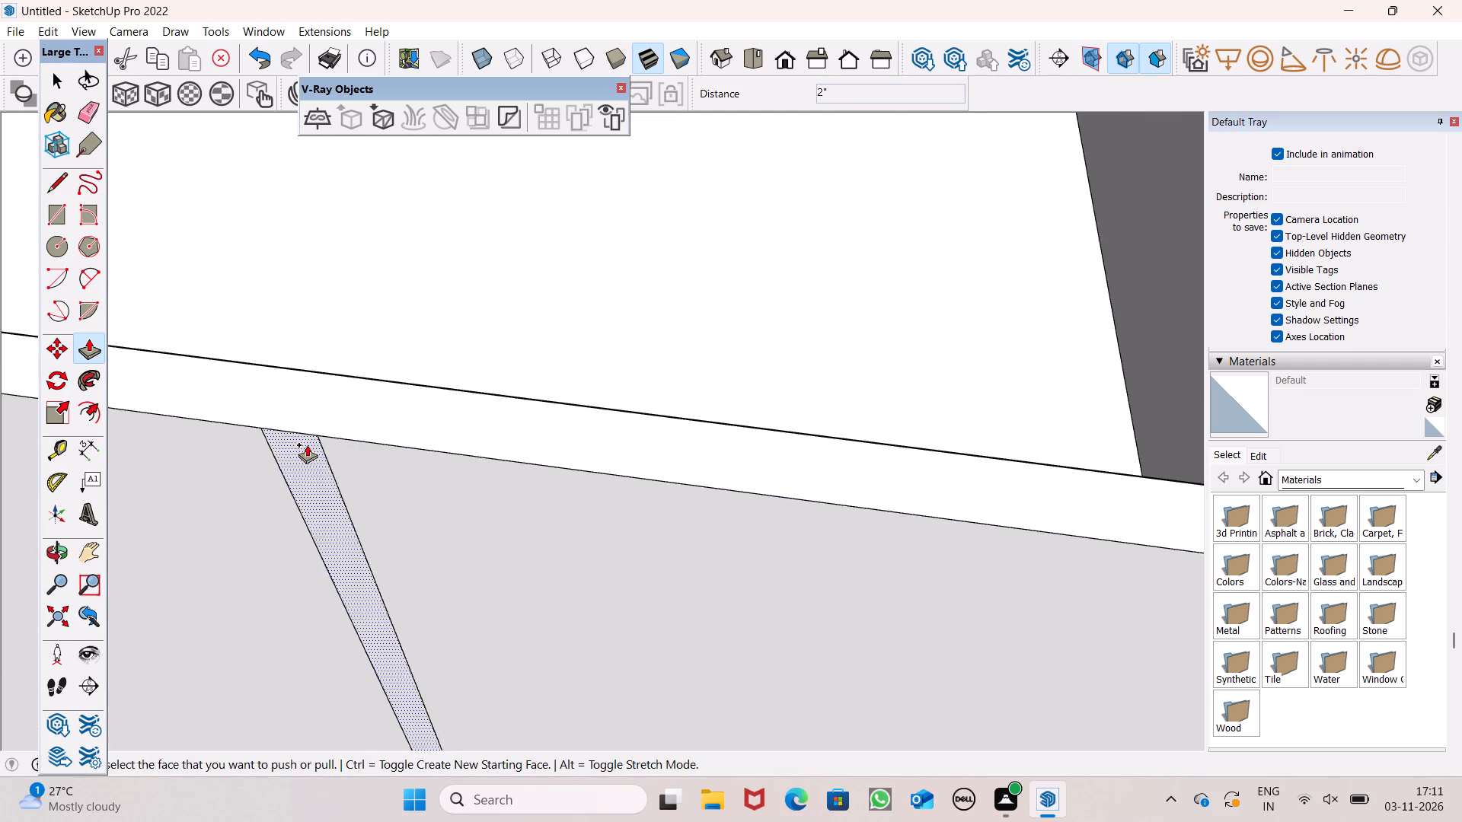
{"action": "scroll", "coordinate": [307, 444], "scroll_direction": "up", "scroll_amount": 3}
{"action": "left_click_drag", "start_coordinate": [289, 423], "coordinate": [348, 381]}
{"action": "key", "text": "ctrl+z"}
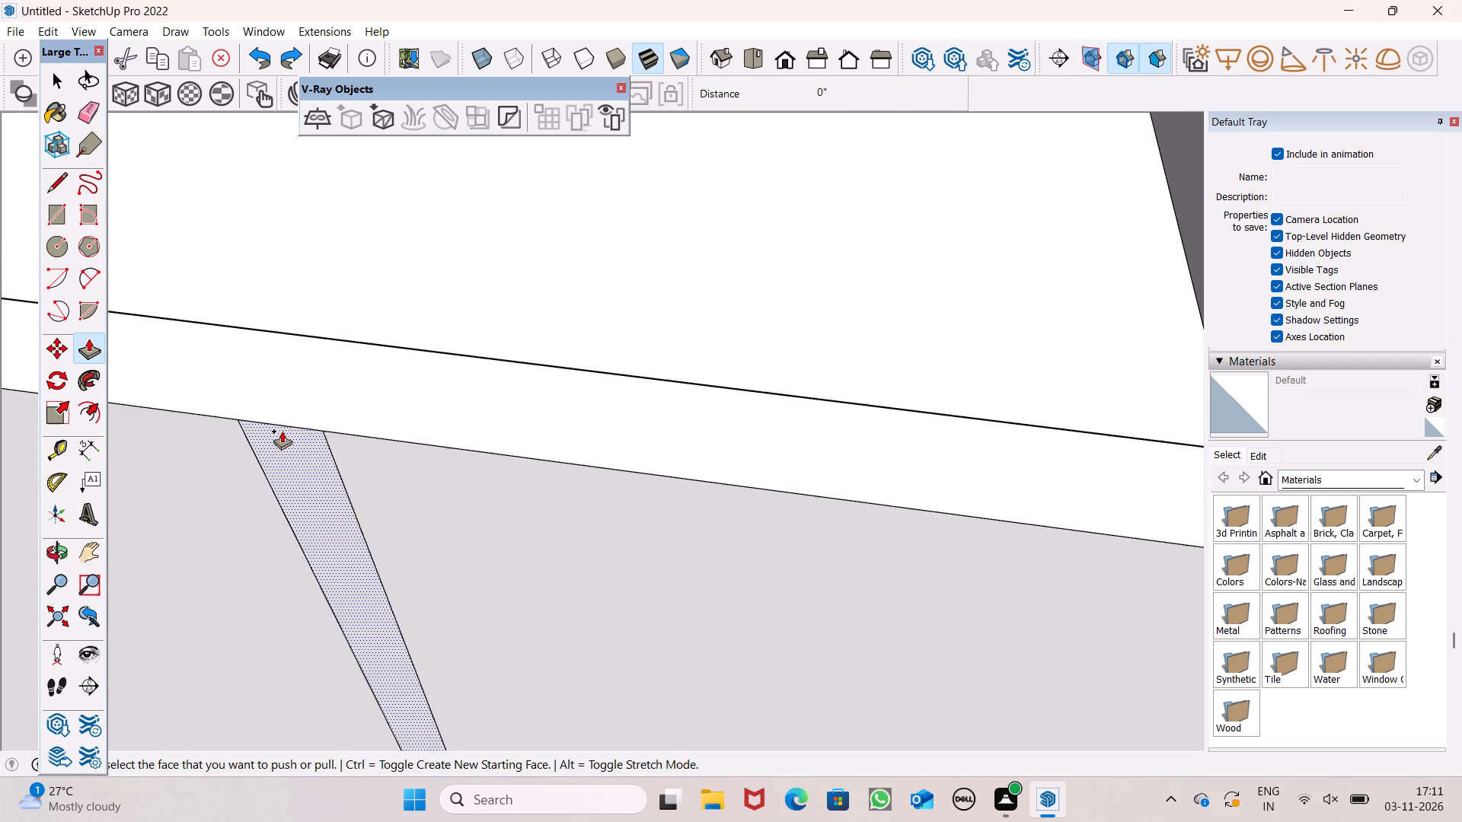
Push the last intermediate strip and the corner strip of the front parapet inward 2" each to the back edge.
{"action": "left_click_drag", "start_coordinate": [282, 432], "coordinate": [380, 346]}
{"action": "scroll", "coordinate": [331, 352], "scroll_direction": "down", "scroll_amount": 12}
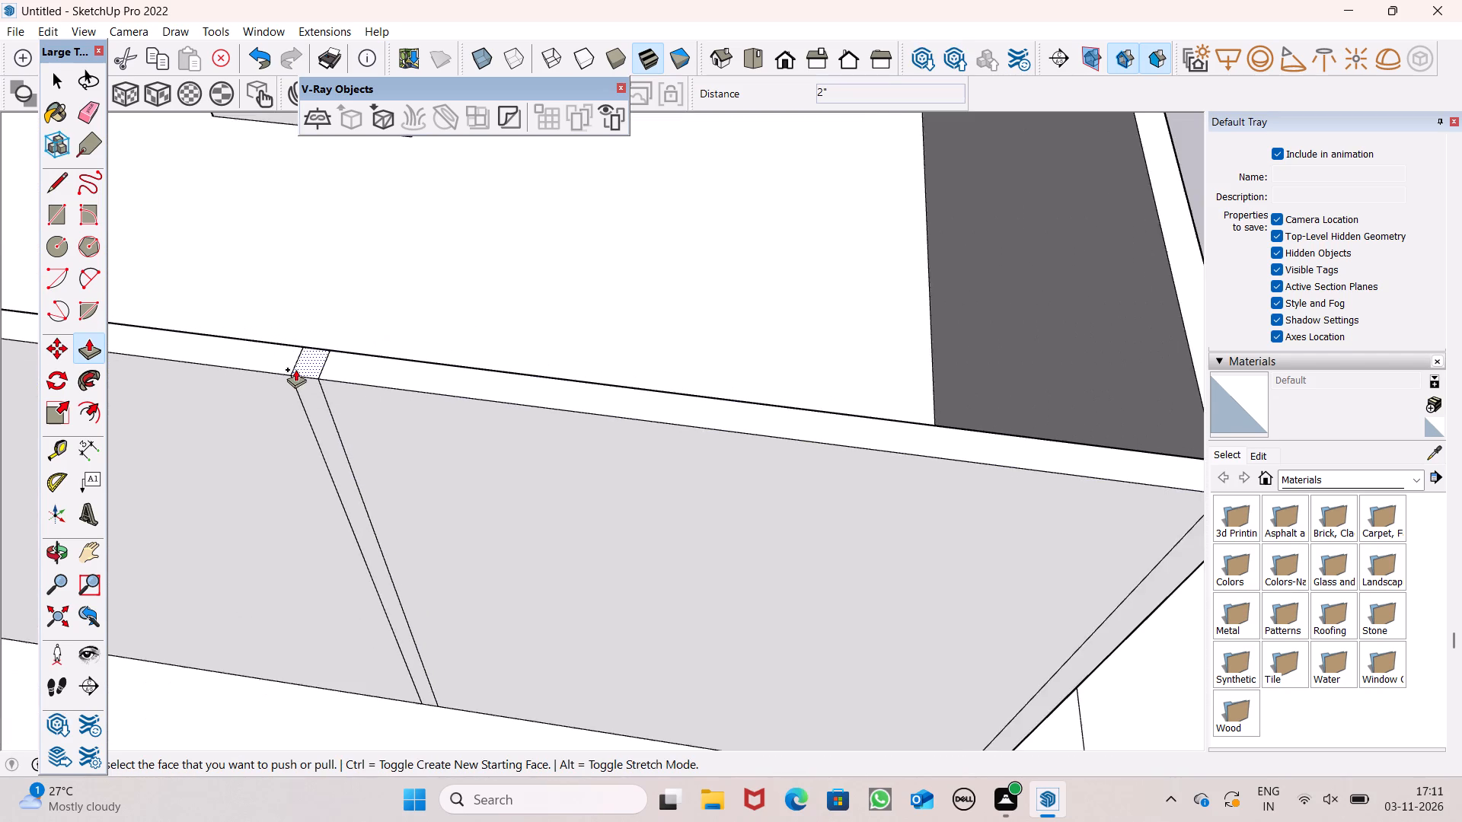
{"action": "scroll", "coordinate": [295, 371], "scroll_direction": "down", "scroll_amount": 7}
{"action": "middle_click_drag", "start_coordinate": [777, 436], "coordinate": [579, 461]}
{"action": "scroll", "coordinate": [664, 508], "scroll_direction": "up", "scroll_amount": 5}
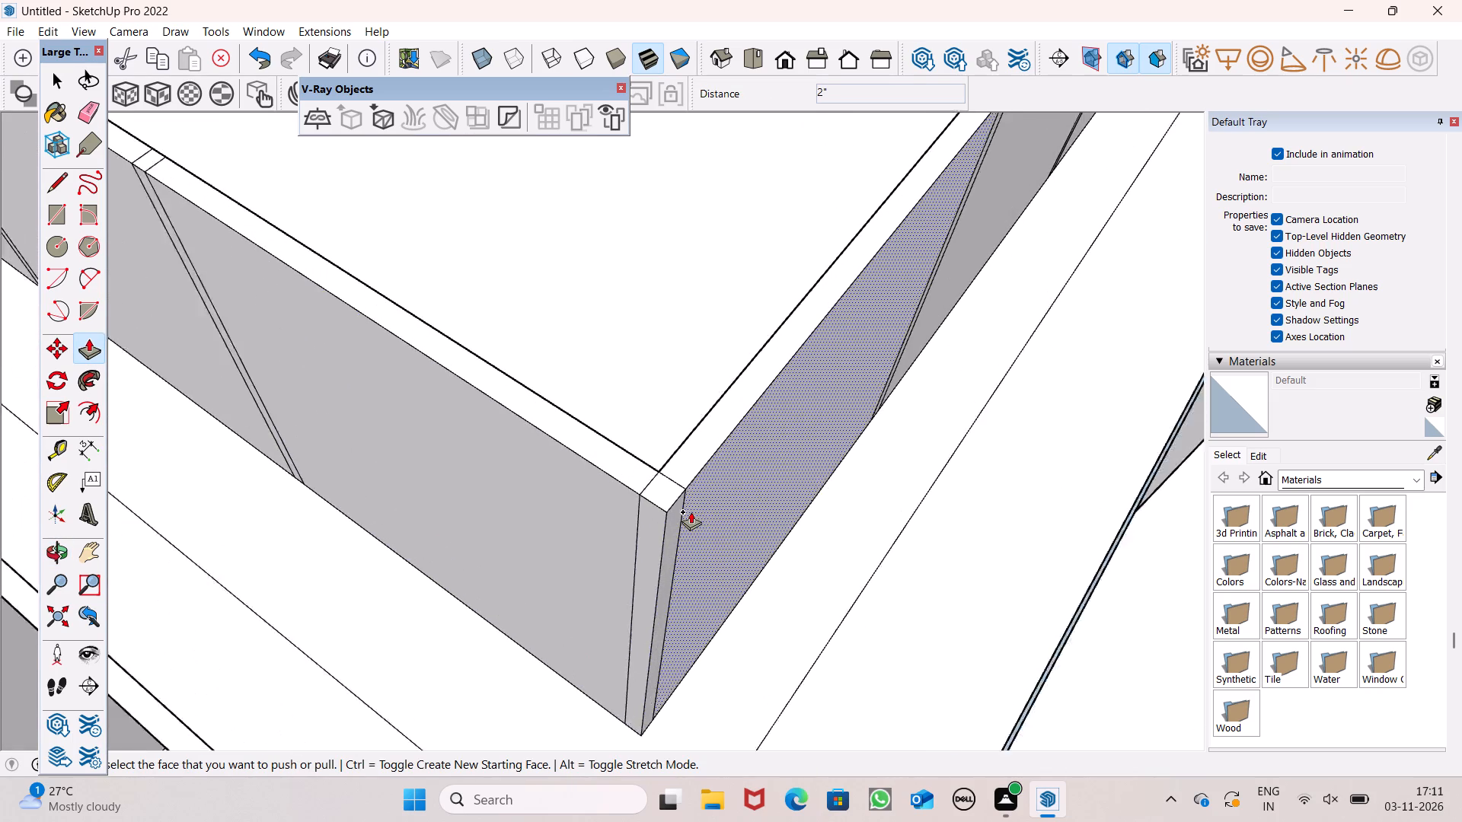
{"action": "scroll", "coordinate": [691, 511], "scroll_direction": "up", "scroll_amount": 2}
{"action": "left_click_drag", "start_coordinate": [640, 511], "coordinate": [658, 463]}
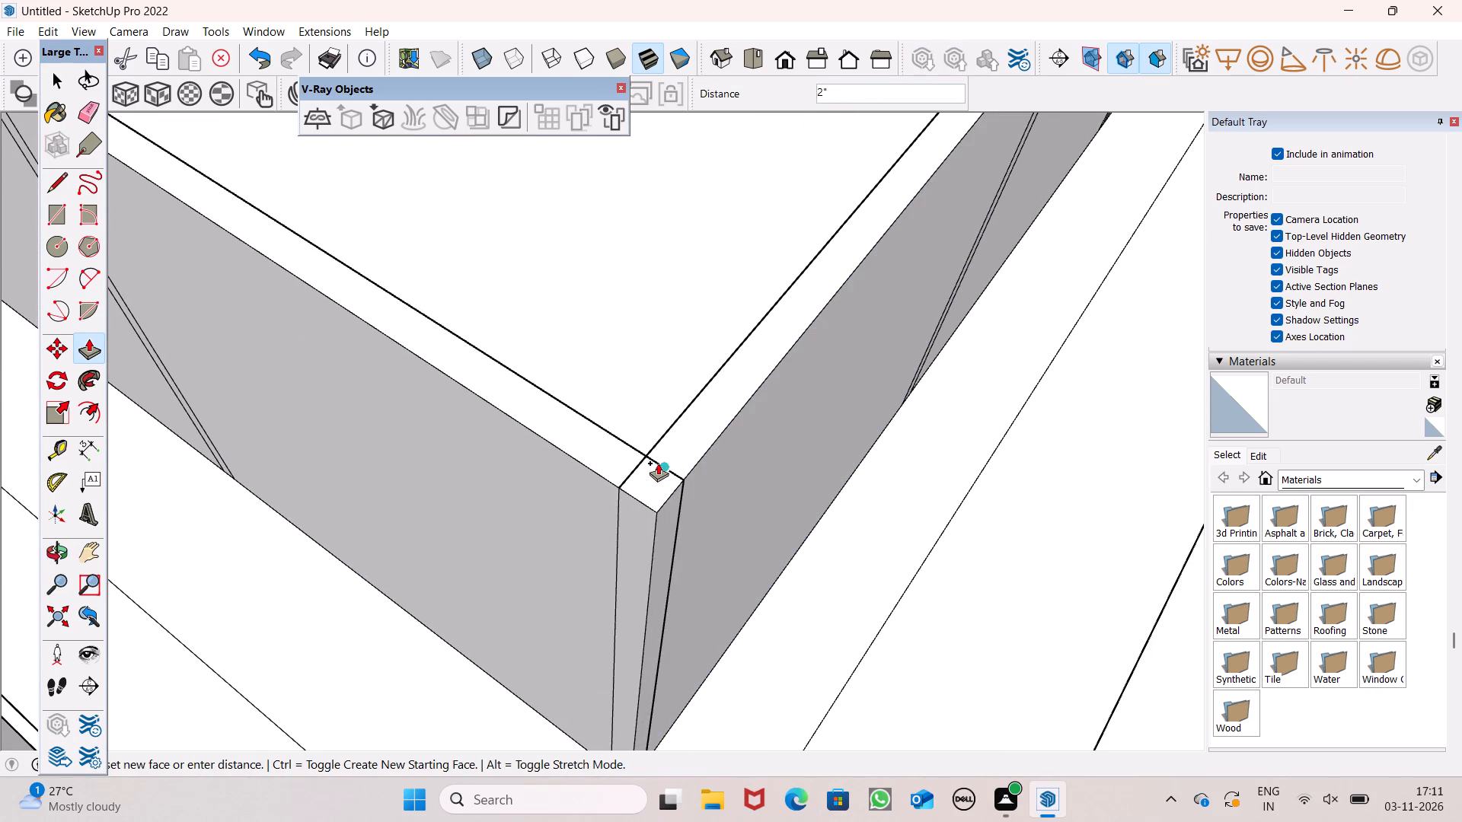
Push the first narrow strip past the corner on the terrace's side parapet inward 2" to the back edge.
{"action": "scroll", "coordinate": [552, 439], "scroll_direction": "down", "scroll_amount": 14}
{"action": "middle_click_drag", "start_coordinate": [855, 384], "coordinate": [231, 604]}
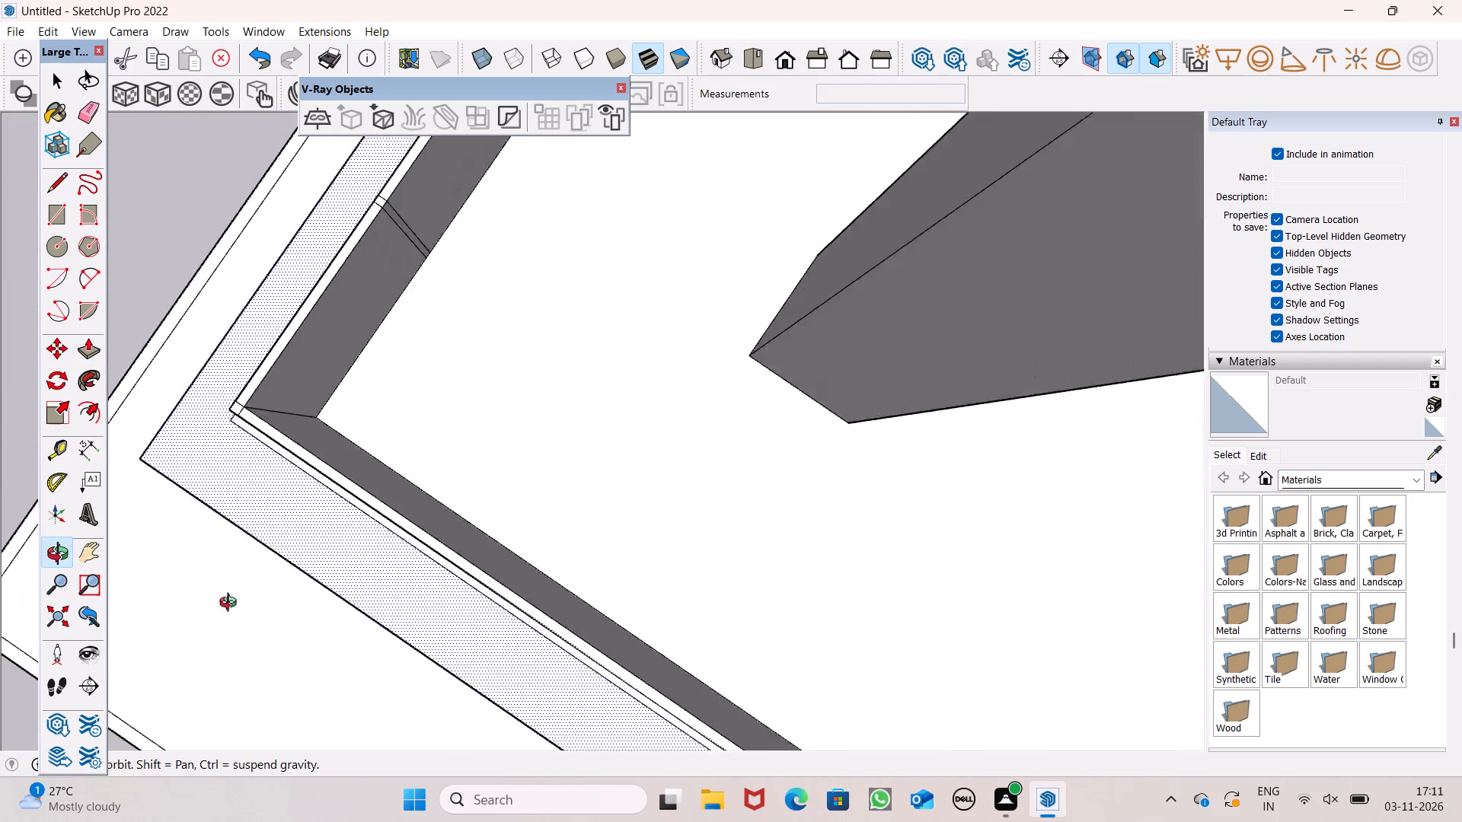
{"action": "middle_click_drag", "start_coordinate": [231, 604], "coordinate": [488, 493]}
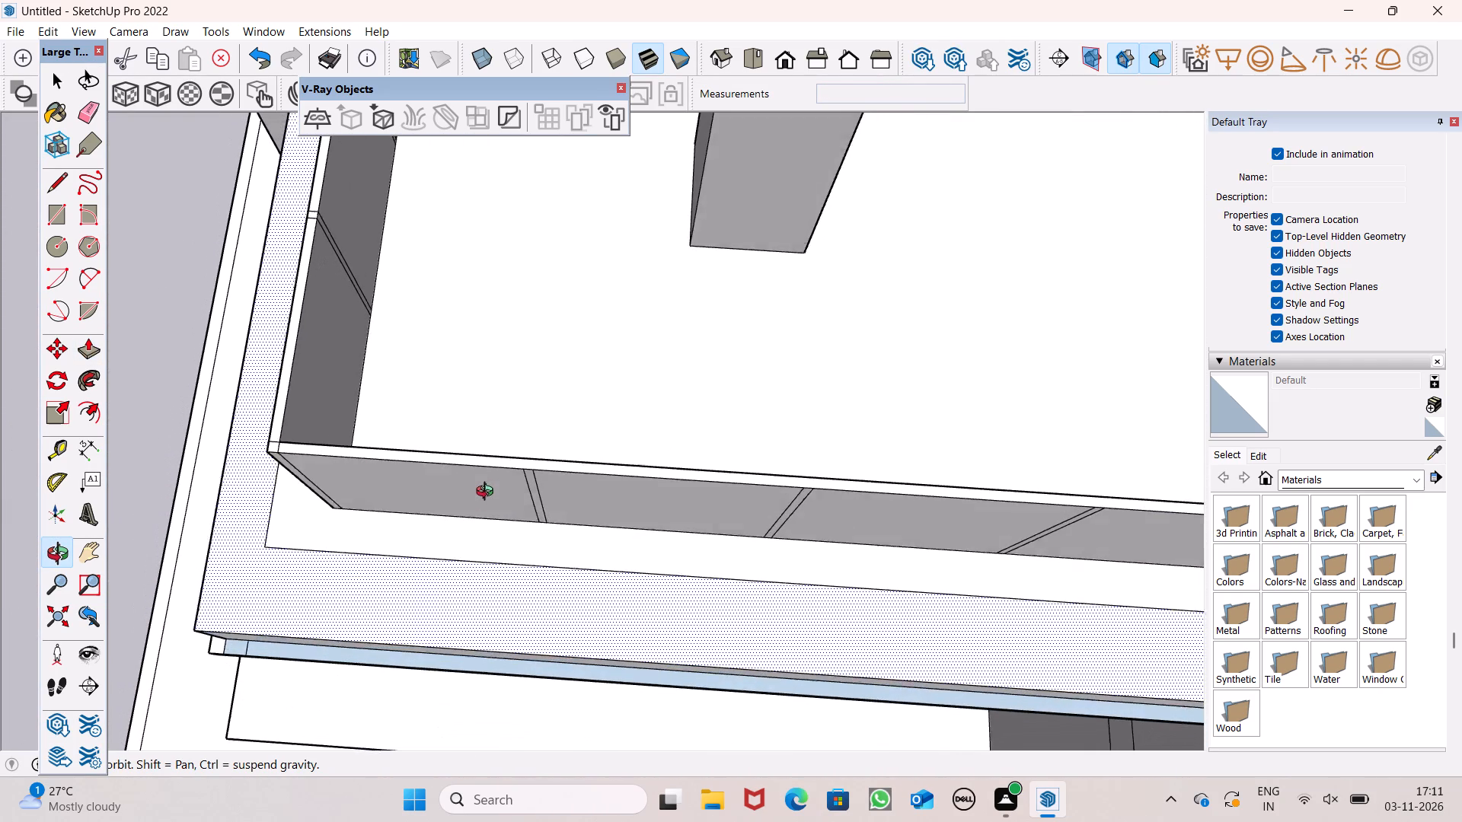
{"action": "middle_click_drag", "start_coordinate": [488, 493], "coordinate": [489, 477]}
{"action": "middle_click", "coordinate": [485, 476]}
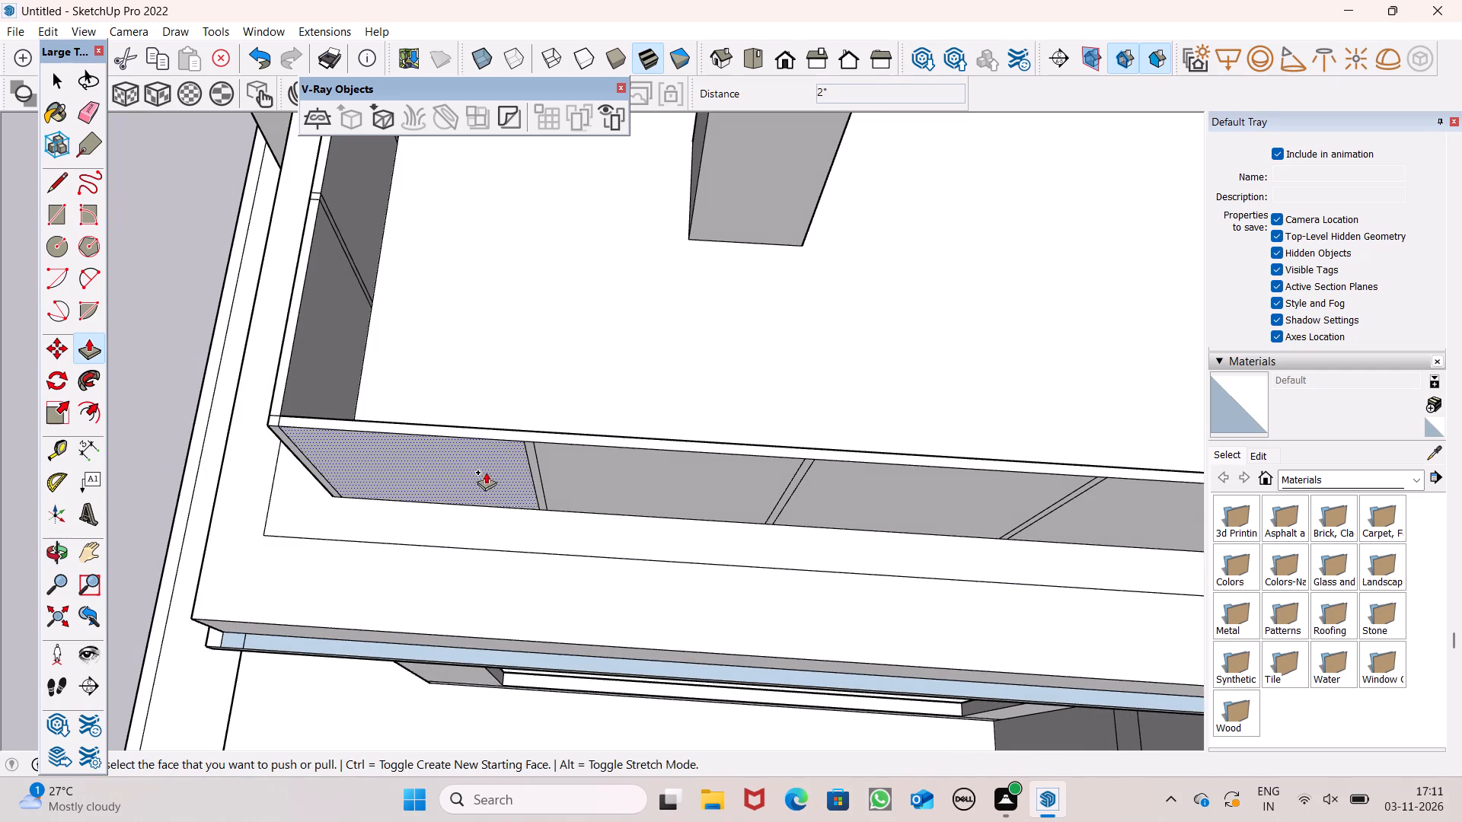
{"action": "scroll", "coordinate": [539, 445], "scroll_direction": "up", "scroll_amount": 6}
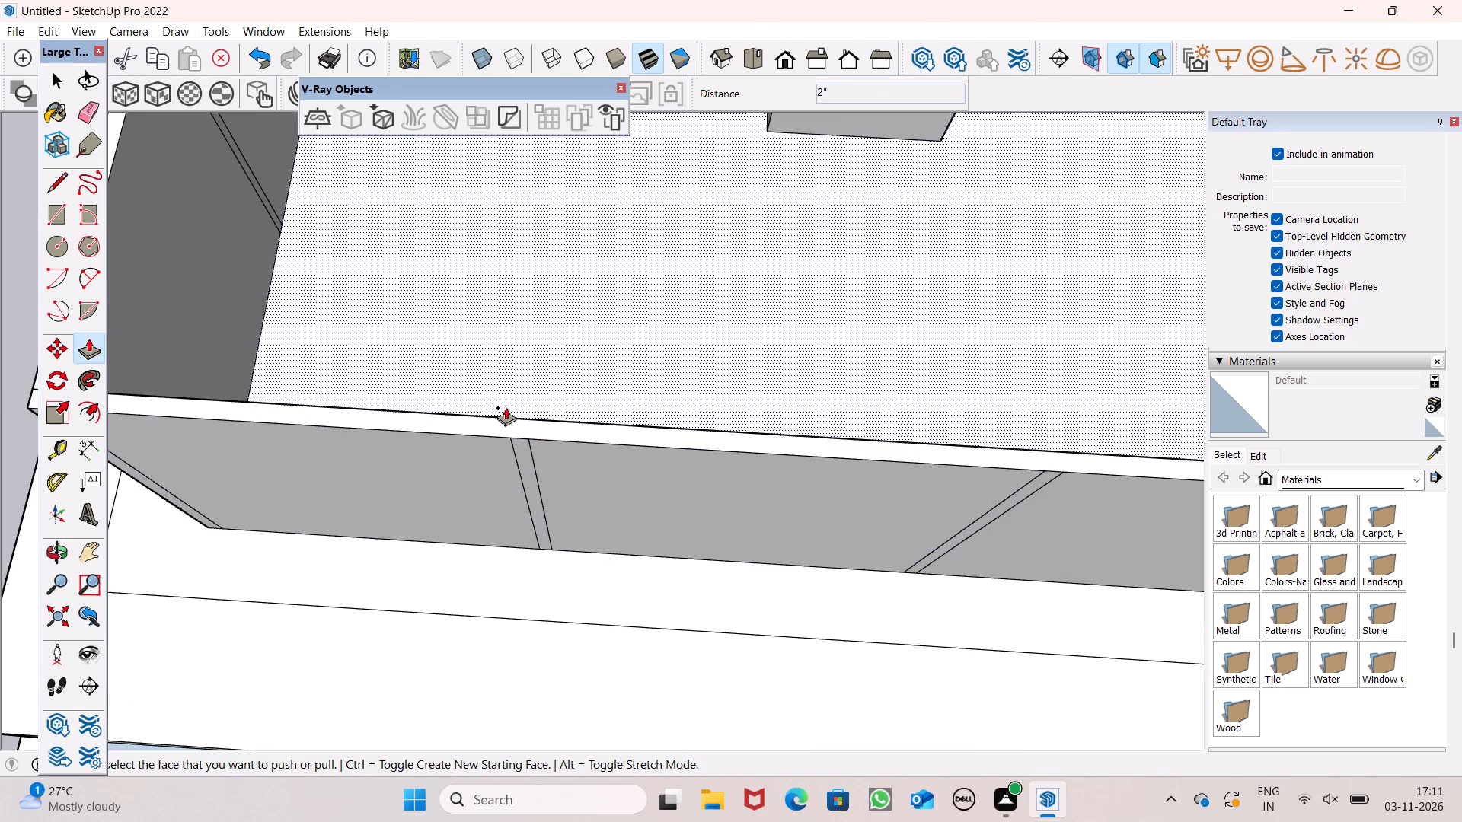
{"action": "scroll", "coordinate": [522, 413], "scroll_direction": "up", "scroll_amount": 8}
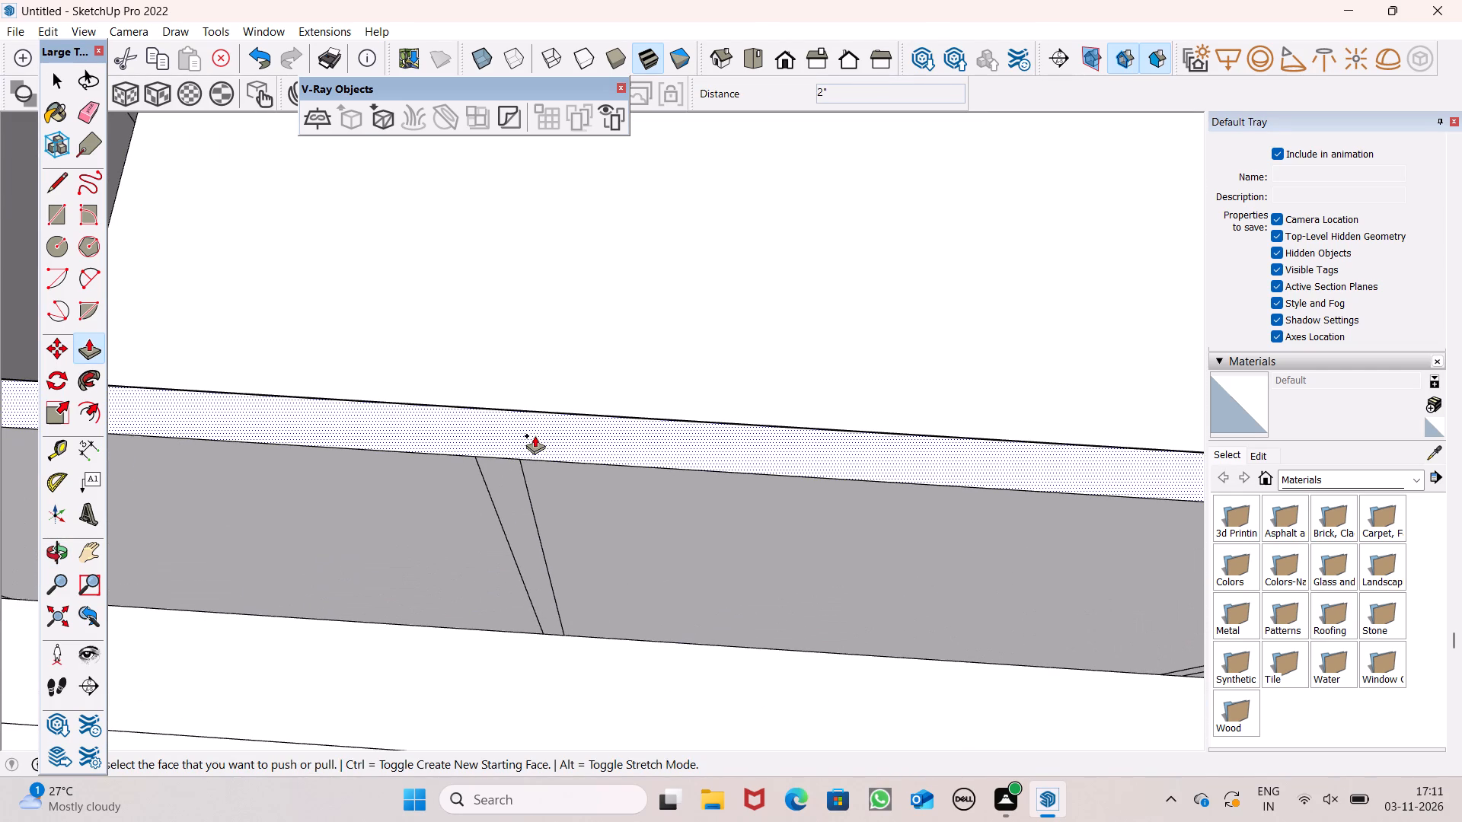
{"action": "scroll", "coordinate": [535, 444], "scroll_direction": "down", "scroll_amount": 1}
{"action": "scroll", "coordinate": [500, 461], "scroll_direction": "up", "scroll_amount": 3}
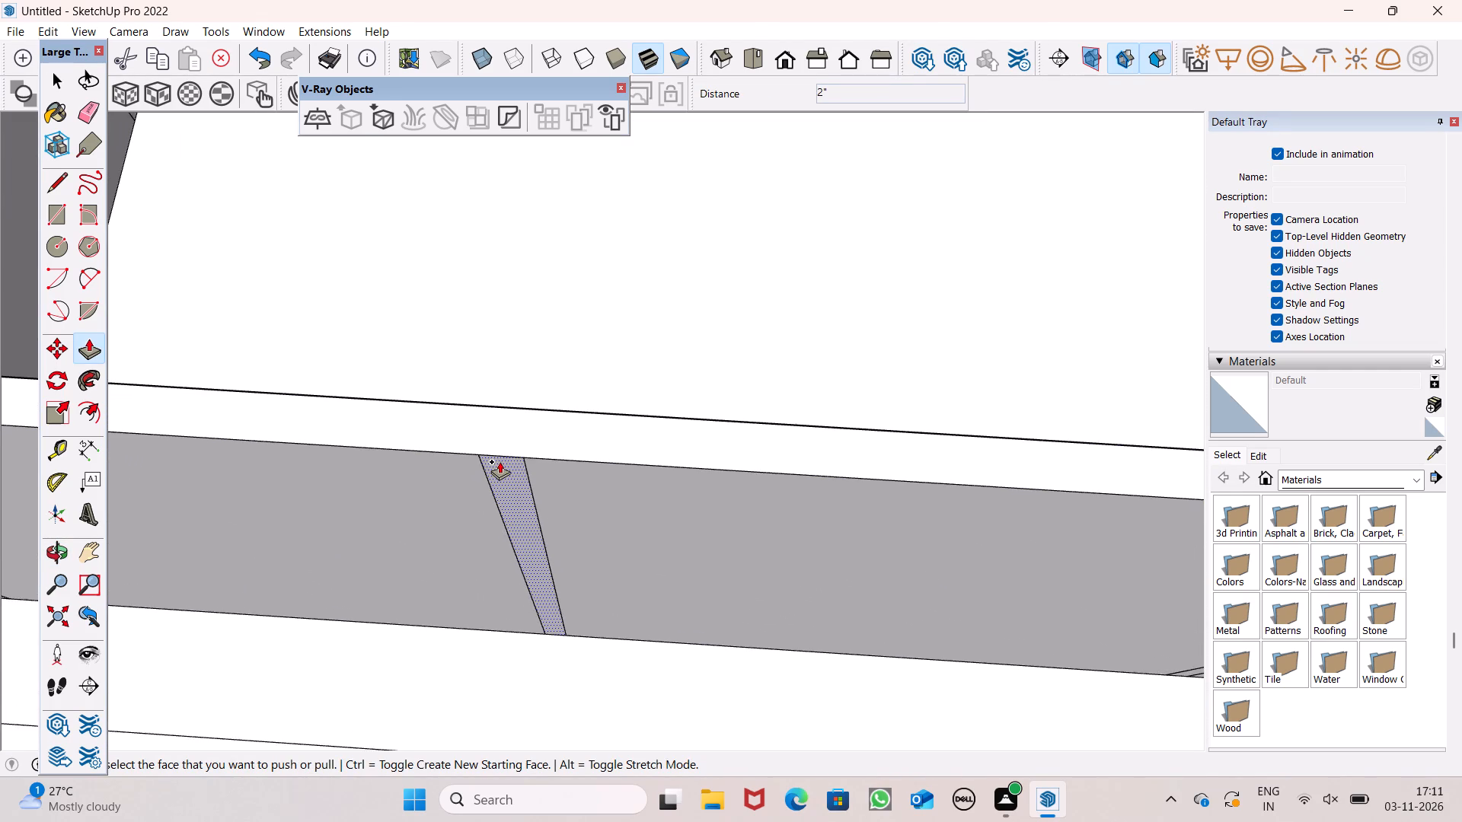
{"action": "scroll", "coordinate": [500, 461], "scroll_direction": "up", "scroll_amount": 4}
{"action": "left_click_drag", "start_coordinate": [496, 468], "coordinate": [502, 425]}
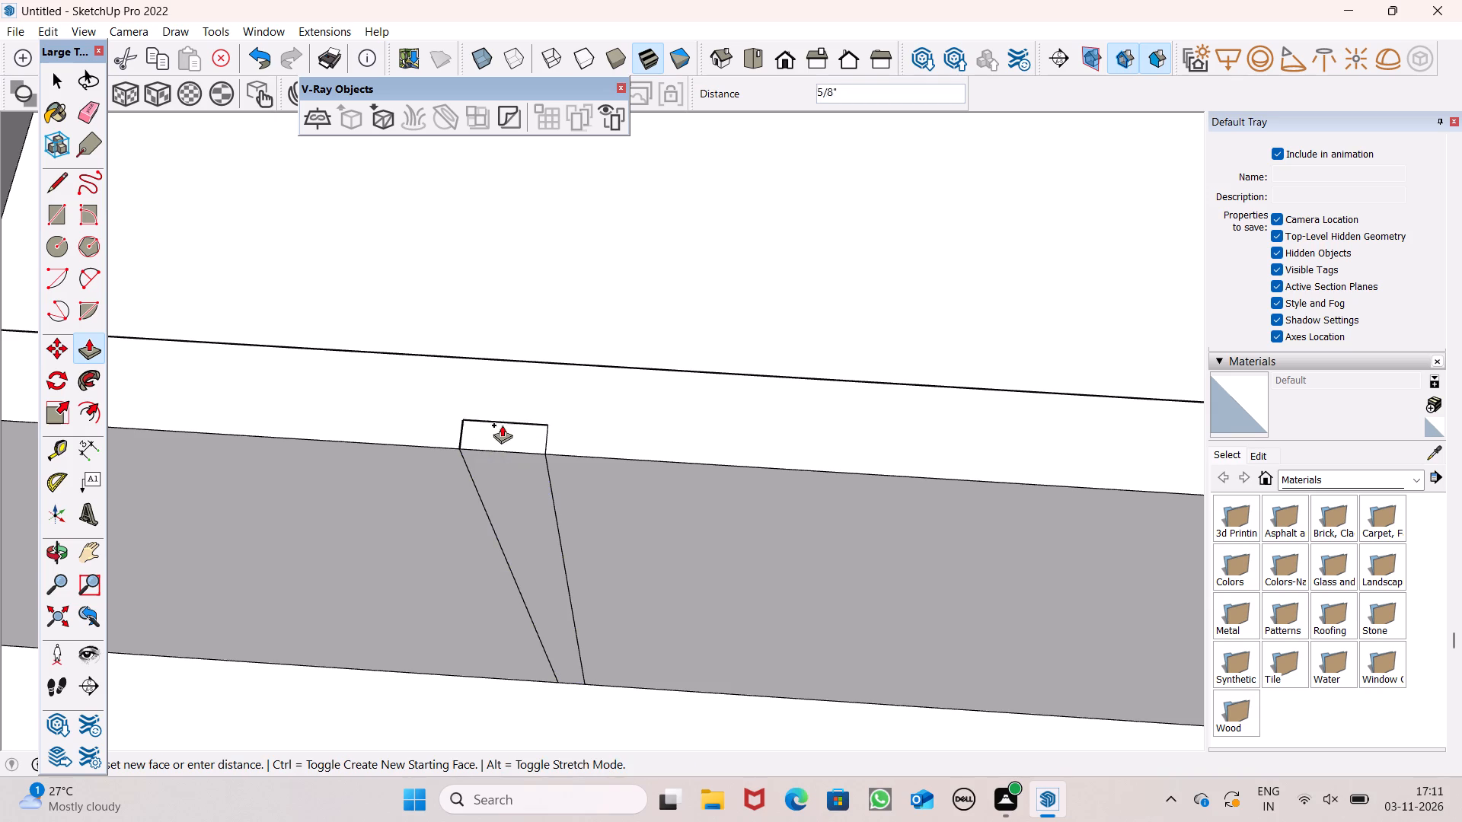
{"action": "left_click_drag", "start_coordinate": [502, 425], "coordinate": [575, 365]}
Push the second narrow strip past the corner on the side parapet inward 2" to the back edge.
{"action": "scroll", "coordinate": [395, 387], "scroll_direction": "down", "scroll_amount": 4}
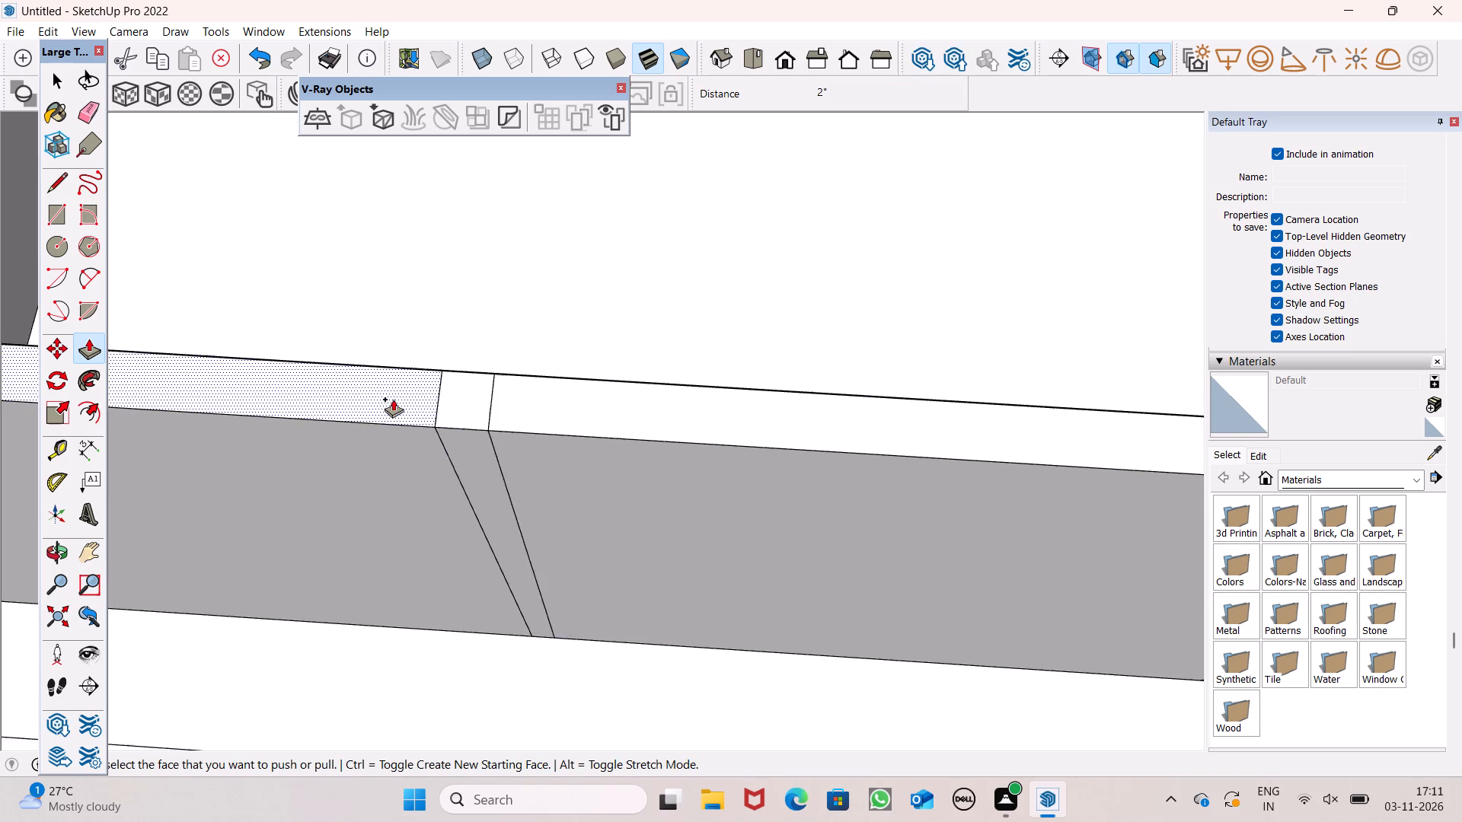
{"action": "scroll", "coordinate": [393, 399], "scroll_direction": "down", "scroll_amount": 16}
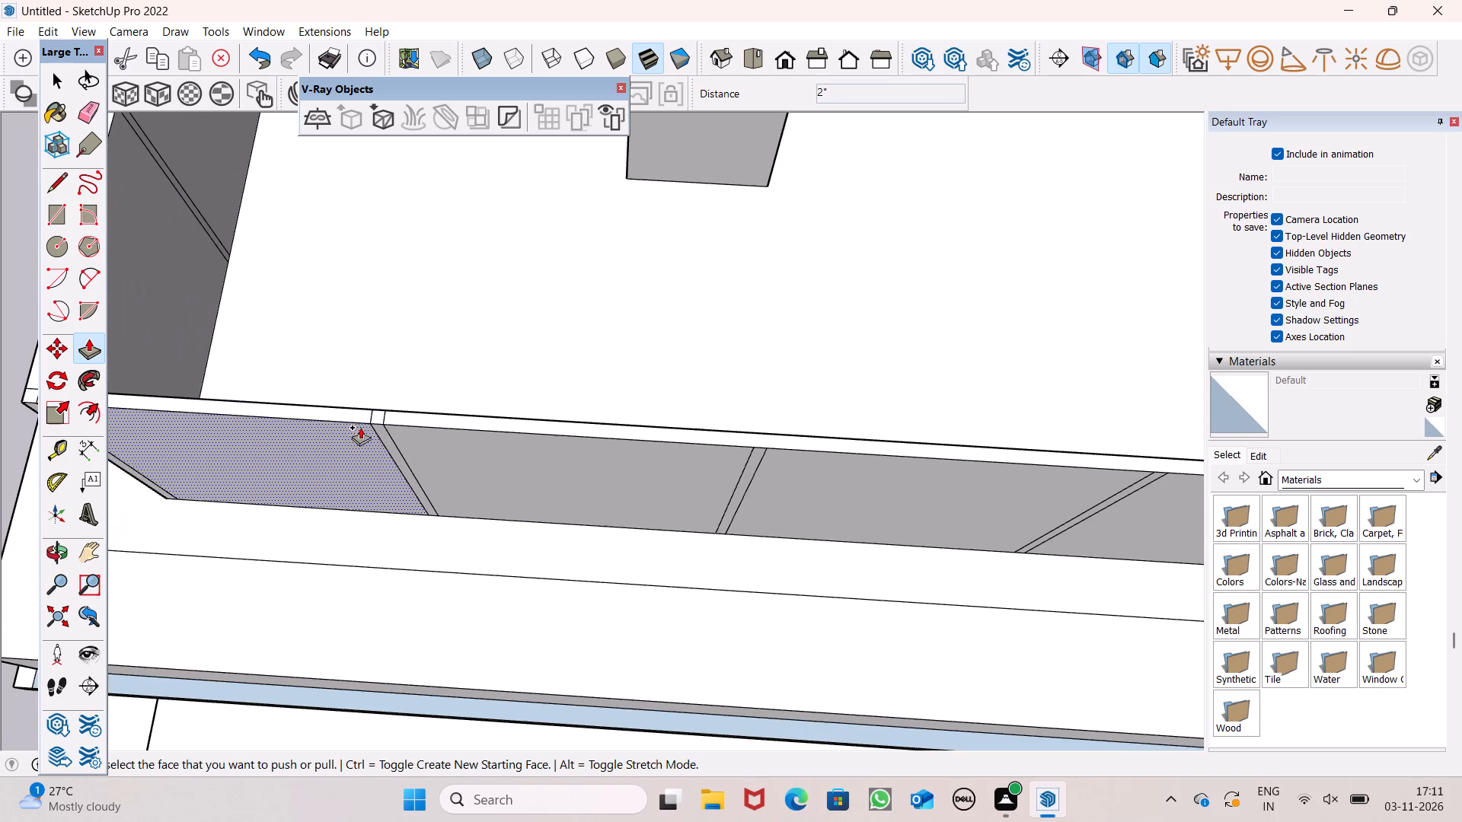
{"action": "scroll", "coordinate": [800, 458], "scroll_direction": "up", "scroll_amount": 8}
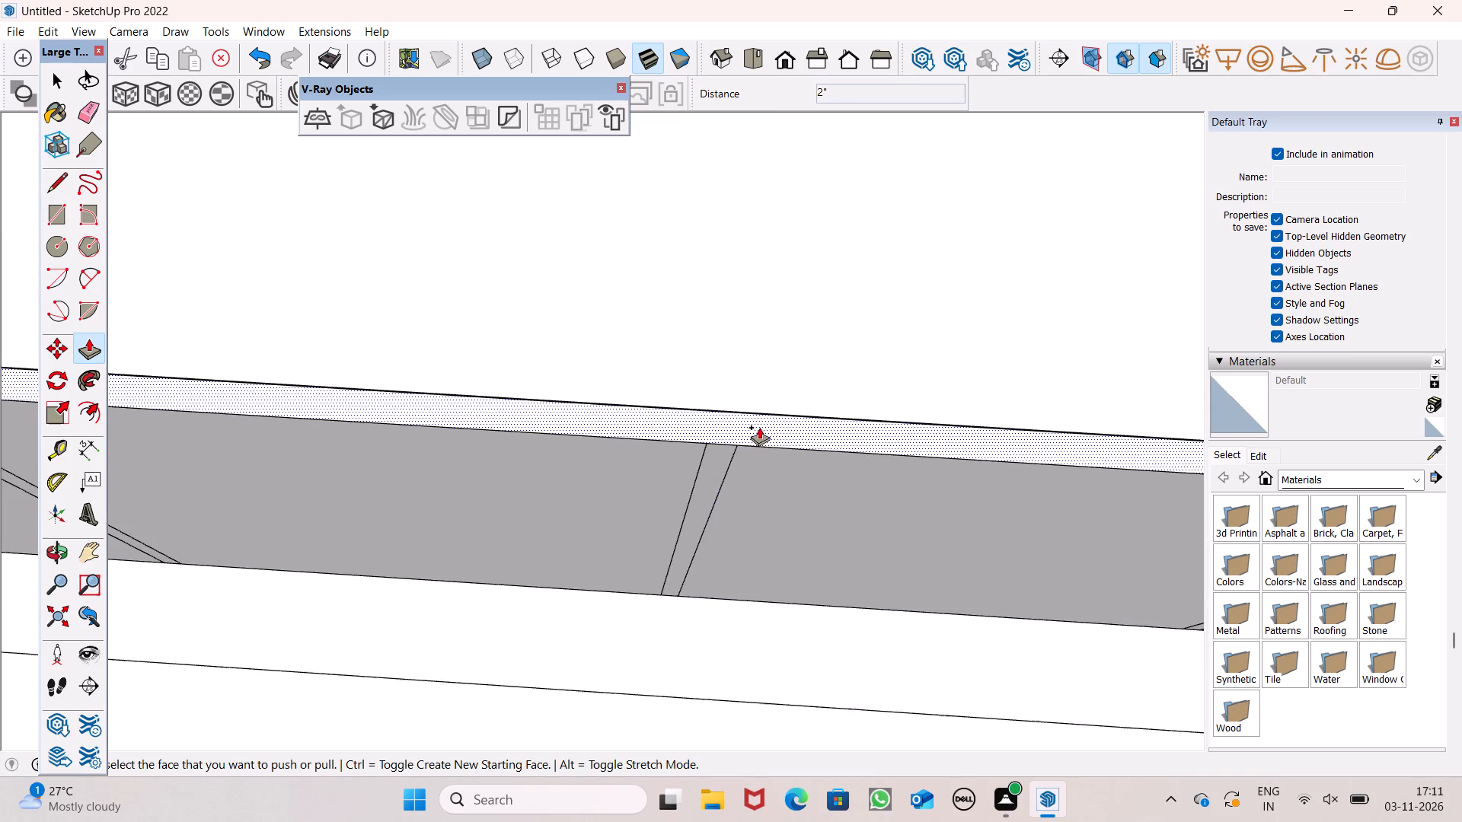
{"action": "scroll", "coordinate": [759, 427], "scroll_direction": "up", "scroll_amount": 10}
{"action": "left_click_drag", "start_coordinate": [669, 441], "coordinate": [710, 354]}
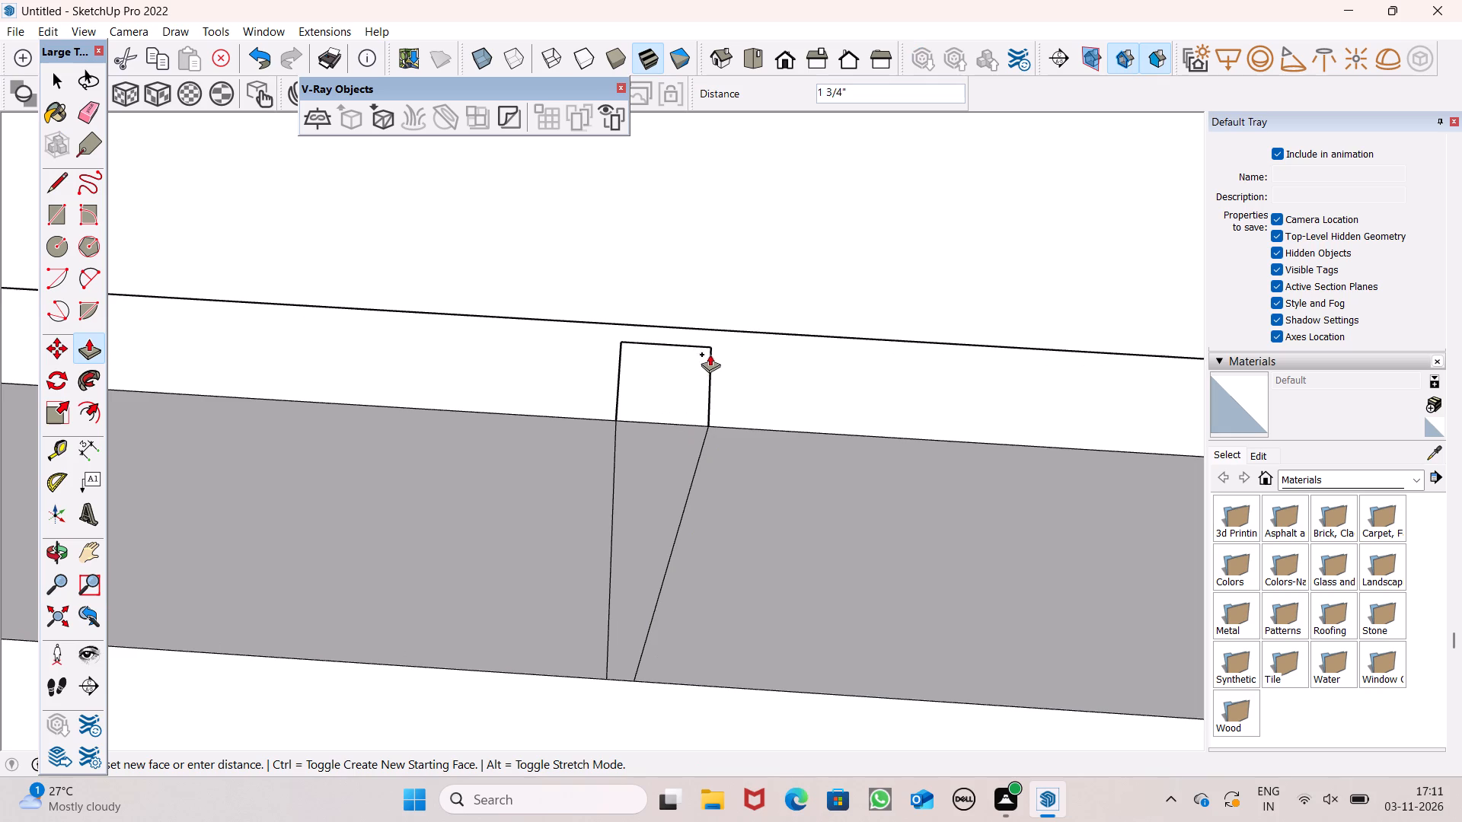
{"action": "left_click_drag", "start_coordinate": [710, 354], "coordinate": [729, 333]}
Push the third narrow strip past the corner on the side parapet inward 2" to the back edge.
{"action": "scroll", "coordinate": [451, 382], "scroll_direction": "down", "scroll_amount": 11}
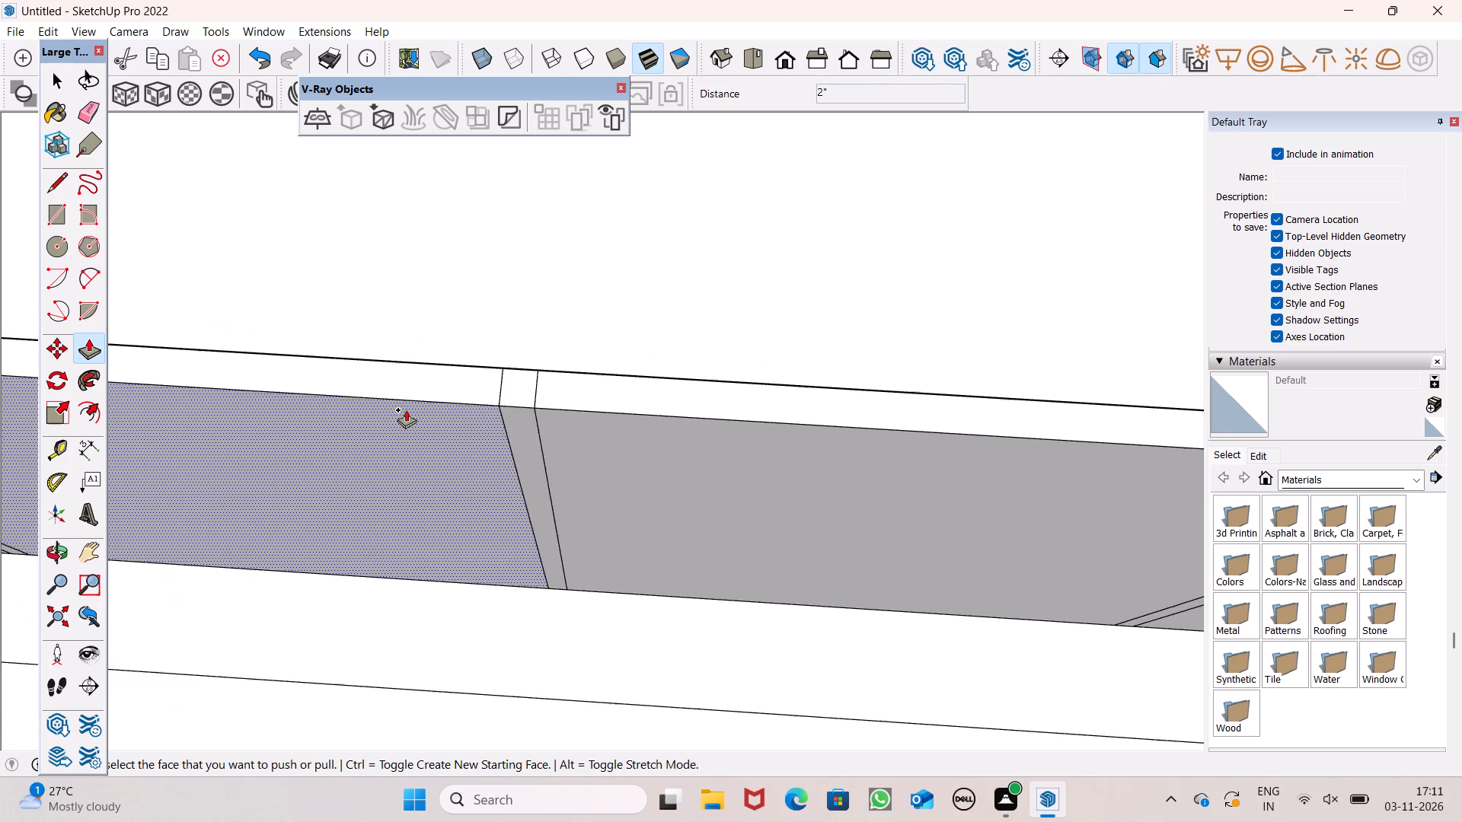
{"action": "scroll", "coordinate": [406, 409], "scroll_direction": "down", "scroll_amount": 11}
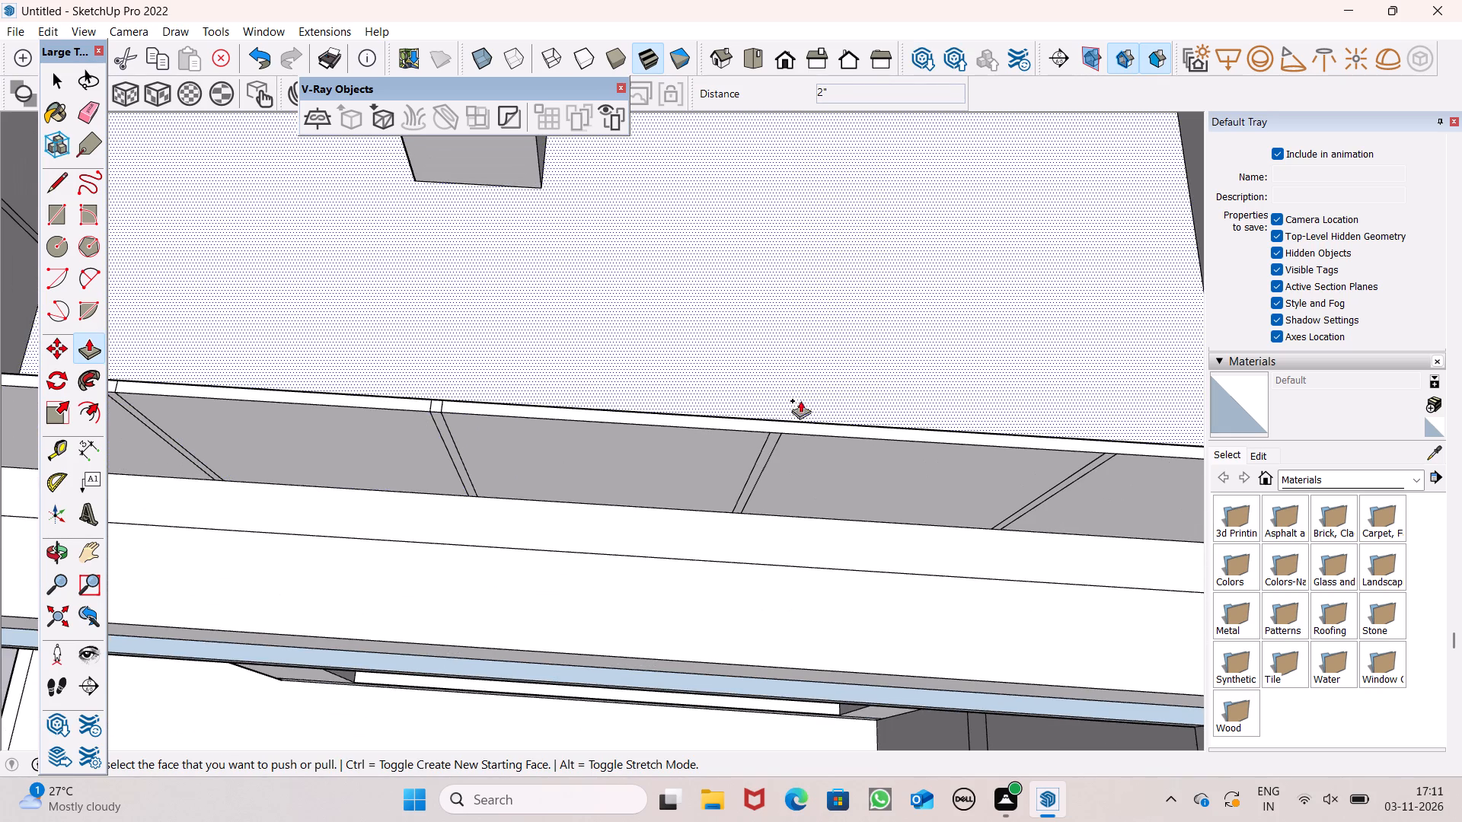
{"action": "scroll", "coordinate": [807, 406], "scroll_direction": "up", "scroll_amount": 7}
{"action": "scroll", "coordinate": [747, 520], "scroll_direction": "up", "scroll_amount": 7}
{"action": "left_click_drag", "start_coordinate": [677, 467], "coordinate": [696, 402]}
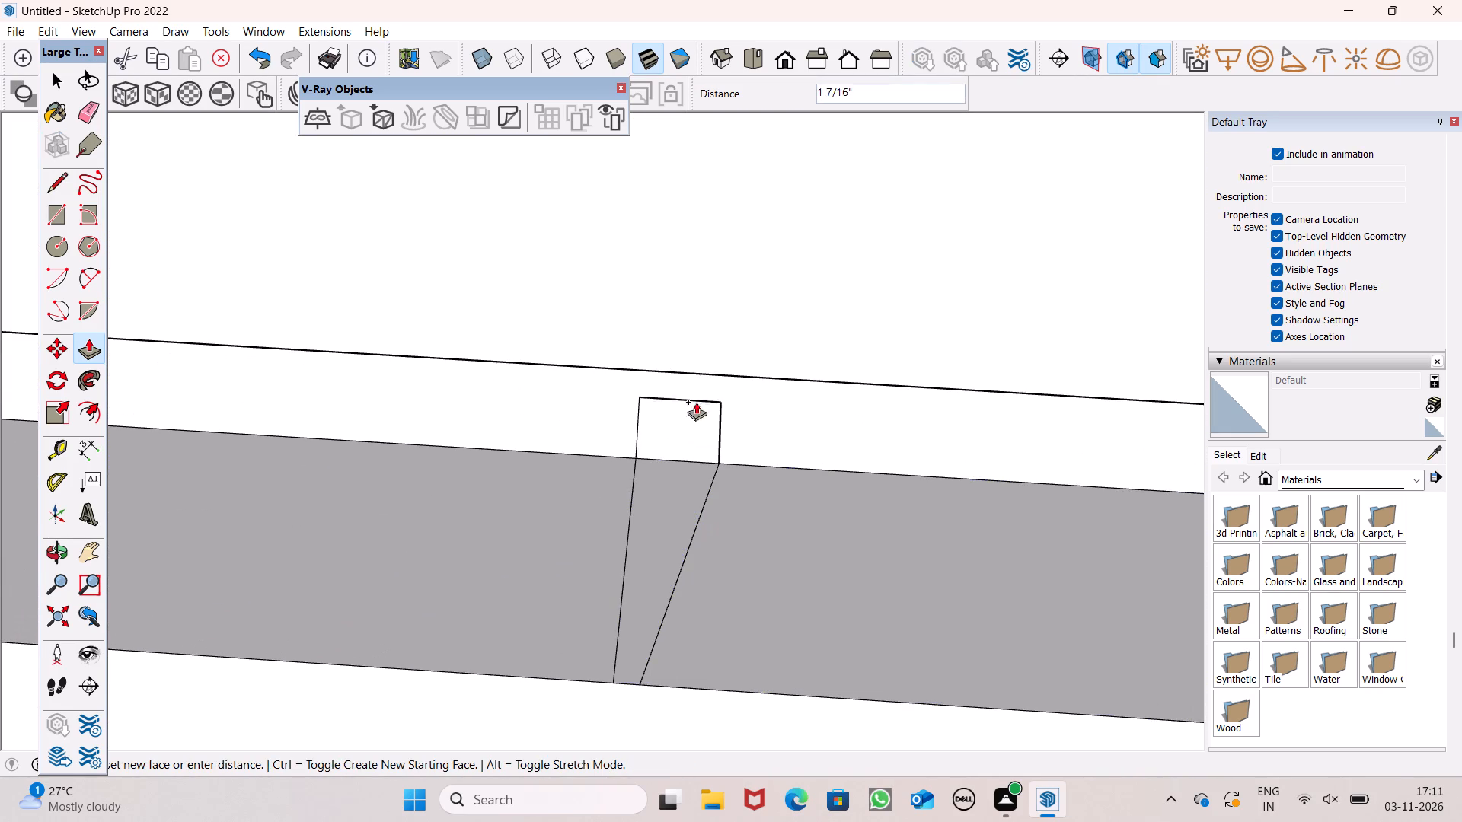
{"action": "left_click_drag", "start_coordinate": [696, 402], "coordinate": [733, 377]}
Push the fourth narrow strip past the corner on the terrace's side parapet inward 2" to the back edge.
{"action": "scroll", "coordinate": [560, 410], "scroll_direction": "down", "scroll_amount": 7}
{"action": "scroll", "coordinate": [388, 403], "scroll_direction": "down", "scroll_amount": 3}
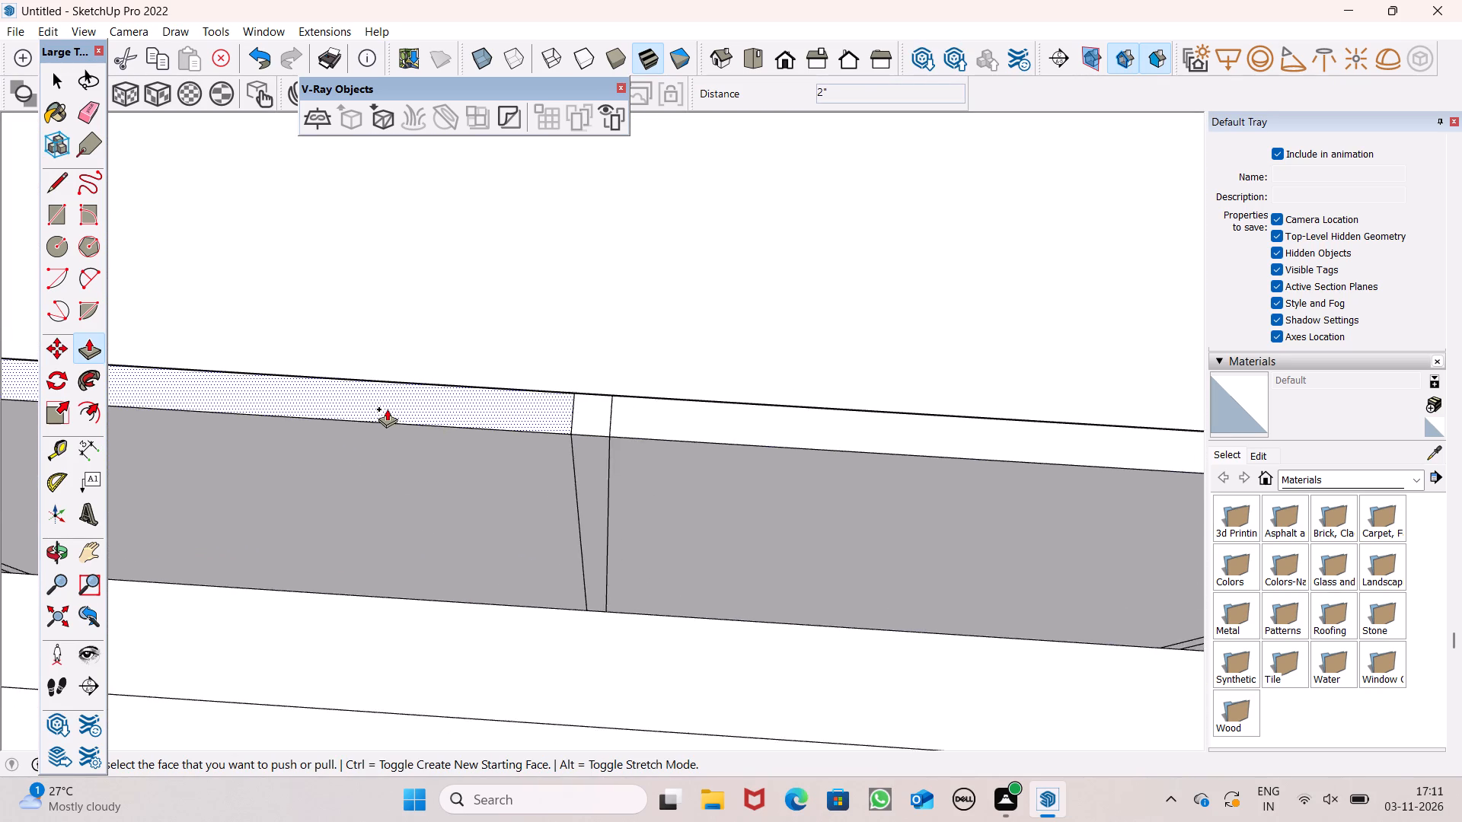
{"action": "scroll", "coordinate": [387, 409], "scroll_direction": "down", "scroll_amount": 15}
{"action": "scroll", "coordinate": [721, 428], "scroll_direction": "up", "scroll_amount": 7}
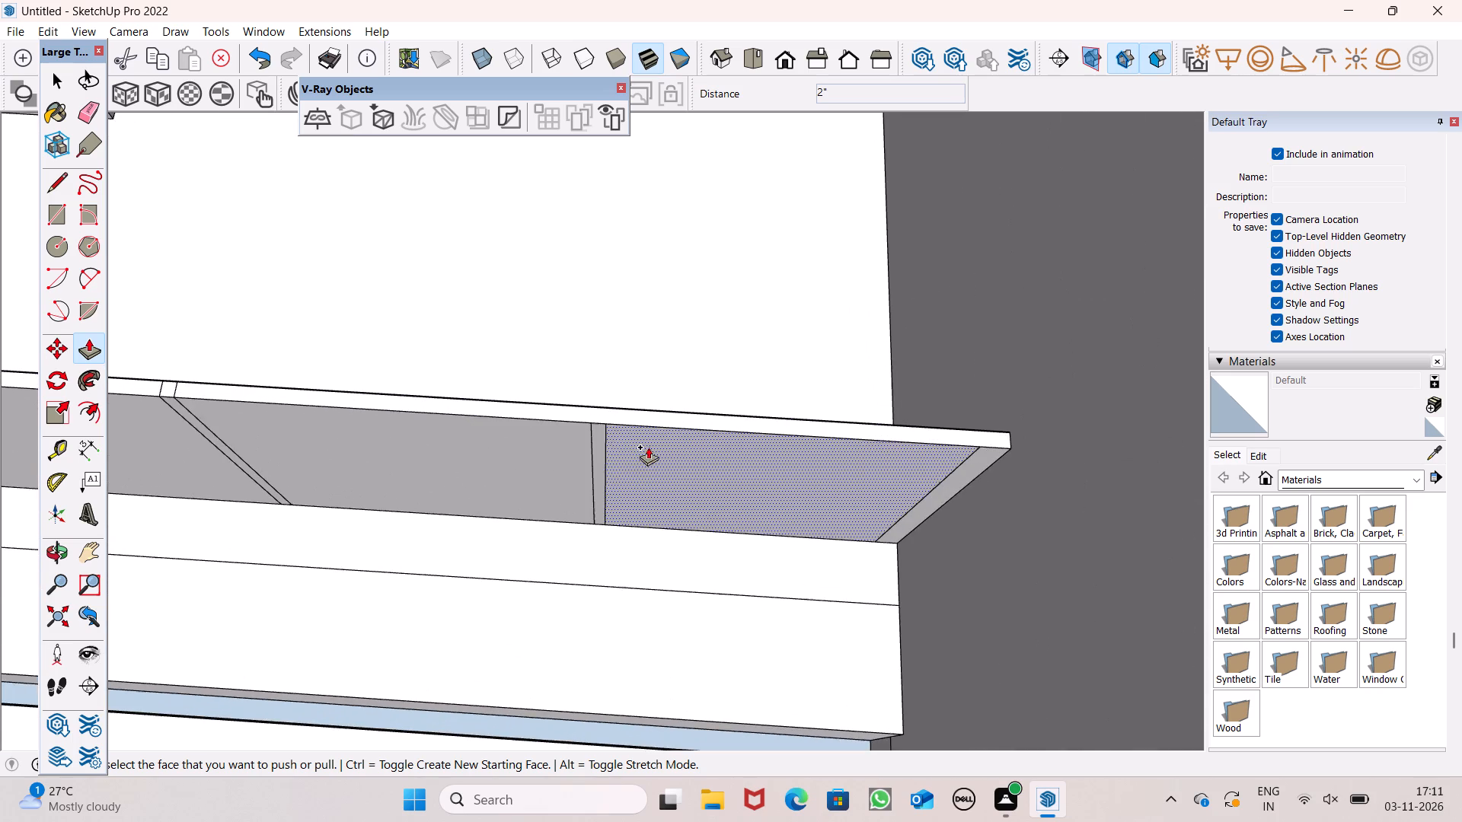
{"action": "scroll", "coordinate": [602, 419], "scroll_direction": "up", "scroll_amount": 17}
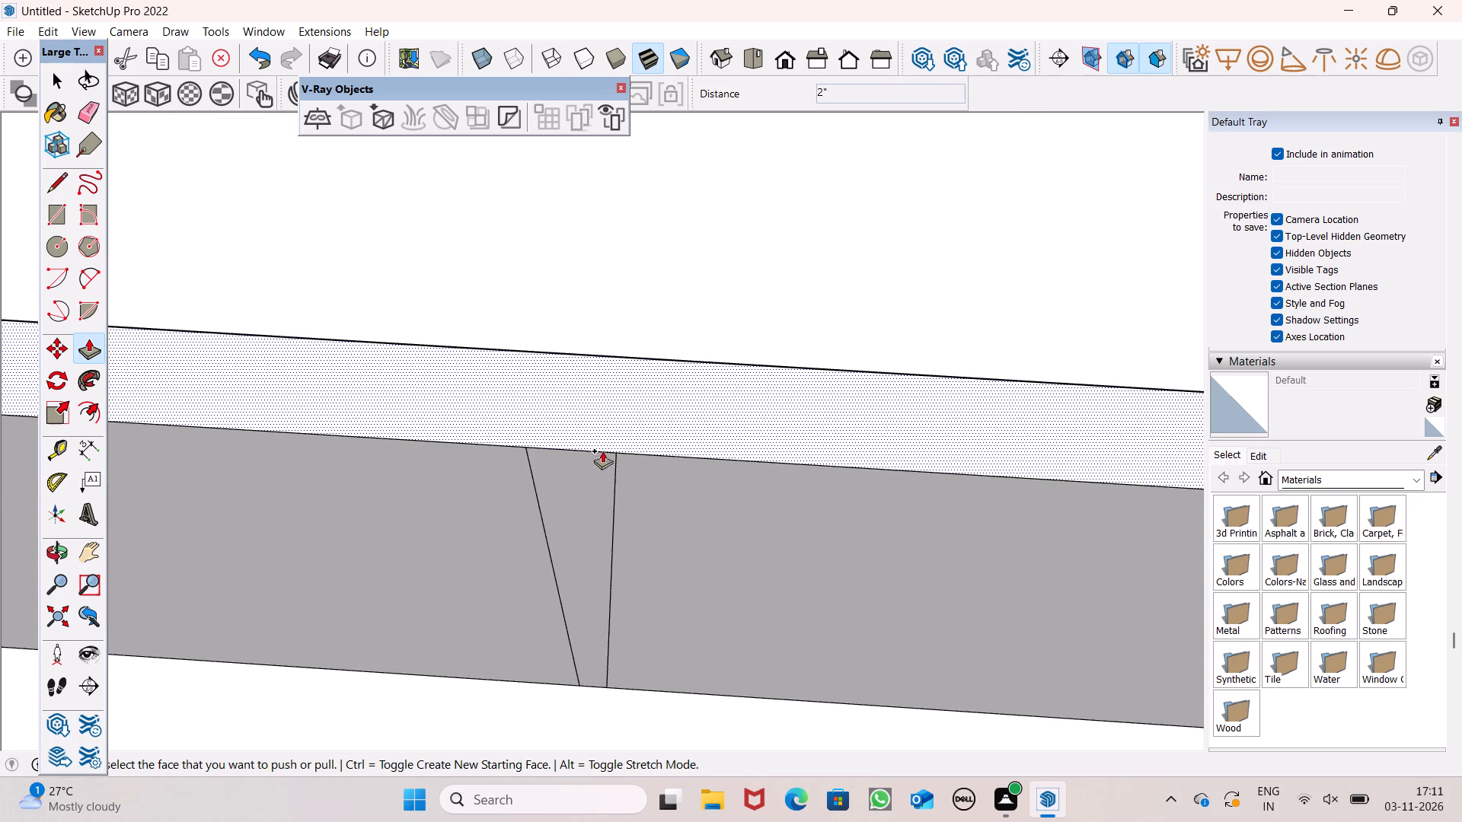
{"action": "left_click_drag", "start_coordinate": [606, 460], "coordinate": [650, 352]}
Push the end strip at the far end of the side parapet inward to the back edge.
{"action": "scroll", "coordinate": [541, 352], "scroll_direction": "down", "scroll_amount": 7}
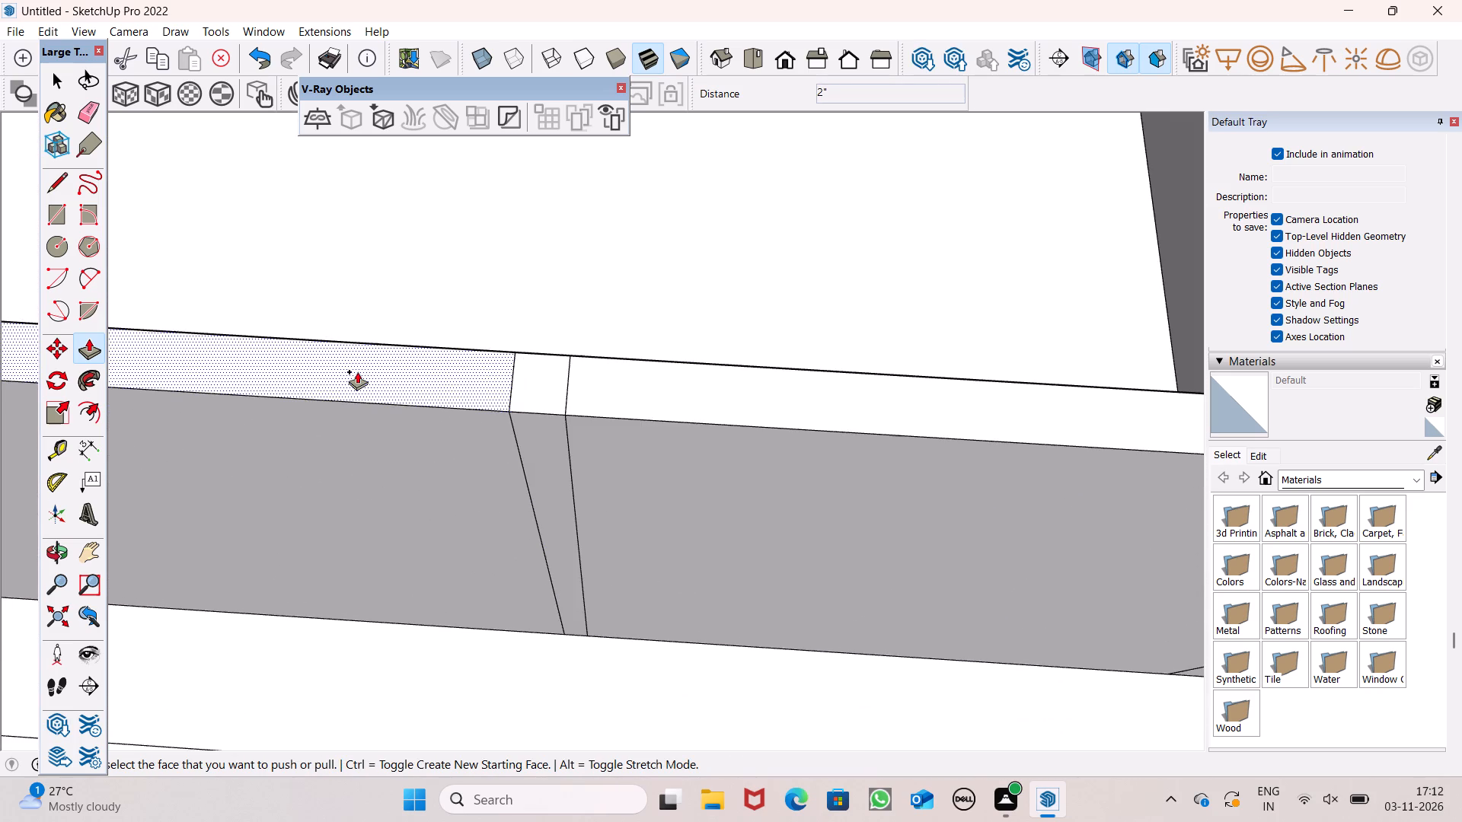
{"action": "scroll", "coordinate": [357, 371], "scroll_direction": "down", "scroll_amount": 12}
{"action": "scroll", "coordinate": [961, 423], "scroll_direction": "up", "scroll_amount": 7}
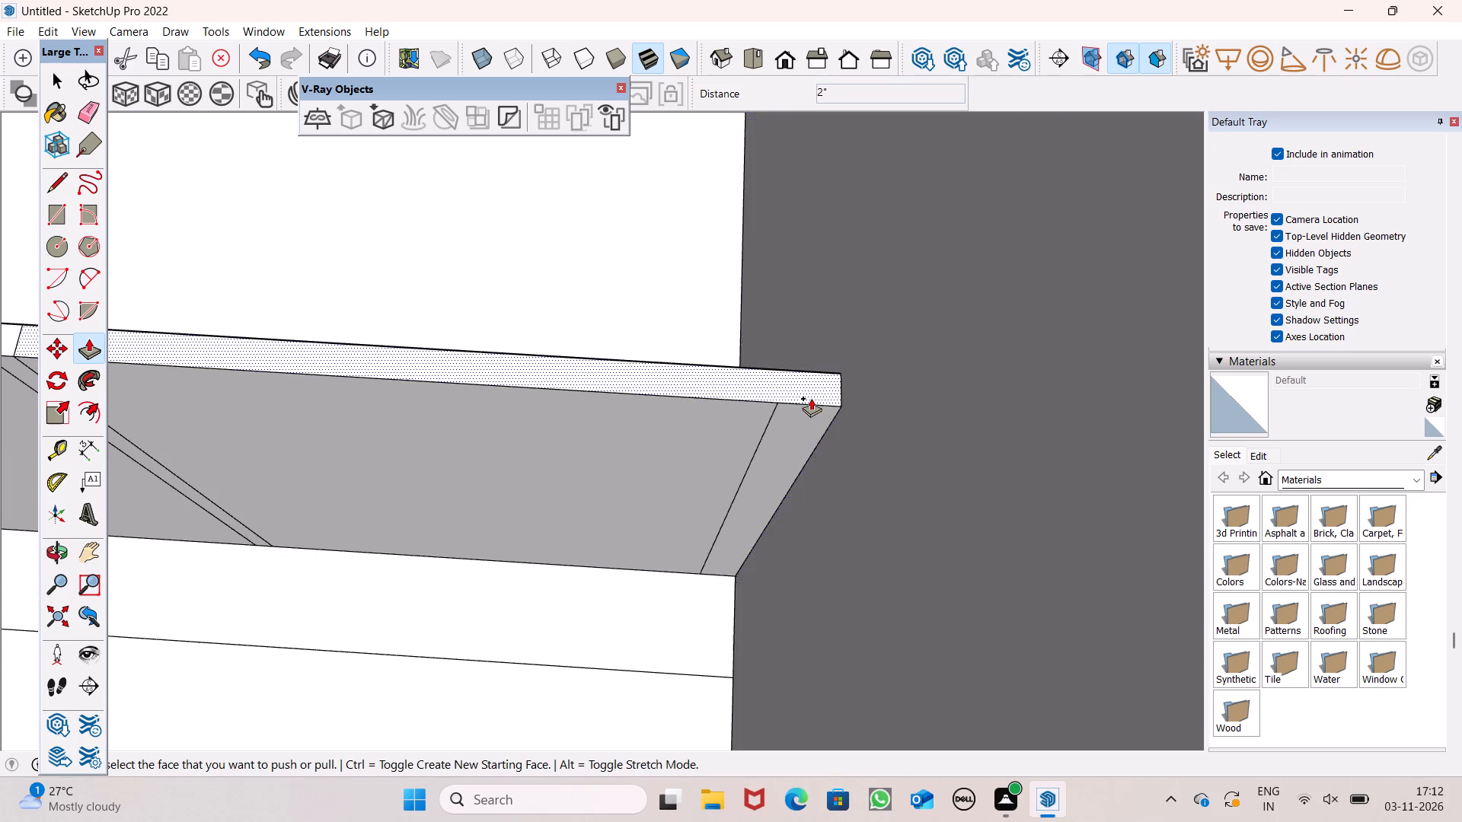
{"action": "scroll", "coordinate": [812, 393], "scroll_direction": "up", "scroll_amount": 8}
{"action": "left_click_drag", "start_coordinate": [800, 436], "coordinate": [745, 354]}
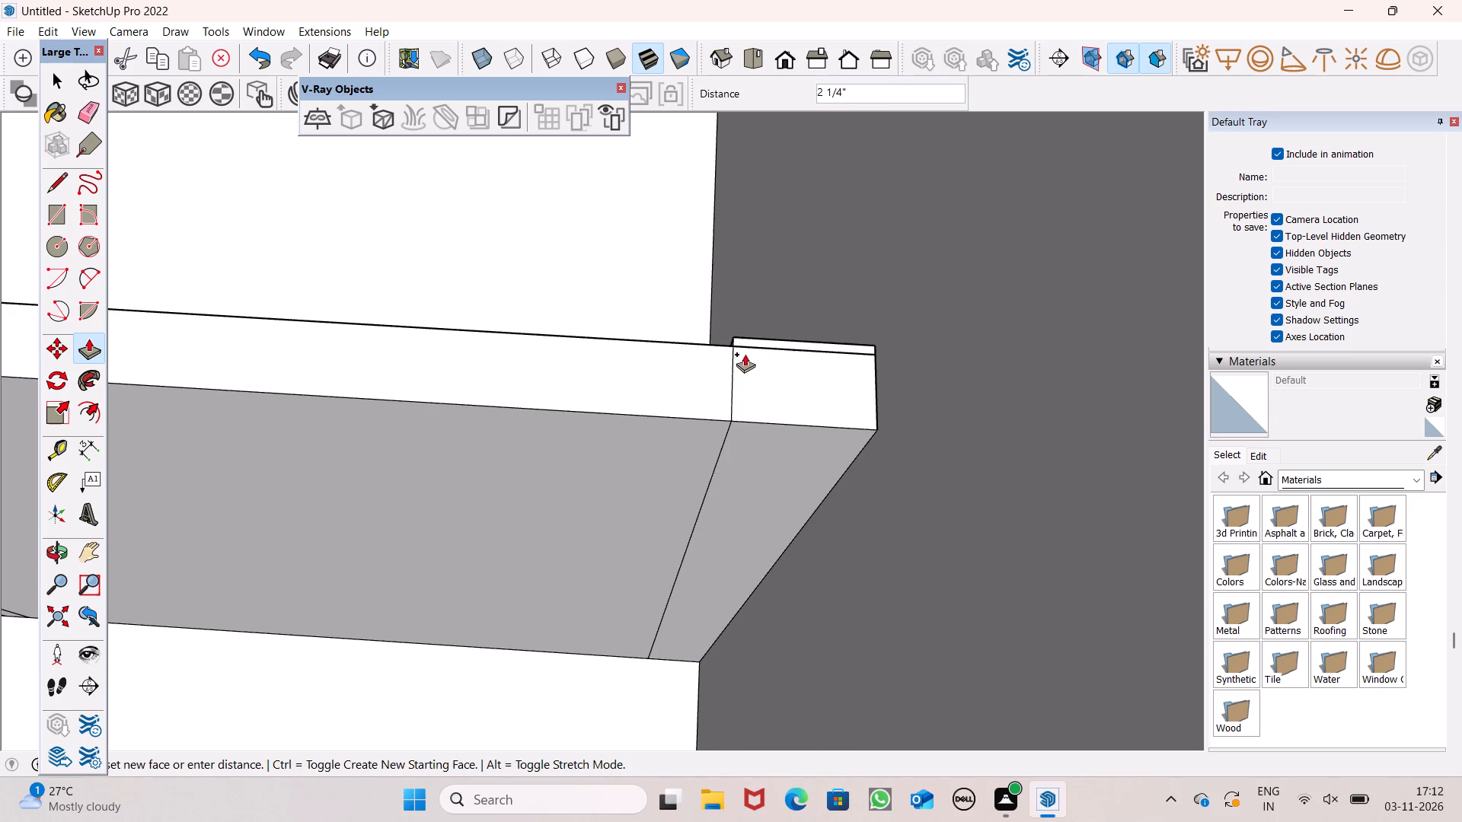
{"action": "left_click_drag", "start_coordinate": [745, 354], "coordinate": [729, 350]}
{"action": "key", "text": "space"}
Examine the divided terrace parapet and the building's overall front.
{"action": "scroll", "coordinate": [789, 365], "scroll_direction": "down", "scroll_amount": 12}
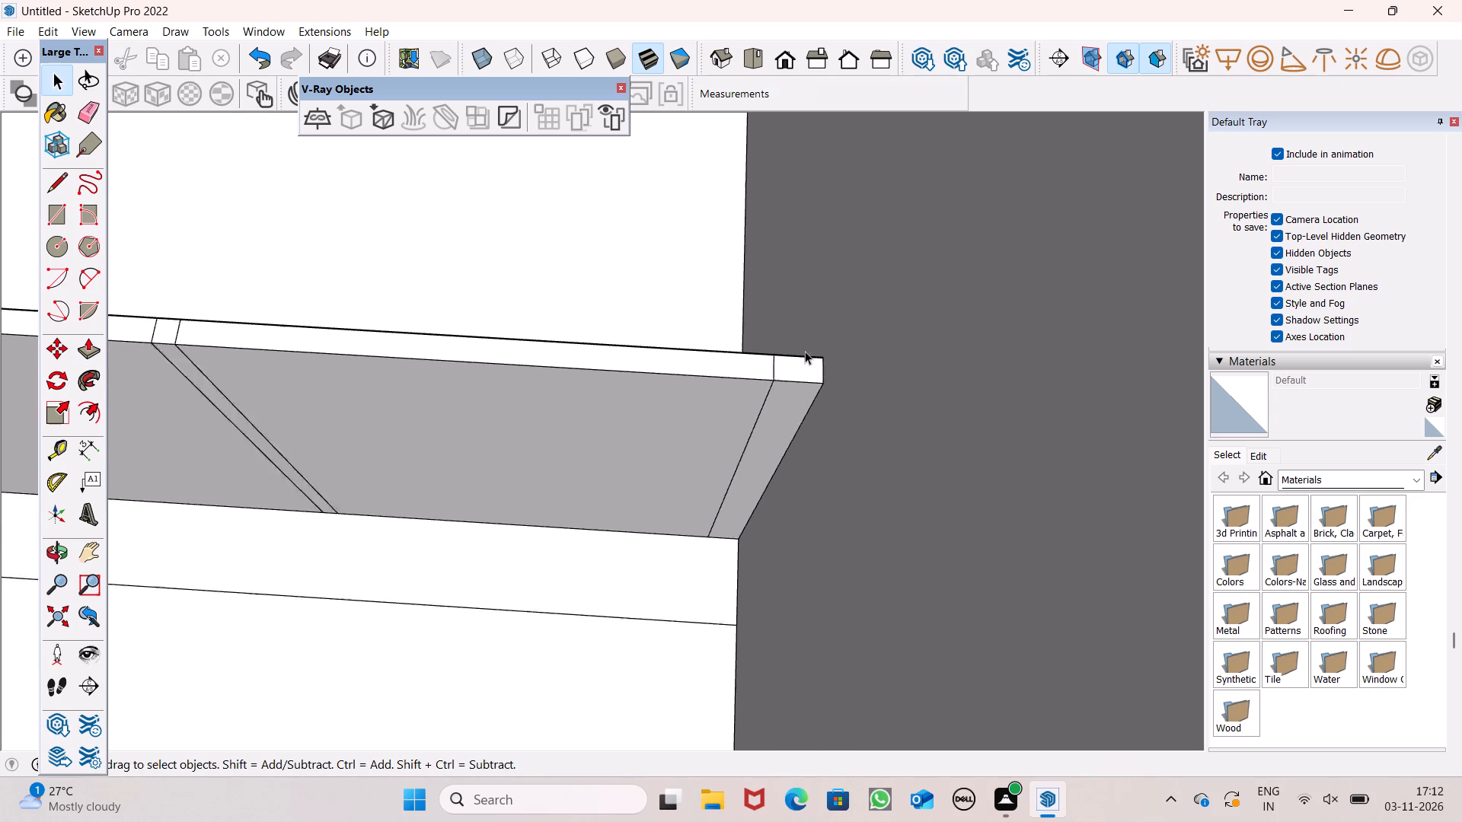
{"action": "scroll", "coordinate": [805, 351], "scroll_direction": "down", "scroll_amount": 17}
{"action": "scroll", "coordinate": [796, 382], "scroll_direction": "down", "scroll_amount": 5}
{"action": "middle_click_drag", "start_coordinate": [652, 432], "coordinate": [772, 222]}
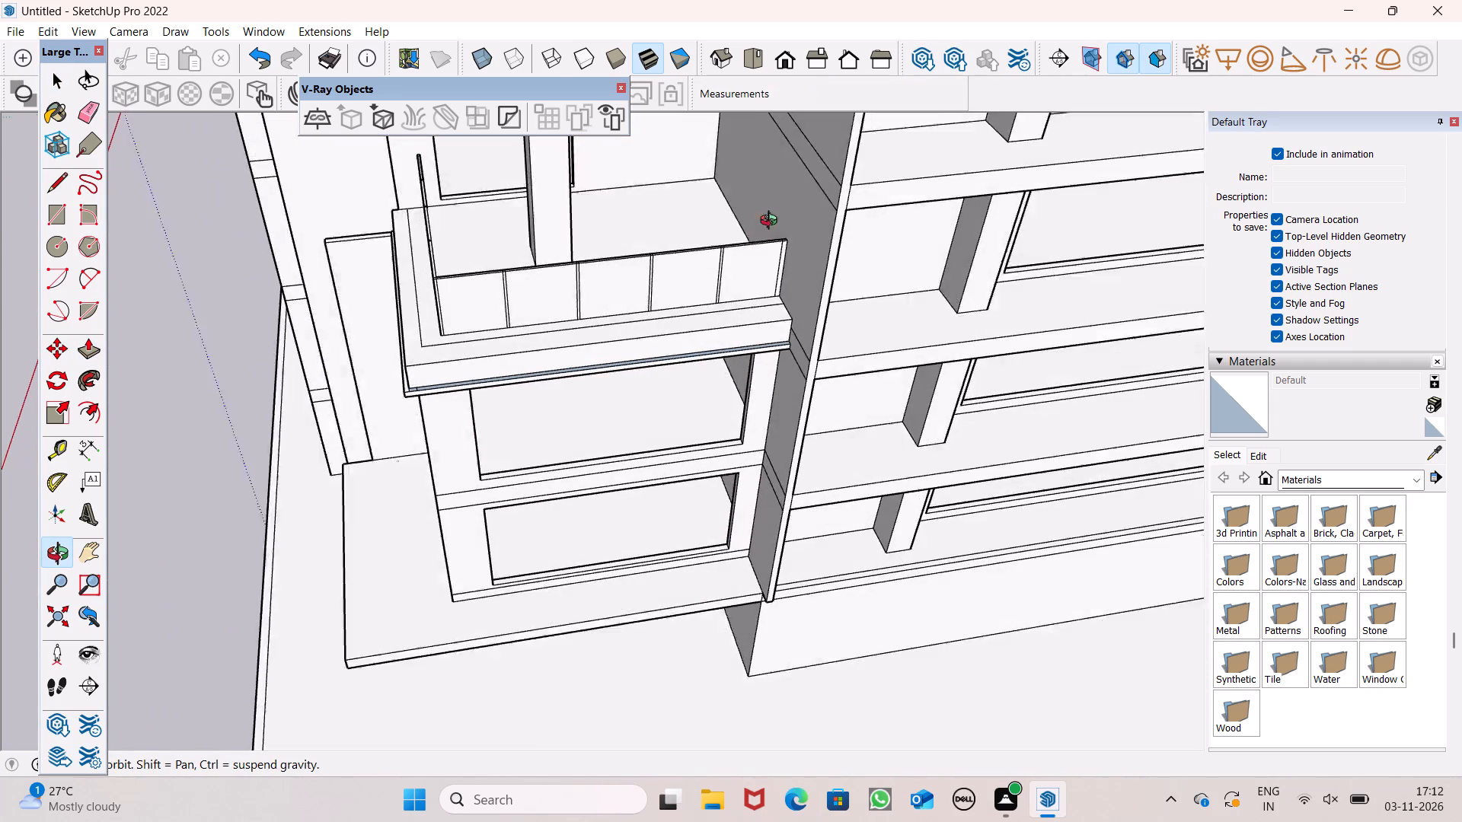
{"action": "middle_click_drag", "start_coordinate": [772, 222], "coordinate": [794, 205]}
{"action": "scroll", "coordinate": [496, 335], "scroll_direction": "up", "scroll_amount": 1}
{"action": "middle_click_drag", "start_coordinate": [514, 409], "coordinate": [416, 316]}
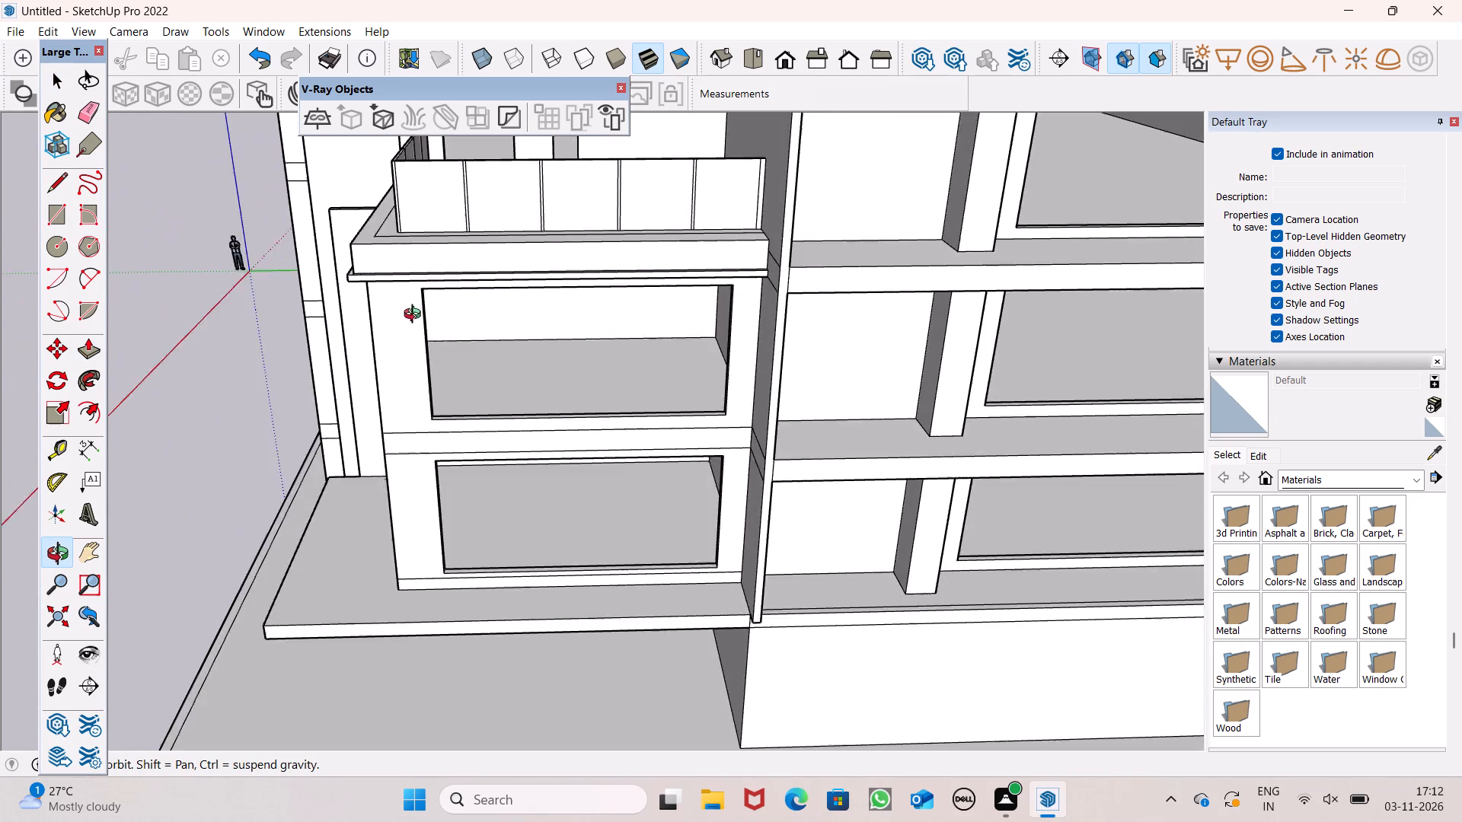
{"action": "middle_click_drag", "start_coordinate": [416, 316], "coordinate": [374, 285]}
{"action": "scroll", "coordinate": [366, 310], "scroll_direction": "down", "scroll_amount": 7}
{"action": "scroll", "coordinate": [329, 374], "scroll_direction": "down", "scroll_amount": 5}
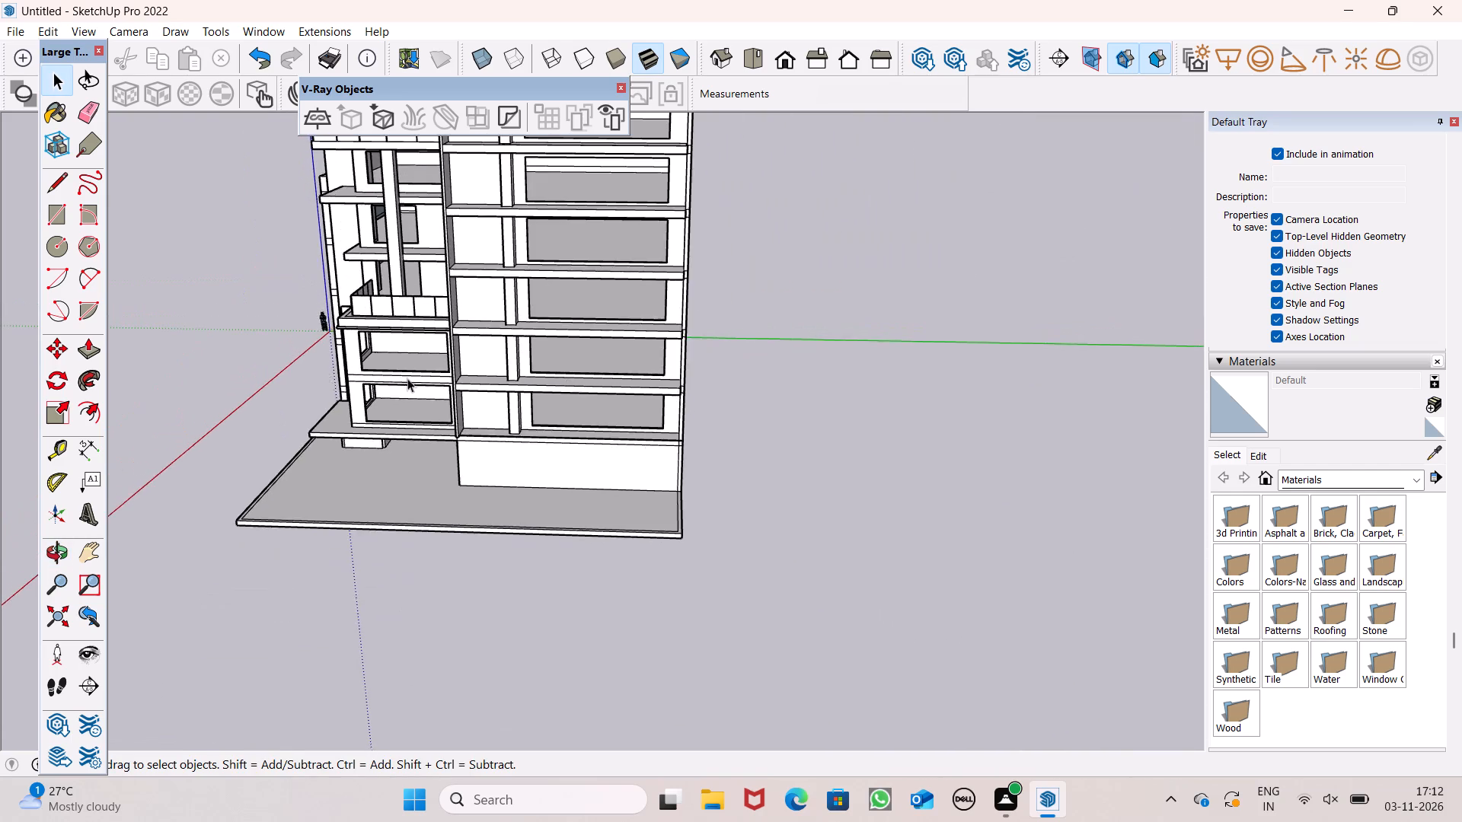
Place a guide on the undivided balcony slab, parallel to the dividing wall and about 10' 10" from it, at the column's front.
{"action": "middle_click_drag", "start_coordinate": [414, 378], "coordinate": [437, 562]}
{"action": "scroll", "coordinate": [439, 562], "scroll_direction": "up", "scroll_amount": 1}
{"action": "scroll", "coordinate": [510, 381], "scroll_direction": "up", "scroll_amount": 1}
{"action": "scroll", "coordinate": [484, 385], "scroll_direction": "down", "scroll_amount": 6}
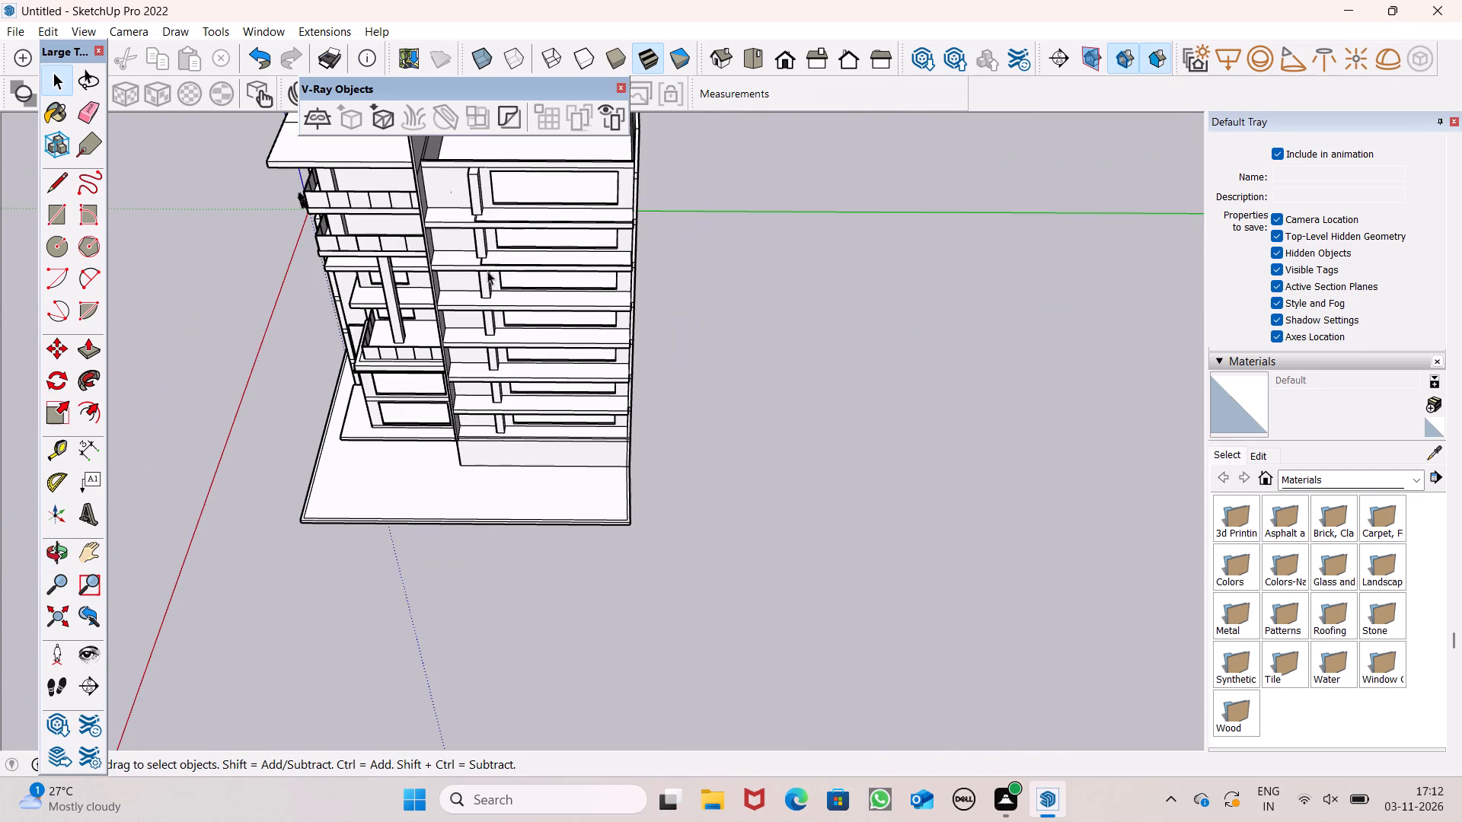
{"action": "scroll", "coordinate": [503, 248], "scroll_direction": "up", "scroll_amount": 16}
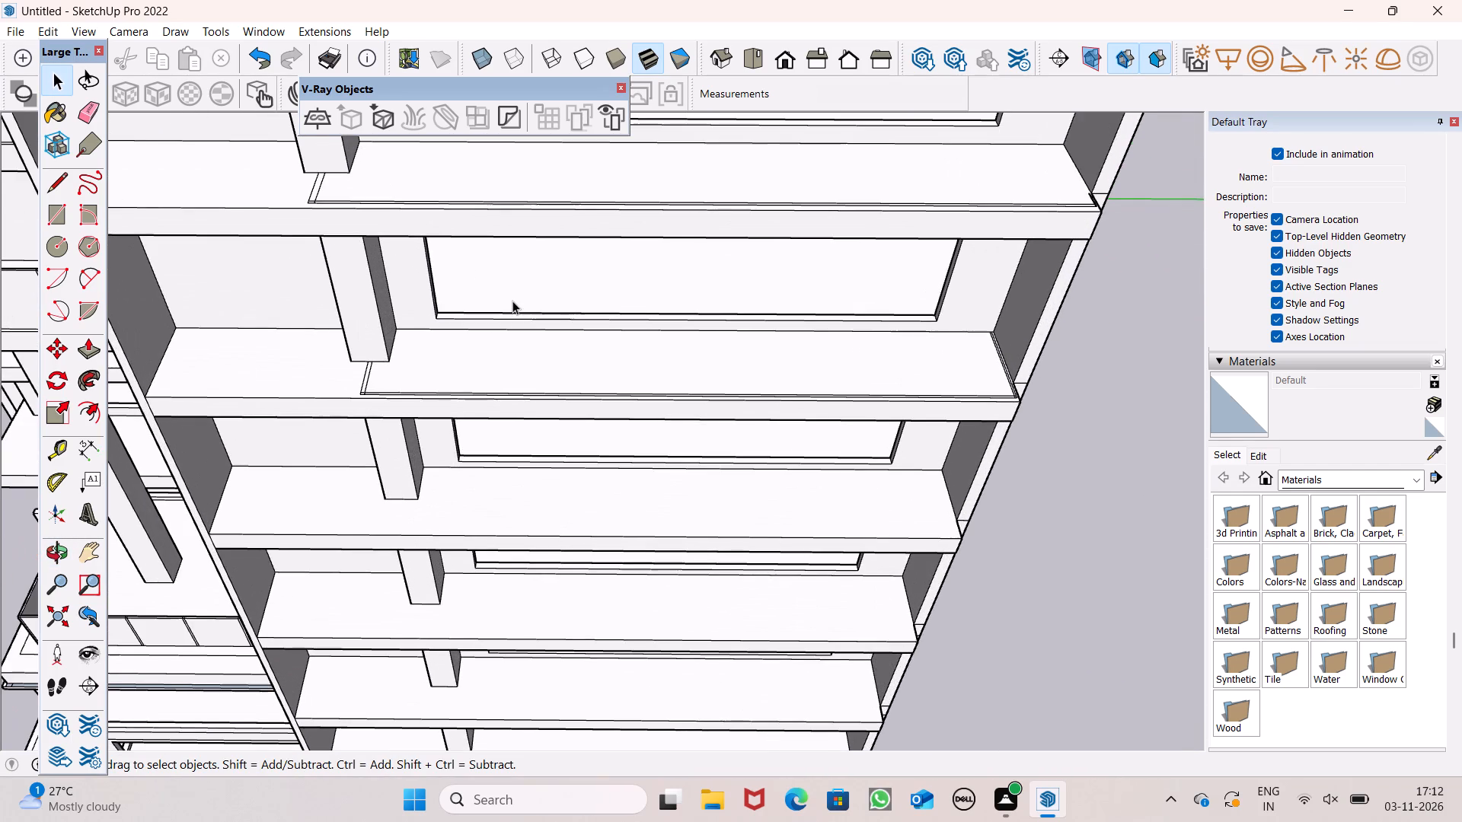
{"action": "middle_click_drag", "start_coordinate": [525, 340], "coordinate": [532, 409]}
{"action": "scroll", "coordinate": [532, 409], "scroll_direction": "up", "scroll_amount": 1}
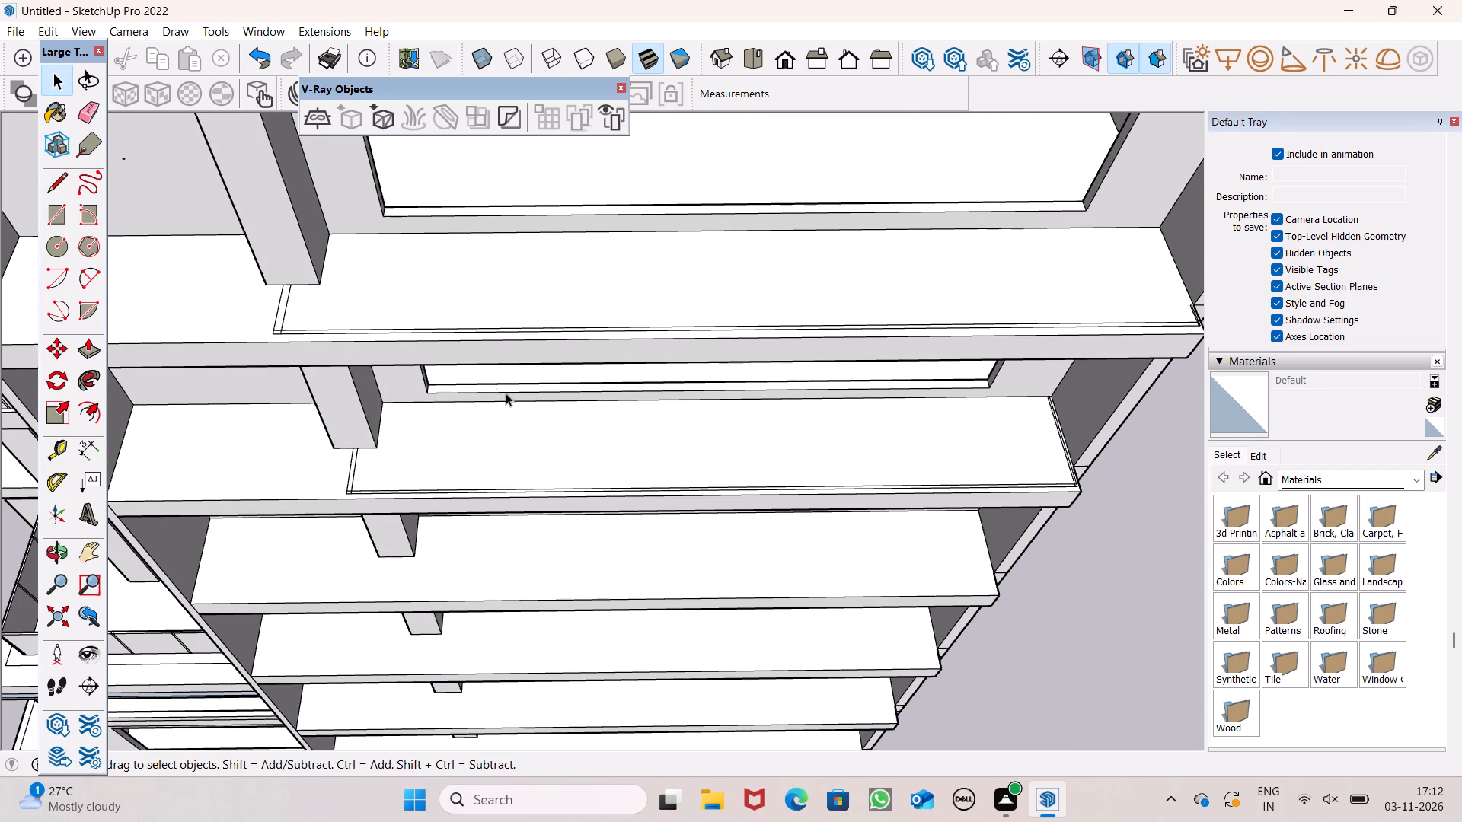
{"action": "left_click", "coordinate": [64, 448]}
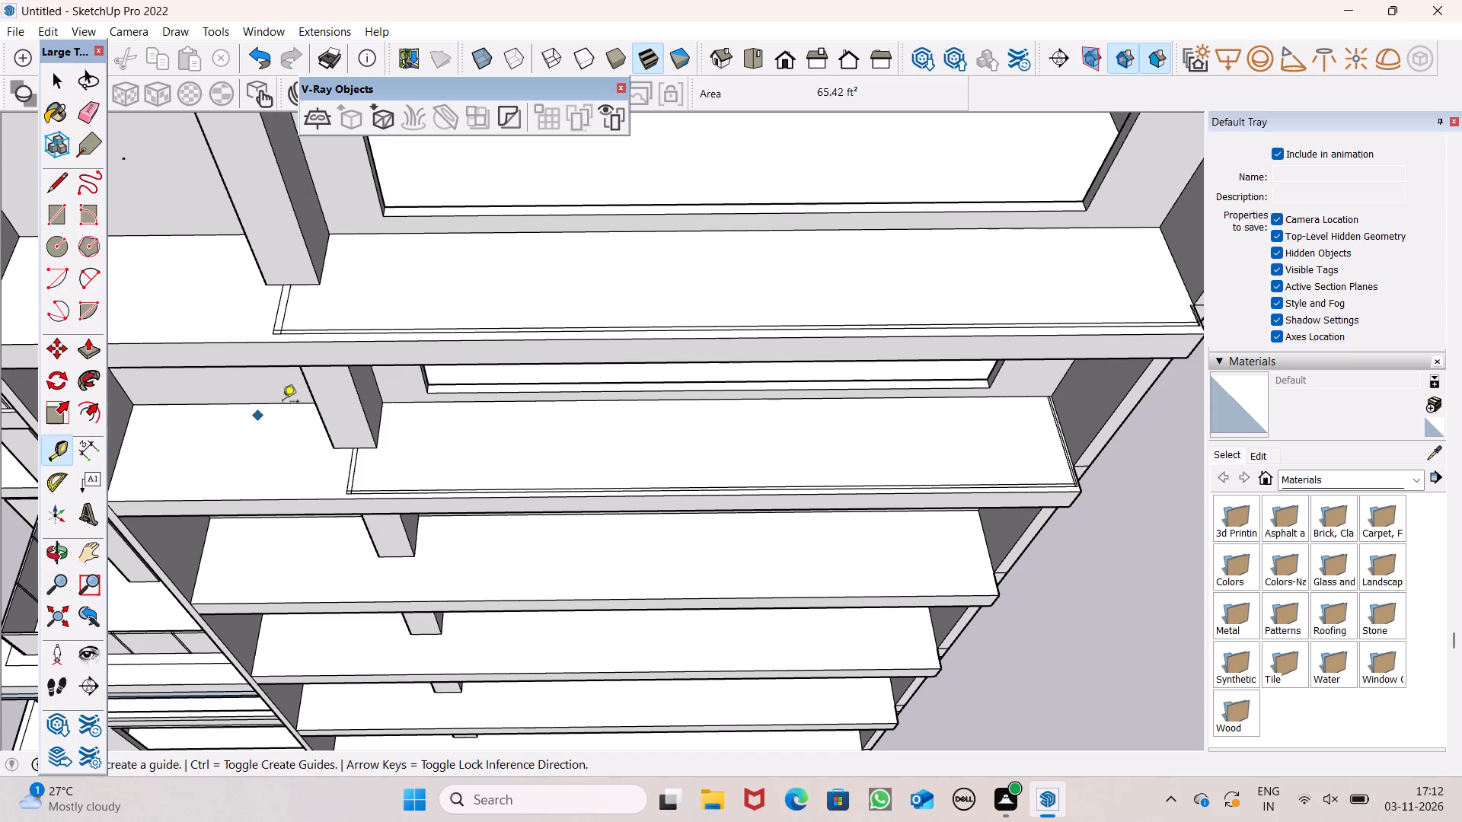
{"action": "scroll", "coordinate": [359, 367], "scroll_direction": "down", "scroll_amount": 5}
{"action": "scroll", "coordinate": [418, 516], "scroll_direction": "up", "scroll_amount": 7}
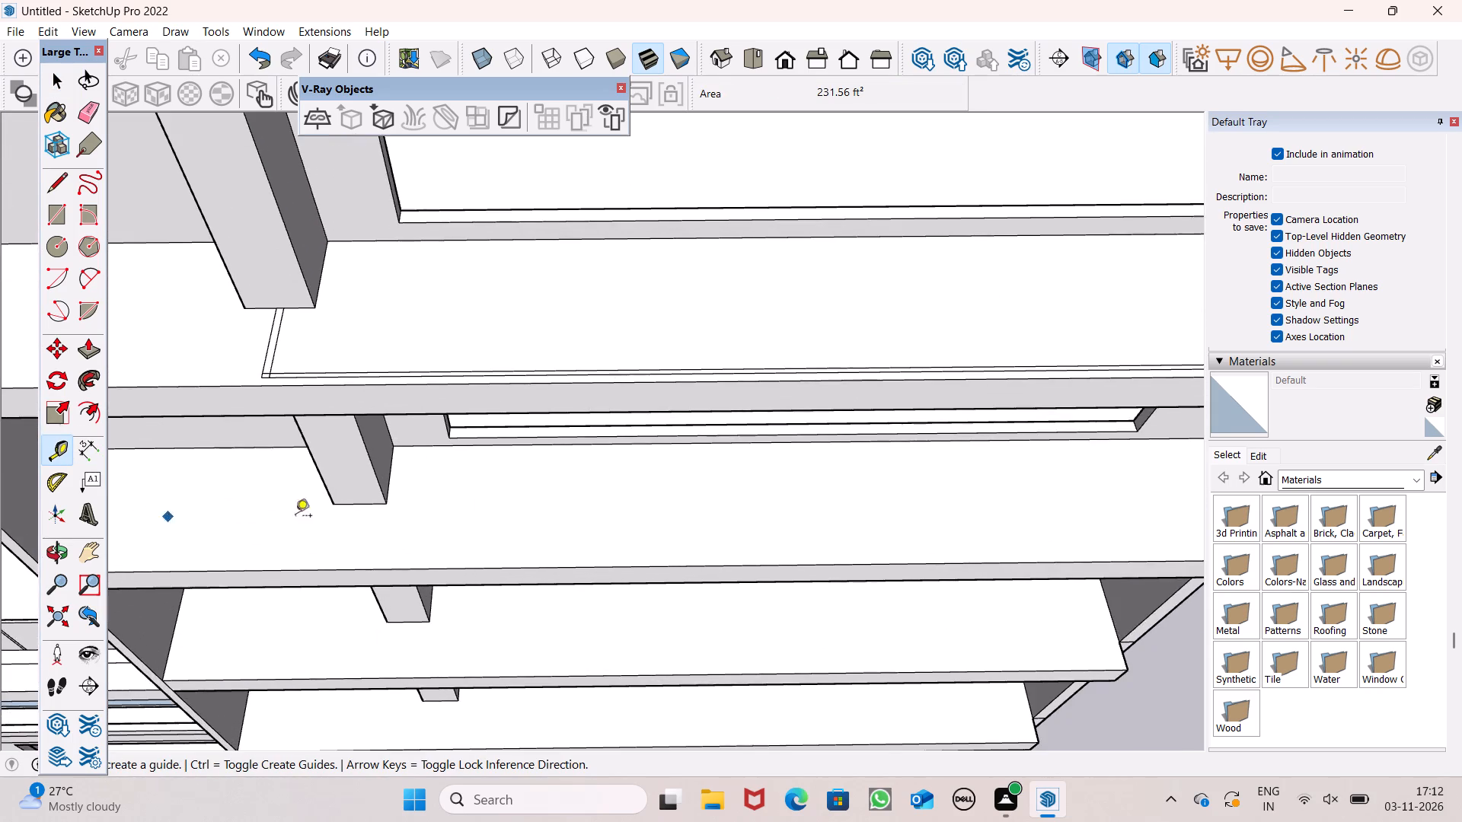
{"action": "scroll", "coordinate": [455, 517], "scroll_direction": "down", "scroll_amount": 4}
{"action": "left_click", "coordinate": [186, 521]}
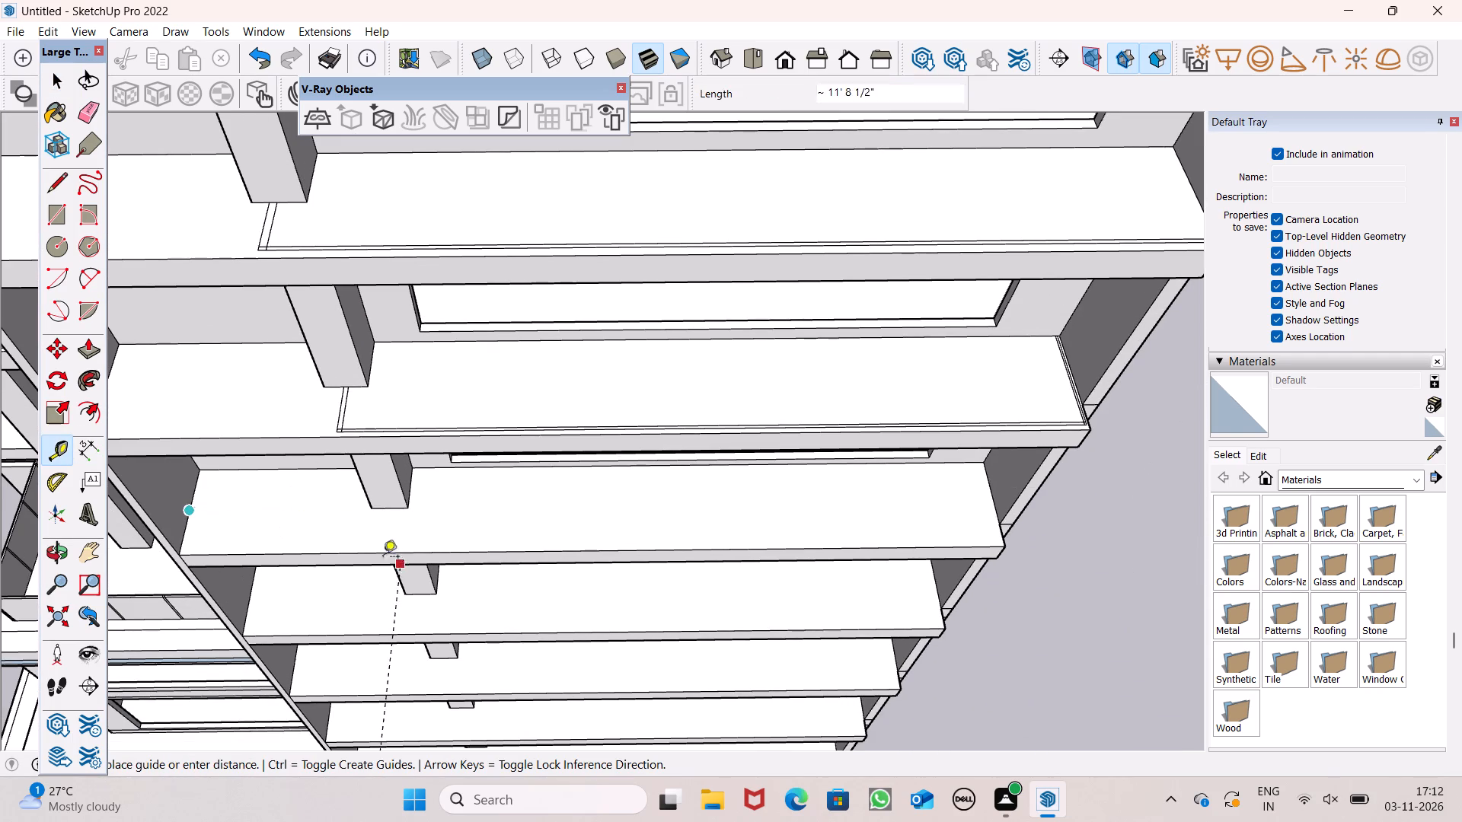
{"action": "scroll", "coordinate": [372, 555], "scroll_direction": "up", "scroll_amount": 12}
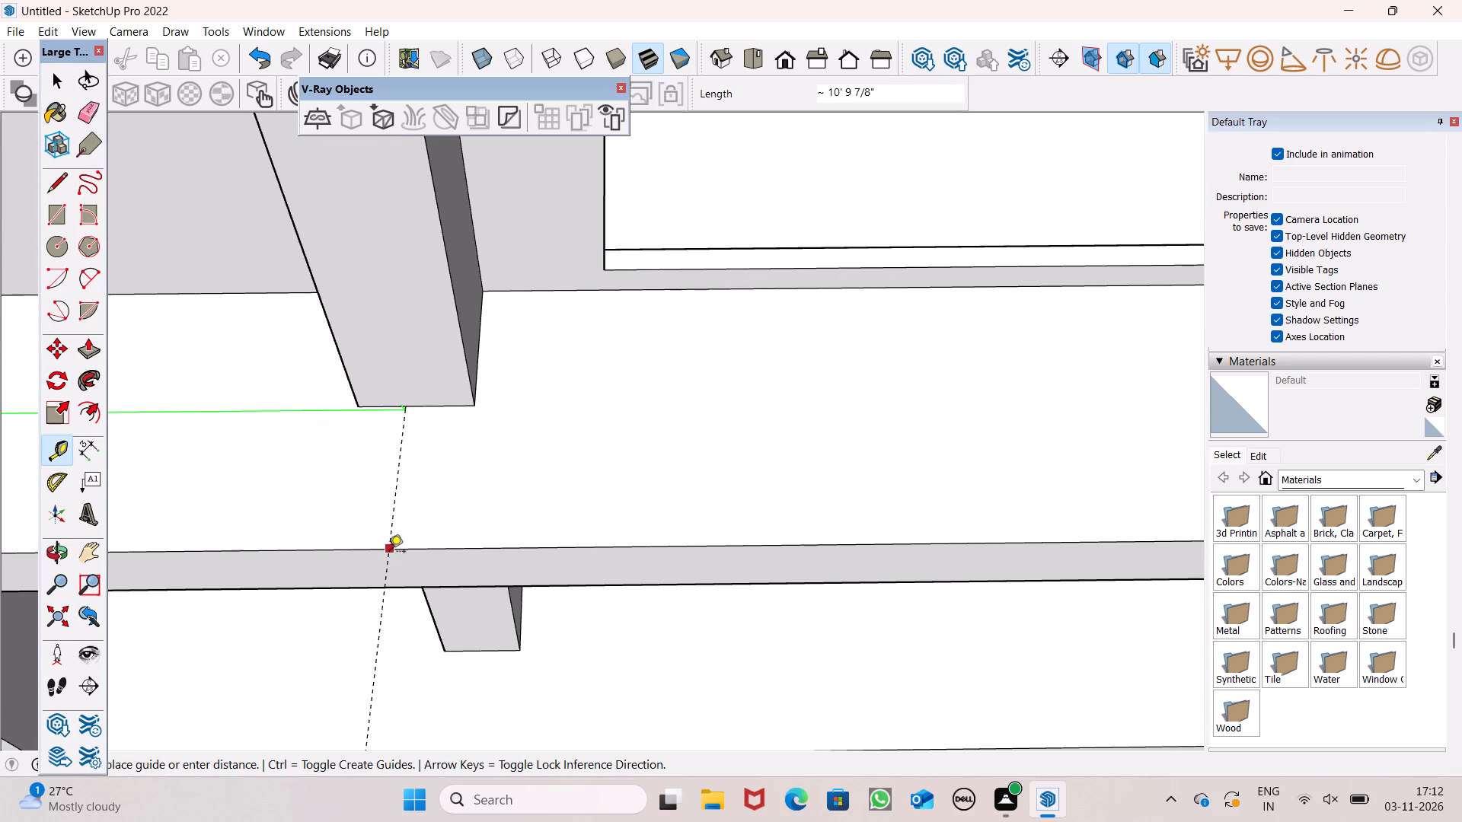
{"action": "left_click", "coordinate": [389, 553]}
{"action": "left_click", "coordinate": [389, 545]}
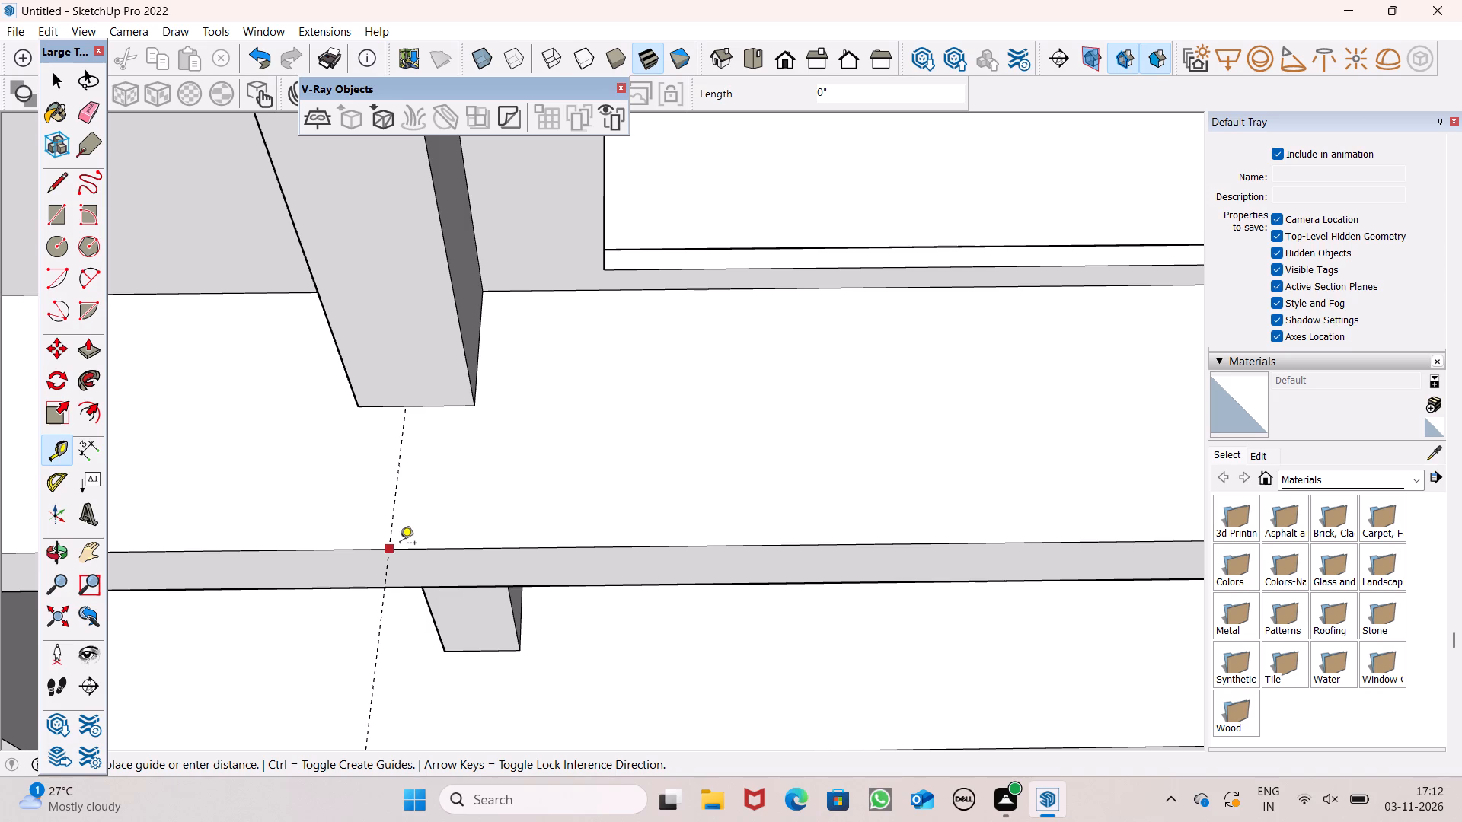
{"action": "key", "text": "space"}
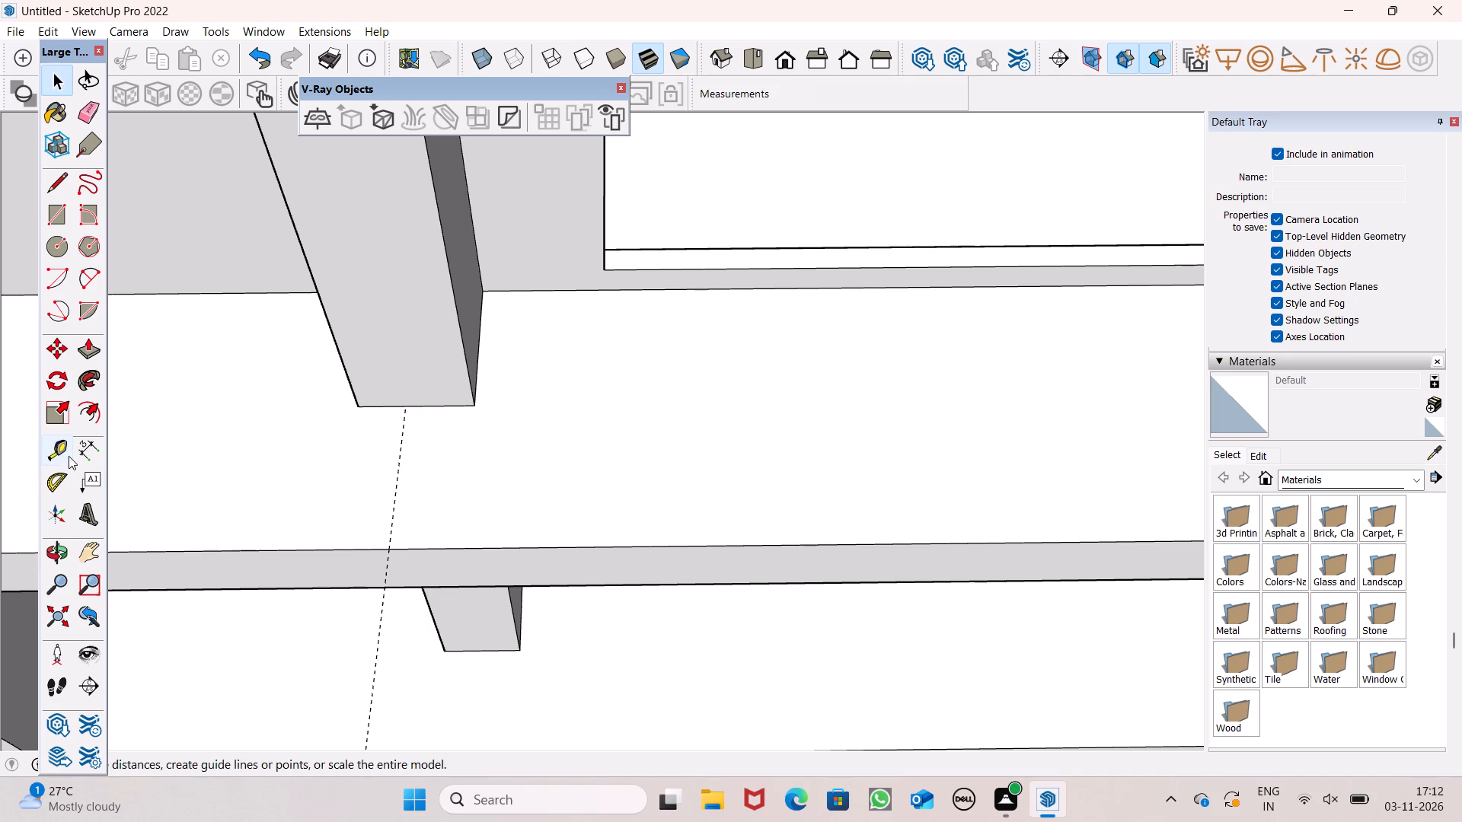
Place a parallel guide on the slab about 2" beyond the column guide, away from the dividing wall.
{"action": "left_click", "coordinate": [67, 451]}
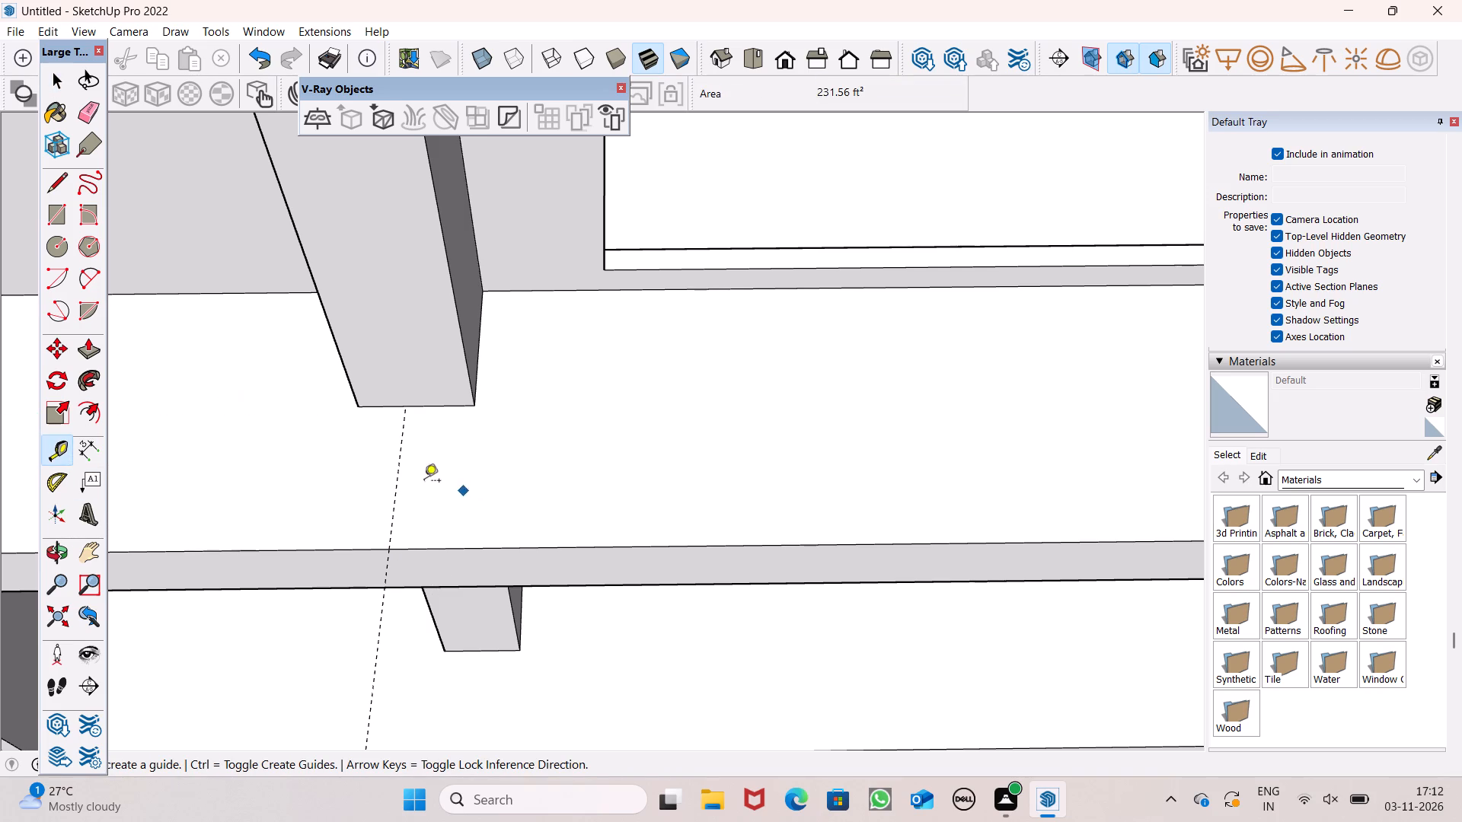
{"action": "scroll", "coordinate": [398, 479], "scroll_direction": "up", "scroll_amount": 5}
{"action": "left_click_drag", "start_coordinate": [397, 477], "coordinate": [416, 476]}
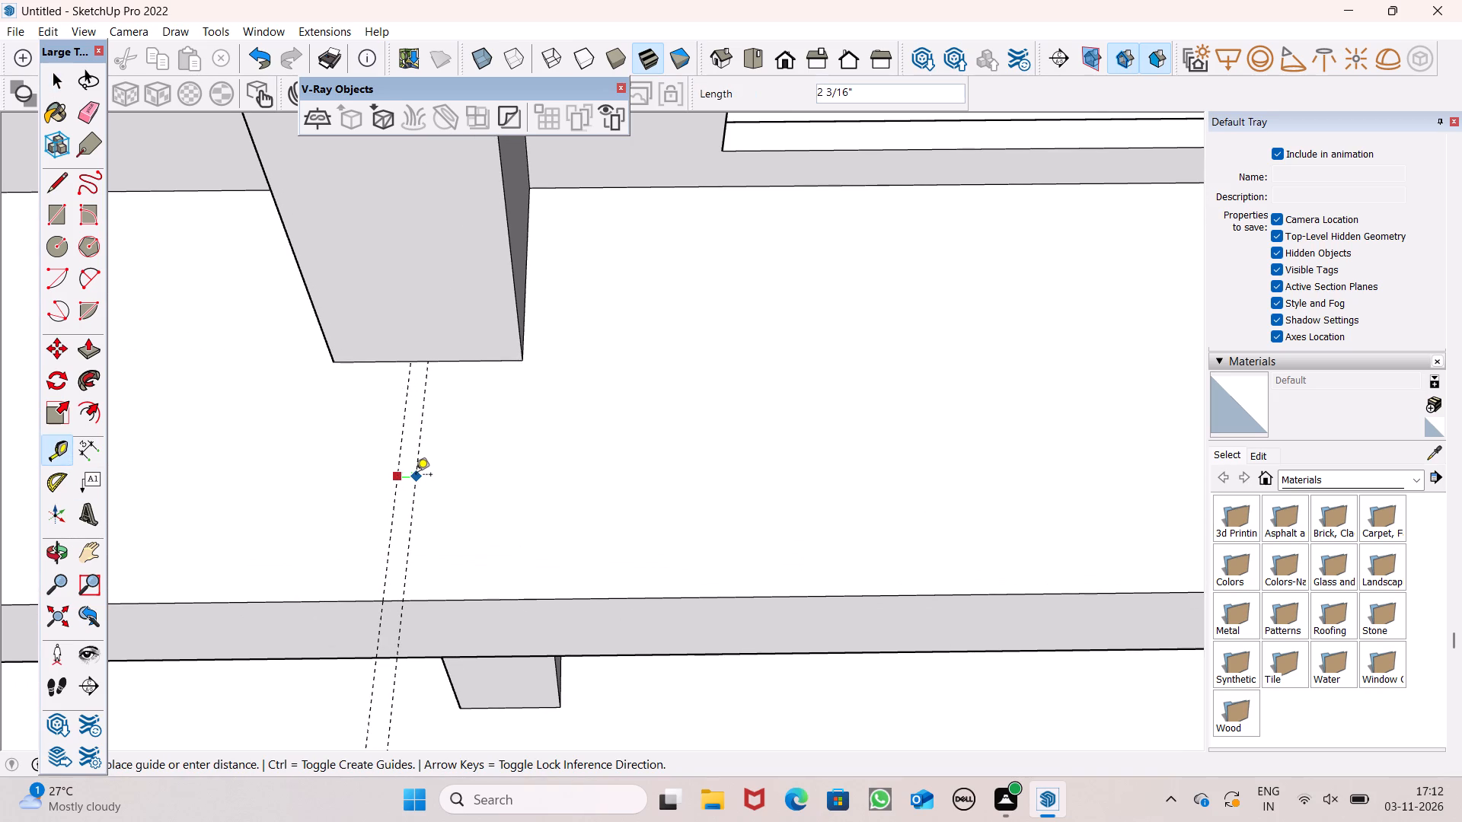
{"action": "left_click_drag", "start_coordinate": [416, 476], "coordinate": [413, 476]}
Place two parallel guides inside the slab's front edge, the first about 1 7/16" in and the second farther in.
{"action": "scroll", "coordinate": [214, 423], "scroll_direction": "down", "scroll_amount": 4}
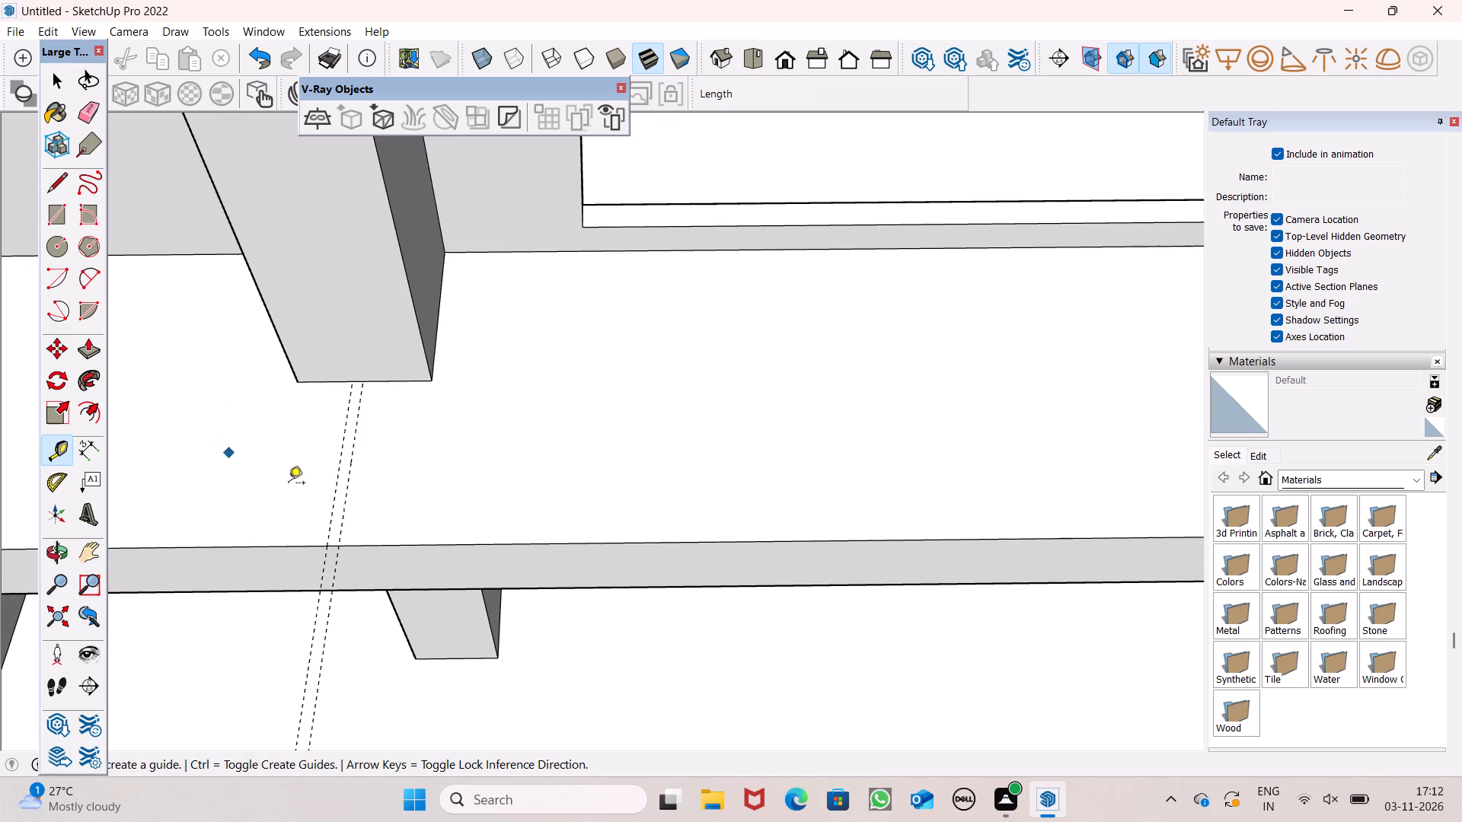
{"action": "scroll", "coordinate": [363, 532], "scroll_direction": "up", "scroll_amount": 5}
{"action": "scroll", "coordinate": [359, 521], "scroll_direction": "down", "scroll_amount": 8}
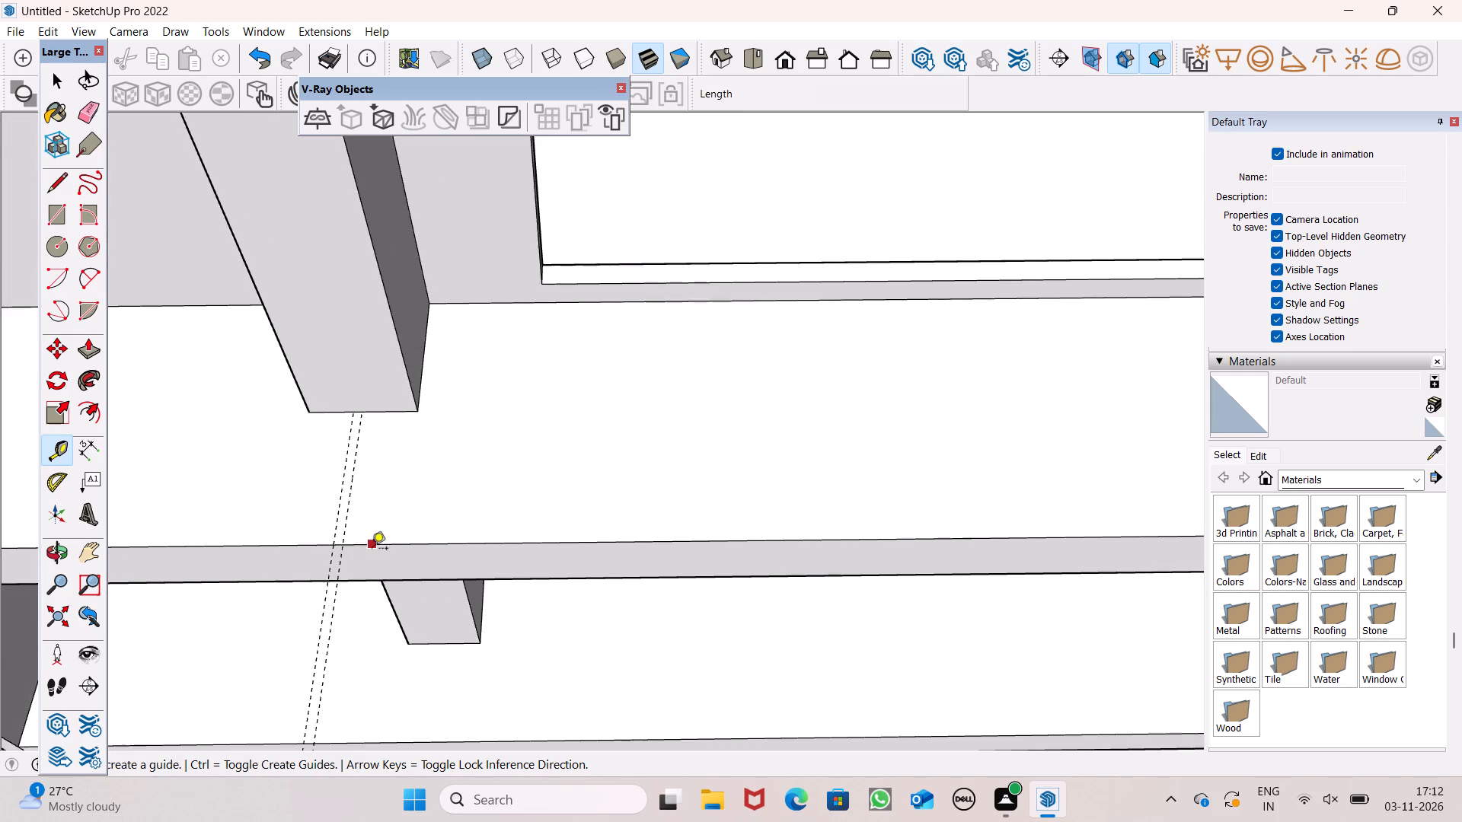
{"action": "scroll", "coordinate": [372, 550], "scroll_direction": "down", "scroll_amount": 7}
{"action": "scroll", "coordinate": [386, 571], "scroll_direction": "up", "scroll_amount": 7}
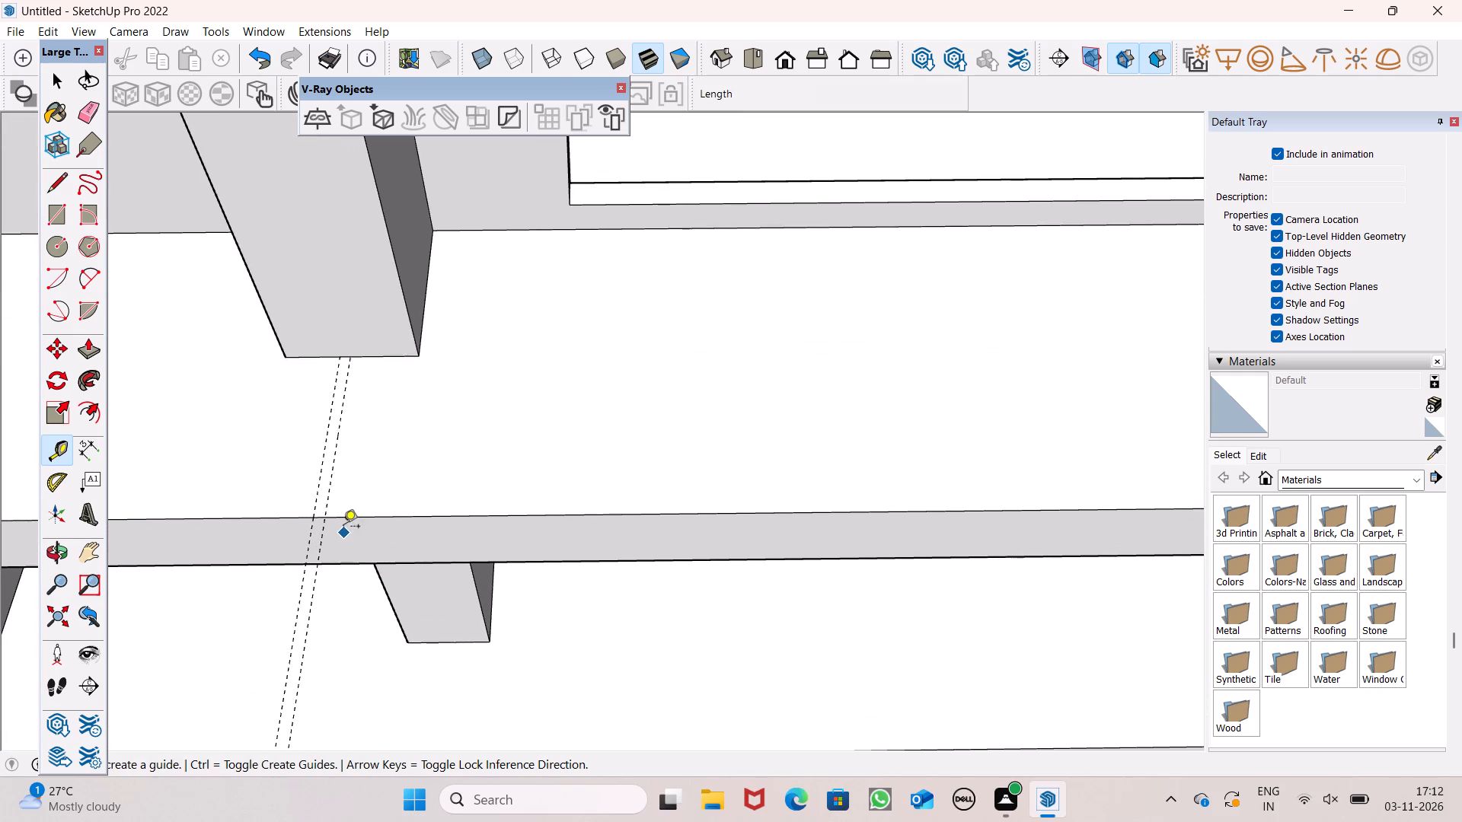
{"action": "scroll", "coordinate": [343, 524], "scroll_direction": "up", "scroll_amount": 11}
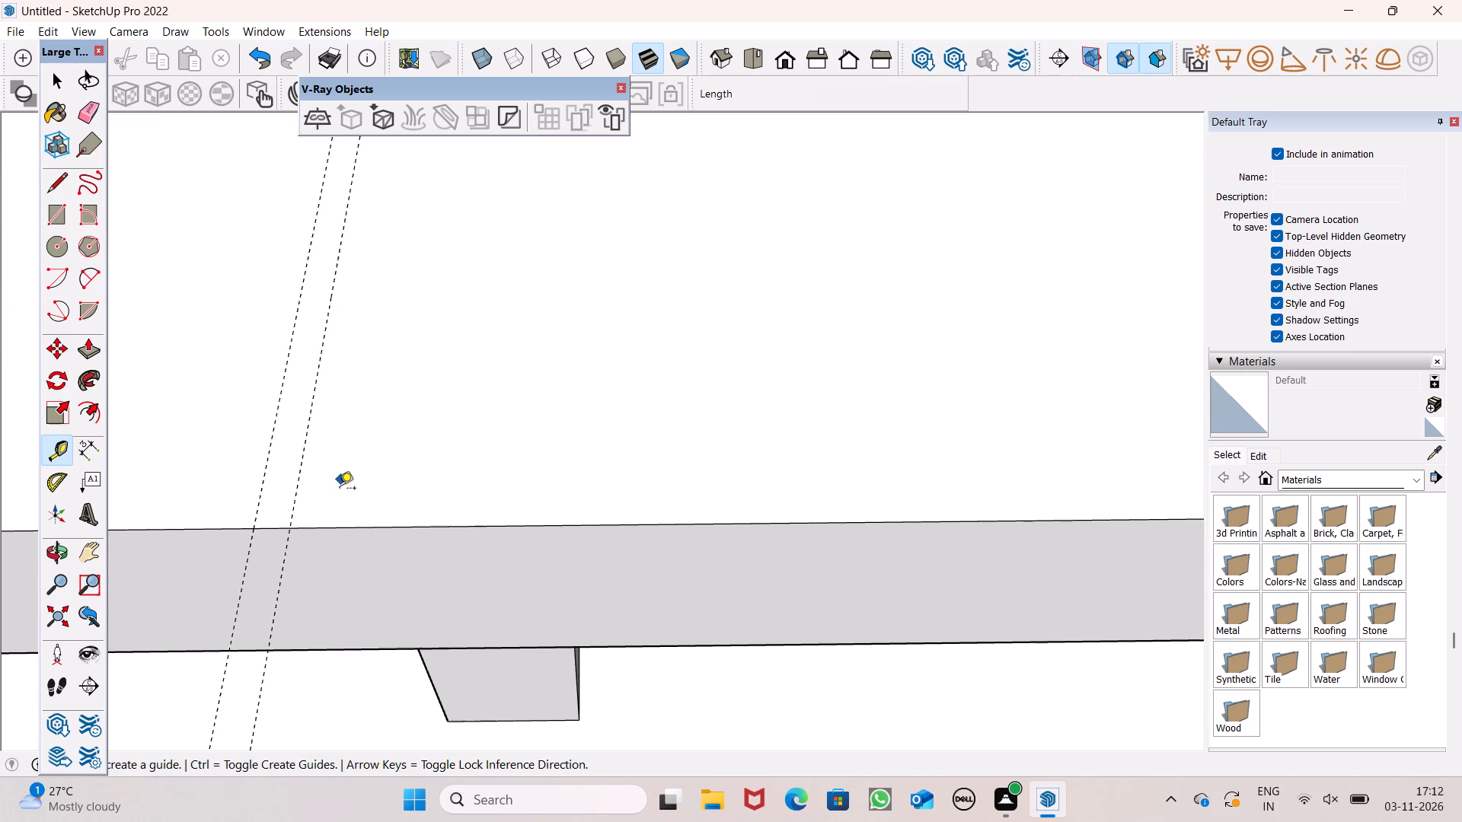
{"action": "scroll", "coordinate": [339, 501], "scroll_direction": "down", "scroll_amount": 2}
{"action": "left_click", "coordinate": [341, 523]}
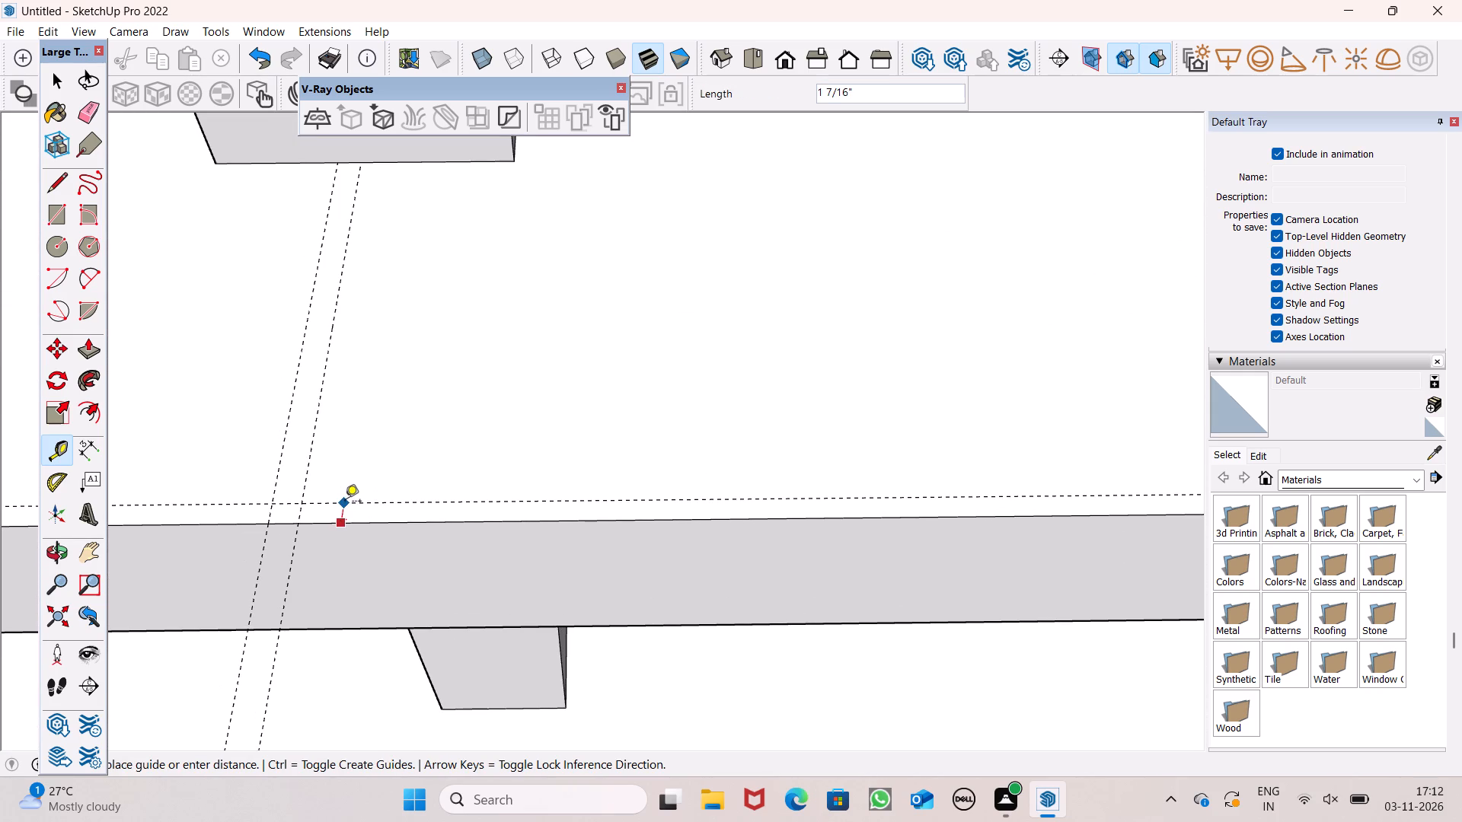
{"action": "left_click", "coordinate": [345, 502]}
{"action": "left_click", "coordinate": [345, 505]}
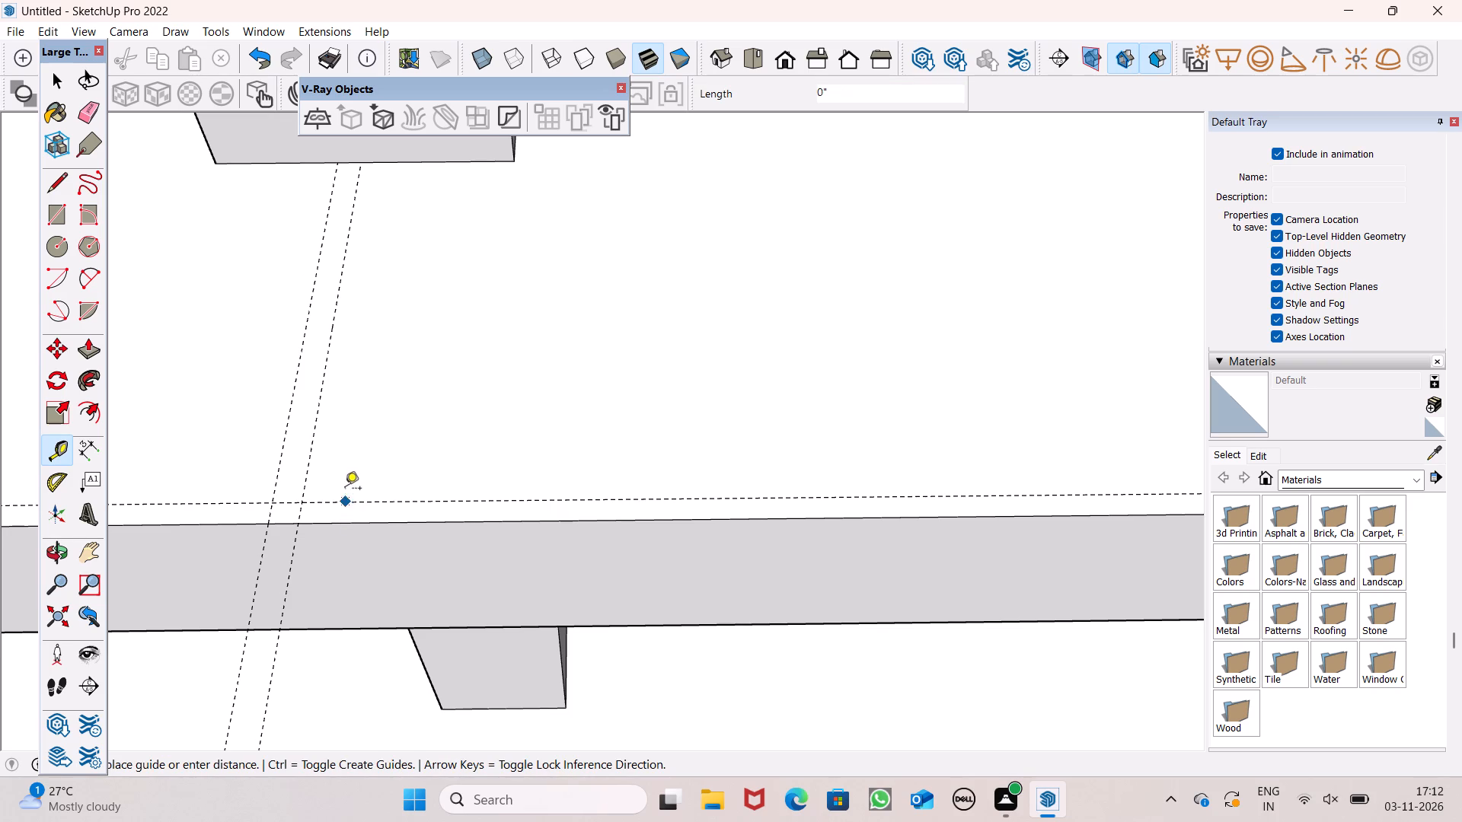
{"action": "left_click", "coordinate": [343, 481]}
Place a guide about 13/16" inside the slab's far end edge, parallel to the outer side wall.
{"action": "scroll", "coordinate": [300, 400], "scroll_direction": "down", "scroll_amount": 8}
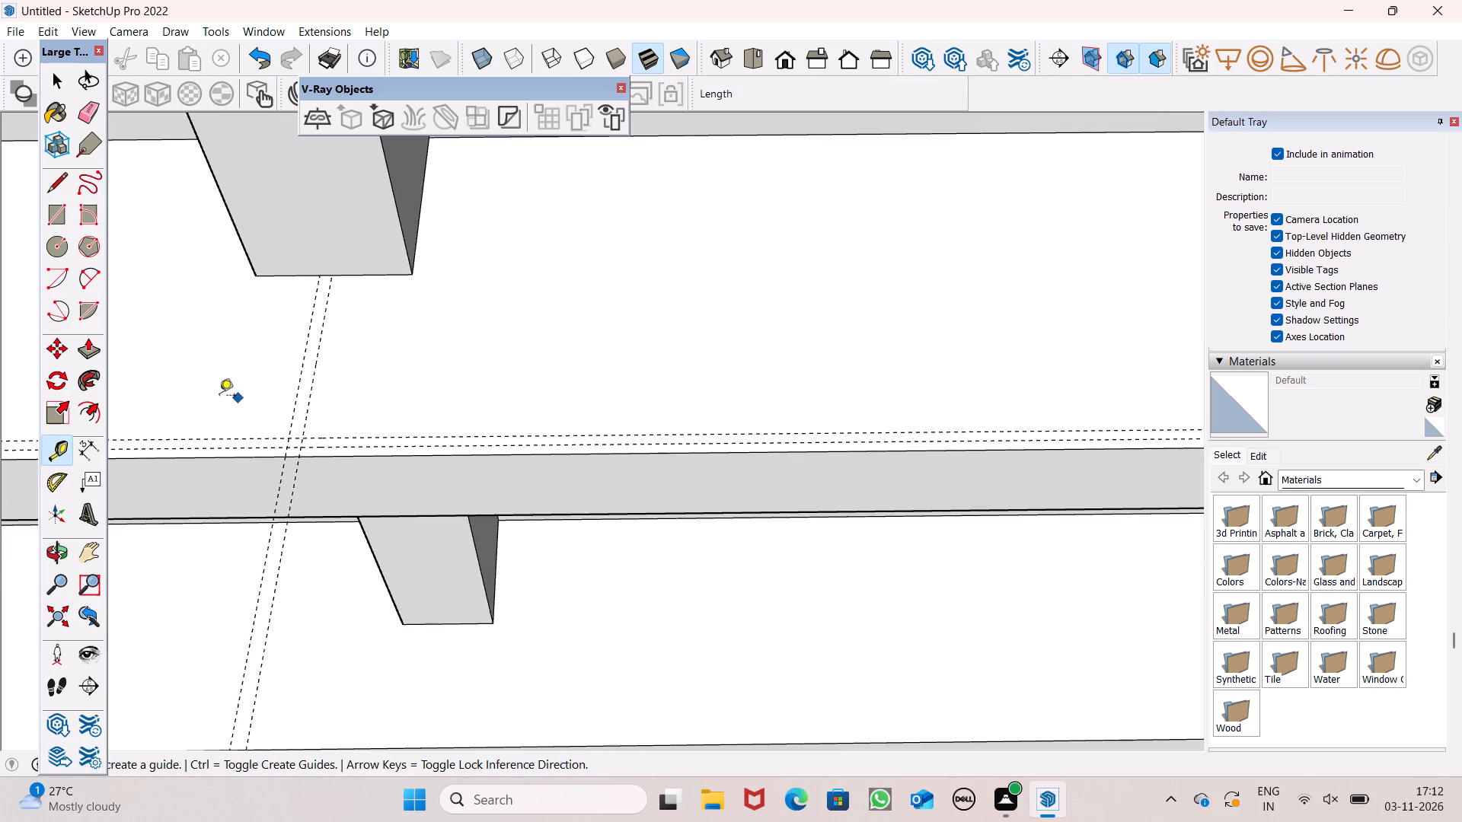
{"action": "scroll", "coordinate": [194, 400], "scroll_direction": "down", "scroll_amount": 14}
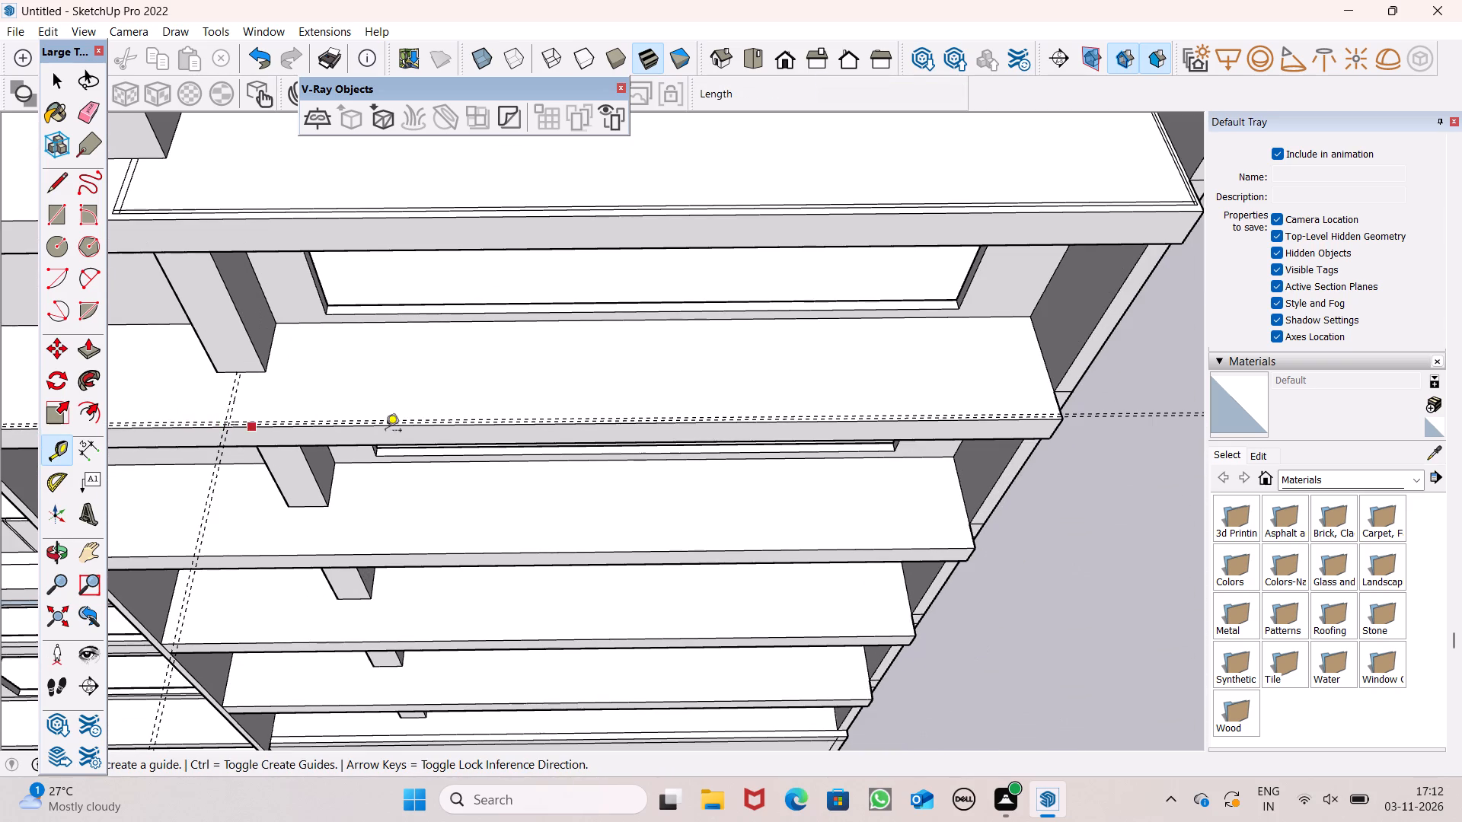
{"action": "scroll", "coordinate": [1010, 398], "scroll_direction": "up", "scroll_amount": 6}
{"action": "scroll", "coordinate": [893, 363], "scroll_direction": "up", "scroll_amount": 8}
{"action": "scroll", "coordinate": [892, 354], "scroll_direction": "down", "scroll_amount": 5}
{"action": "scroll", "coordinate": [800, 190], "scroll_direction": "up", "scroll_amount": 1}
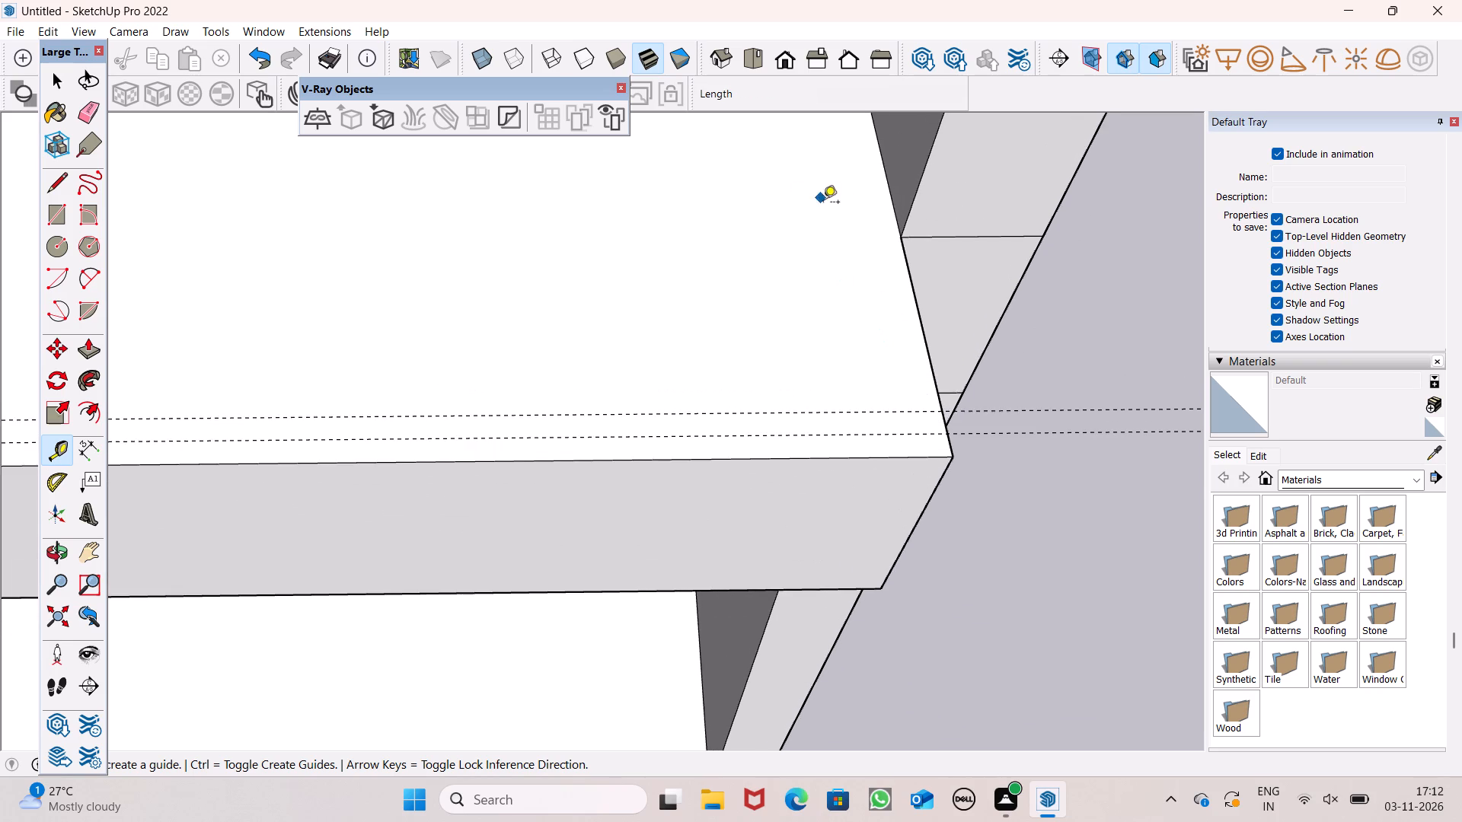
{"action": "scroll", "coordinate": [865, 213], "scroll_direction": "up", "scroll_amount": 4}
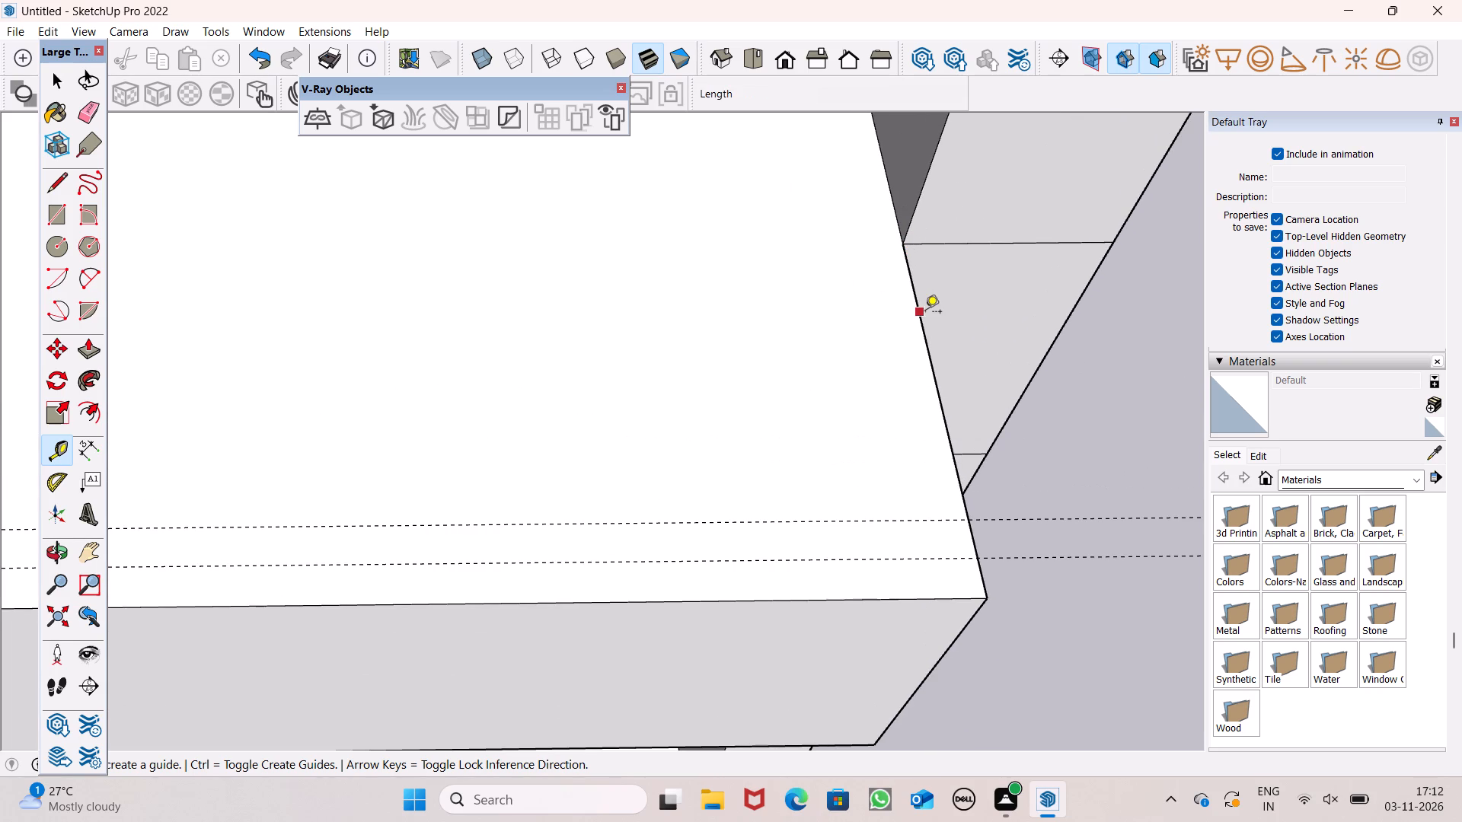
{"action": "left_click", "coordinate": [925, 314]}
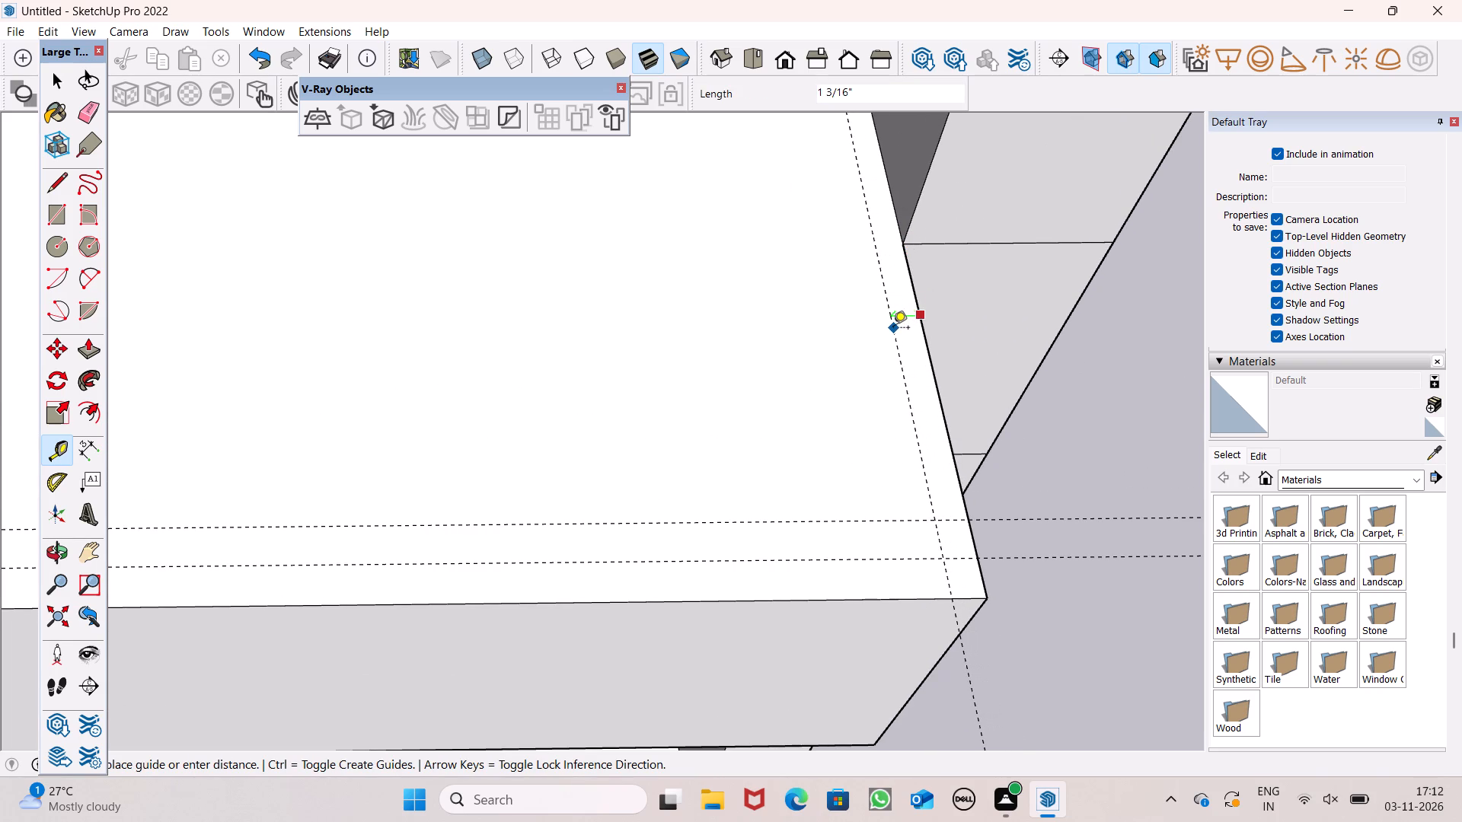
{"action": "left_click", "coordinate": [900, 323]}
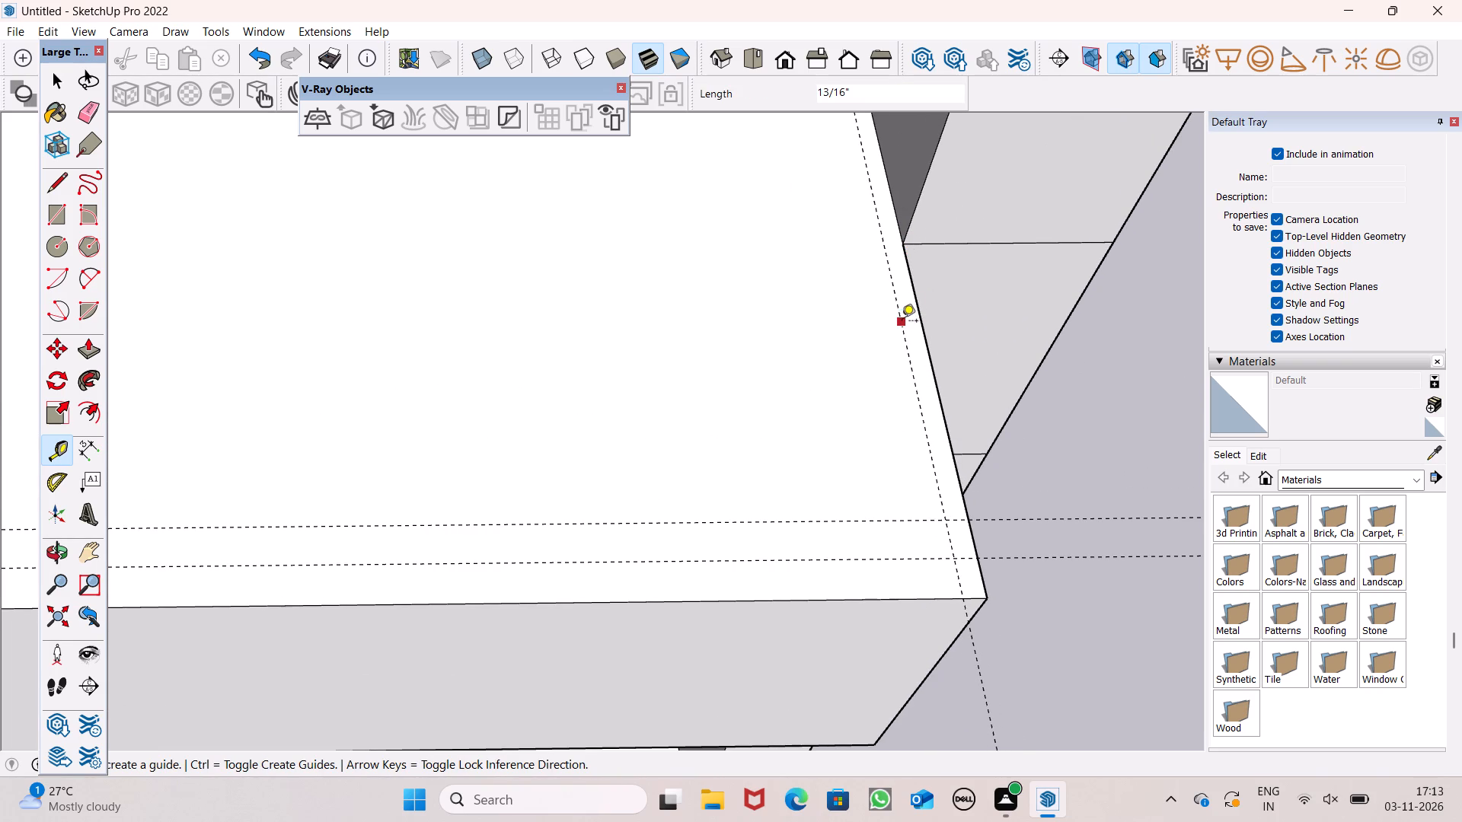
{"action": "scroll", "coordinate": [868, 427], "scroll_direction": "down", "scroll_amount": 14}
{"action": "scroll", "coordinate": [851, 515], "scroll_direction": "down", "scroll_amount": 6}
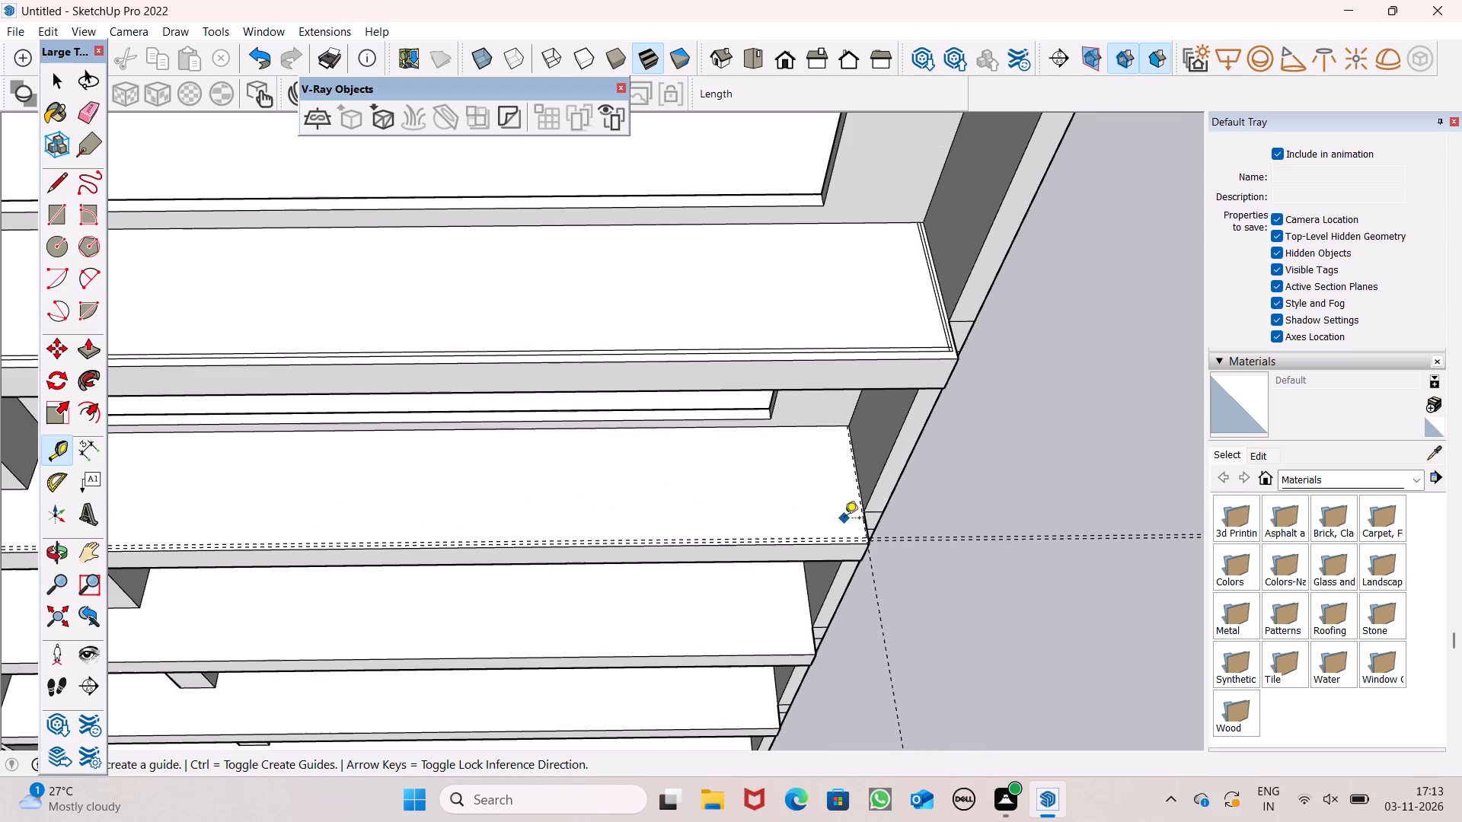
{"action": "scroll", "coordinate": [915, 532], "scroll_direction": "up", "scroll_amount": 2}
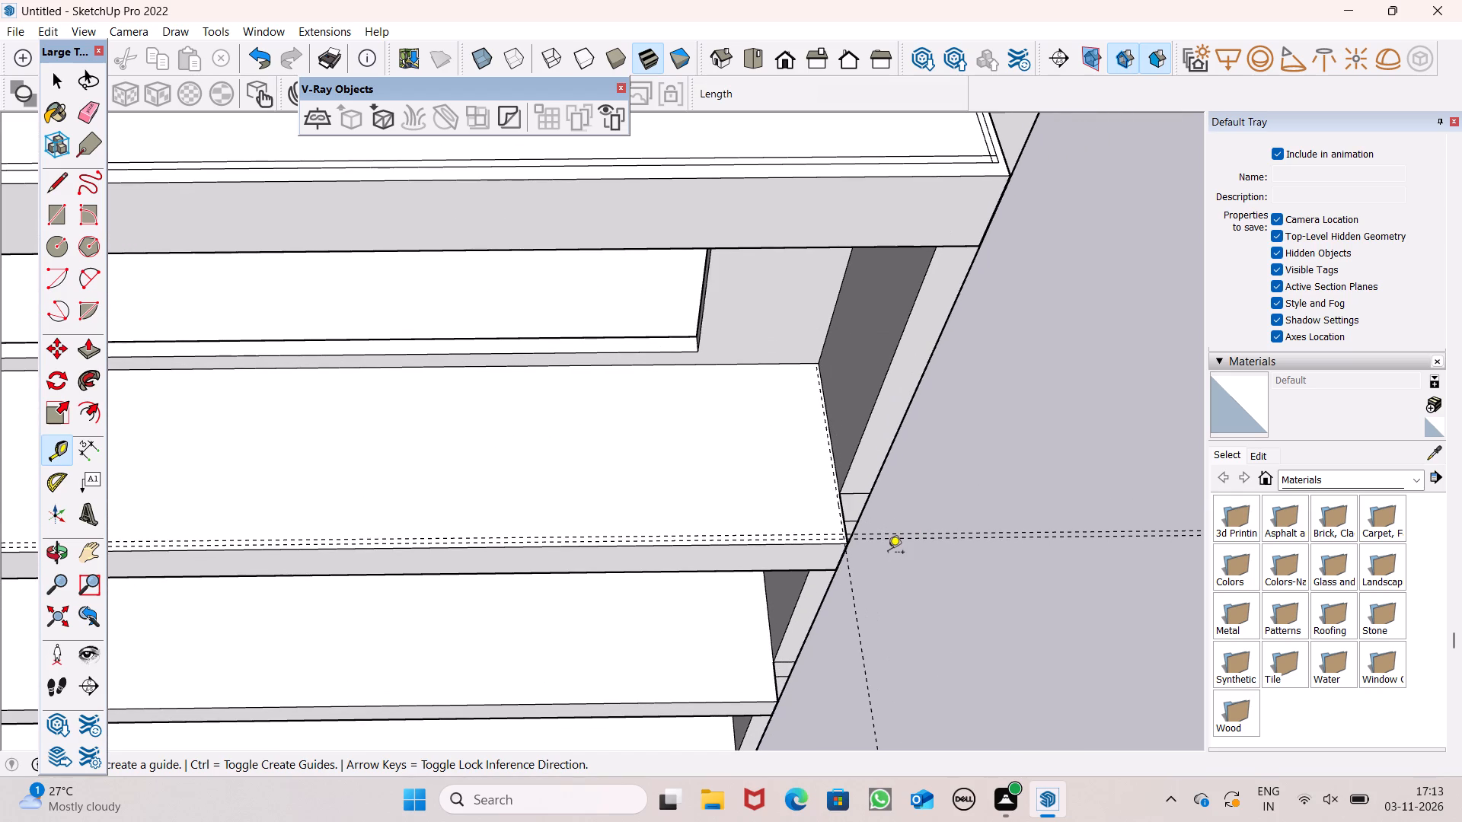
Place a second guide about 1 3/16" inside the existing guide at the balcony slab's far end, parallel to it.
{"action": "scroll", "coordinate": [888, 553], "scroll_direction": "up", "scroll_amount": 1}
{"action": "scroll", "coordinate": [828, 521], "scroll_direction": "up", "scroll_amount": 8}
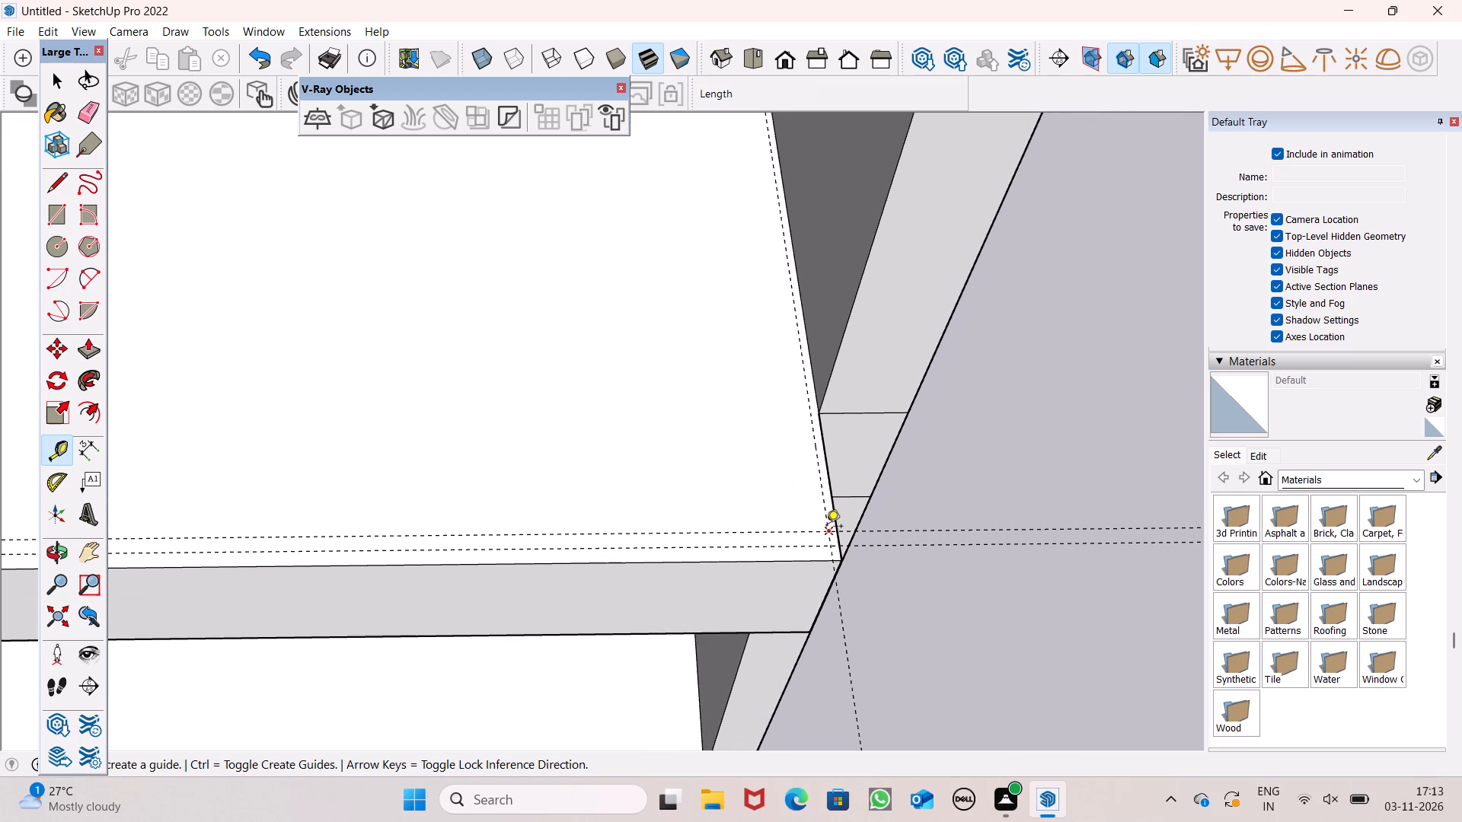
{"action": "left_click_drag", "start_coordinate": [819, 508], "coordinate": [808, 518]}
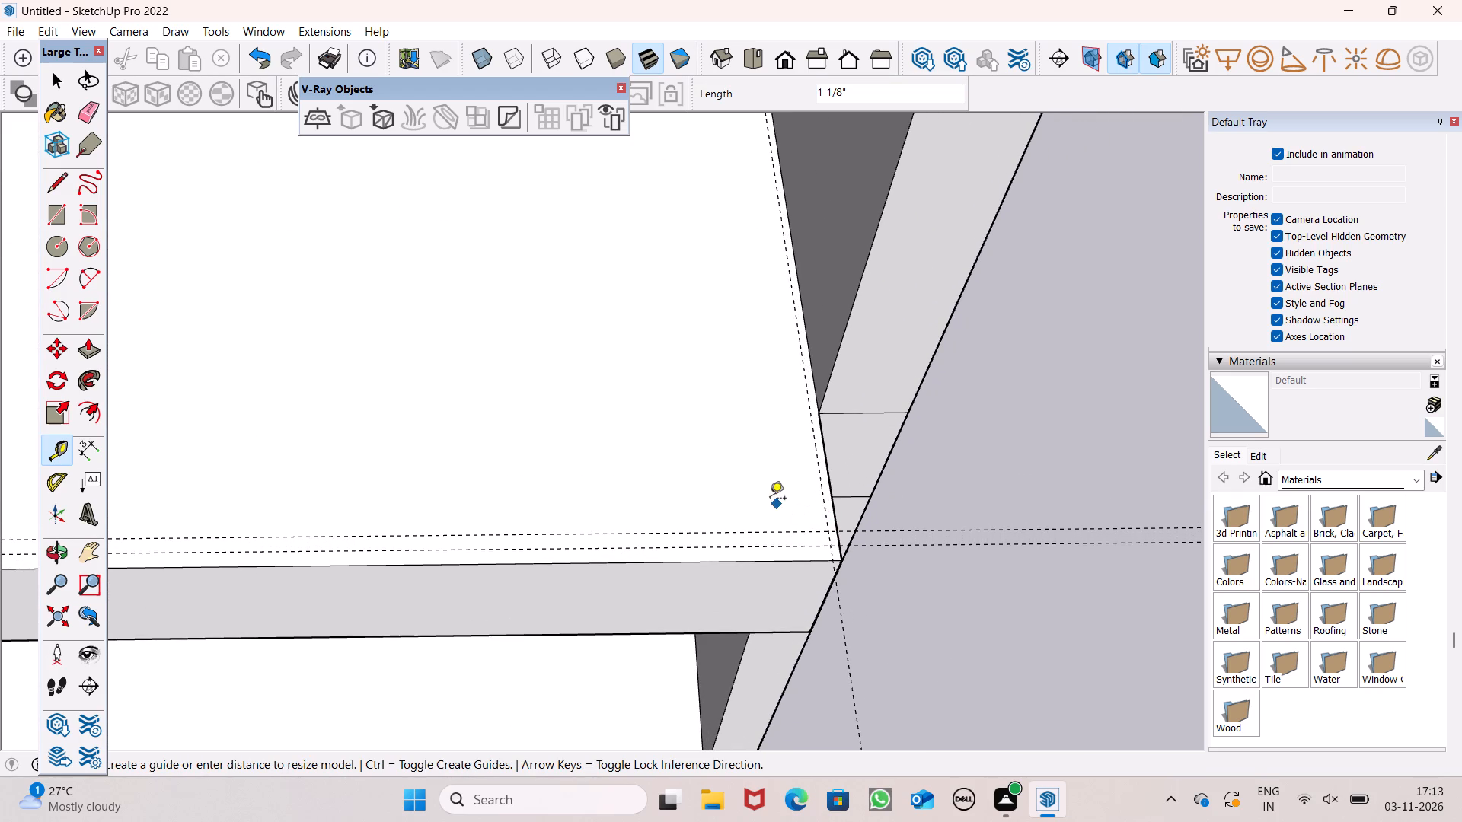
{"action": "left_click_drag", "start_coordinate": [819, 490], "coordinate": [810, 495]}
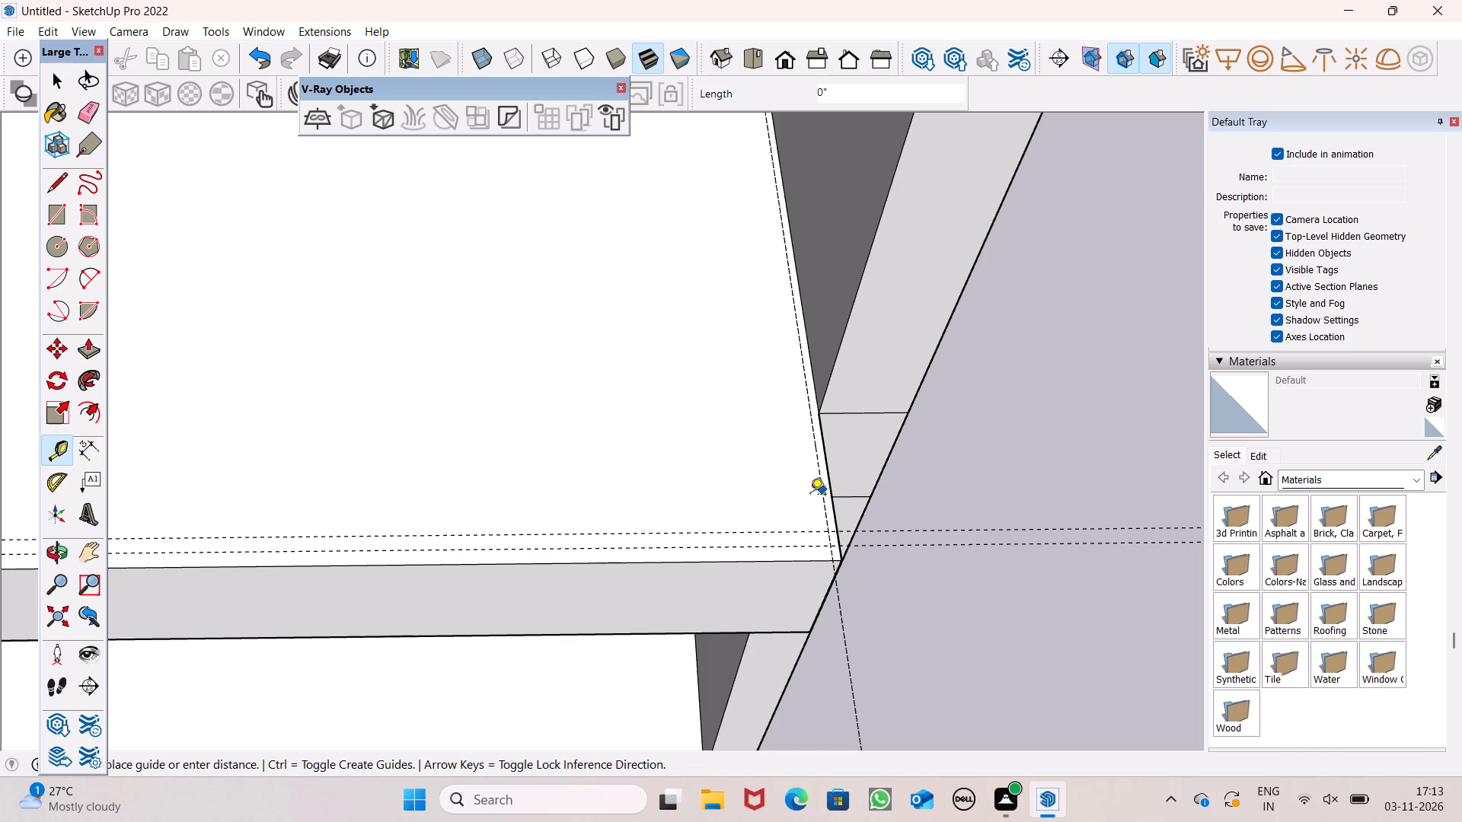
{"action": "left_click_drag", "start_coordinate": [810, 495], "coordinate": [810, 497]}
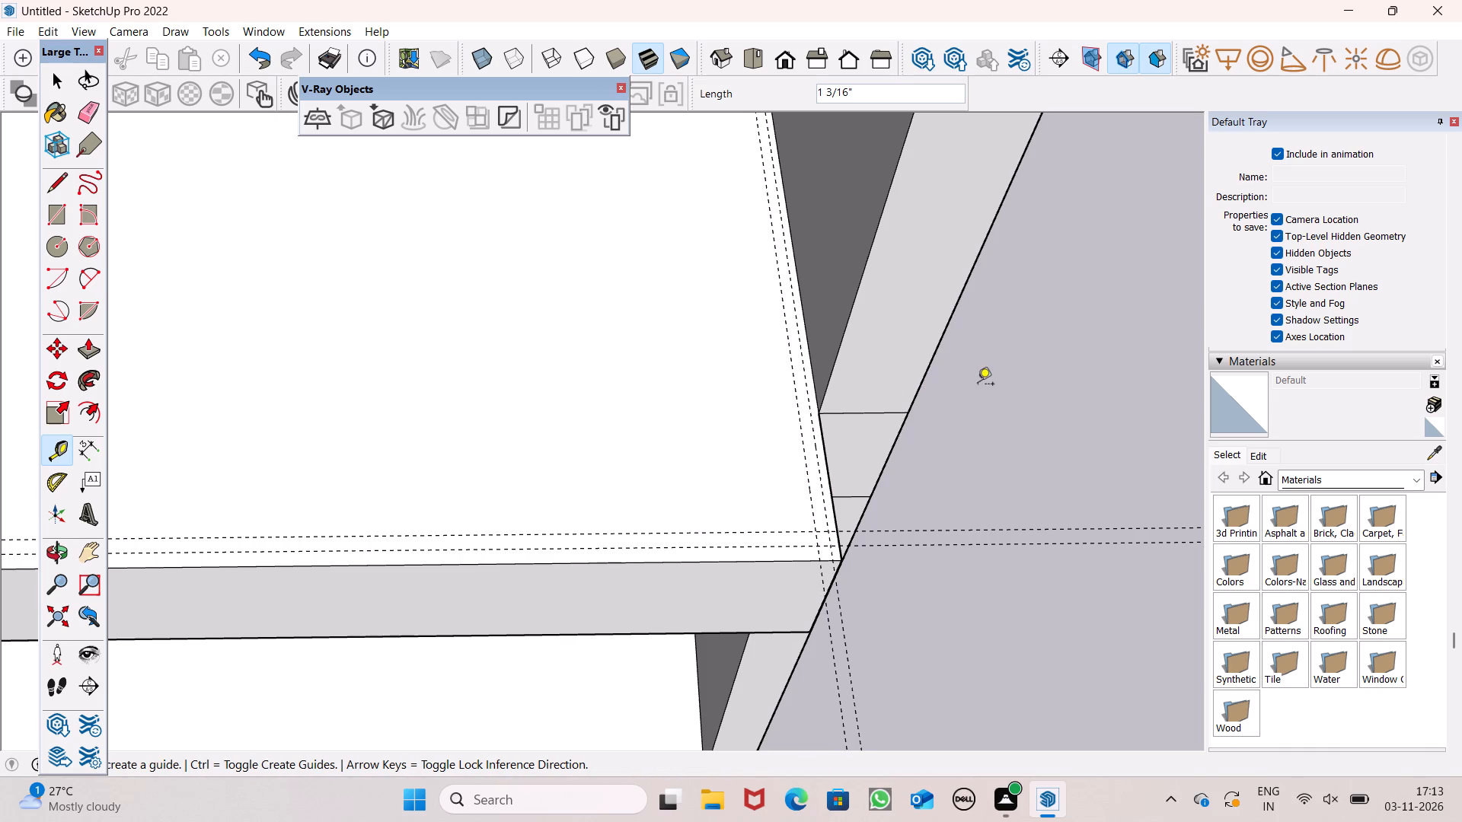
Place two parallel guides at the column's front on the next slab down, about 10' 7 11/16" from the dividing wall and 4 1/2" beyond that.
{"action": "scroll", "coordinate": [650, 296], "scroll_direction": "down", "scroll_amount": 6}
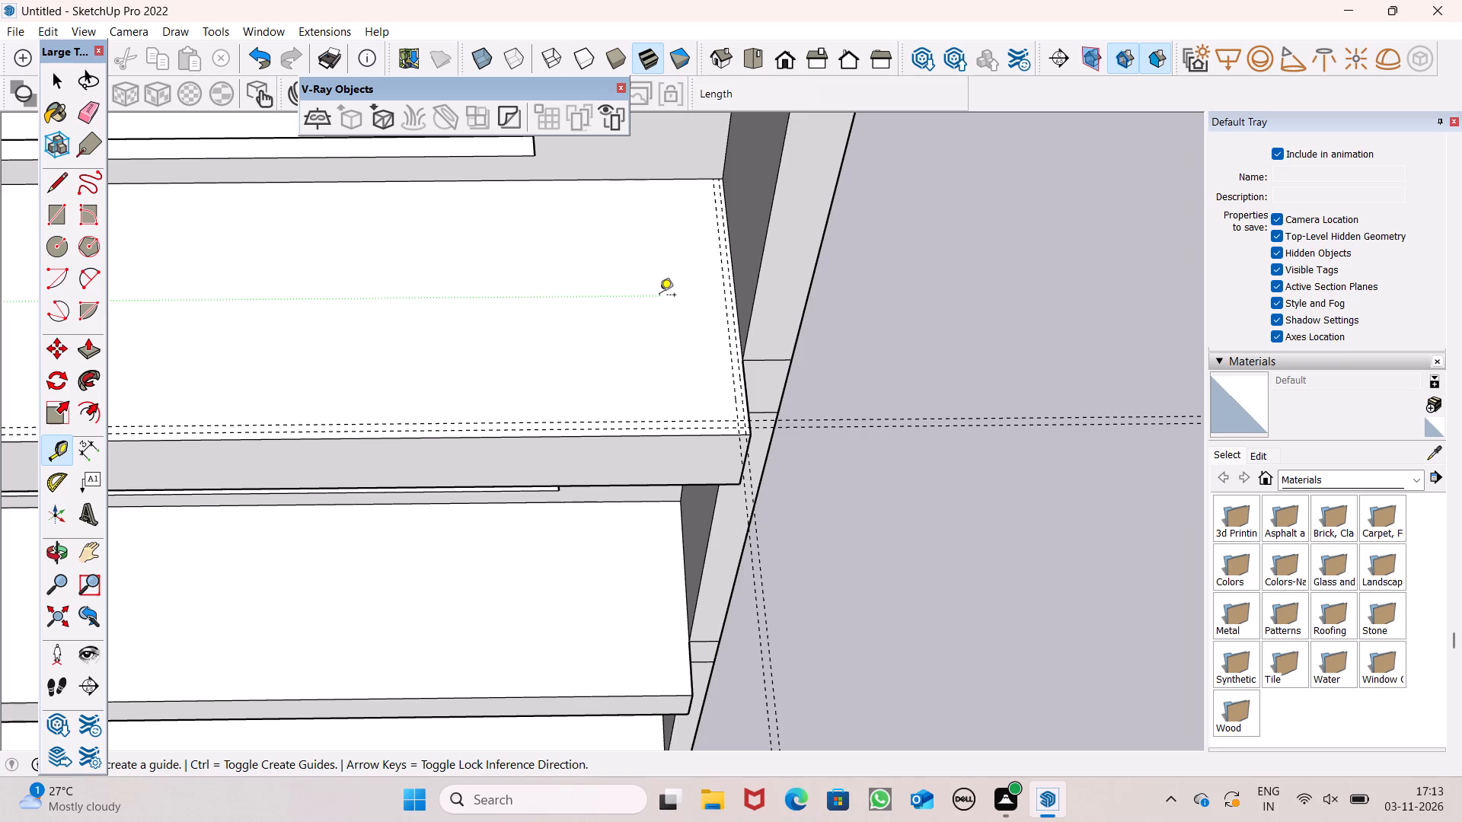
{"action": "scroll", "coordinate": [915, 302], "scroll_direction": "down", "scroll_amount": 7}
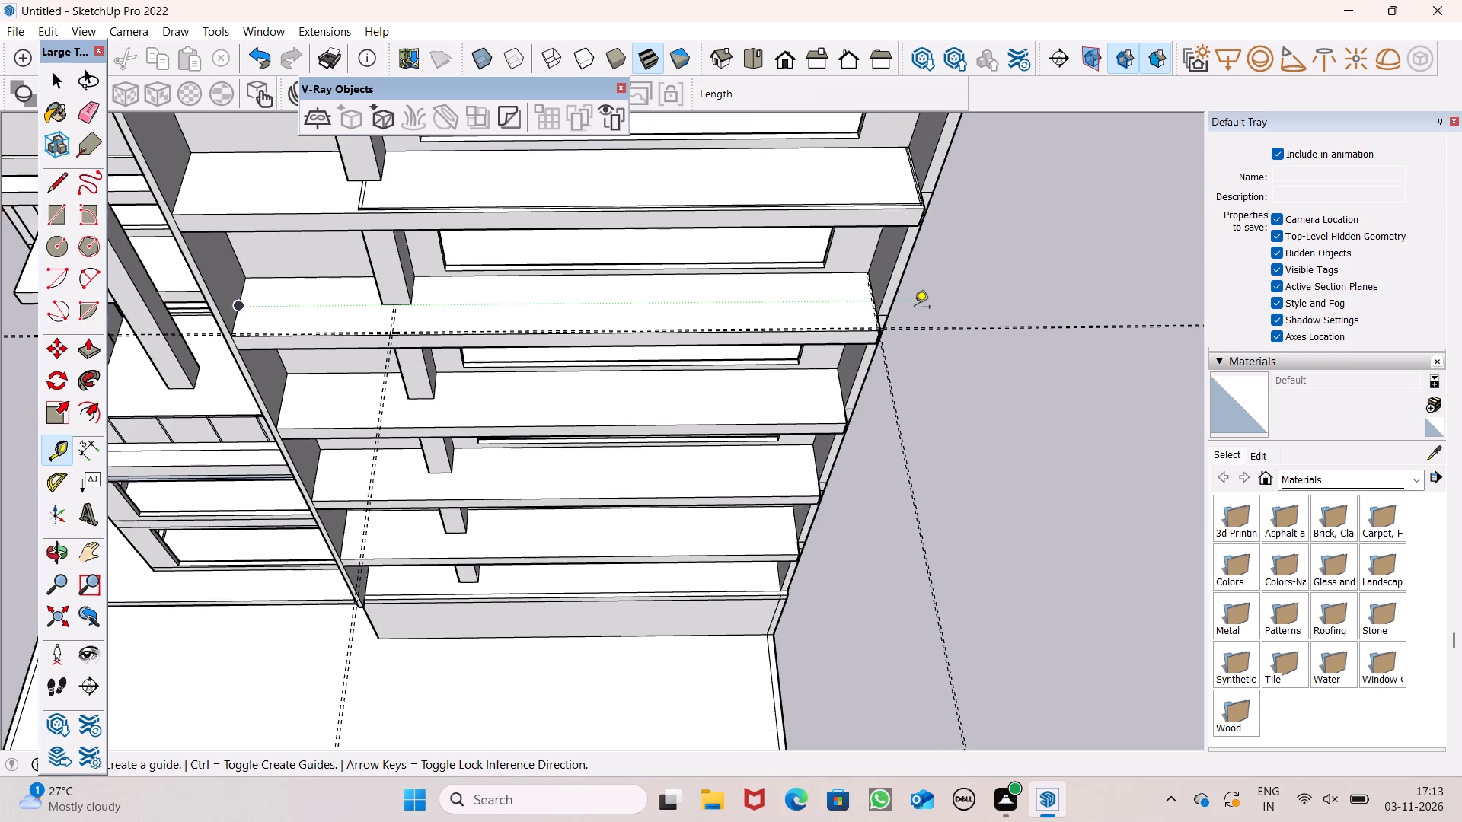
{"action": "scroll", "coordinate": [915, 308], "scroll_direction": "down", "scroll_amount": 3}
{"action": "scroll", "coordinate": [699, 387], "scroll_direction": "up", "scroll_amount": 8}
{"action": "scroll", "coordinate": [340, 358], "scroll_direction": "up", "scroll_amount": 5}
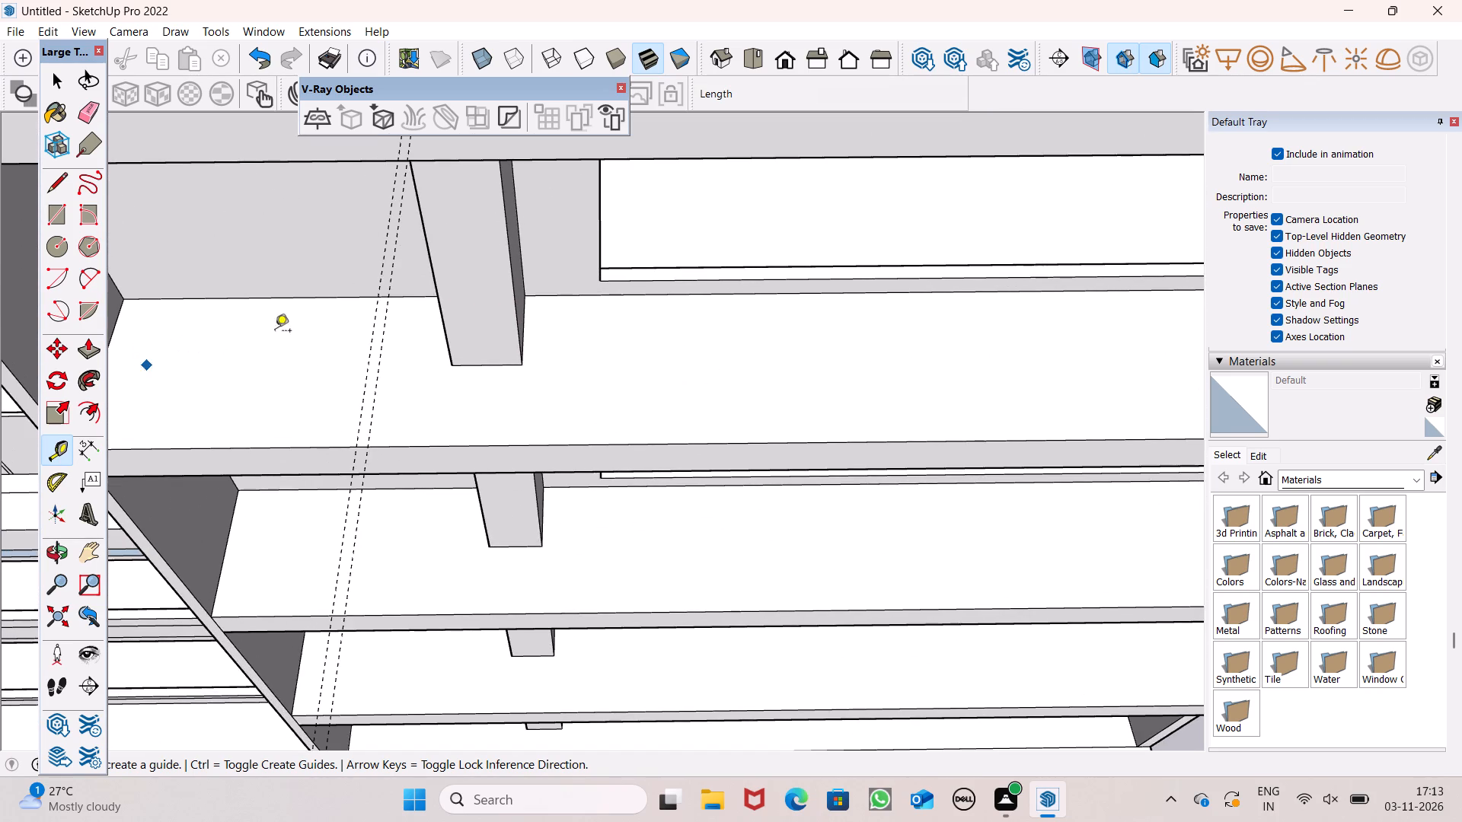
{"action": "scroll", "coordinate": [394, 304], "scroll_direction": "down", "scroll_amount": 5}
{"action": "middle_click_drag", "start_coordinate": [552, 394], "coordinate": [512, 422]}
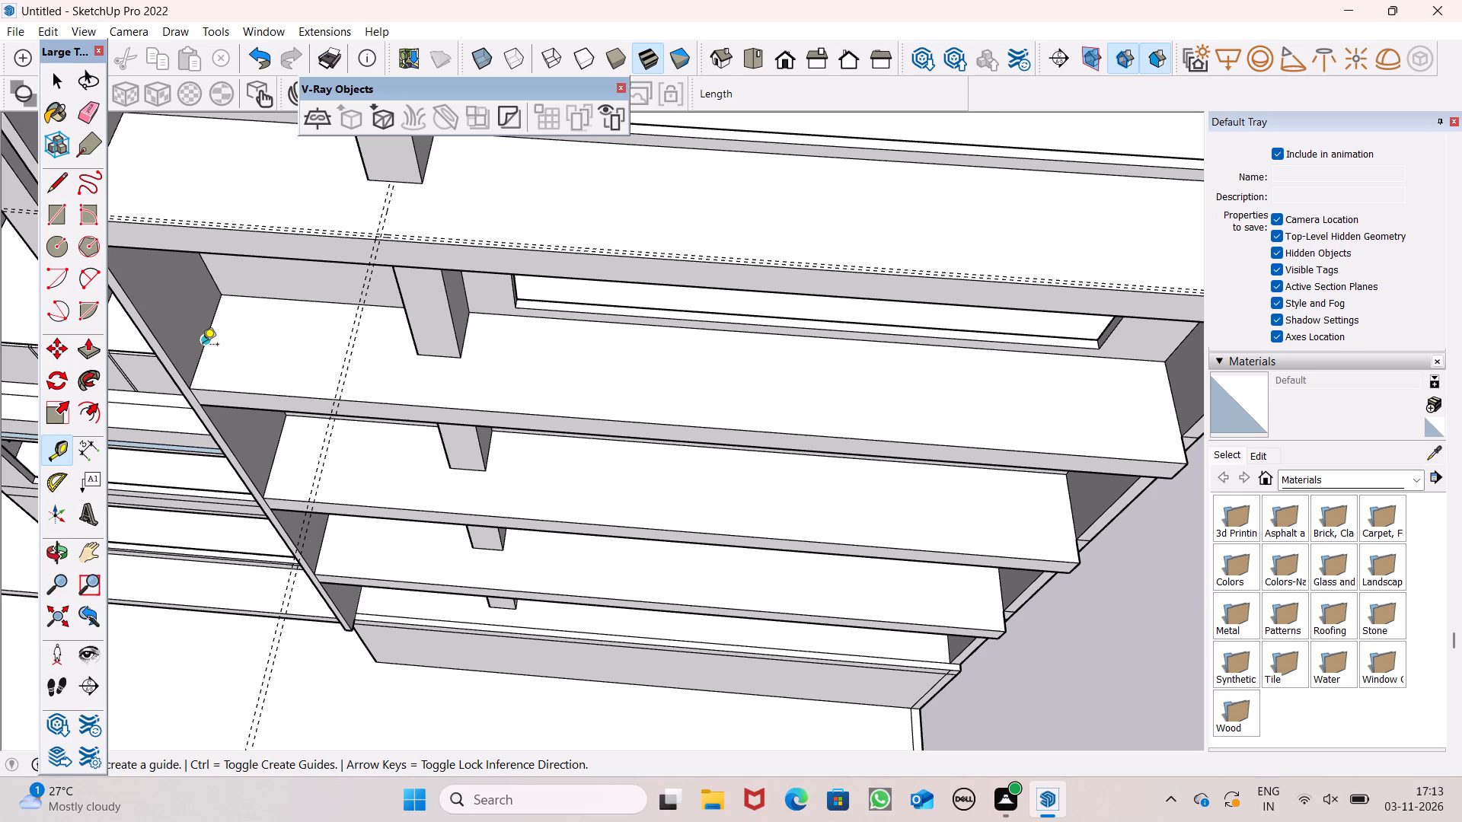
{"action": "left_click", "coordinate": [203, 346]}
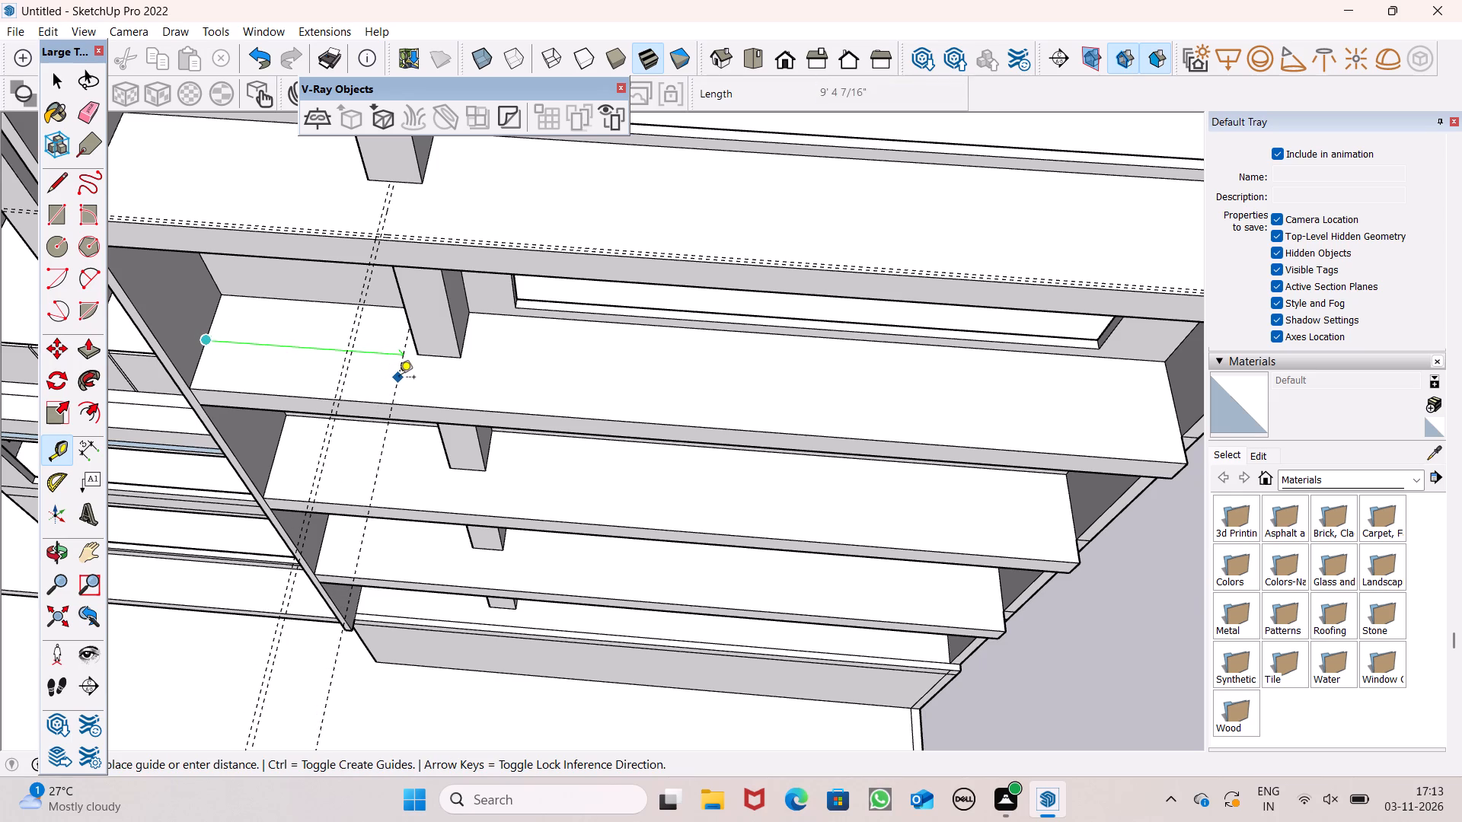
{"action": "scroll", "coordinate": [427, 378], "scroll_direction": "up", "scroll_amount": 3}
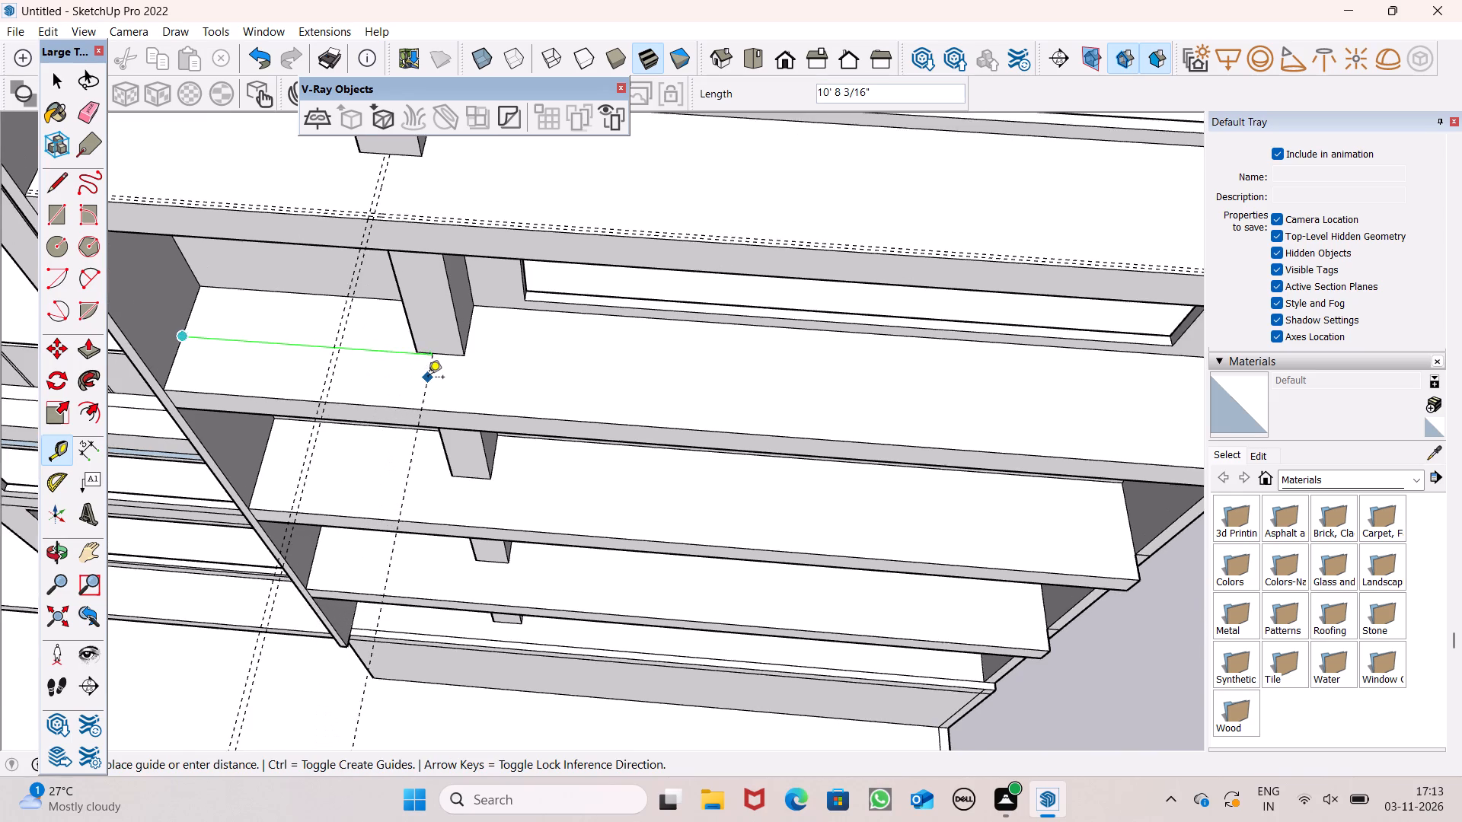
{"action": "scroll", "coordinate": [428, 378], "scroll_direction": "up", "scroll_amount": 4}
{"action": "left_click", "coordinate": [426, 377]}
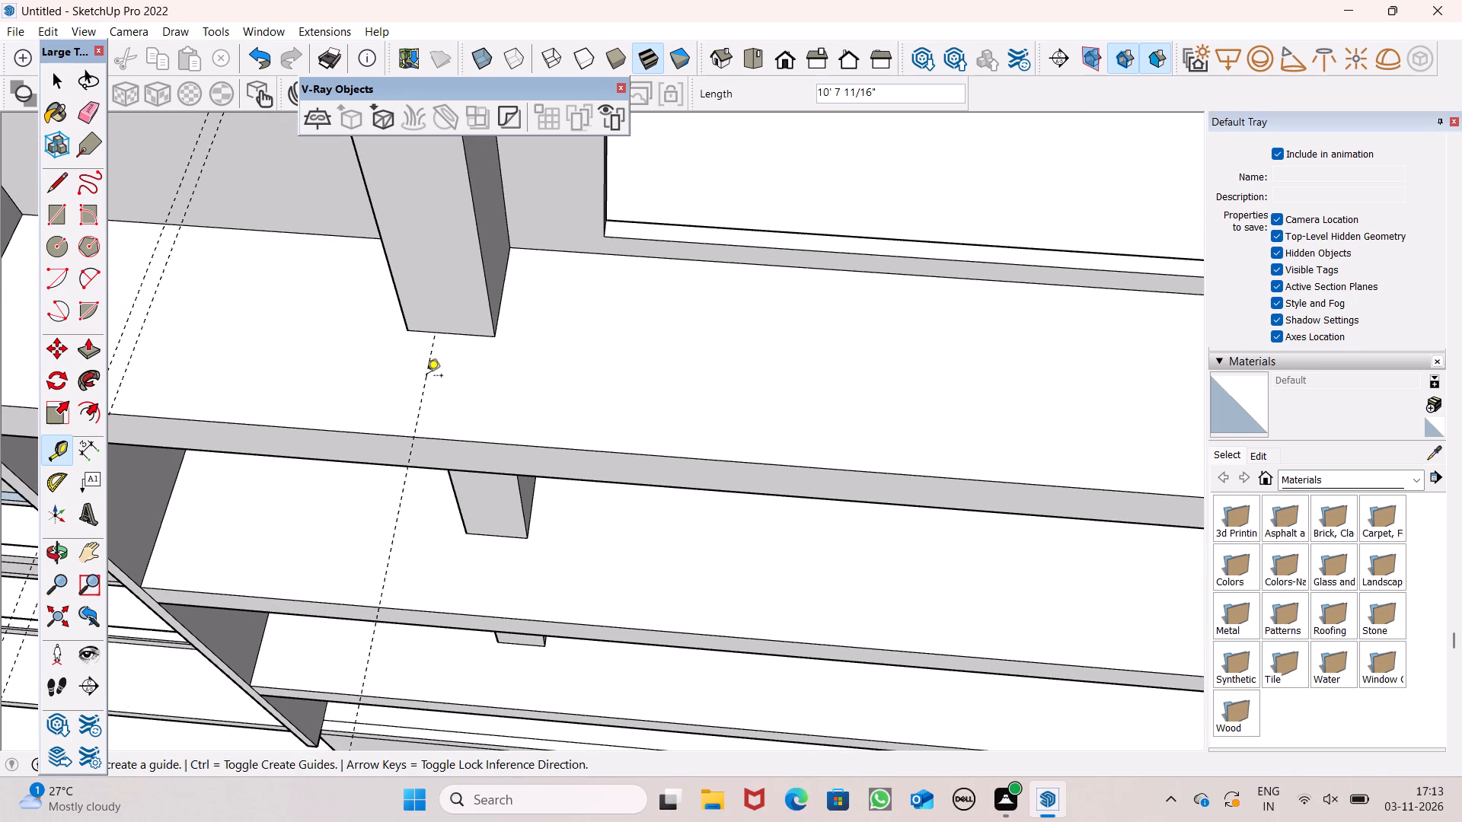
{"action": "left_click", "coordinate": [426, 376]}
{"action": "left_click", "coordinate": [443, 380]}
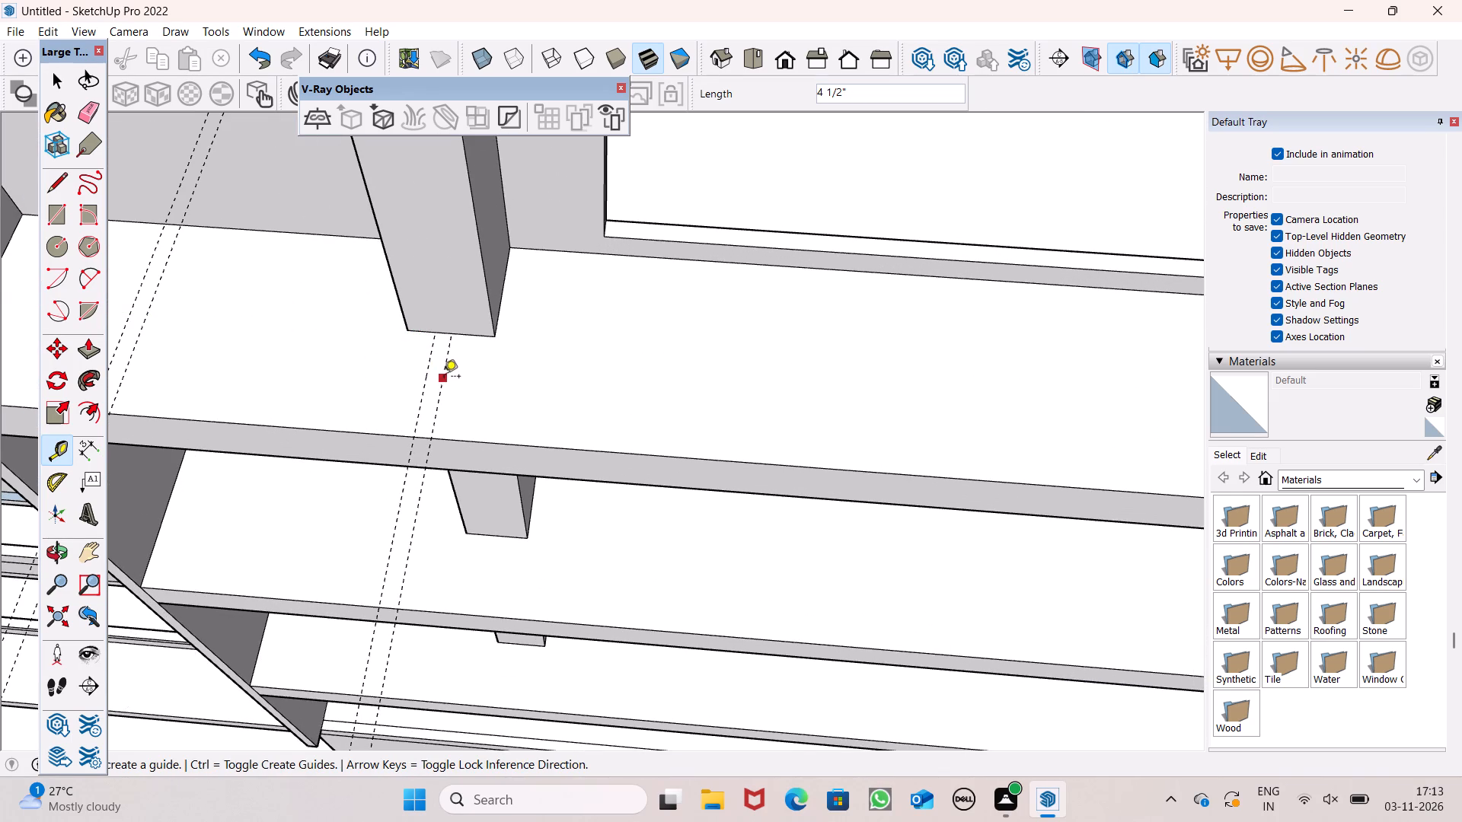
Place a guide about 3 11/16" inside this slab's front edge, parallel to it.
{"action": "left_click", "coordinate": [440, 441]}
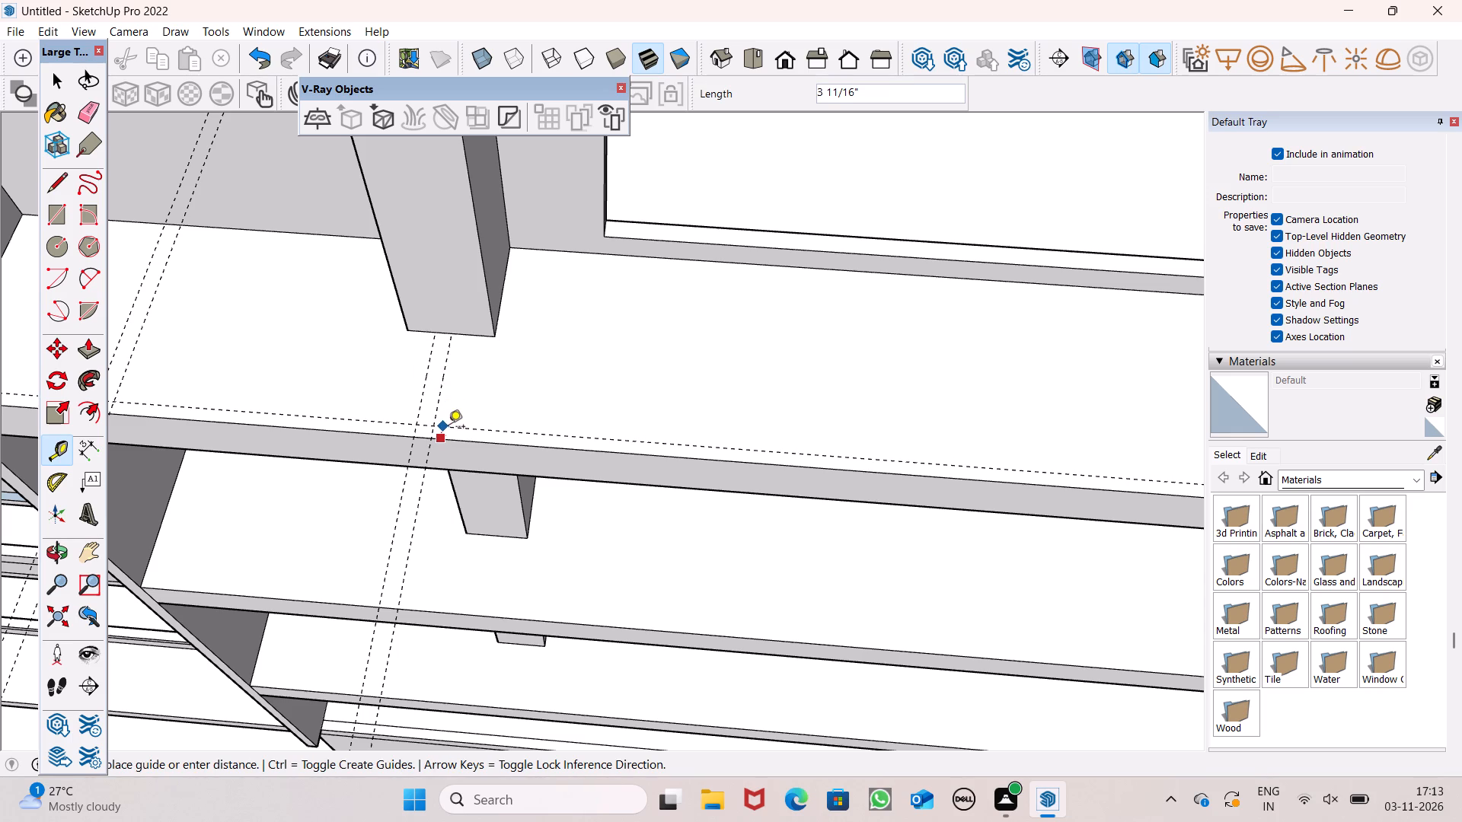
{"action": "left_click", "coordinate": [448, 428]}
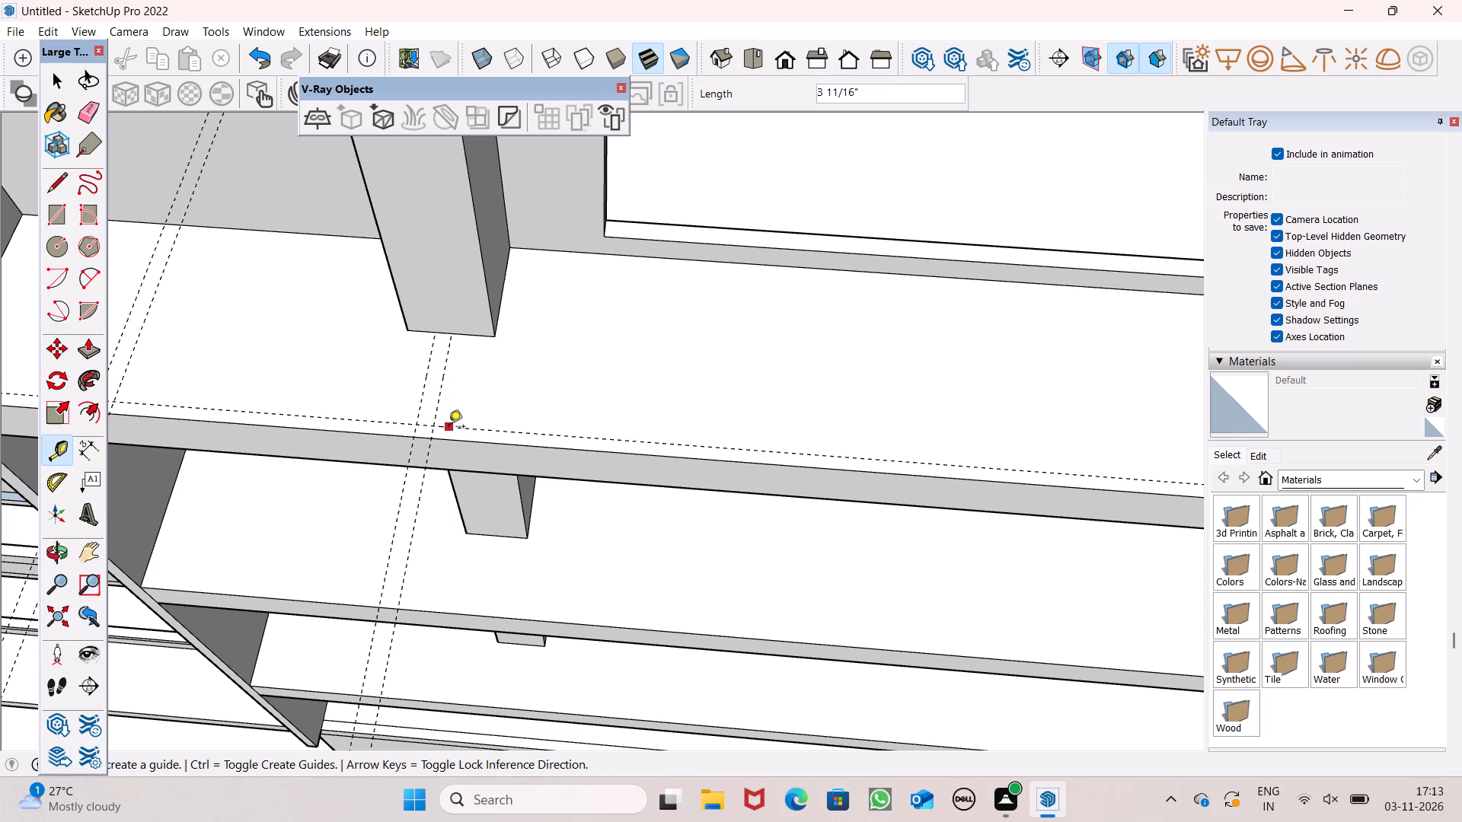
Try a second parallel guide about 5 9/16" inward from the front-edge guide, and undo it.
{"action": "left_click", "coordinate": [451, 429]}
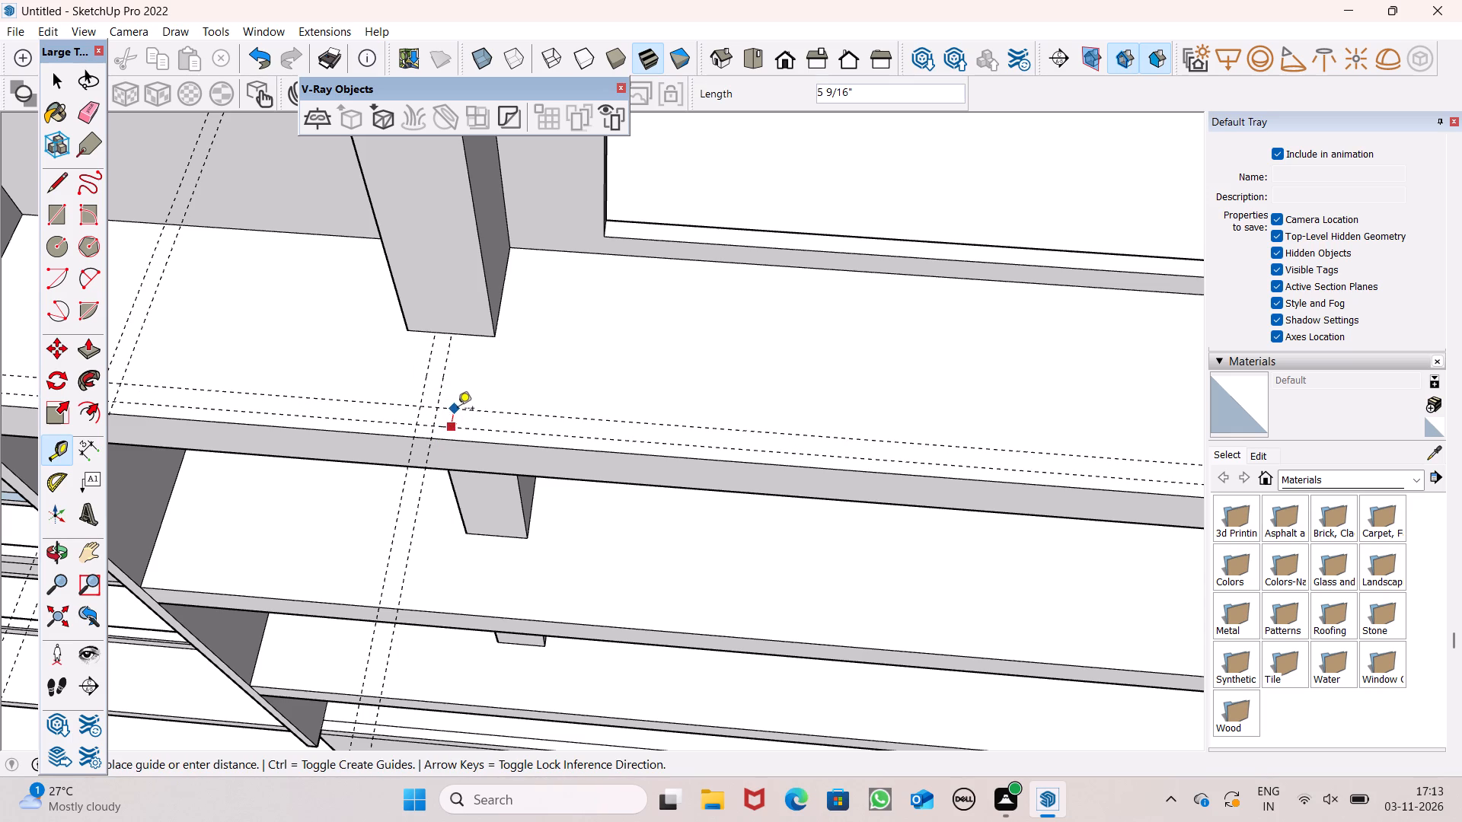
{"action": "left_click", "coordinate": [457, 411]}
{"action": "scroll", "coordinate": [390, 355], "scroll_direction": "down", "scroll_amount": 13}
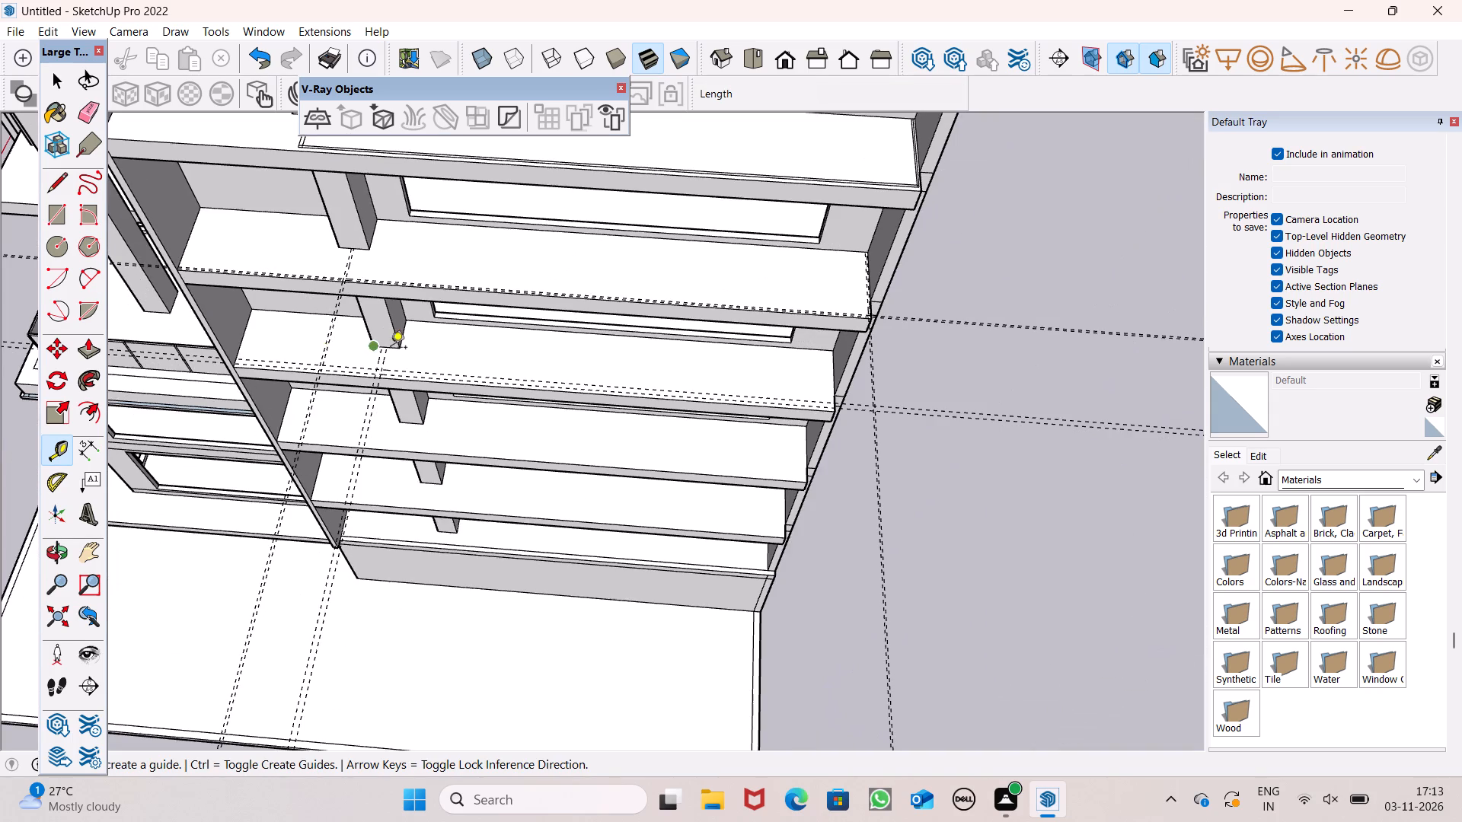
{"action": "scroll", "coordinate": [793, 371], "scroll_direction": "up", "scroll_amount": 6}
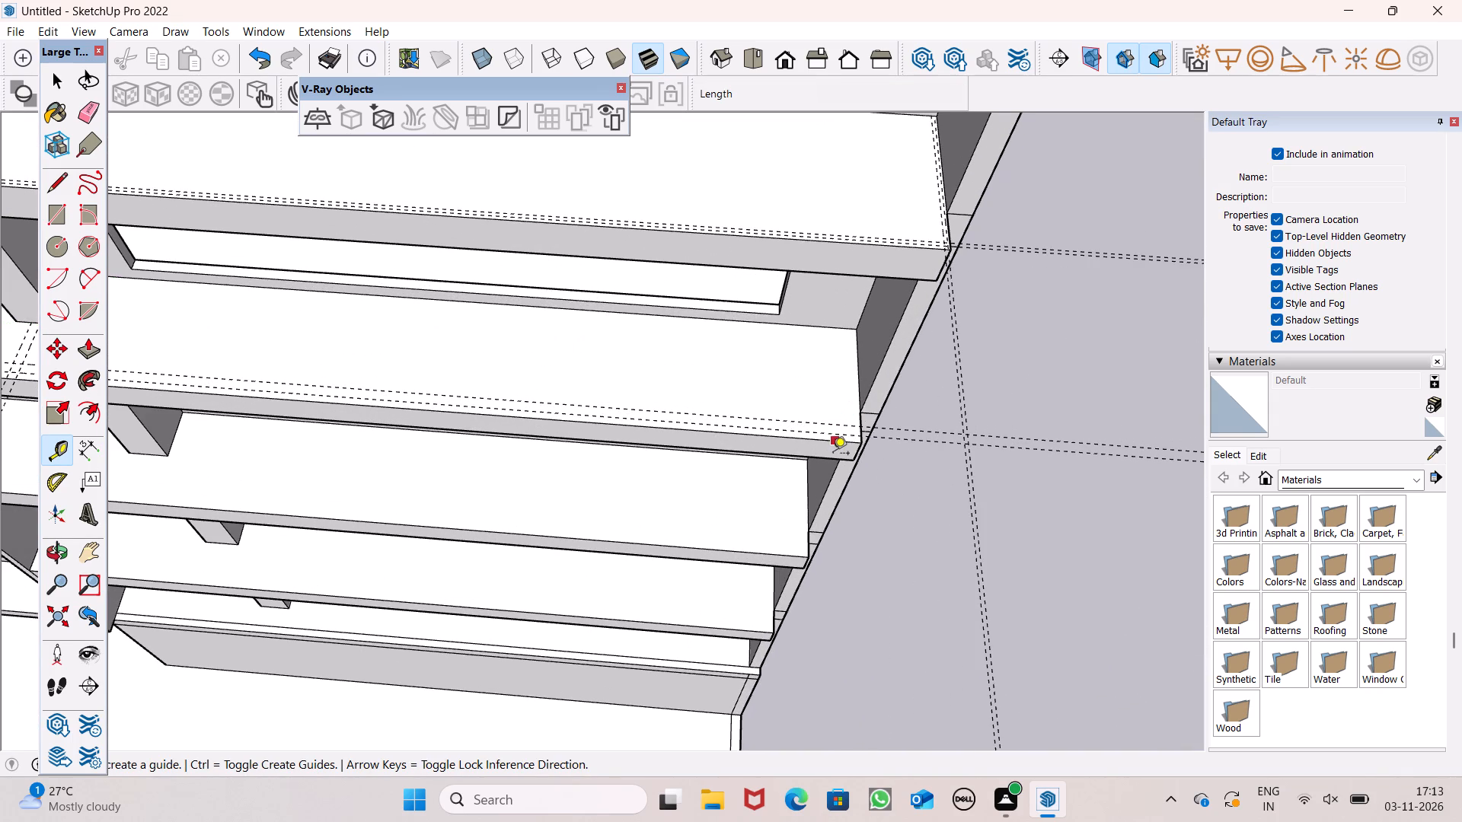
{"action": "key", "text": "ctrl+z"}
Place a parallel guide about 1 5/16" inward from the front-edge guide on the same slab.
{"action": "scroll", "coordinate": [790, 437], "scroll_direction": "up", "scroll_amount": 3}
{"action": "scroll", "coordinate": [782, 434], "scroll_direction": "down", "scroll_amount": 1}
{"action": "scroll", "coordinate": [780, 434], "scroll_direction": "up", "scroll_amount": 4}
{"action": "scroll", "coordinate": [888, 419], "scroll_direction": "up", "scroll_amount": 3}
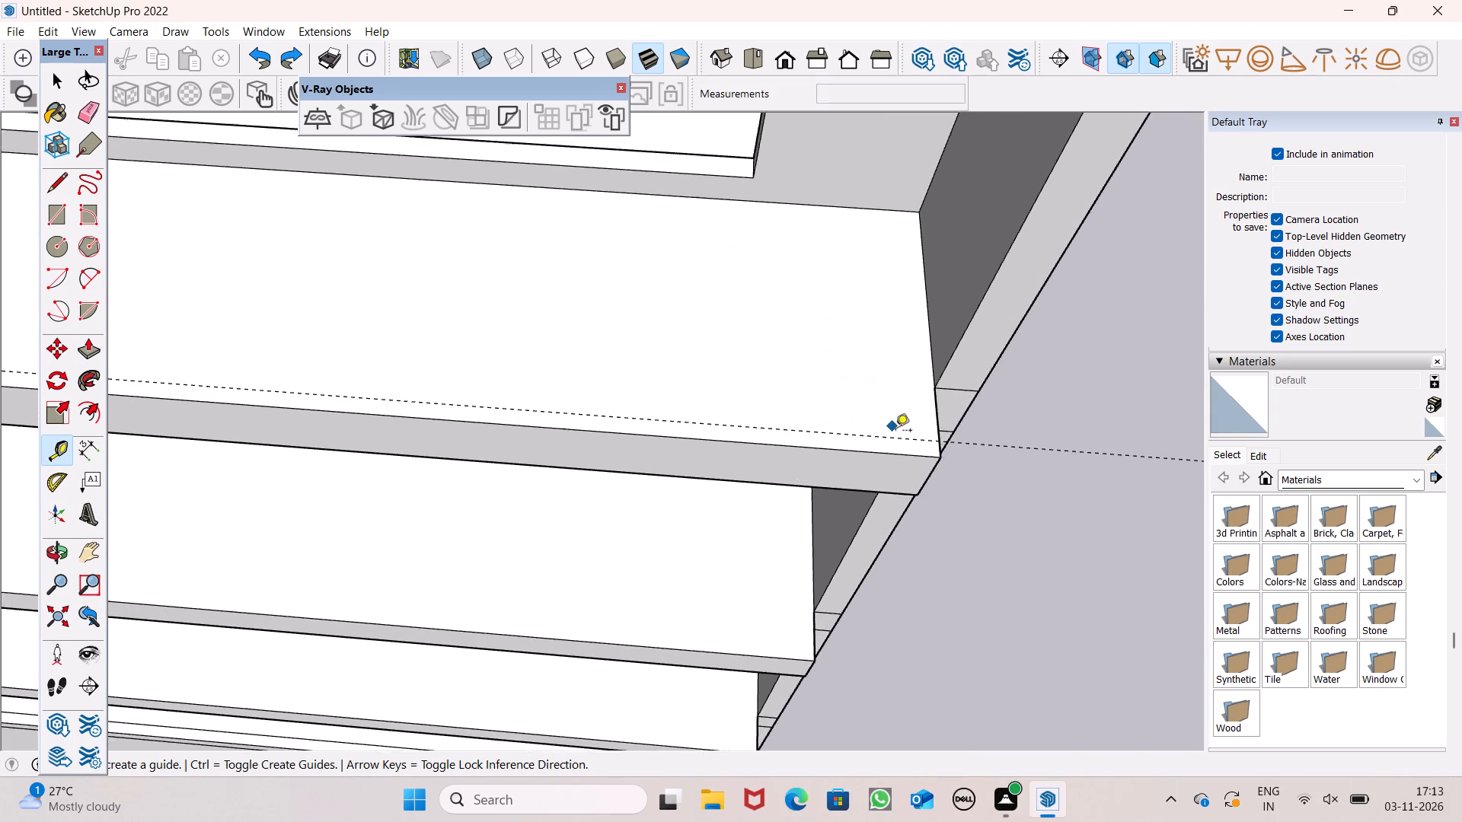
{"action": "scroll", "coordinate": [895, 432], "scroll_direction": "up", "scroll_amount": 6}
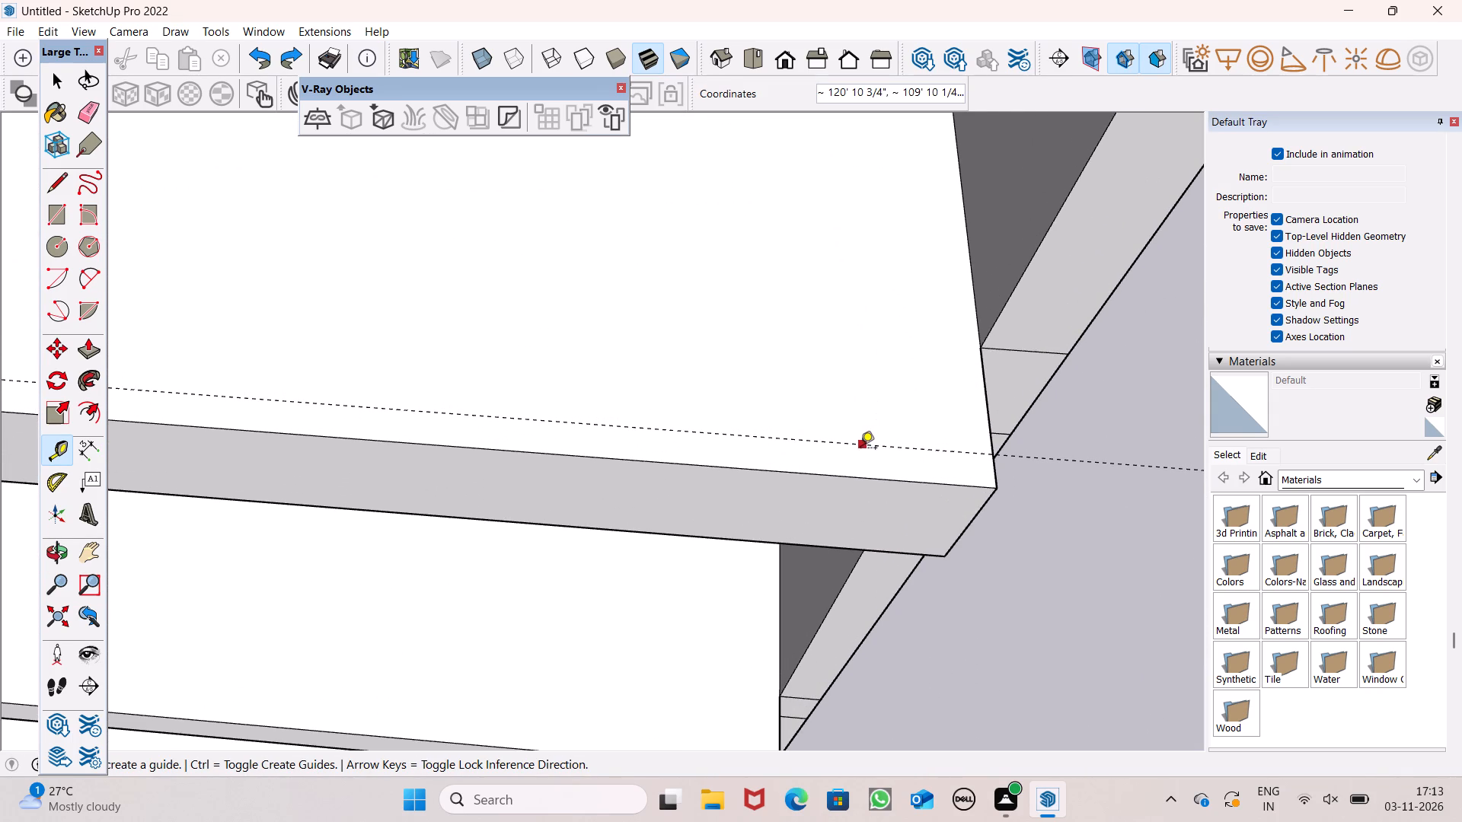
{"action": "left_click", "coordinate": [860, 448]}
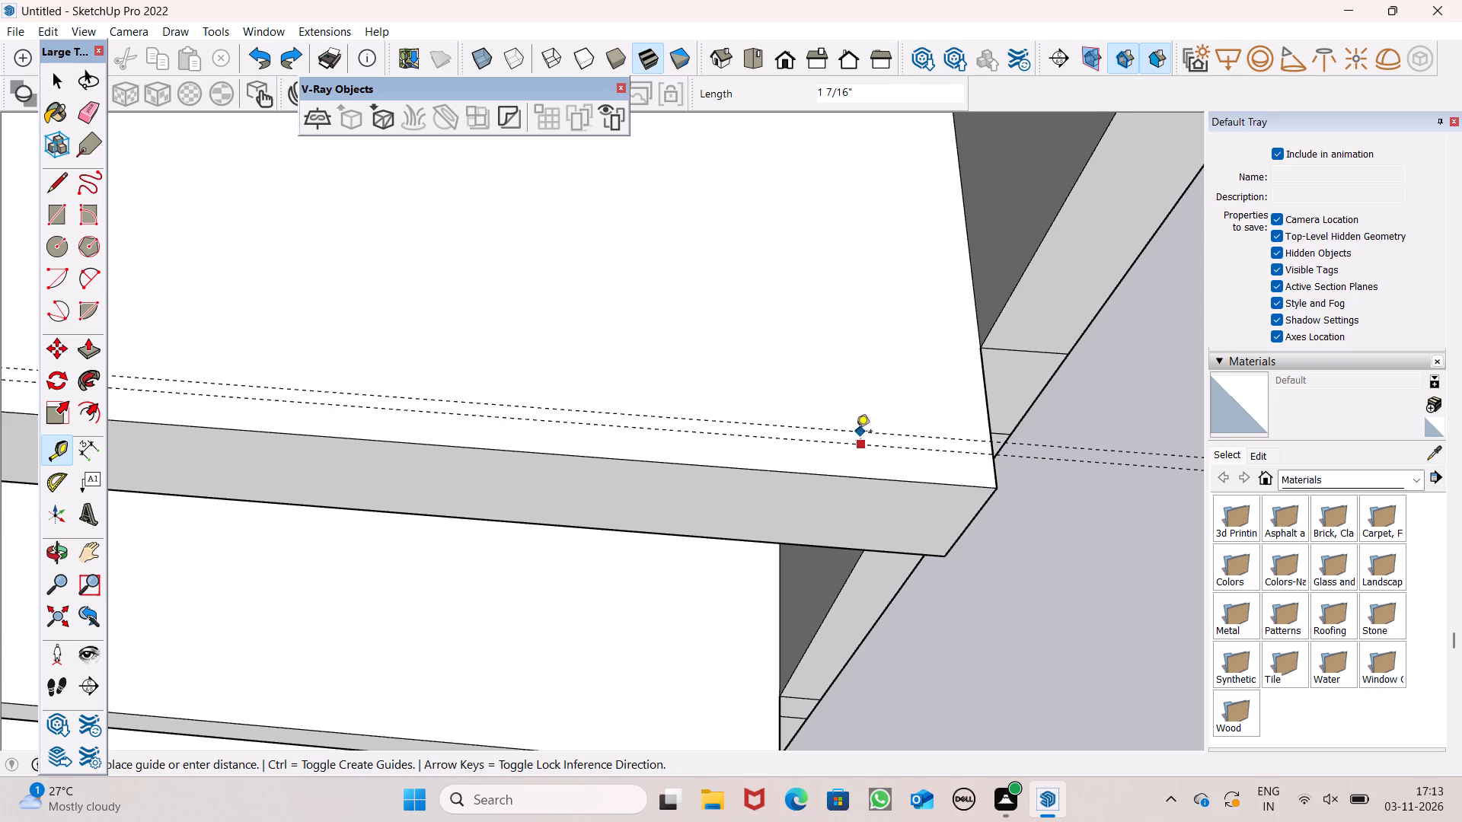
{"action": "scroll", "coordinate": [856, 432], "scroll_direction": "up", "scroll_amount": 4}
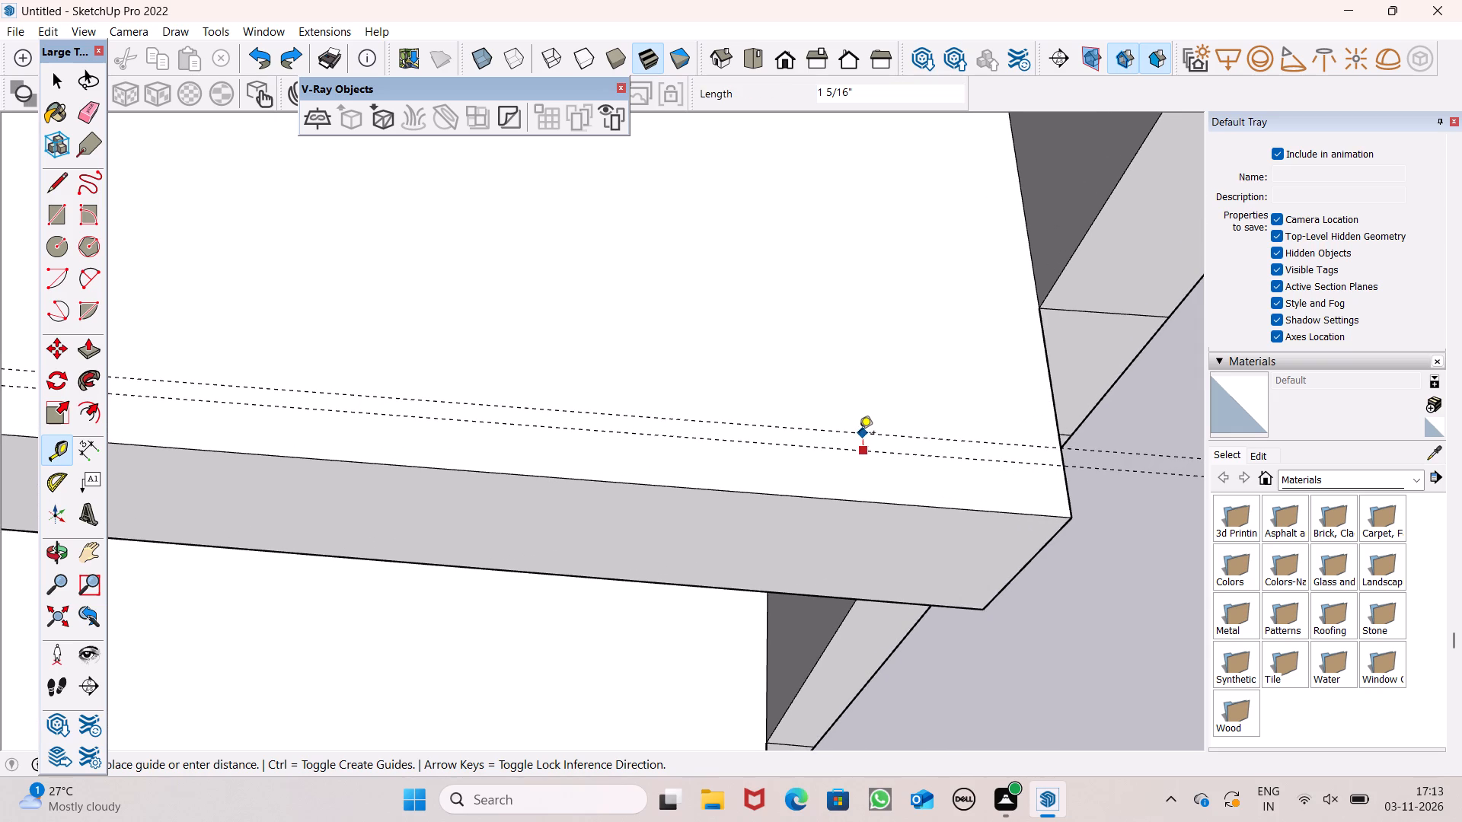
{"action": "left_click", "coordinate": [860, 434]}
Place two parallel guides inside this slab's far end edge, the first about 7/8" in and the second farther in.
{"action": "scroll", "coordinate": [742, 375], "scroll_direction": "down", "scroll_amount": 4}
{"action": "scroll", "coordinate": [889, 352], "scroll_direction": "up", "scroll_amount": 2}
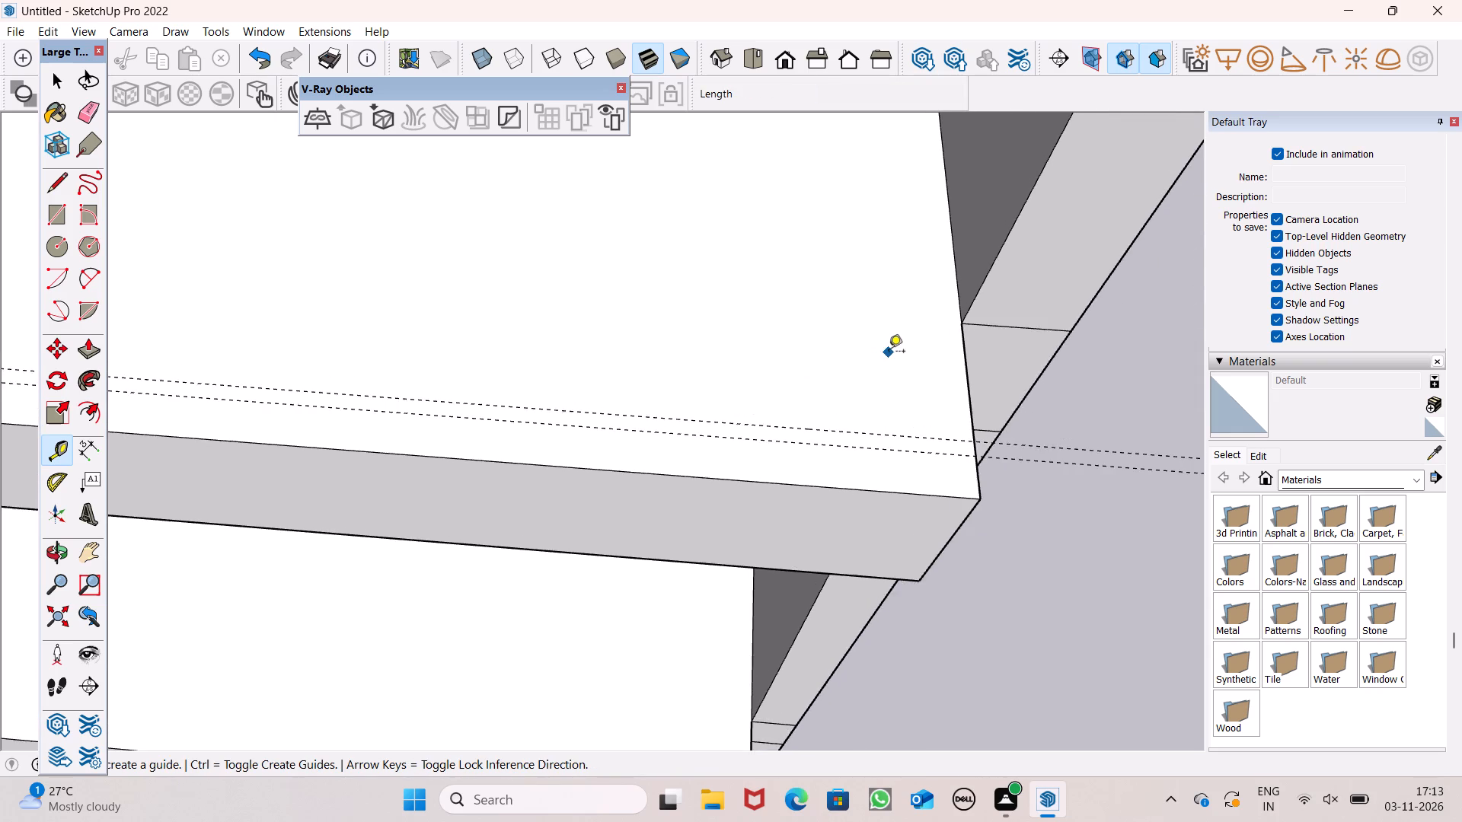
{"action": "scroll", "coordinate": [889, 352], "scroll_direction": "up", "scroll_amount": 4}
{"action": "left_click", "coordinate": [978, 361]}
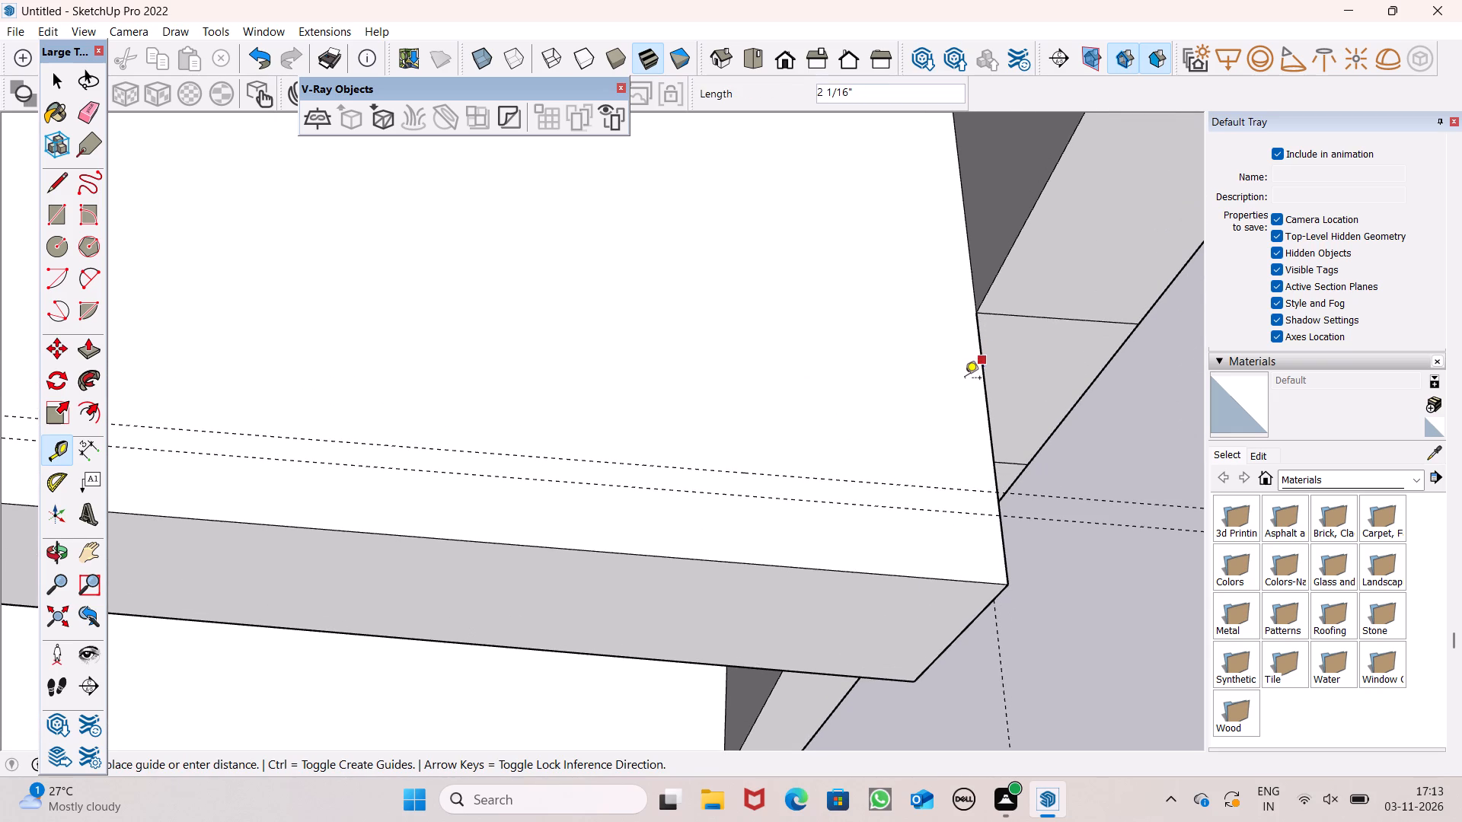
{"action": "middle_click_drag", "start_coordinate": [1014, 433], "coordinate": [963, 435]}
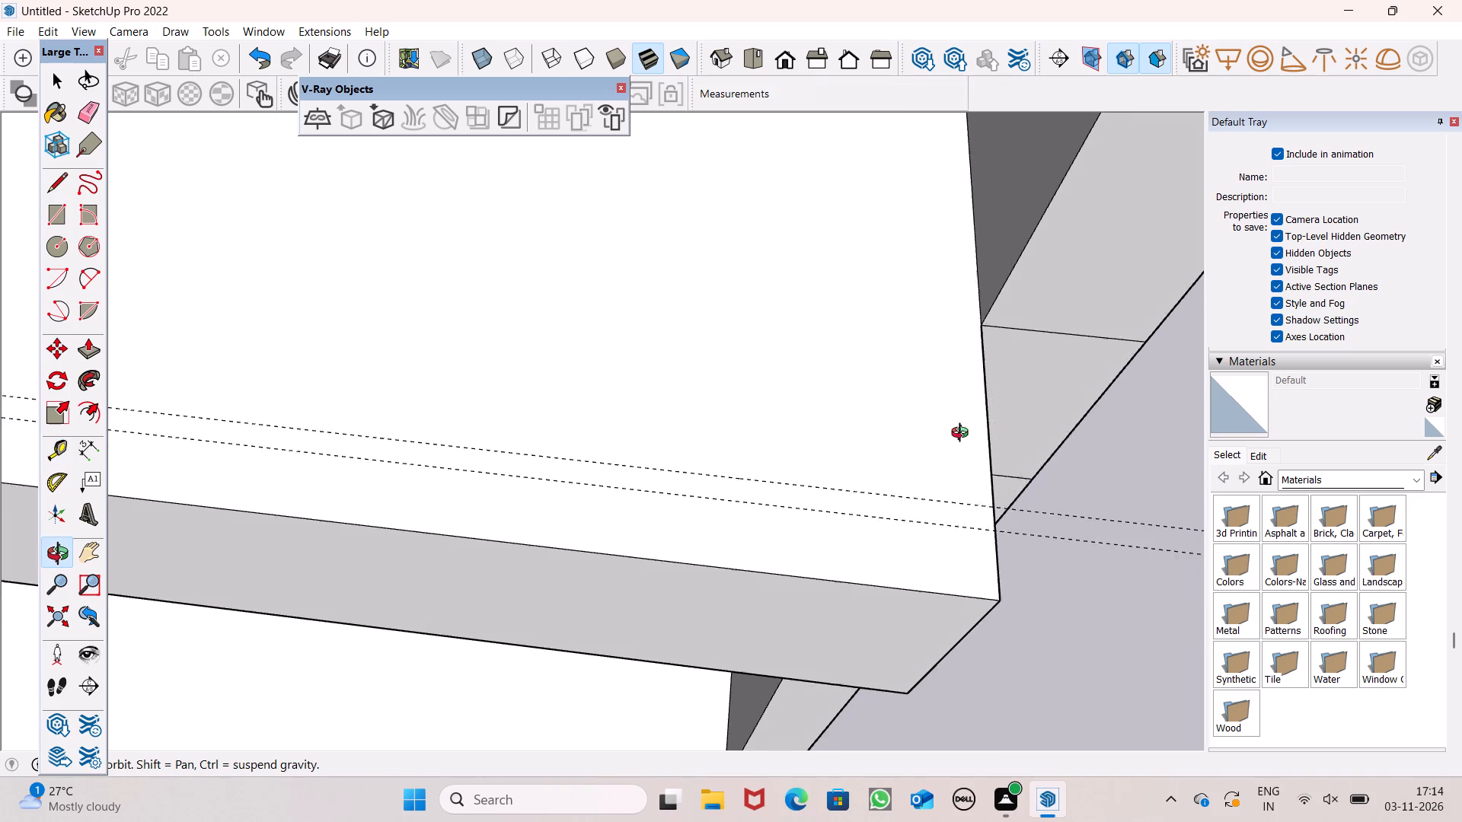
{"action": "middle_click_drag", "start_coordinate": [963, 435], "coordinate": [998, 417]}
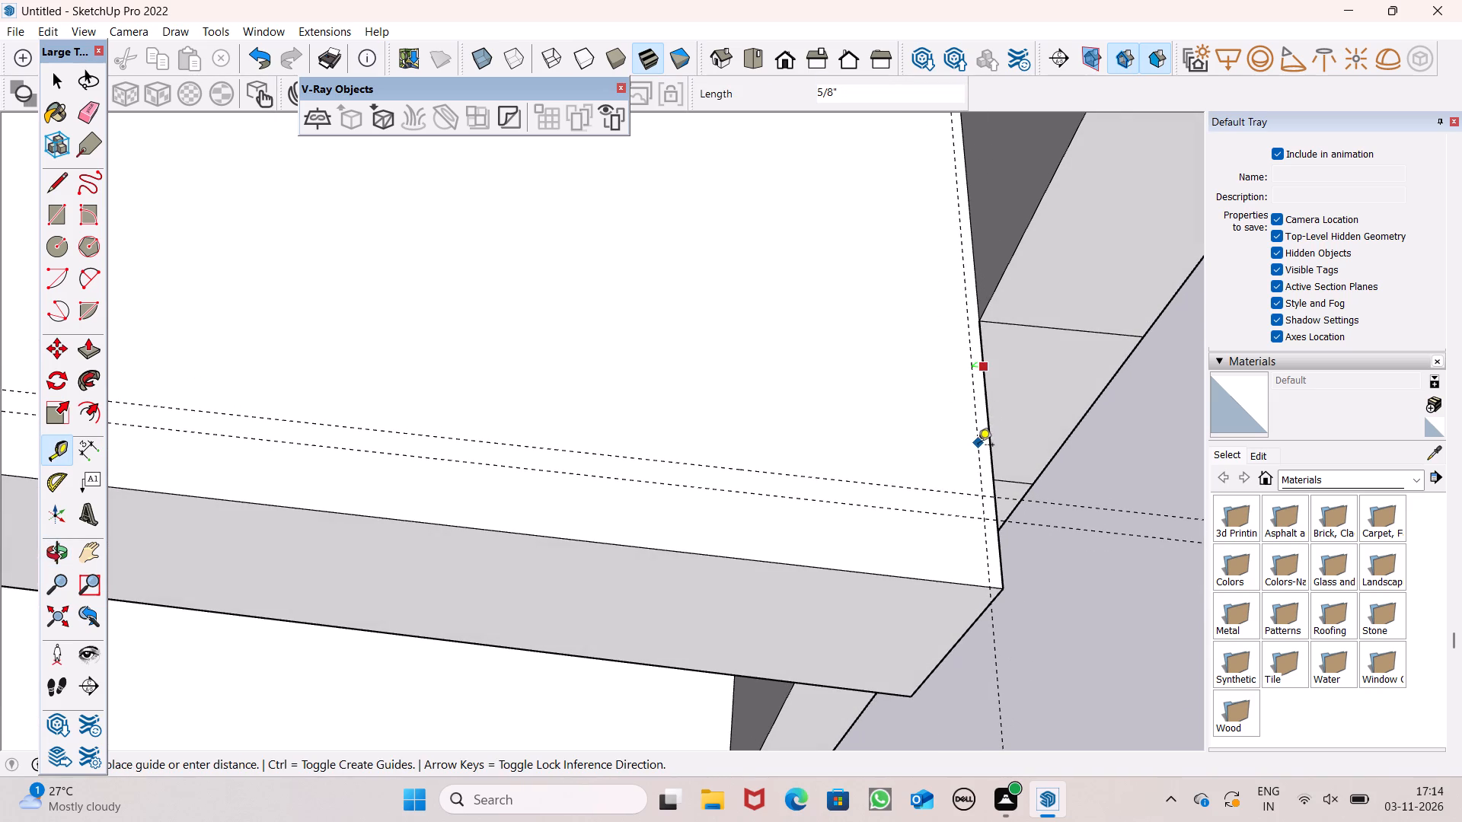
{"action": "scroll", "coordinate": [978, 442], "scroll_direction": "up", "scroll_amount": 3}
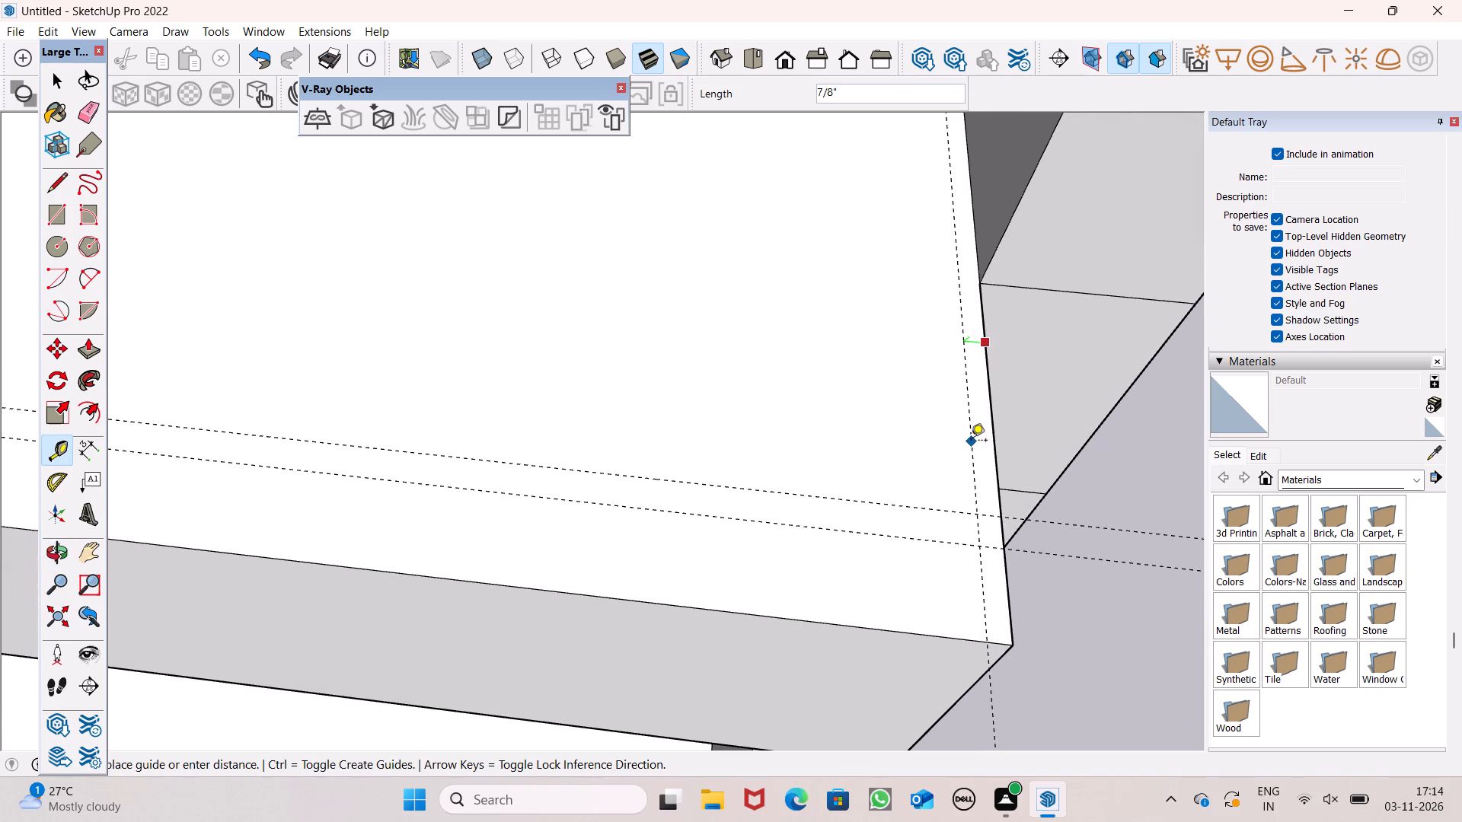
{"action": "left_click", "coordinate": [971, 441]}
{"action": "left_click", "coordinate": [971, 436]}
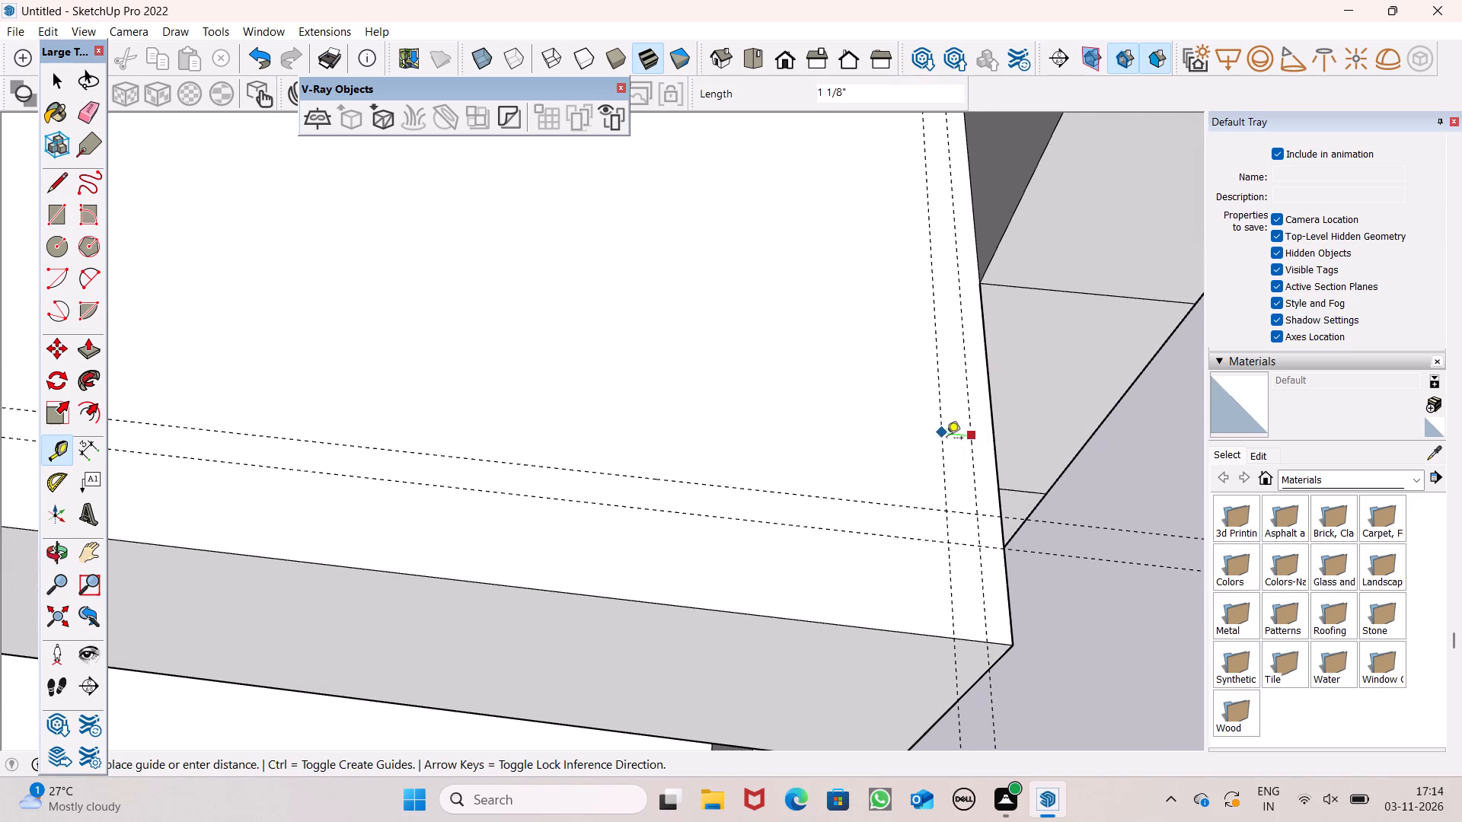
{"action": "left_click", "coordinate": [949, 439]}
Place two parallel guides inside the far end edge of the next balcony slab down, spaced about 1 1/8" apart.
{"action": "scroll", "coordinate": [994, 310], "scroll_direction": "down", "scroll_amount": 13}
{"action": "scroll", "coordinate": [924, 359], "scroll_direction": "down", "scroll_amount": 8}
{"action": "scroll", "coordinate": [838, 569], "scroll_direction": "up", "scroll_amount": 9}
{"action": "scroll", "coordinate": [871, 374], "scroll_direction": "down", "scroll_amount": 5}
{"action": "scroll", "coordinate": [889, 490], "scroll_direction": "up", "scroll_amount": 7}
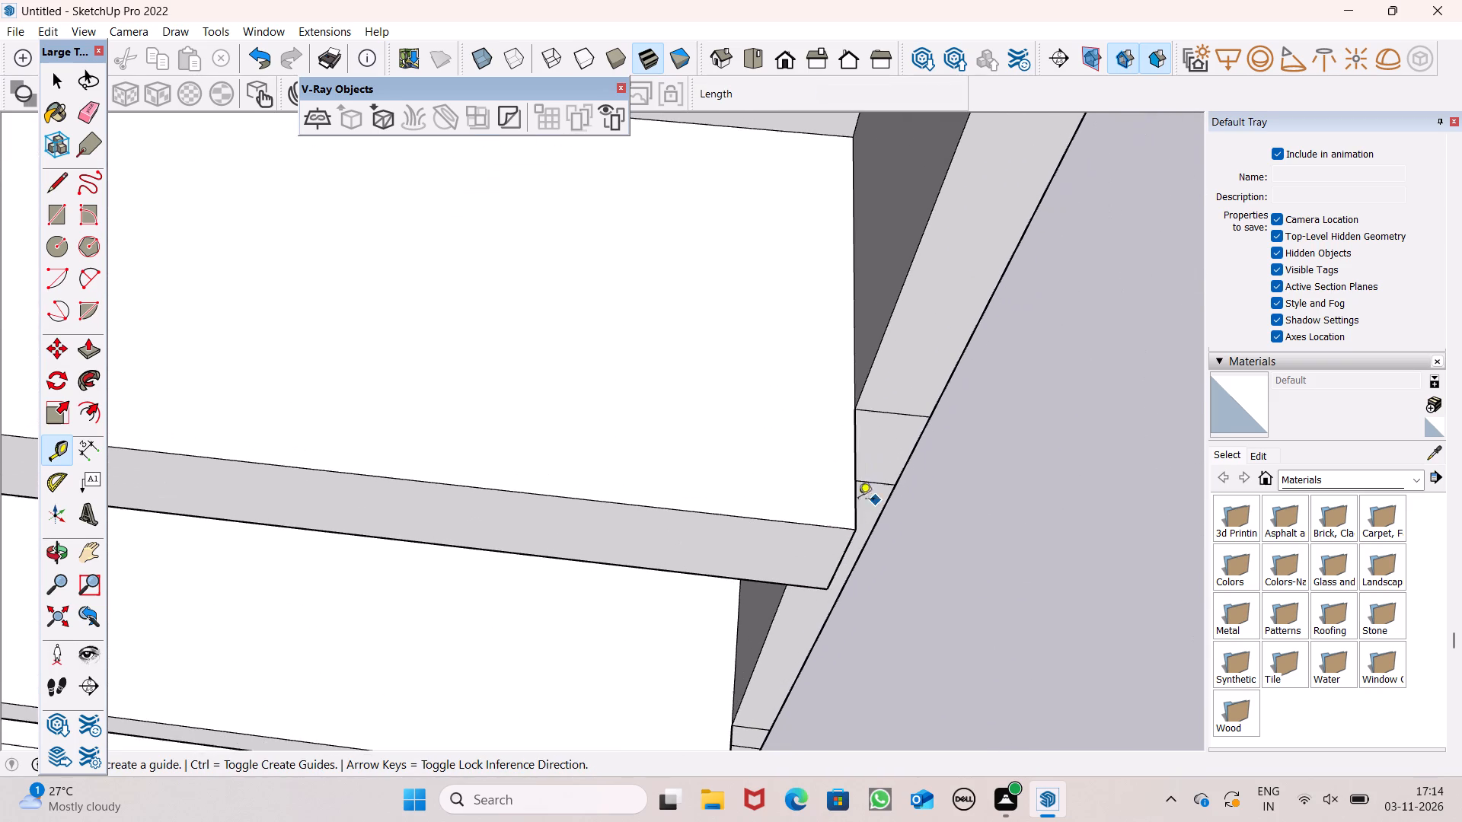
{"action": "scroll", "coordinate": [819, 511], "scroll_direction": "up", "scroll_amount": 7}
{"action": "left_click", "coordinate": [874, 500]}
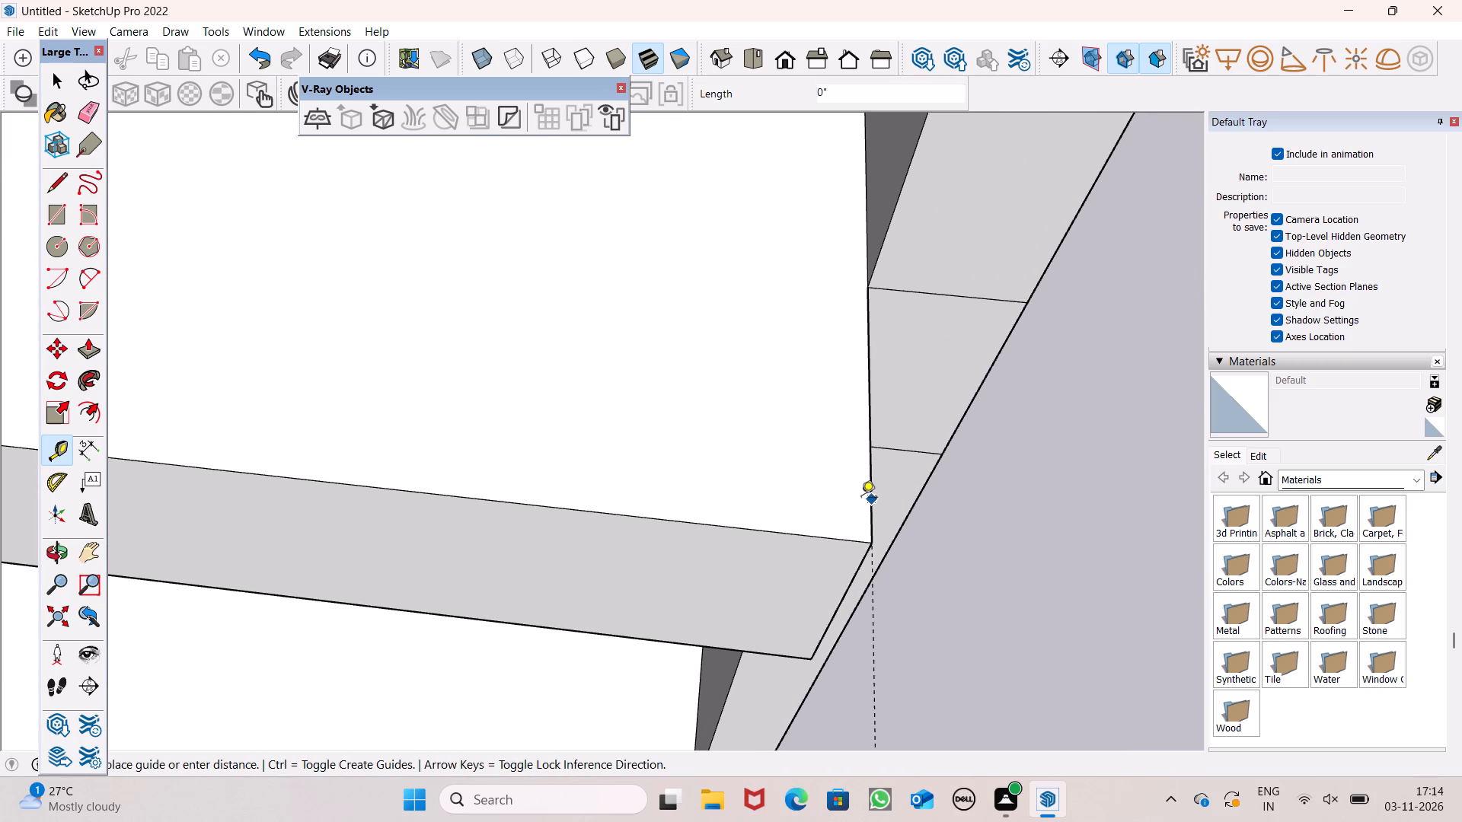
{"action": "left_click", "coordinate": [851, 497]}
{"action": "left_click", "coordinate": [848, 484]}
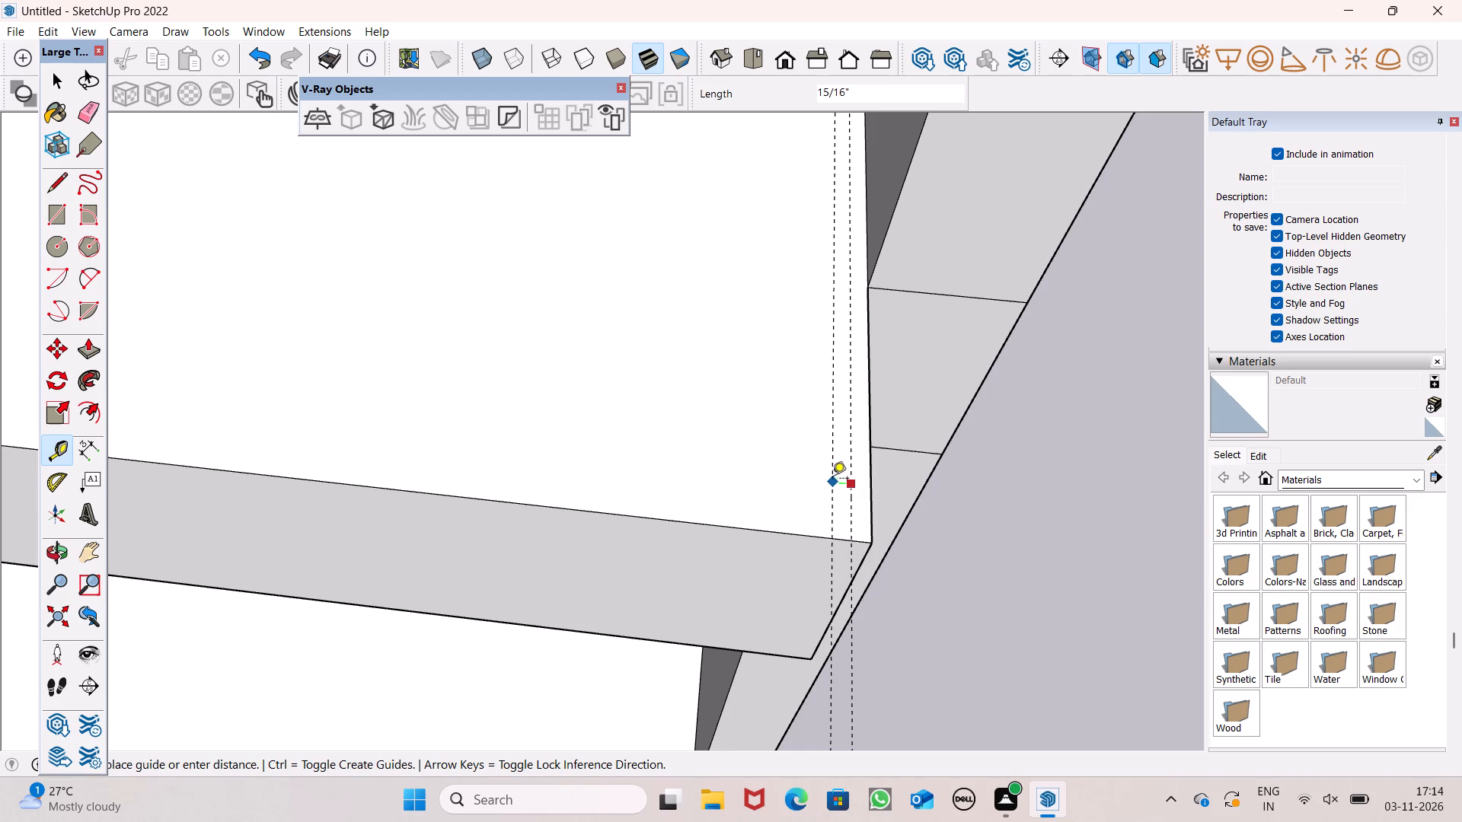
{"action": "left_click", "coordinate": [829, 479]}
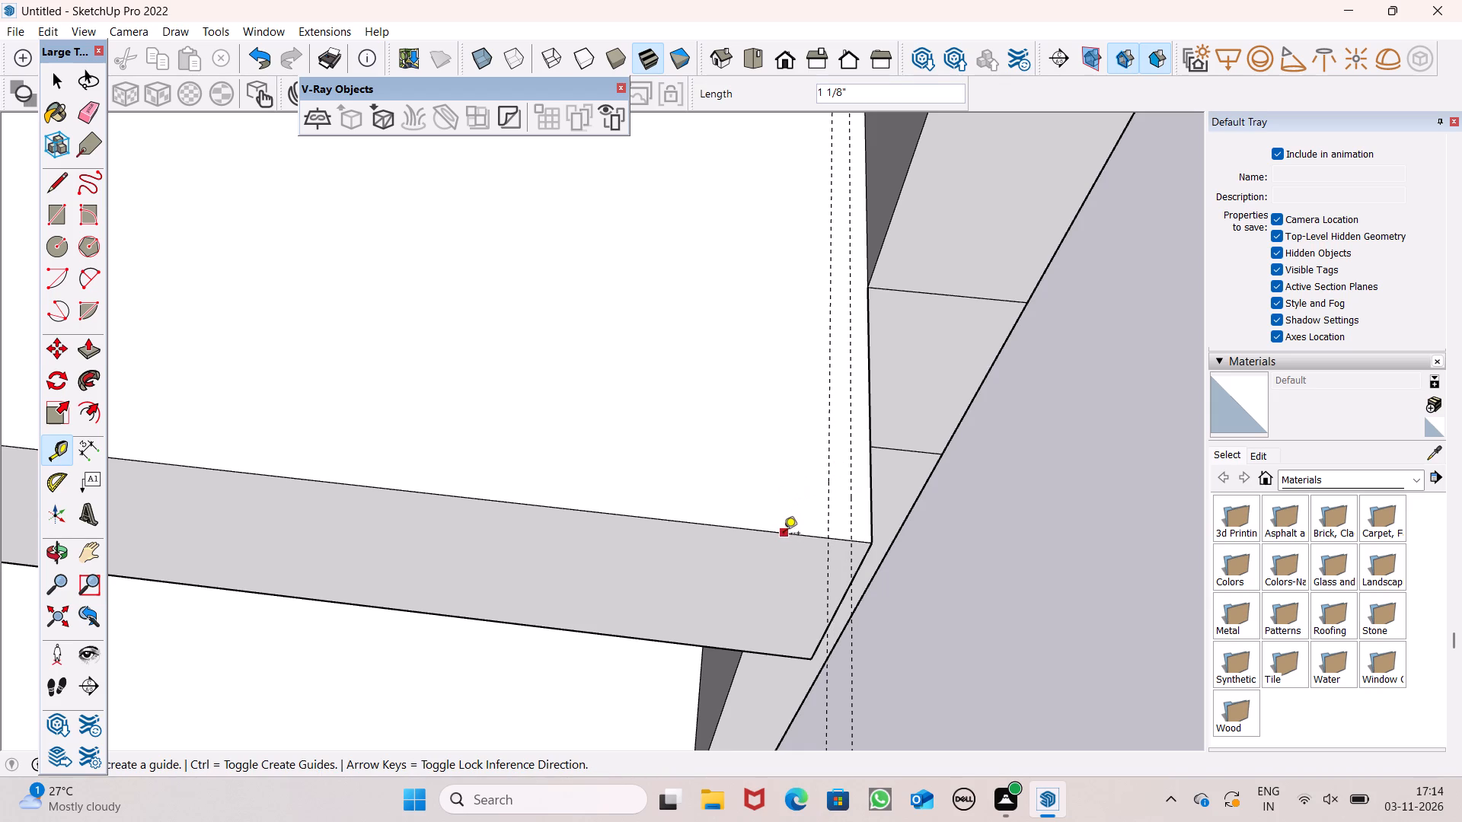
Place two parallel guides inside that slab's front edge, the first about 1 1/8" in and the second about 1 9/16" farther.
{"action": "left_click", "coordinate": [784, 534]}
{"action": "left_click", "coordinate": [791, 513]}
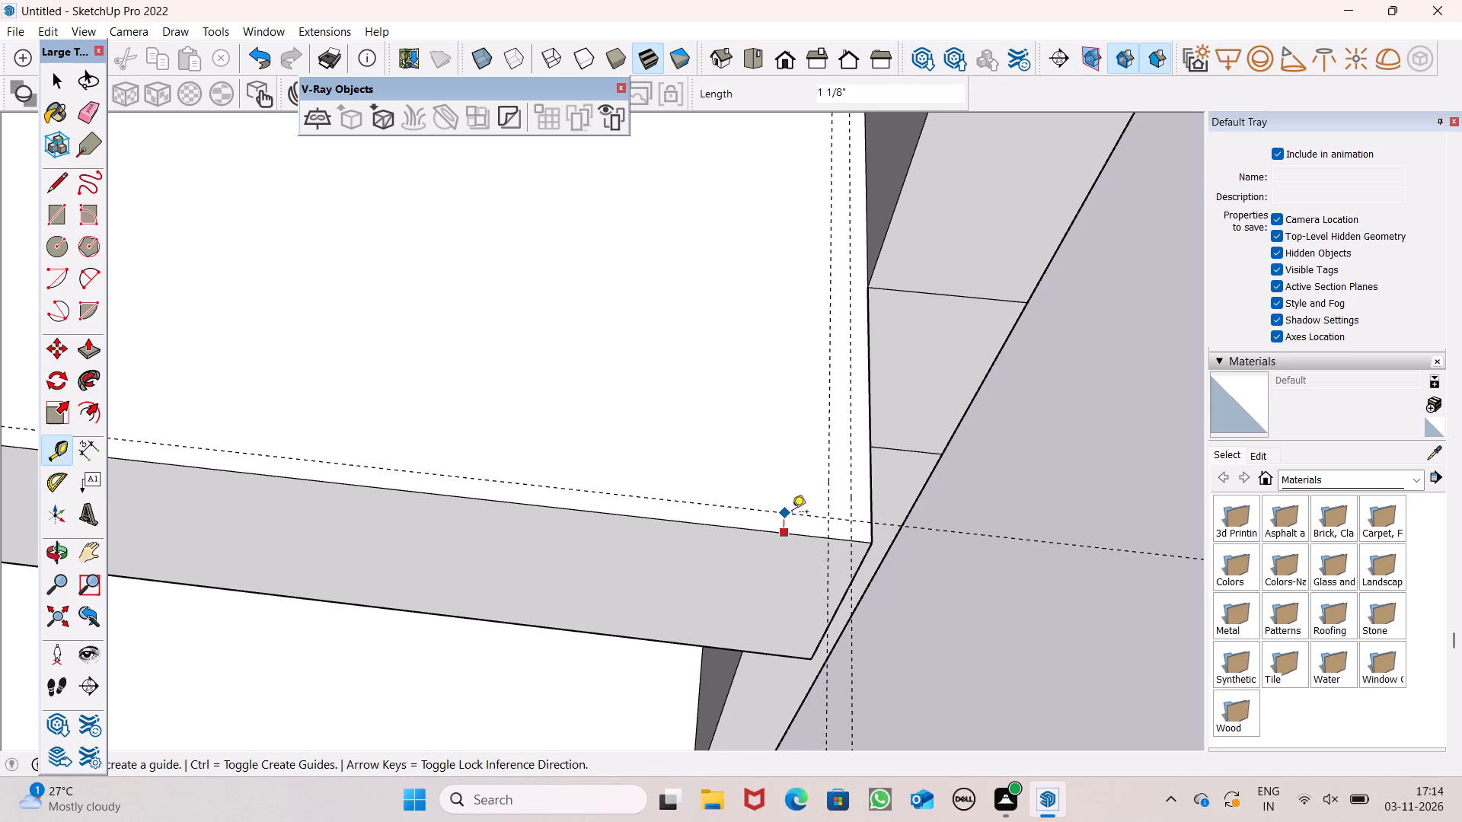
{"action": "left_click", "coordinate": [790, 515]}
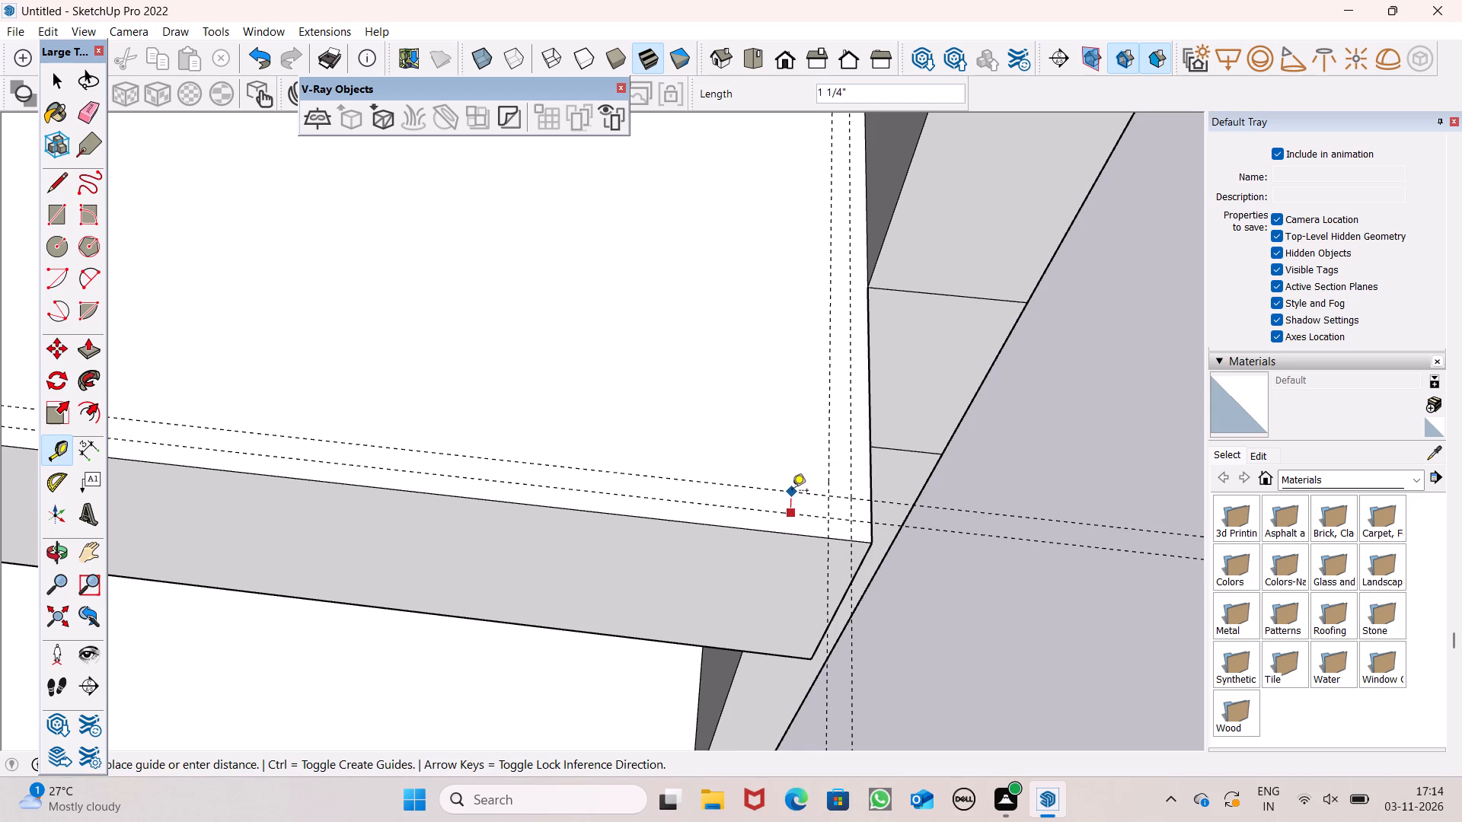
{"action": "left_click", "coordinate": [793, 486]}
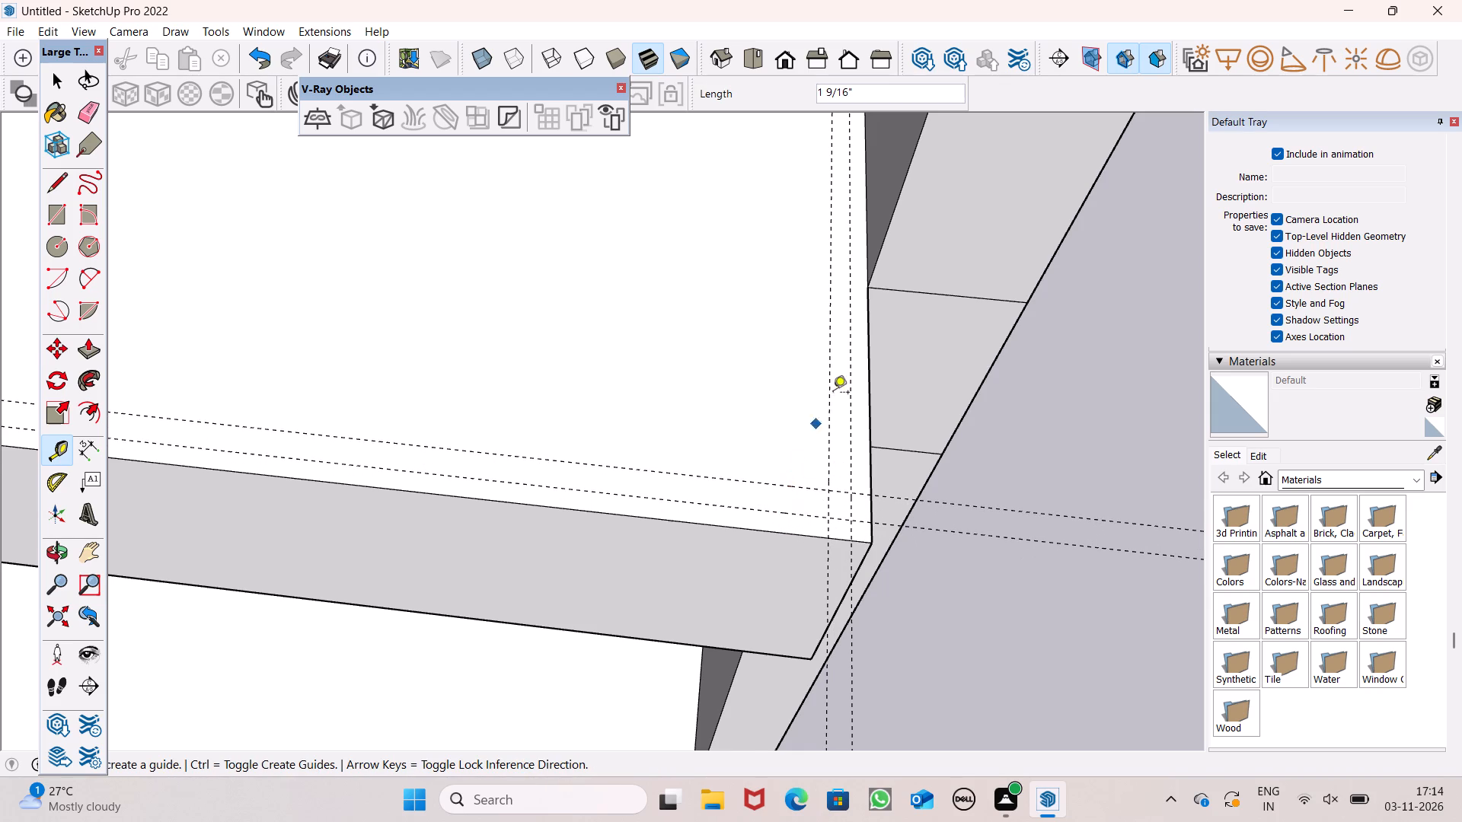
{"action": "scroll", "coordinate": [835, 386], "scroll_direction": "down", "scroll_amount": 6}
{"action": "scroll", "coordinate": [994, 410], "scroll_direction": "down", "scroll_amount": 10}
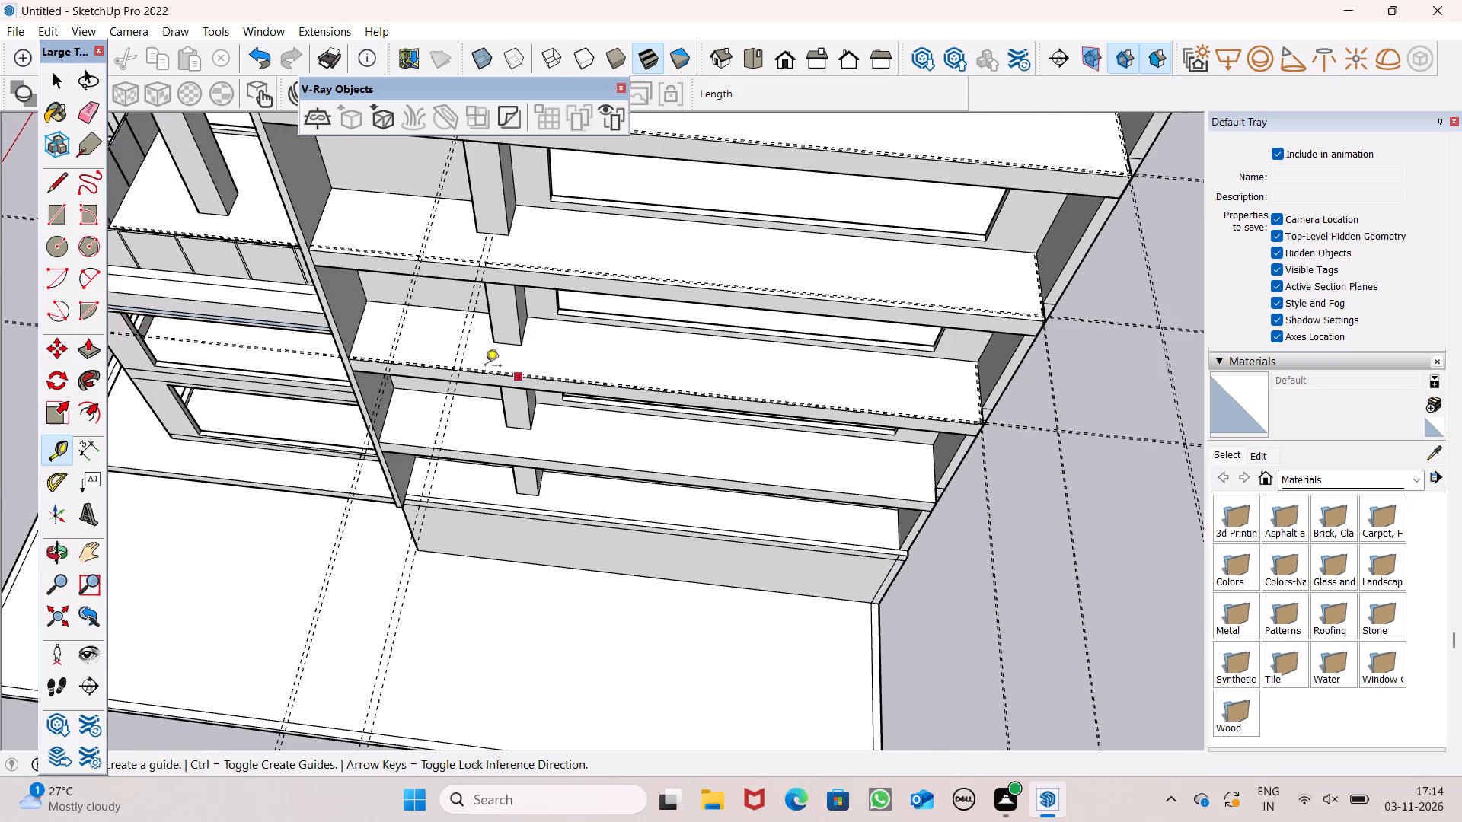
Place two parallel guides at the column on this balcony slab, about 10' 10 1/4" from the side wall and about 3 3/8" farther.
{"action": "scroll", "coordinate": [487, 368], "scroll_direction": "up", "scroll_amount": 7}
{"action": "scroll", "coordinate": [639, 387], "scroll_direction": "up", "scroll_amount": 6}
{"action": "scroll", "coordinate": [624, 393], "scroll_direction": "down", "scroll_amount": 6}
{"action": "scroll", "coordinate": [321, 303], "scroll_direction": "up", "scroll_amount": 4}
{"action": "left_click", "coordinate": [209, 302]}
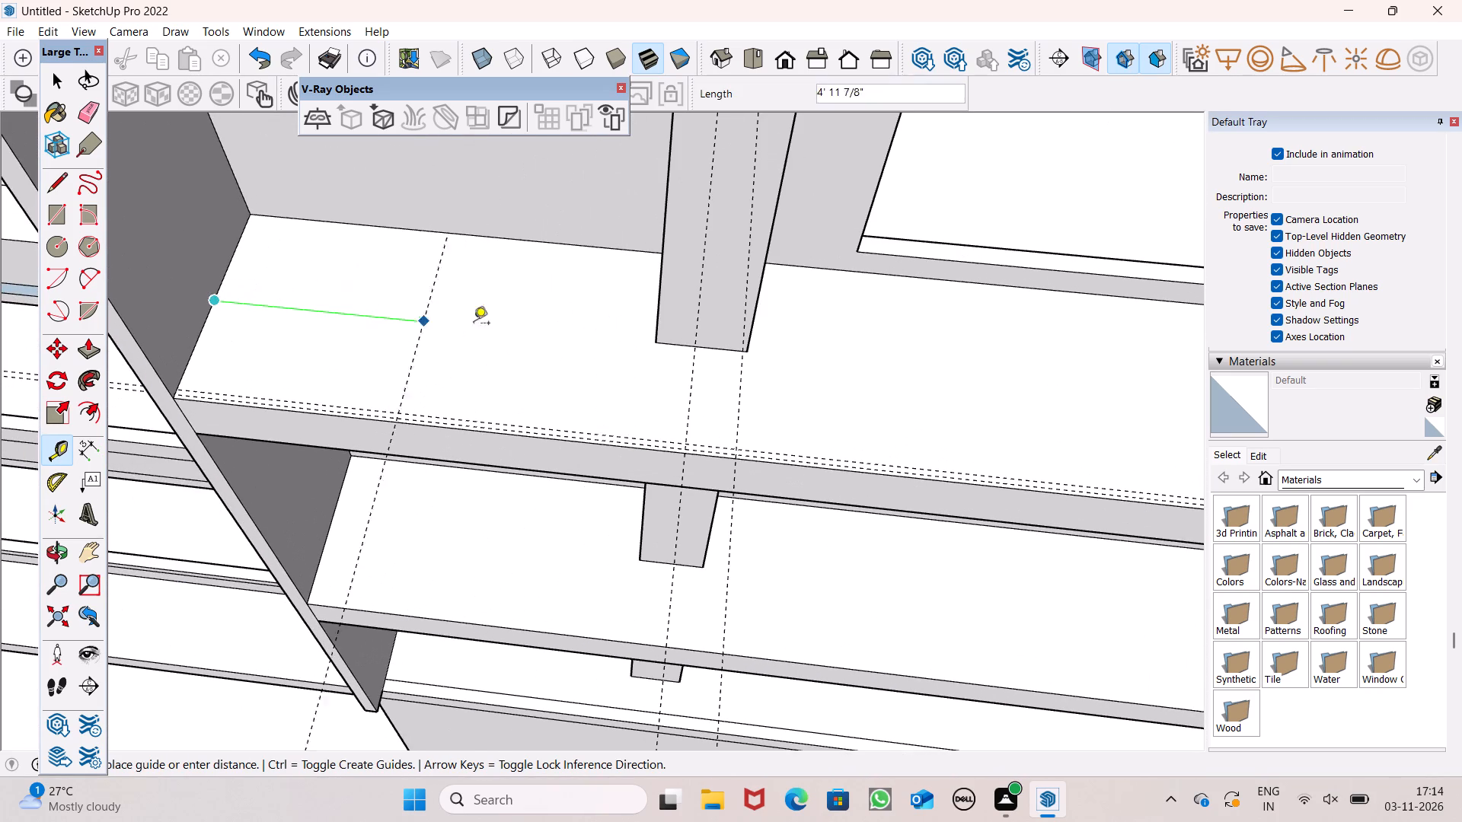
{"action": "scroll", "coordinate": [693, 371], "scroll_direction": "up", "scroll_amount": 4}
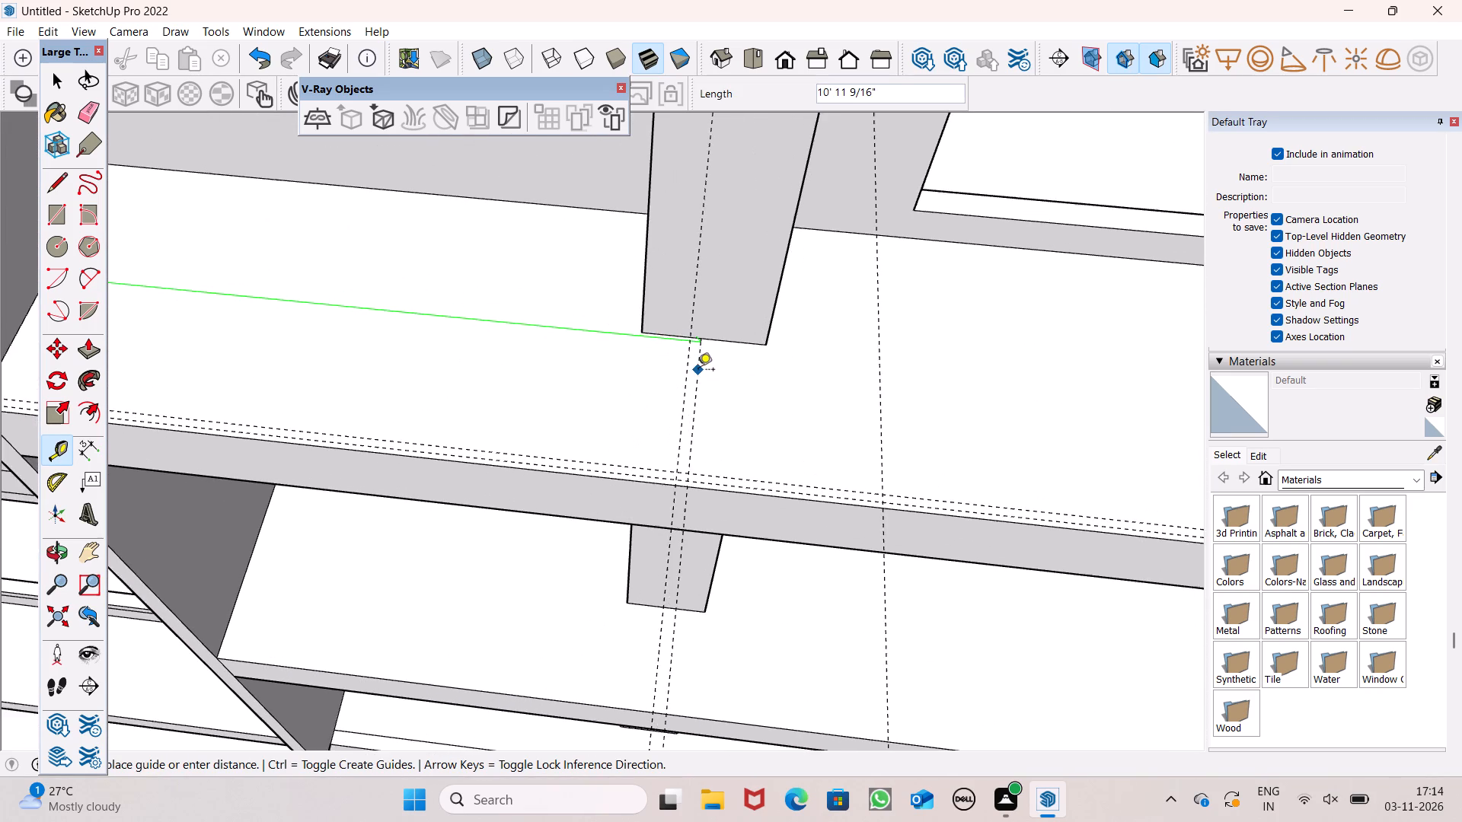
{"action": "left_click", "coordinate": [691, 368]}
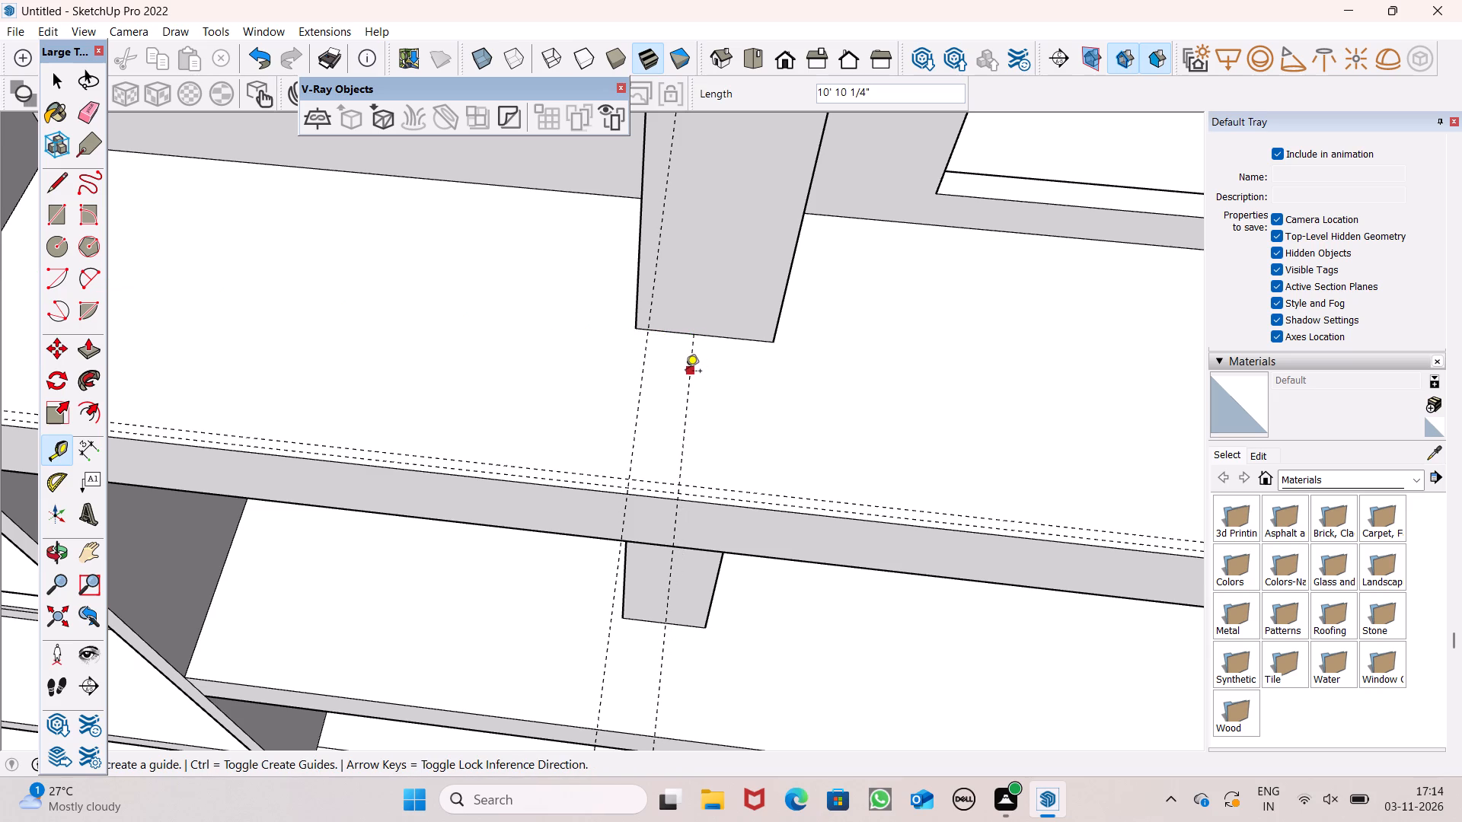
{"action": "left_click", "coordinate": [685, 372]}
{"action": "left_click", "coordinate": [710, 379]}
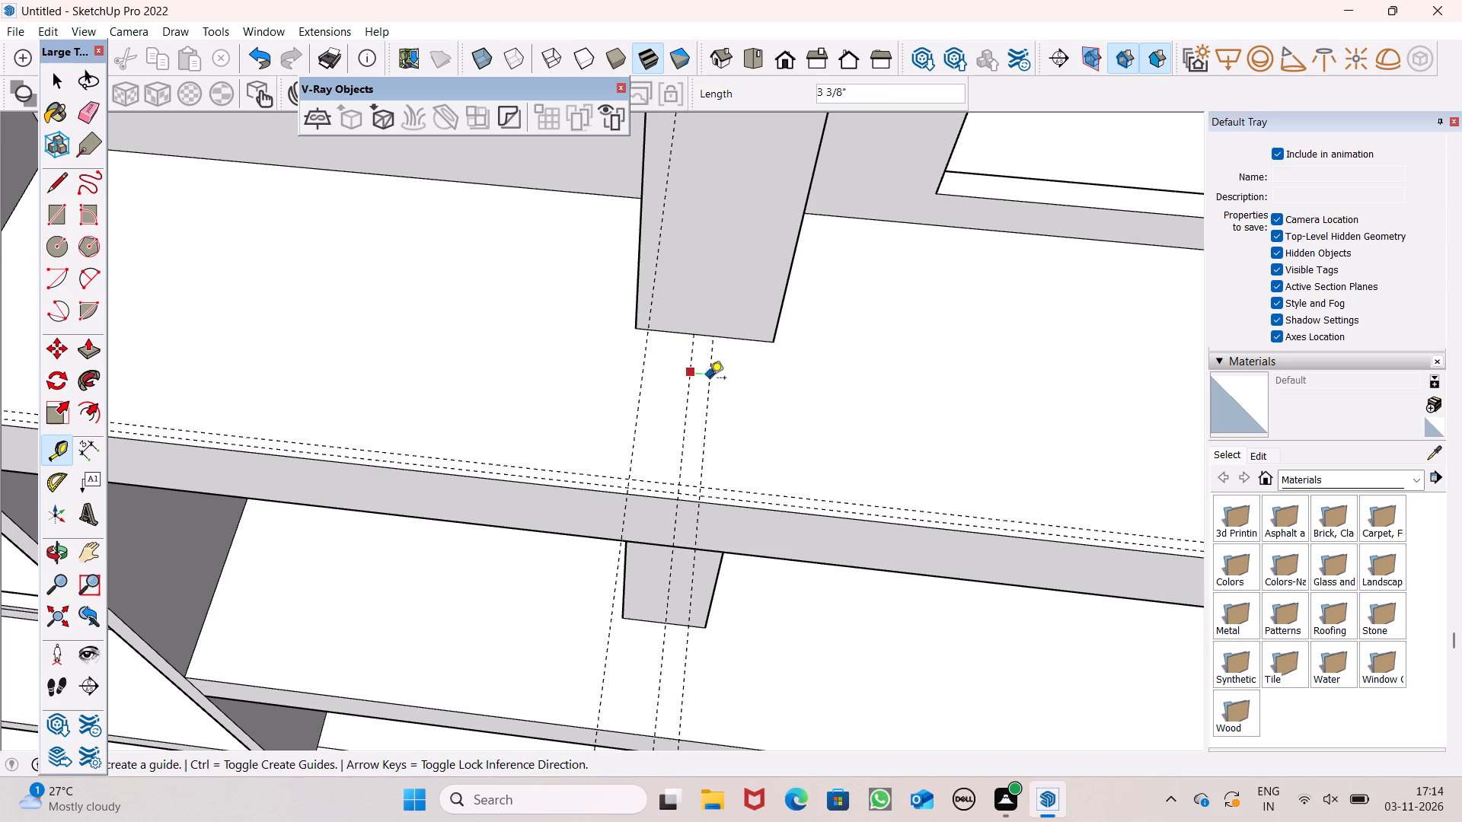
Place two parallel guides at the column on the next slab down, about 10' 11 1/8" from the side wall and about 2 3/16" farther.
{"action": "scroll", "coordinate": [666, 279], "scroll_direction": "down", "scroll_amount": 13}
{"action": "scroll", "coordinate": [681, 479], "scroll_direction": "up", "scroll_amount": 6}
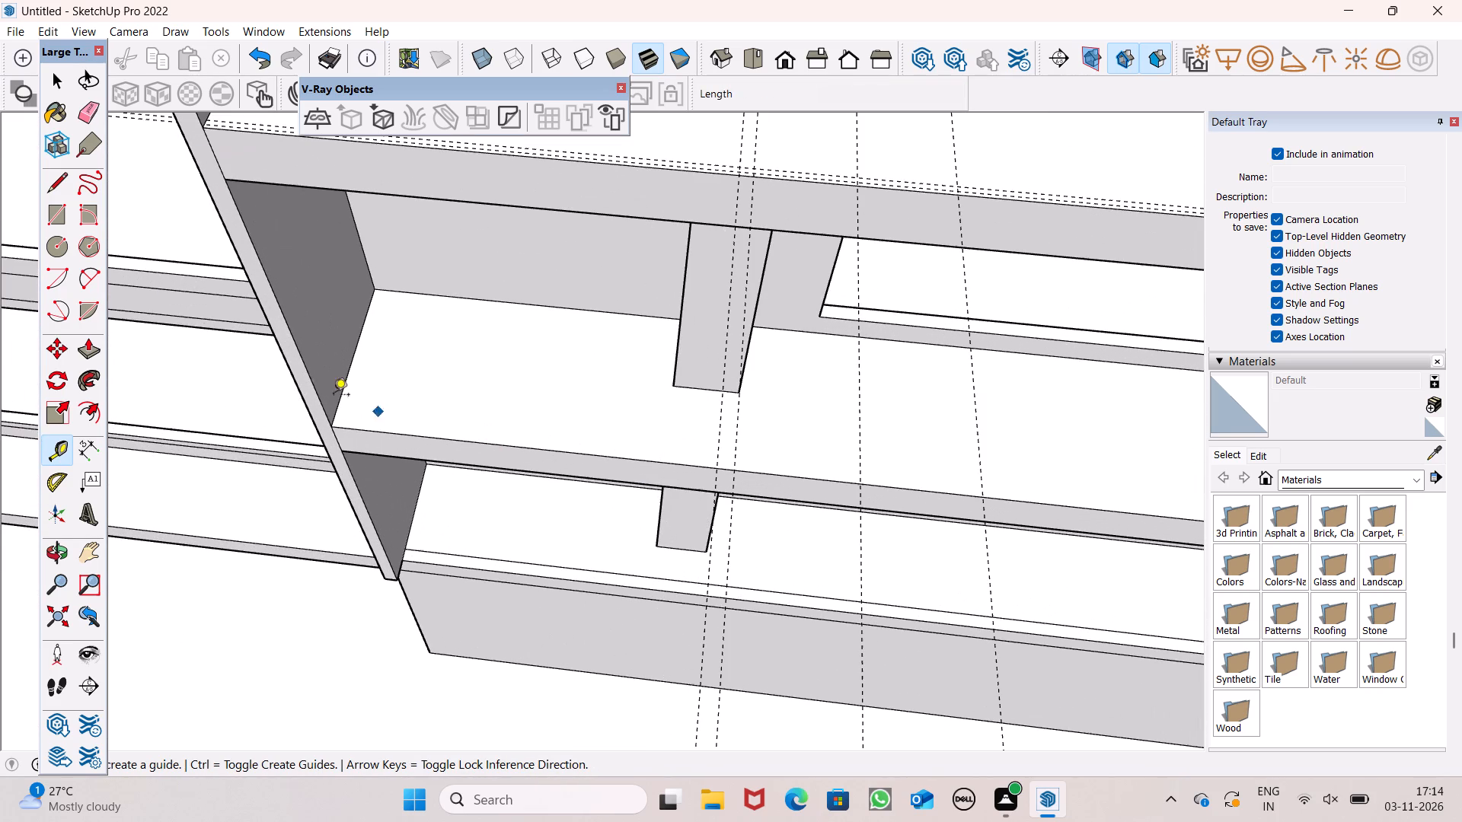
{"action": "left_click", "coordinate": [346, 387]}
{"action": "scroll", "coordinate": [729, 441], "scroll_direction": "up", "scroll_amount": 8}
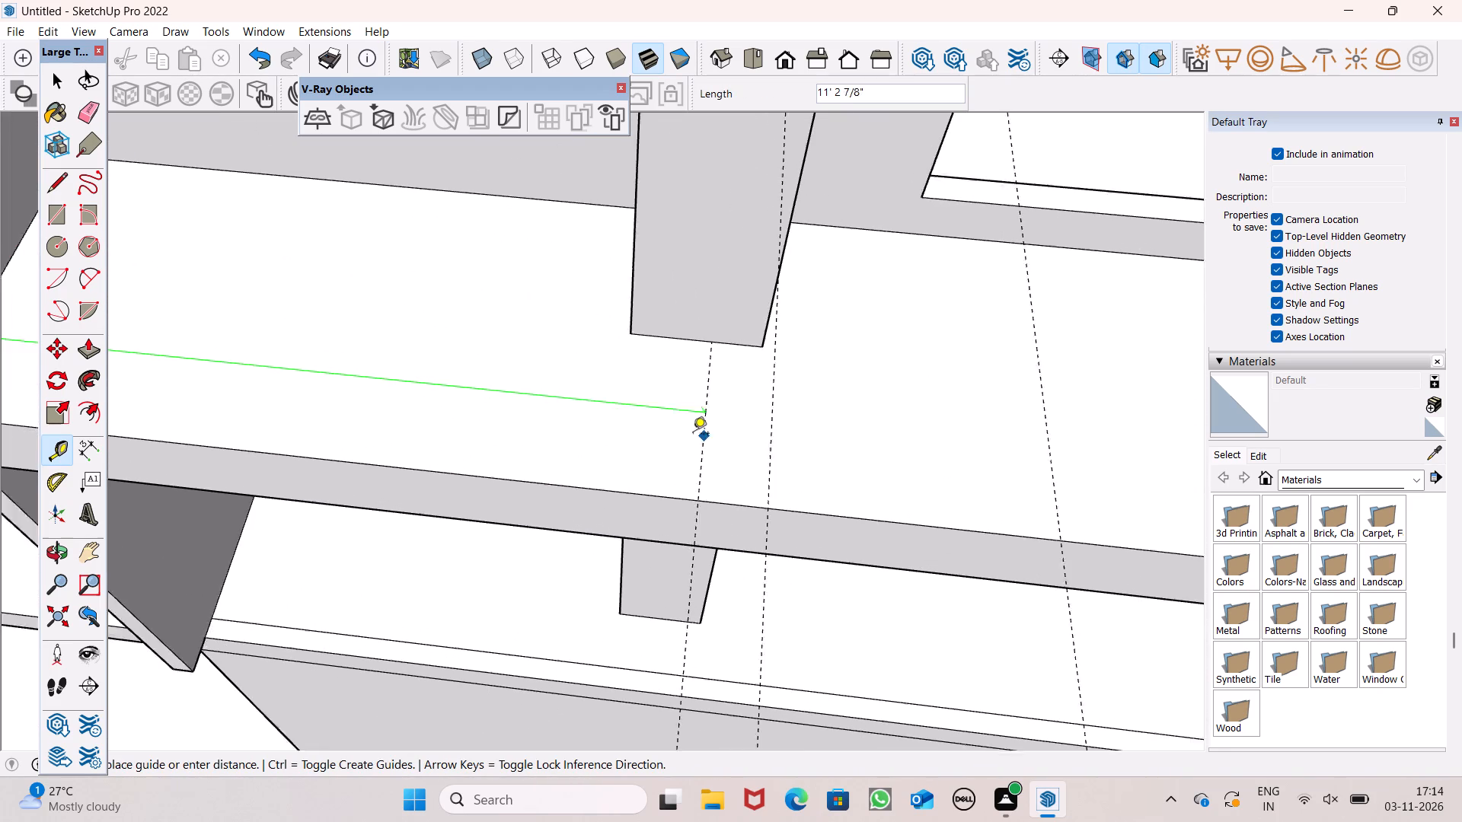
{"action": "left_click", "coordinate": [679, 435]}
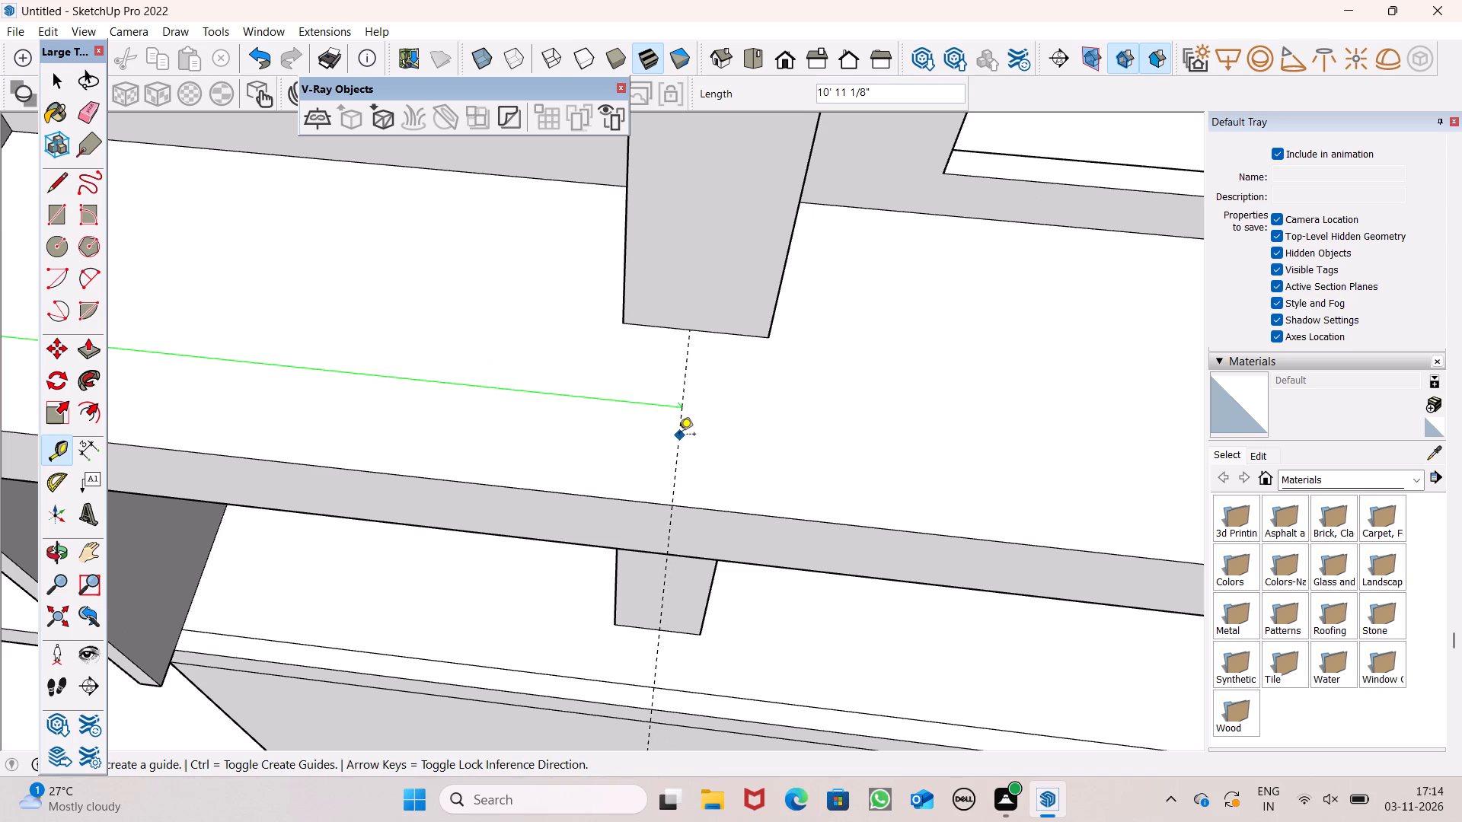
{"action": "left_click", "coordinate": [679, 435]}
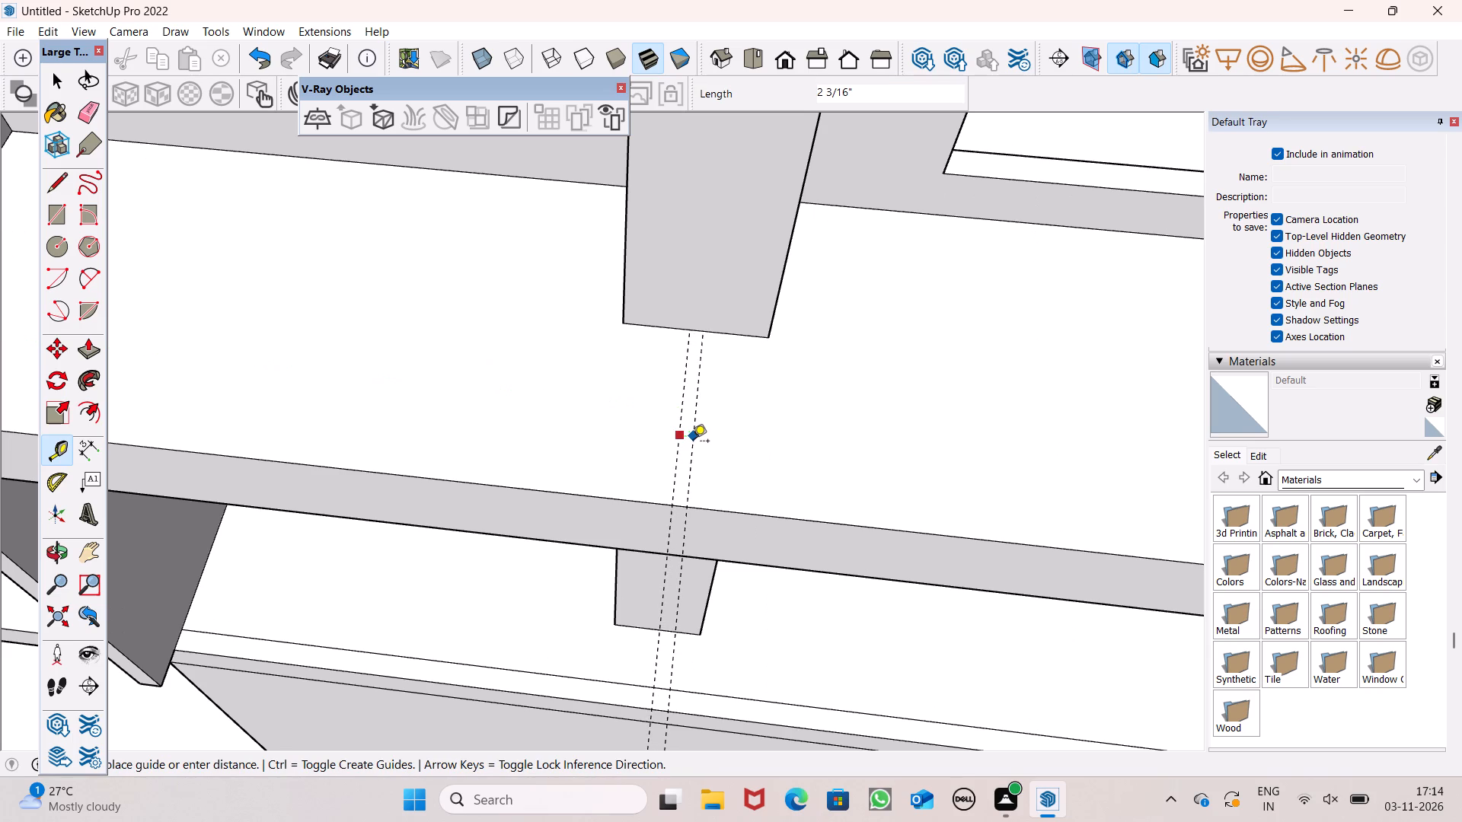
{"action": "left_click", "coordinate": [693, 442]}
Place two parallel guides inside that slab's front edge, the first about 1 7/8" in and the second farther in.
{"action": "scroll", "coordinate": [576, 453], "scroll_direction": "down", "scroll_amount": 2}
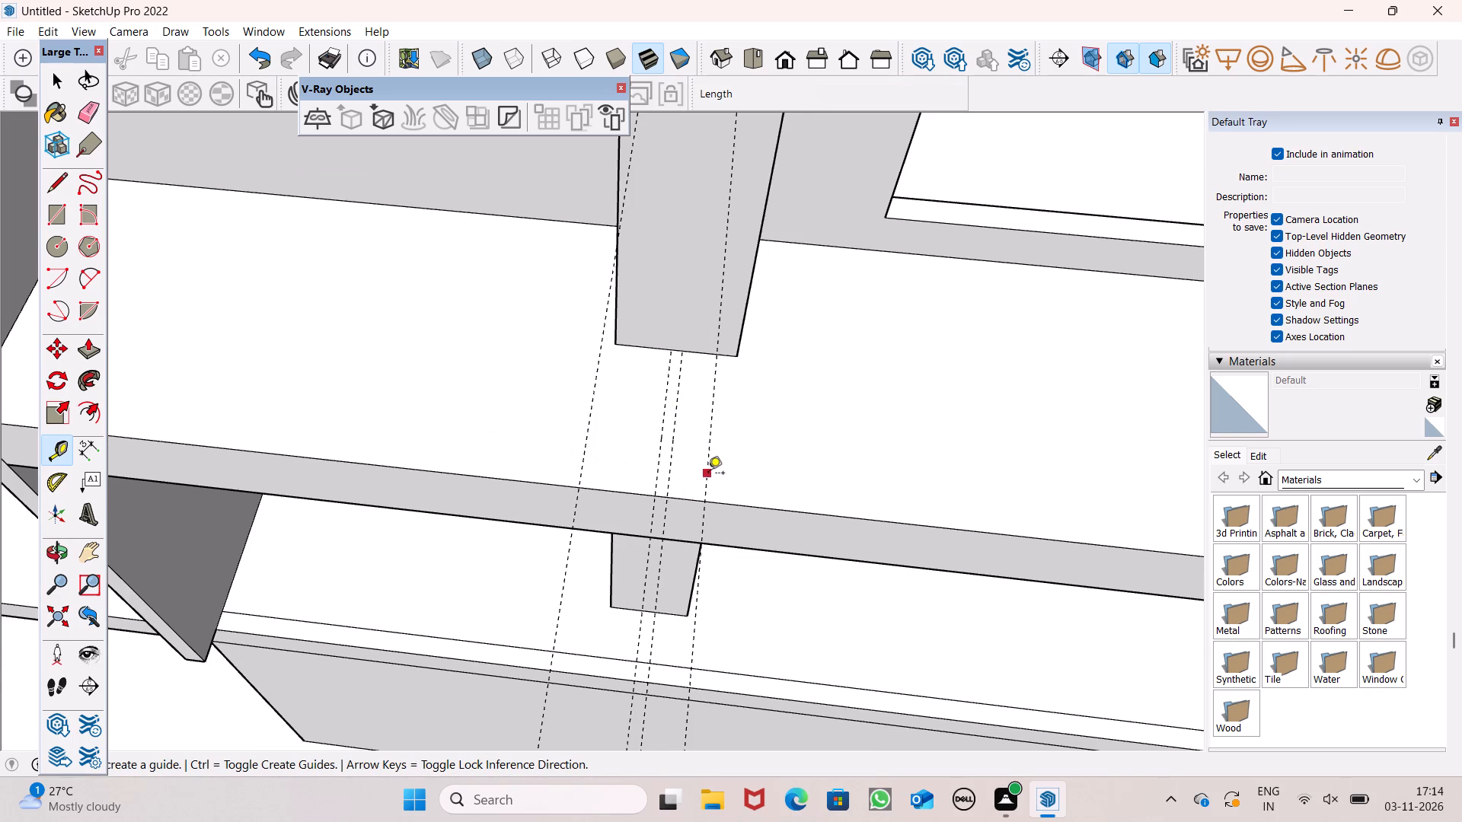
{"action": "scroll", "coordinate": [708, 473], "scroll_direction": "up", "scroll_amount": 4}
{"action": "left_click", "coordinate": [692, 515]}
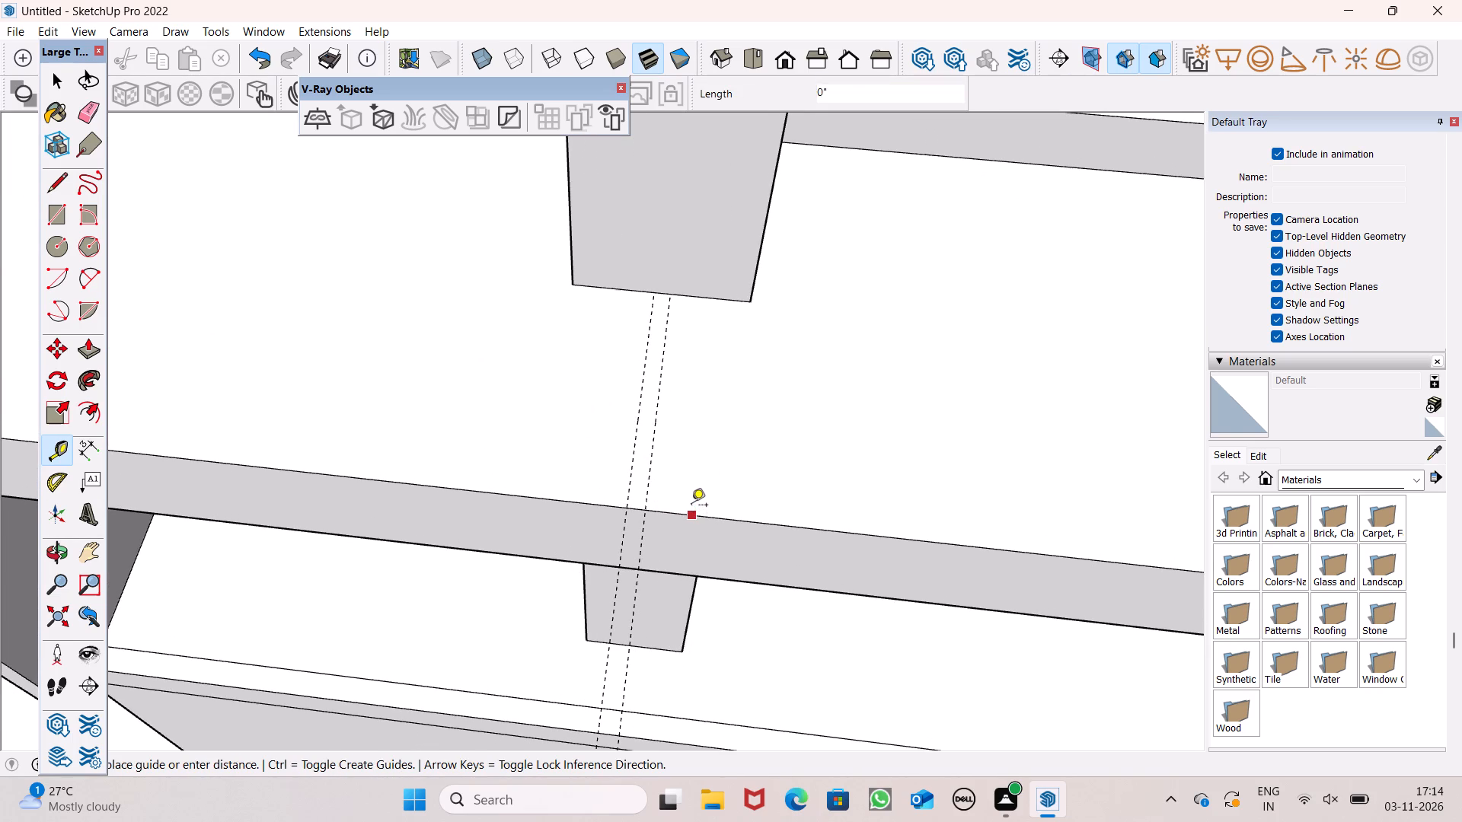
{"action": "scroll", "coordinate": [691, 500], "scroll_direction": "up", "scroll_amount": 2}
{"action": "left_click", "coordinate": [691, 502]}
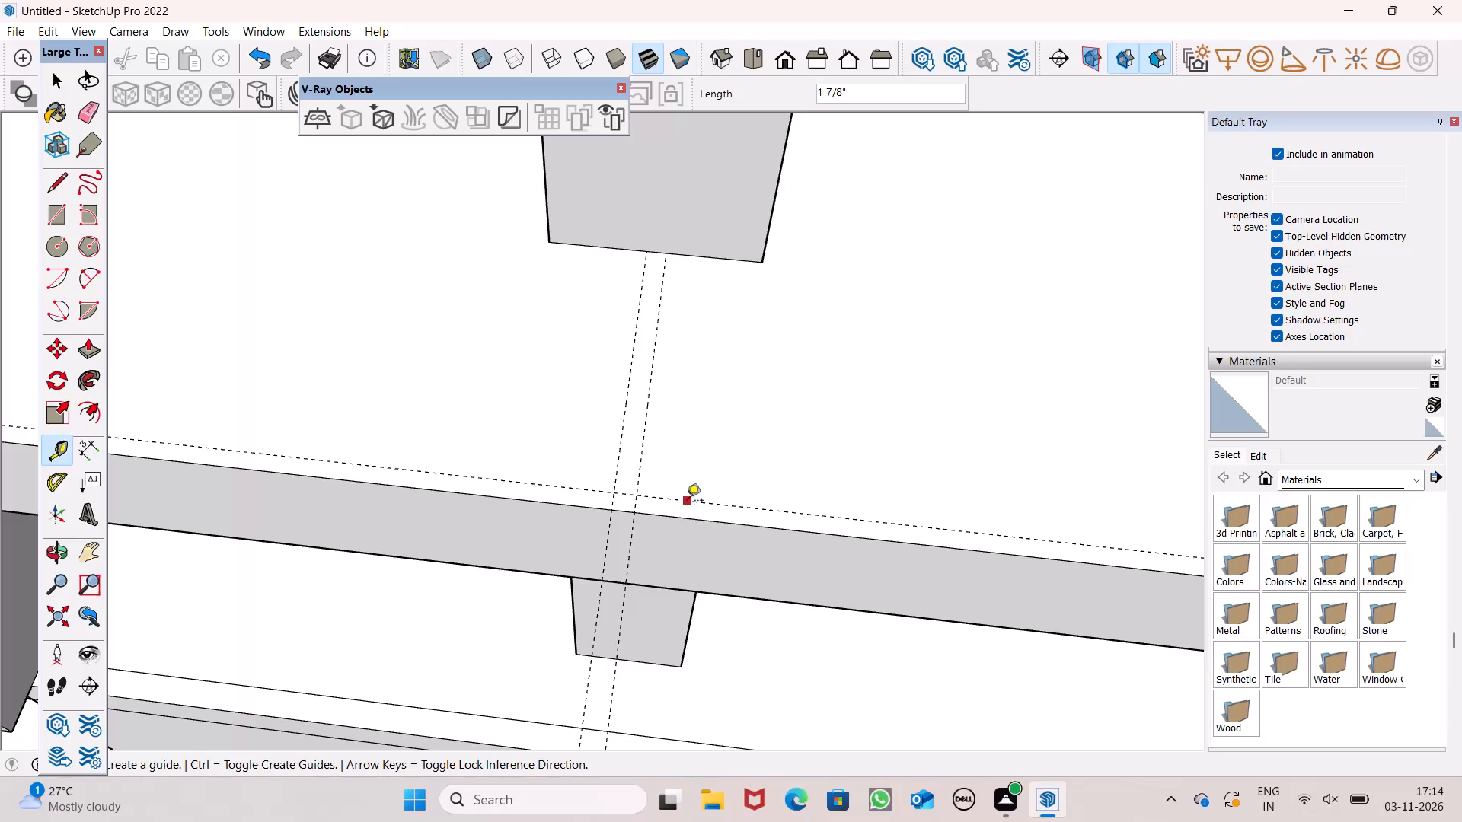
{"action": "left_click", "coordinate": [687, 502]}
{"action": "left_click", "coordinate": [686, 483]}
Place two parallel guides inside that slab's far end edge, the first about 1 13/16" in and the second about 1 9/16" farther.
{"action": "scroll", "coordinate": [413, 385], "scroll_direction": "down", "scroll_amount": 7}
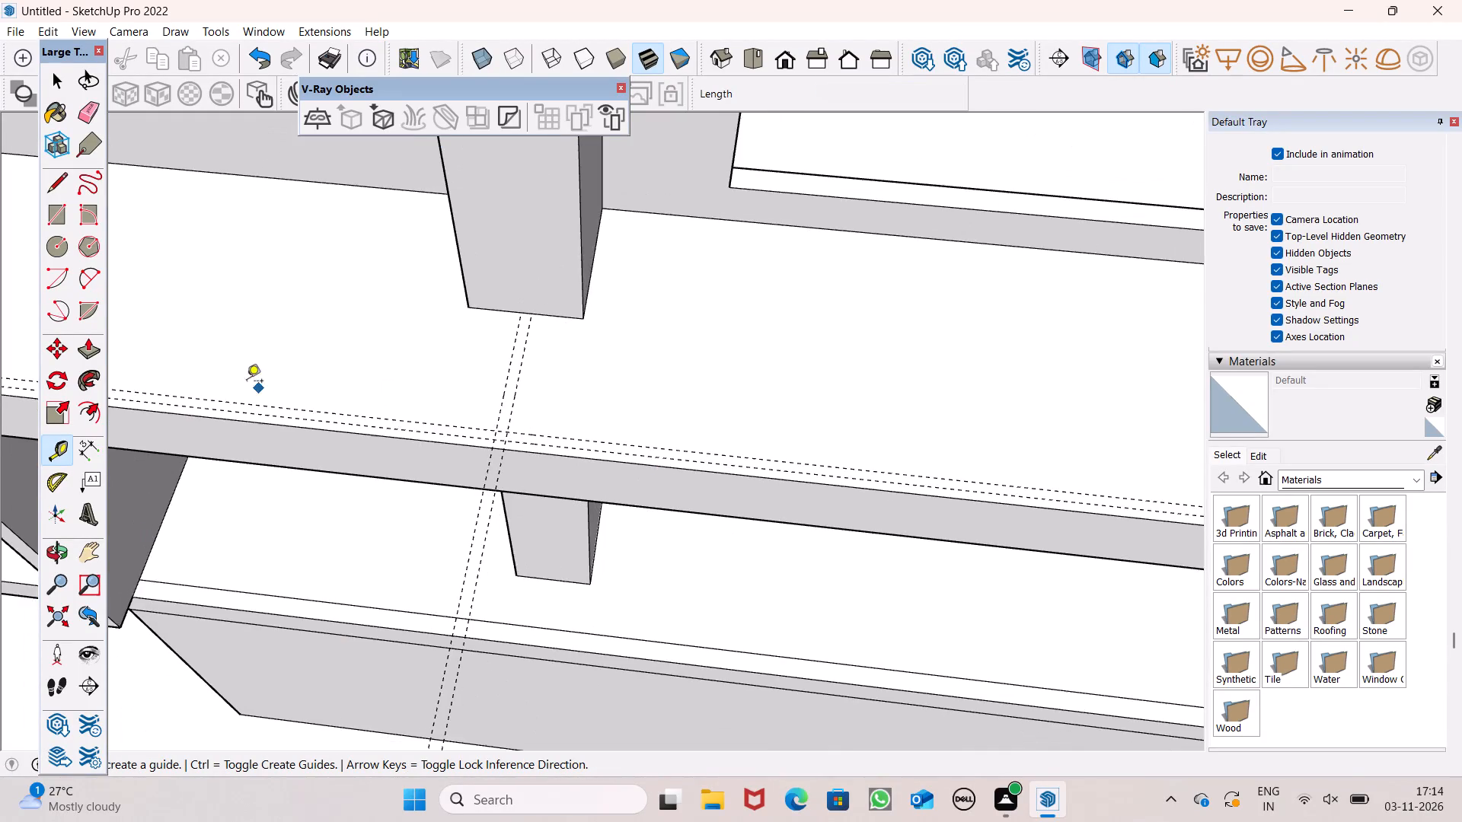
{"action": "scroll", "coordinate": [219, 371], "scroll_direction": "down", "scroll_amount": 12}
{"action": "scroll", "coordinate": [1087, 473], "scroll_direction": "up", "scroll_amount": 5}
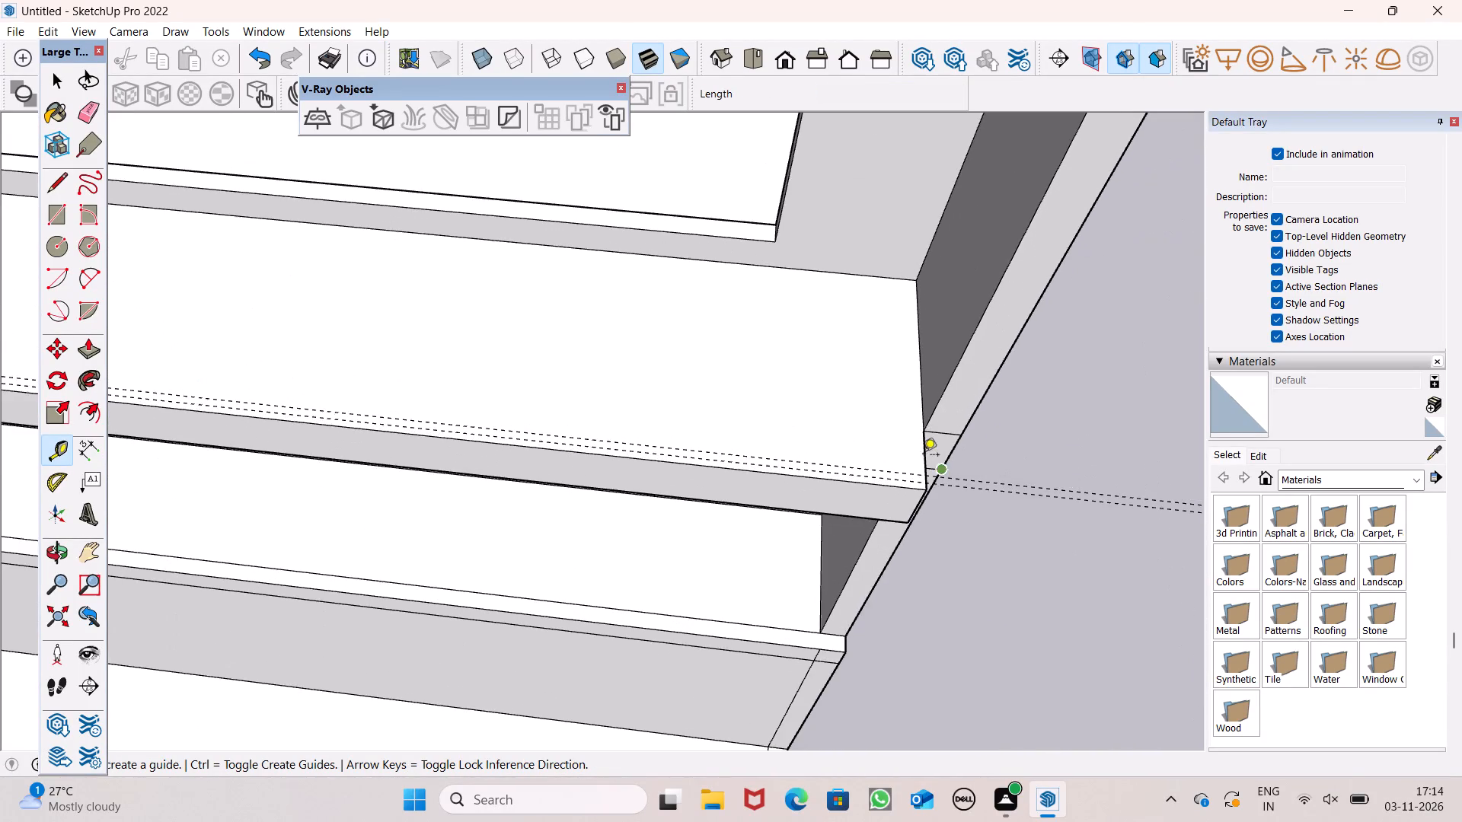
{"action": "scroll", "coordinate": [905, 452], "scroll_direction": "up", "scroll_amount": 8}
{"action": "left_click", "coordinate": [941, 476]}
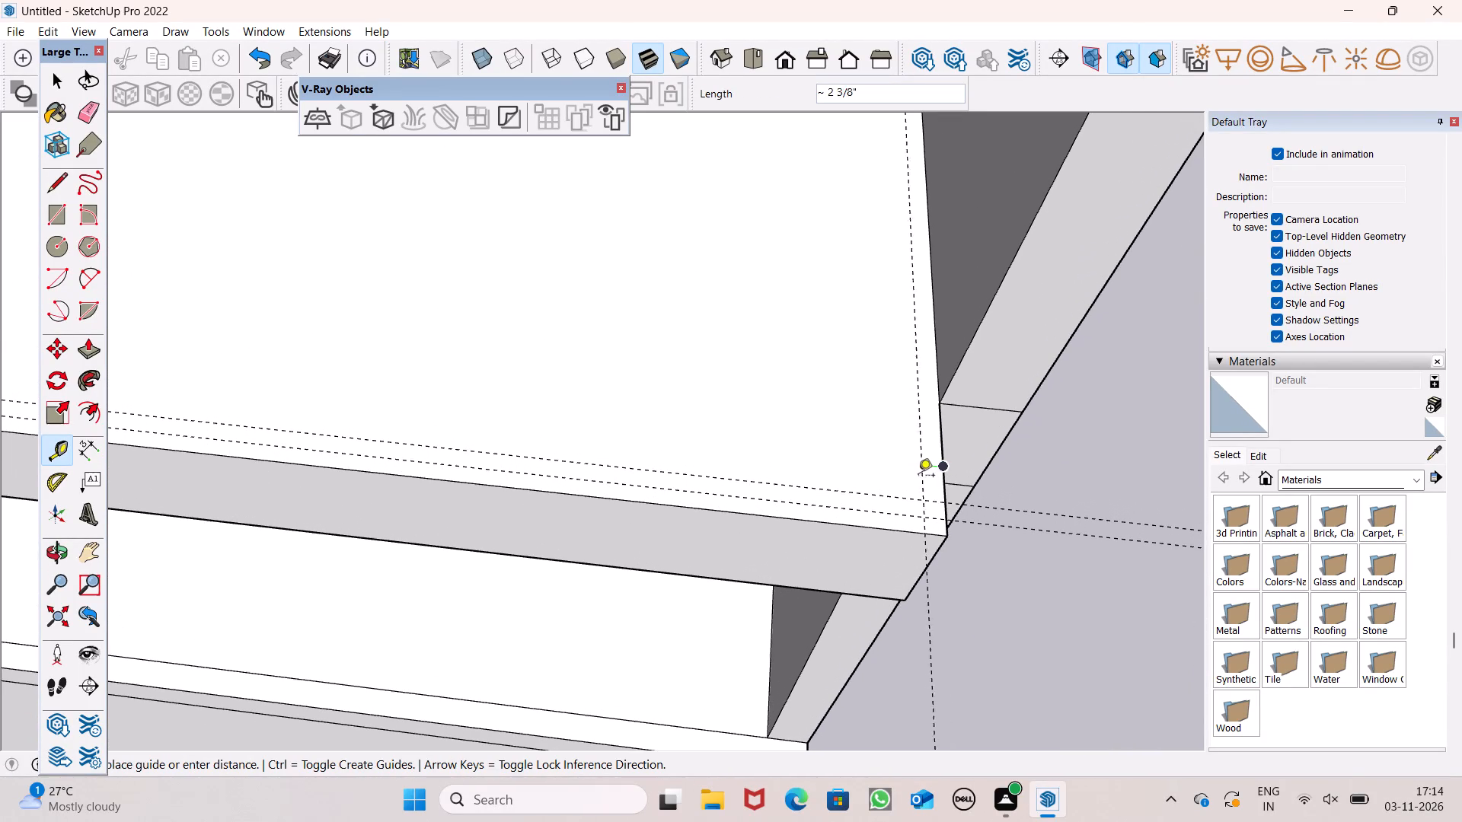
{"action": "left_click", "coordinate": [925, 473]}
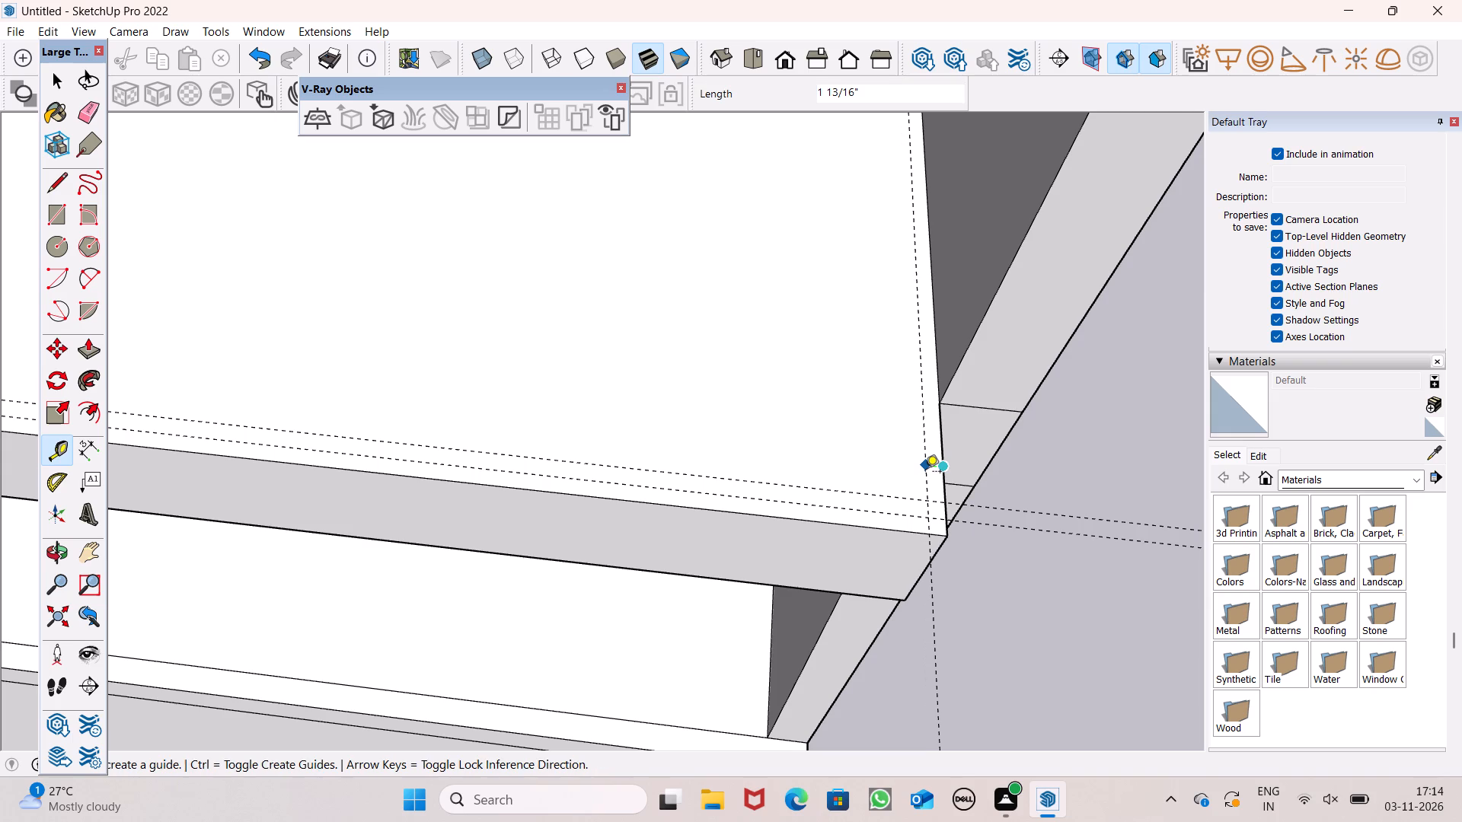
{"action": "left_click", "coordinate": [925, 469]}
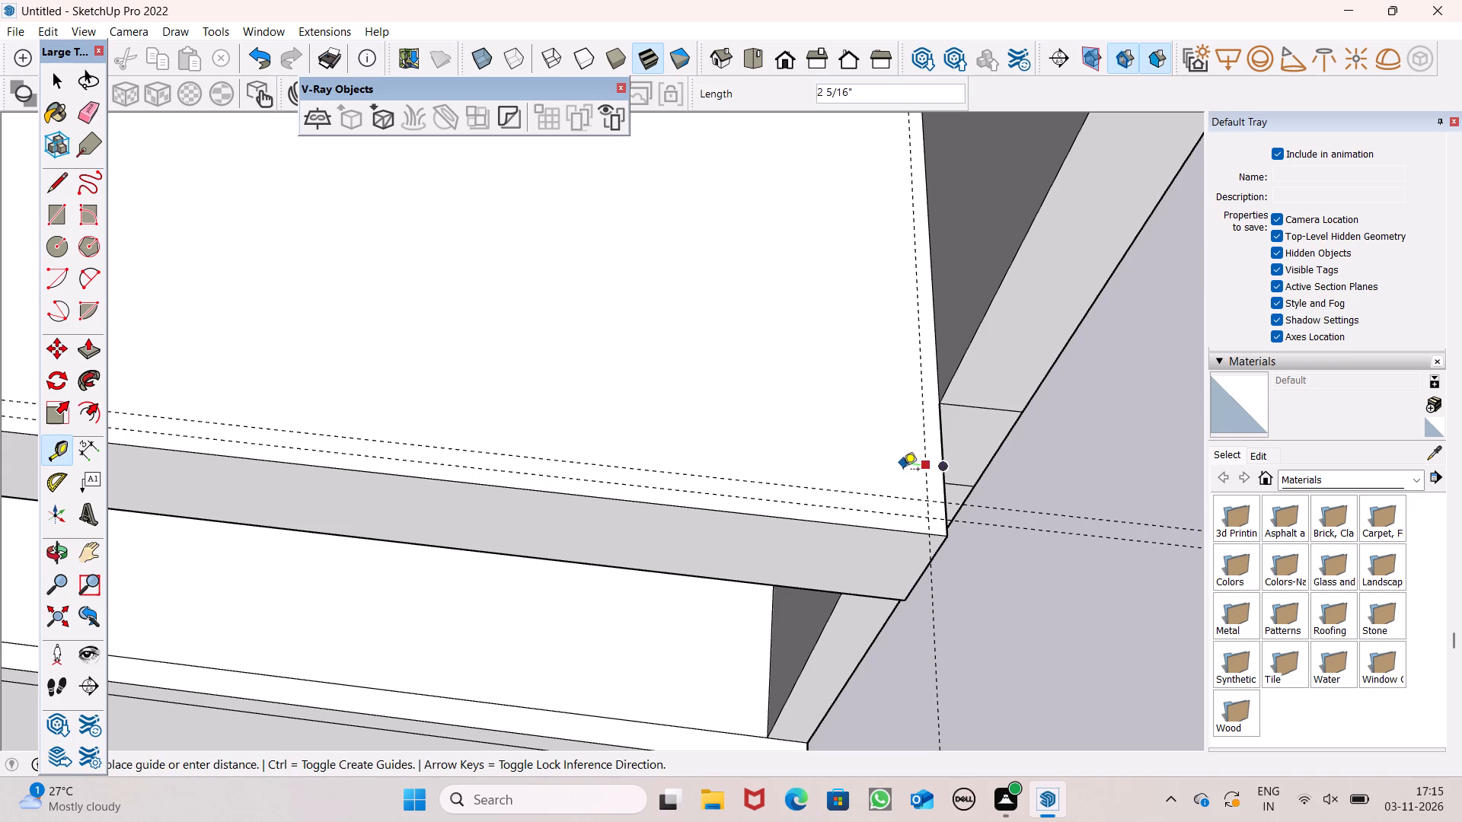
{"action": "key", "text": "space"}
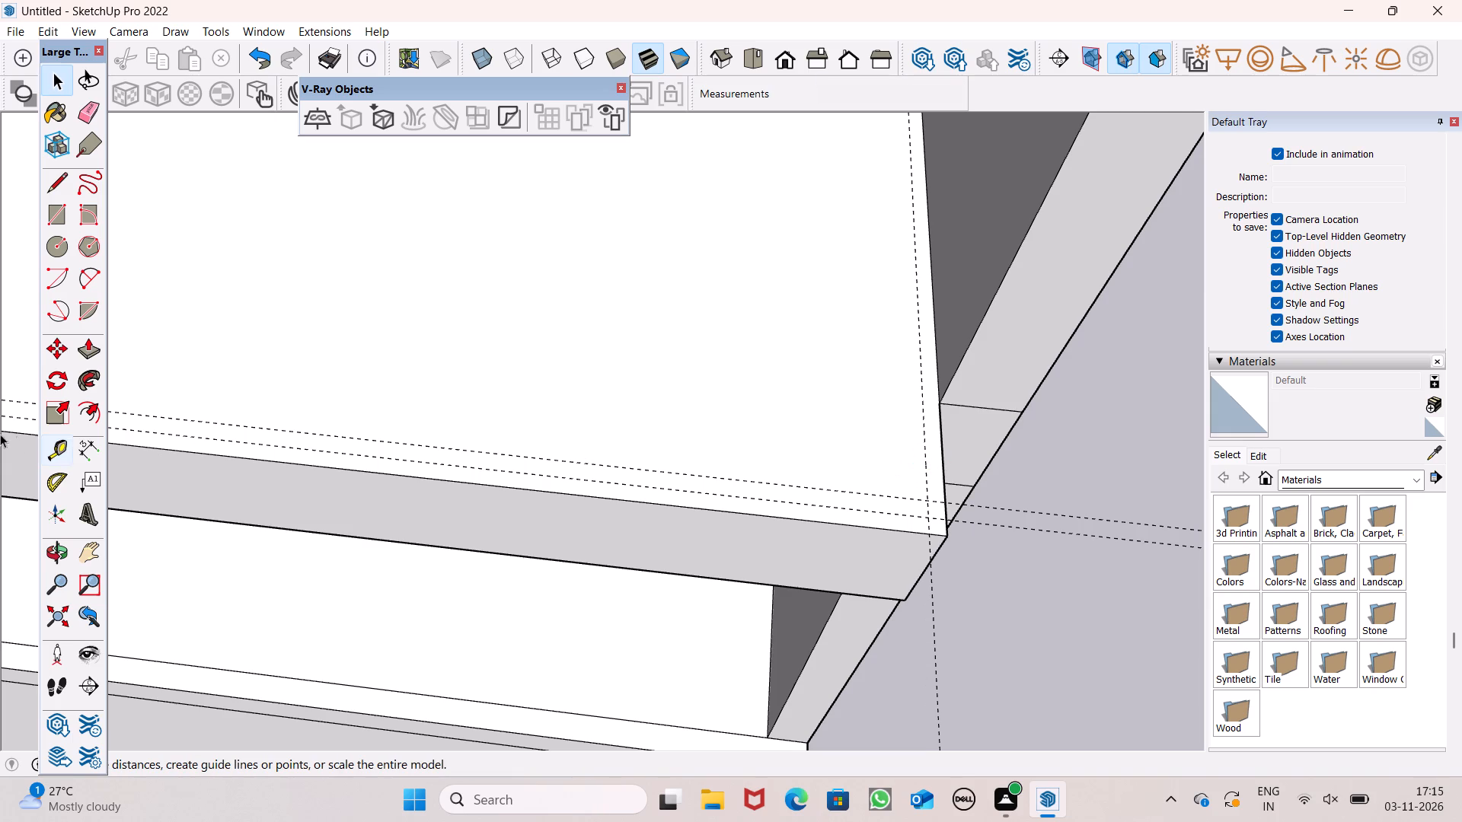
{"action": "left_click", "coordinate": [62, 443]}
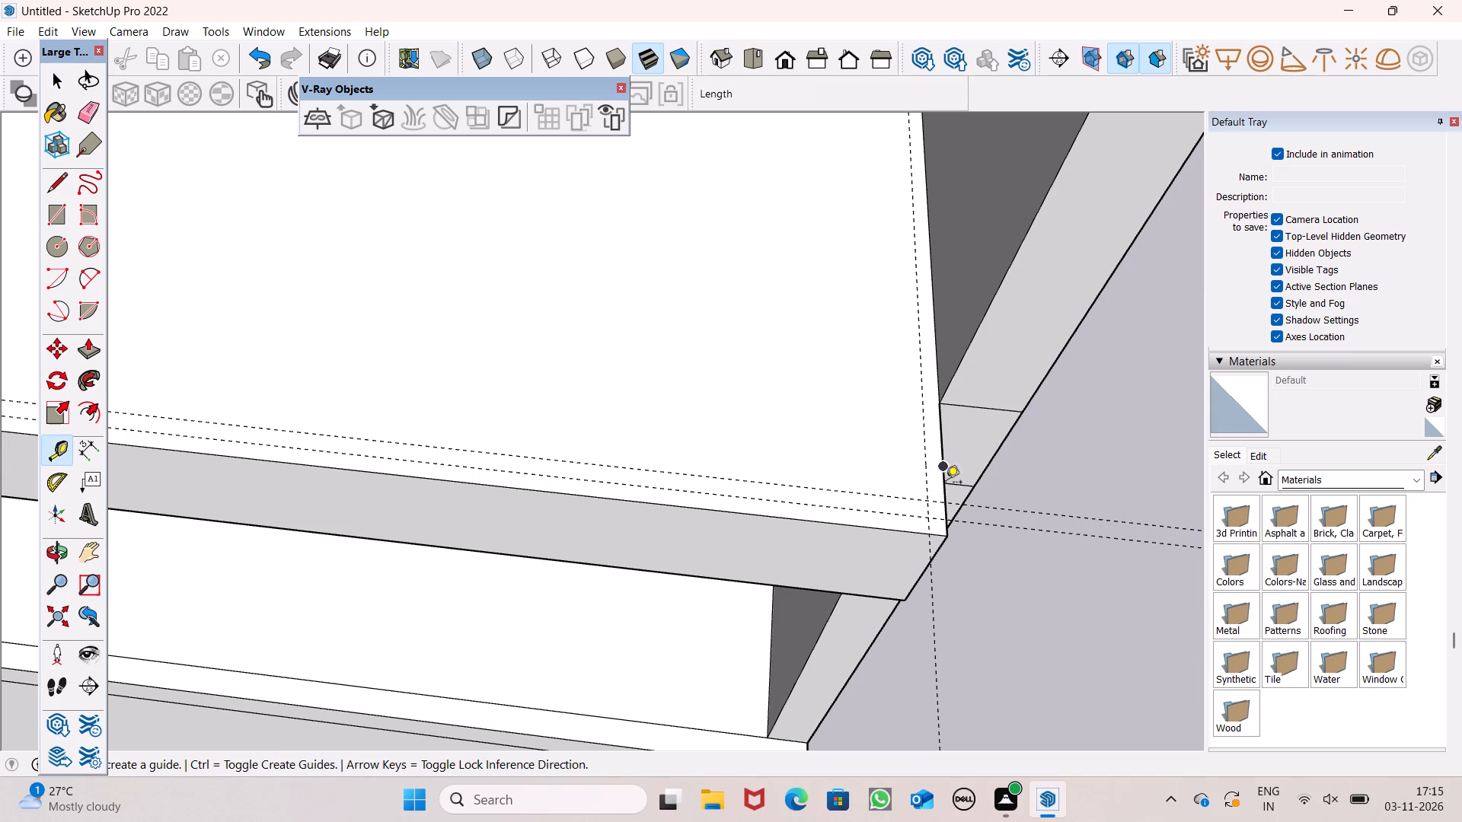
{"action": "left_click", "coordinate": [921, 454]}
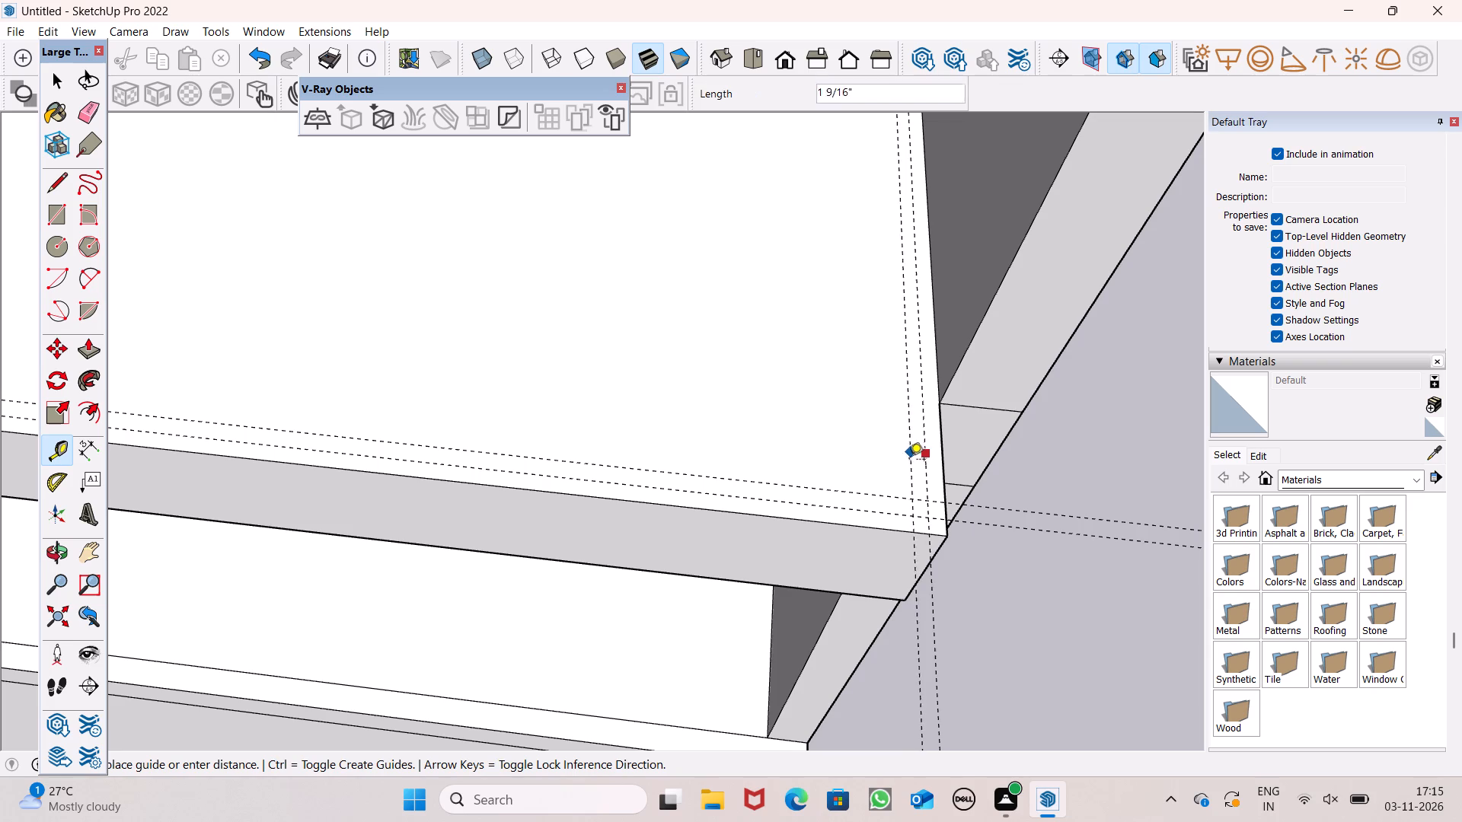
{"action": "left_click", "coordinate": [903, 461]}
Inspect the guides on the lower balconies and the column and front edge of the lowest balcony slab.
{"action": "scroll", "coordinate": [959, 346], "scroll_direction": "down", "scroll_amount": 11}
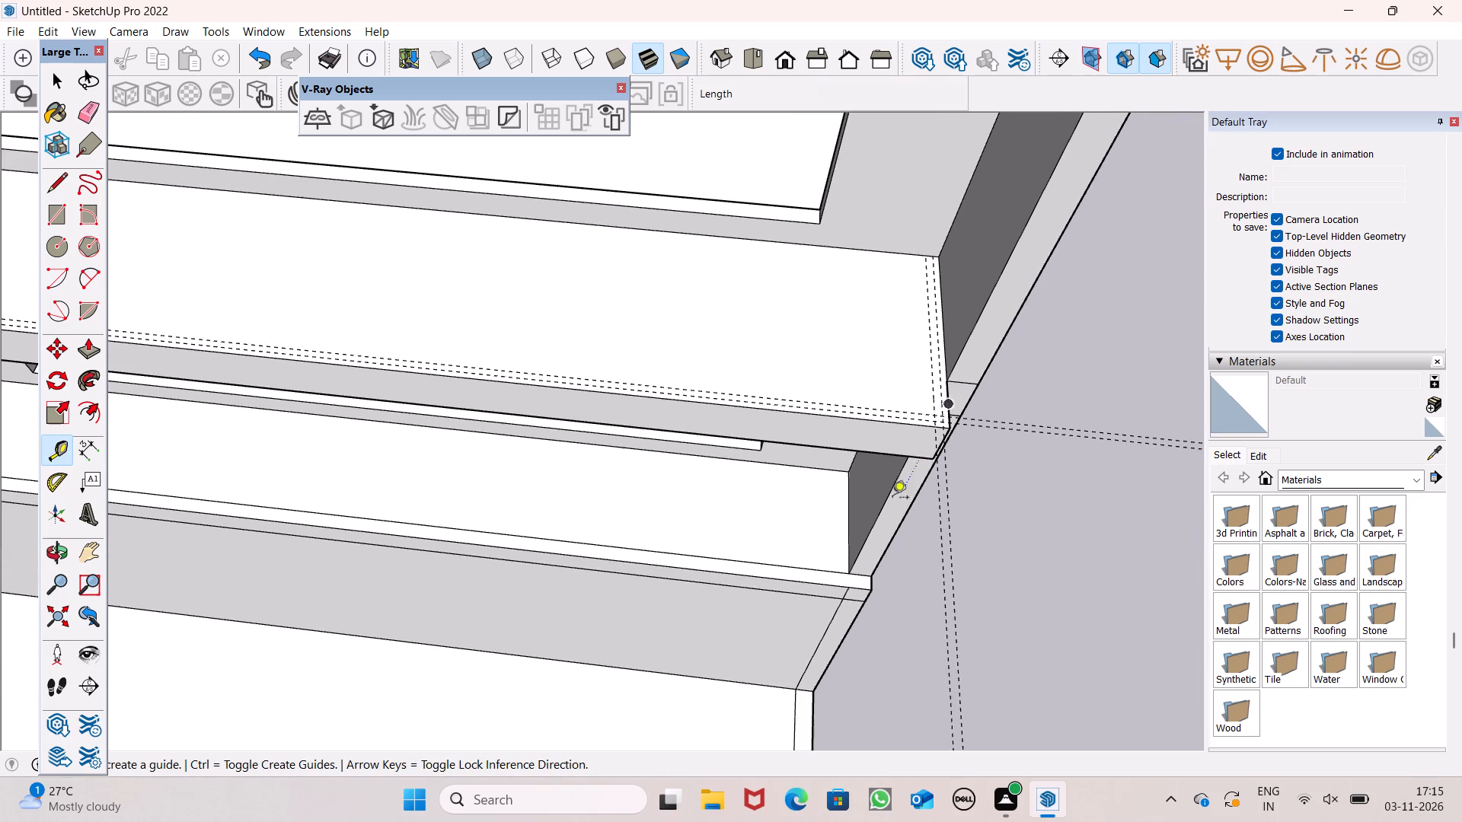
{"action": "scroll", "coordinate": [895, 439], "scroll_direction": "down", "scroll_amount": 12}
{"action": "middle_click_drag", "start_coordinate": [867, 537], "coordinate": [841, 425]}
{"action": "scroll", "coordinate": [844, 448], "scroll_direction": "up", "scroll_amount": 1}
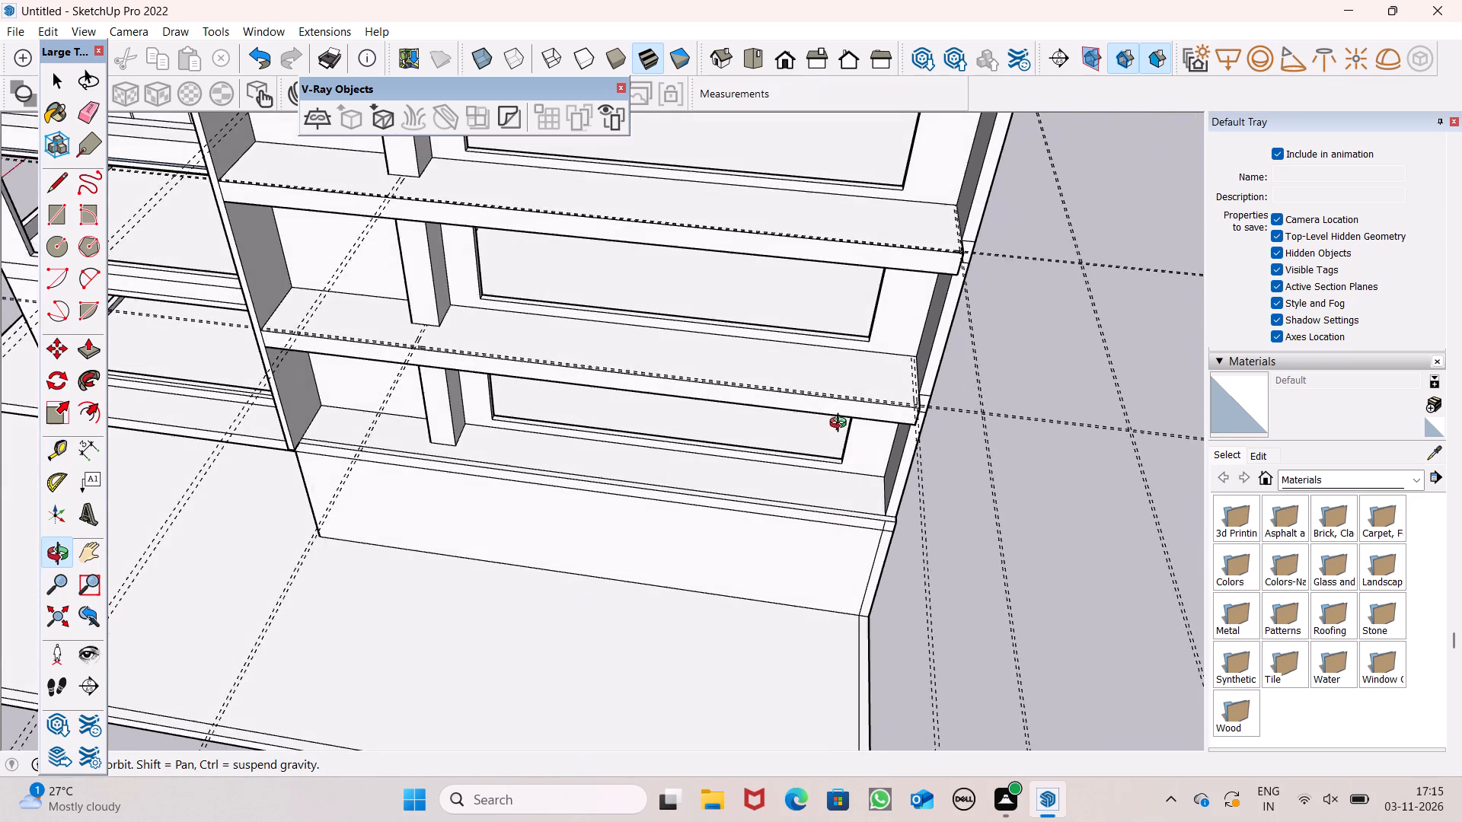
{"action": "middle_click_drag", "start_coordinate": [841, 425], "coordinate": [822, 451]}
{"action": "scroll", "coordinate": [841, 422], "scroll_direction": "down", "scroll_amount": 4}
{"action": "middle_click_drag", "start_coordinate": [789, 520], "coordinate": [966, 388]}
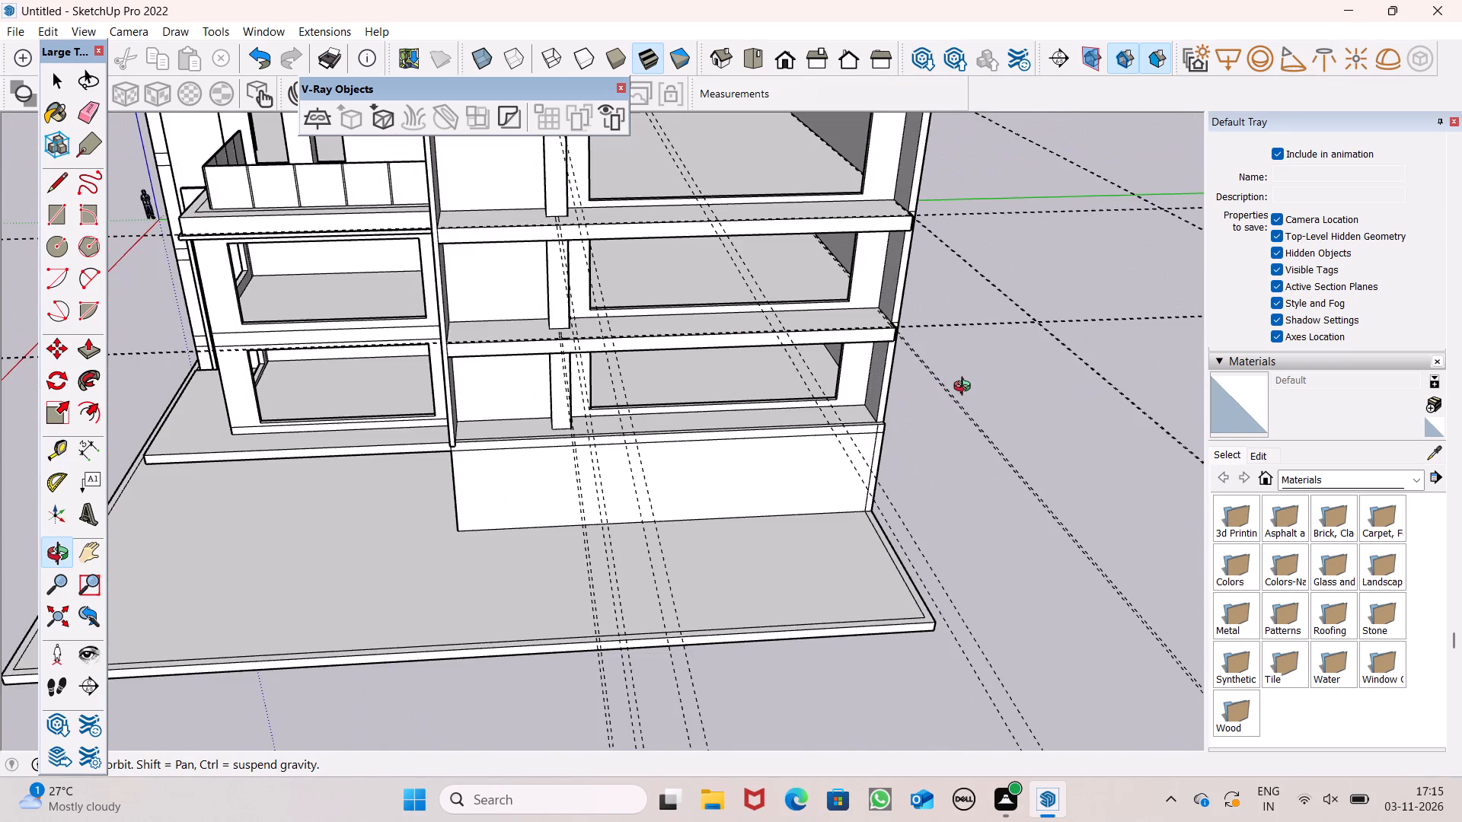
{"action": "middle_click_drag", "start_coordinate": [966, 388], "coordinate": [982, 382]}
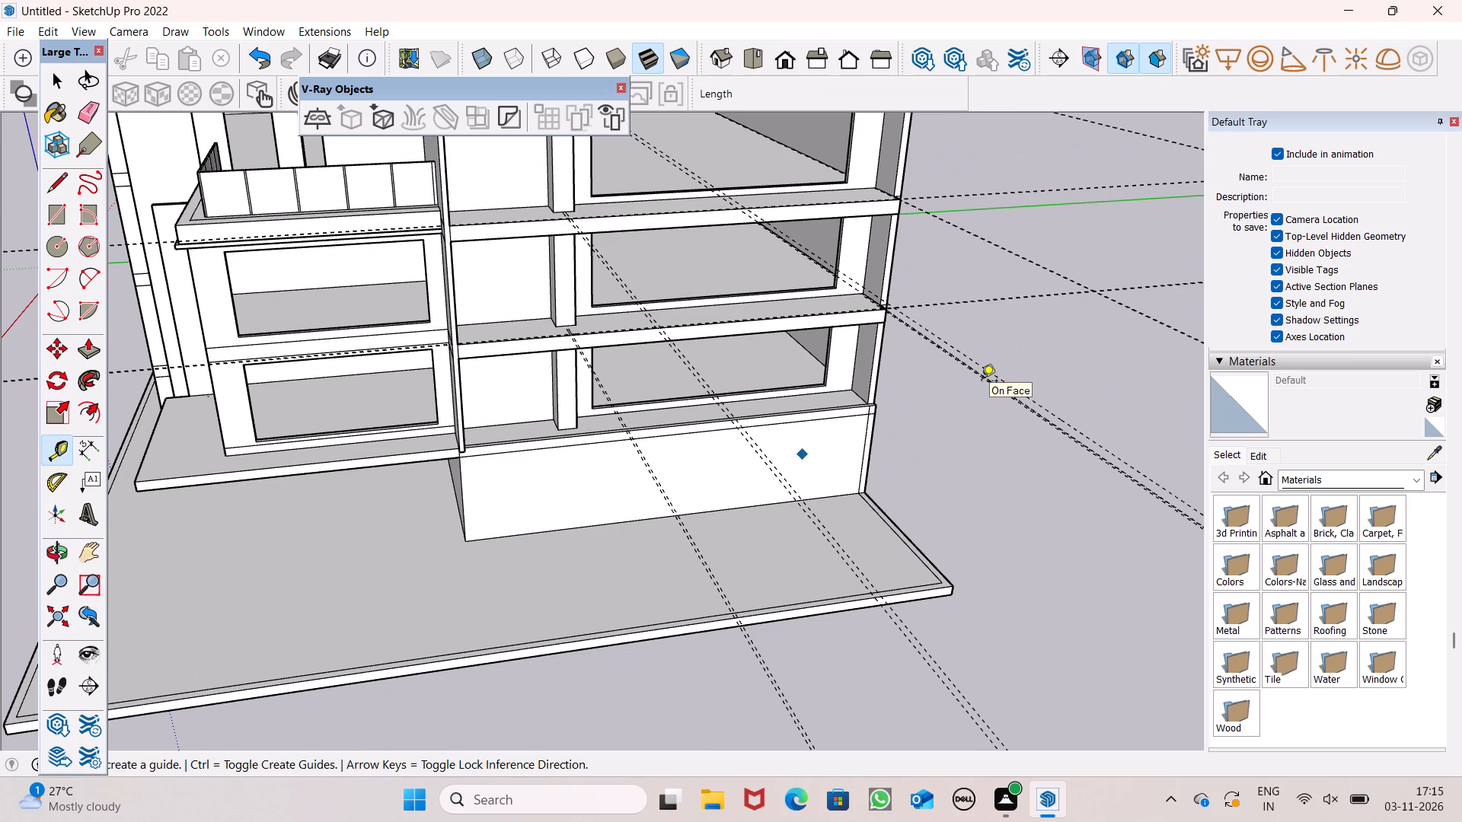
{"action": "middle_click_drag", "start_coordinate": [787, 459], "coordinate": [671, 545]}
{"action": "scroll", "coordinate": [551, 494], "scroll_direction": "up", "scroll_amount": 3}
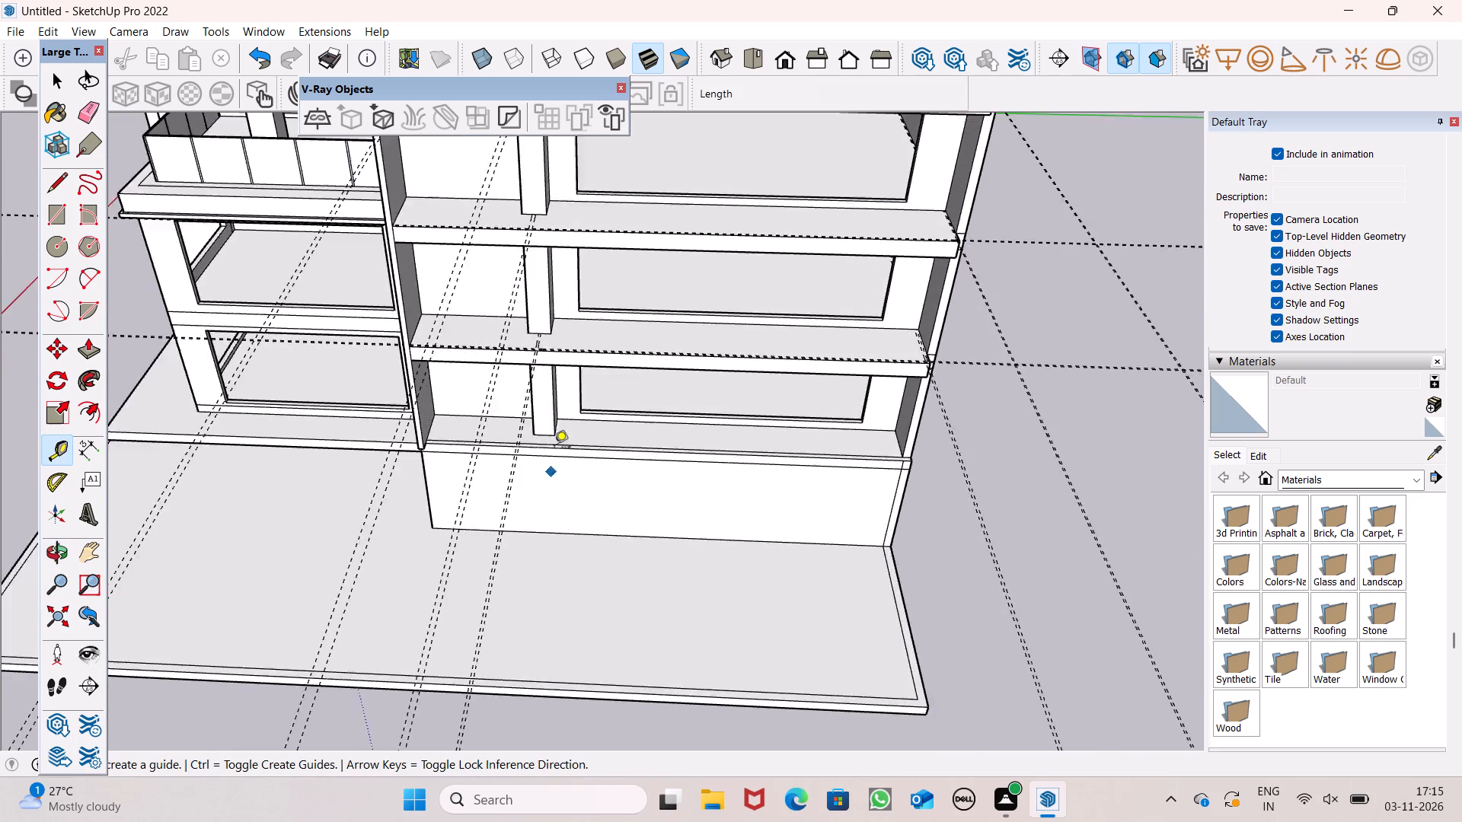
{"action": "scroll", "coordinate": [554, 448], "scroll_direction": "up", "scroll_amount": 12}
{"action": "scroll", "coordinate": [691, 413], "scroll_direction": "down", "scroll_amount": 4}
{"action": "middle_click_drag", "start_coordinate": [689, 436], "coordinate": [682, 473]}
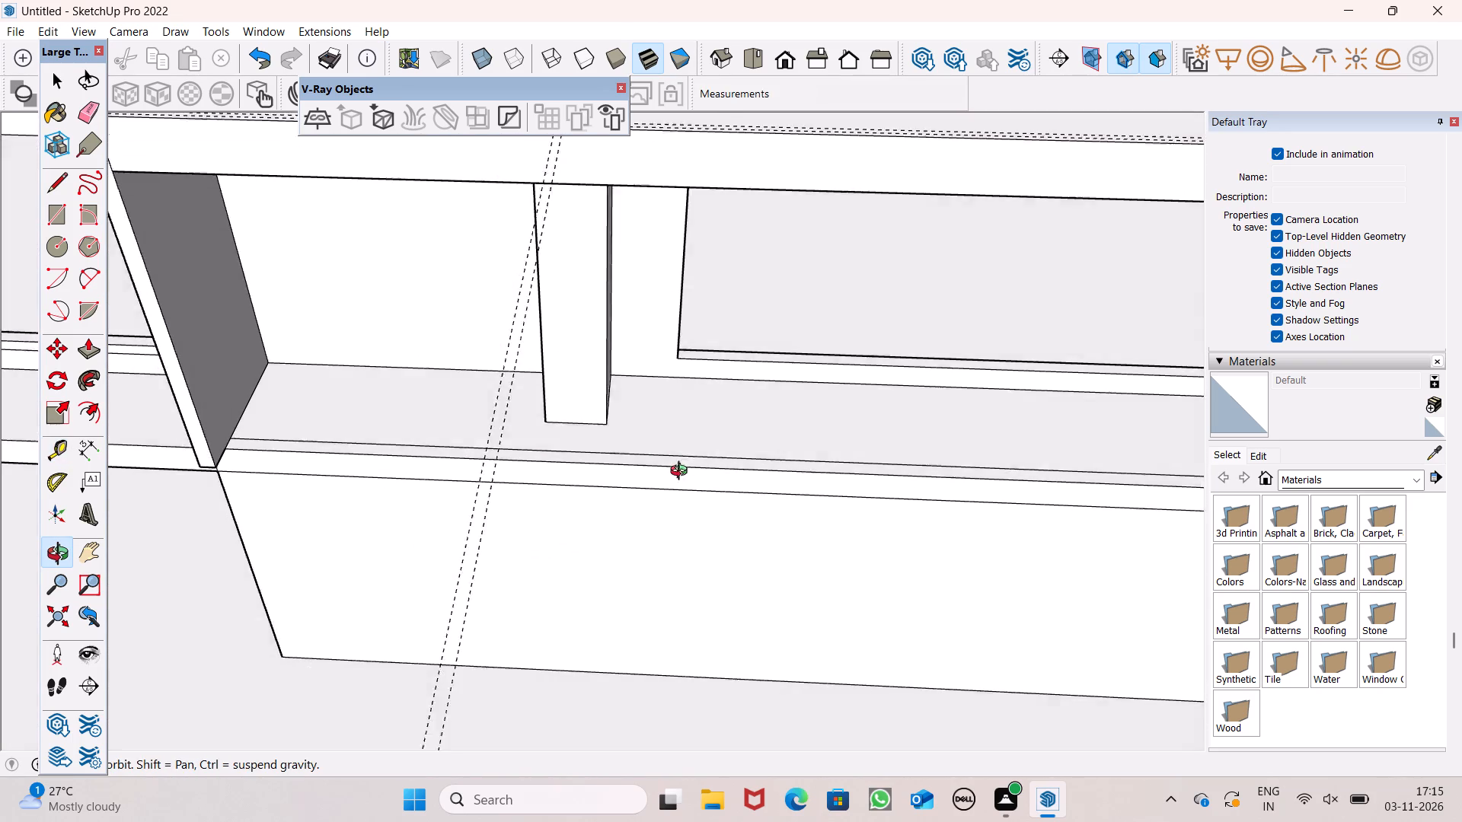
{"action": "middle_click_drag", "start_coordinate": [682, 473], "coordinate": [673, 492]}
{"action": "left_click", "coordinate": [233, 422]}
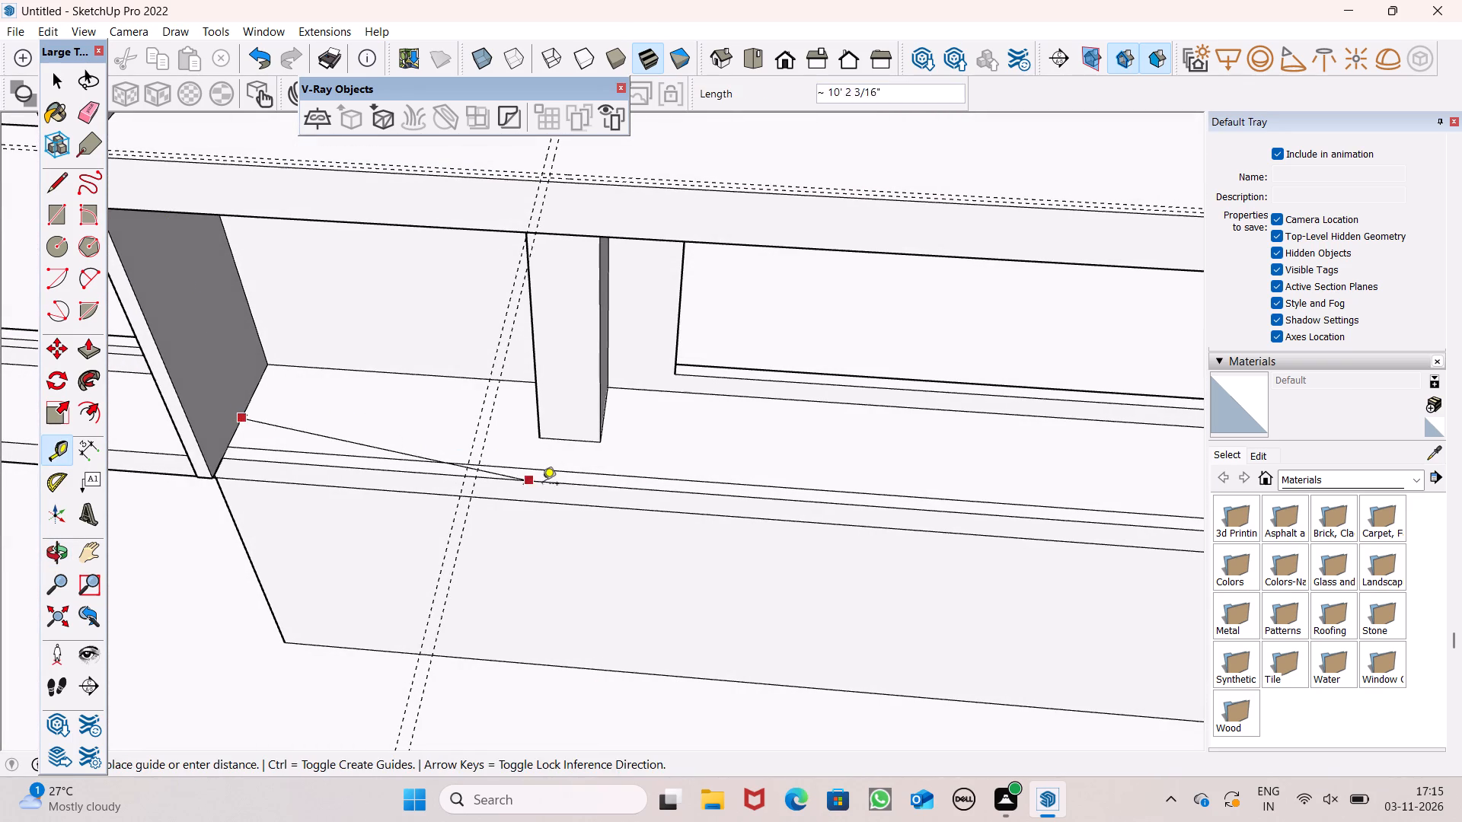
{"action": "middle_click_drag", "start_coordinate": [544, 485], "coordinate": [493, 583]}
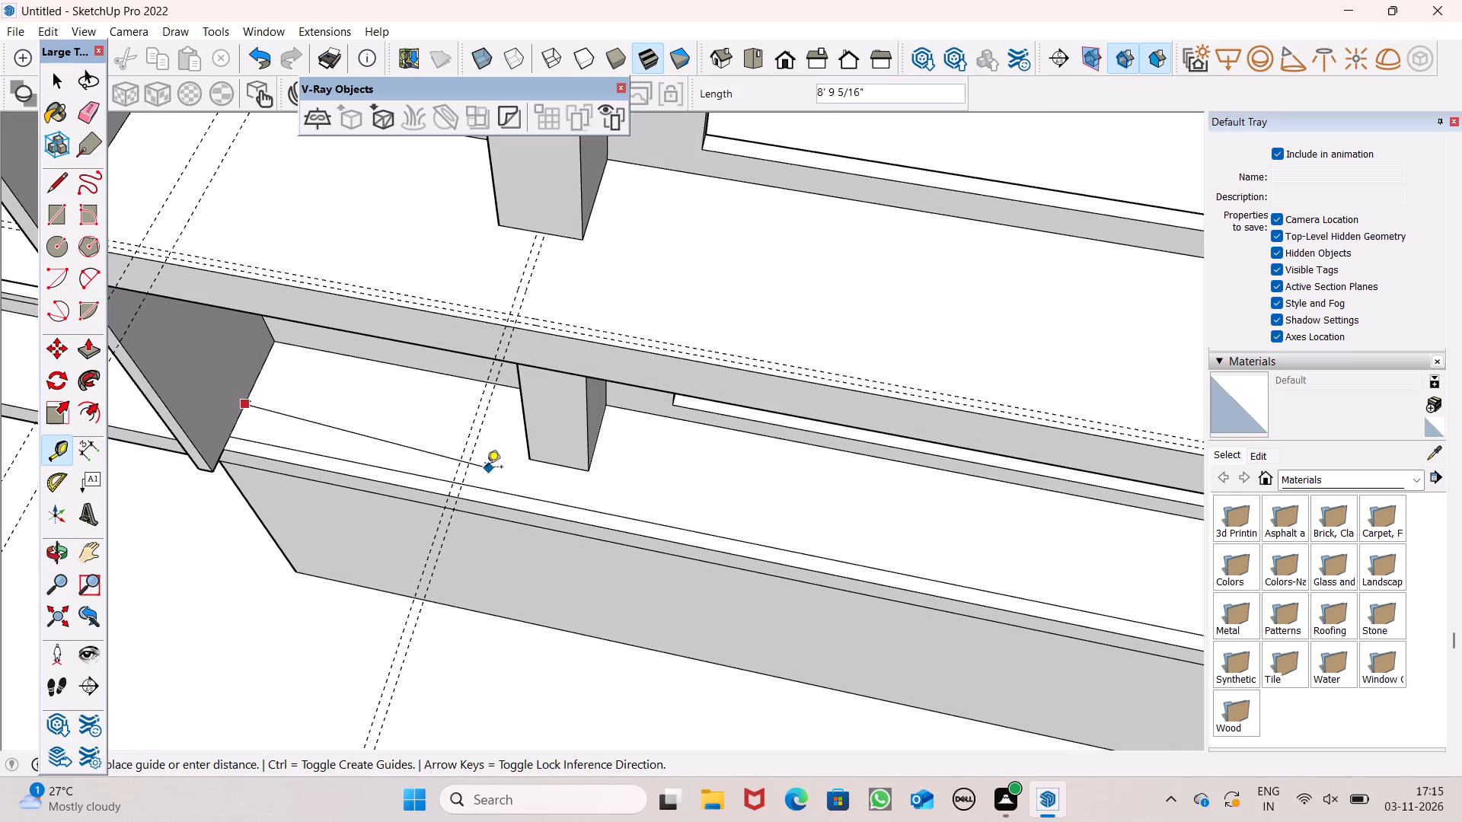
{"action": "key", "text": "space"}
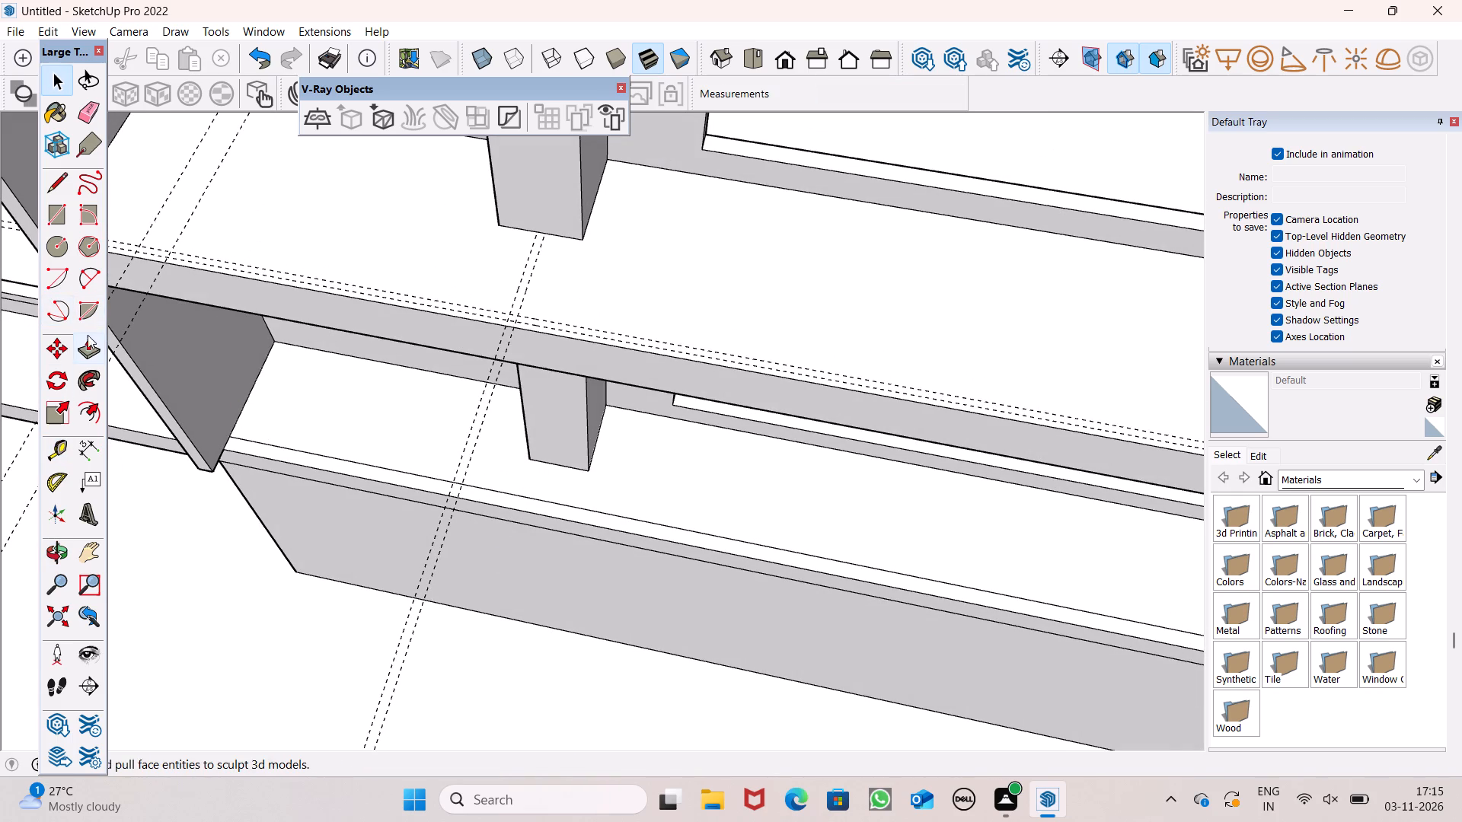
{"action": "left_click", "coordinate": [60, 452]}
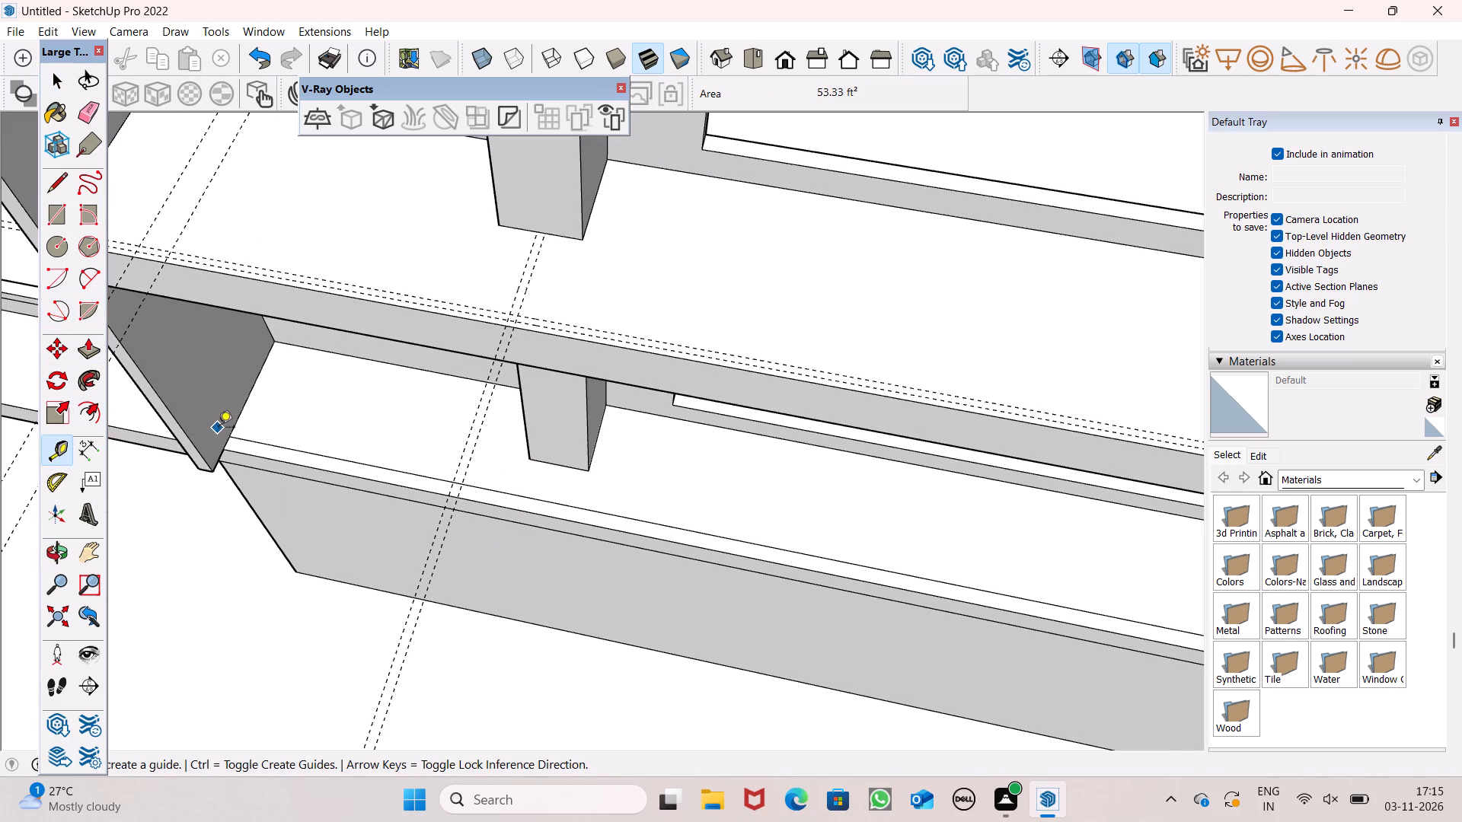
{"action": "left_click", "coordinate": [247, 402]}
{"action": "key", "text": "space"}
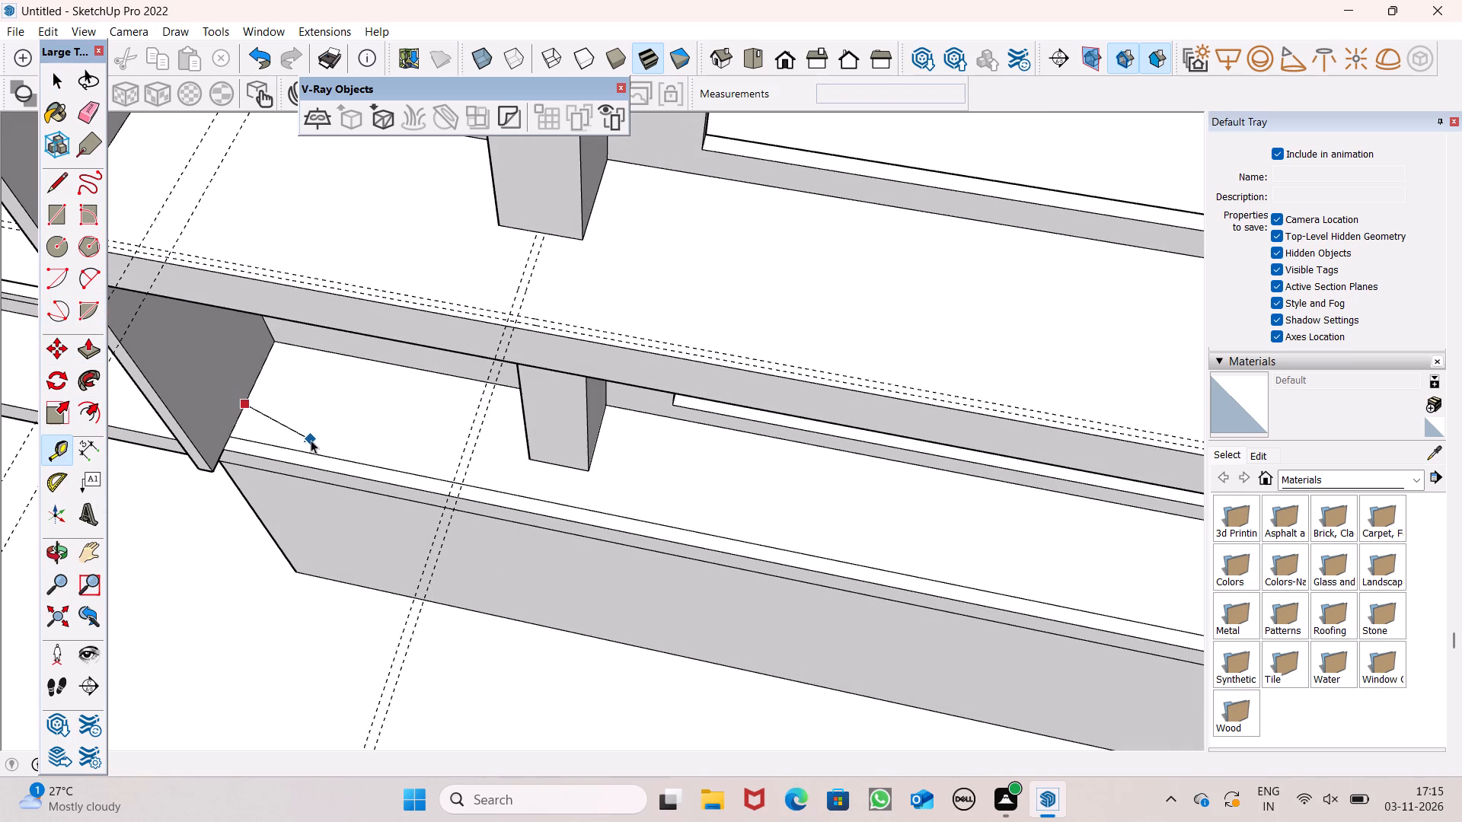
Place two parallel guides at the lowest slab's column, about 10' 9 1/4" from the side wall and about 2 3/4" farther.
{"action": "left_click", "coordinate": [62, 449]}
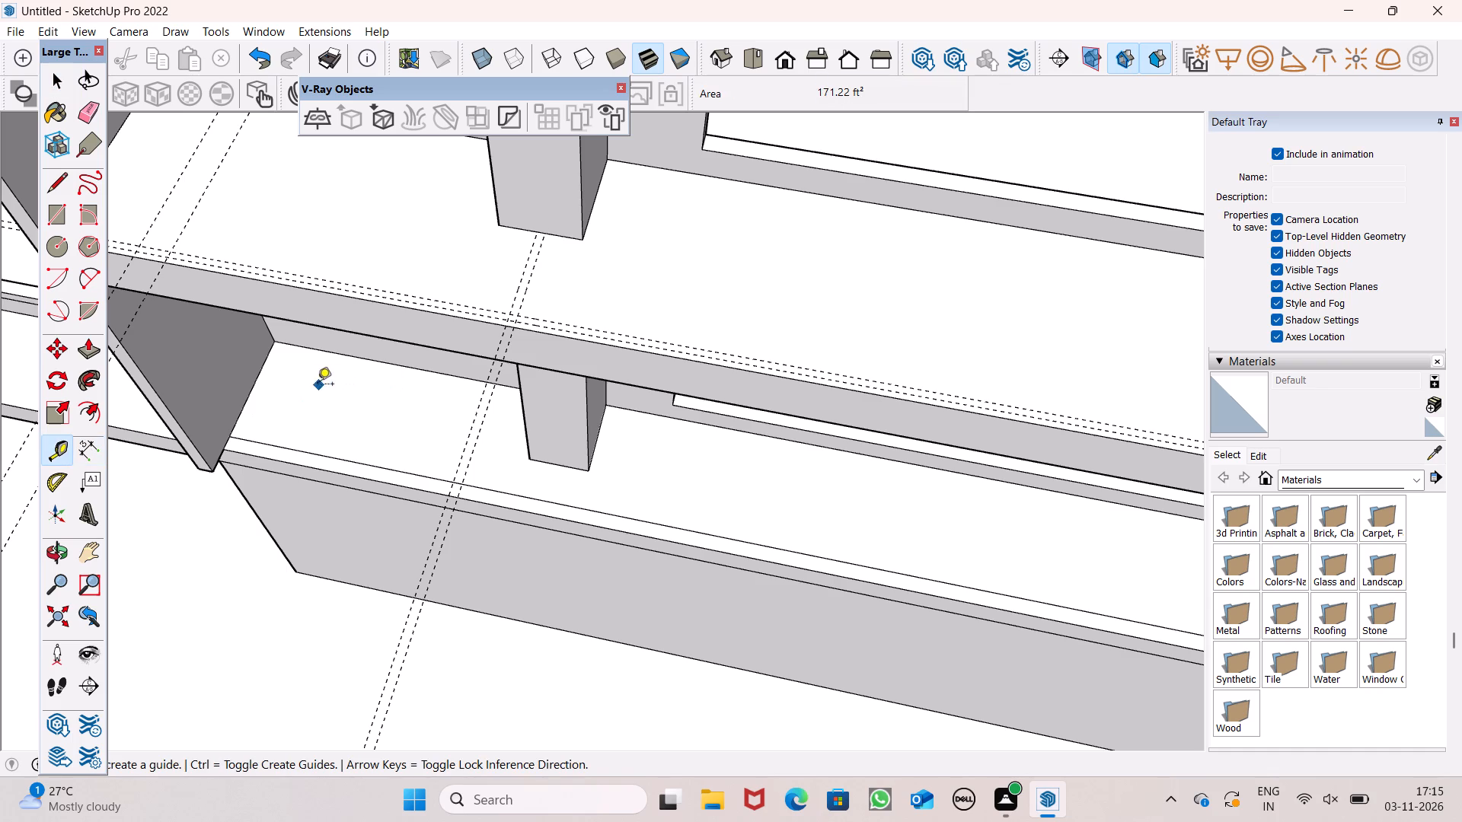
{"action": "left_click", "coordinate": [260, 374]}
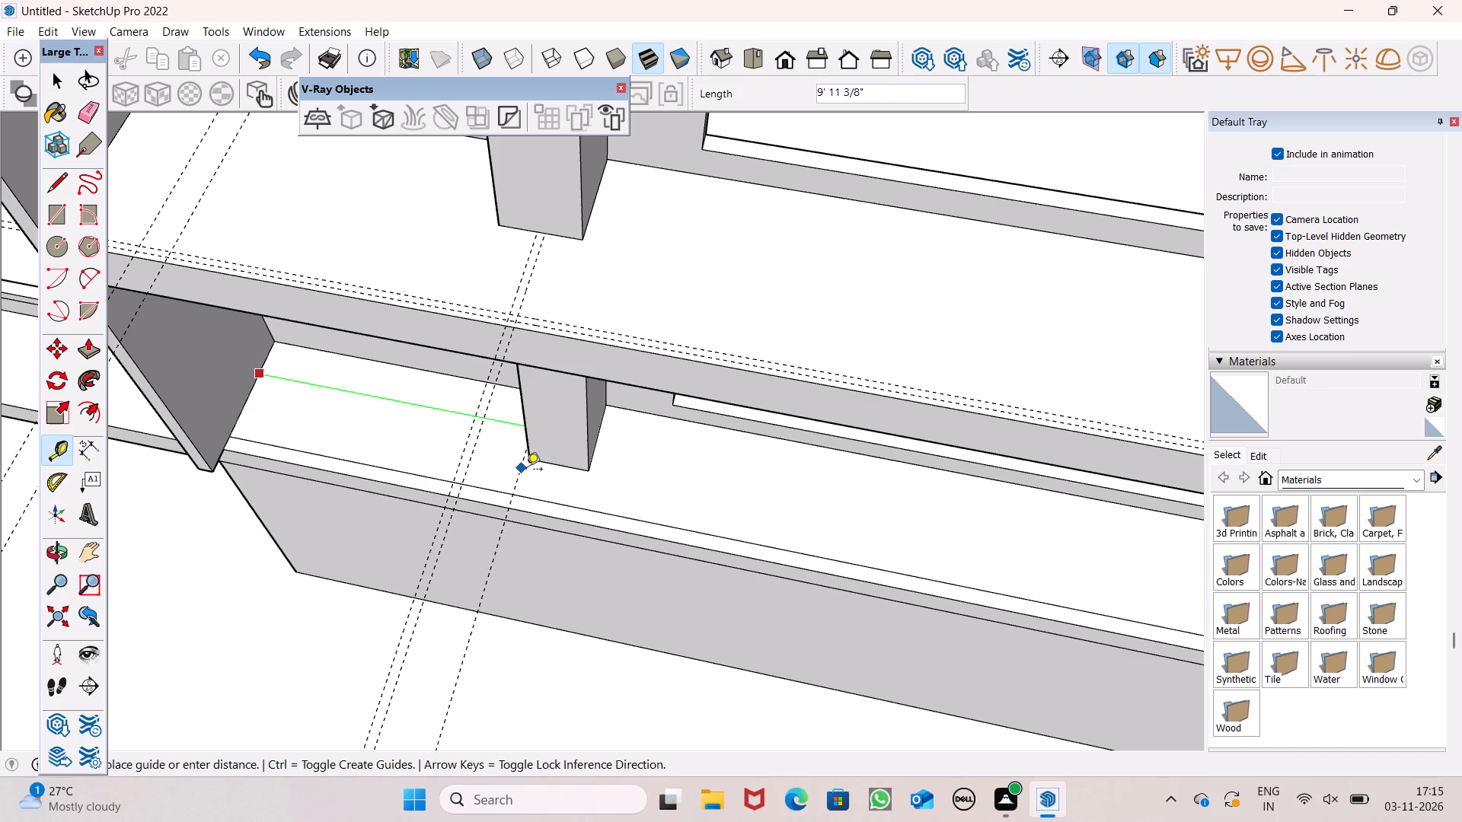
{"action": "scroll", "coordinate": [534, 476], "scroll_direction": "up", "scroll_amount": 7}
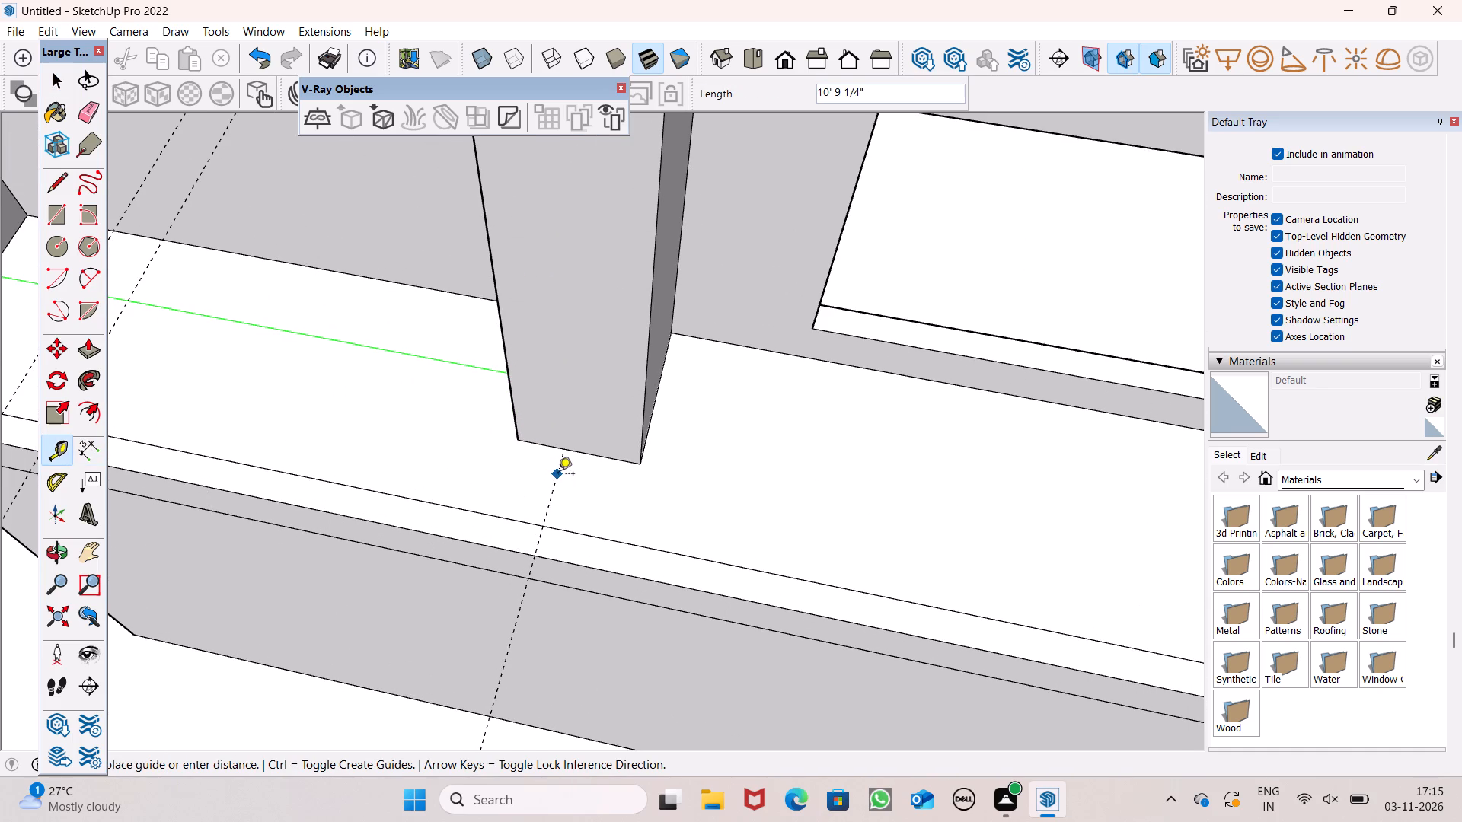
{"action": "left_click", "coordinate": [558, 475]}
{"action": "left_click", "coordinate": [557, 475]}
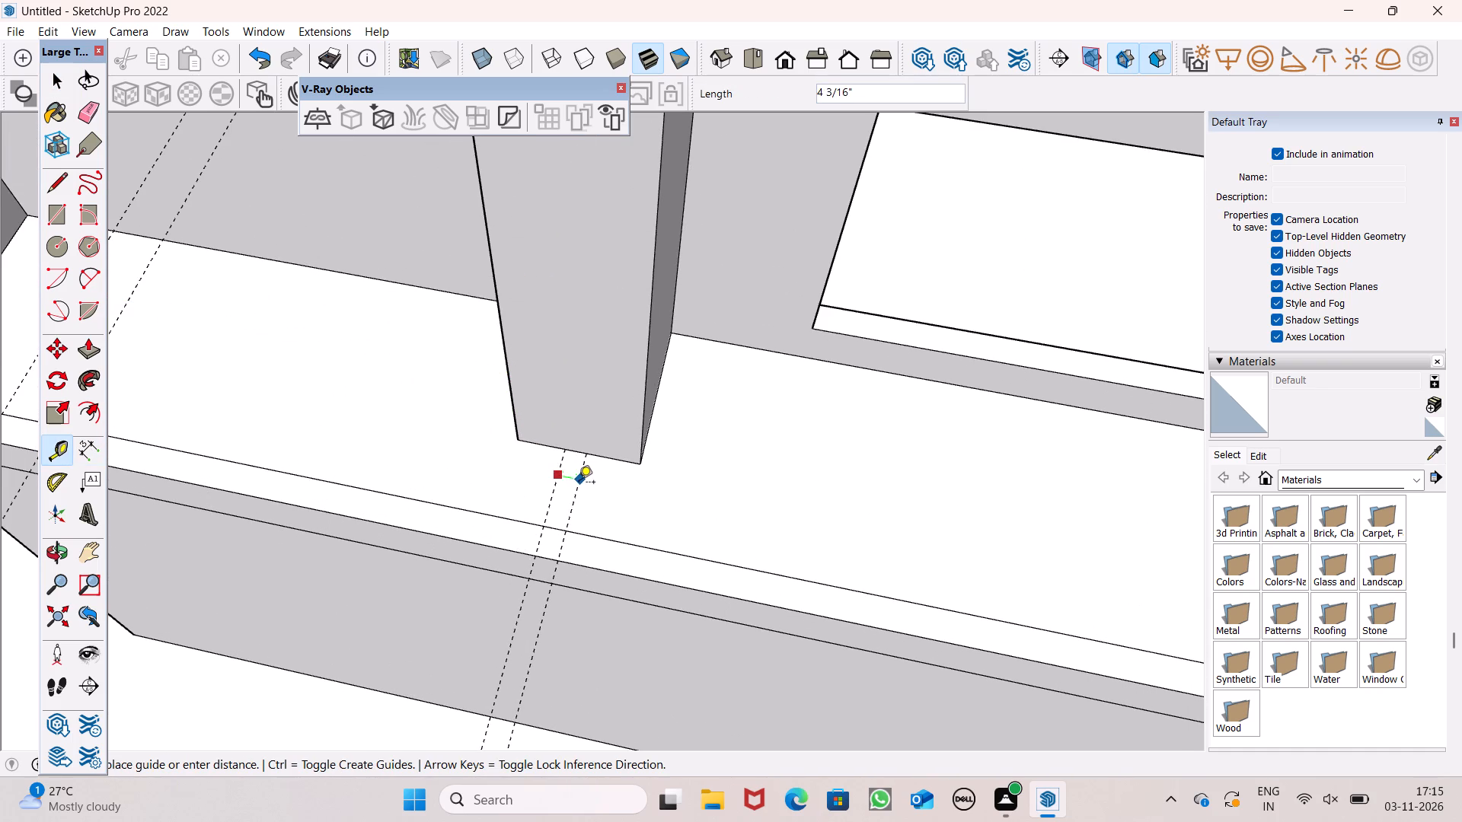
{"action": "left_click", "coordinate": [571, 483]}
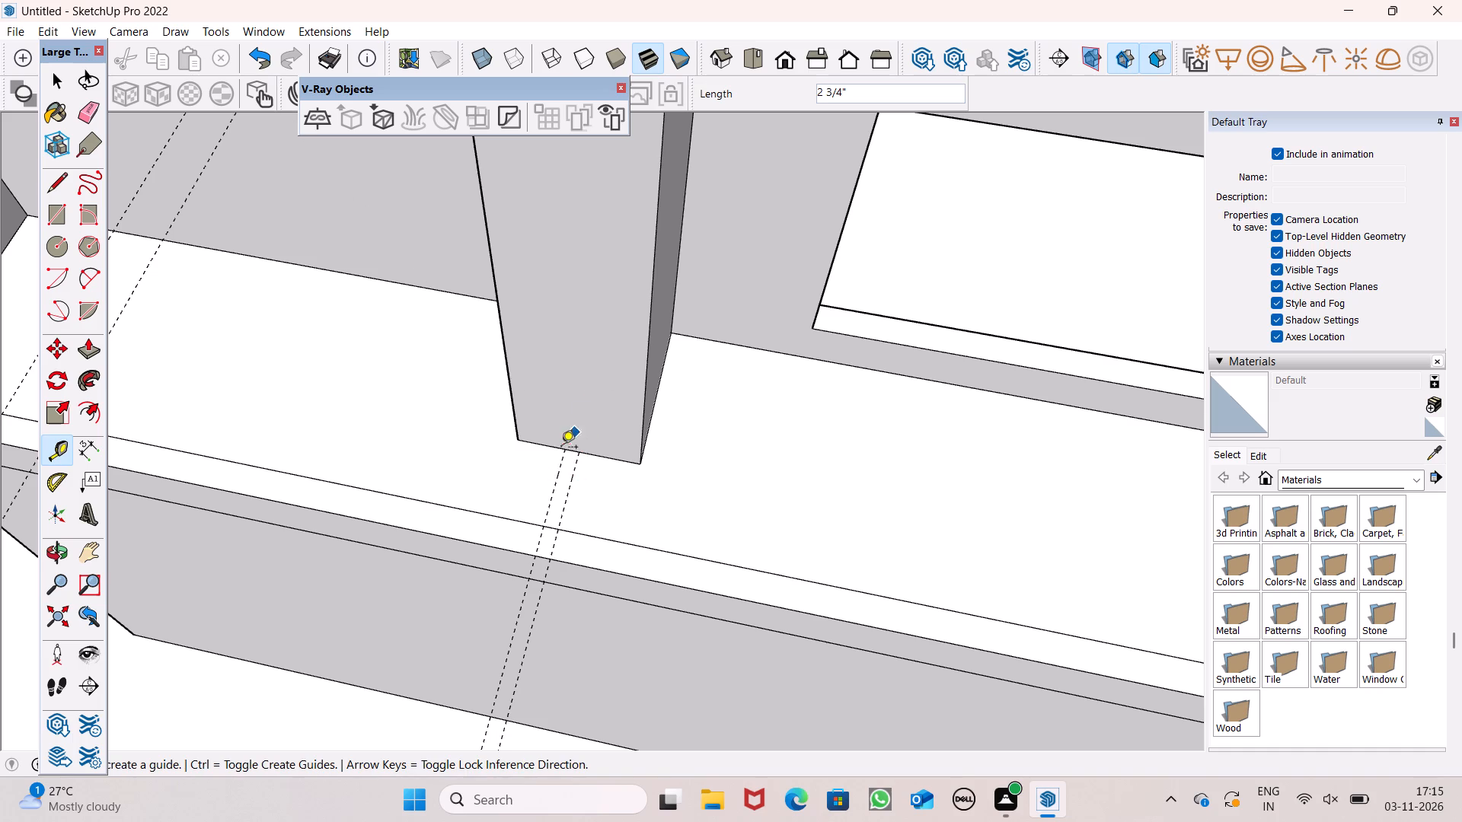
Place a guide parallel to the lowest balcony slab's front edge, just inside the edge near the column.
{"action": "scroll", "coordinate": [553, 457], "scroll_direction": "down", "scroll_amount": 6}
{"action": "scroll", "coordinate": [602, 536], "scroll_direction": "up", "scroll_amount": 6}
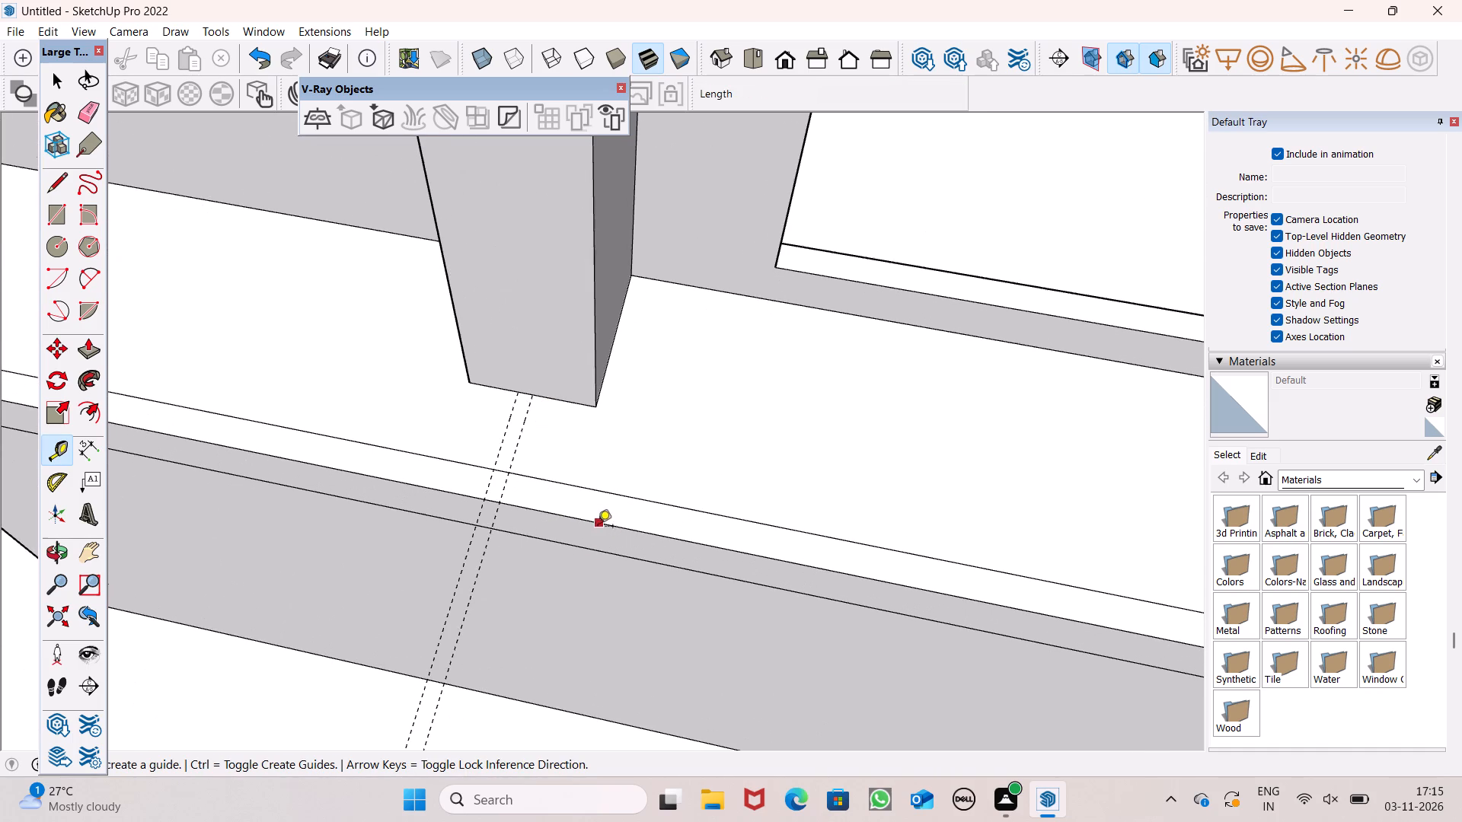
{"action": "left_click", "coordinate": [580, 519]}
{"action": "scroll", "coordinate": [580, 511], "scroll_direction": "up", "scroll_amount": 1}
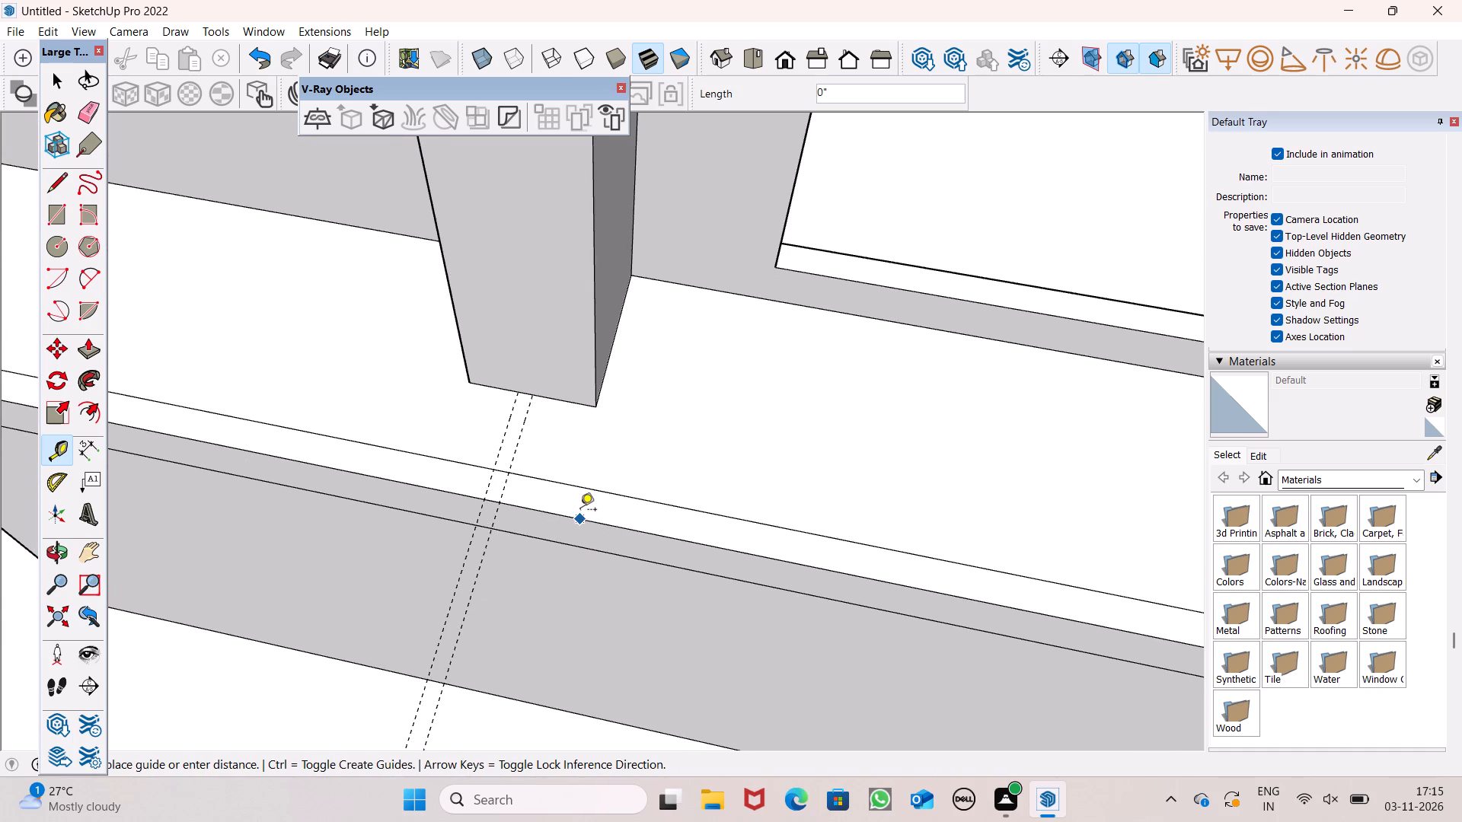
{"action": "scroll", "coordinate": [580, 511], "scroll_direction": "up", "scroll_amount": 3}
{"action": "left_click", "coordinate": [585, 494]}
Draw a rectangle about 1' 6 13/16" by 2 3/4" between the lowest slab's column guides, from the column to the front guide.
{"action": "scroll", "coordinate": [385, 475], "scroll_direction": "down", "scroll_amount": 4}
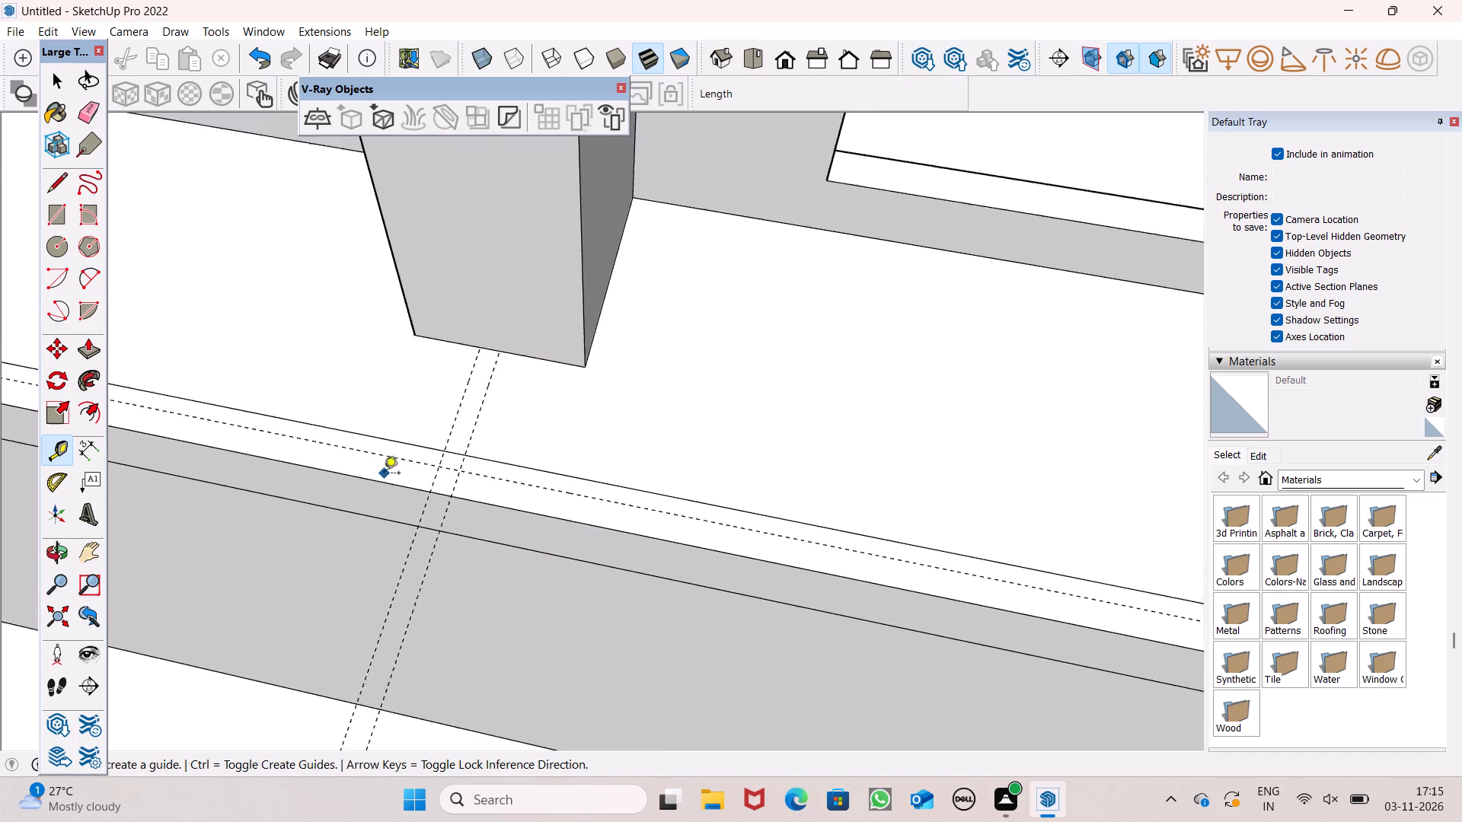
{"action": "scroll", "coordinate": [384, 474], "scroll_direction": "down", "scroll_amount": 15}
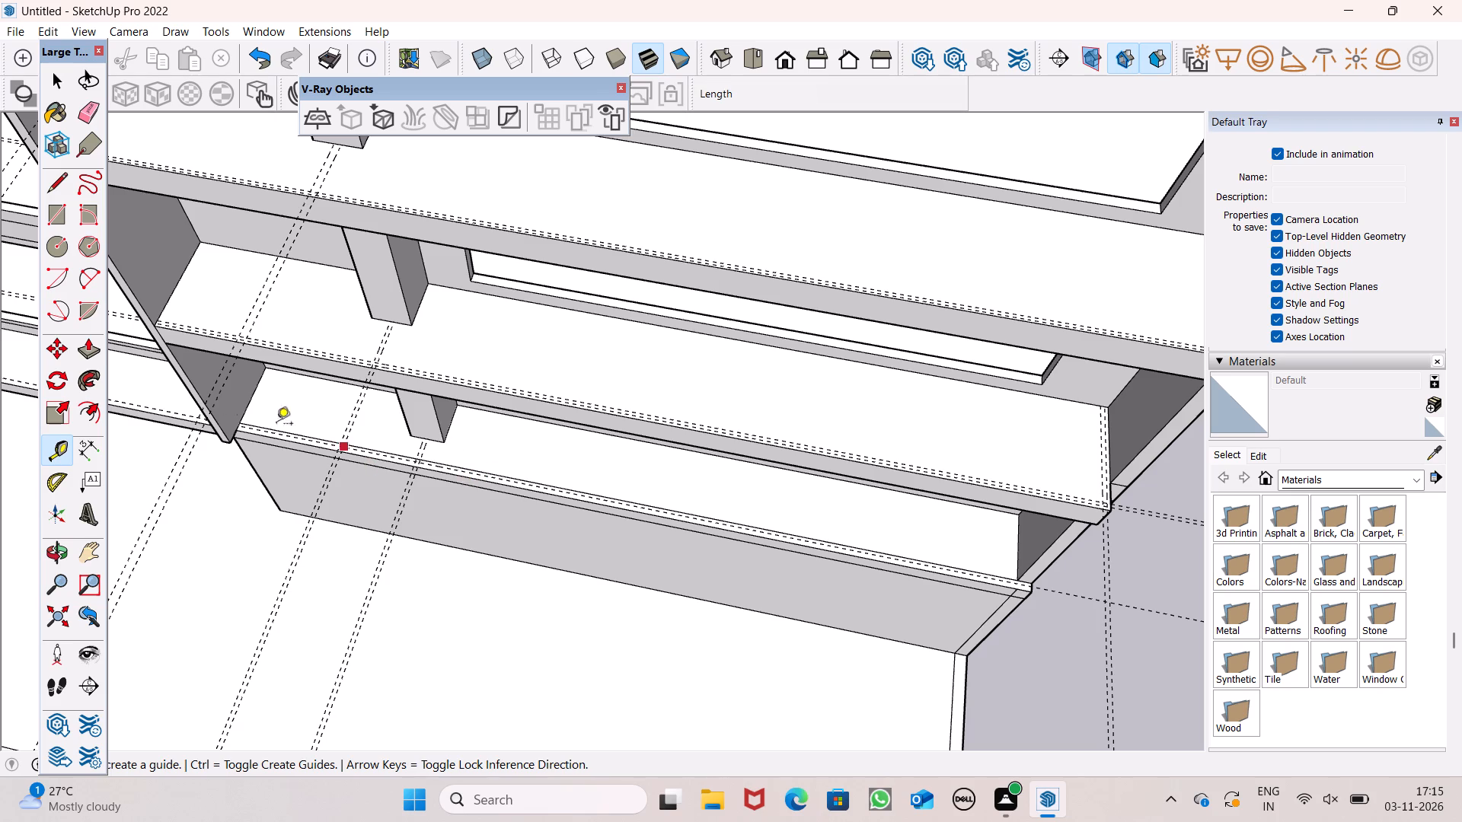
{"action": "left_click", "coordinate": [43, 184]}
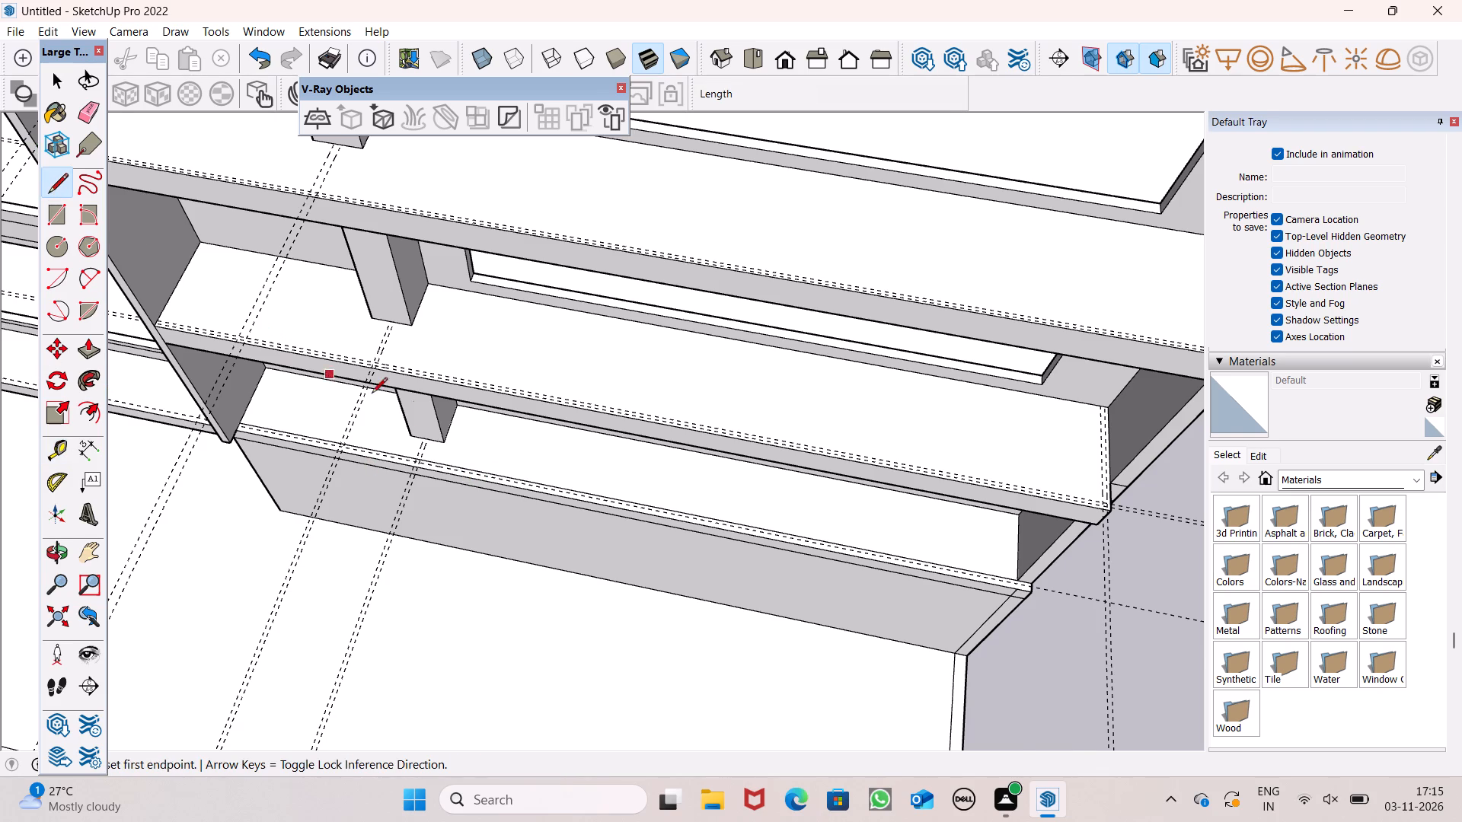
{"action": "scroll", "coordinate": [405, 425], "scroll_direction": "up", "scroll_amount": 7}
{"action": "scroll", "coordinate": [429, 481], "scroll_direction": "up", "scroll_amount": 7}
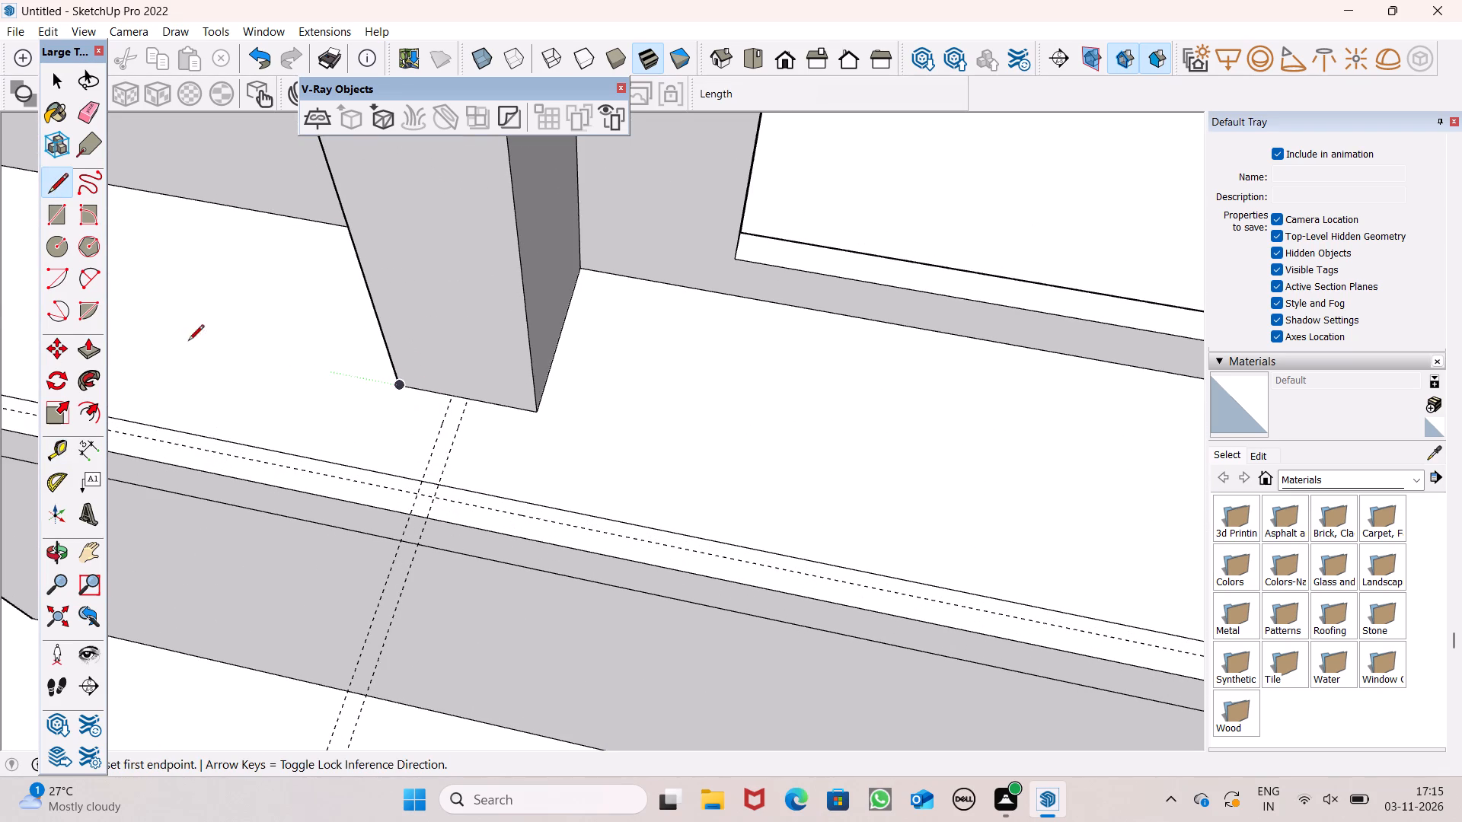
{"action": "left_click", "coordinate": [54, 217]}
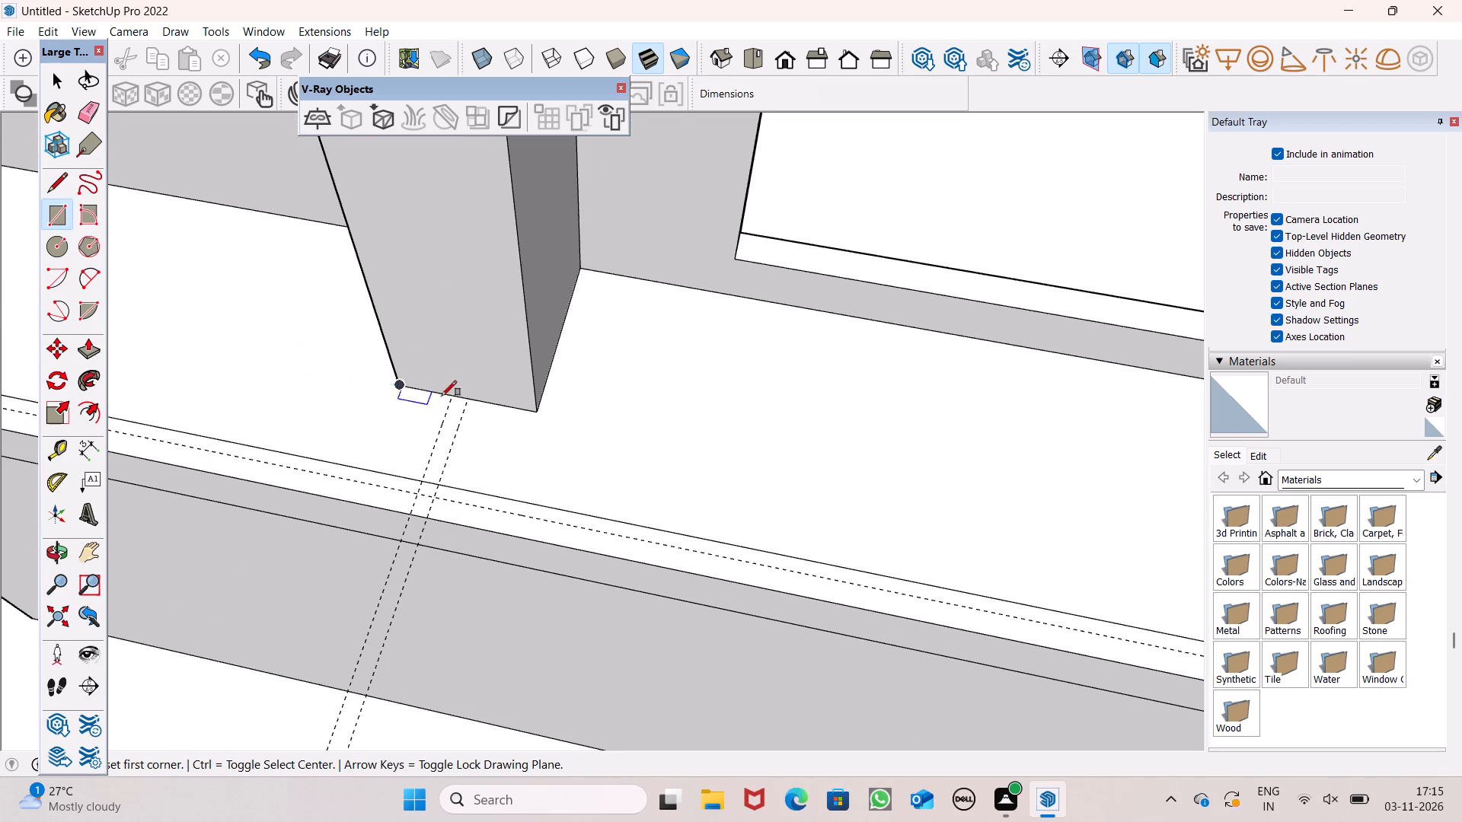
{"action": "left_click", "coordinate": [454, 394]}
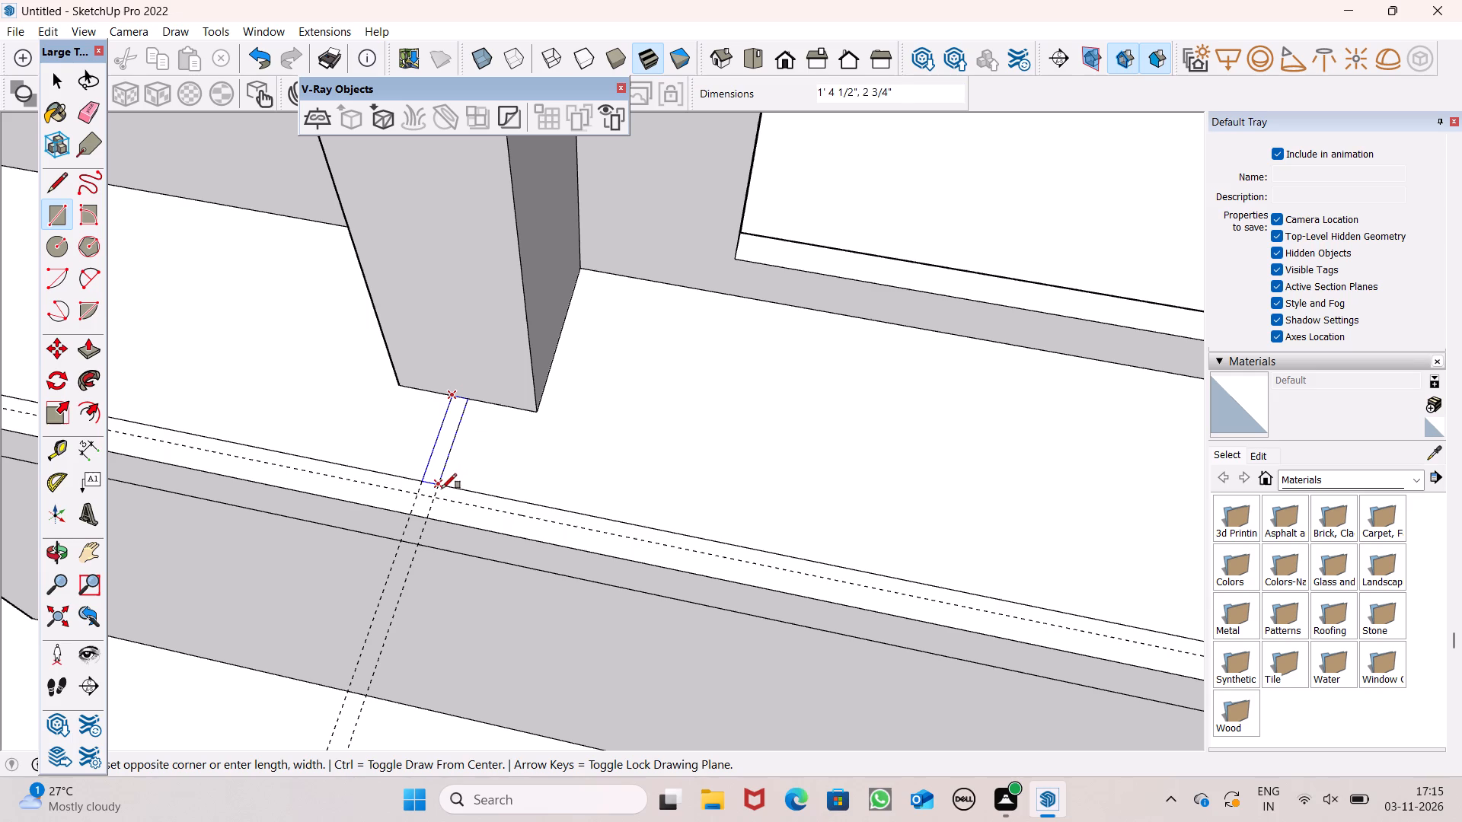
{"action": "left_click", "coordinate": [439, 495]}
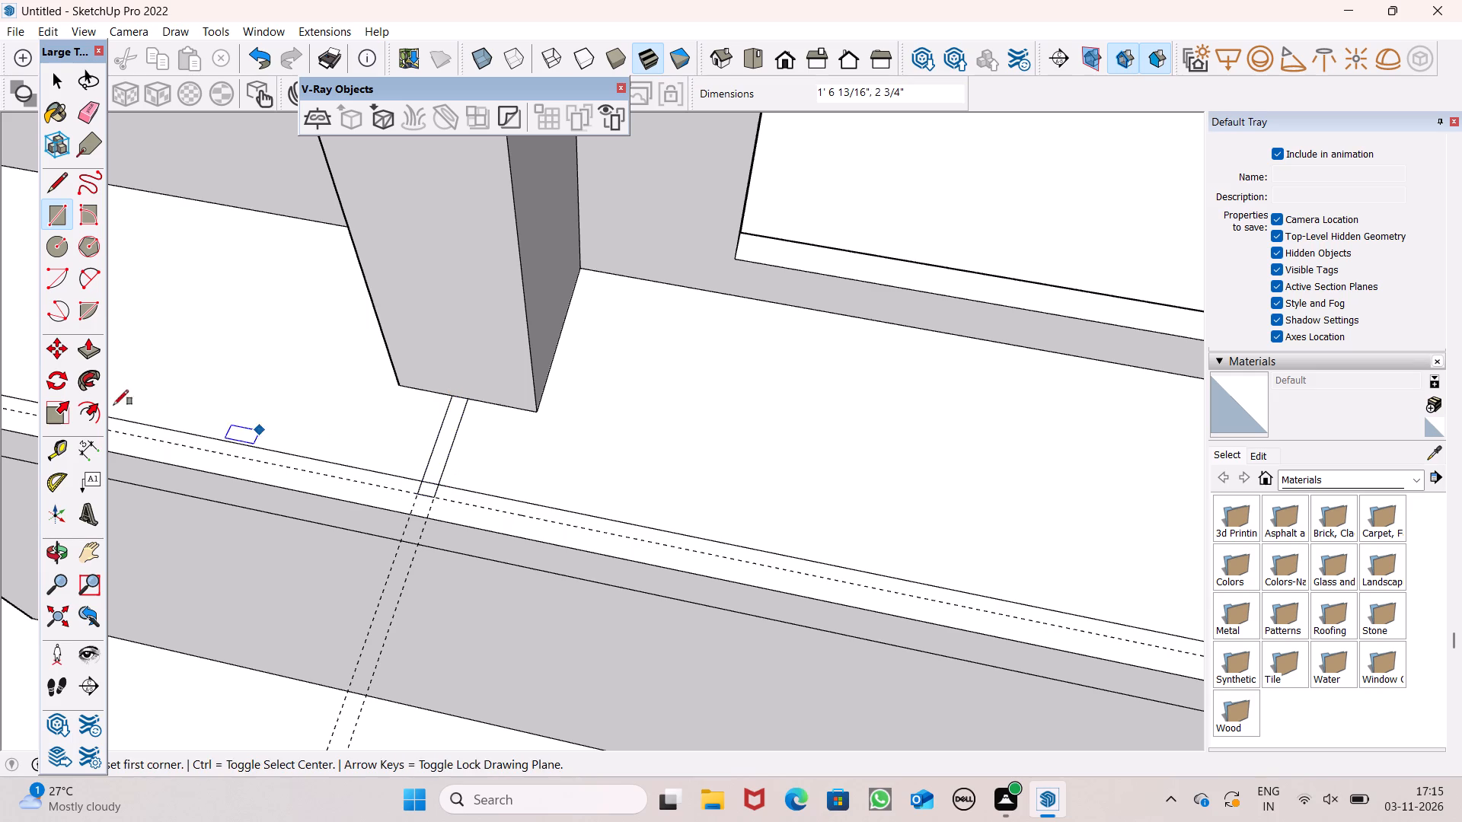
Draw a line about 34' 1 9/16" long on the lowest slab's front guide, from the column strip's corner to the slab's far end edge.
{"action": "left_click", "coordinate": [51, 181]}
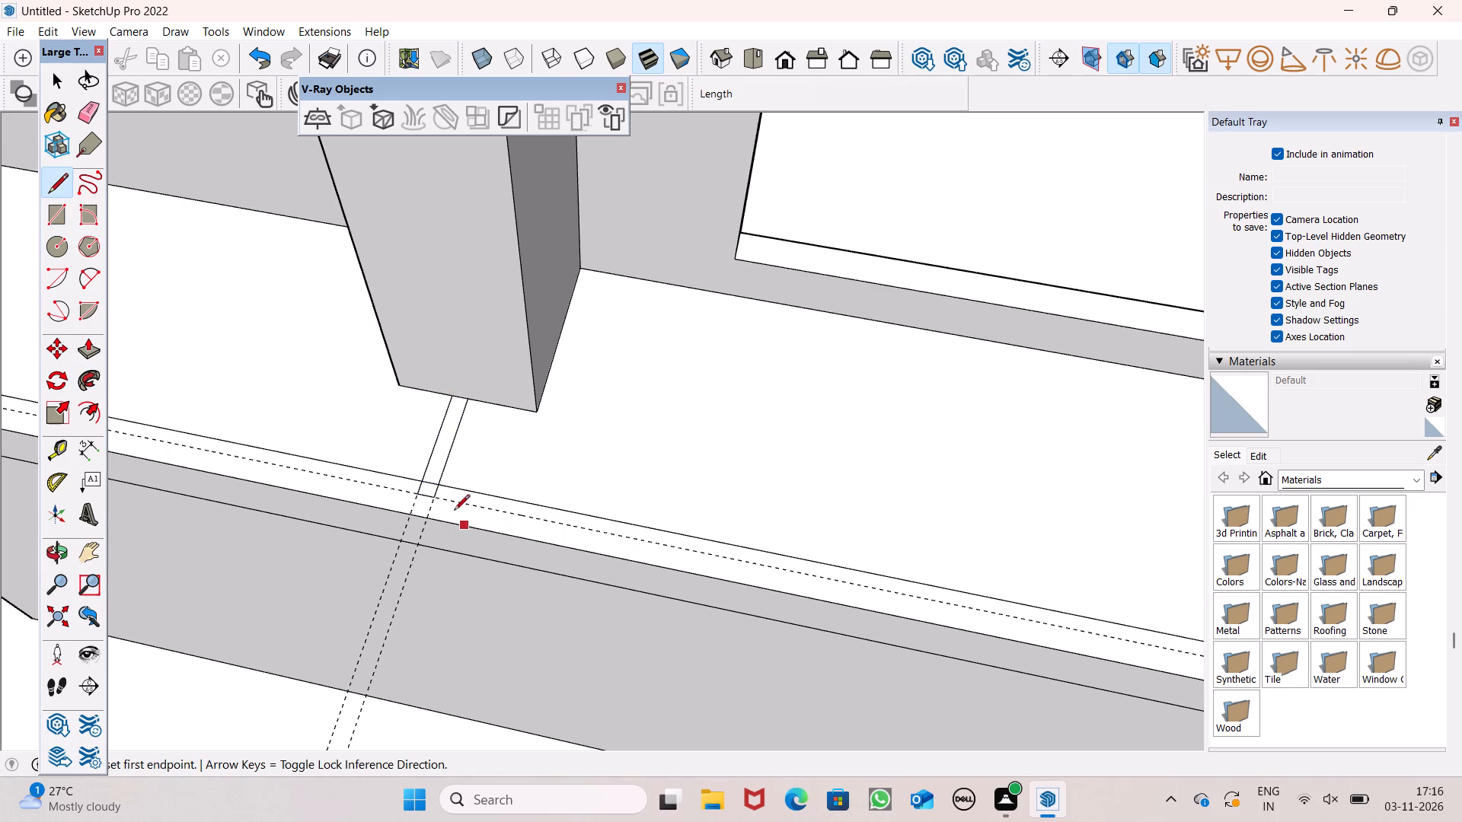
{"action": "left_click", "coordinate": [433, 498]}
{"action": "scroll", "coordinate": [322, 398], "scroll_direction": "down", "scroll_amount": 6}
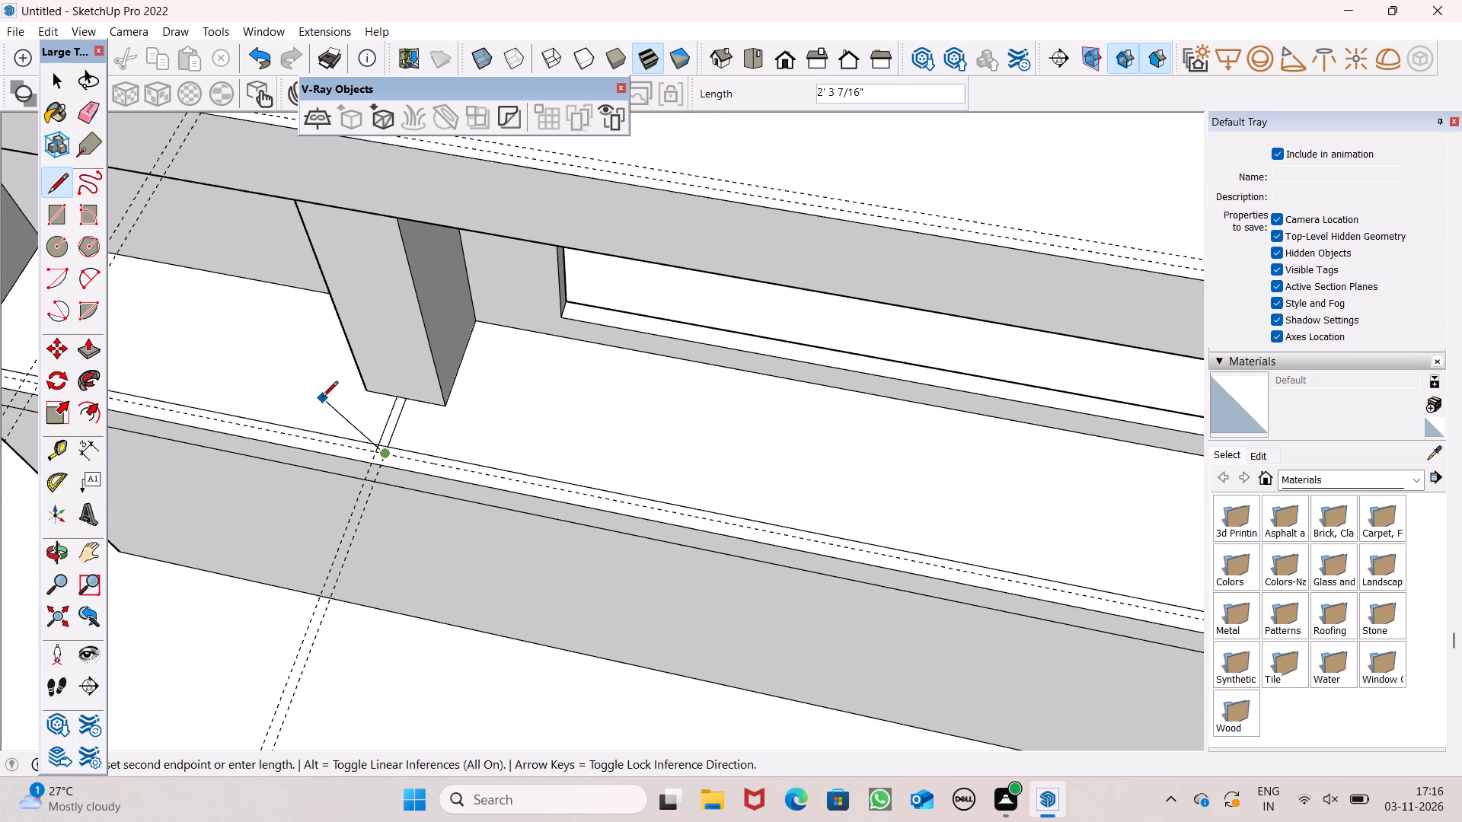
{"action": "scroll", "coordinate": [322, 398], "scroll_direction": "down", "scroll_amount": 11}
{"action": "scroll", "coordinate": [954, 575], "scroll_direction": "up", "scroll_amount": 6}
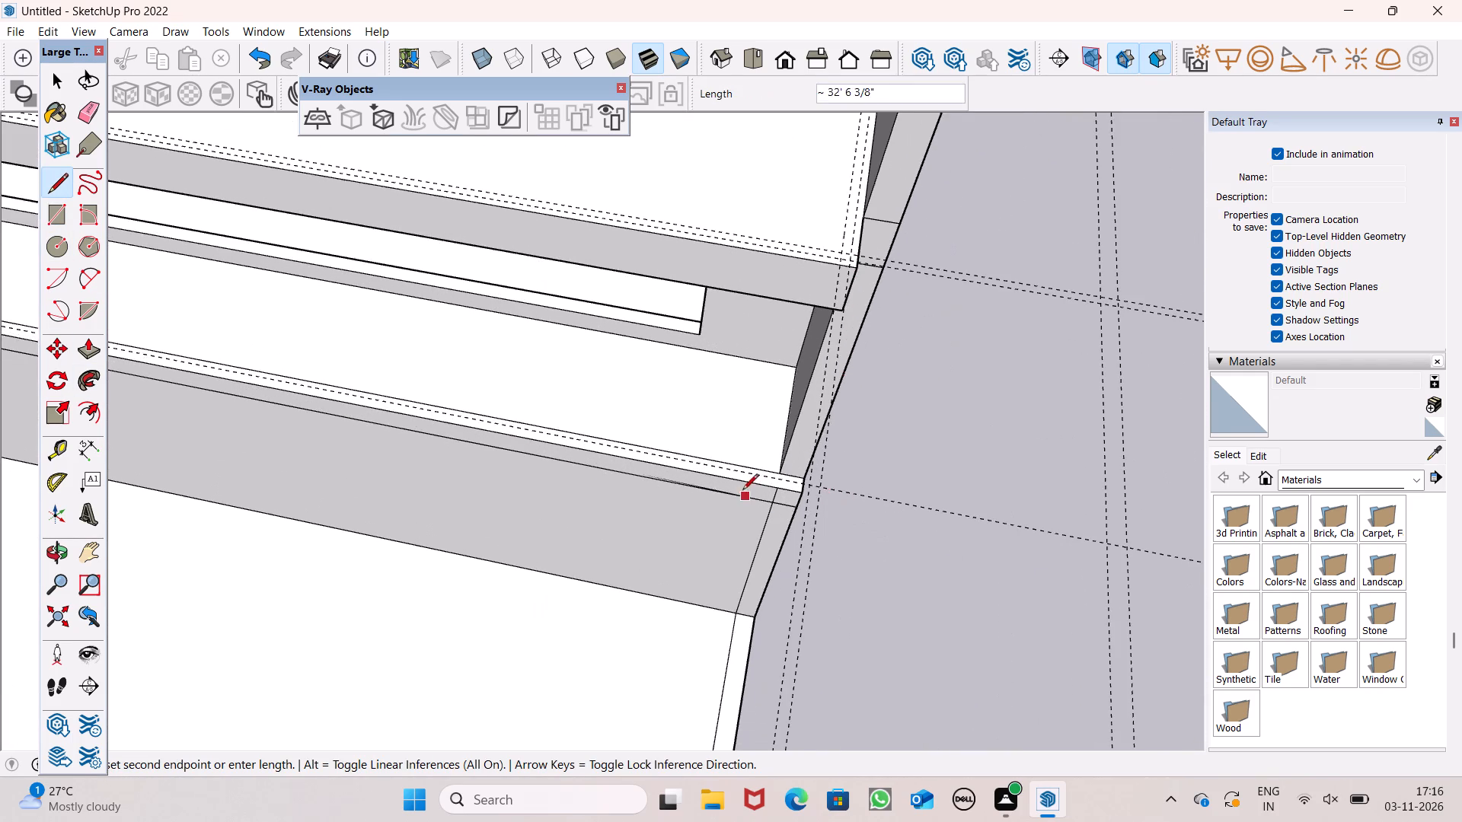
{"action": "scroll", "coordinate": [742, 491], "scroll_direction": "up", "scroll_amount": 7}
{"action": "scroll", "coordinate": [809, 481], "scroll_direction": "up", "scroll_amount": 5}
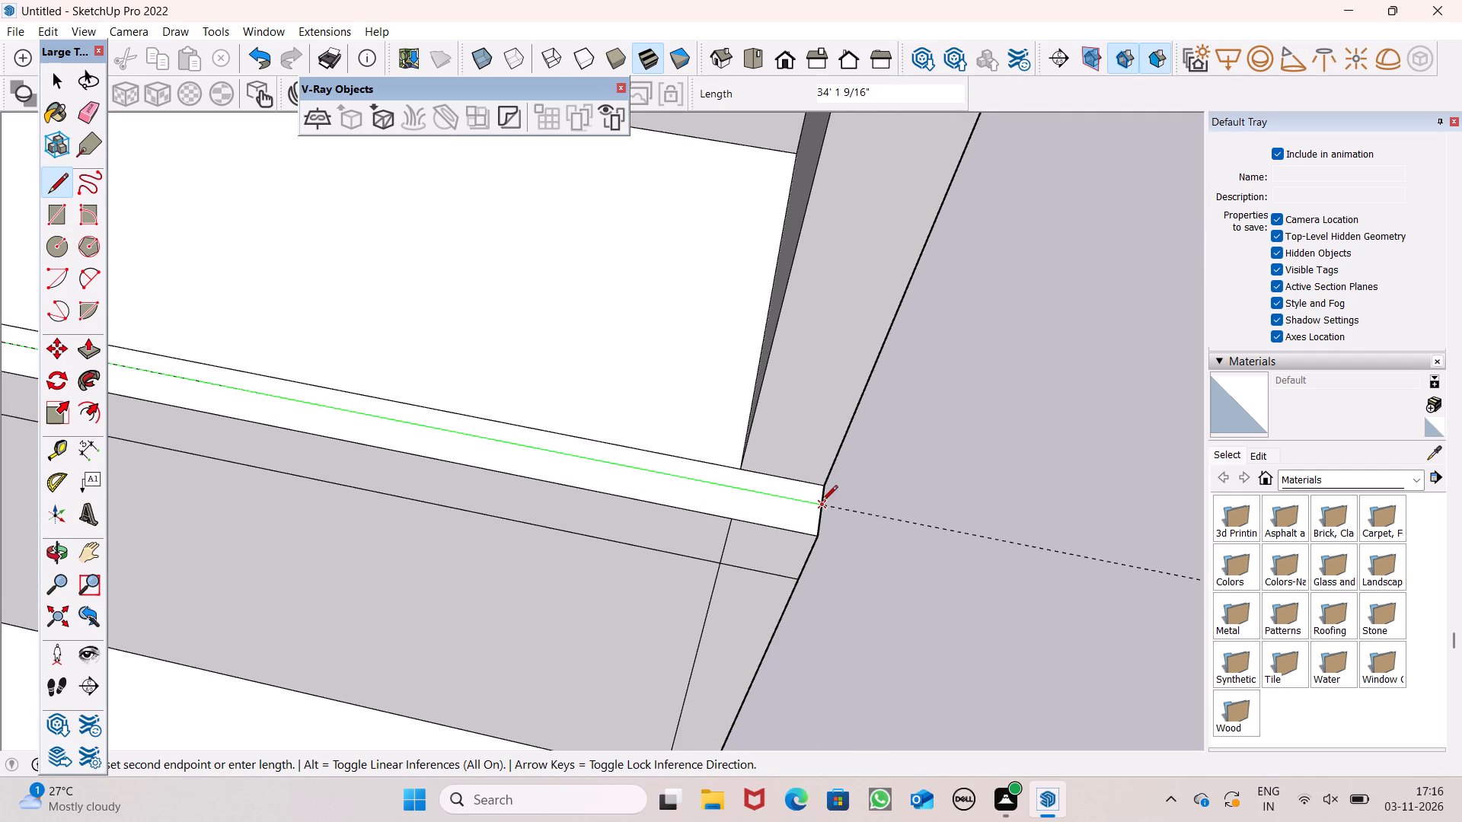
{"action": "left_click", "coordinate": [822, 502]}
Draw a rectangle about 2 3/16" by 2' 6 15/16" on the second-lowest slab, from the column to the outer front guide.
{"action": "scroll", "coordinate": [601, 449], "scroll_direction": "down", "scroll_amount": 8}
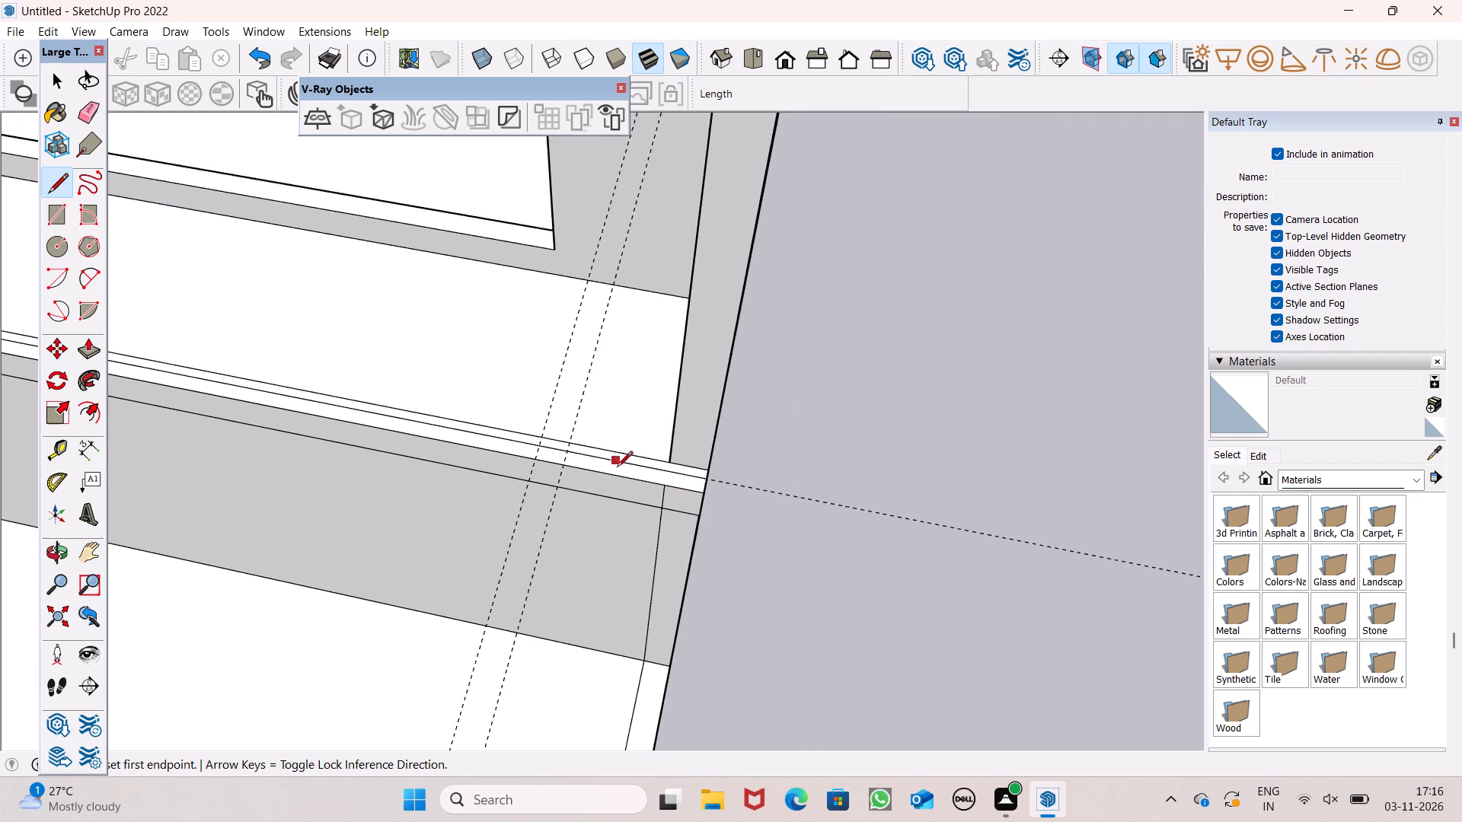
{"action": "scroll", "coordinate": [768, 486], "scroll_direction": "down", "scroll_amount": 12}
{"action": "scroll", "coordinate": [608, 378], "scroll_direction": "down", "scroll_amount": 3}
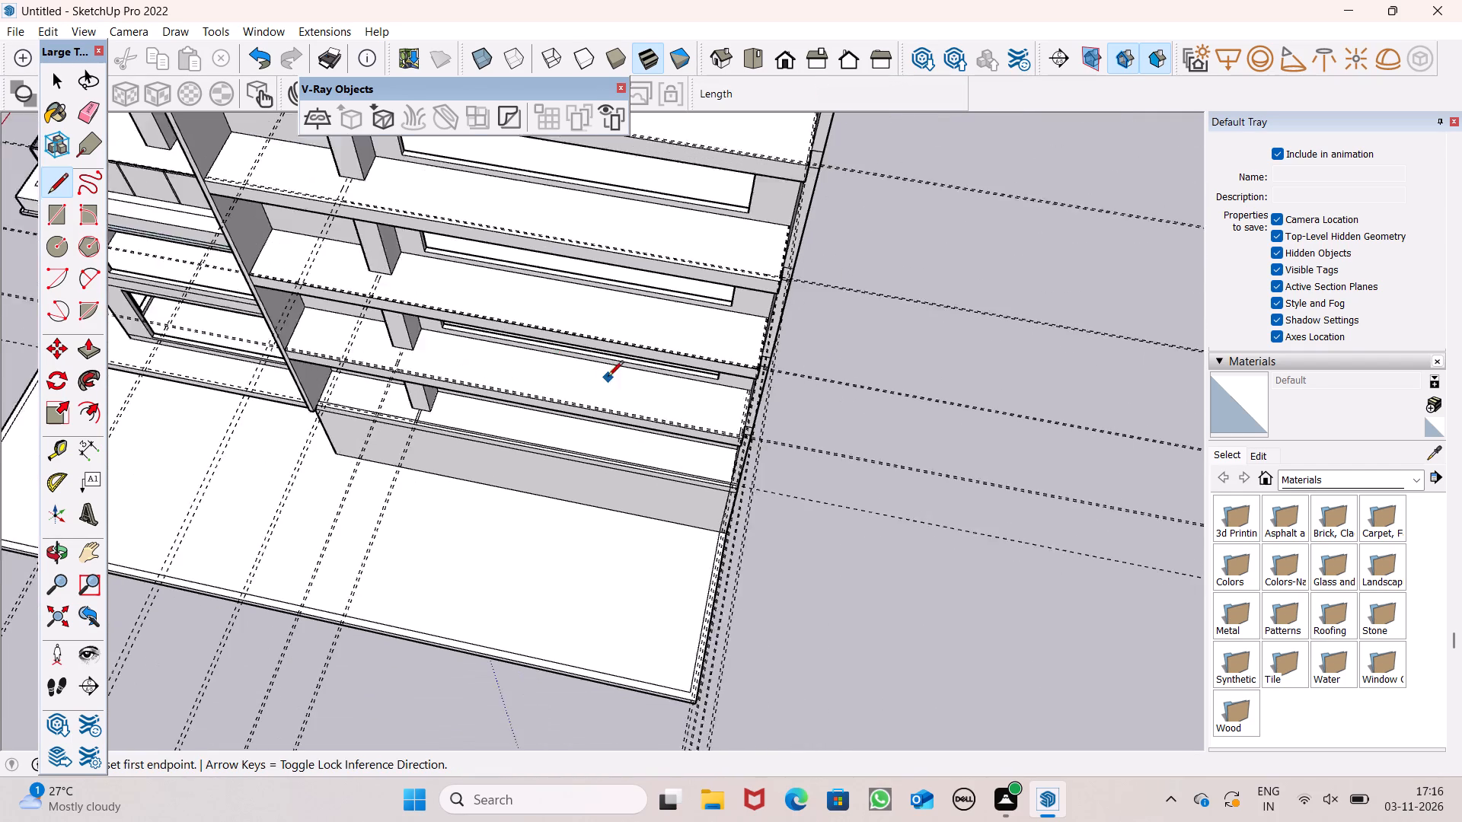
{"action": "scroll", "coordinate": [608, 378], "scroll_direction": "down", "scroll_amount": 1}
{"action": "left_click", "coordinate": [55, 209]}
{"action": "middle_click_drag", "start_coordinate": [295, 368], "coordinate": [341, 409]}
{"action": "scroll", "coordinate": [401, 387], "scroll_direction": "up", "scroll_amount": 14}
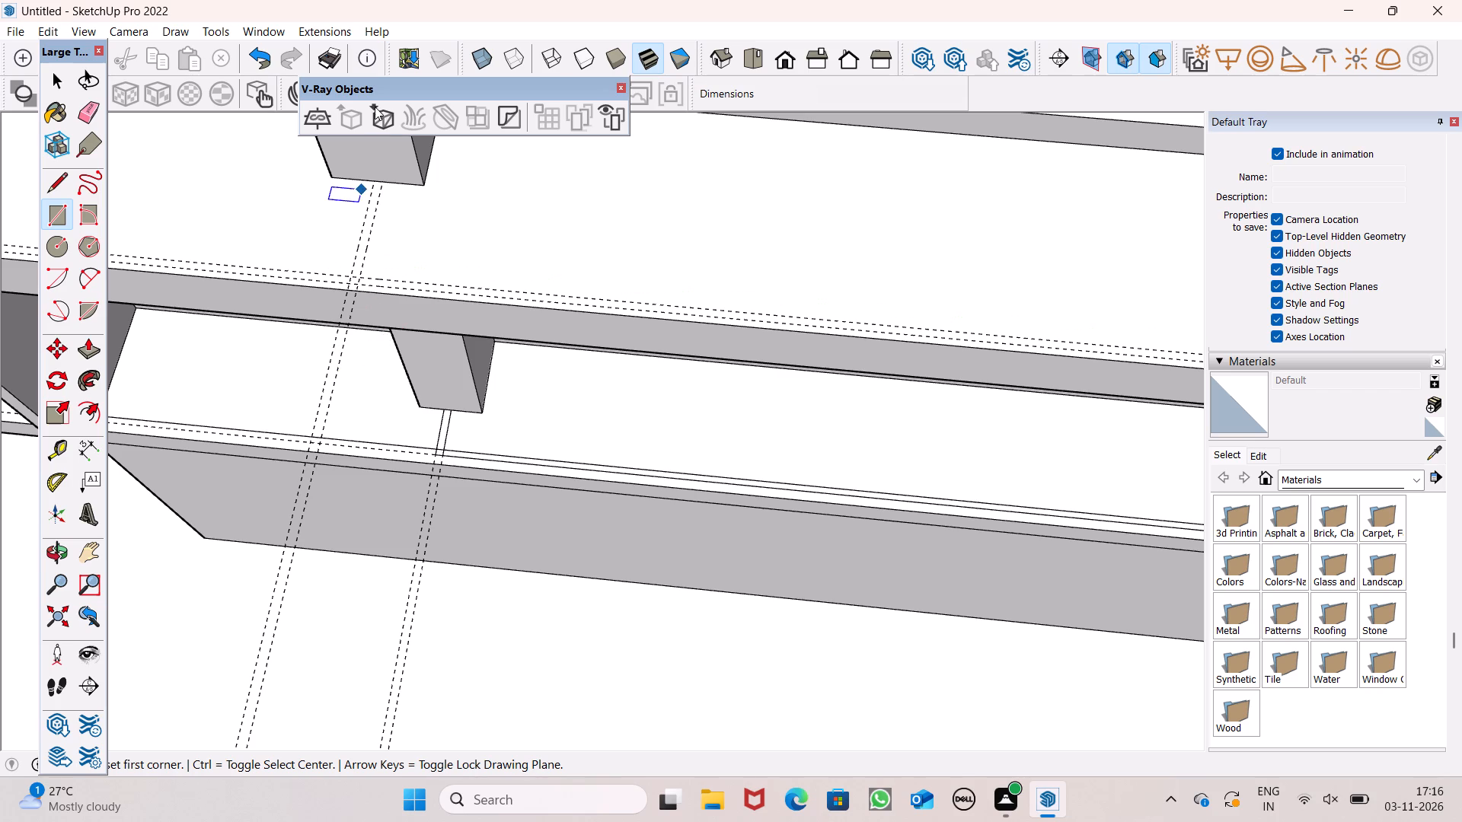
{"action": "scroll", "coordinate": [391, 194], "scroll_direction": "down", "scroll_amount": 1}
{"action": "middle_click_drag", "start_coordinate": [360, 288], "coordinate": [401, 317]}
{"action": "scroll", "coordinate": [353, 244], "scroll_direction": "up", "scroll_amount": 7}
{"action": "left_click", "coordinate": [370, 221]}
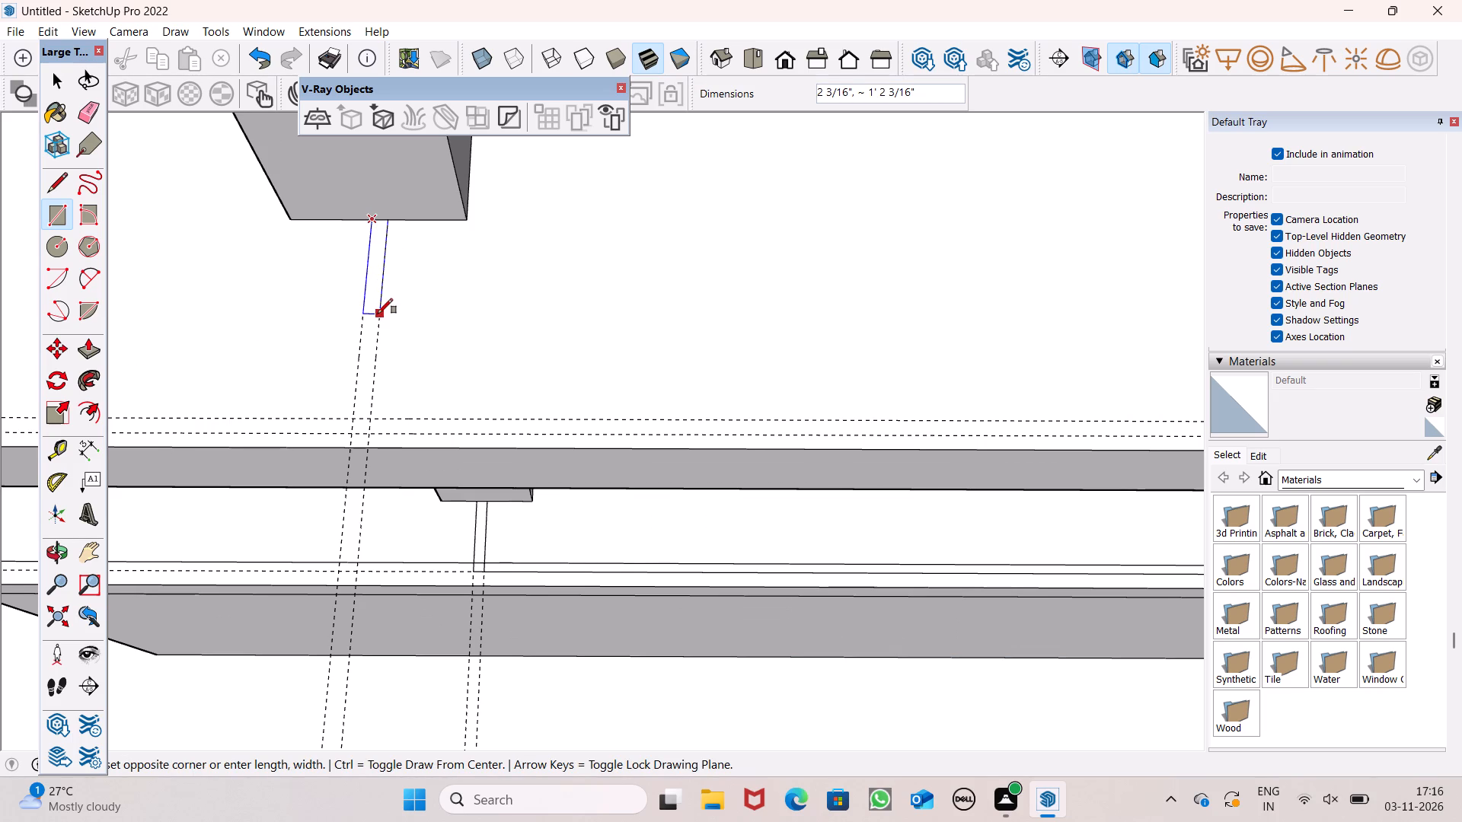
{"action": "scroll", "coordinate": [365, 425], "scroll_direction": "up", "scroll_amount": 4}
{"action": "left_click", "coordinate": [370, 442]}
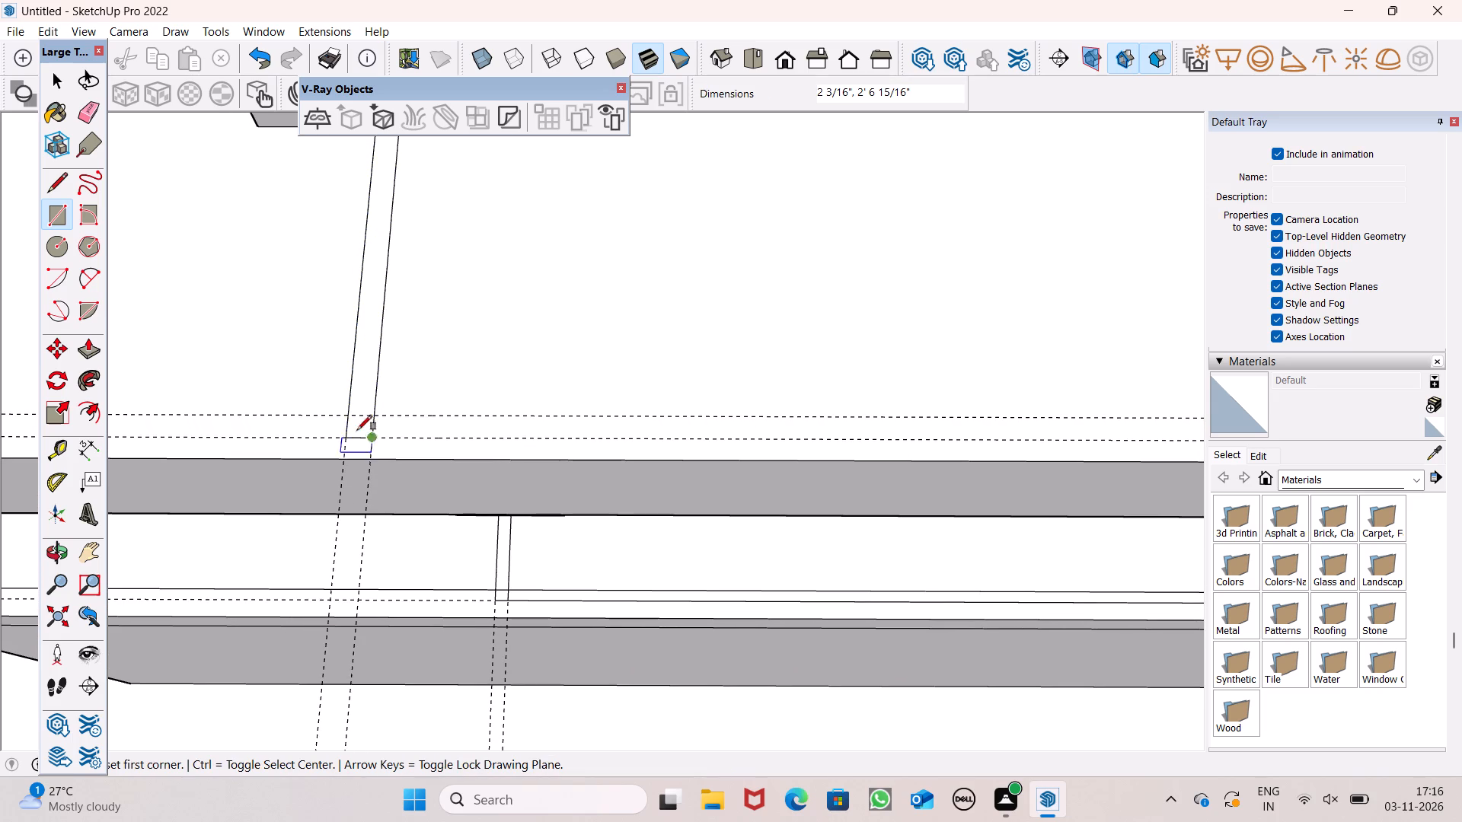
Draw a rectangle about 2" by 33' 3 3/4" between that slab's front guides, from the column strip to the outer end guide.
{"action": "left_click", "coordinate": [347, 412]}
{"action": "scroll", "coordinate": [143, 390], "scroll_direction": "down", "scroll_amount": 5}
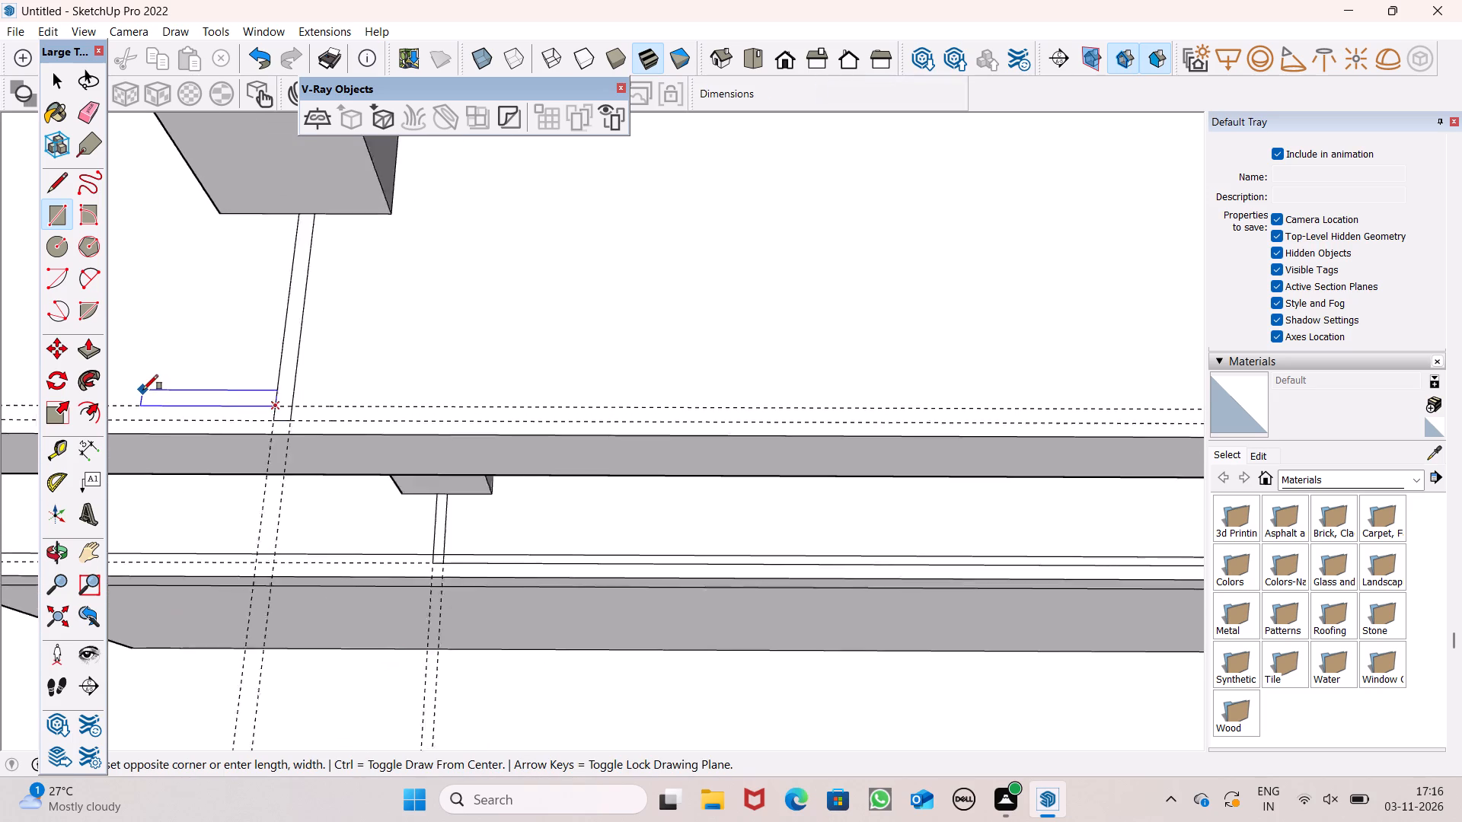
{"action": "scroll", "coordinate": [143, 390], "scroll_direction": "down", "scroll_amount": 7}
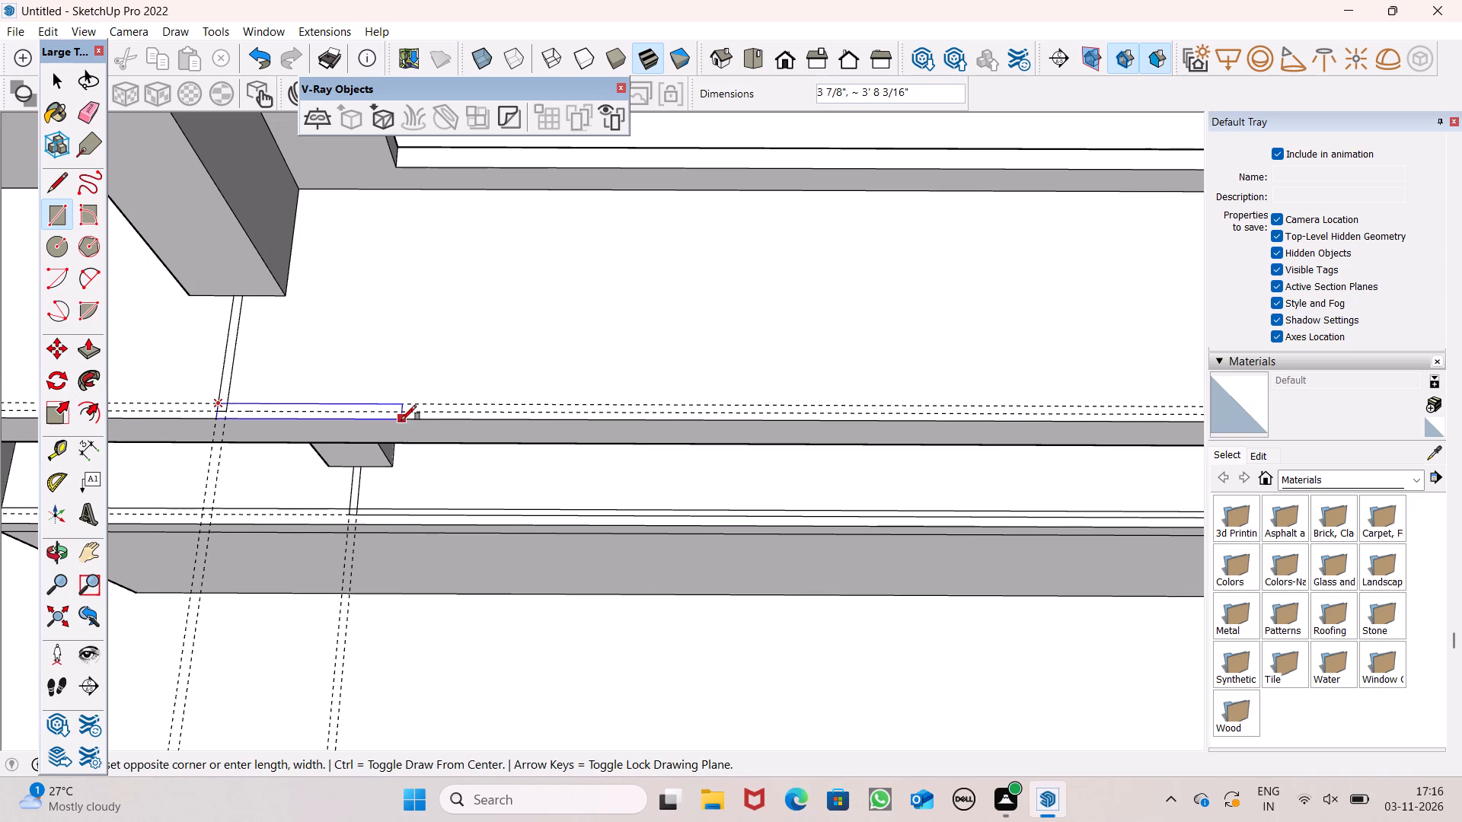
{"action": "scroll", "coordinate": [226, 354], "scroll_direction": "down", "scroll_amount": 7}
{"action": "scroll", "coordinate": [1115, 362], "scroll_direction": "up", "scroll_amount": 4}
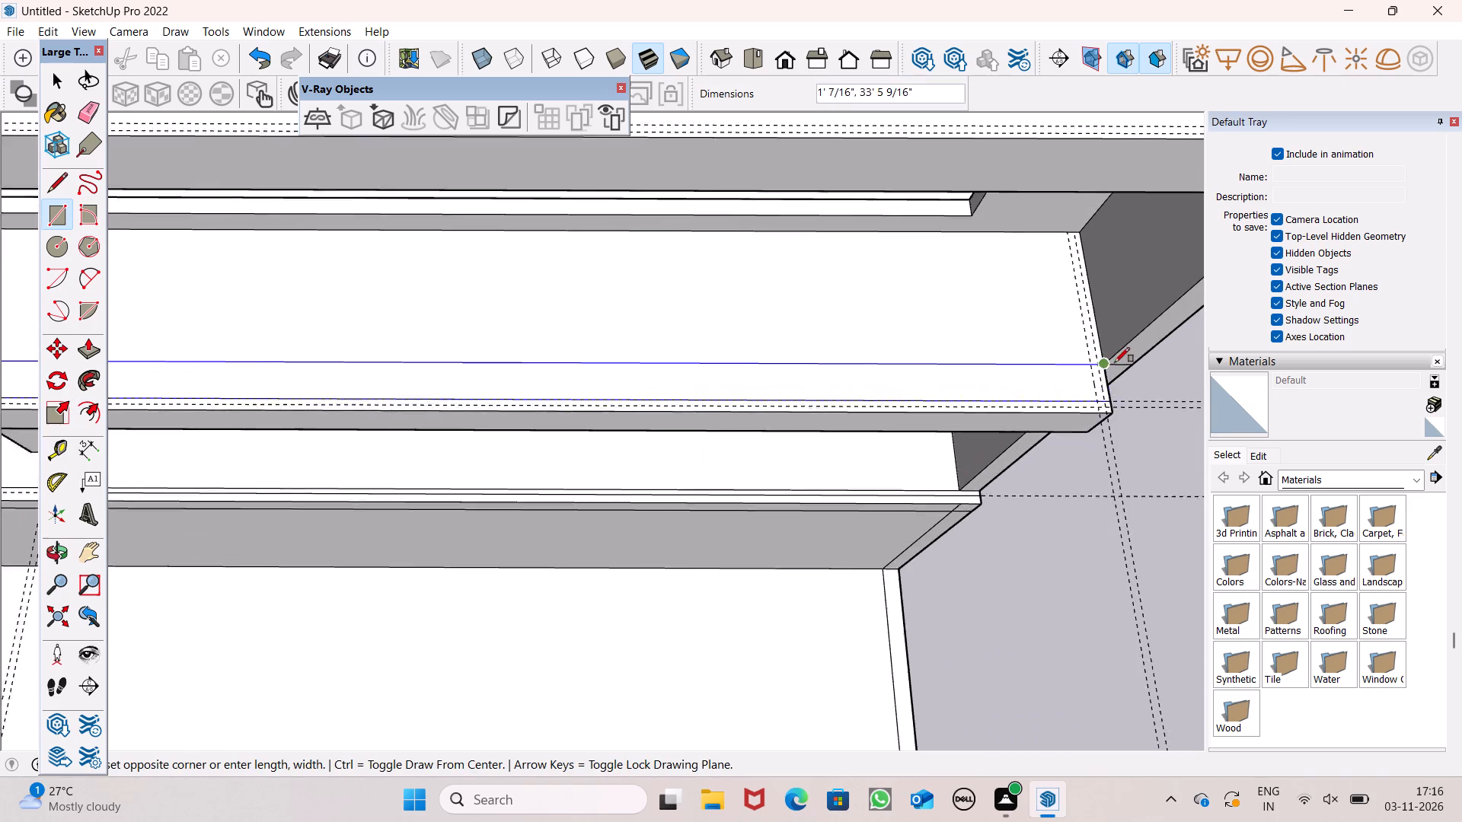
{"action": "scroll", "coordinate": [1115, 362], "scroll_direction": "up", "scroll_amount": 9}
{"action": "scroll", "coordinate": [969, 435], "scroll_direction": "down", "scroll_amount": 5}
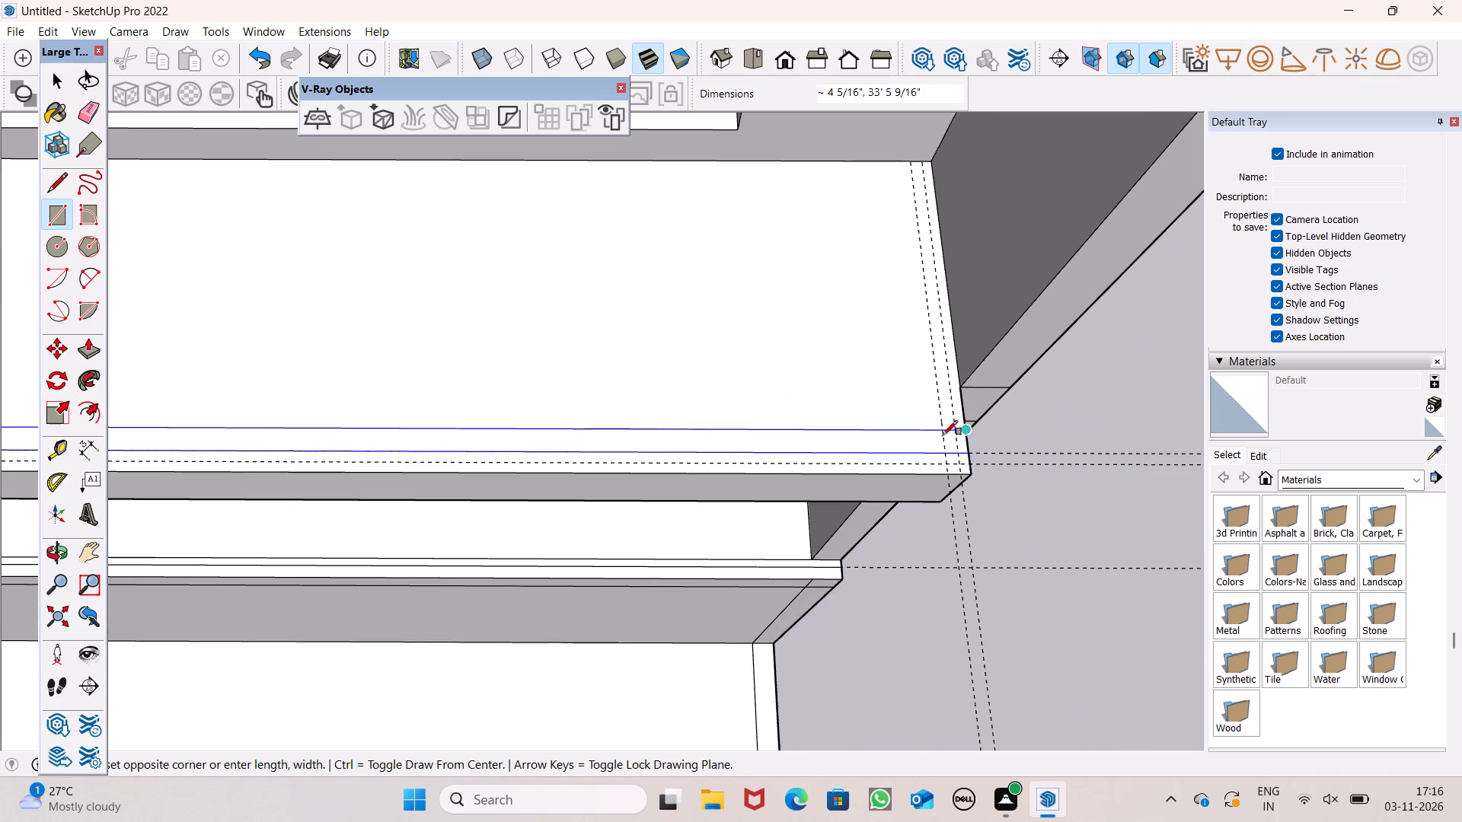
{"action": "scroll", "coordinate": [941, 448], "scroll_direction": "up", "scroll_amount": 11}
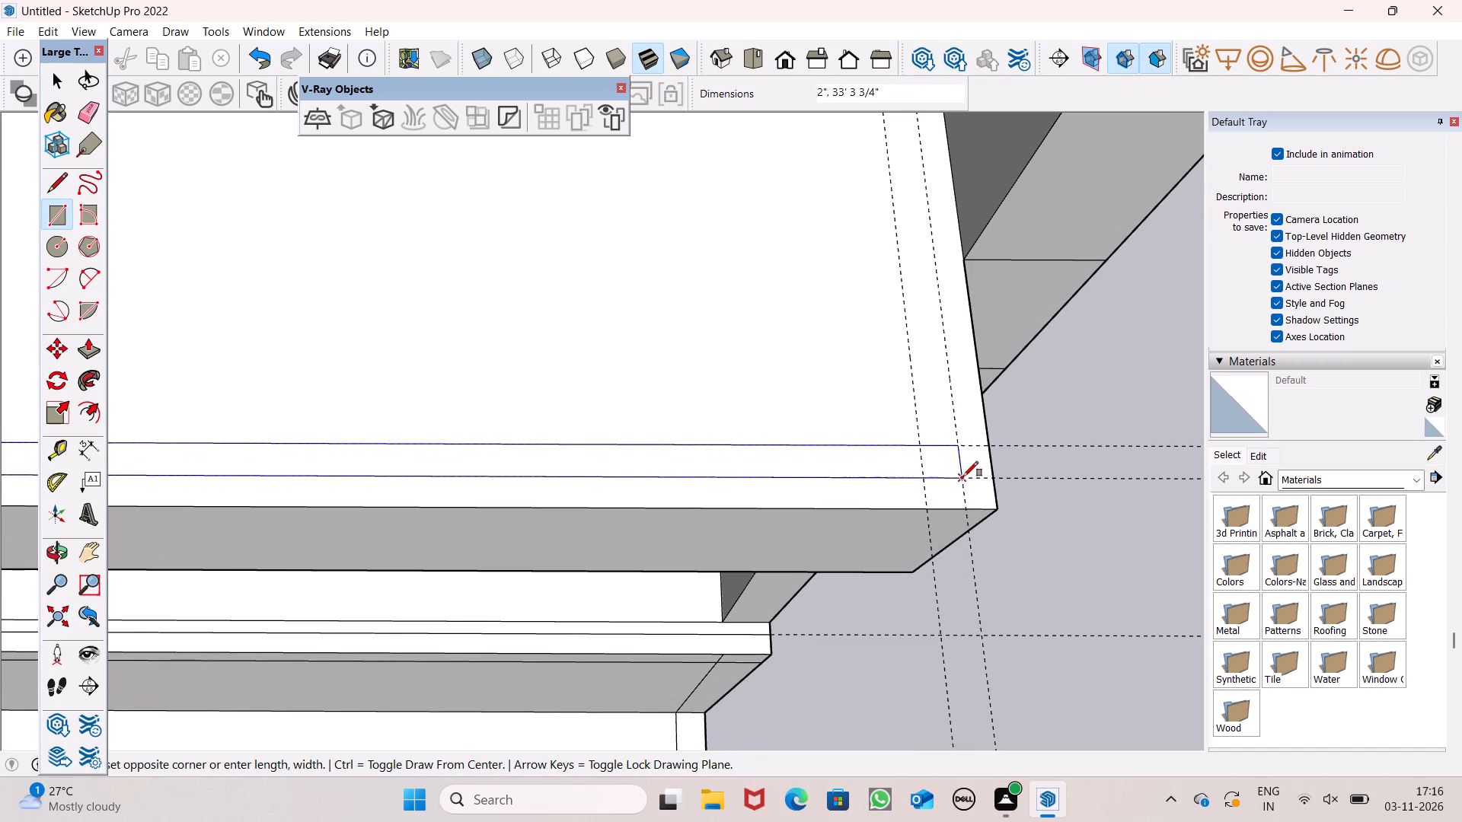
{"action": "left_click", "coordinate": [962, 477]}
Draw a rectangle about 2 1/4" by 5' 2 1/8" between that slab's end guides, from the back wall to the outer front guide.
{"action": "scroll", "coordinate": [827, 485], "scroll_direction": "down", "scroll_amount": 16}
{"action": "scroll", "coordinate": [842, 336], "scroll_direction": "up", "scroll_amount": 7}
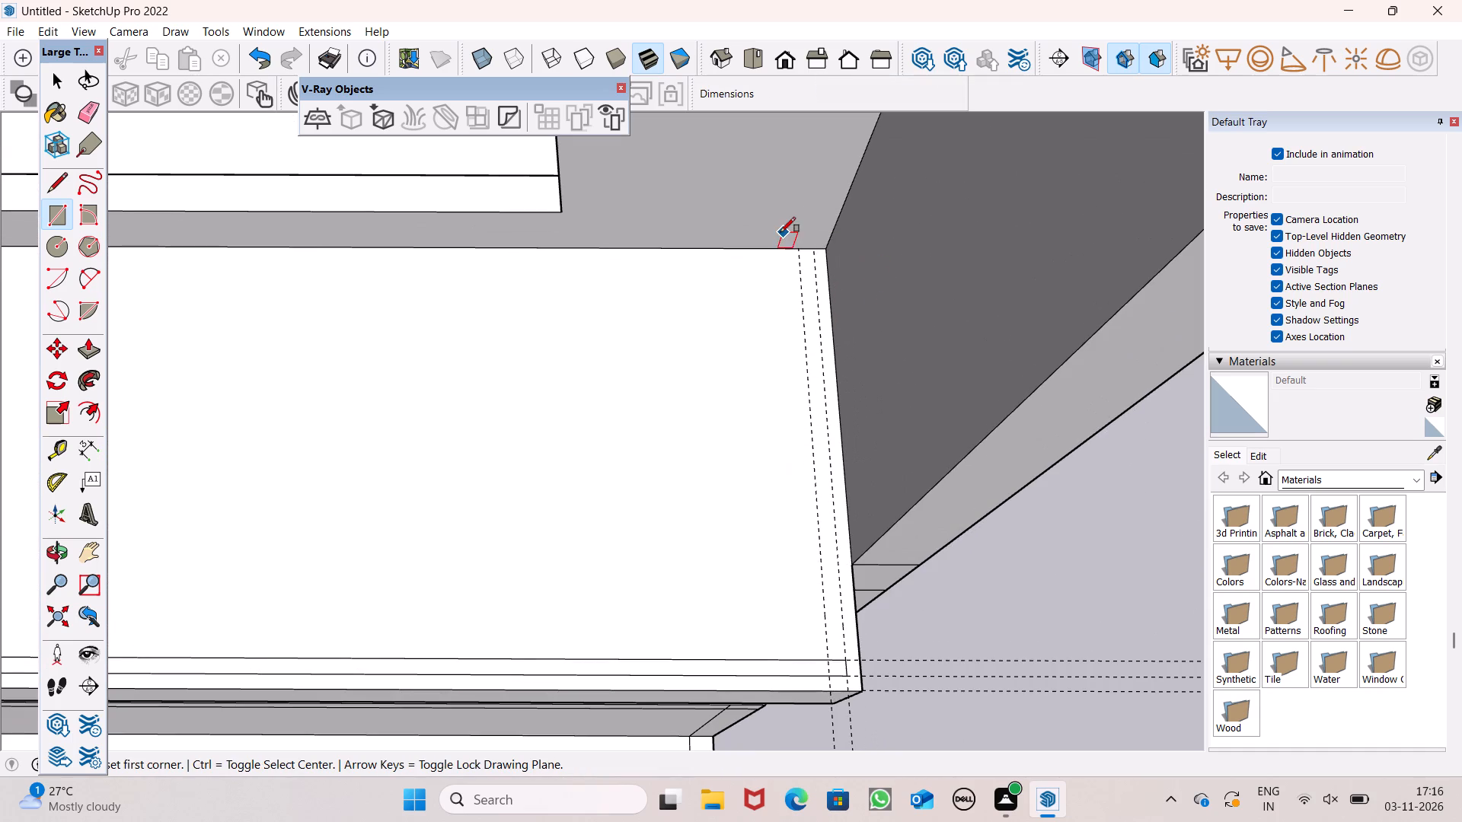
{"action": "left_click", "coordinate": [798, 247]}
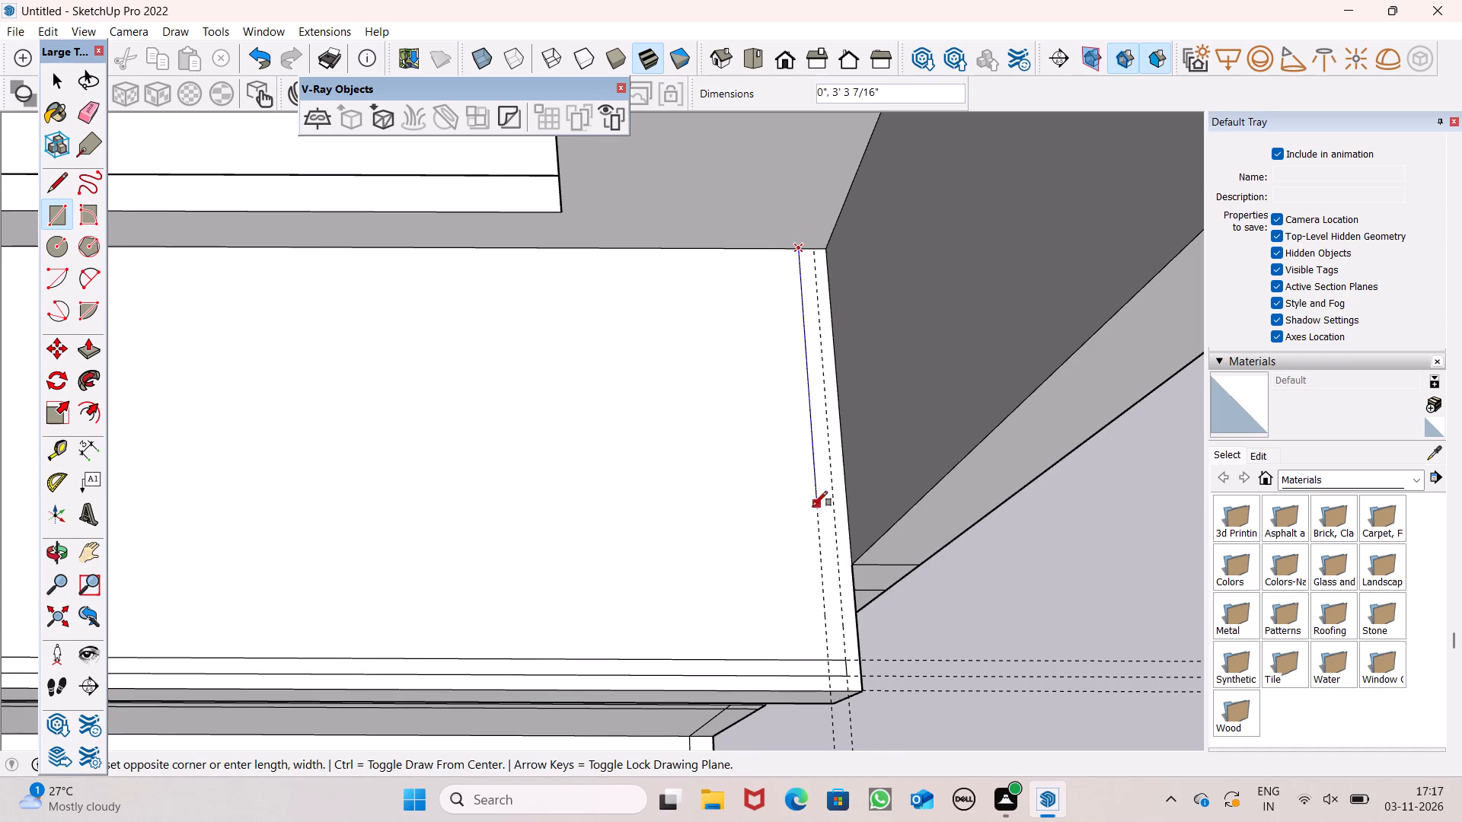
{"action": "scroll", "coordinate": [837, 405], "scroll_direction": "down", "scroll_amount": 3}
{"action": "scroll", "coordinate": [829, 643], "scroll_direction": "up", "scroll_amount": 4}
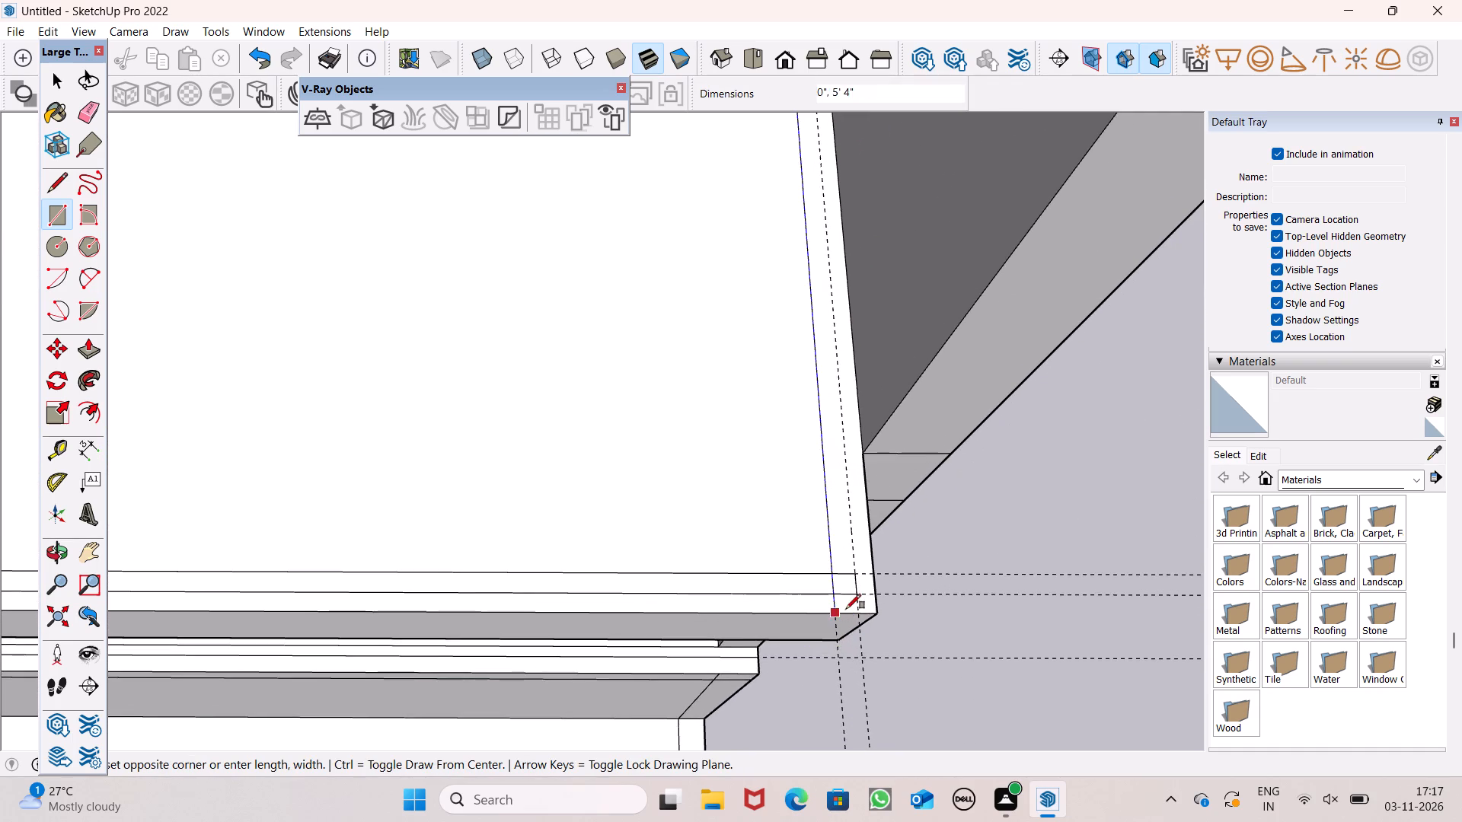
{"action": "scroll", "coordinate": [847, 608], "scroll_direction": "up", "scroll_amount": 6}
{"action": "left_click", "coordinate": [862, 588]}
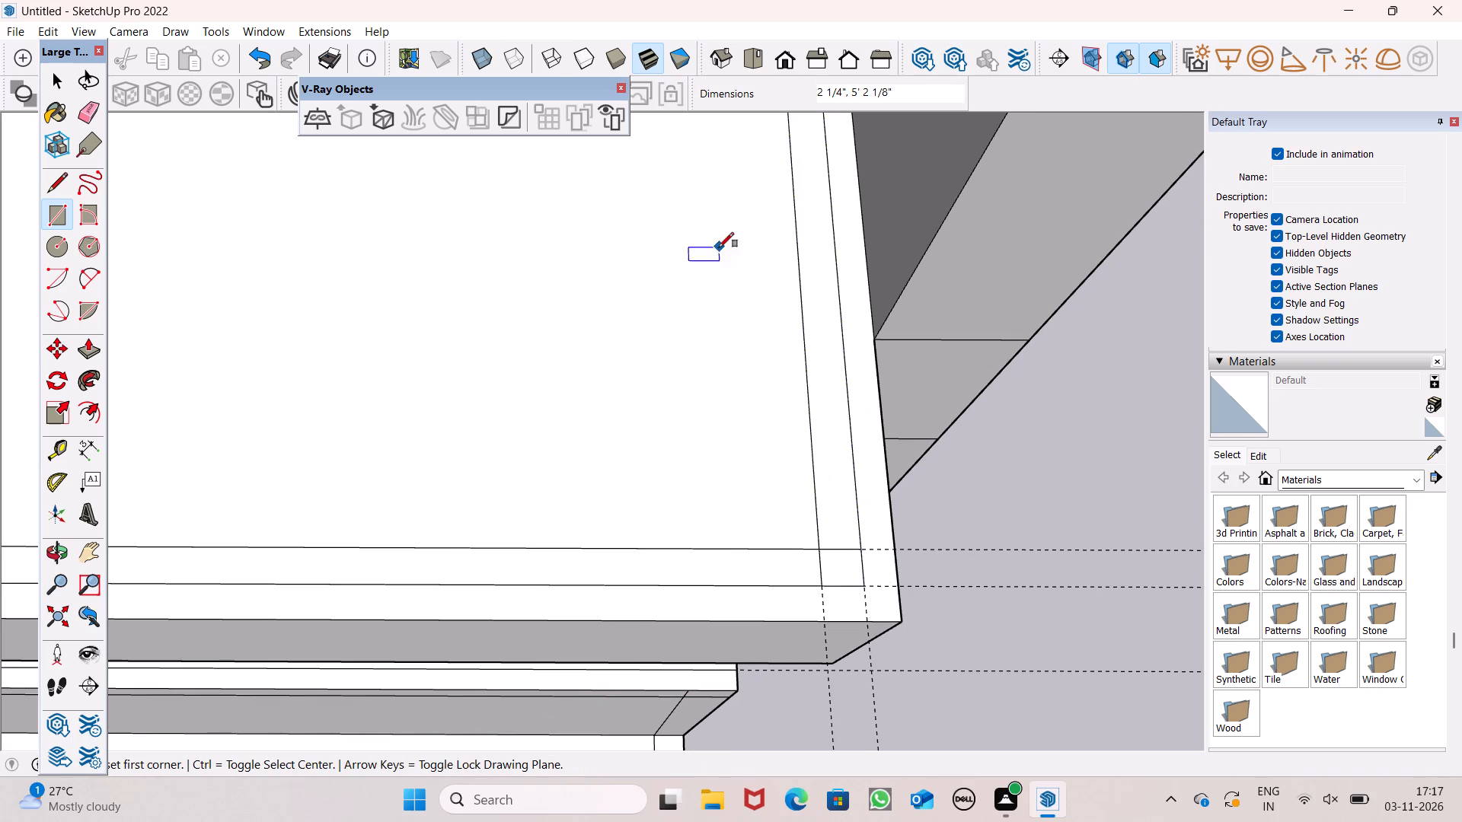
Draw a narrow rectangle along the third-lowest slab's end guides, from partway along them to the outer front guide.
{"action": "scroll", "coordinate": [719, 247], "scroll_direction": "down", "scroll_amount": 9}
{"action": "scroll", "coordinate": [907, 383], "scroll_direction": "down", "scroll_amount": 11}
{"action": "scroll", "coordinate": [967, 256], "scroll_direction": "up", "scroll_amount": 2}
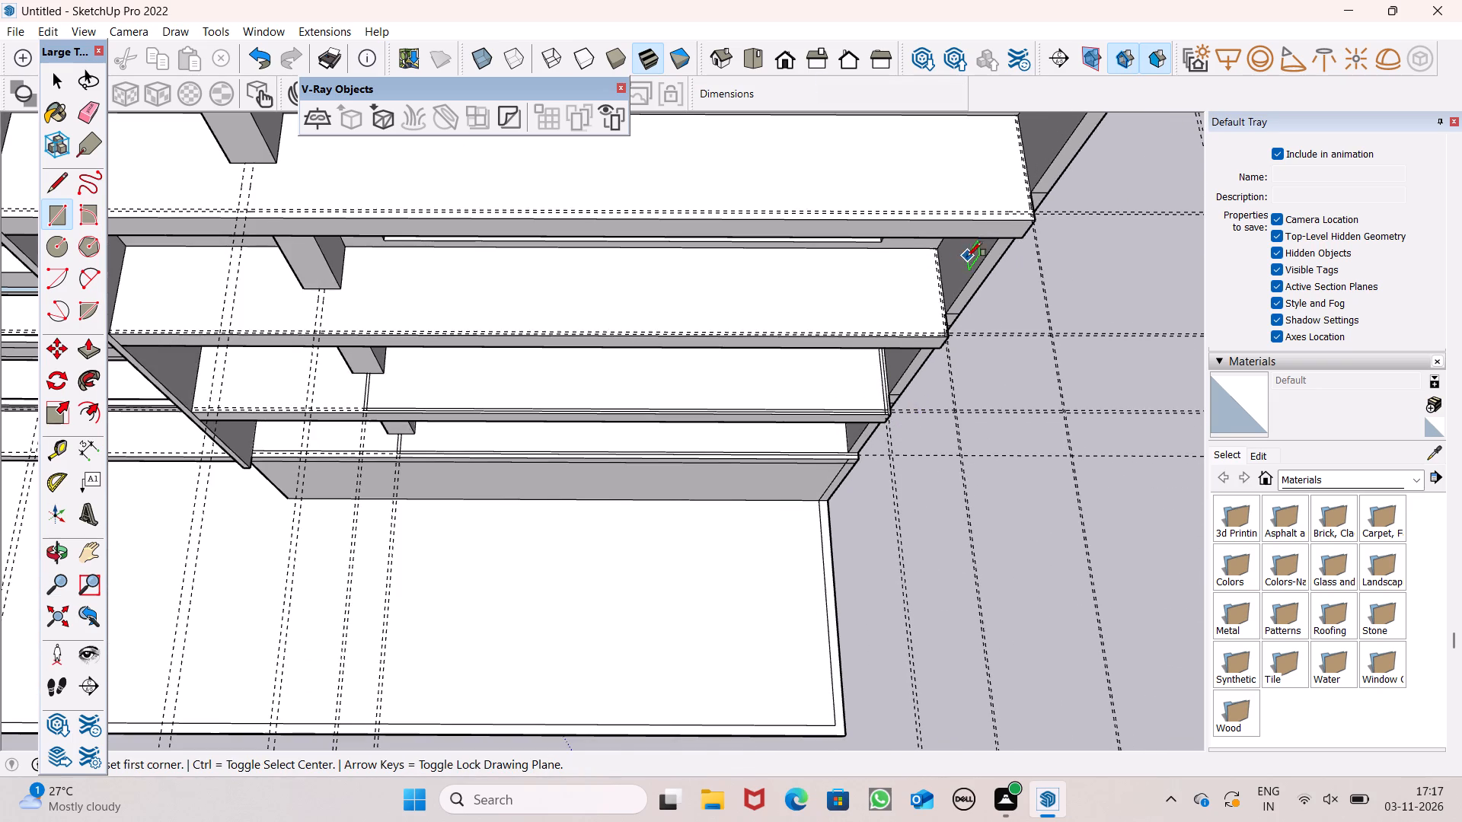
{"action": "scroll", "coordinate": [967, 256], "scroll_direction": "up", "scroll_amount": 4}
{"action": "scroll", "coordinate": [930, 372], "scroll_direction": "up", "scroll_amount": 6}
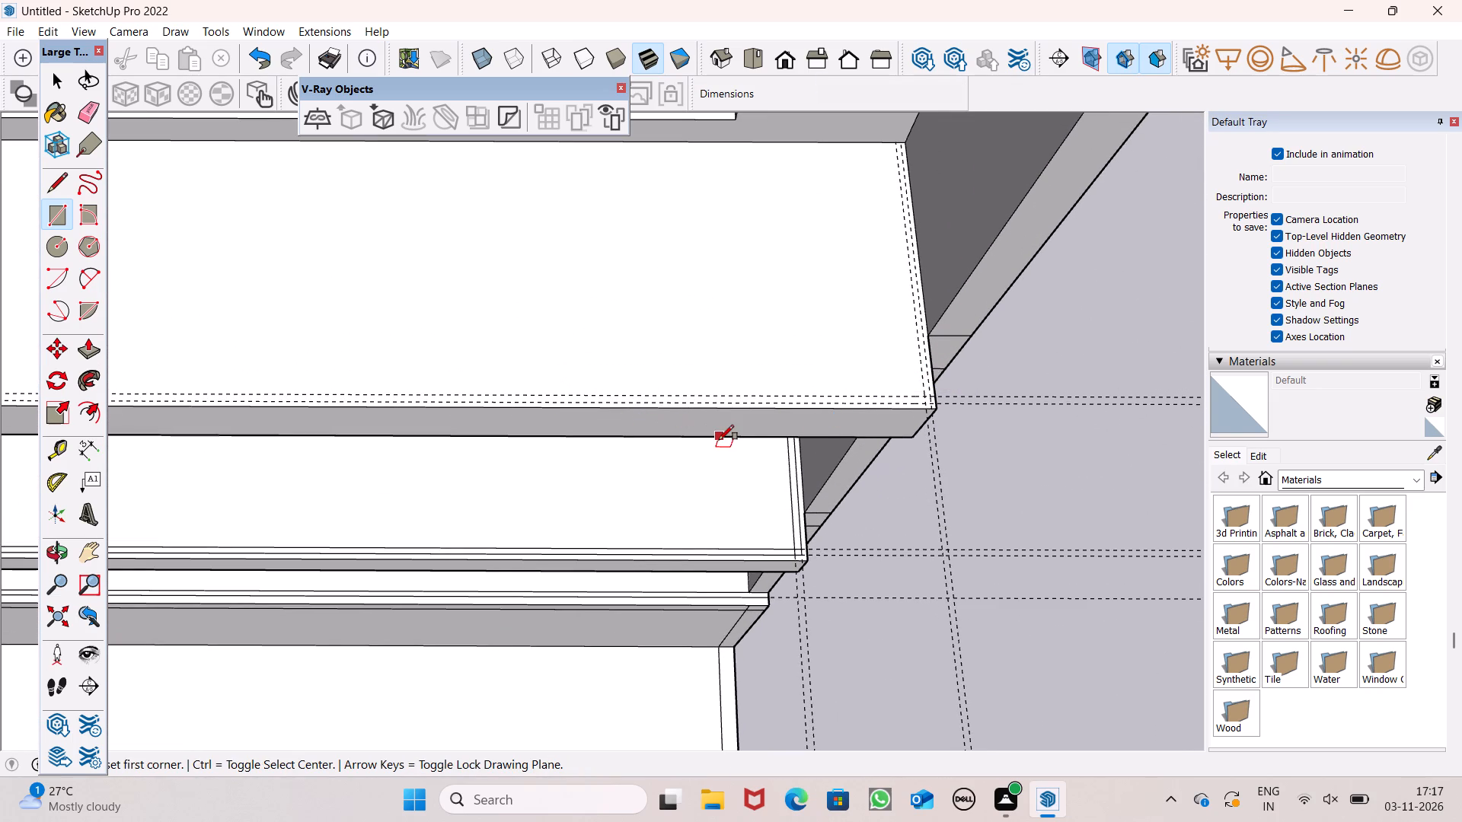
{"action": "scroll", "coordinate": [978, 357], "scroll_direction": "up", "scroll_amount": 6}
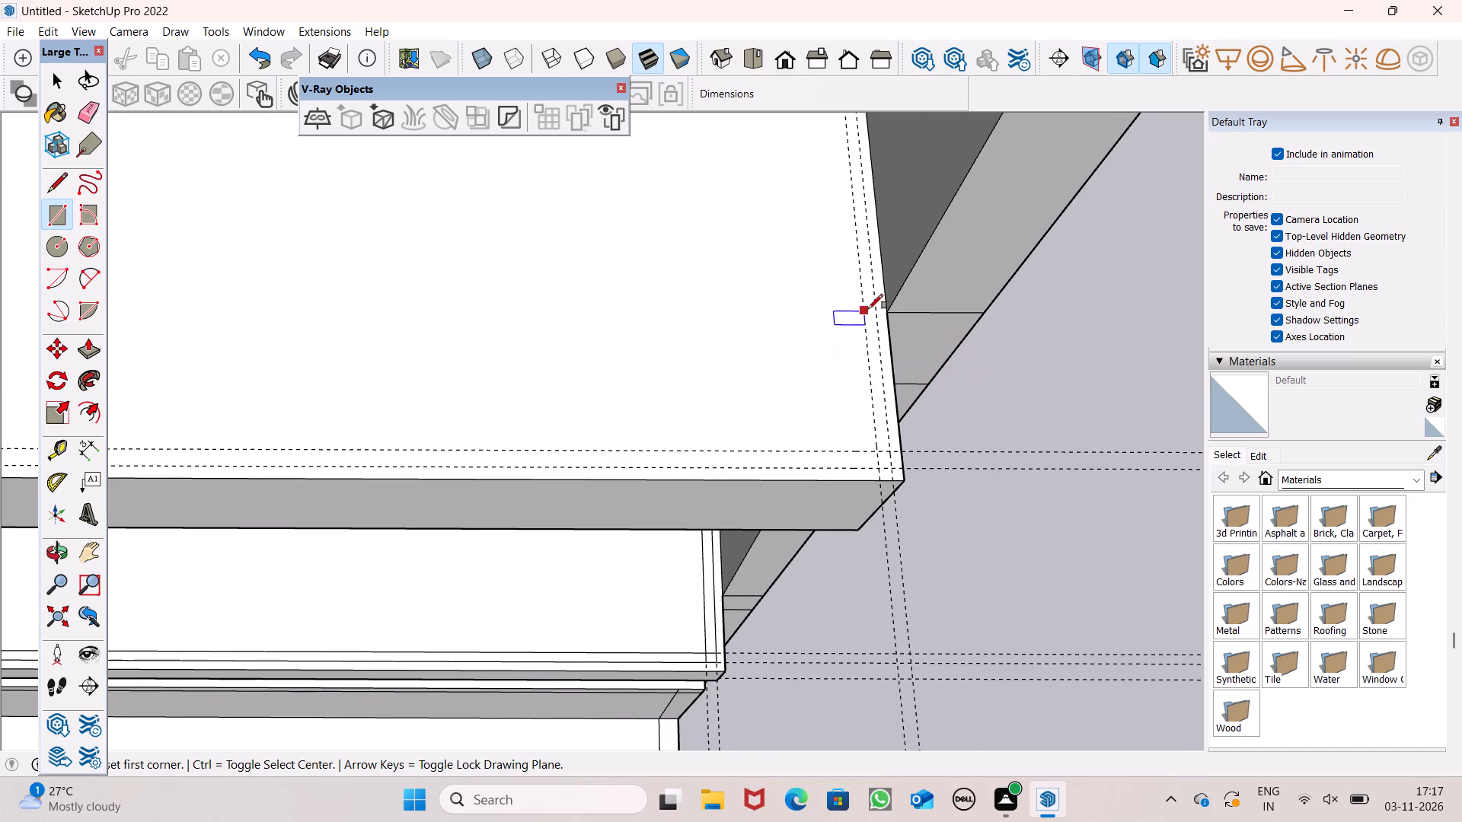
{"action": "left_click", "coordinate": [863, 262]}
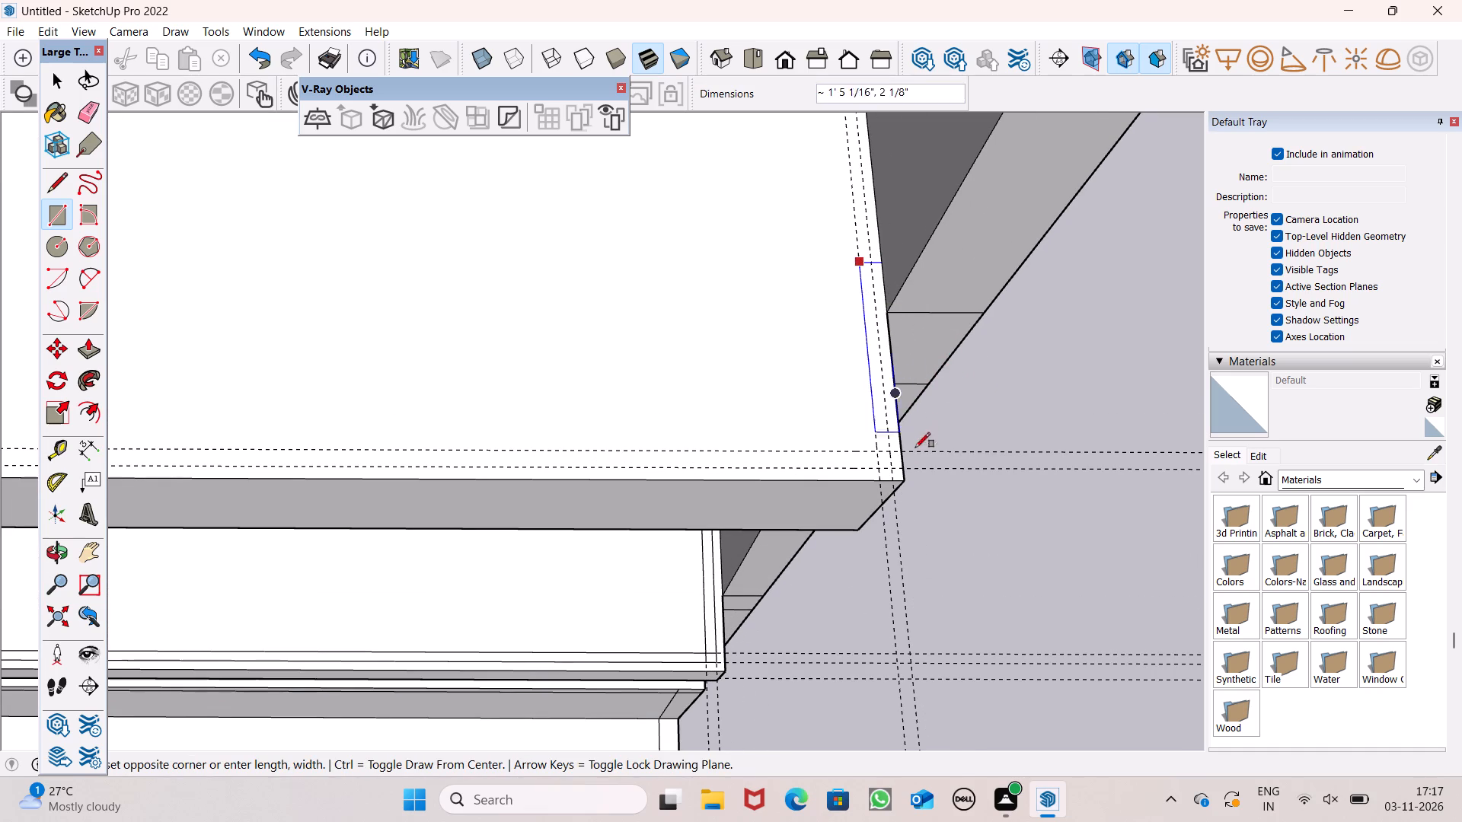
{"action": "left_click", "coordinate": [892, 464]}
Draw a rectangle about 3 3/8" by 2' 7 11/16" on the third-lowest slab, from the column to the outer front guide.
{"action": "scroll", "coordinate": [1019, 432], "scroll_direction": "down", "scroll_amount": 5}
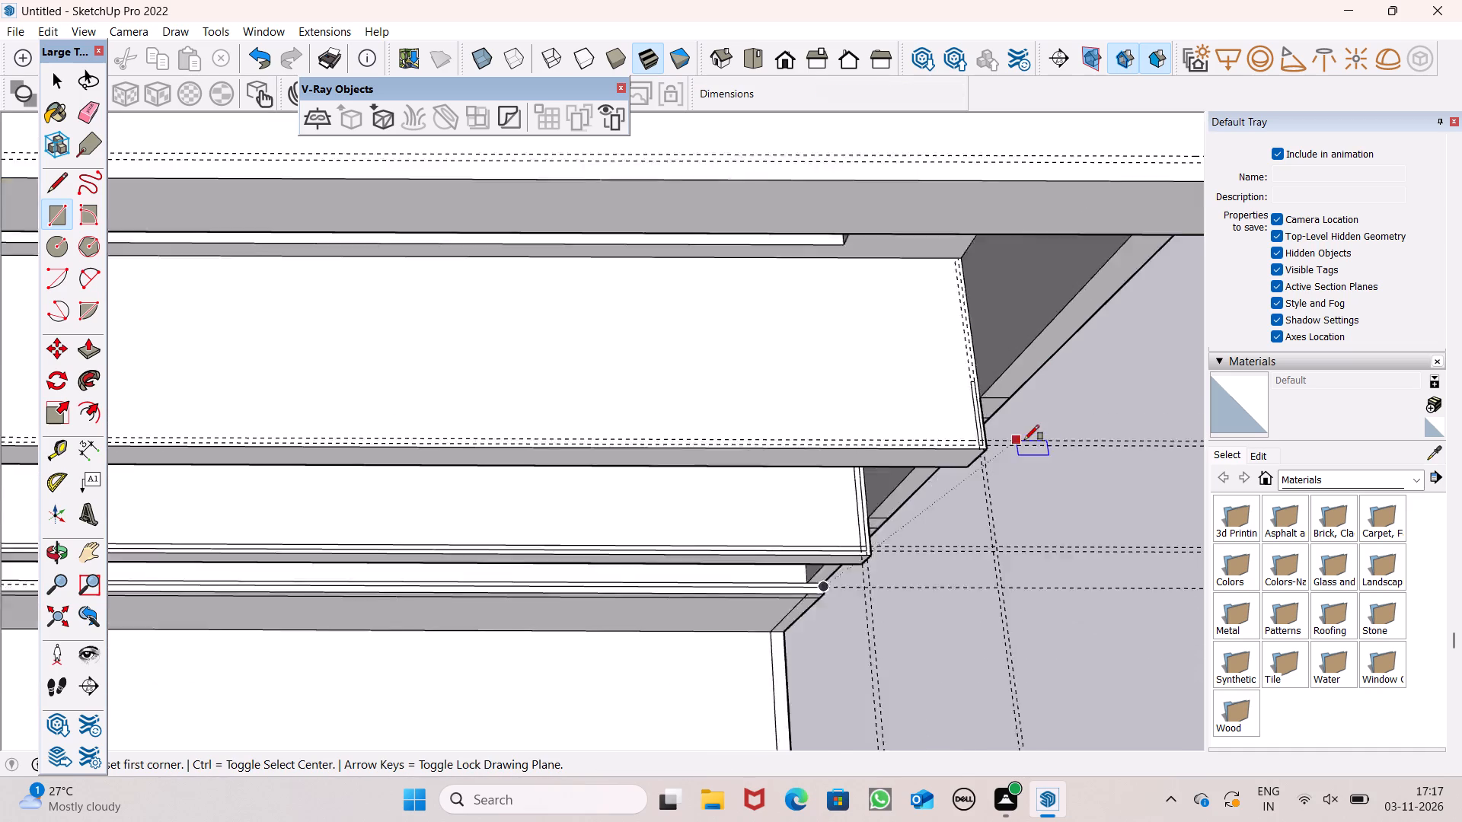
{"action": "scroll", "coordinate": [1024, 440], "scroll_direction": "down", "scroll_amount": 2}
{"action": "scroll", "coordinate": [809, 415], "scroll_direction": "down", "scroll_amount": 3}
{"action": "scroll", "coordinate": [353, 420], "scroll_direction": "up", "scroll_amount": 7}
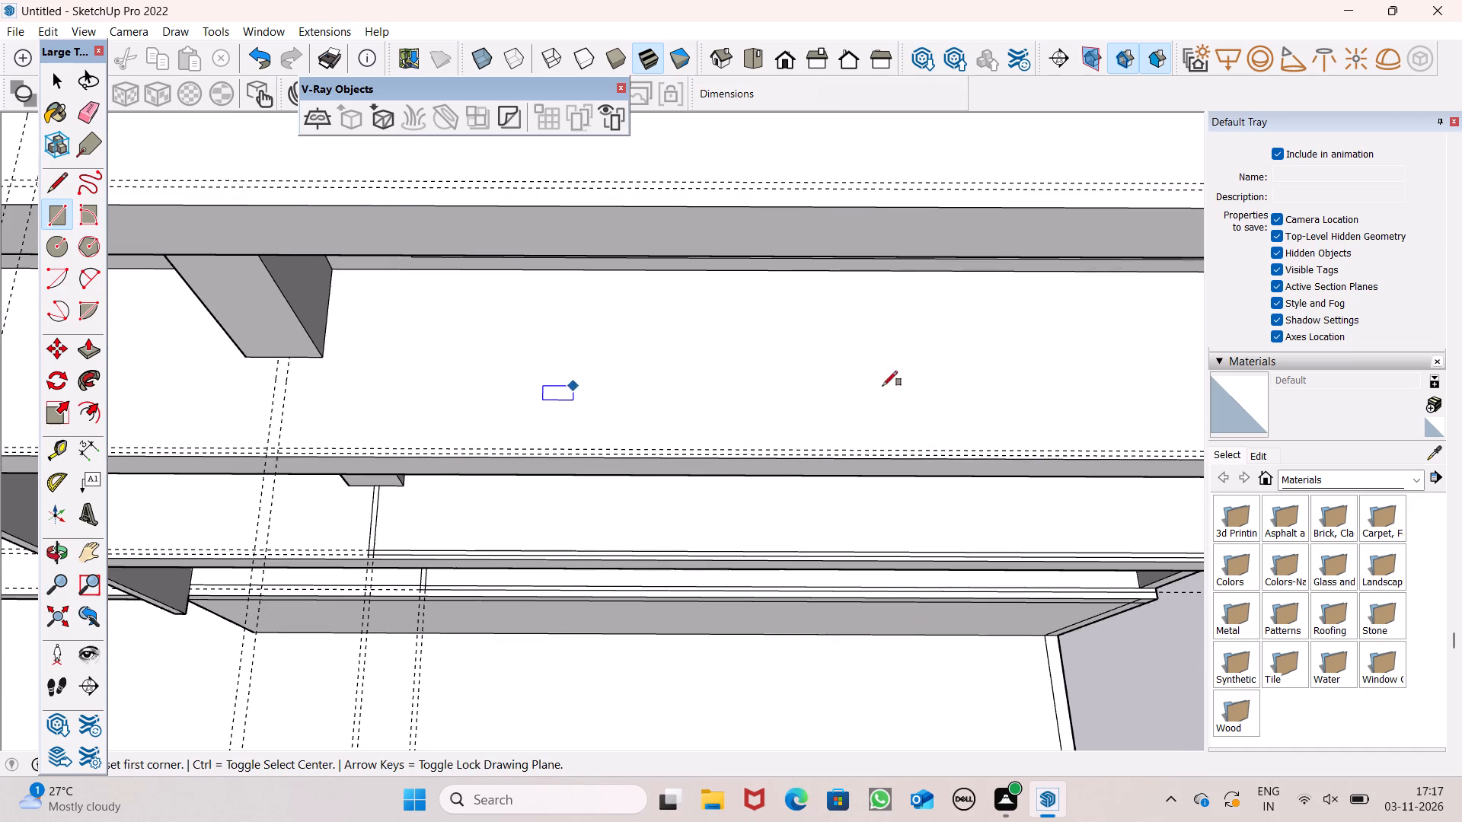
{"action": "scroll", "coordinate": [1029, 409], "scroll_direction": "down", "scroll_amount": 7}
{"action": "scroll", "coordinate": [665, 475], "scroll_direction": "up", "scroll_amount": 3}
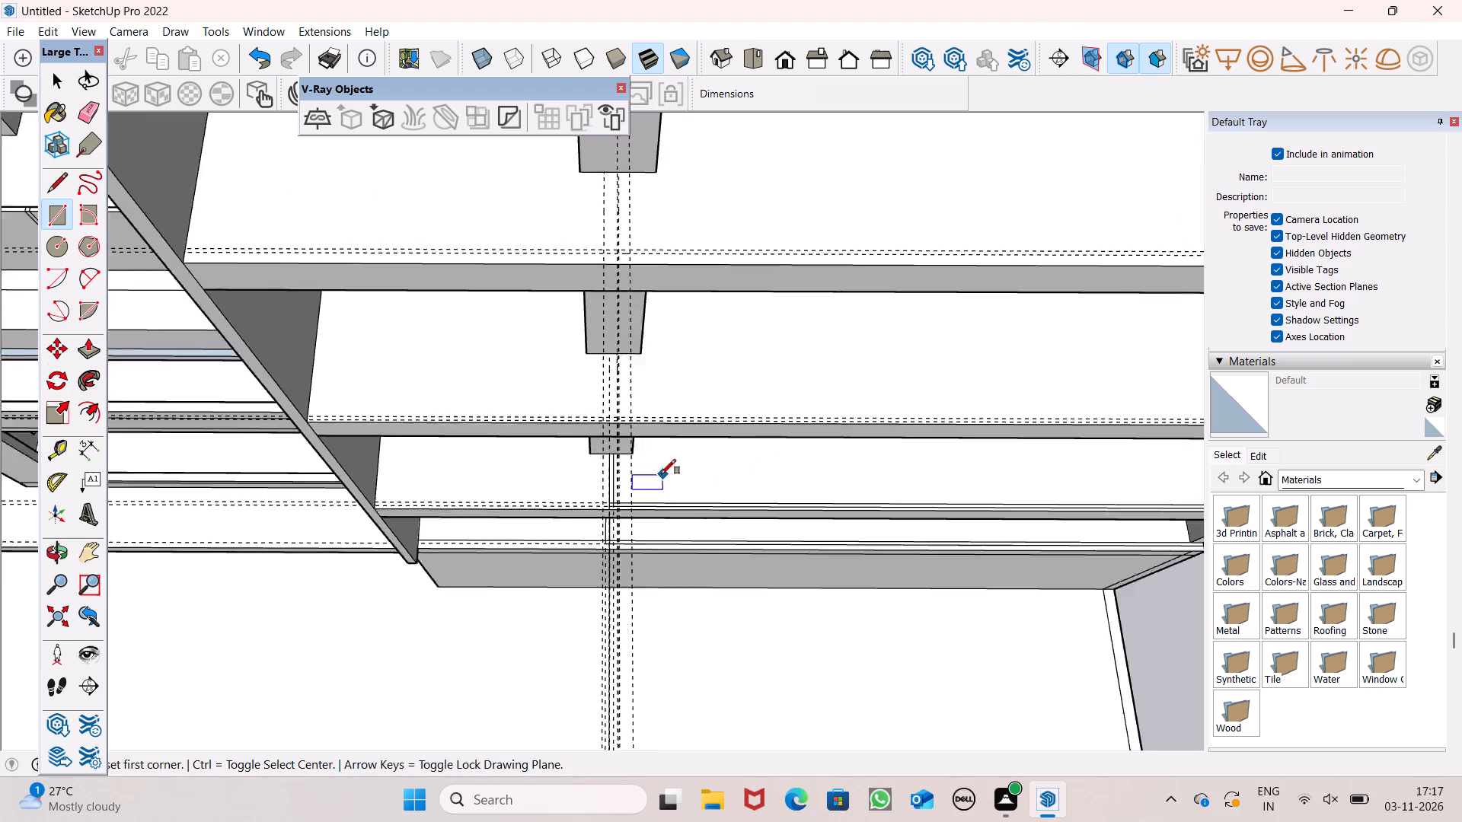
{"action": "scroll", "coordinate": [661, 474], "scroll_direction": "up", "scroll_amount": 4}
{"action": "scroll", "coordinate": [560, 306], "scroll_direction": "up", "scroll_amount": 3}
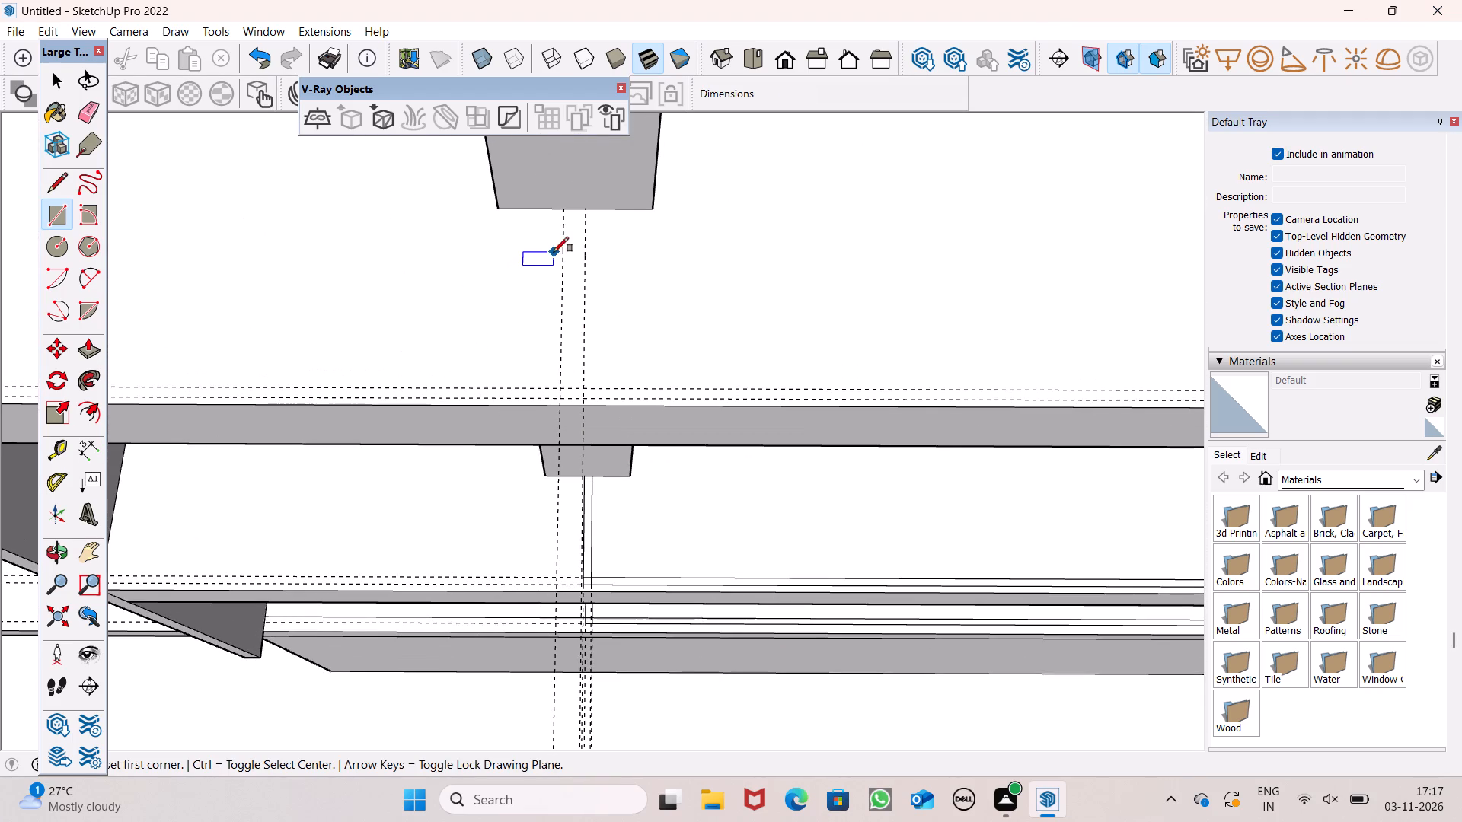
{"action": "left_click", "coordinate": [562, 212]}
{"action": "left_click", "coordinate": [582, 397]}
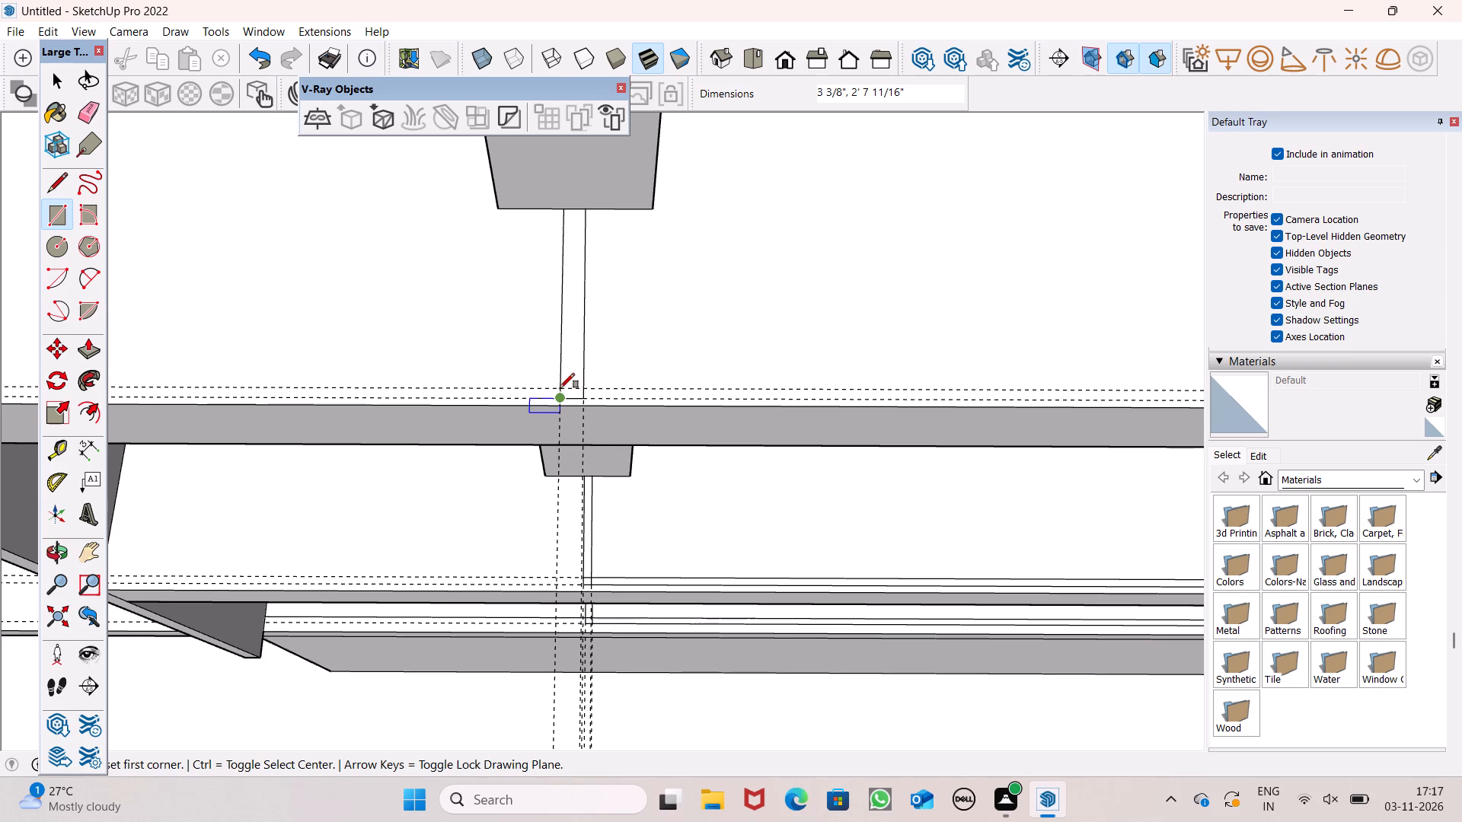
Draw a rectangle about 1 9/16" by 33' 5 7/16" between that slab's front guides, from the column strip to the outer end guide.
{"action": "left_click", "coordinate": [558, 387]}
{"action": "scroll", "coordinate": [518, 355], "scroll_direction": "down", "scroll_amount": 7}
{"action": "scroll", "coordinate": [429, 355], "scroll_direction": "down", "scroll_amount": 6}
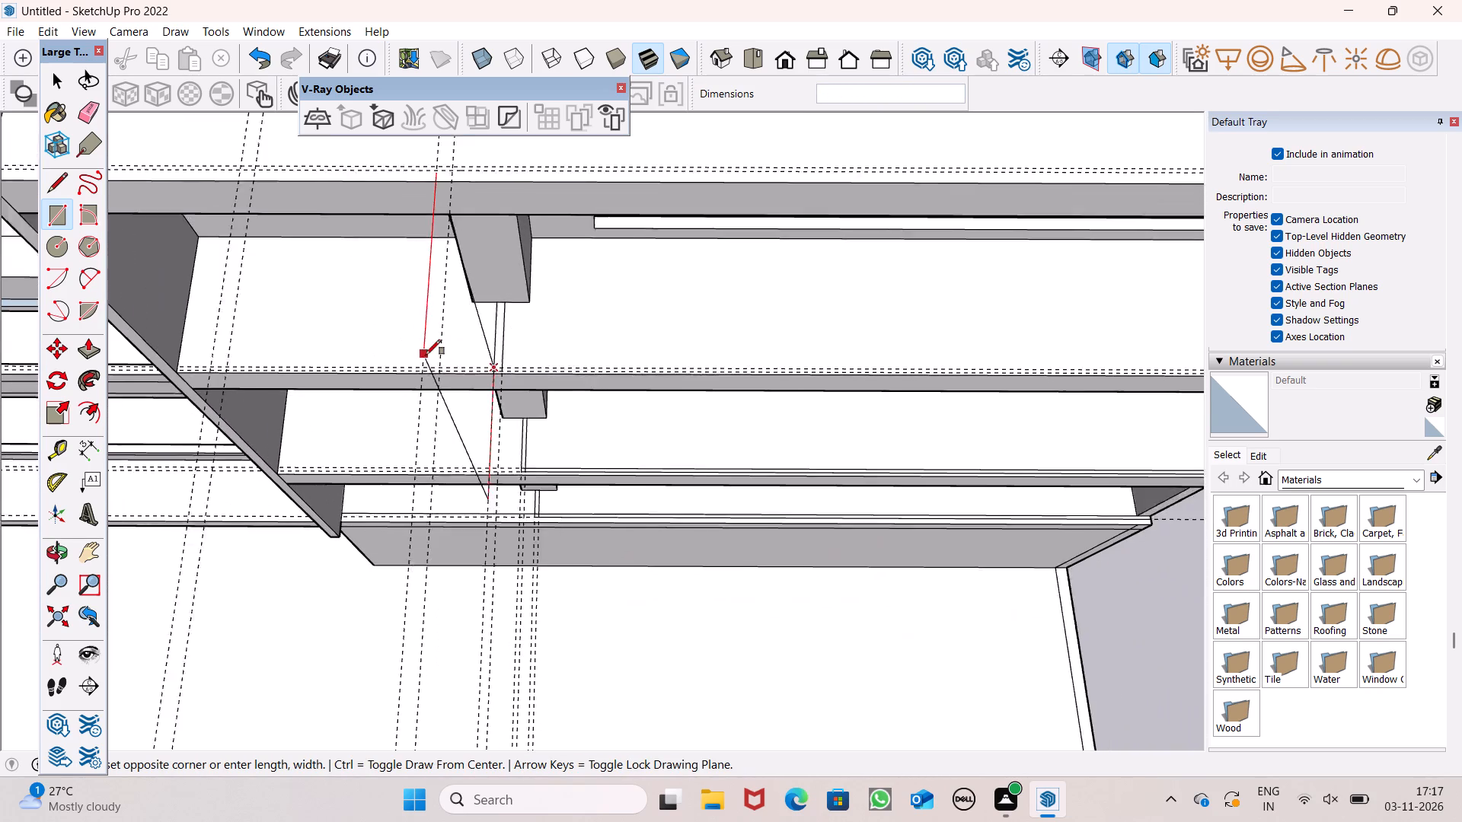
{"action": "scroll", "coordinate": [634, 353], "scroll_direction": "down", "scroll_amount": 5}
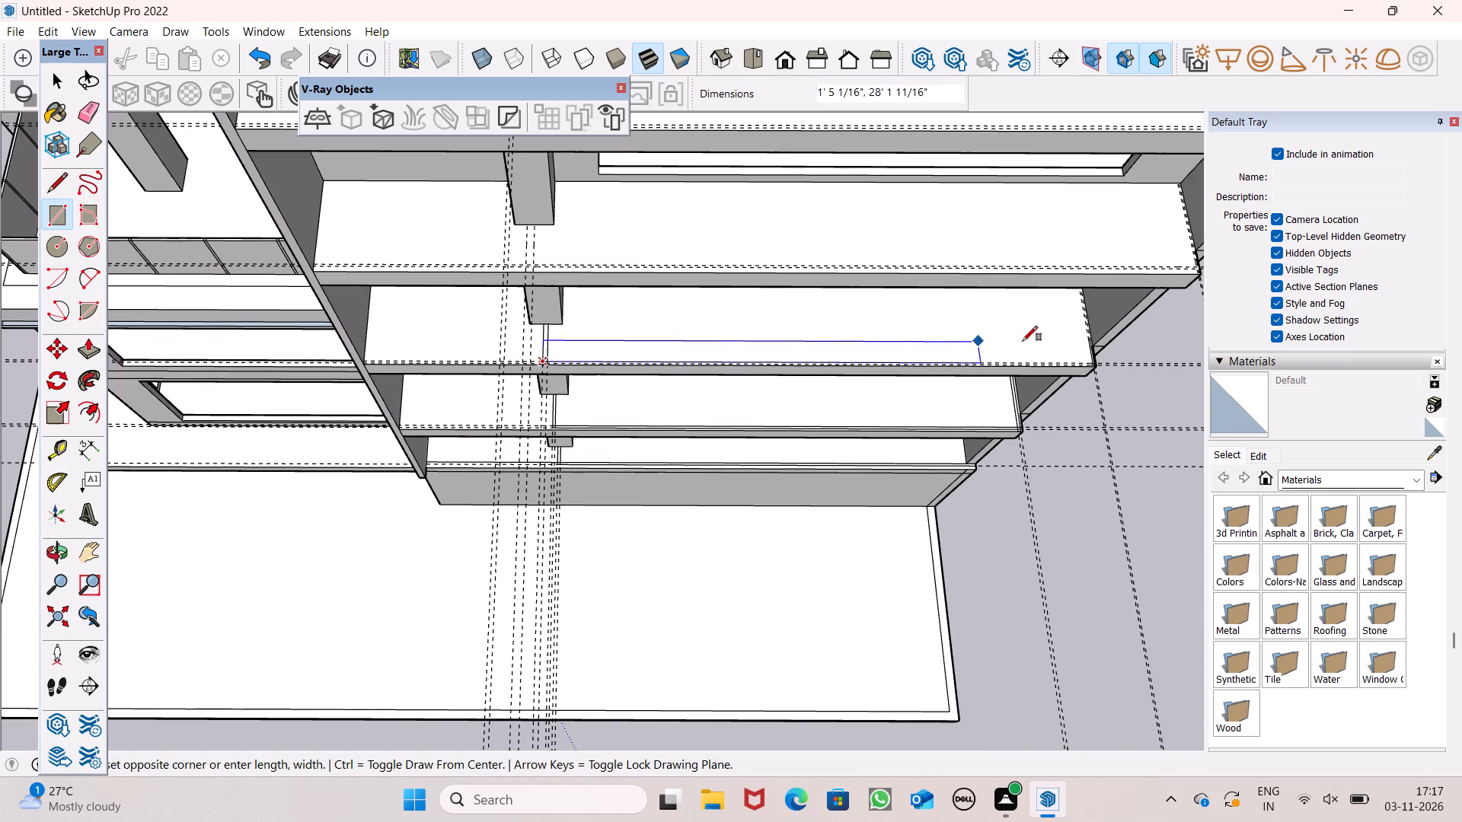
{"action": "scroll", "coordinate": [1035, 349], "scroll_direction": "up", "scroll_amount": 6}
{"action": "scroll", "coordinate": [1156, 374], "scroll_direction": "up", "scroll_amount": 4}
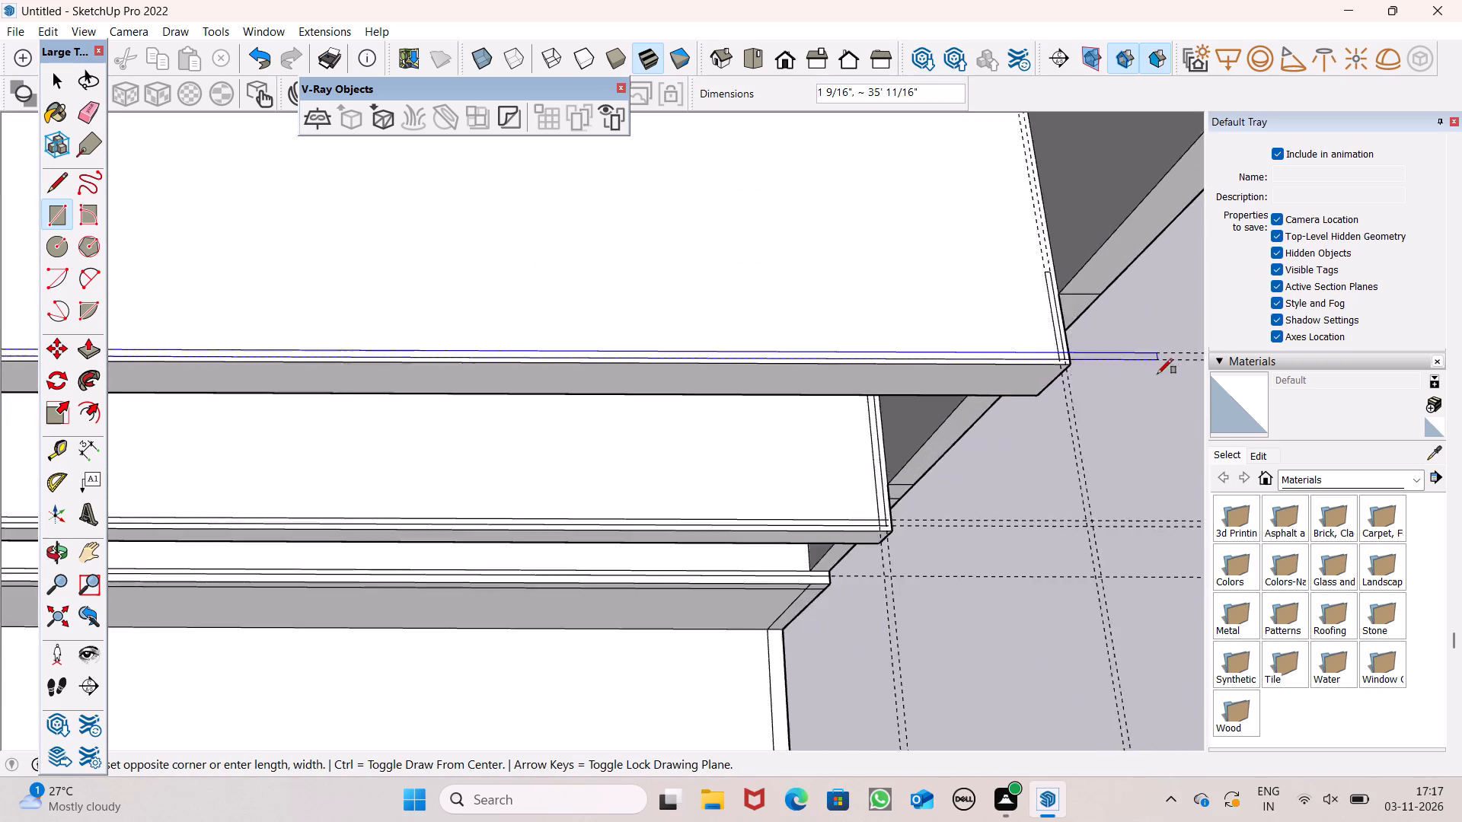
{"action": "scroll", "coordinate": [1157, 374], "scroll_direction": "up", "scroll_amount": 2}
{"action": "scroll", "coordinate": [1010, 358], "scroll_direction": "up", "scroll_amount": 6}
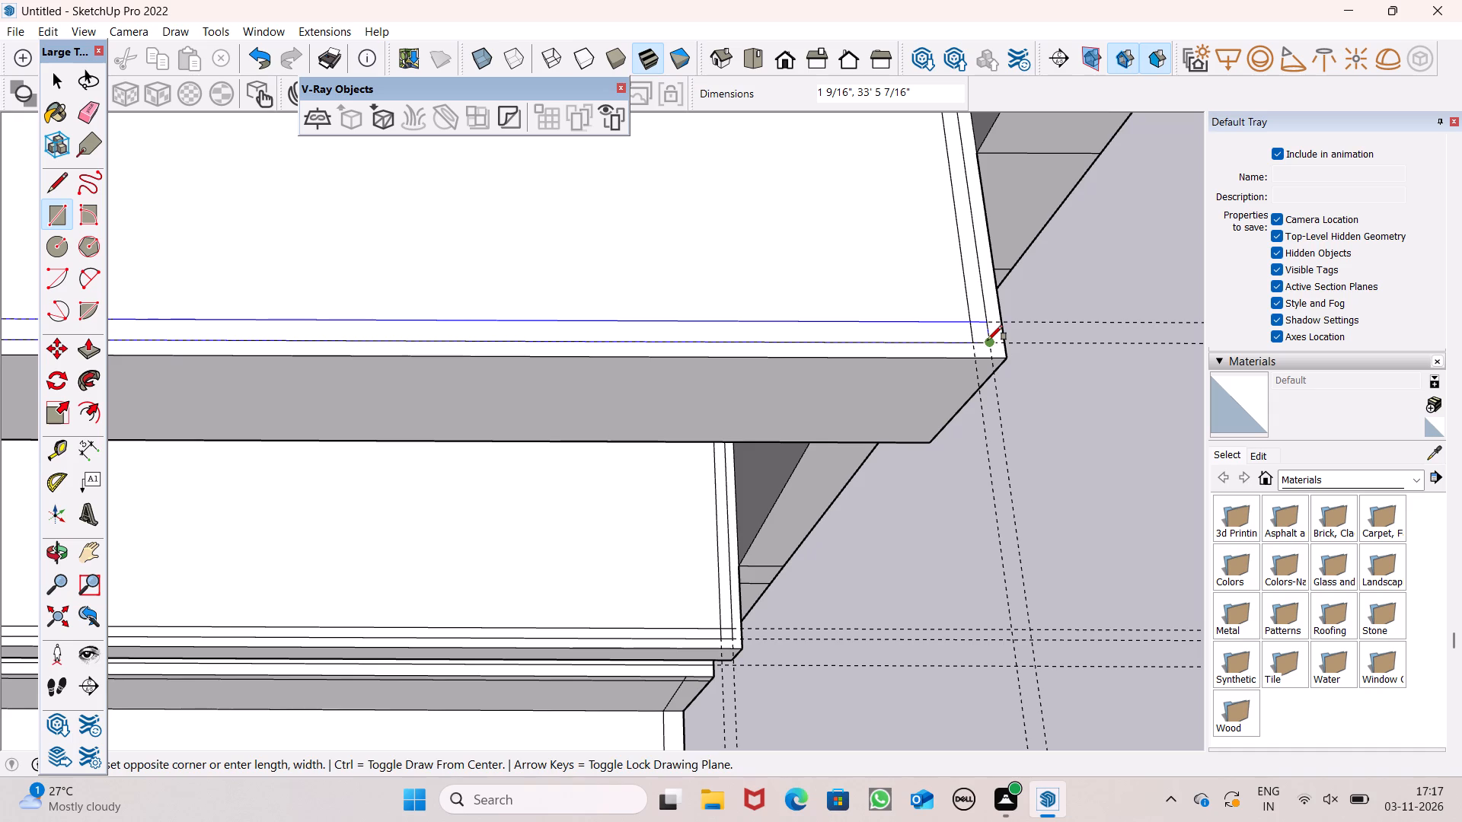
{"action": "left_click", "coordinate": [988, 339]}
Draw a rectangle about 1' 4 3/16" by 13/16" along the fourth-lowest slab's end guides, ending at the outer front guide.
{"action": "scroll", "coordinate": [908, 339], "scroll_direction": "down", "scroll_amount": 6}
{"action": "scroll", "coordinate": [937, 416], "scroll_direction": "down", "scroll_amount": 8}
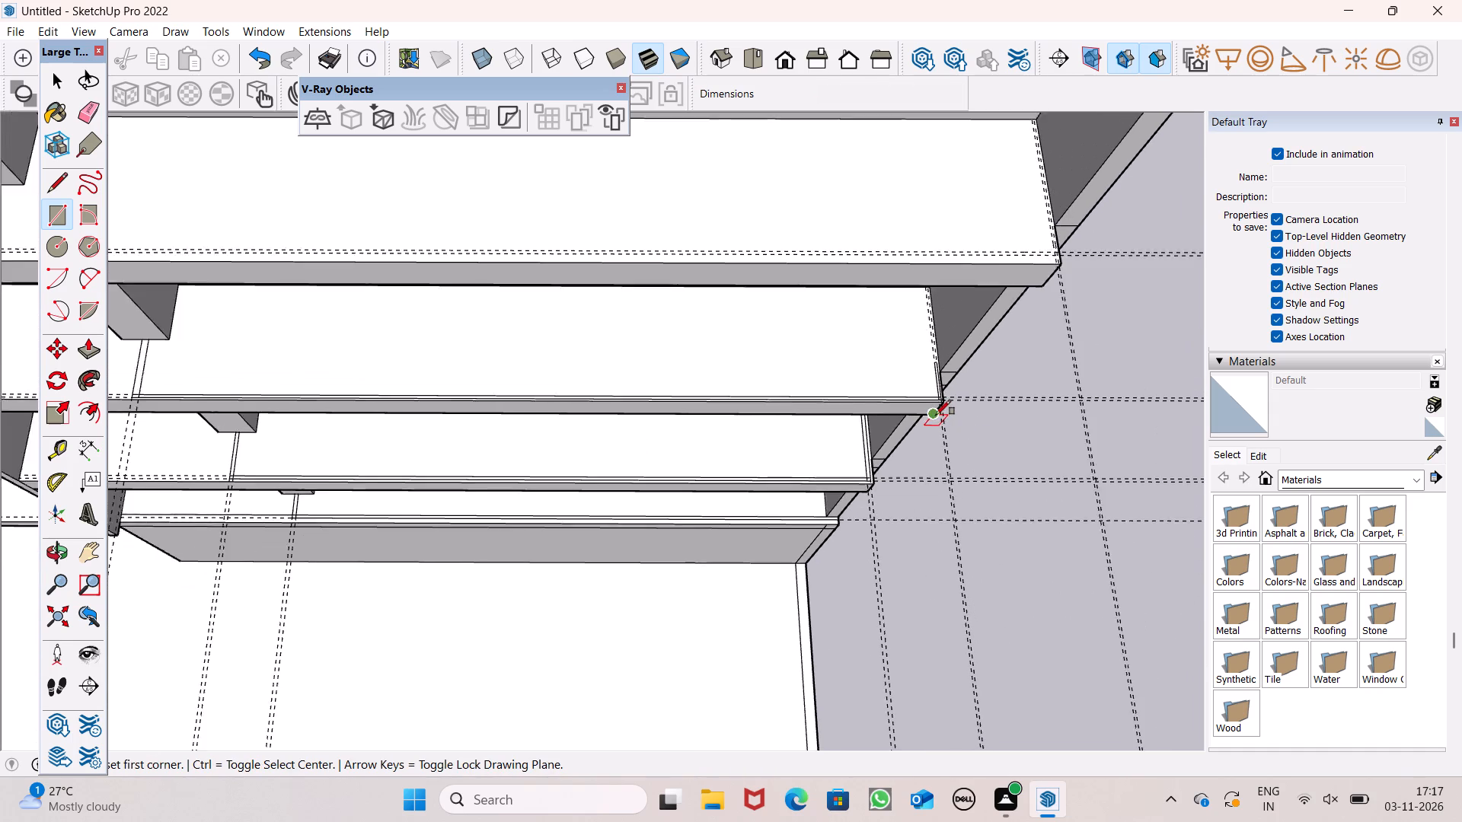
{"action": "scroll", "coordinate": [936, 415], "scroll_direction": "down", "scroll_amount": 1}
{"action": "scroll", "coordinate": [1009, 262], "scroll_direction": "up", "scroll_amount": 7}
{"action": "scroll", "coordinate": [1073, 304], "scroll_direction": "up", "scroll_amount": 7}
{"action": "scroll", "coordinate": [1010, 278], "scroll_direction": "down", "scroll_amount": 3}
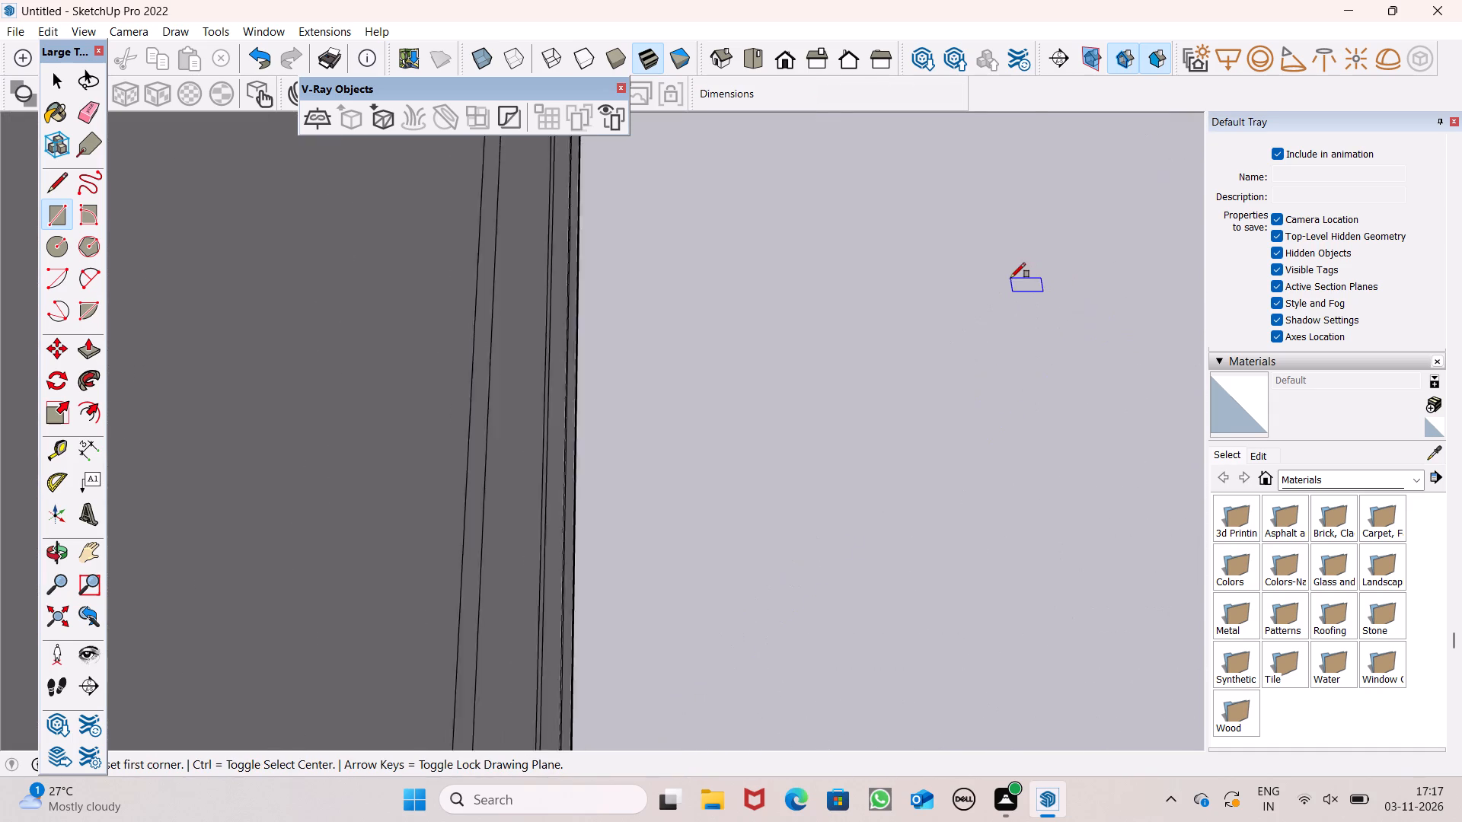
{"action": "scroll", "coordinate": [1010, 278], "scroll_direction": "down", "scroll_amount": 2}
{"action": "scroll", "coordinate": [876, 241], "scroll_direction": "up", "scroll_amount": 5}
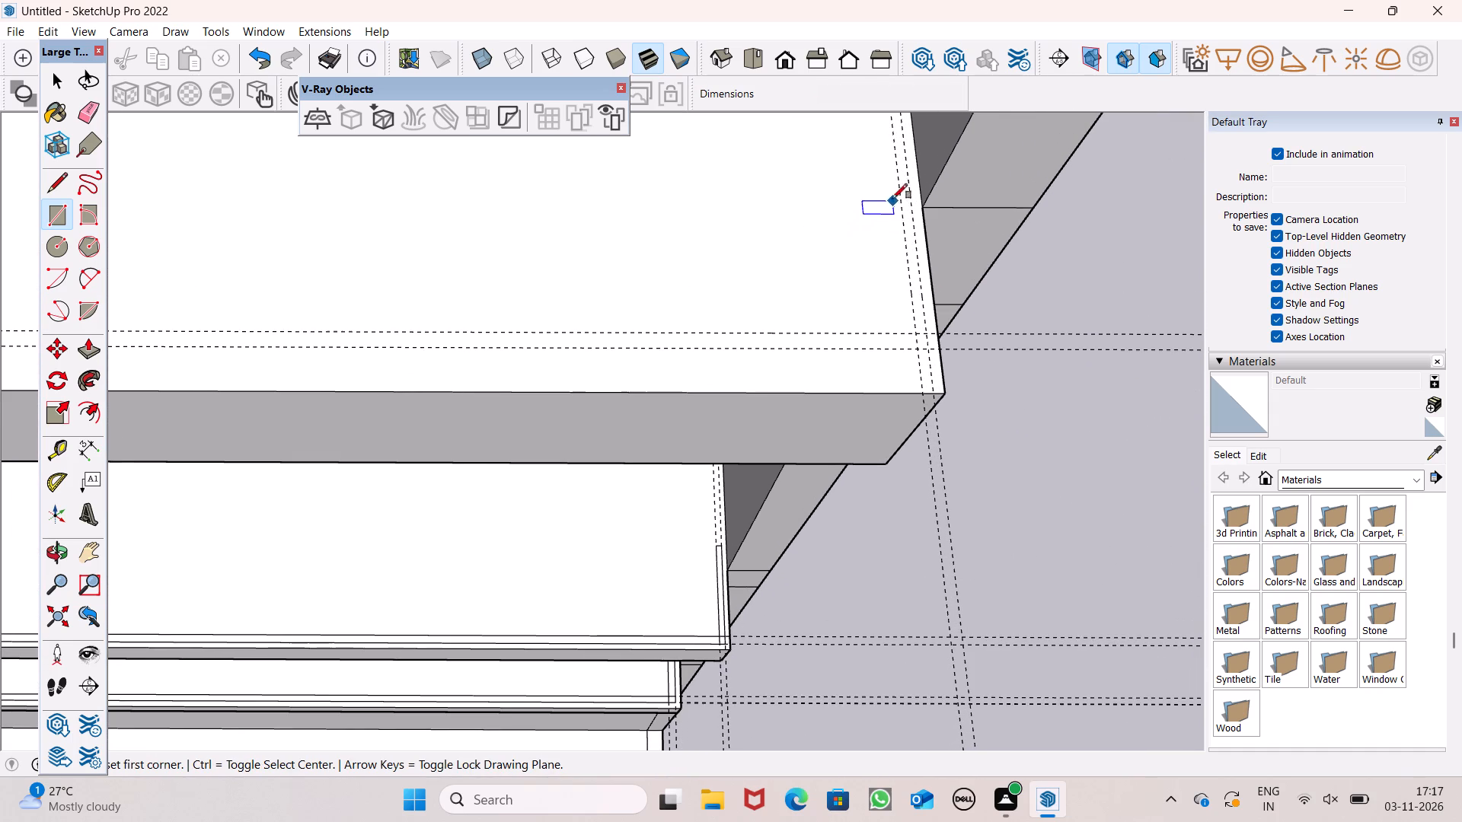
{"action": "left_click", "coordinate": [896, 170]}
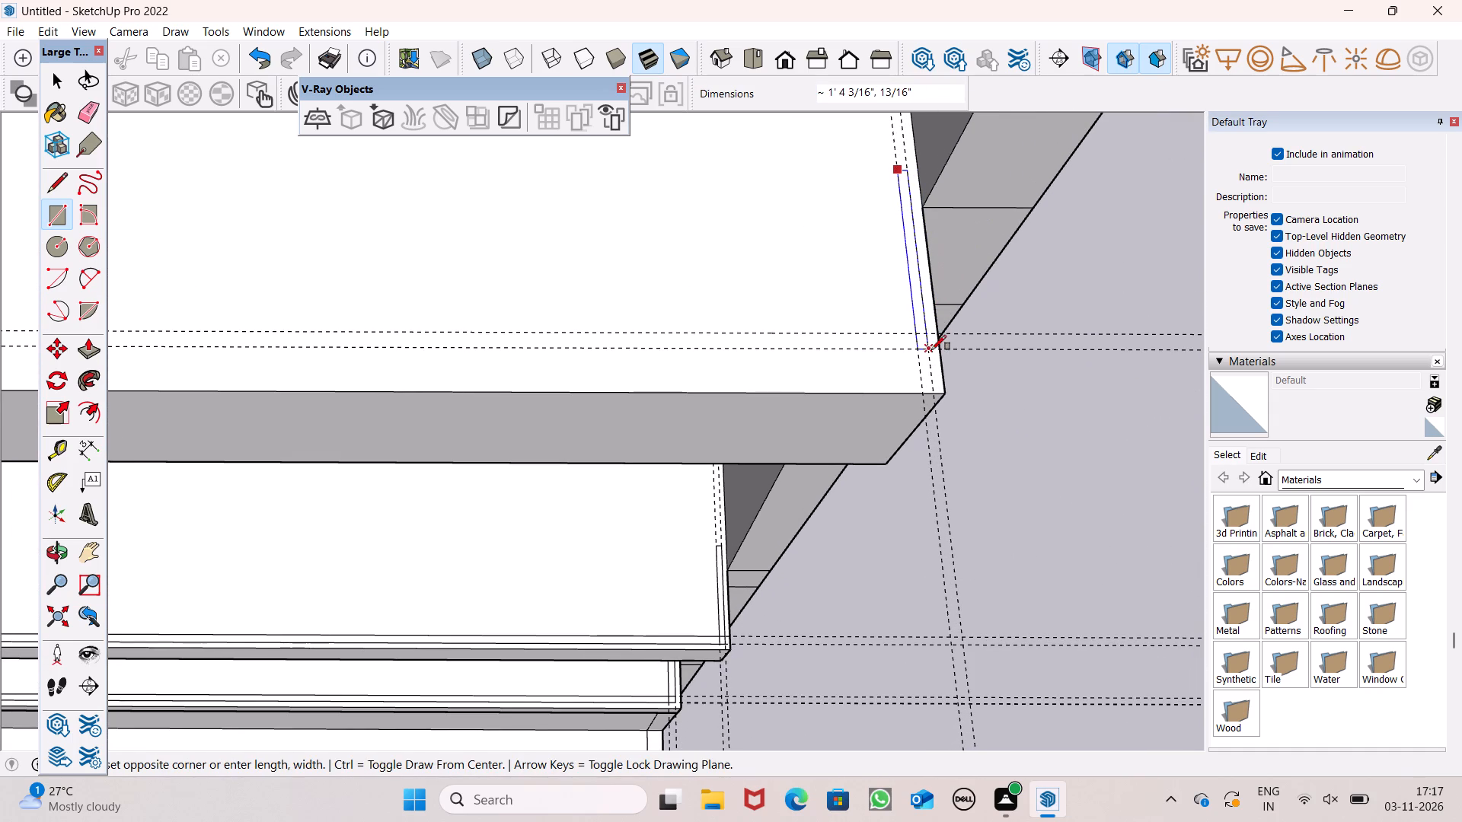
{"action": "left_click", "coordinate": [927, 350]}
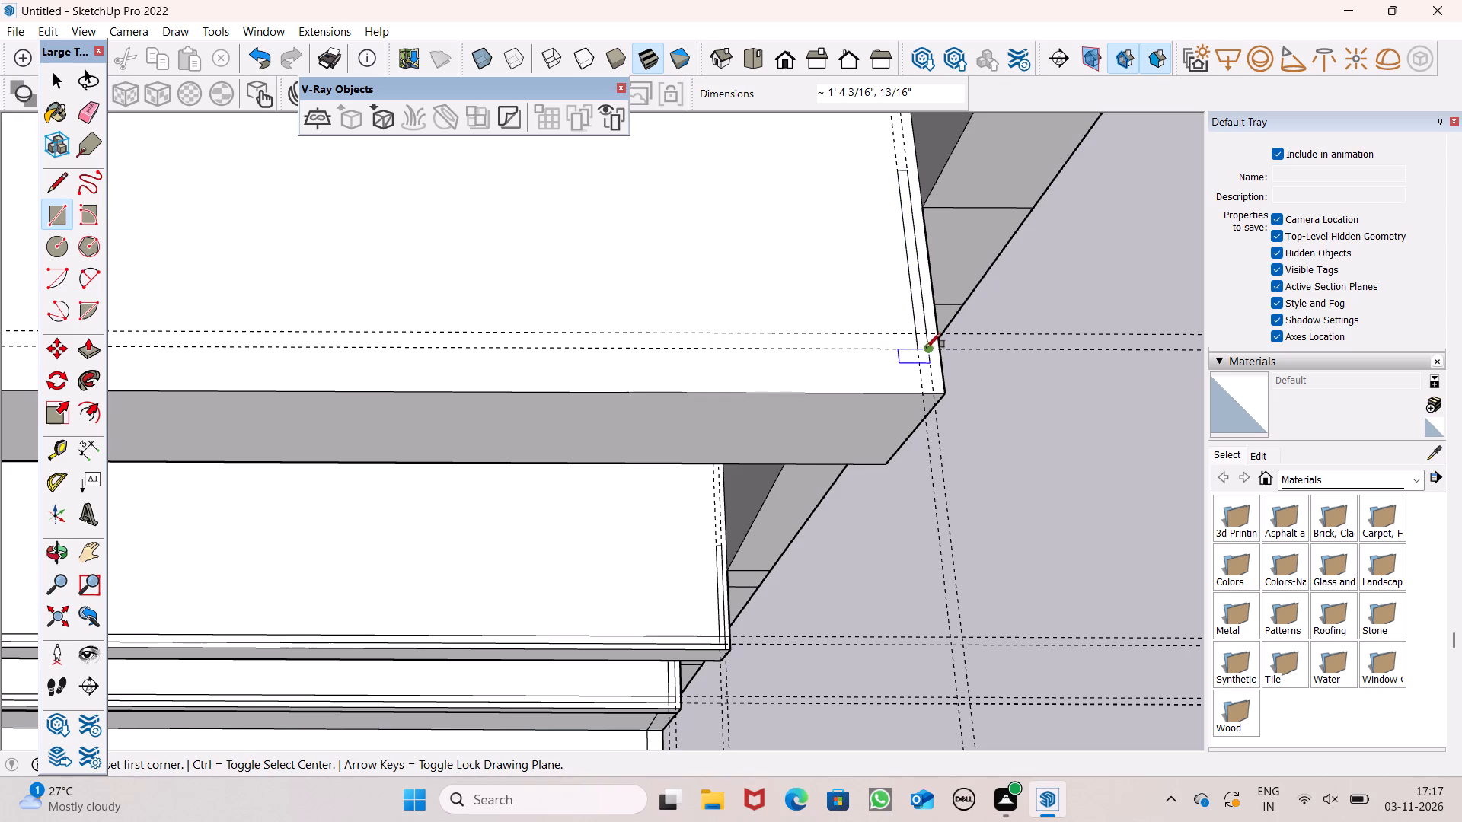
Draw a rectangle about 1 5/16" wide between that slab's front guides, from the outer end guide to the column's far guide.
{"action": "left_click", "coordinate": [924, 352]}
{"action": "scroll", "coordinate": [951, 316], "scroll_direction": "down", "scroll_amount": 1}
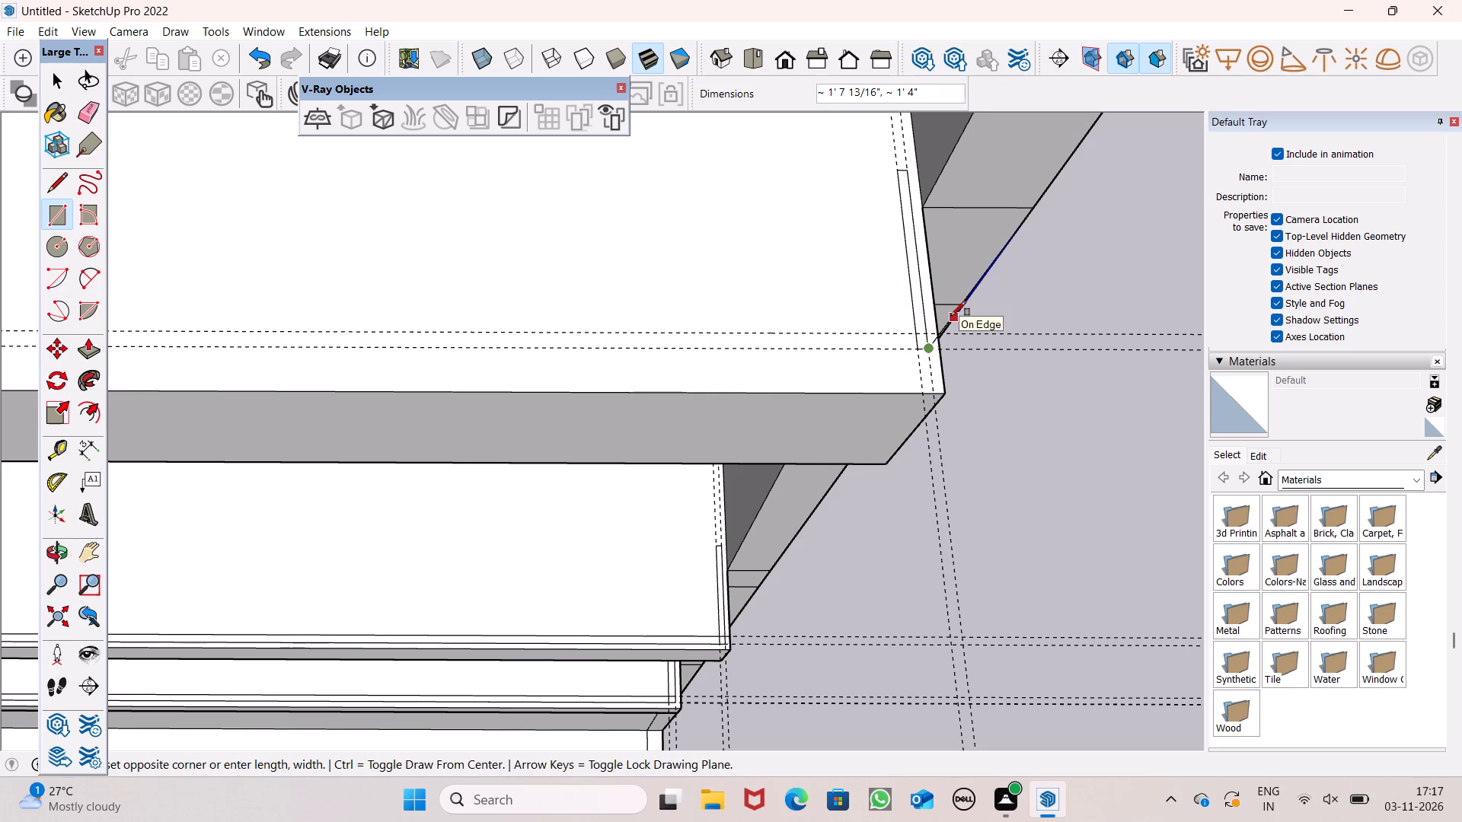
{"action": "scroll", "coordinate": [823, 297], "scroll_direction": "down", "scroll_amount": 5}
{"action": "scroll", "coordinate": [710, 291], "scroll_direction": "down", "scroll_amount": 16}
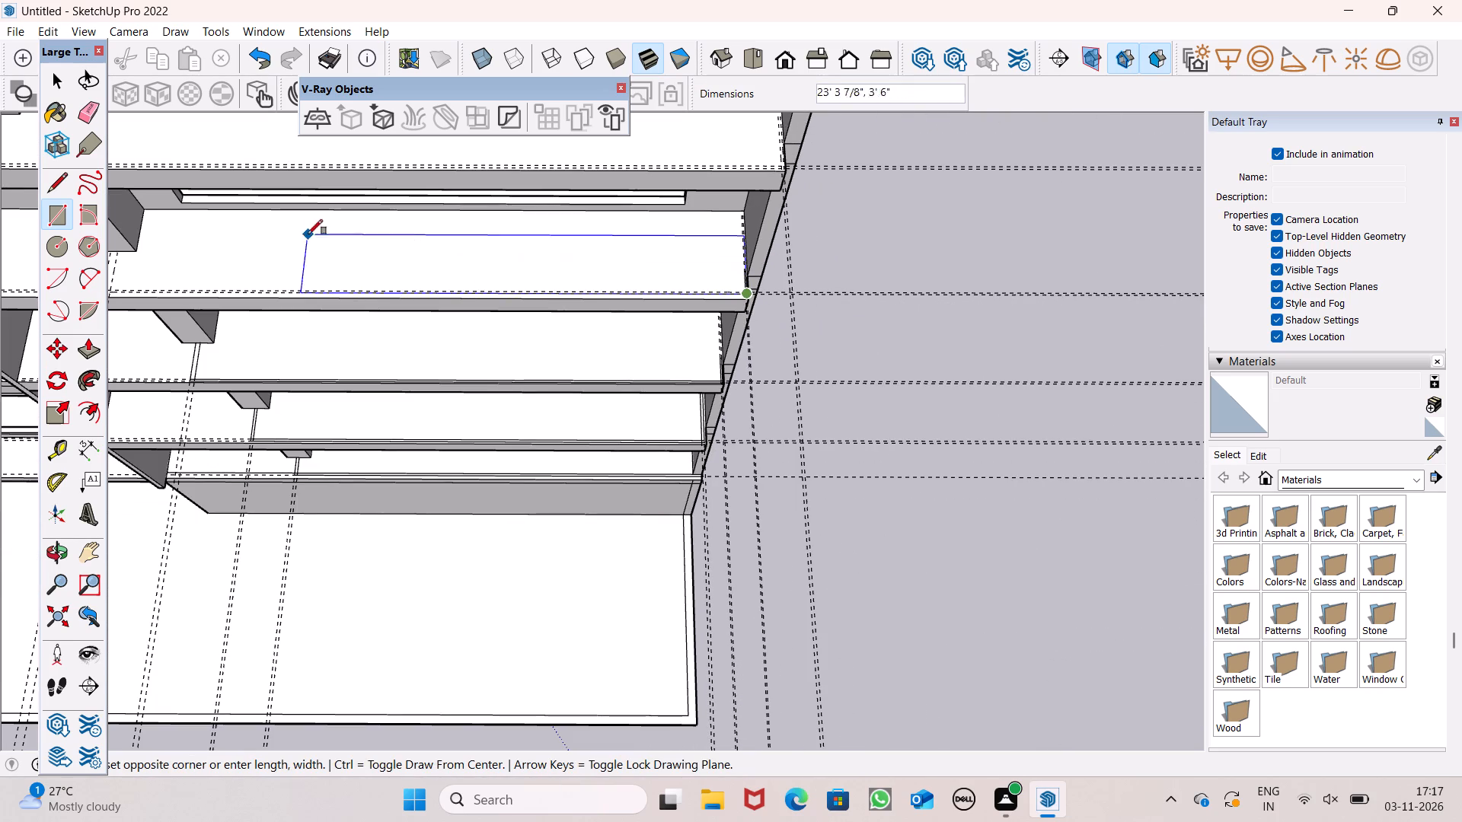
{"action": "scroll", "coordinate": [488, 261], "scroll_direction": "down", "scroll_amount": 5}
{"action": "scroll", "coordinate": [171, 250], "scroll_direction": "up", "scroll_amount": 6}
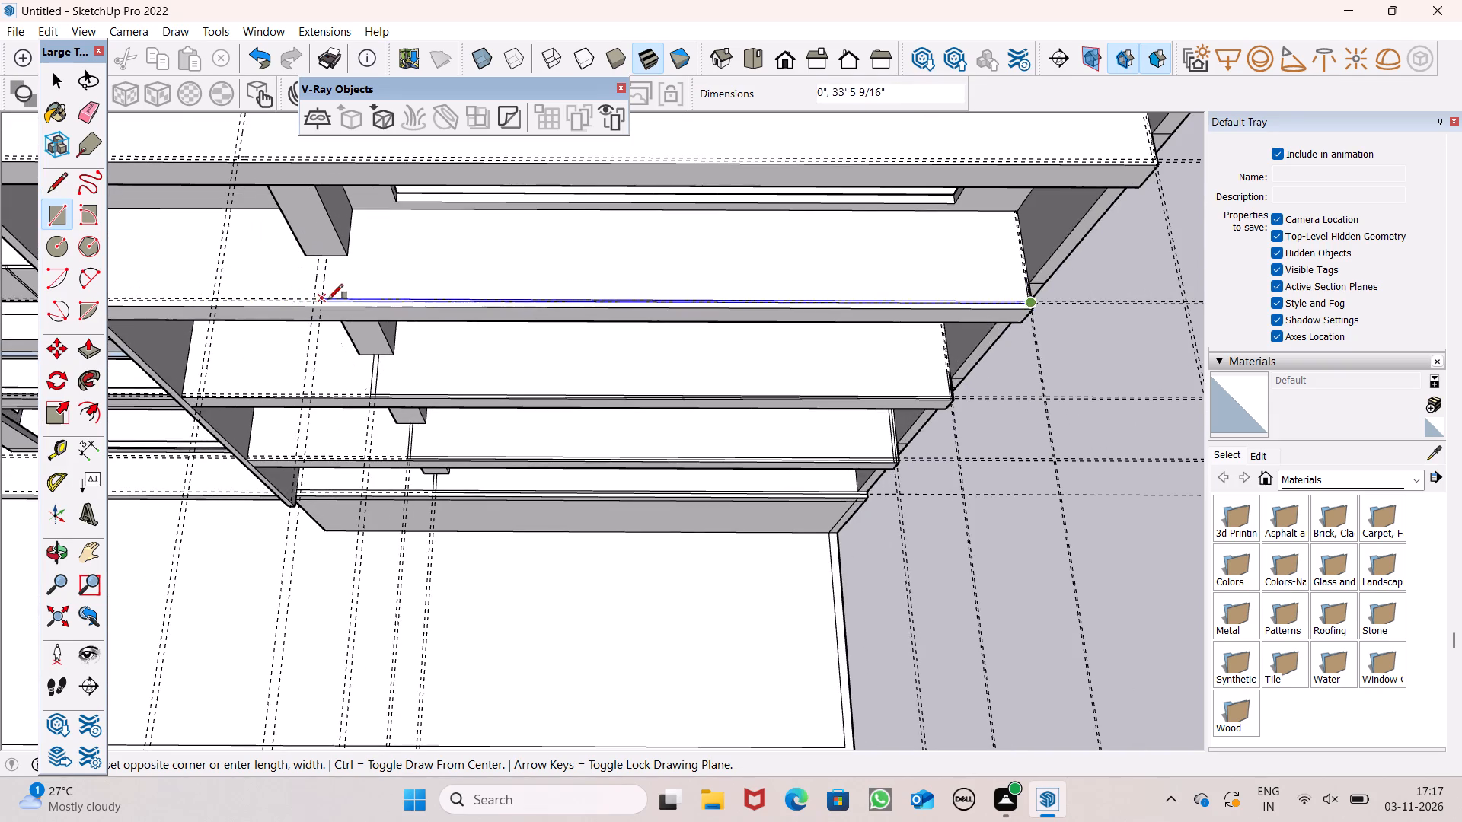
{"action": "scroll", "coordinate": [329, 299], "scroll_direction": "up", "scroll_amount": 20}
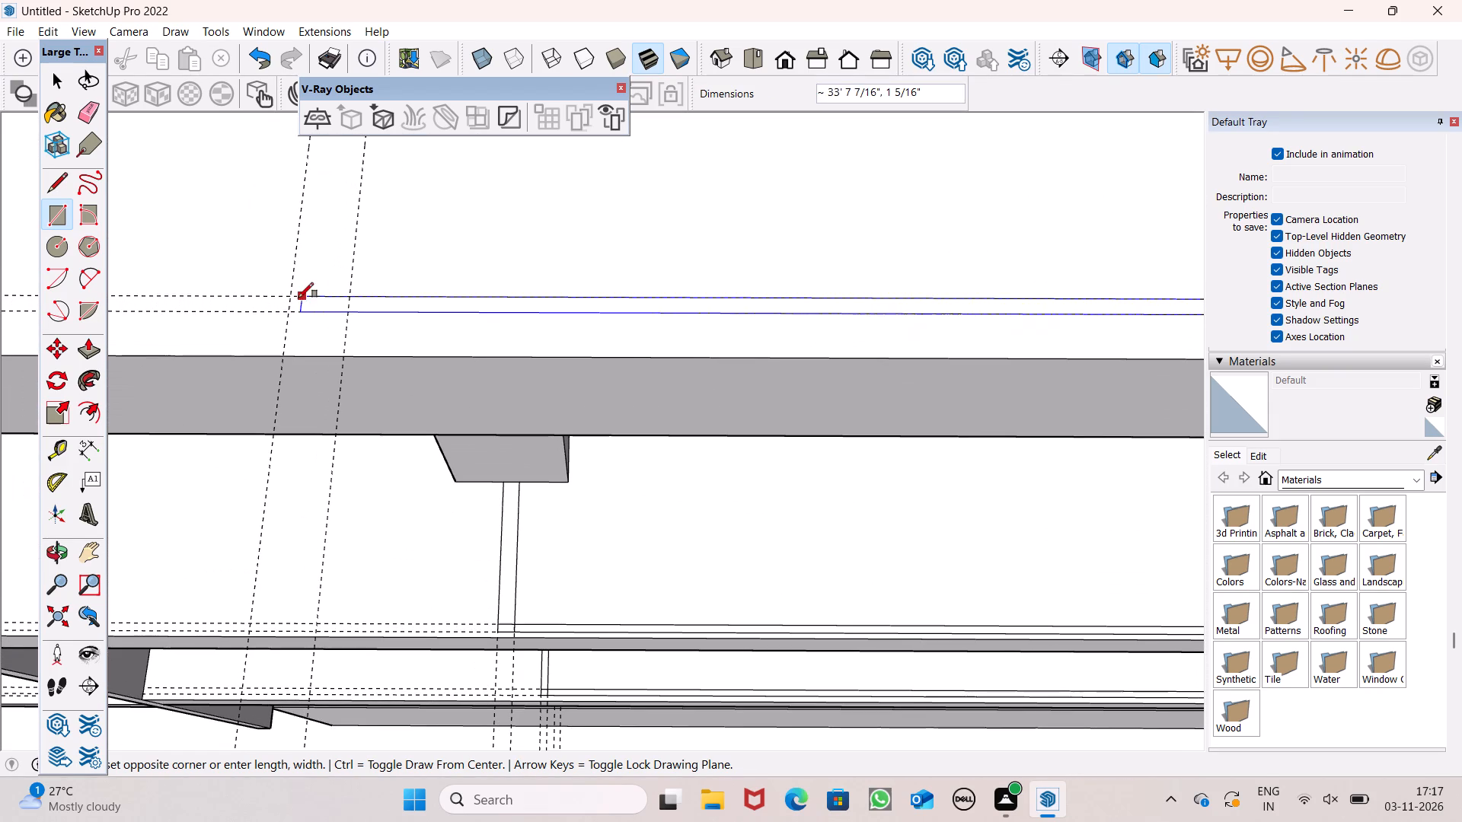
{"action": "left_click", "coordinate": [289, 298]}
Draw a rectangle about 4 1/2" by 2' 5 1/8" on the fourth-lowest slab, from the column to the outer front guide.
{"action": "scroll", "coordinate": [353, 378], "scroll_direction": "down", "scroll_amount": 7}
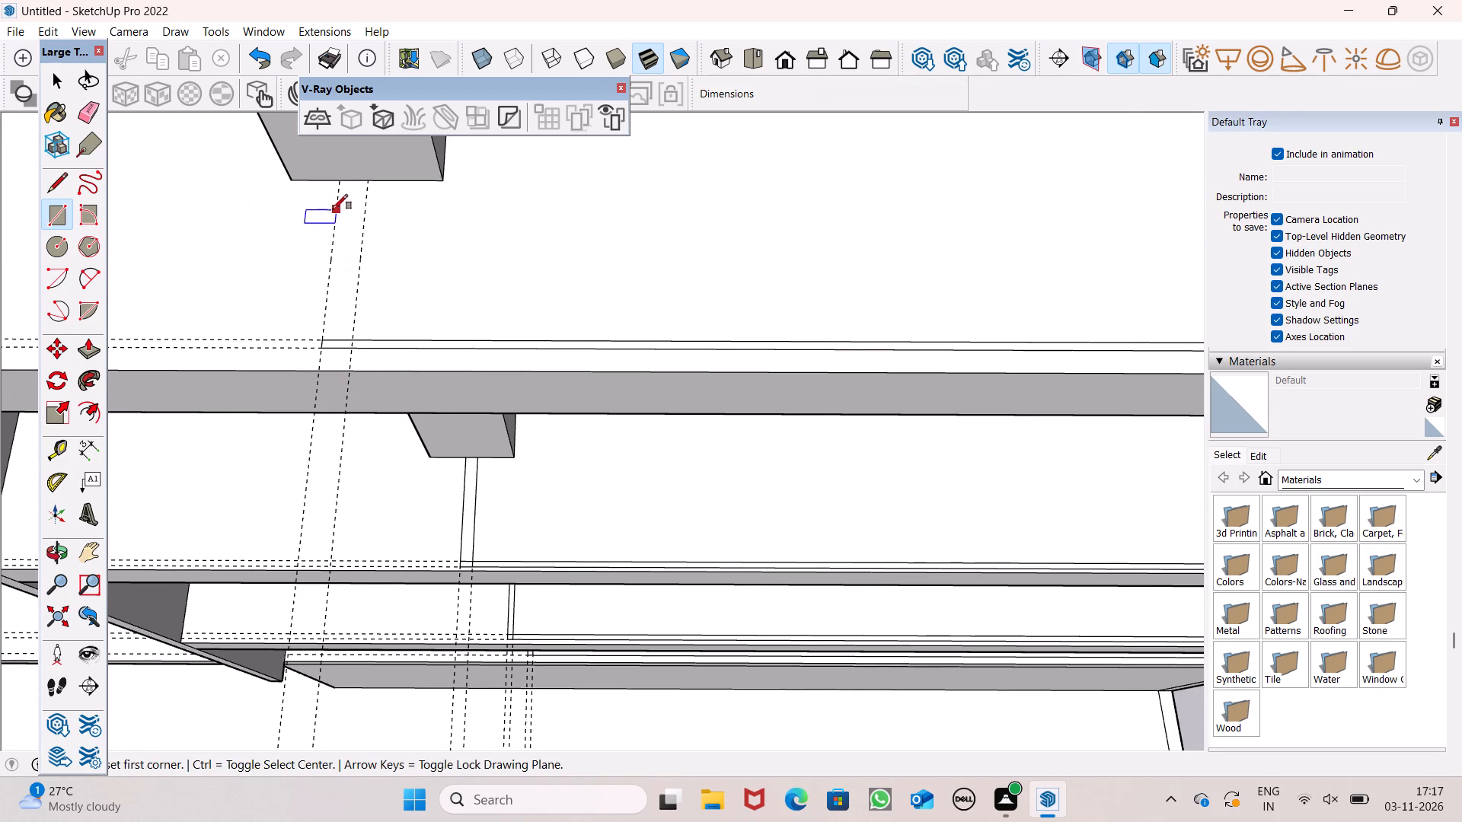
{"action": "left_click", "coordinate": [335, 183]}
{"action": "left_click", "coordinate": [352, 345]}
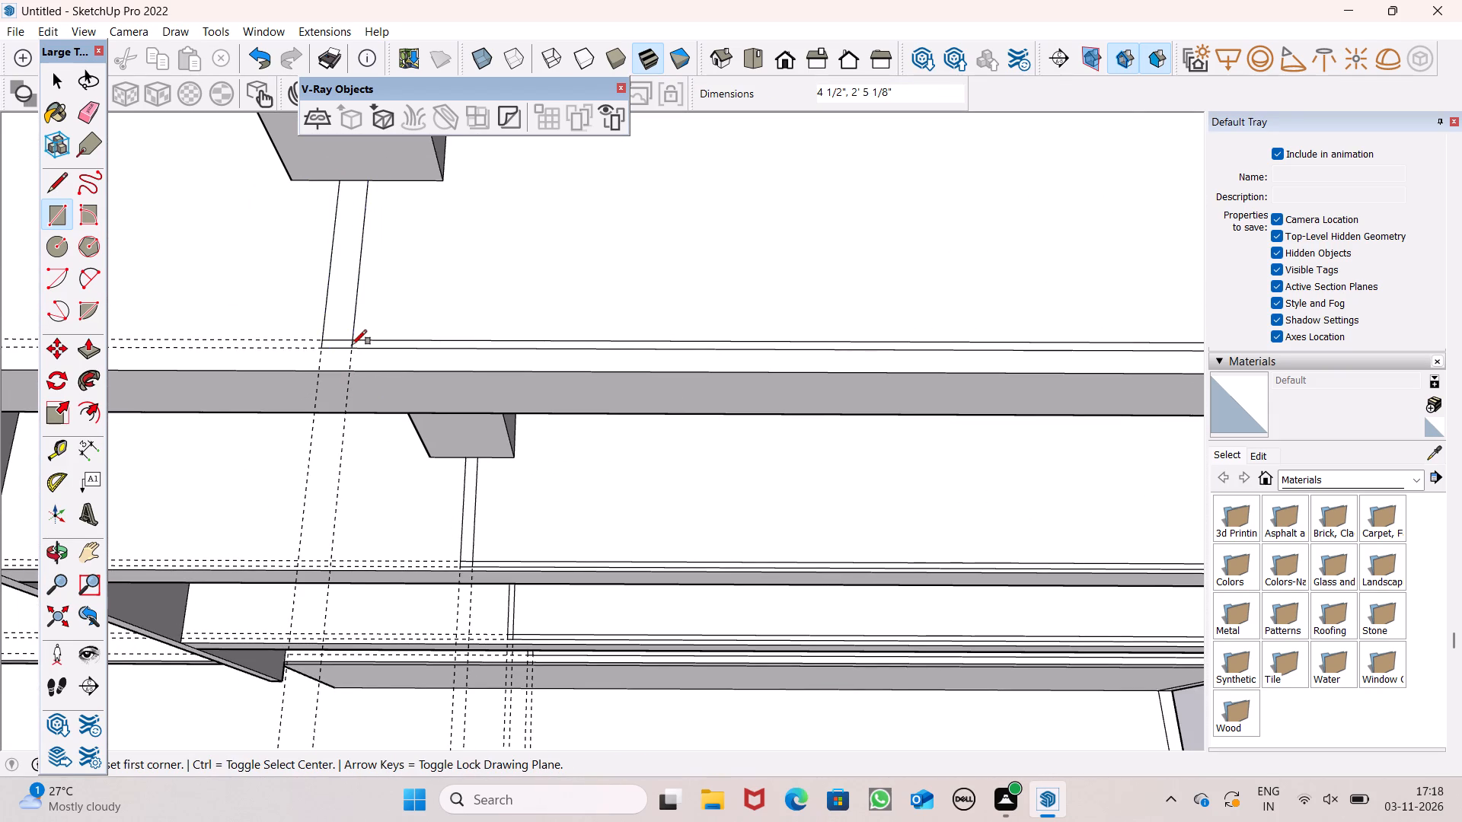
Draw a rectangle about 1 7/8" by 2' 7 5/16" on the fifth-lowest slab, from the column to the outer front guide.
{"action": "scroll", "coordinate": [777, 317], "scroll_direction": "down", "scroll_amount": 5}
{"action": "scroll", "coordinate": [586, 382], "scroll_direction": "down", "scroll_amount": 6}
{"action": "scroll", "coordinate": [538, 422], "scroll_direction": "down", "scroll_amount": 7}
{"action": "scroll", "coordinate": [531, 355], "scroll_direction": "up", "scroll_amount": 6}
{"action": "scroll", "coordinate": [519, 294], "scroll_direction": "up", "scroll_amount": 7}
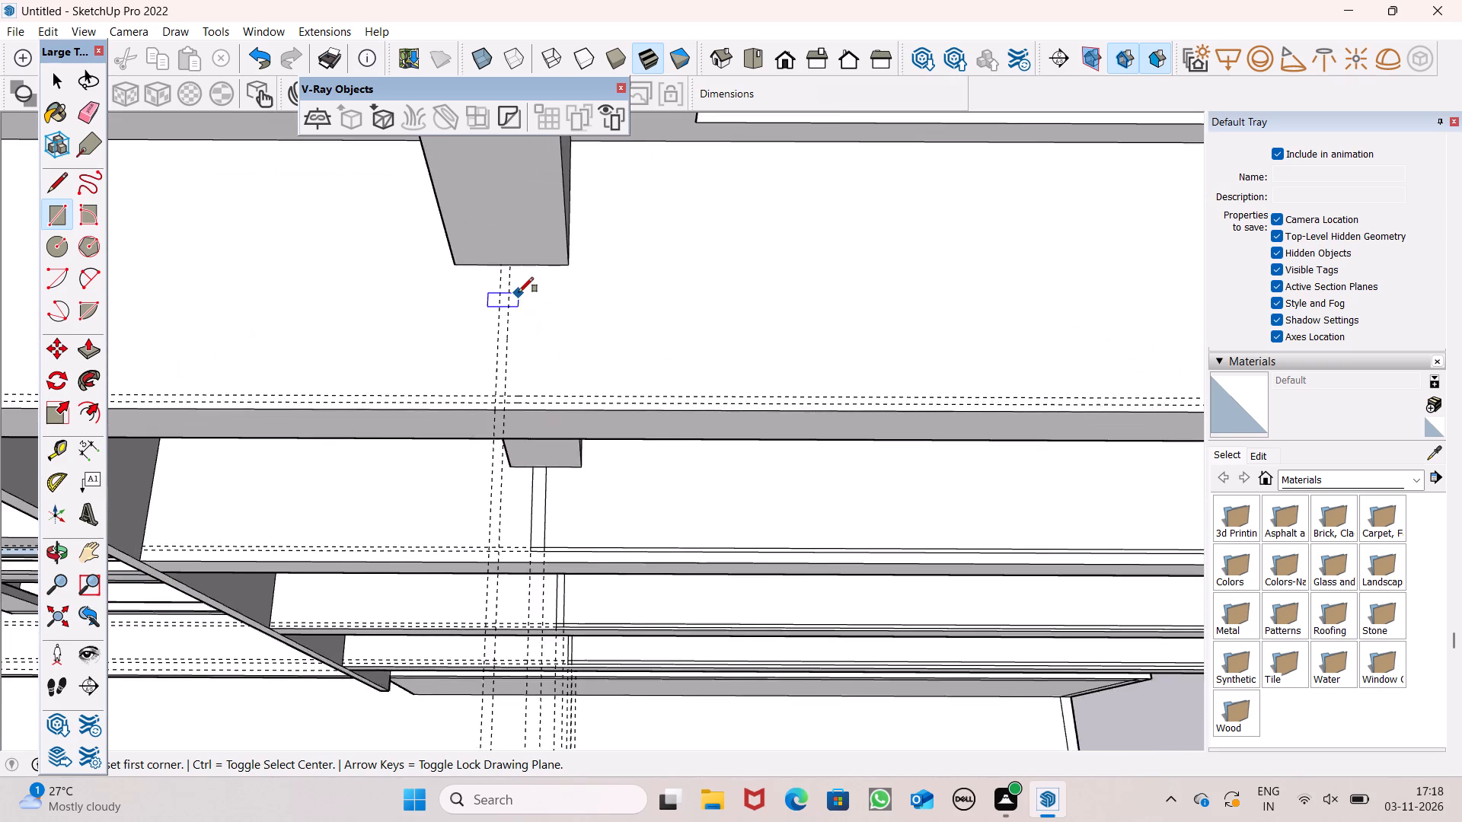
{"action": "scroll", "coordinate": [519, 292], "scroll_direction": "up", "scroll_amount": 6}
{"action": "left_click", "coordinate": [481, 245]}
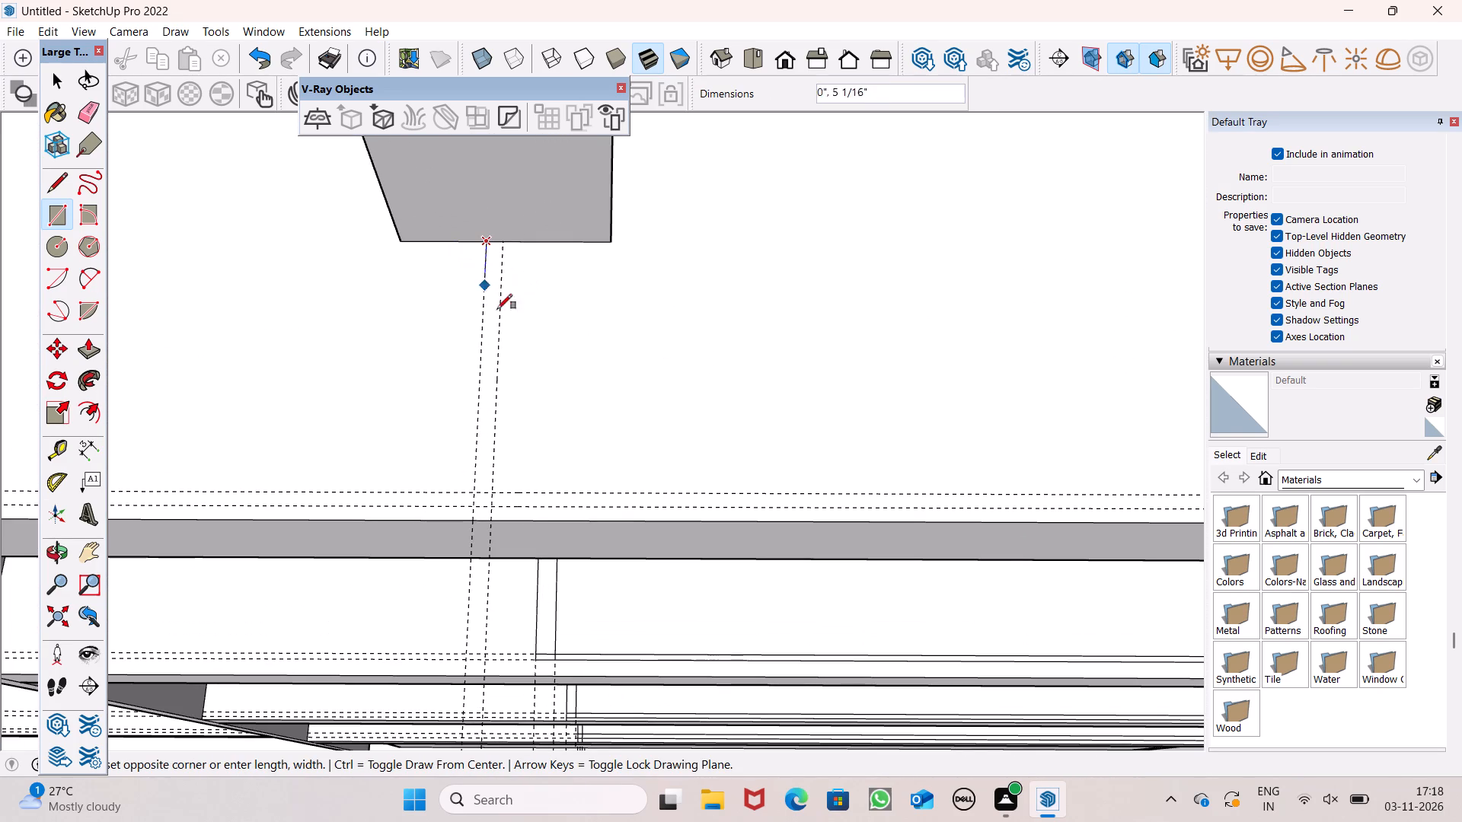
{"action": "left_click", "coordinate": [490, 502]}
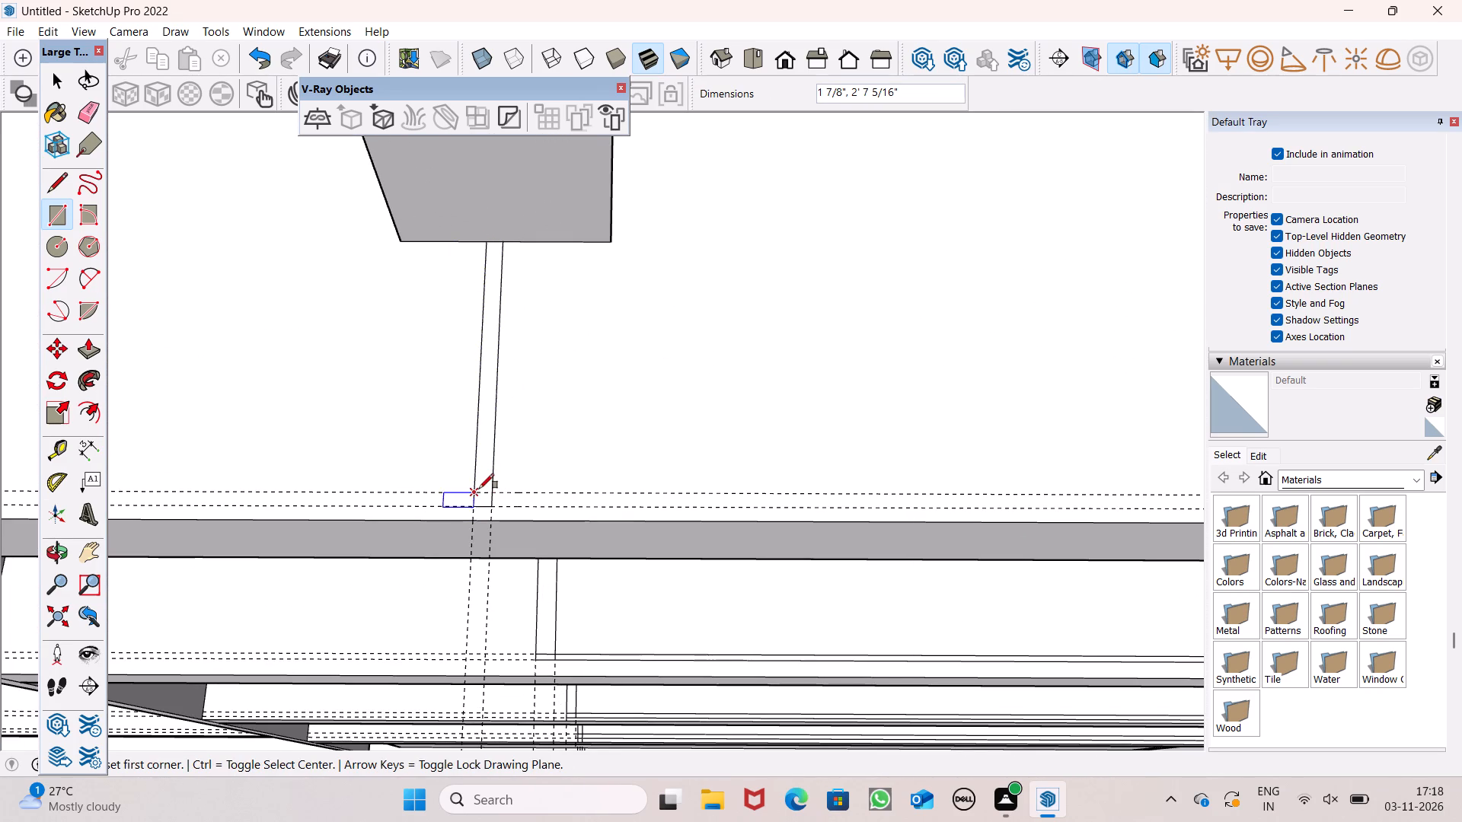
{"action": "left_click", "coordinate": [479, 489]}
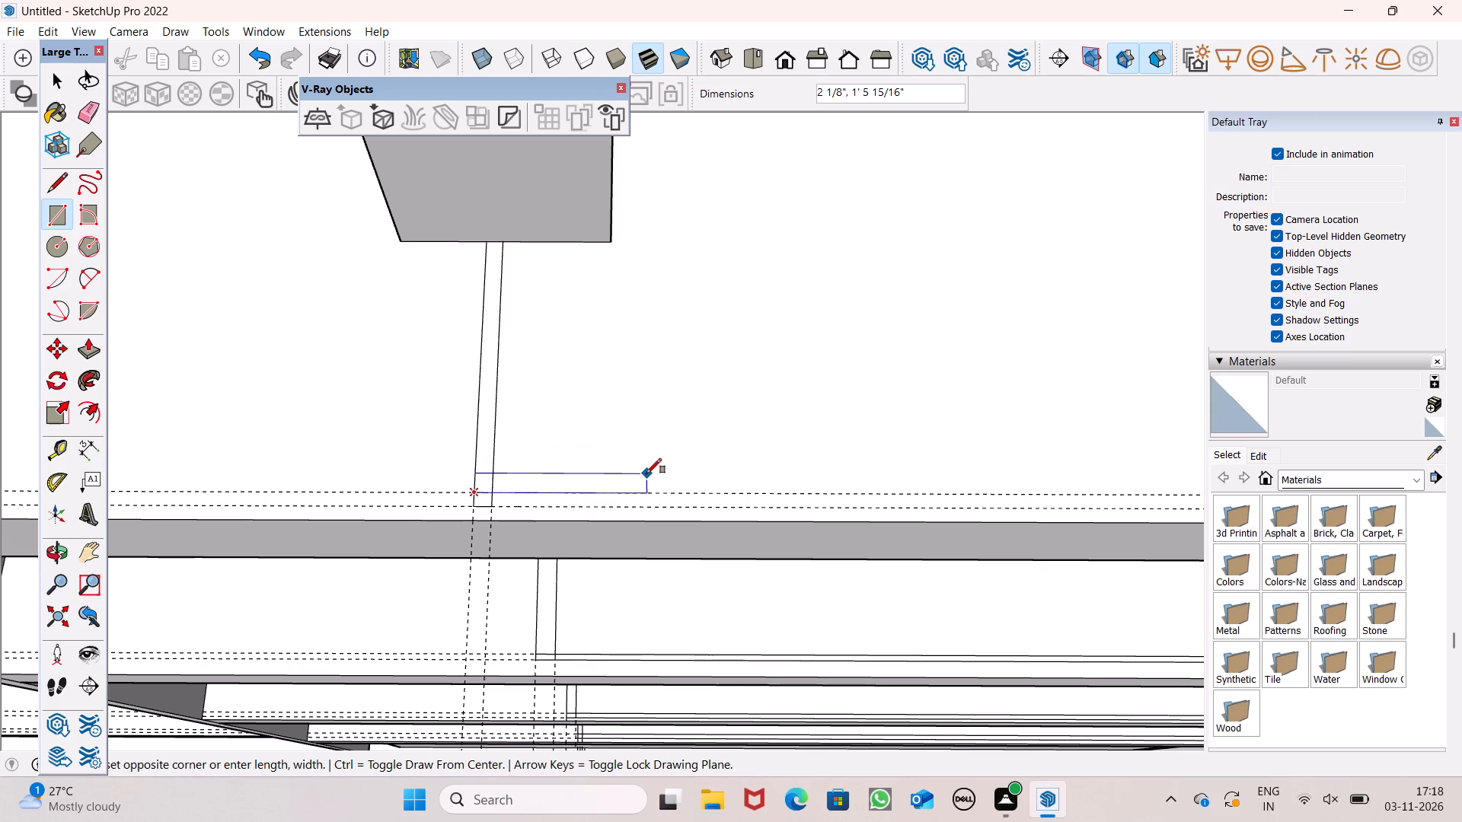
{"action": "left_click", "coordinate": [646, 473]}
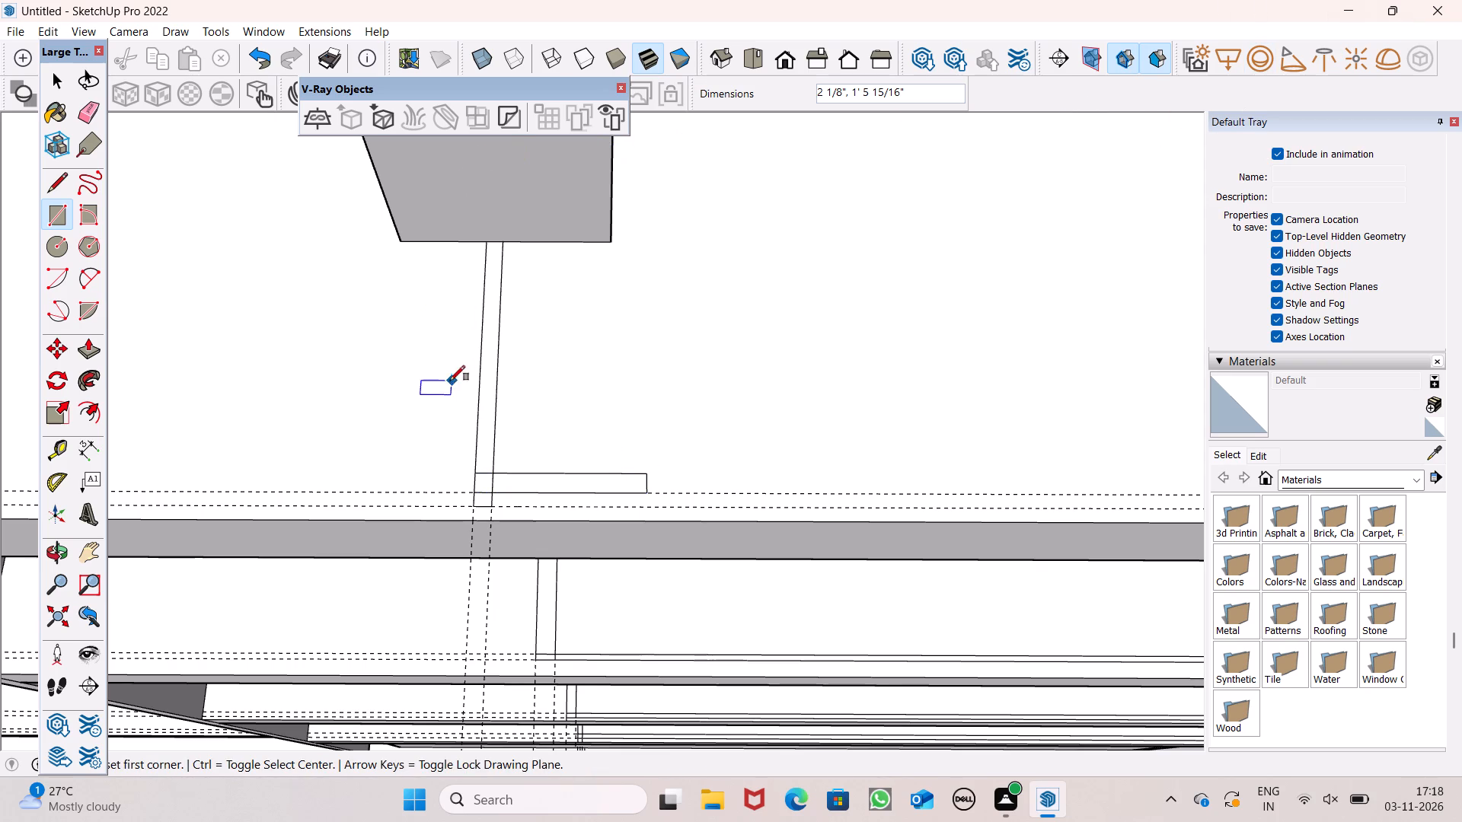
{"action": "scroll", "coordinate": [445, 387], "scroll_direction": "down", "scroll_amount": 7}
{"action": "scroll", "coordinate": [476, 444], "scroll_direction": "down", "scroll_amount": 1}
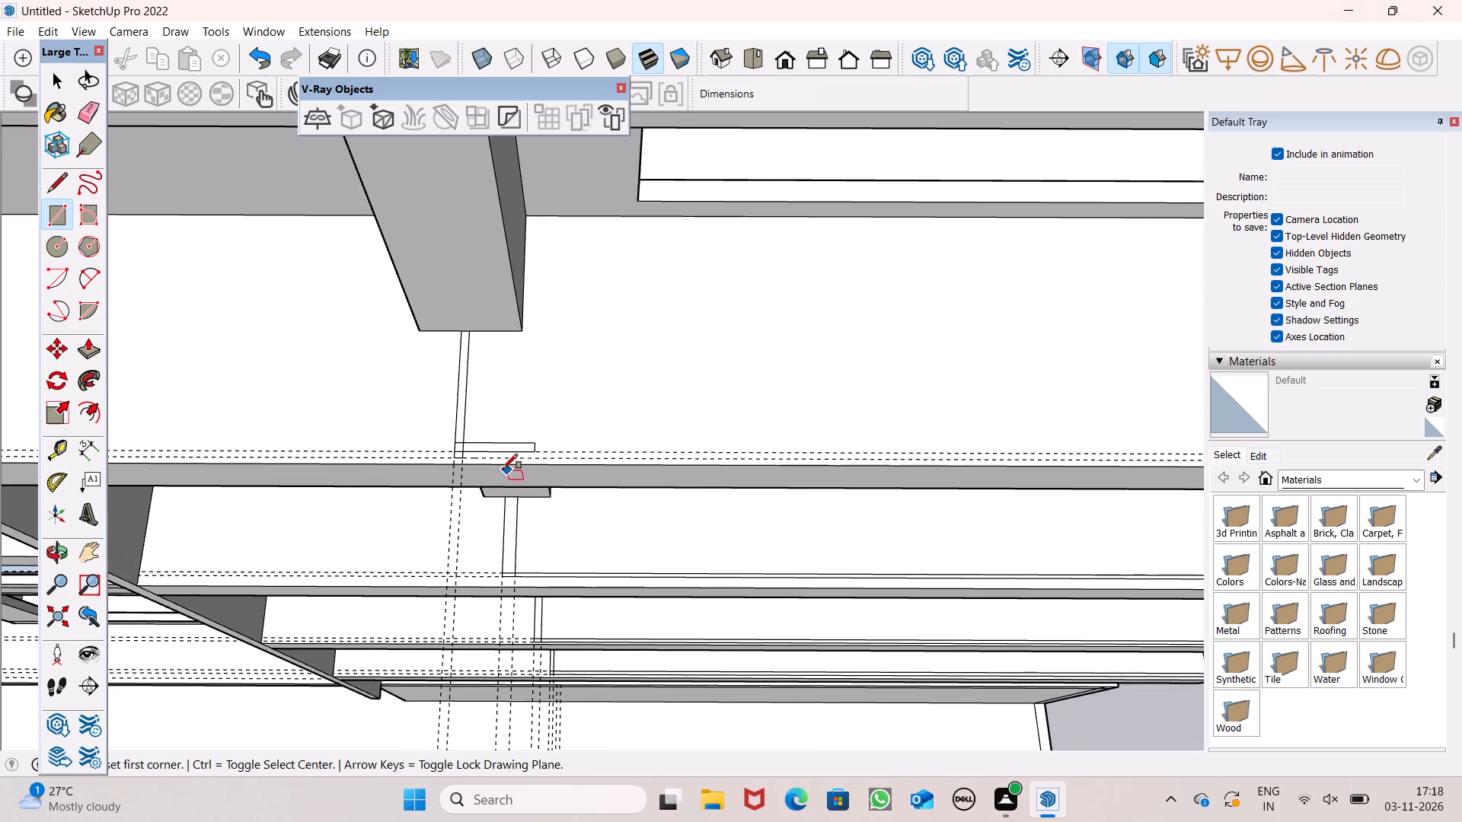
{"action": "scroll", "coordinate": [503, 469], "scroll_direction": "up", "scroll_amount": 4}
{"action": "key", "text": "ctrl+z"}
Draw a rectangle about 1 1/2" by 33' 6" between the fifth-lowest slab's front guides, from the column strip to the outer end guide.
{"action": "scroll", "coordinate": [429, 463], "scroll_direction": "up", "scroll_amount": 7}
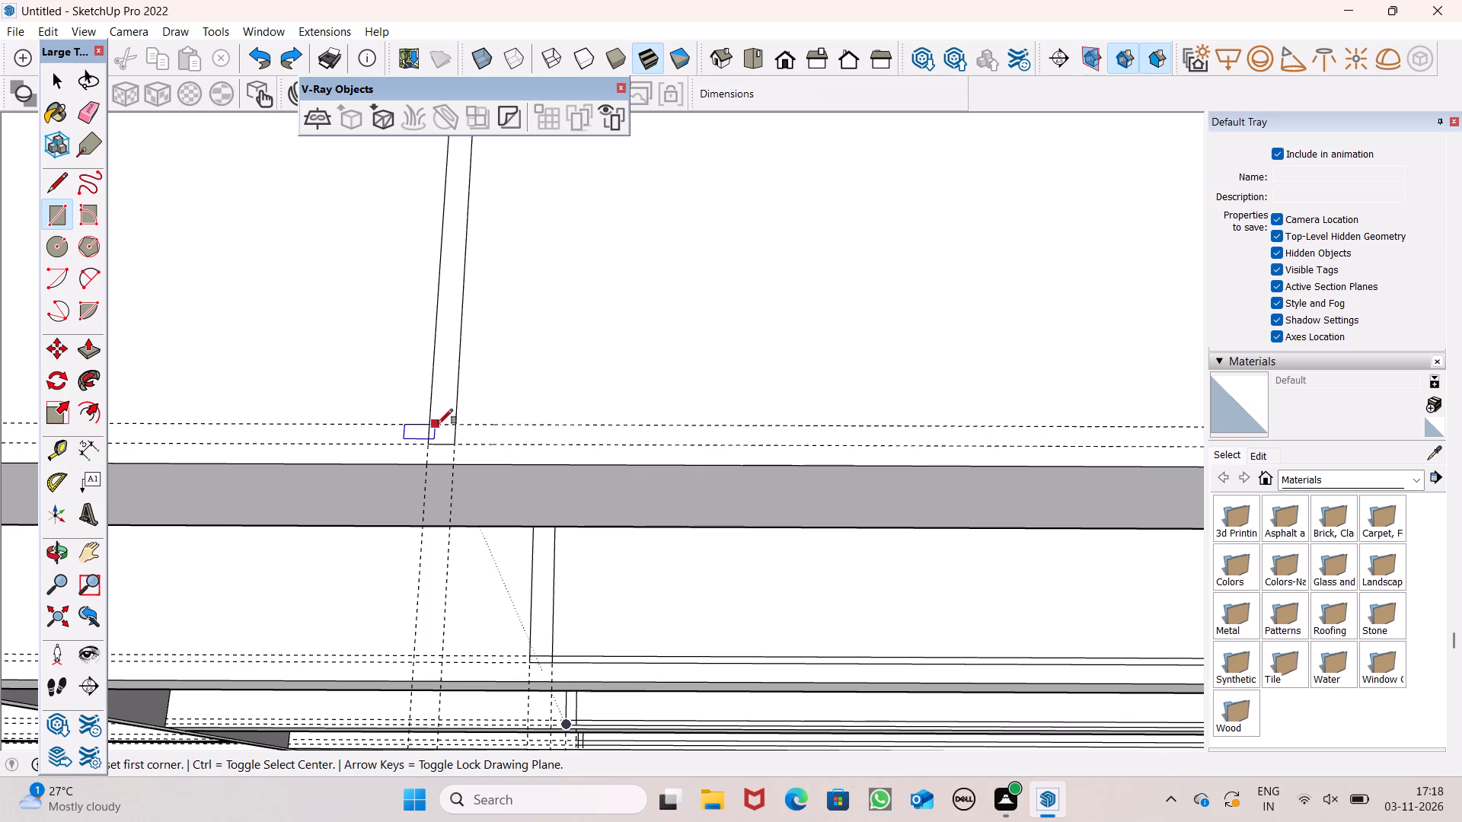
{"action": "left_click", "coordinate": [426, 425]}
{"action": "scroll", "coordinate": [568, 476], "scroll_direction": "down", "scroll_amount": 5}
{"action": "scroll", "coordinate": [359, 429], "scroll_direction": "down", "scroll_amount": 7}
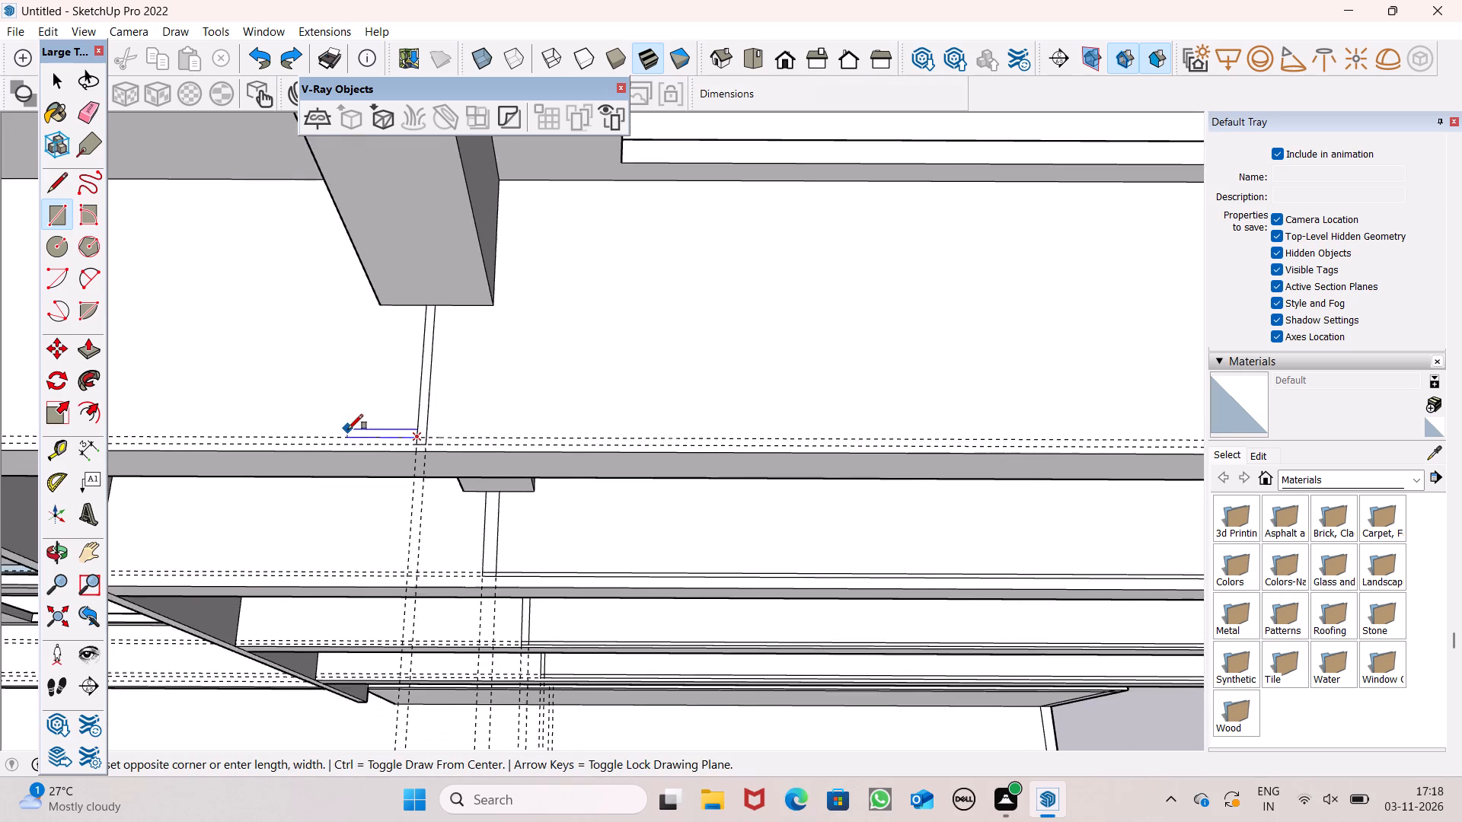
{"action": "scroll", "coordinate": [351, 435], "scroll_direction": "down", "scroll_amount": 5}
{"action": "scroll", "coordinate": [988, 457], "scroll_direction": "up", "scroll_amount": 4}
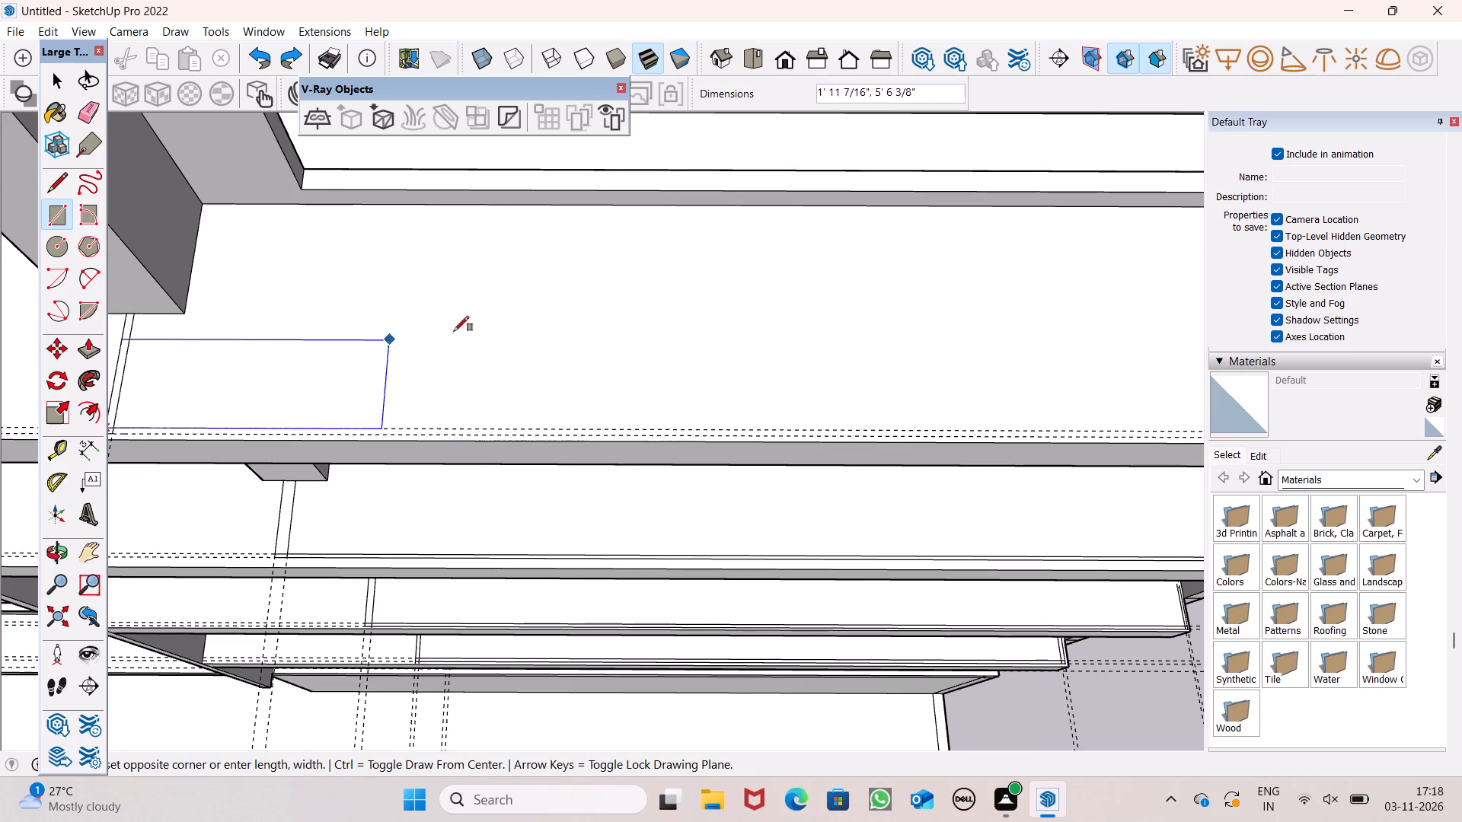
{"action": "scroll", "coordinate": [588, 405], "scroll_direction": "down", "scroll_amount": 6}
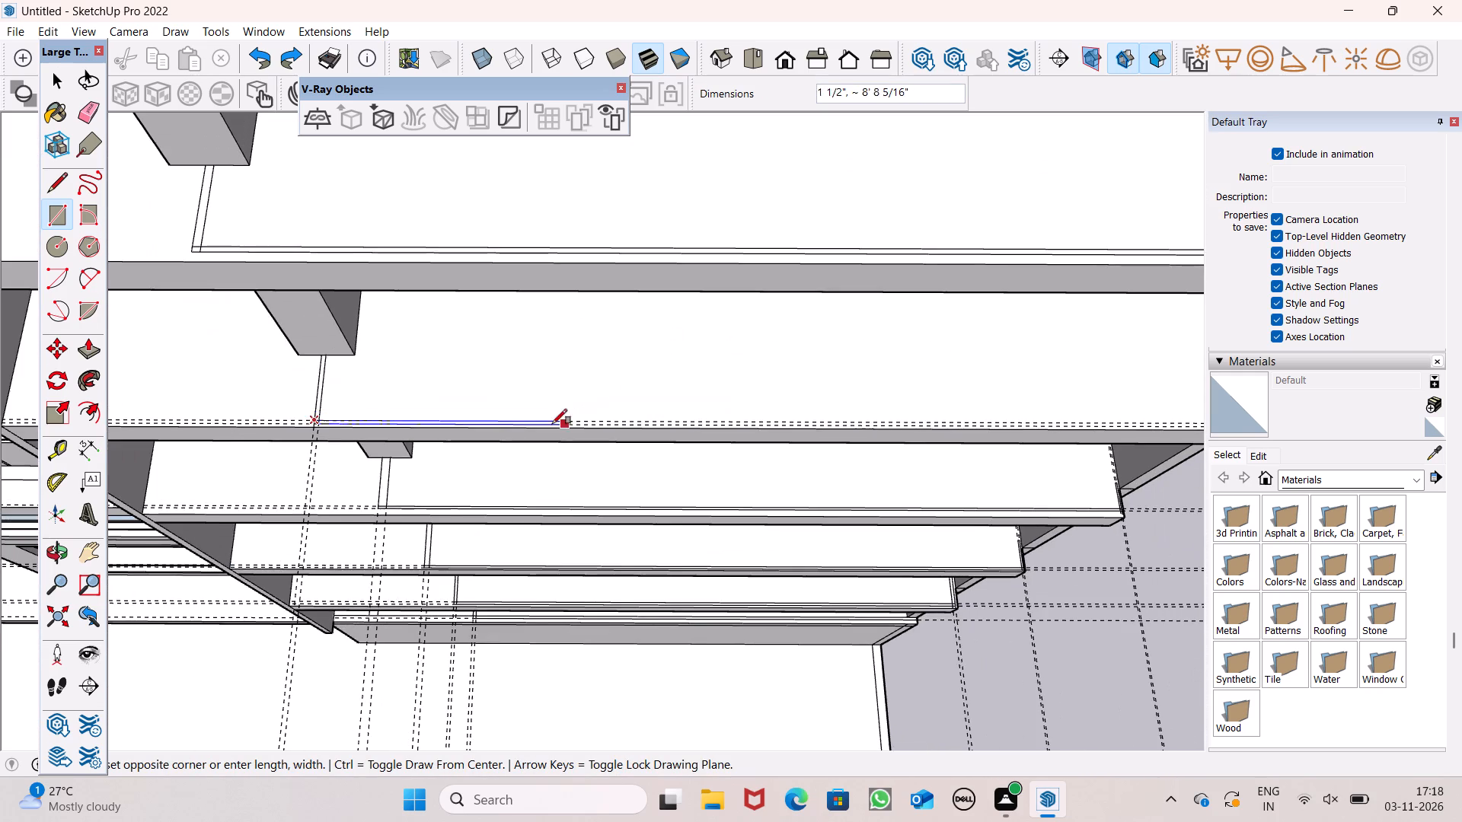
{"action": "scroll", "coordinate": [552, 424], "scroll_direction": "down", "scroll_amount": 3}
{"action": "scroll", "coordinate": [1110, 430], "scroll_direction": "up", "scroll_amount": 6}
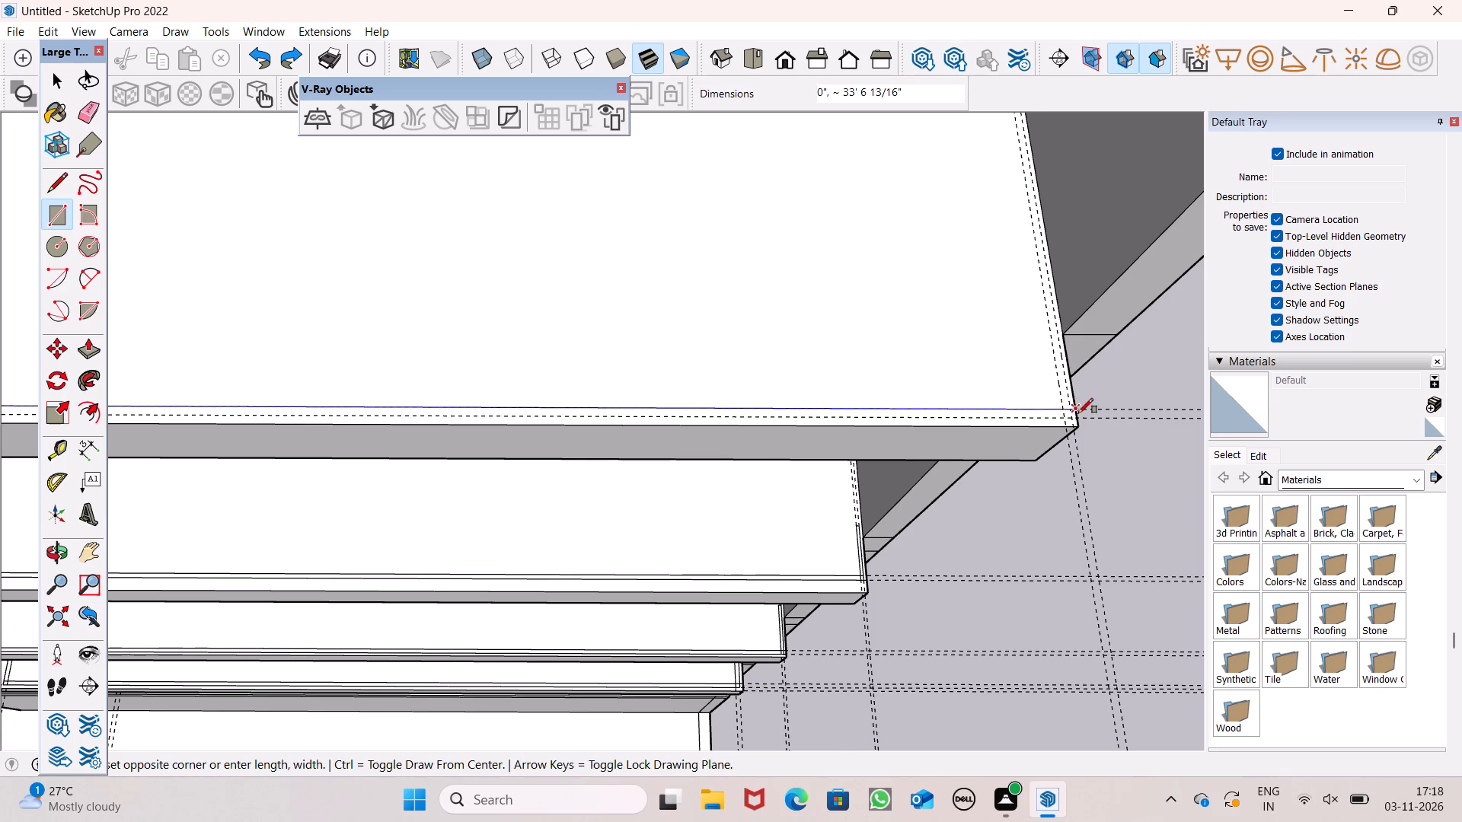
{"action": "scroll", "coordinate": [1078, 413], "scroll_direction": "up", "scroll_amount": 2}
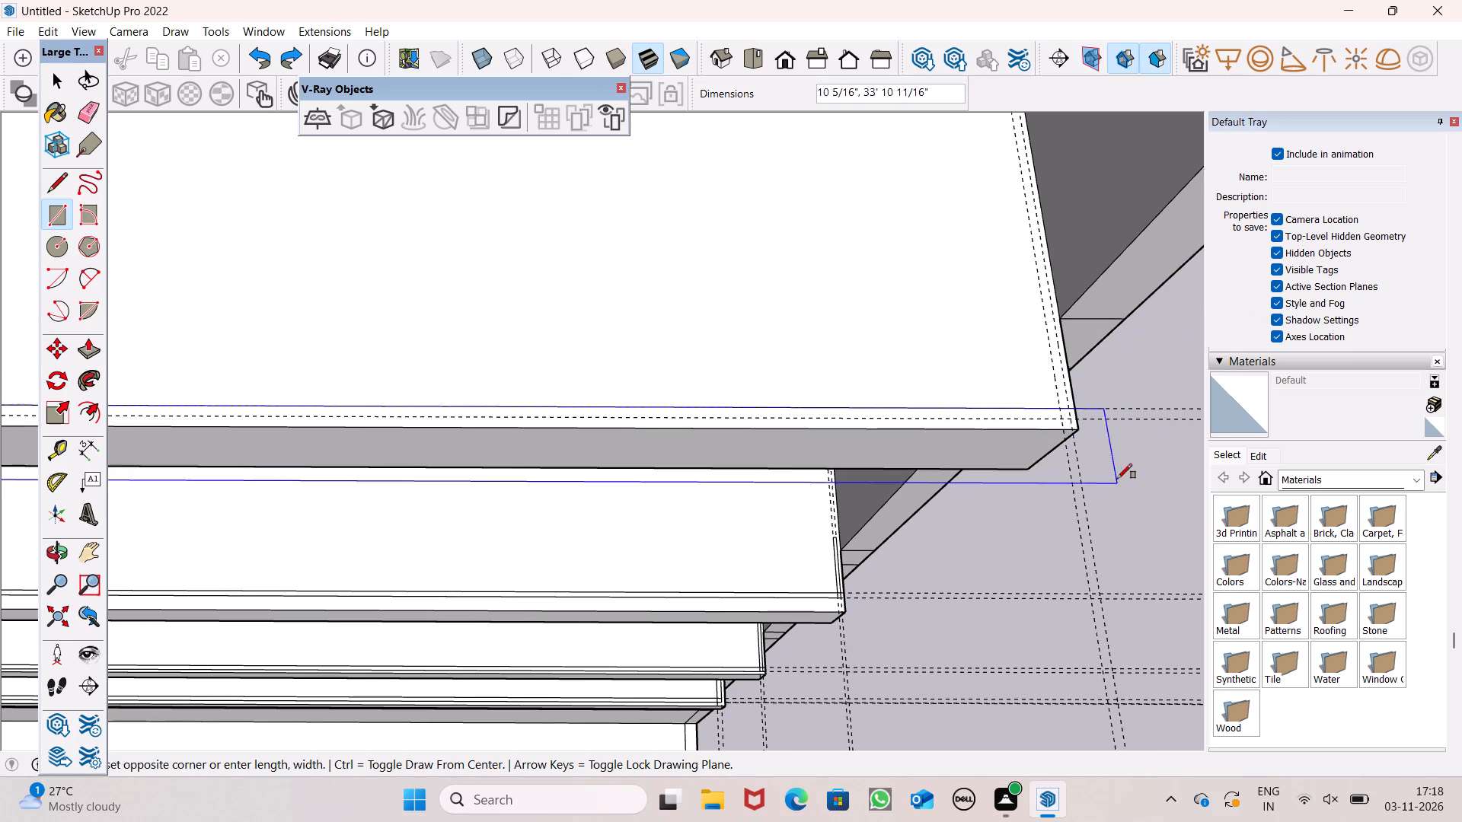
{"action": "scroll", "coordinate": [1100, 387], "scroll_direction": "up", "scroll_amount": 4}
{"action": "scroll", "coordinate": [1084, 421], "scroll_direction": "down", "scroll_amount": 2}
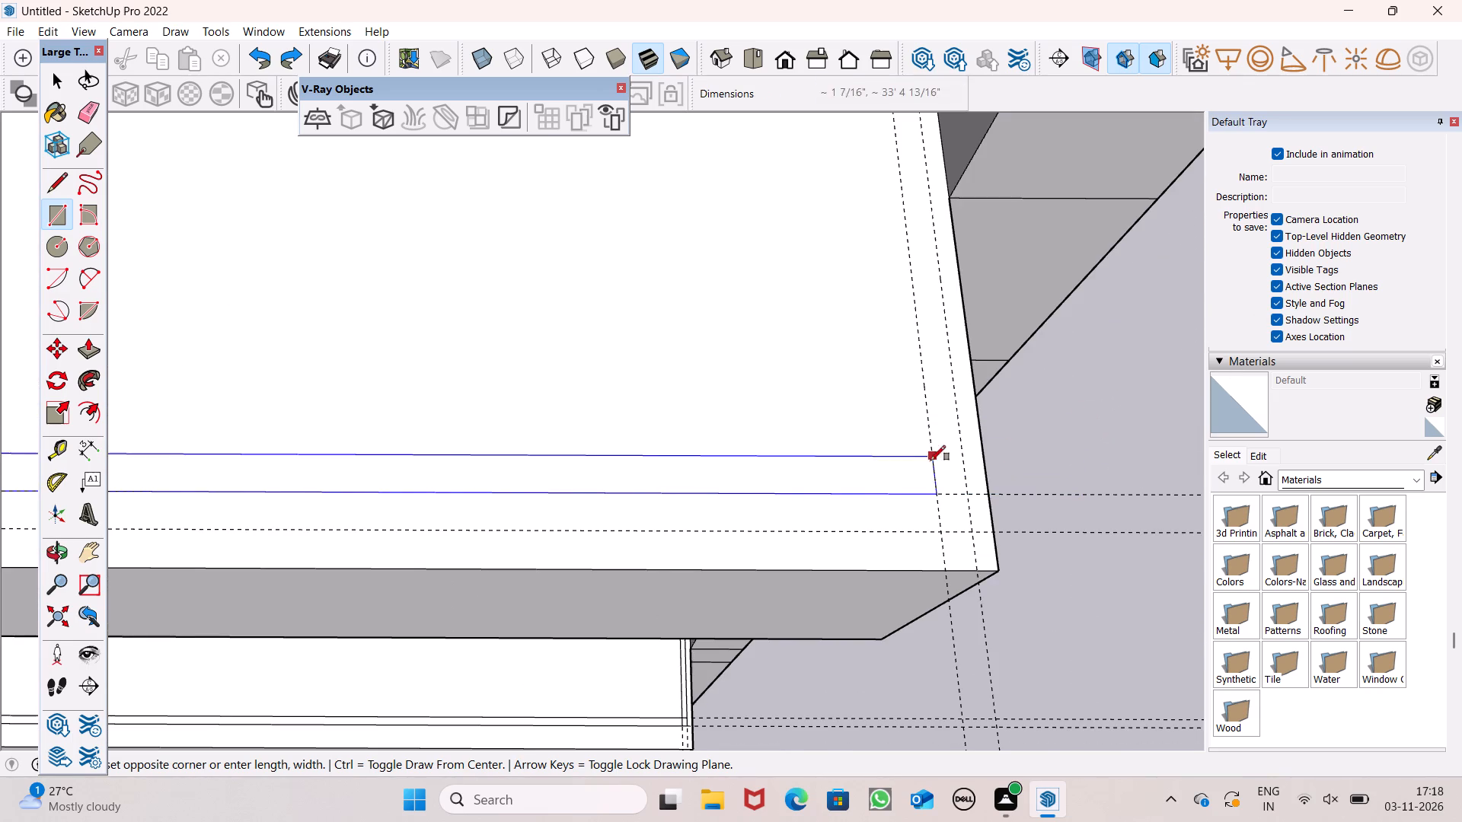
{"action": "left_click", "coordinate": [975, 533]}
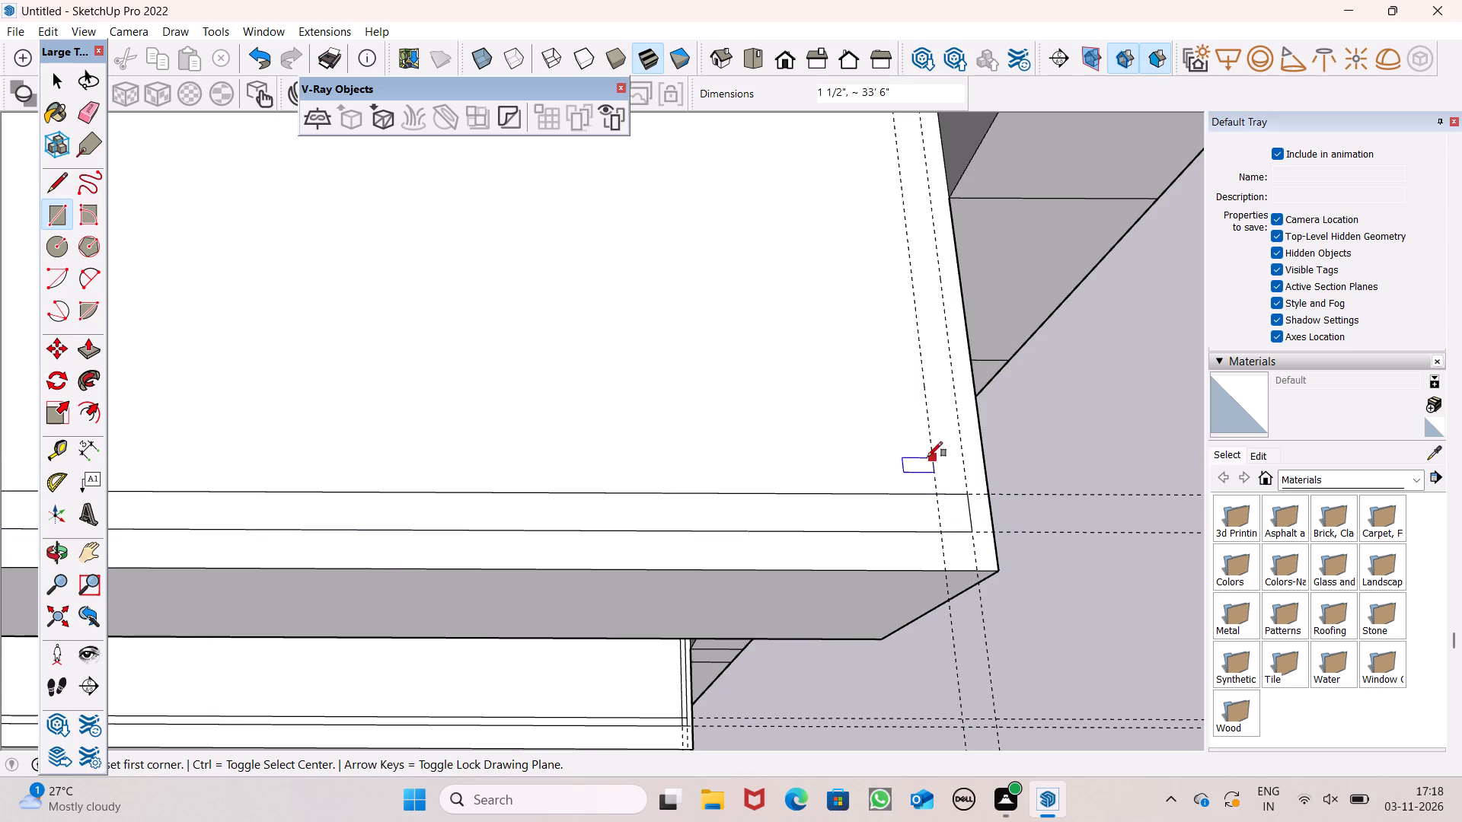
Draw a rectangle about 1' 4 3/8" by 1 3/16" between the fifth-lowest slab's outer end guides, down to the outer front guide.
{"action": "scroll", "coordinate": [913, 477], "scroll_direction": "down", "scroll_amount": 1}
{"action": "middle_click_drag", "start_coordinate": [938, 515], "coordinate": [943, 446]}
{"action": "scroll", "coordinate": [943, 444], "scroll_direction": "up", "scroll_amount": 1}
{"action": "scroll", "coordinate": [931, 460], "scroll_direction": "down", "scroll_amount": 3}
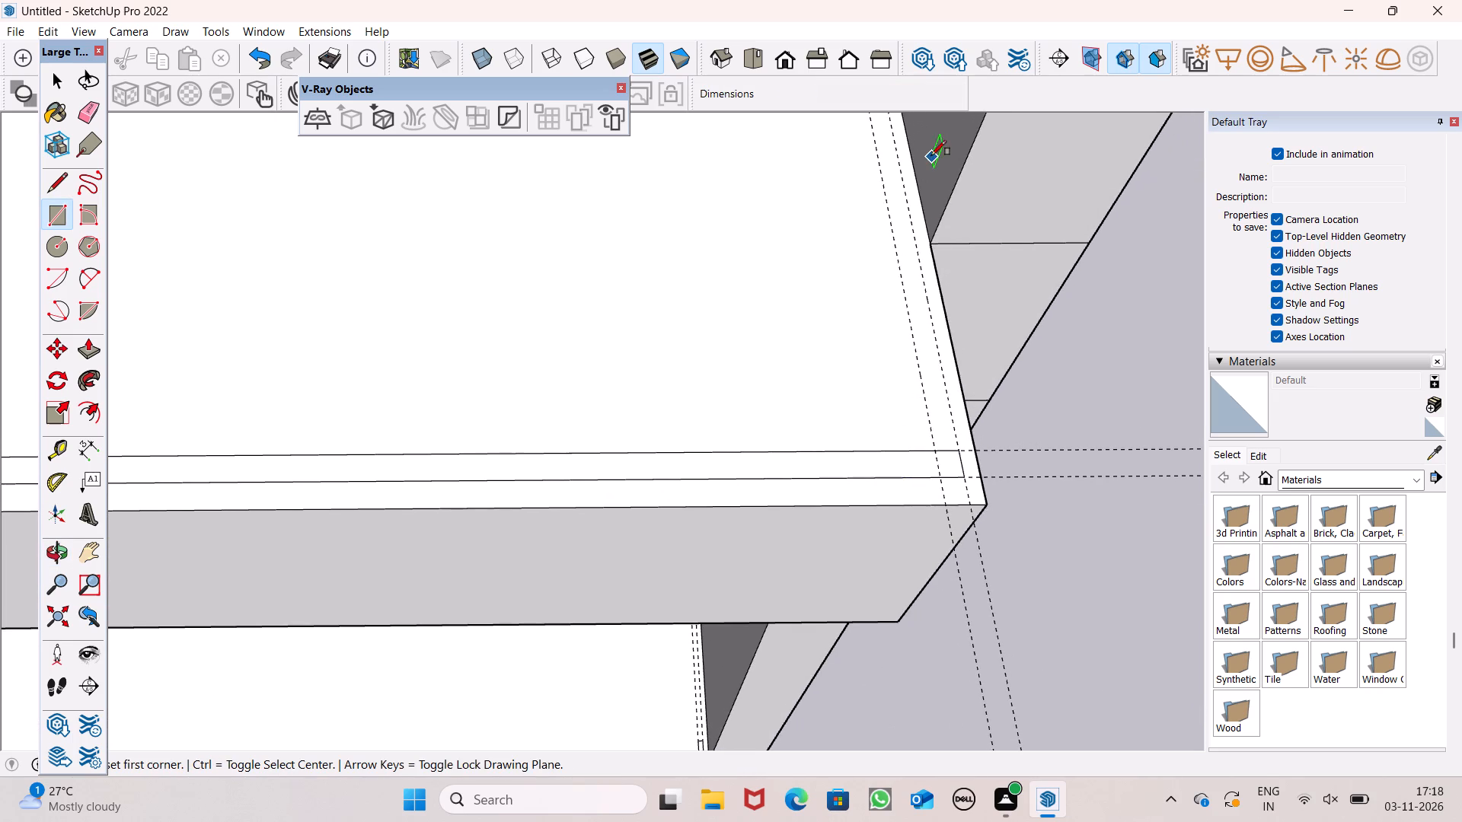
{"action": "scroll", "coordinate": [890, 463], "scroll_direction": "down", "scroll_amount": 5}
{"action": "scroll", "coordinate": [941, 307], "scroll_direction": "up", "scroll_amount": 5}
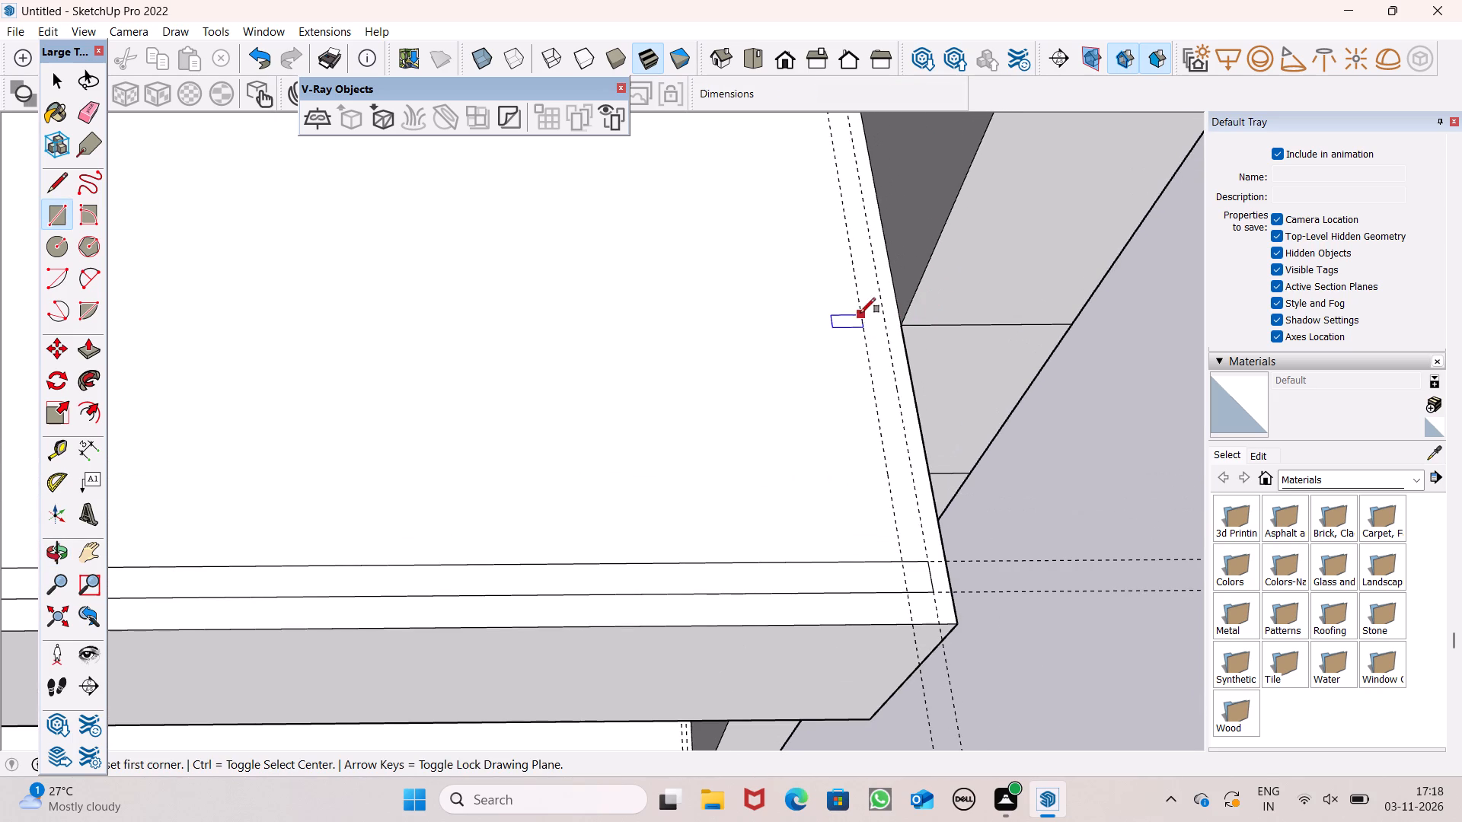
{"action": "left_click", "coordinate": [857, 302]}
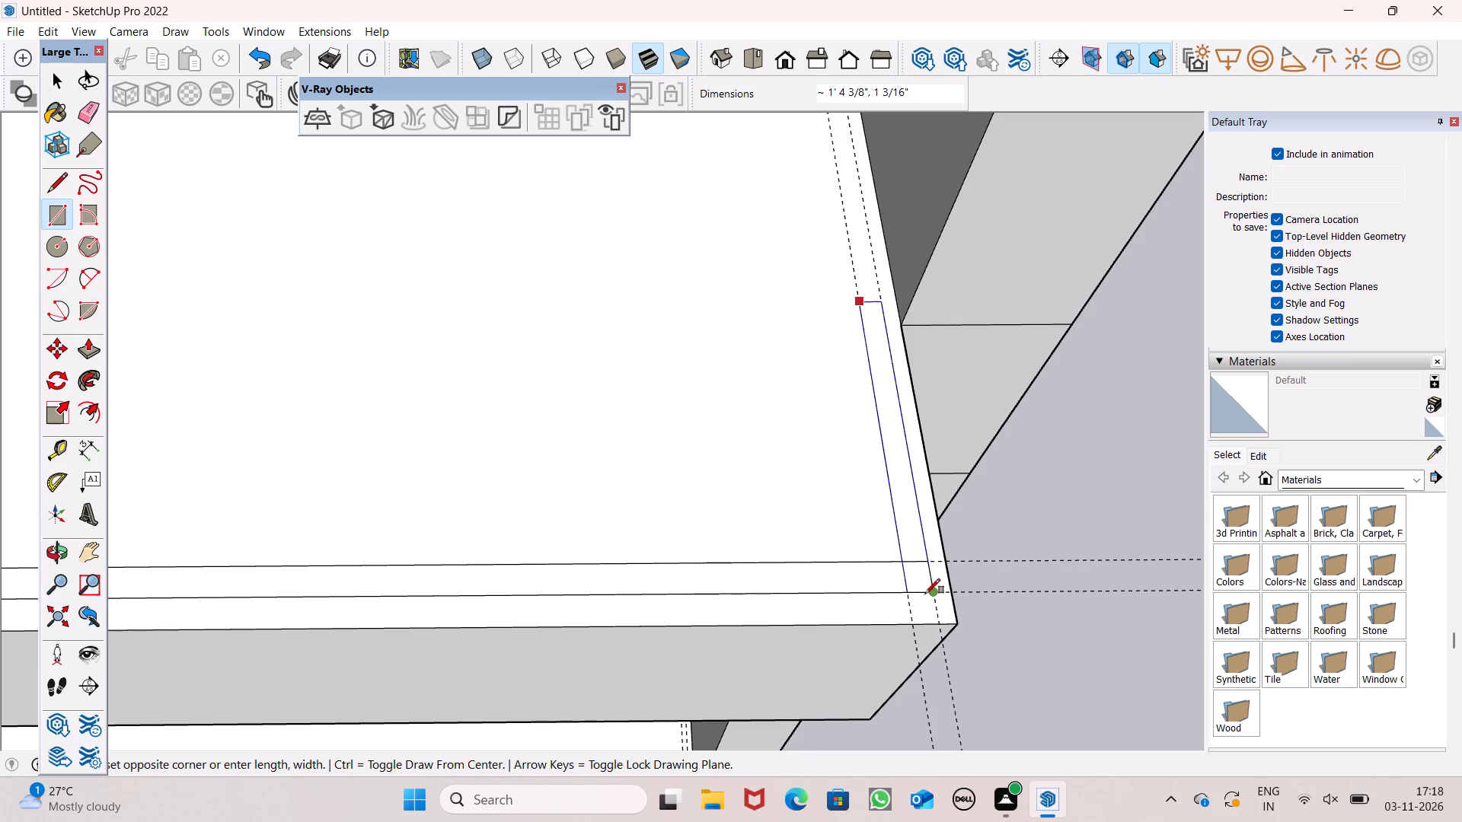
{"action": "left_click", "coordinate": [925, 593]}
{"action": "key", "text": "space"}
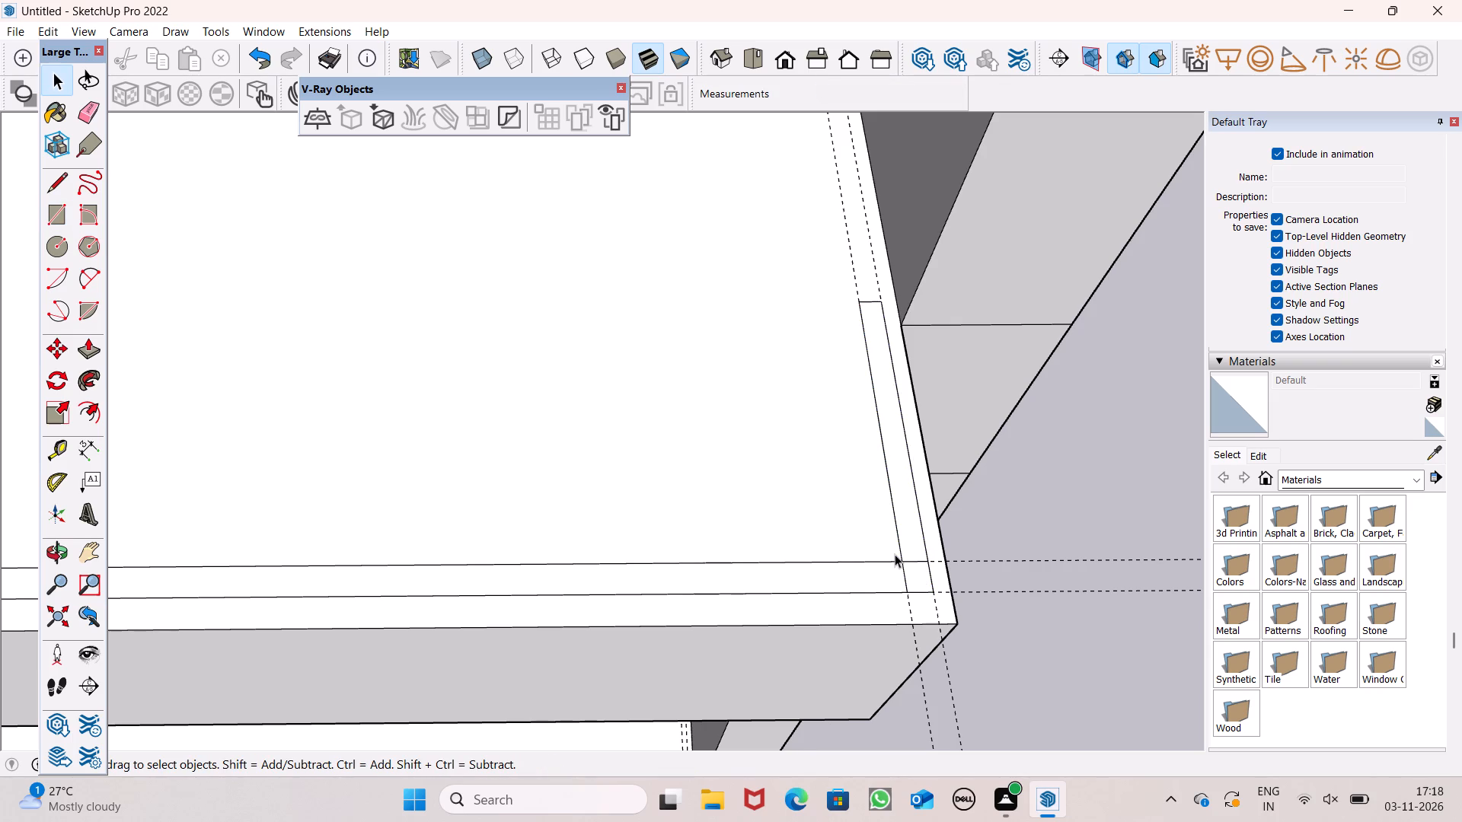
Inspect the traced strips and remaining guides across the balcony slabs.
{"action": "scroll", "coordinate": [954, 531], "scroll_direction": "down", "scroll_amount": 9}
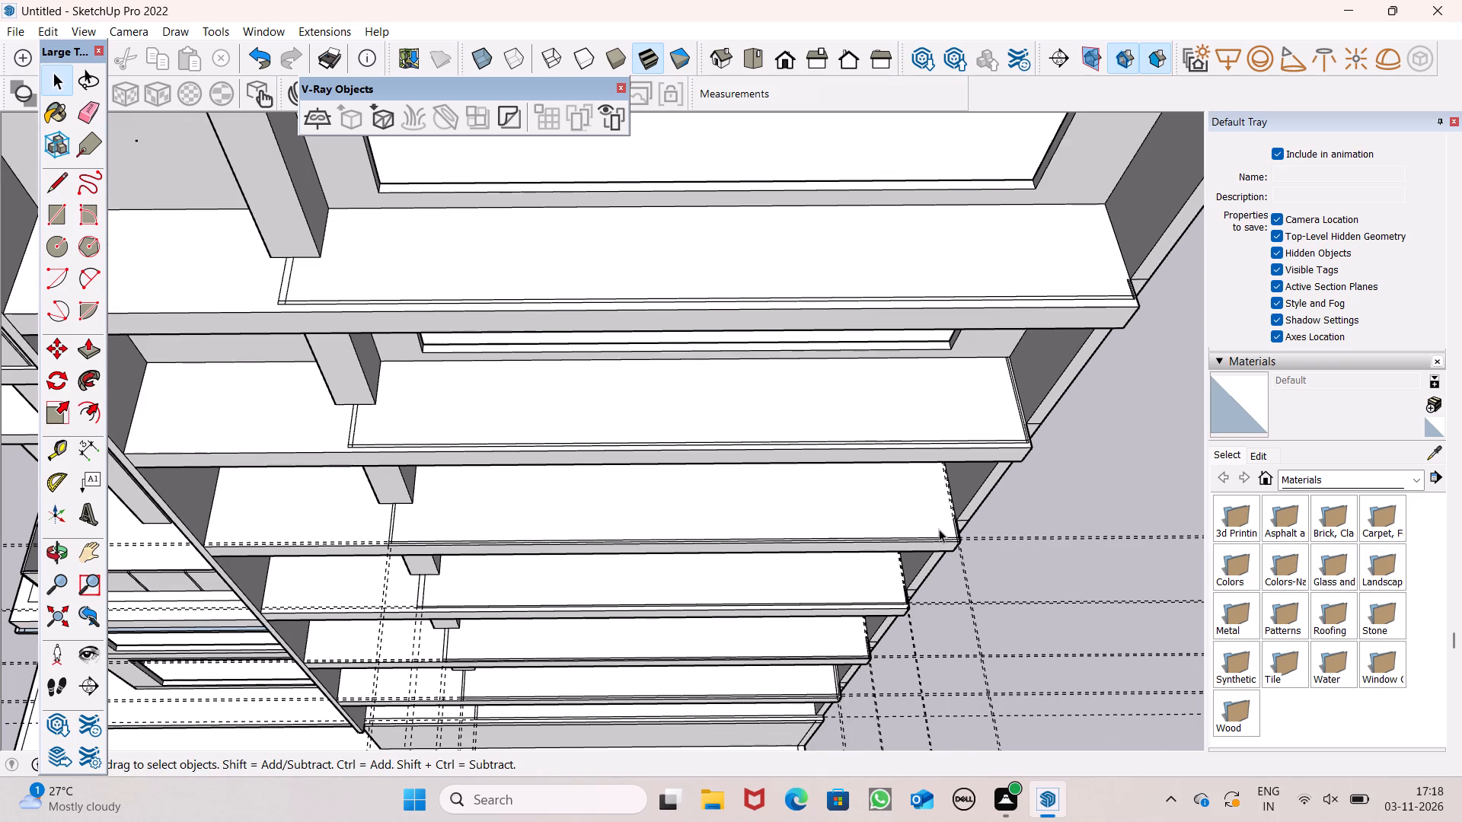
{"action": "scroll", "coordinate": [939, 529], "scroll_direction": "down", "scroll_amount": 6}
{"action": "middle_click_drag", "start_coordinate": [967, 587], "coordinate": [906, 409]}
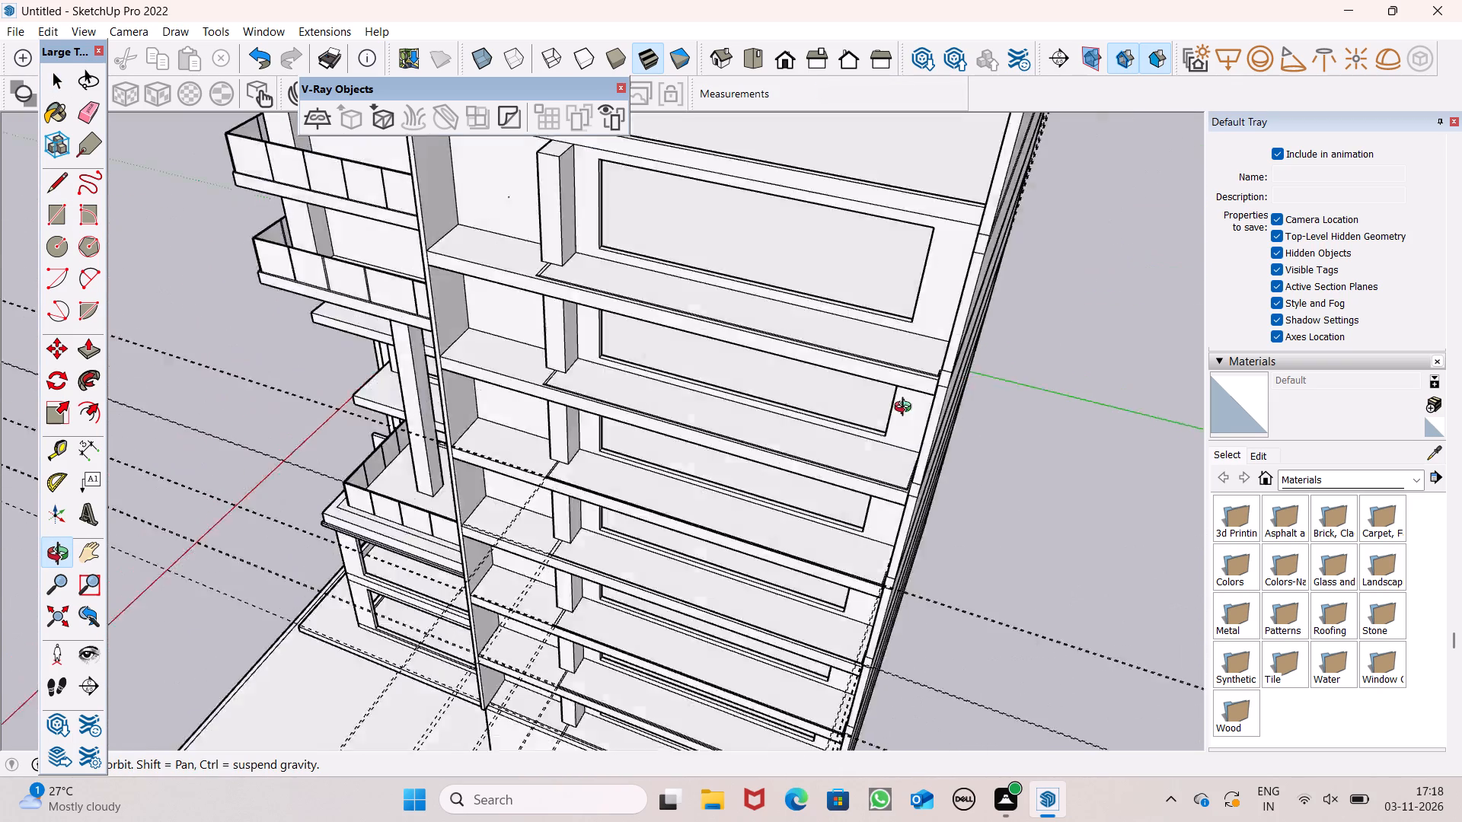
{"action": "middle_click_drag", "start_coordinate": [906, 409], "coordinate": [897, 474]}
{"action": "scroll", "coordinate": [807, 553], "scroll_direction": "up", "scroll_amount": 8}
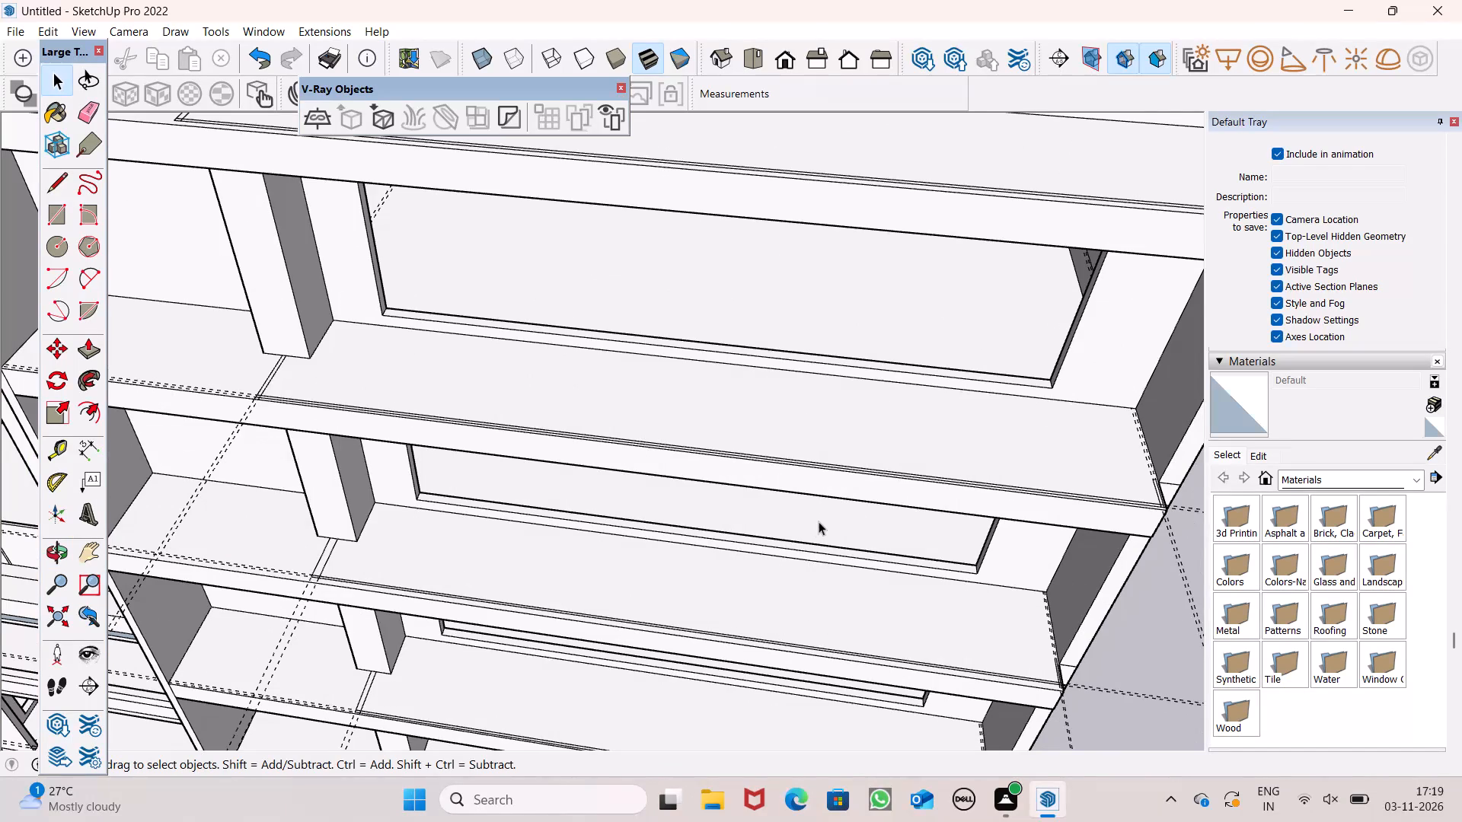
{"action": "scroll", "coordinate": [819, 521], "scroll_direction": "down", "scroll_amount": 10}
{"action": "scroll", "coordinate": [808, 566], "scroll_direction": "up", "scroll_amount": 7}
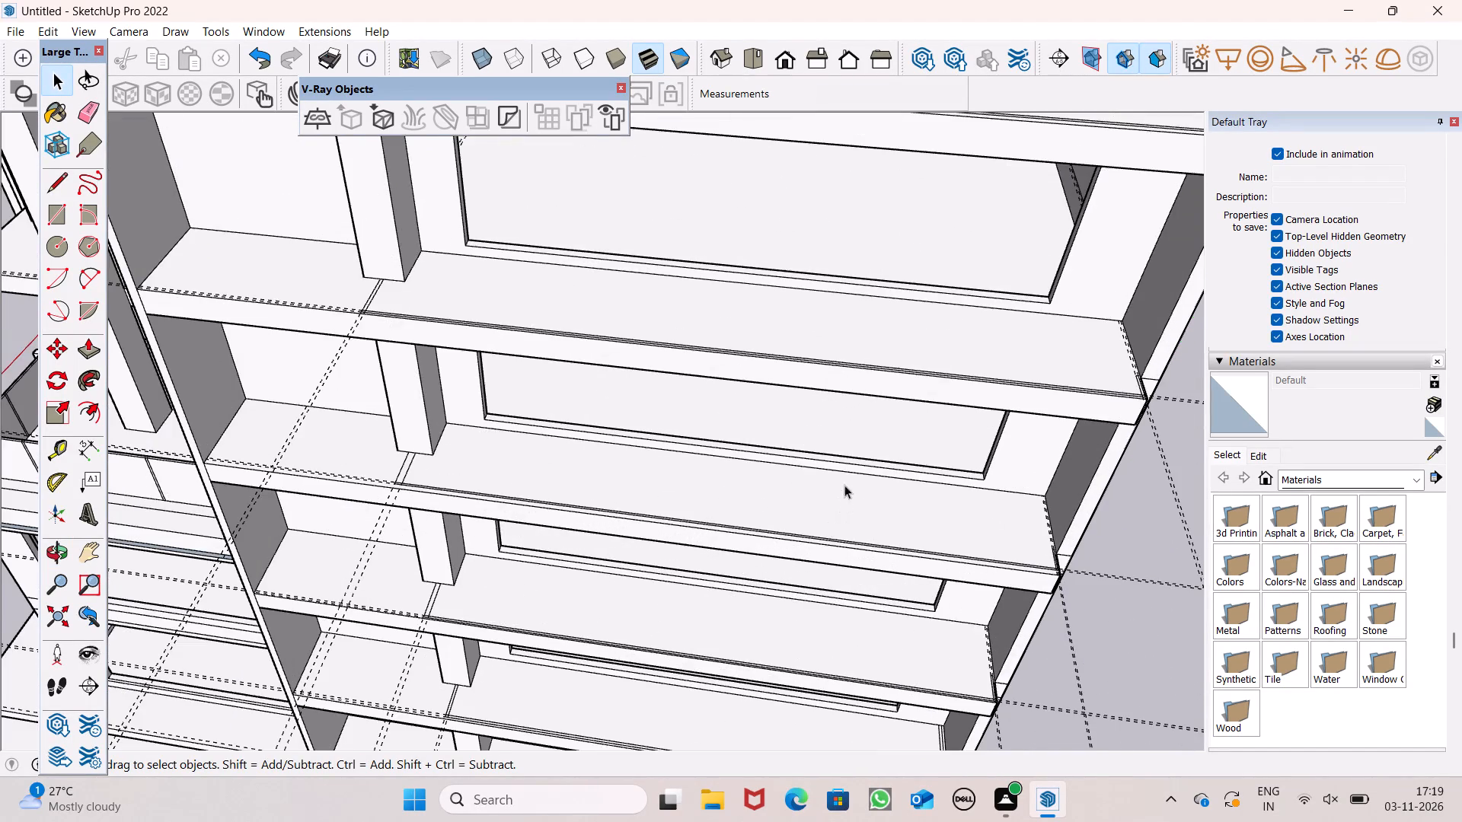
{"action": "scroll", "coordinate": [865, 426], "scroll_direction": "down", "scroll_amount": 6}
{"action": "scroll", "coordinate": [790, 607], "scroll_direction": "up", "scroll_amount": 6}
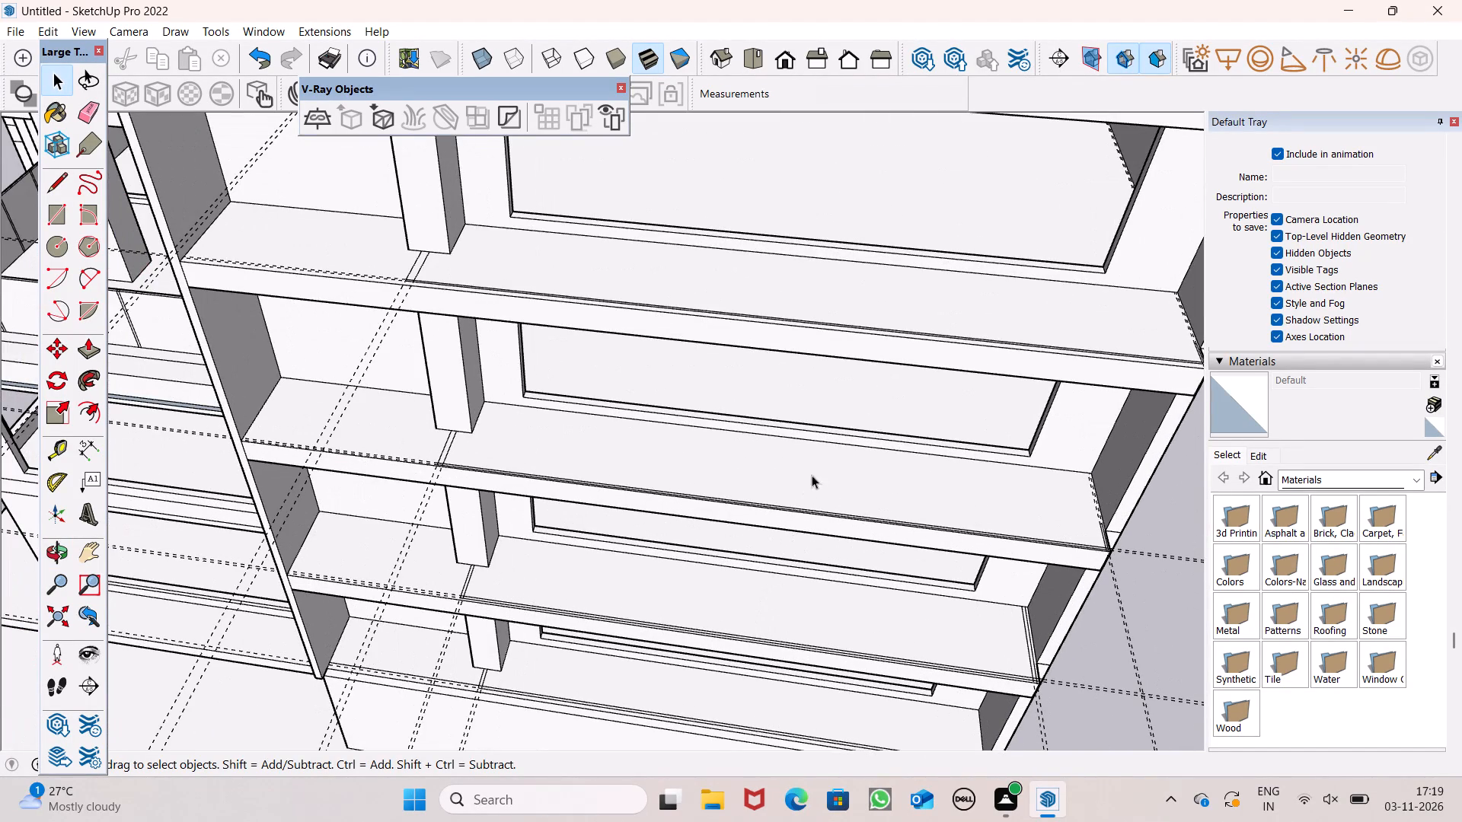
{"action": "scroll", "coordinate": [876, 368], "scroll_direction": "down", "scroll_amount": 5}
{"action": "scroll", "coordinate": [659, 791], "scroll_direction": "up", "scroll_amount": 6}
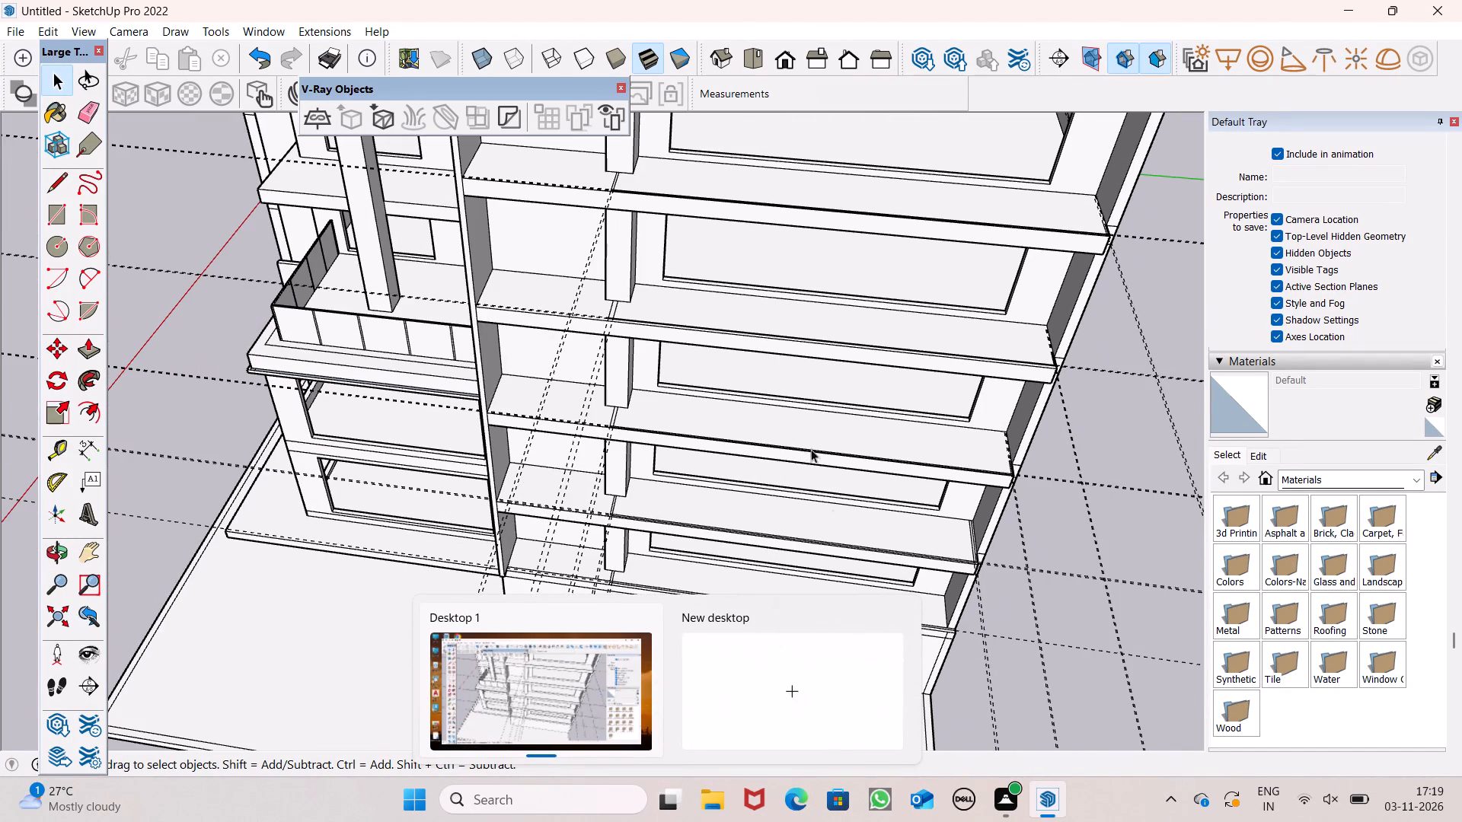
Erase all the dashed construction guides running across and in front of the building.
{"action": "scroll", "coordinate": [645, 314], "scroll_direction": "down", "scroll_amount": 8}
{"action": "middle_click_drag", "start_coordinate": [734, 439], "coordinate": [772, 378]}
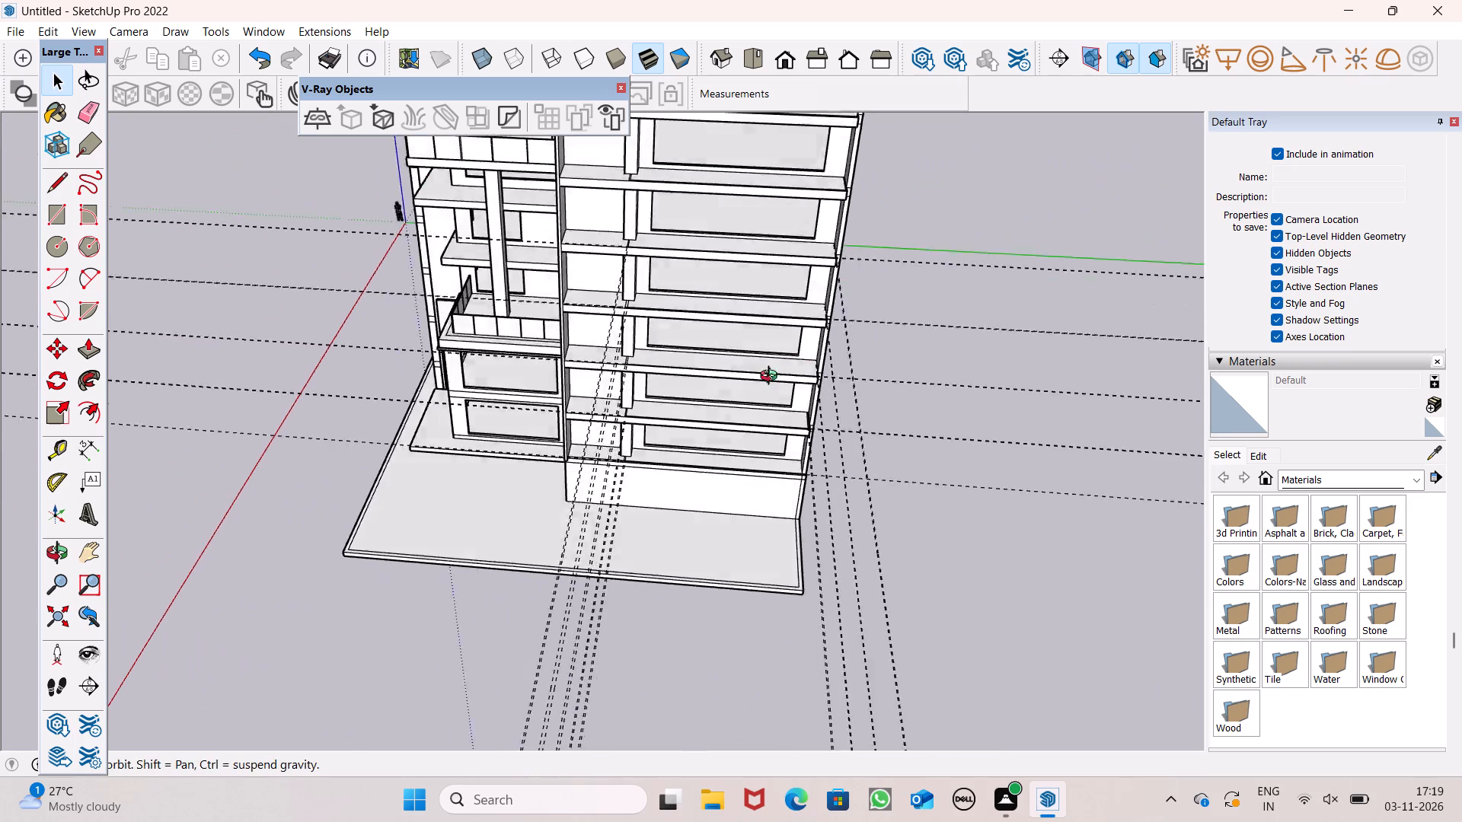
{"action": "middle_click_drag", "start_coordinate": [772, 378], "coordinate": [838, 321]}
{"action": "scroll", "coordinate": [836, 322], "scroll_direction": "up", "scroll_amount": 1}
{"action": "scroll", "coordinate": [842, 327], "scroll_direction": "down", "scroll_amount": 3}
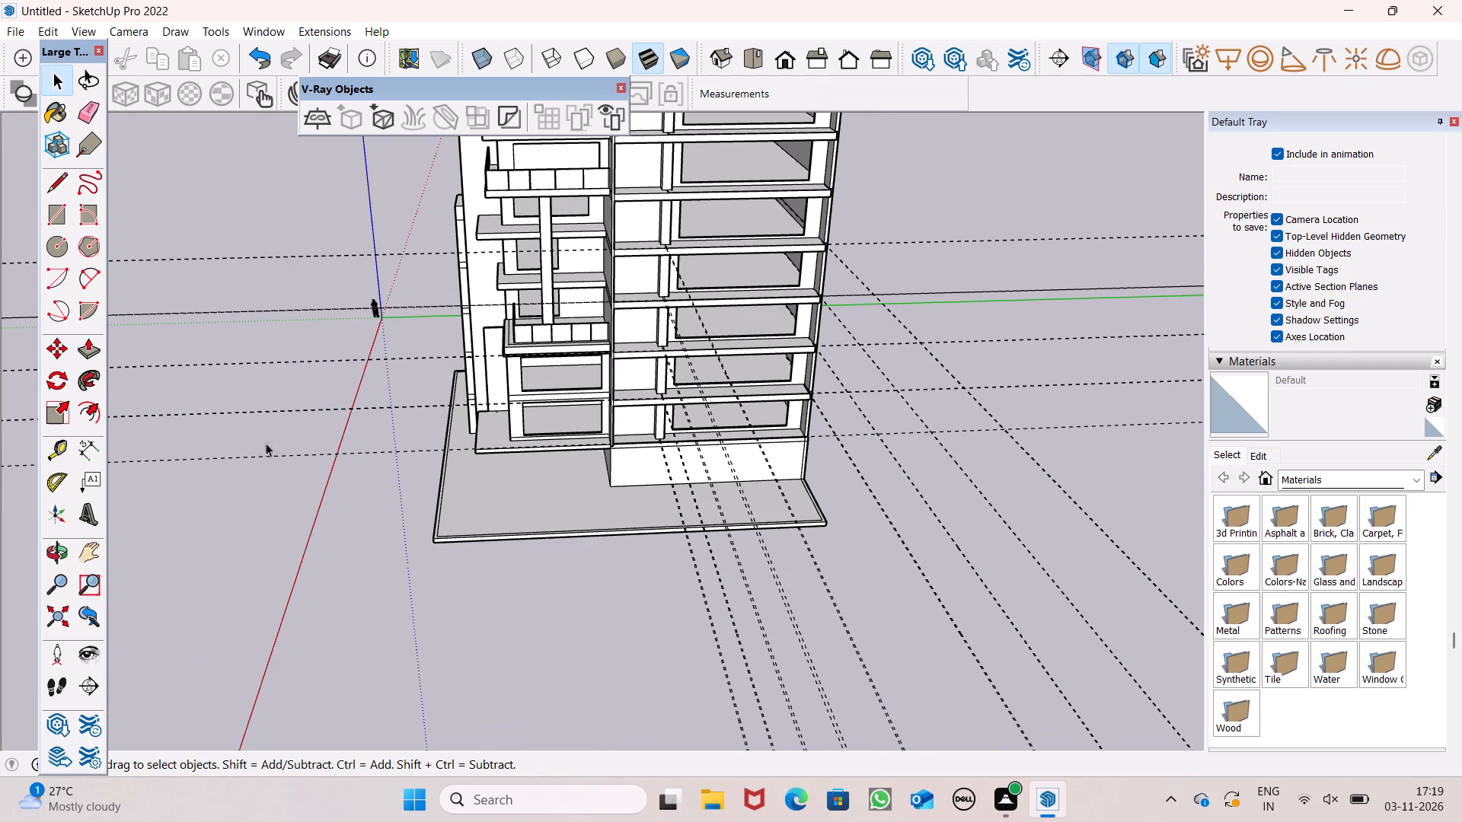
{"action": "left_click", "coordinate": [88, 107]}
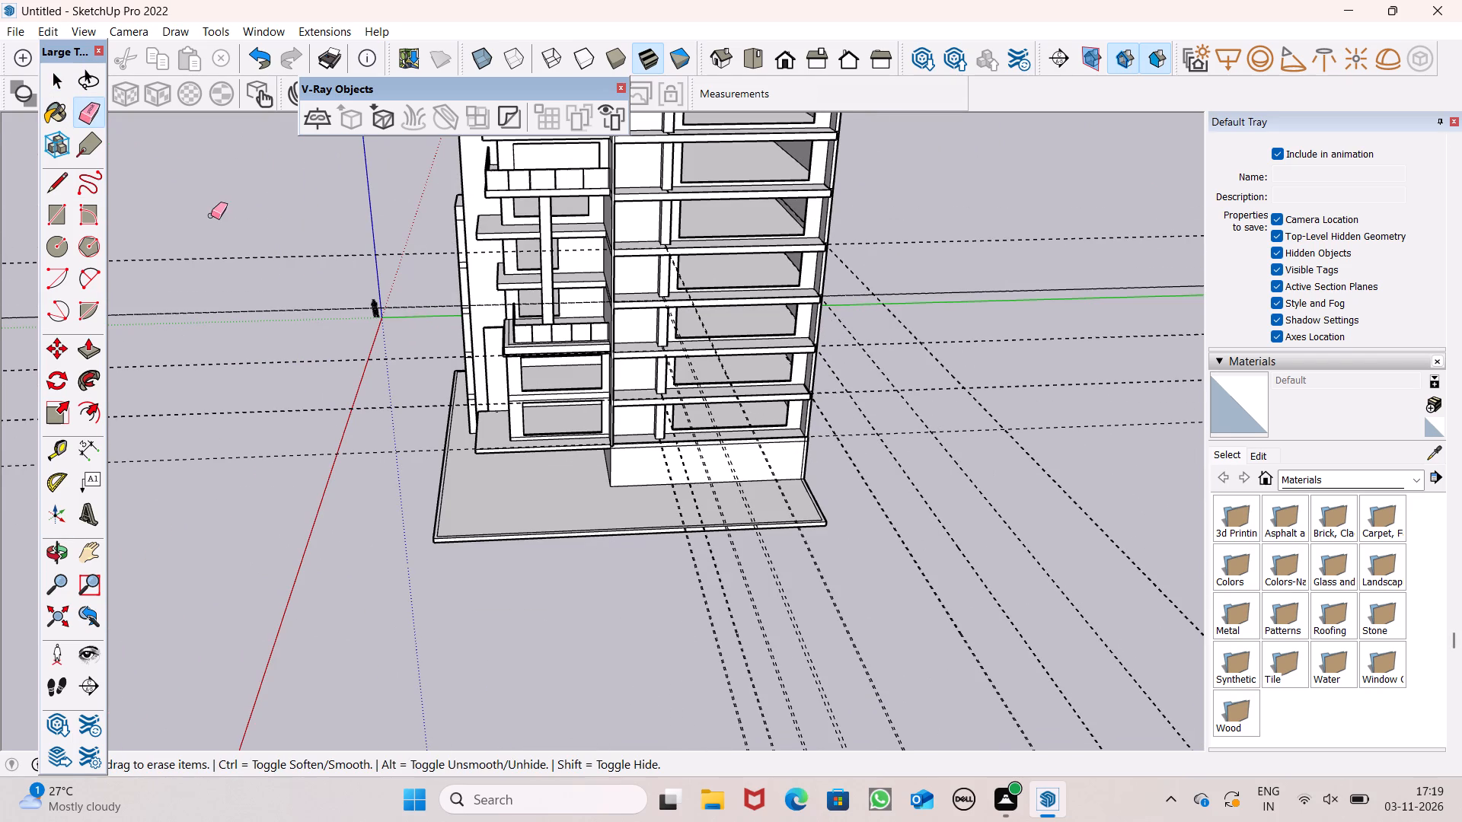
{"action": "left_click_drag", "start_coordinate": [211, 215], "coordinate": [217, 460]}
{"action": "scroll", "coordinate": [230, 299], "scroll_direction": "down", "scroll_amount": 5}
{"action": "left_click_drag", "start_coordinate": [234, 342], "coordinate": [234, 372]}
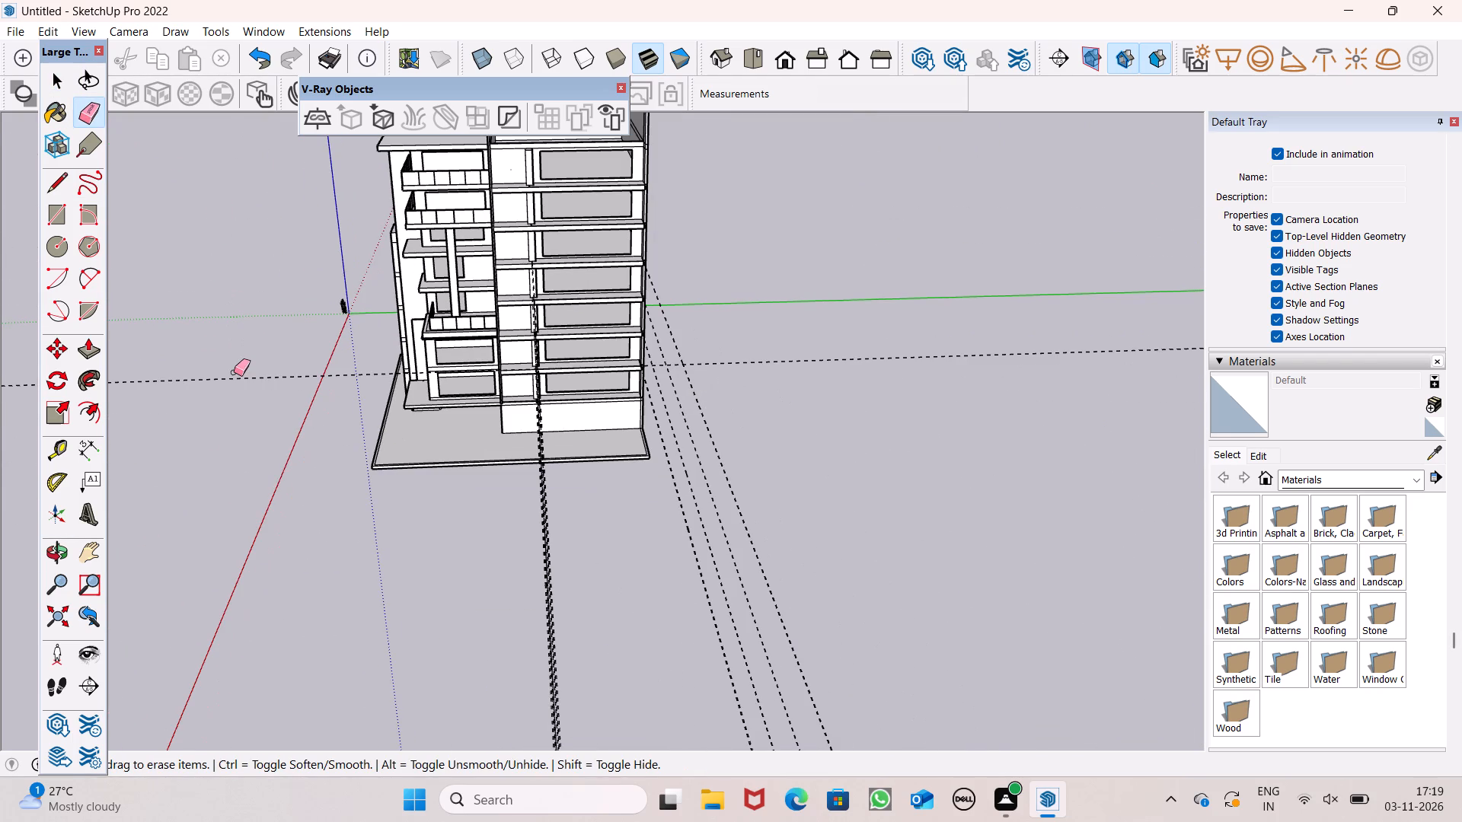
{"action": "left_click_drag", "start_coordinate": [259, 374], "coordinate": [252, 424]}
{"action": "left_click_drag", "start_coordinate": [528, 572], "coordinate": [557, 572]}
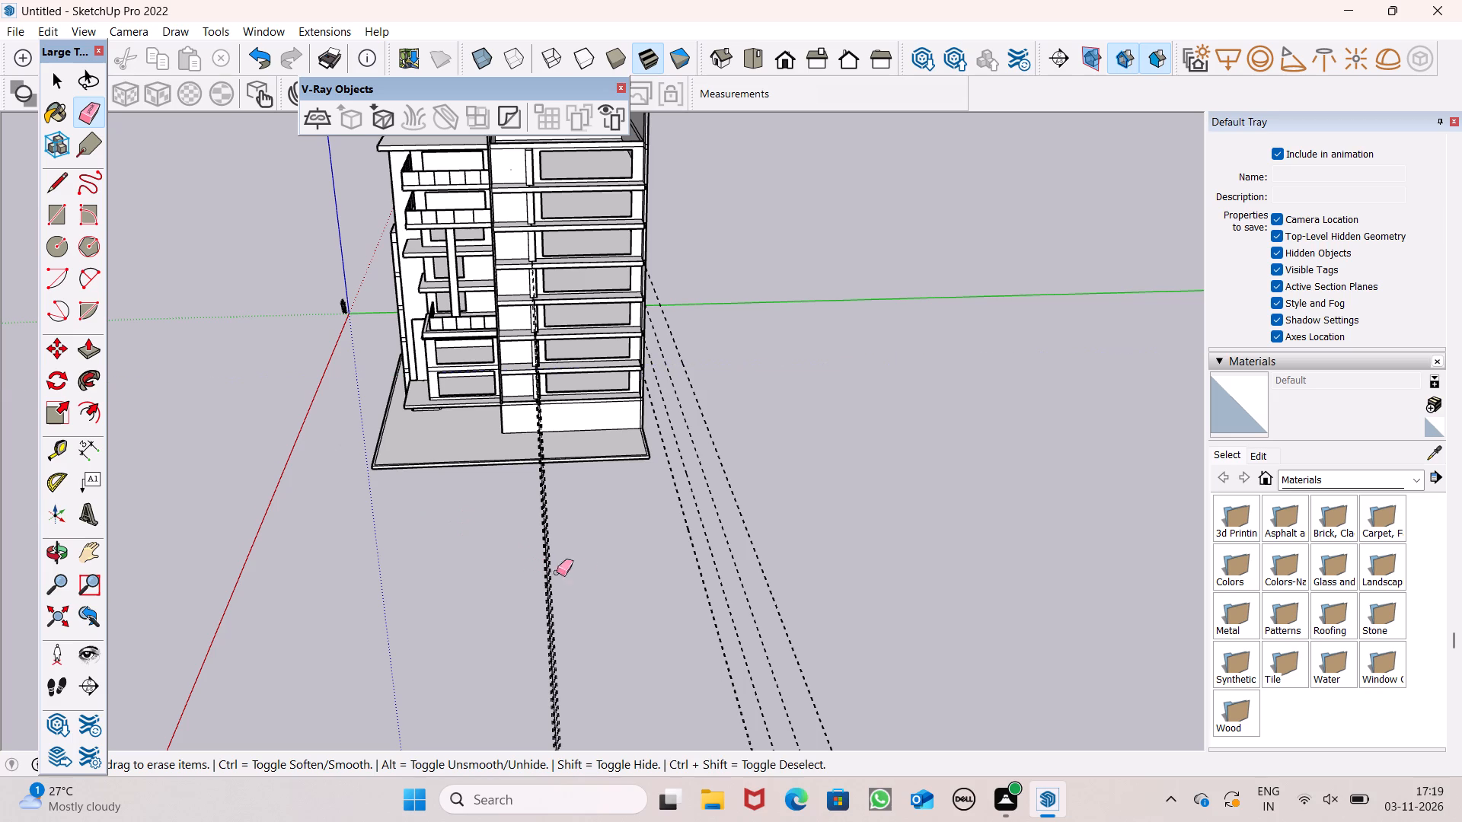
{"action": "left_click_drag", "start_coordinate": [557, 572], "coordinate": [733, 483]}
{"action": "scroll", "coordinate": [672, 528], "scroll_direction": "down", "scroll_amount": 4}
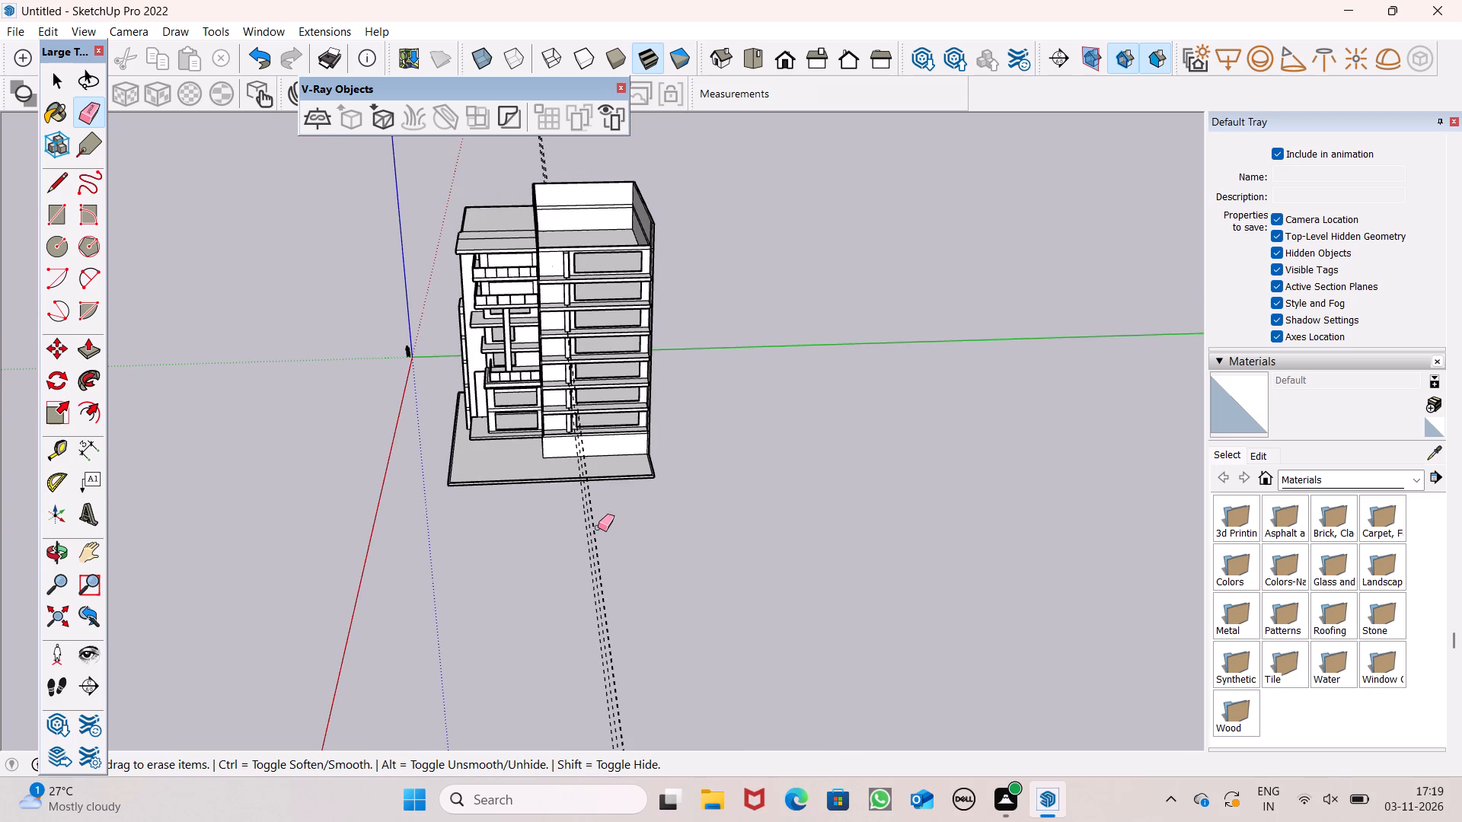
{"action": "left_click_drag", "start_coordinate": [598, 527], "coordinate": [627, 594]}
Examine the column, front and end strips on the balcony slabs from top to bottom.
{"action": "middle_click_drag", "start_coordinate": [655, 592], "coordinate": [602, 658]}
{"action": "middle_click_drag", "start_coordinate": [602, 658], "coordinate": [596, 652]}
{"action": "scroll", "coordinate": [583, 254], "scroll_direction": "up", "scroll_amount": 10}
{"action": "scroll", "coordinate": [564, 503], "scroll_direction": "up", "scroll_amount": 1}
{"action": "middle_click_drag", "start_coordinate": [564, 509], "coordinate": [509, 597]}
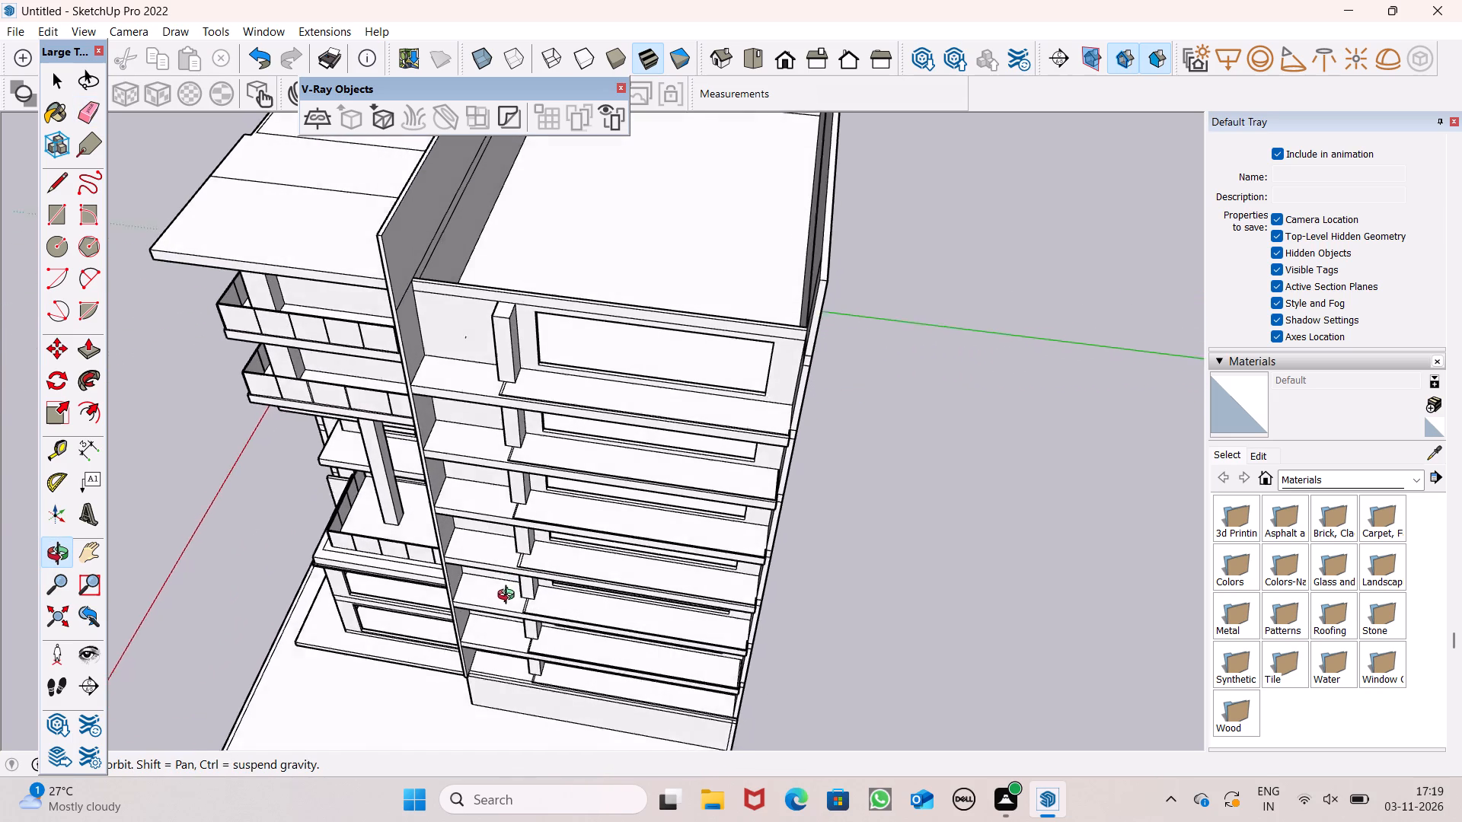
{"action": "middle_click_drag", "start_coordinate": [509, 597], "coordinate": [502, 614]}
{"action": "scroll", "coordinate": [700, 469], "scroll_direction": "up", "scroll_amount": 8}
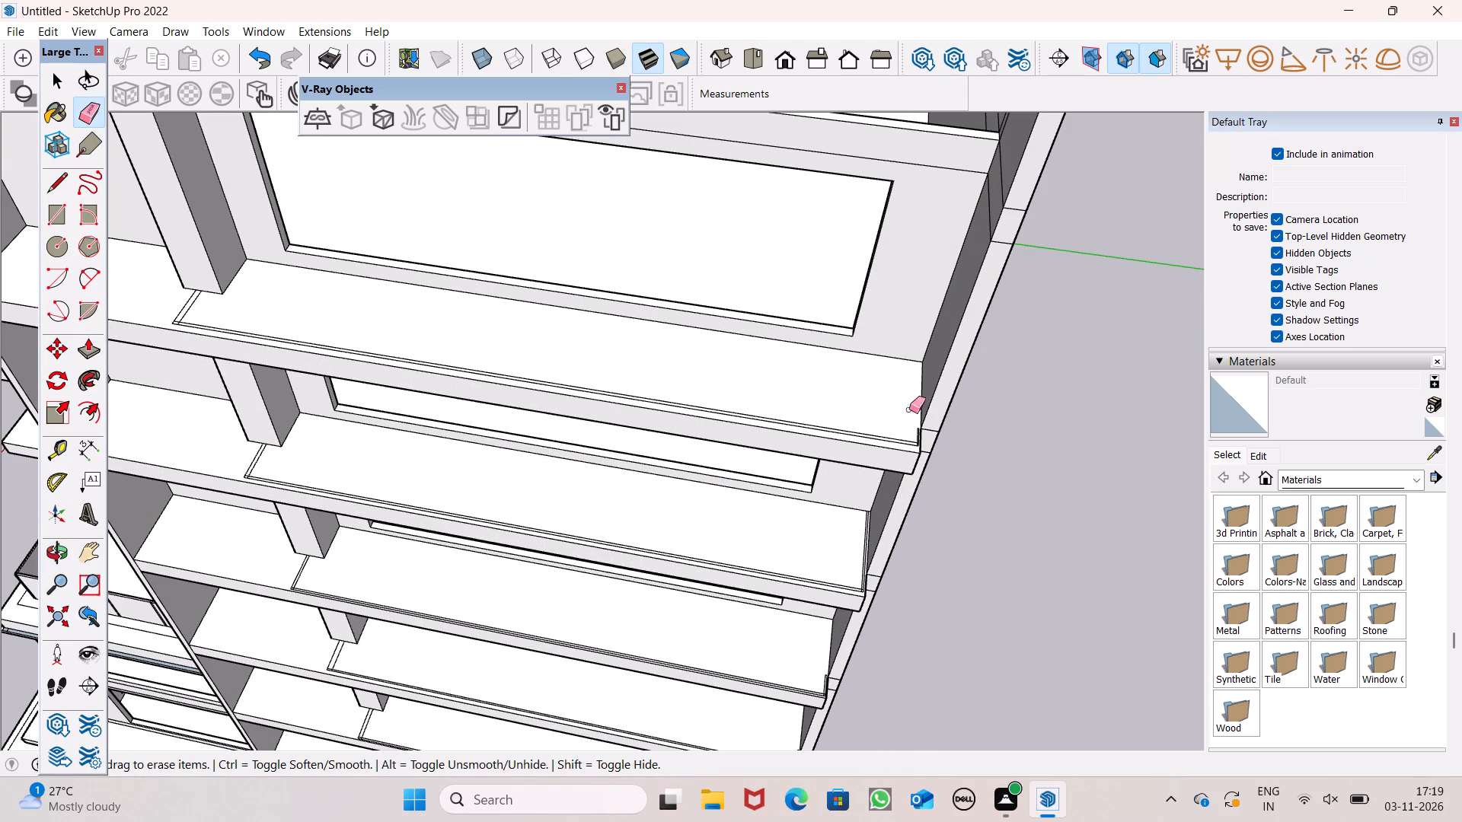
{"action": "scroll", "coordinate": [876, 305], "scroll_direction": "down", "scroll_amount": 11}
{"action": "scroll", "coordinate": [873, 432], "scroll_direction": "up", "scroll_amount": 7}
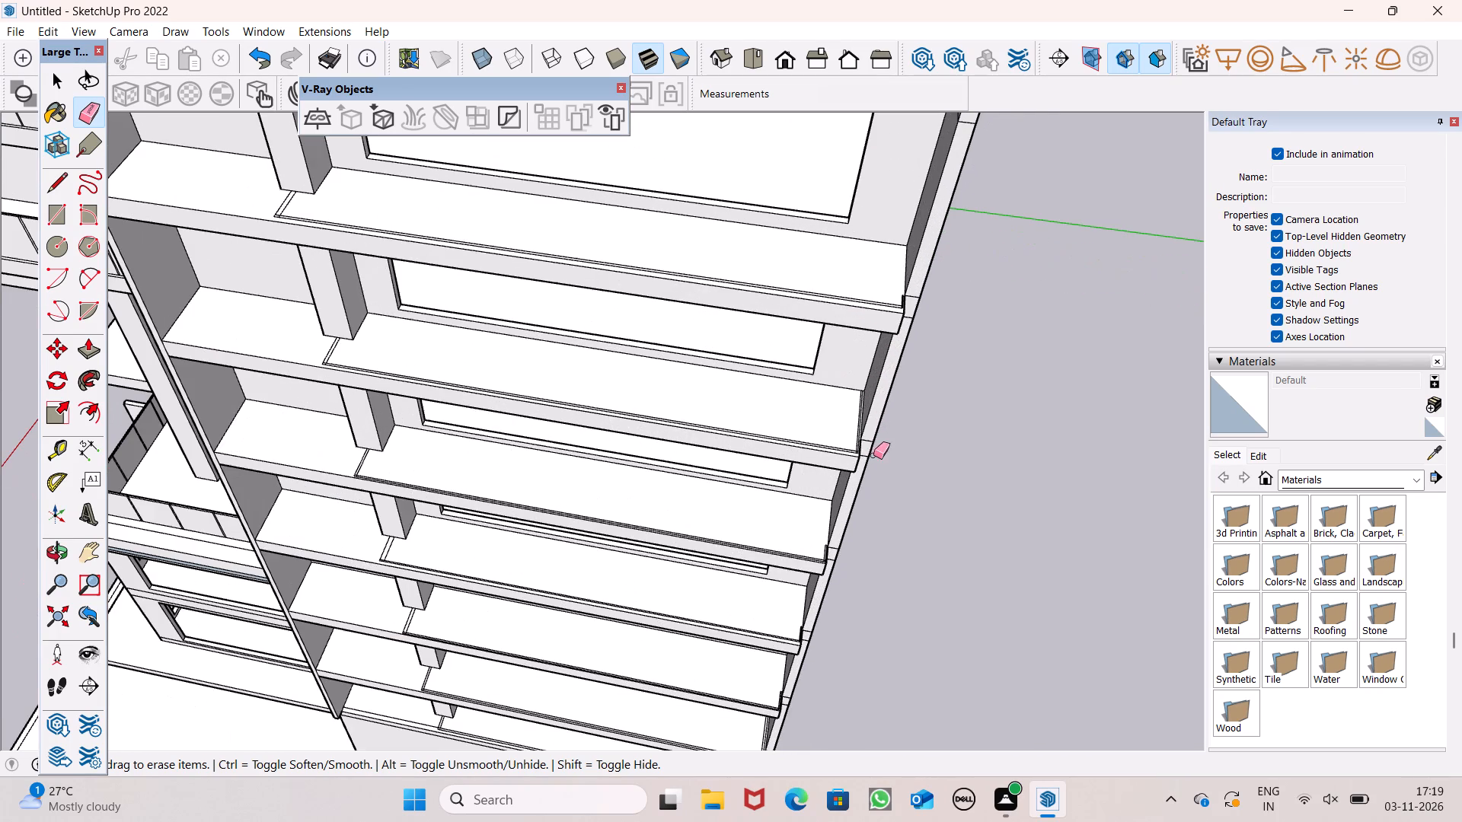
{"action": "scroll", "coordinate": [895, 392], "scroll_direction": "down", "scroll_amount": 6}
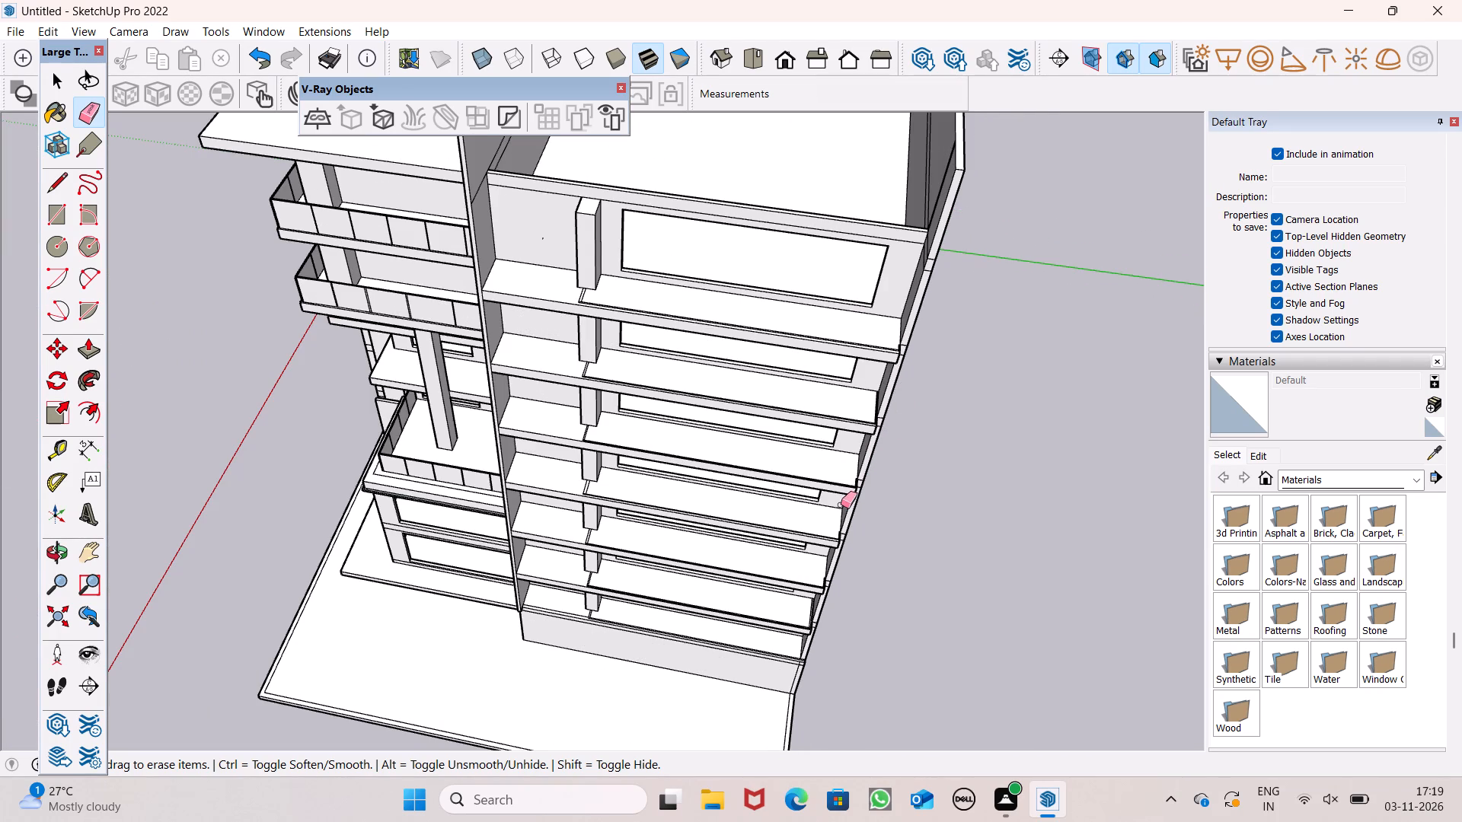
Draw a line about 2 1/4" long across the end strip of the second-lowest slab, partway along its depth.
{"action": "scroll", "coordinate": [841, 503], "scroll_direction": "up", "scroll_amount": 7}
{"action": "scroll", "coordinate": [863, 577], "scroll_direction": "up", "scroll_amount": 7}
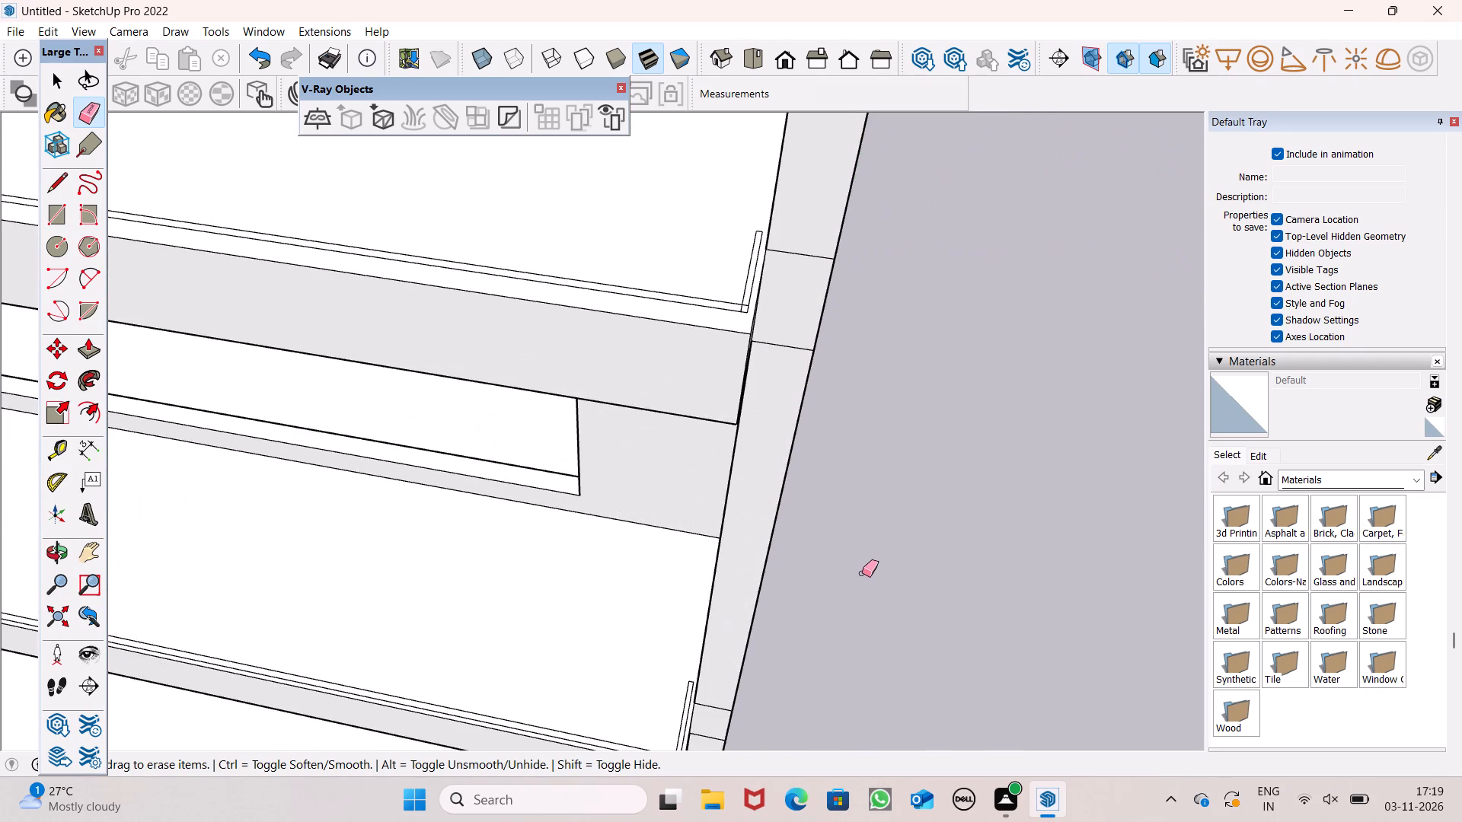
{"action": "scroll", "coordinate": [918, 387], "scroll_direction": "down", "scroll_amount": 6}
{"action": "scroll", "coordinate": [848, 577], "scroll_direction": "up", "scroll_amount": 4}
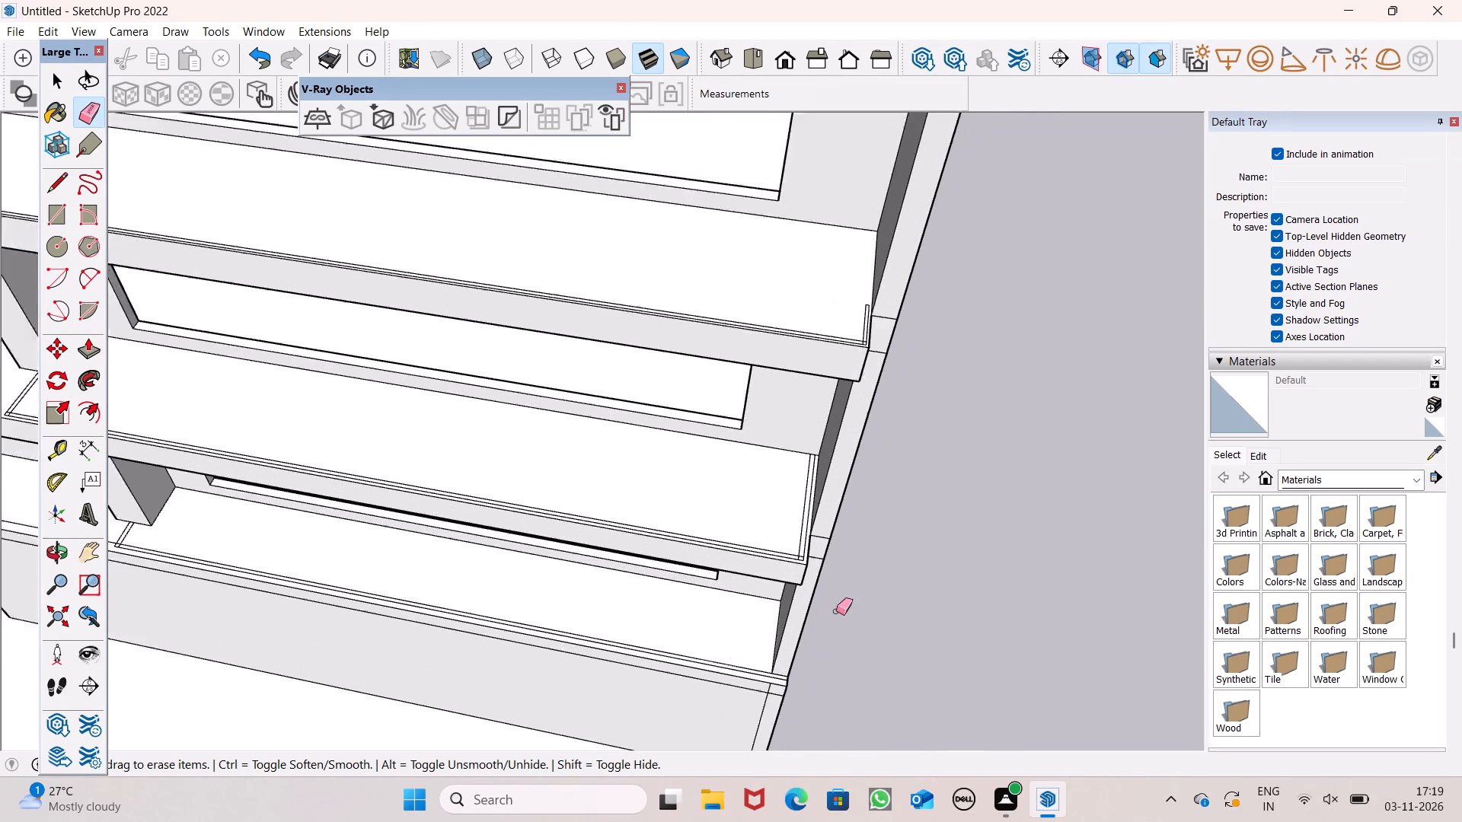
{"action": "scroll", "coordinate": [836, 611], "scroll_direction": "up", "scroll_amount": 2}
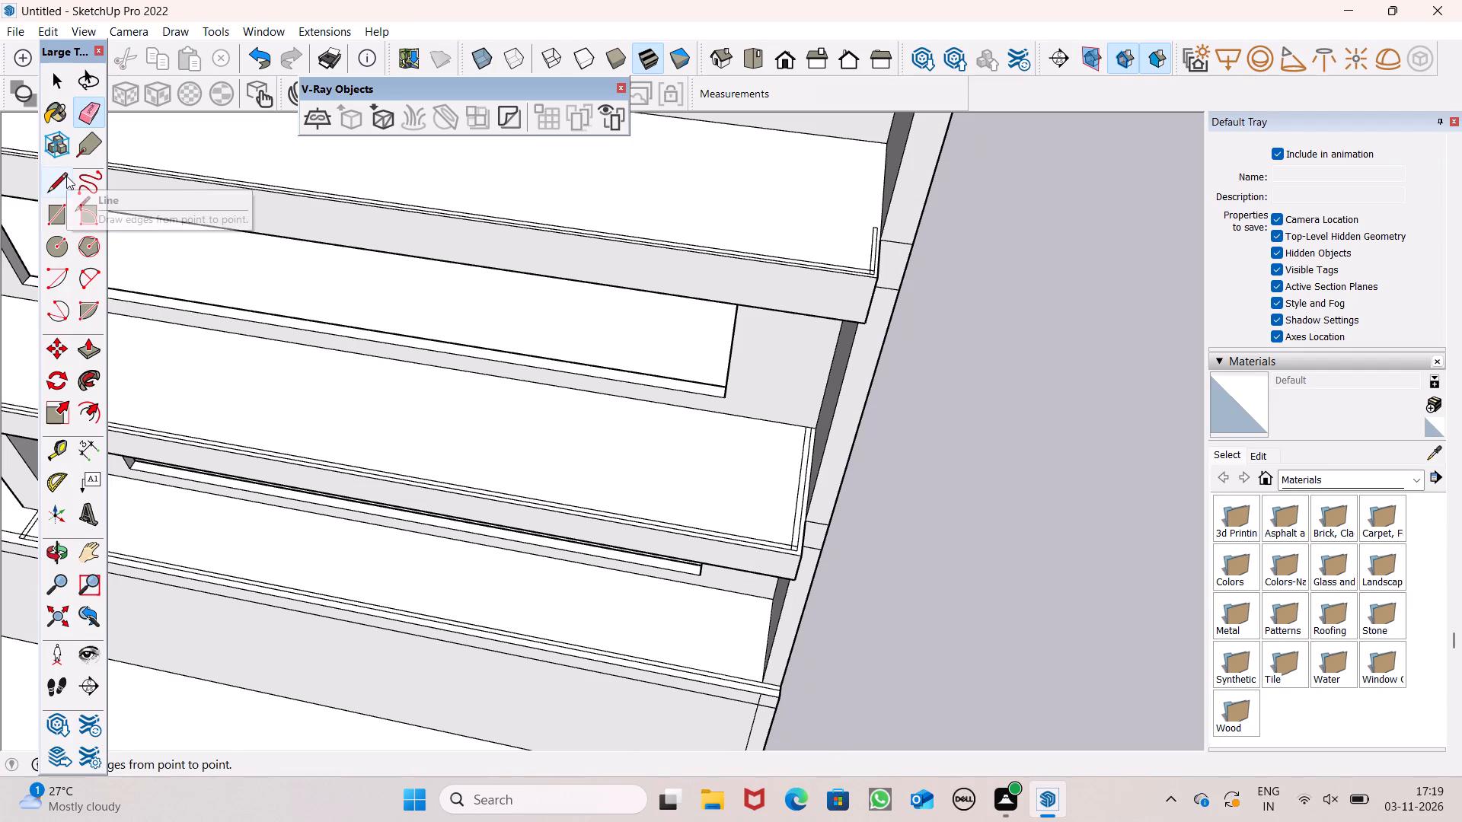
{"action": "left_click", "coordinate": [66, 176]}
{"action": "scroll", "coordinate": [664, 482], "scroll_direction": "up", "scroll_amount": 6}
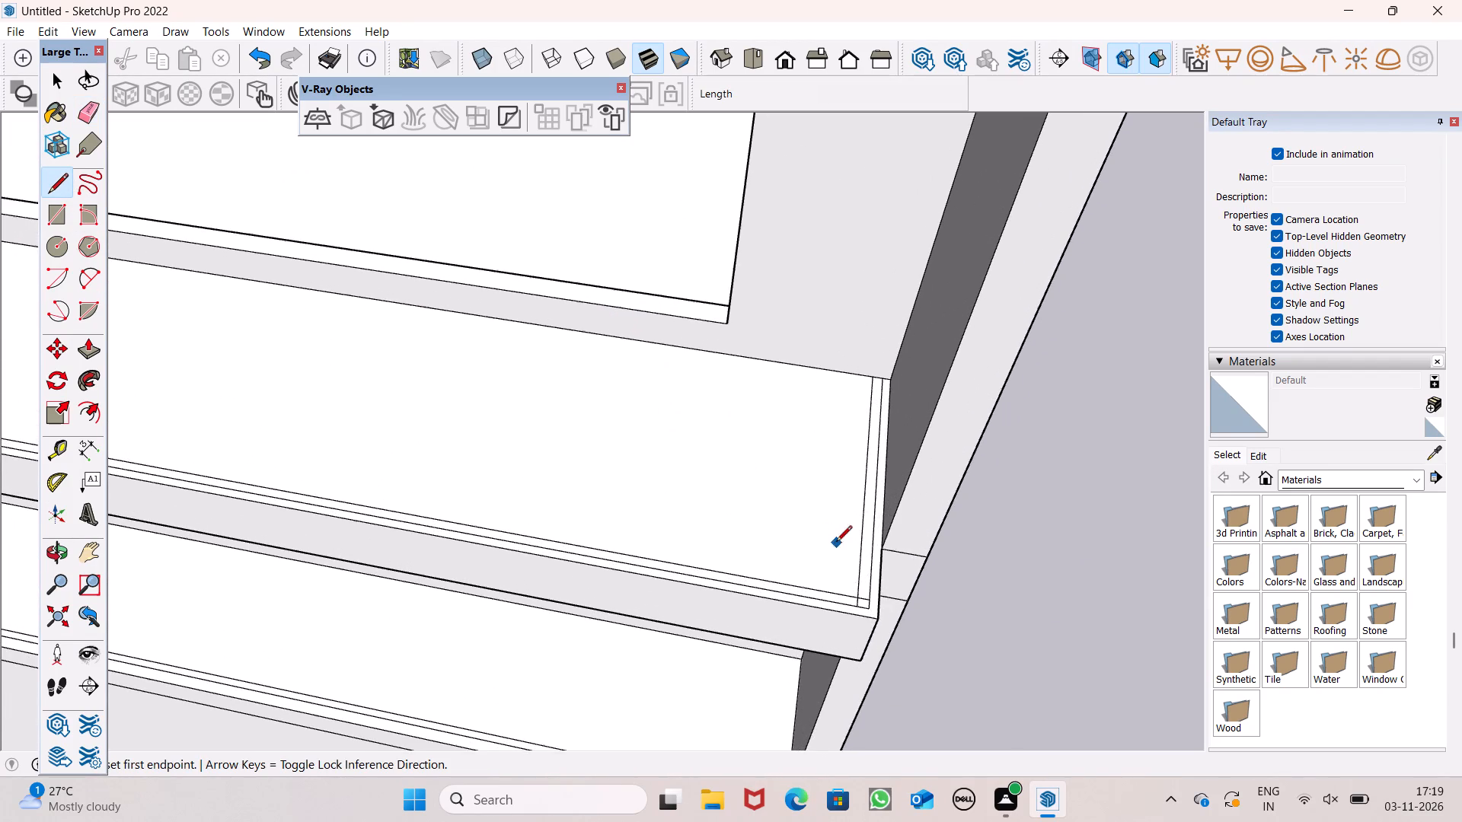
{"action": "scroll", "coordinate": [851, 540], "scroll_direction": "up", "scroll_amount": 8}
{"action": "left_click", "coordinate": [892, 524]}
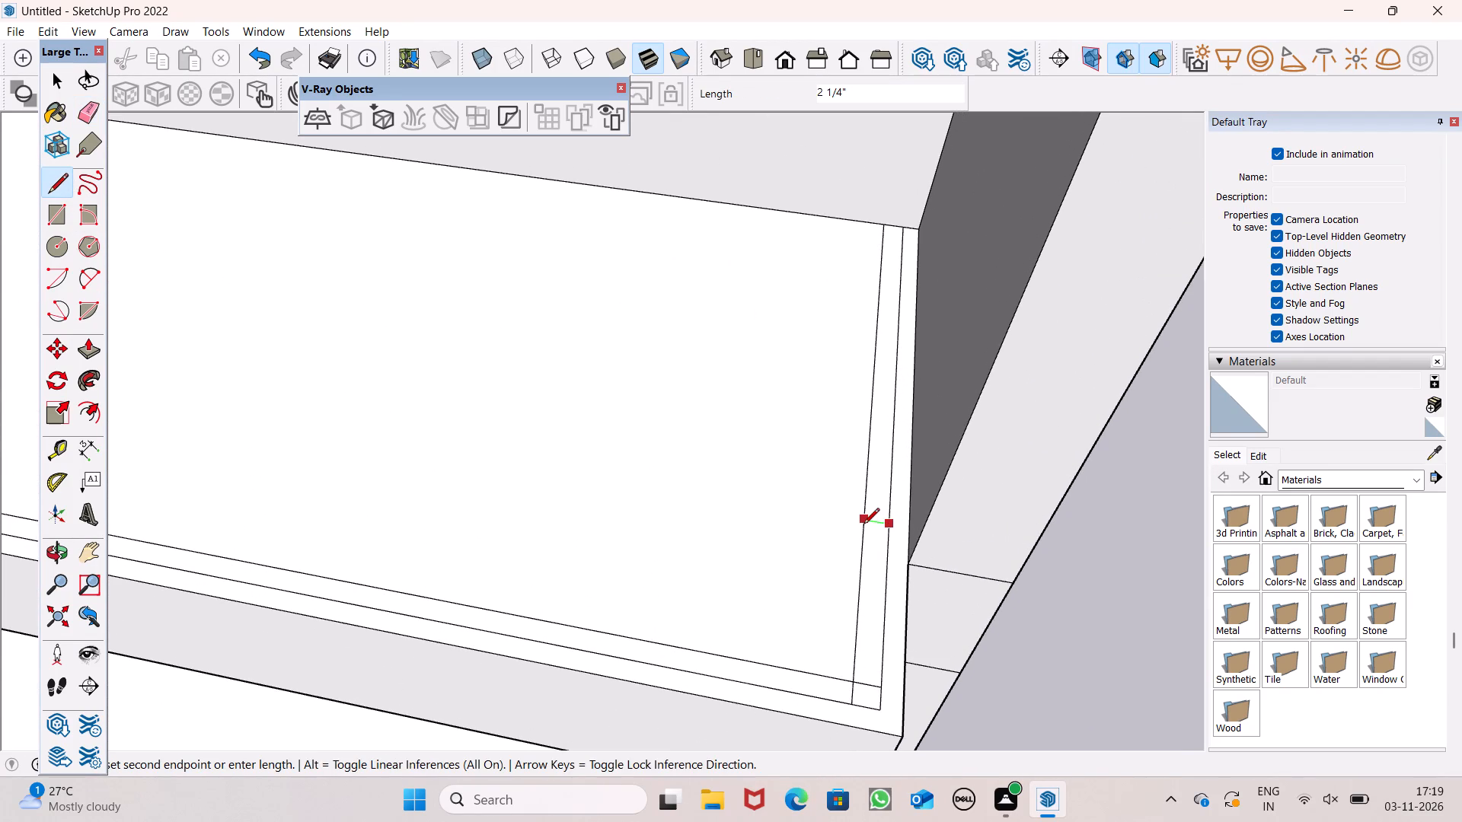
{"action": "left_click", "coordinate": [863, 525]}
Erase the end strip's two long edges between that cross line and the back wall.
{"action": "left_click_drag", "start_coordinate": [87, 116], "coordinate": [110, 119]}
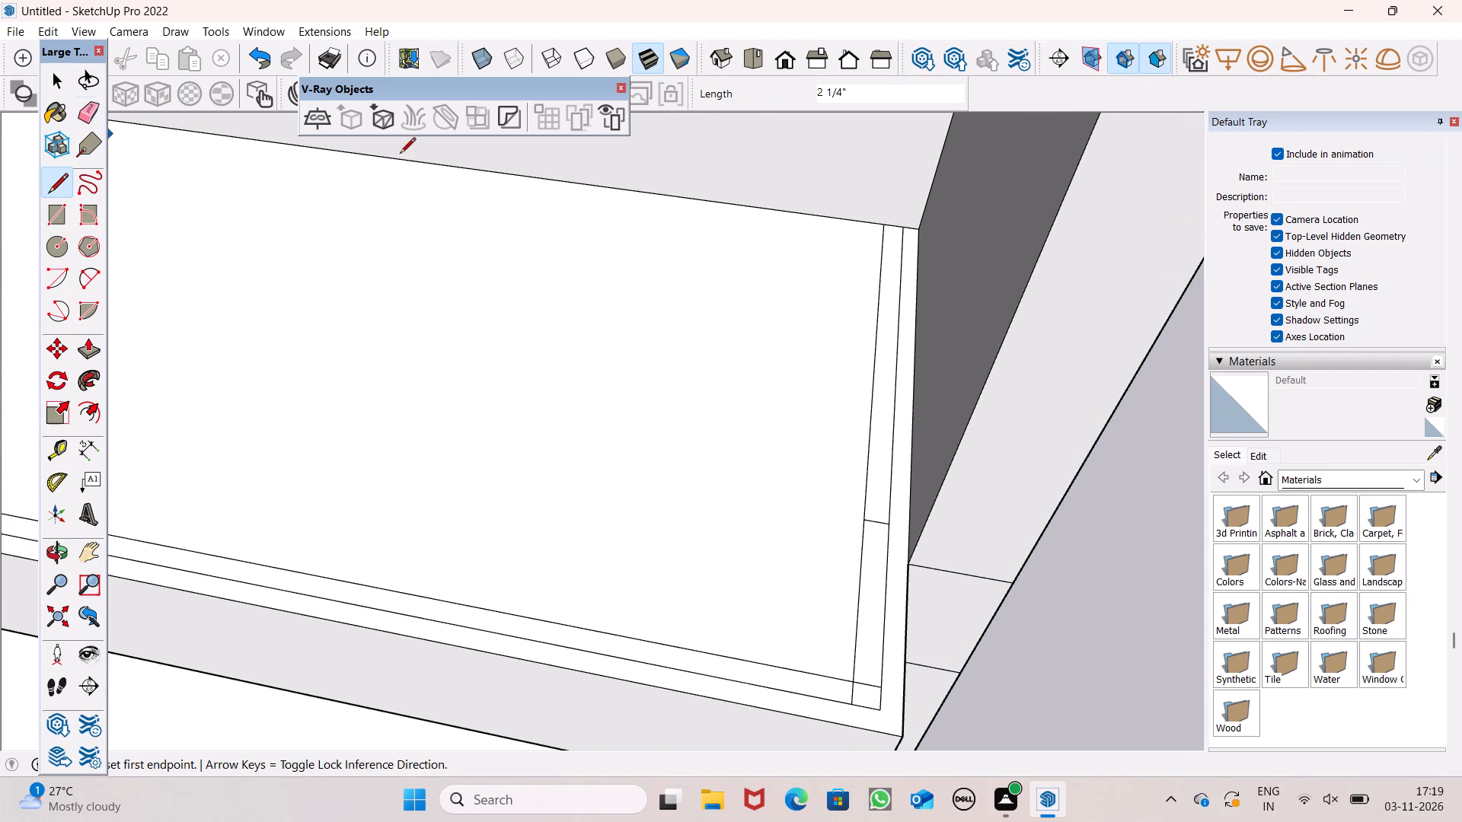
{"action": "left_click", "coordinate": [88, 99]}
{"action": "left_click_drag", "start_coordinate": [886, 455], "coordinate": [892, 457]}
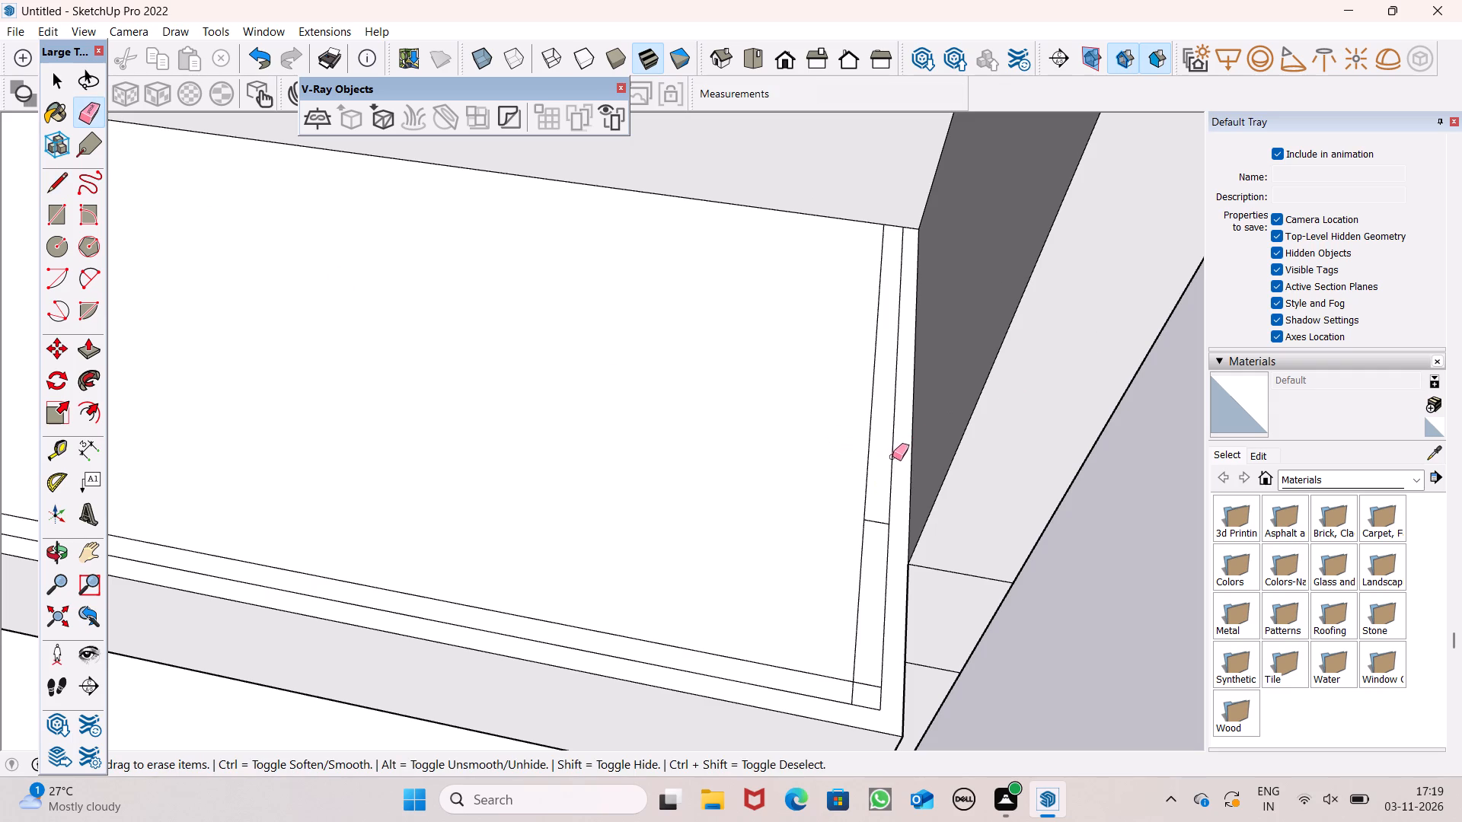
{"action": "left_click_drag", "start_coordinate": [892, 457], "coordinate": [859, 463]}
Erase the overlapping lines where the second-lowest slab's front strip meets its end strip and its column strip.
{"action": "left_click_drag", "start_coordinate": [854, 690], "coordinate": [864, 678]}
{"action": "scroll", "coordinate": [771, 427], "scroll_direction": "down", "scroll_amount": 7}
{"action": "scroll", "coordinate": [944, 475], "scroll_direction": "down", "scroll_amount": 8}
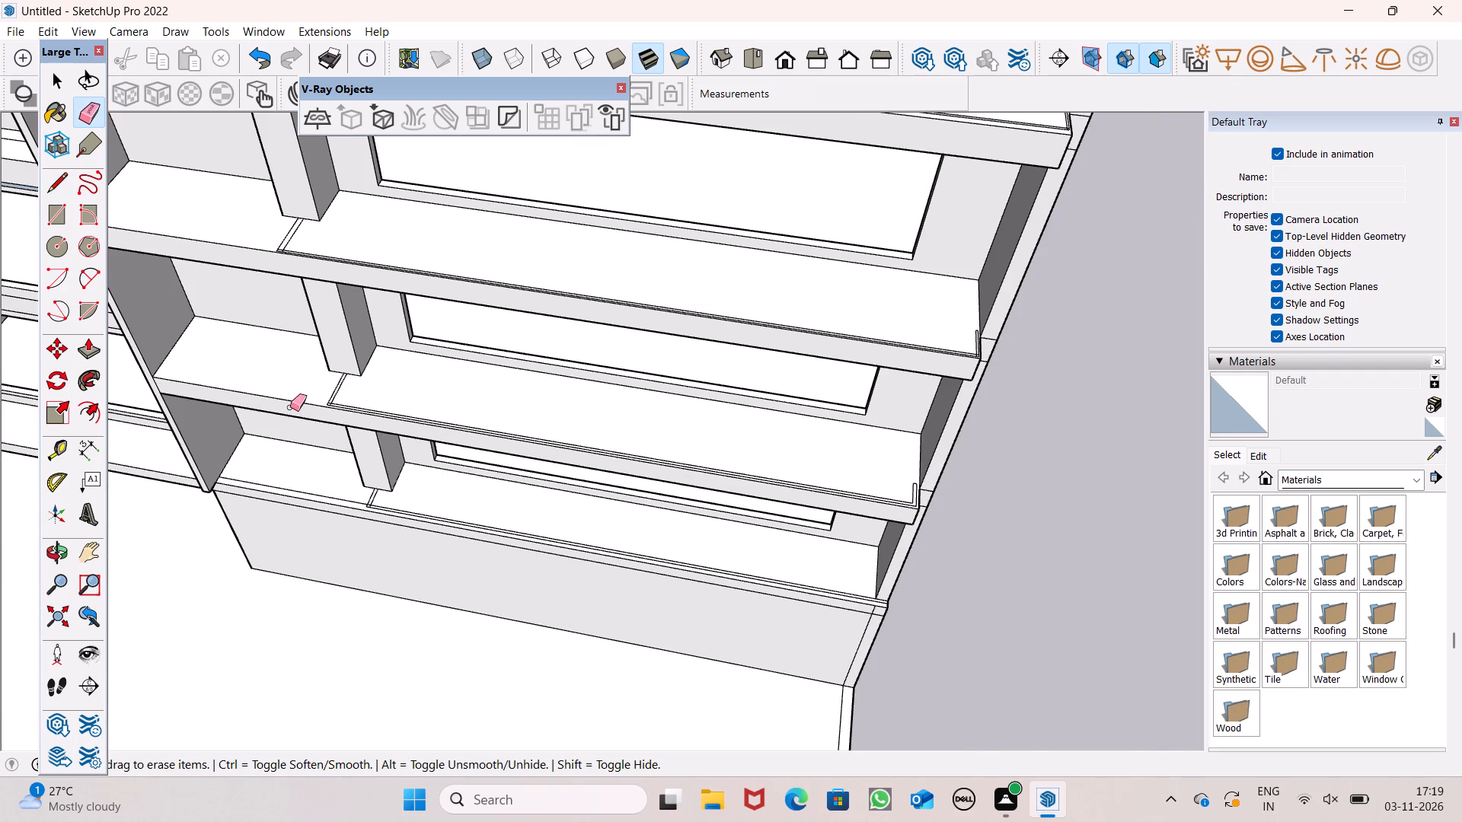
{"action": "scroll", "coordinate": [348, 355], "scroll_direction": "up", "scroll_amount": 7}
{"action": "scroll", "coordinate": [442, 438], "scroll_direction": "up", "scroll_amount": 5}
{"action": "scroll", "coordinate": [511, 520], "scroll_direction": "up", "scroll_amount": 8}
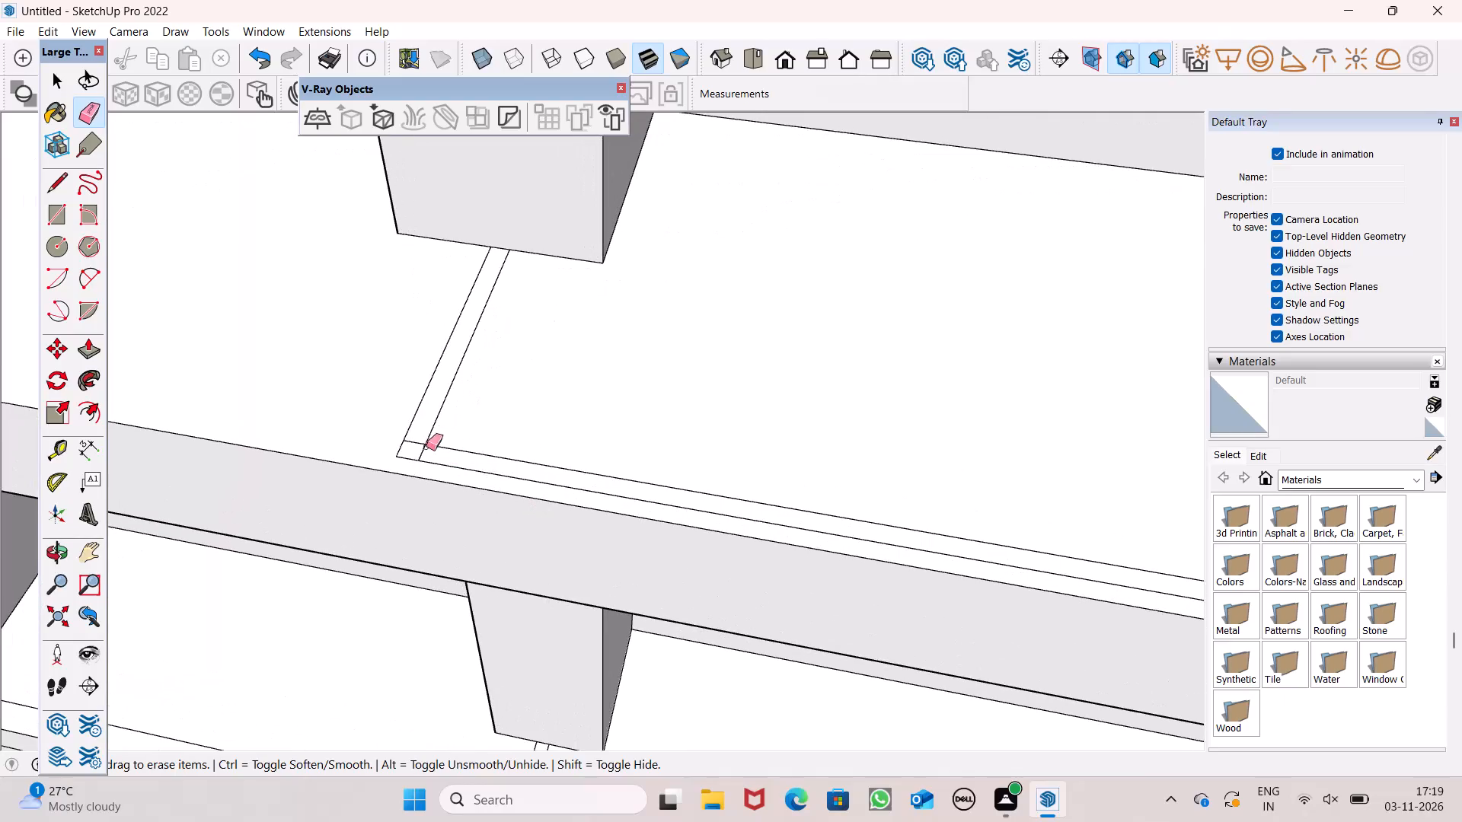
{"action": "scroll", "coordinate": [424, 448], "scroll_direction": "up", "scroll_amount": 4}
{"action": "left_click_drag", "start_coordinate": [410, 435], "coordinate": [422, 451]}
Erase the overlapping lines where the lowest slab's front strip meets its column strip.
{"action": "scroll", "coordinate": [422, 361], "scroll_direction": "down", "scroll_amount": 6}
{"action": "scroll", "coordinate": [471, 293], "scroll_direction": "down", "scroll_amount": 4}
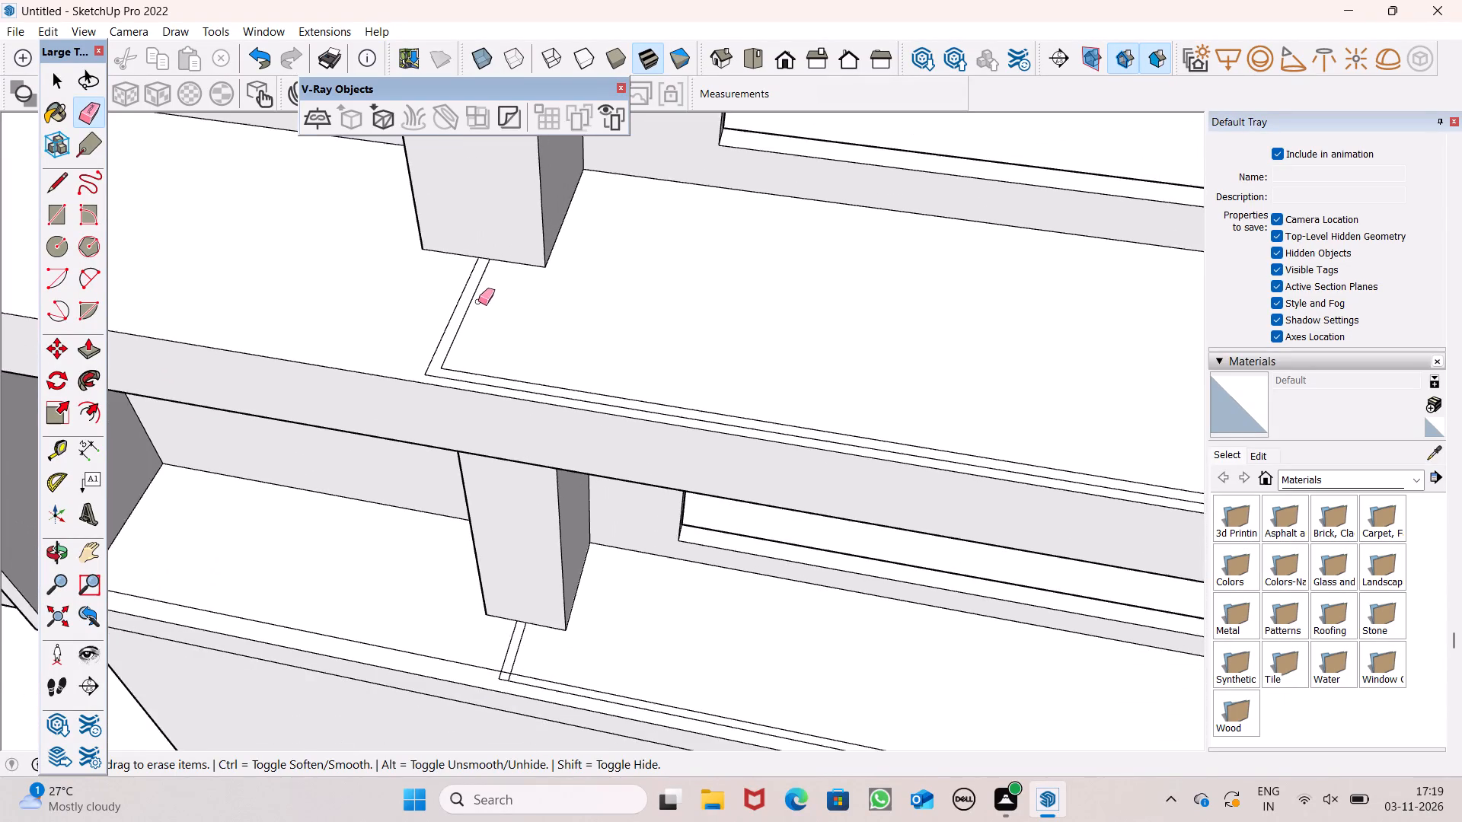
{"action": "scroll", "coordinate": [495, 300], "scroll_direction": "down", "scroll_amount": 9}
{"action": "scroll", "coordinate": [527, 397], "scroll_direction": "down", "scroll_amount": 1}
{"action": "scroll", "coordinate": [520, 499], "scroll_direction": "up", "scroll_amount": 6}
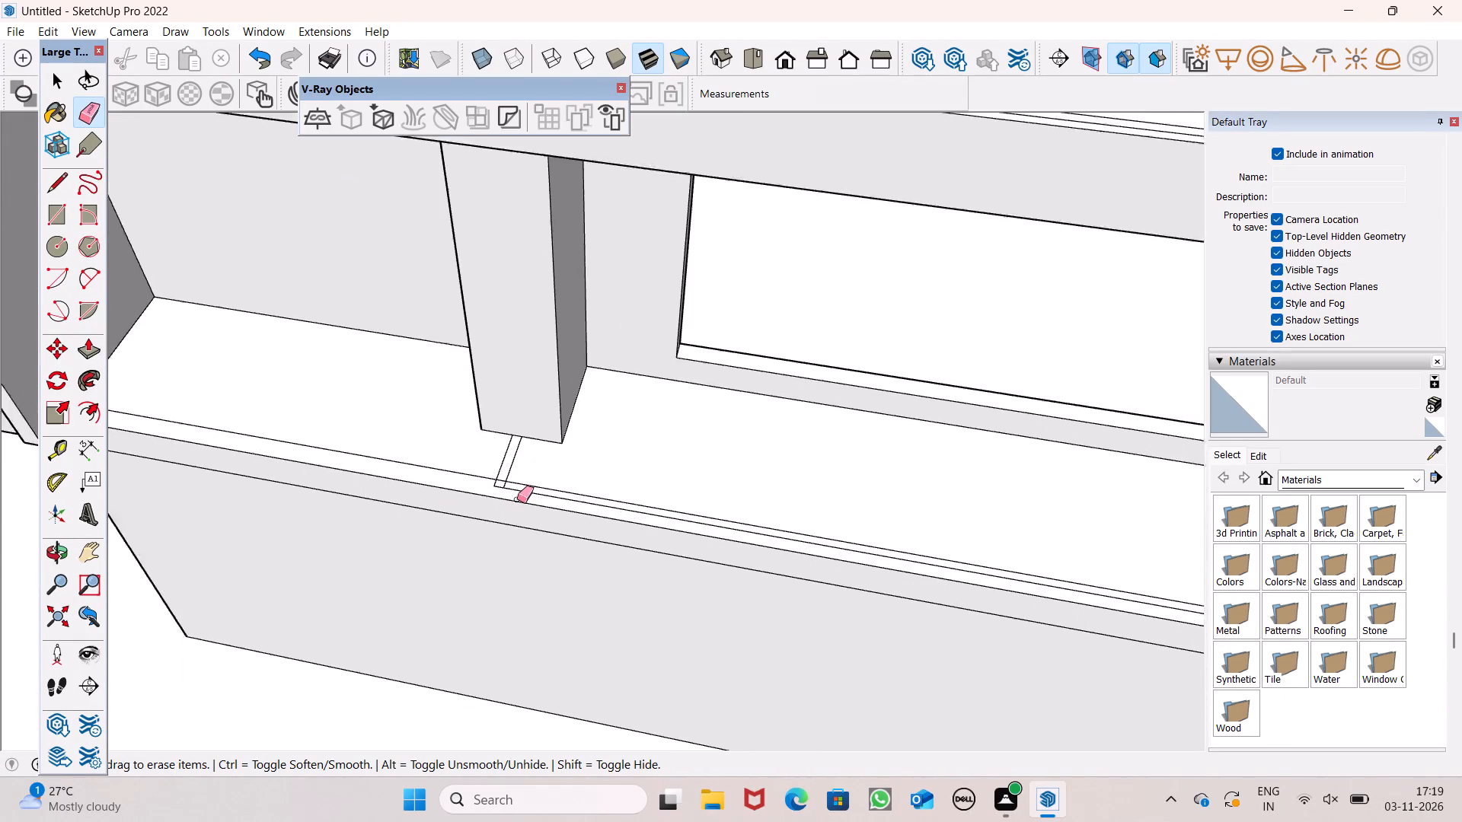
{"action": "scroll", "coordinate": [517, 499], "scroll_direction": "up", "scroll_amount": 2}
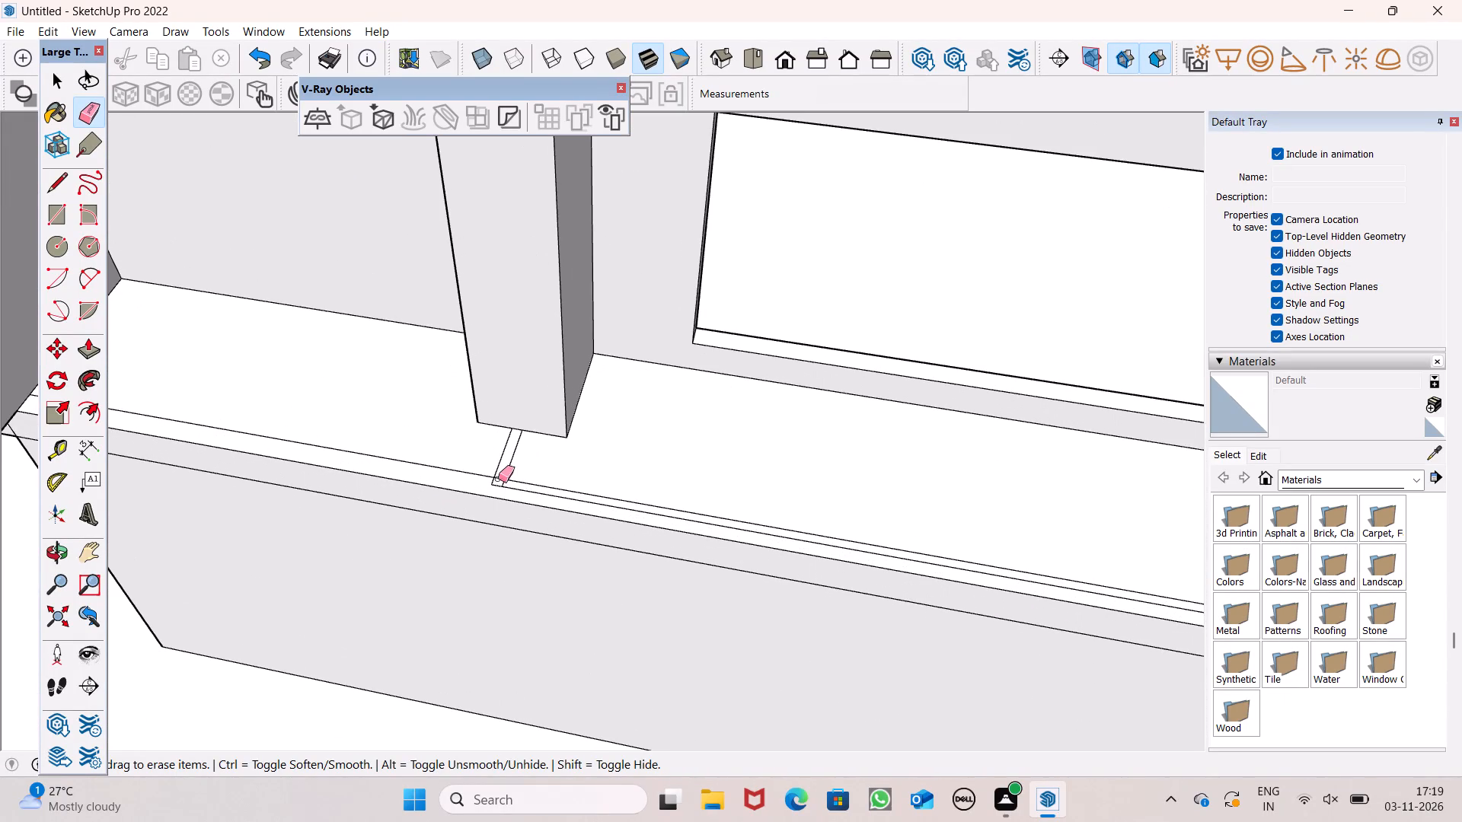
{"action": "scroll", "coordinate": [498, 479], "scroll_direction": "up", "scroll_amount": 14}
{"action": "left_click_drag", "start_coordinate": [503, 460], "coordinate": [519, 483]}
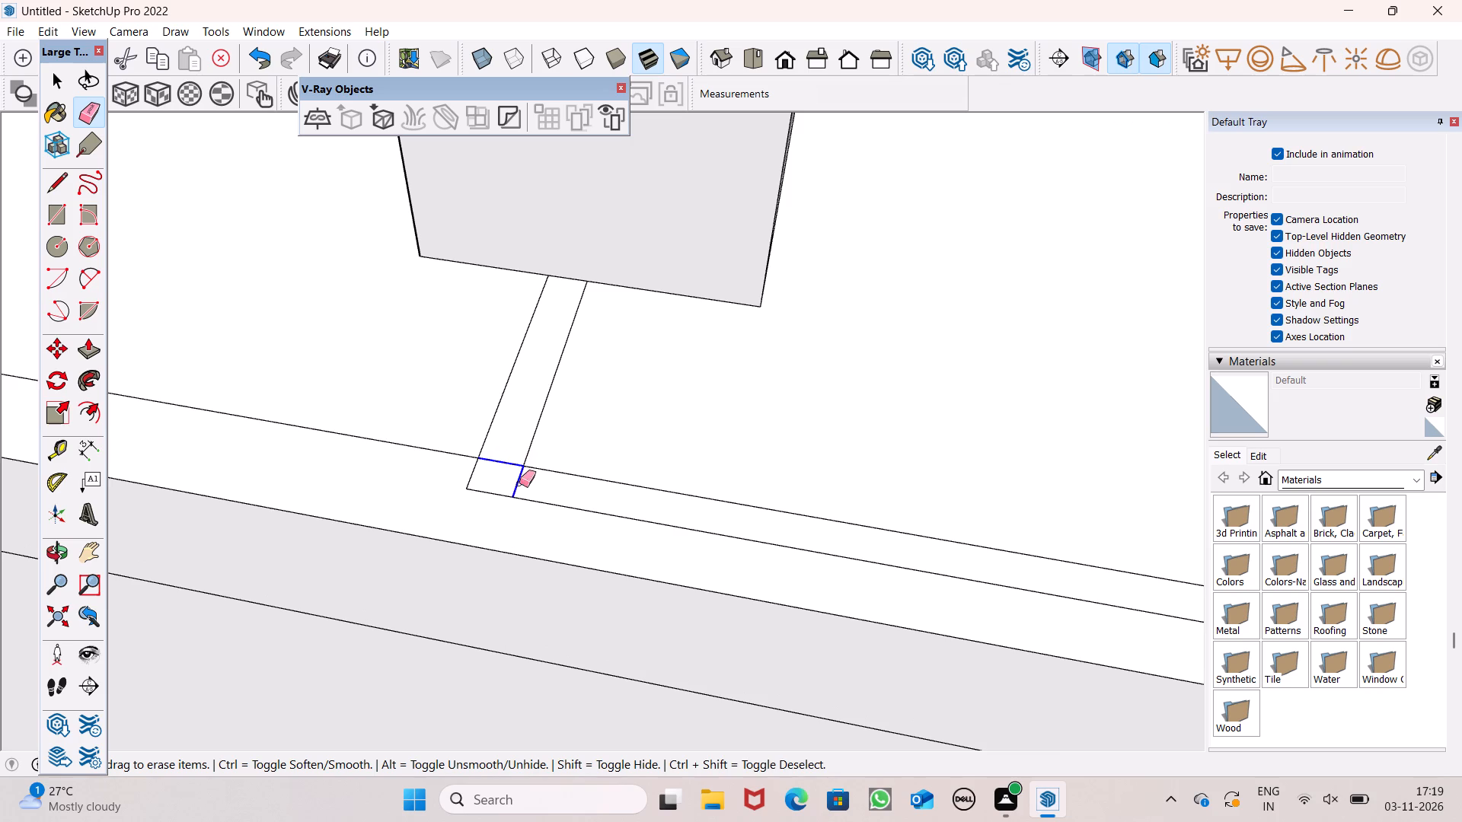
{"action": "left_click_drag", "start_coordinate": [519, 483], "coordinate": [521, 485]}
Erase the overlapping lines where the third-lowest slab's front strip meets its end strip.
{"action": "scroll", "coordinate": [427, 365], "scroll_direction": "down", "scroll_amount": 7}
{"action": "scroll", "coordinate": [260, 356], "scroll_direction": "down", "scroll_amount": 14}
{"action": "scroll", "coordinate": [274, 378], "scroll_direction": "down", "scroll_amount": 7}
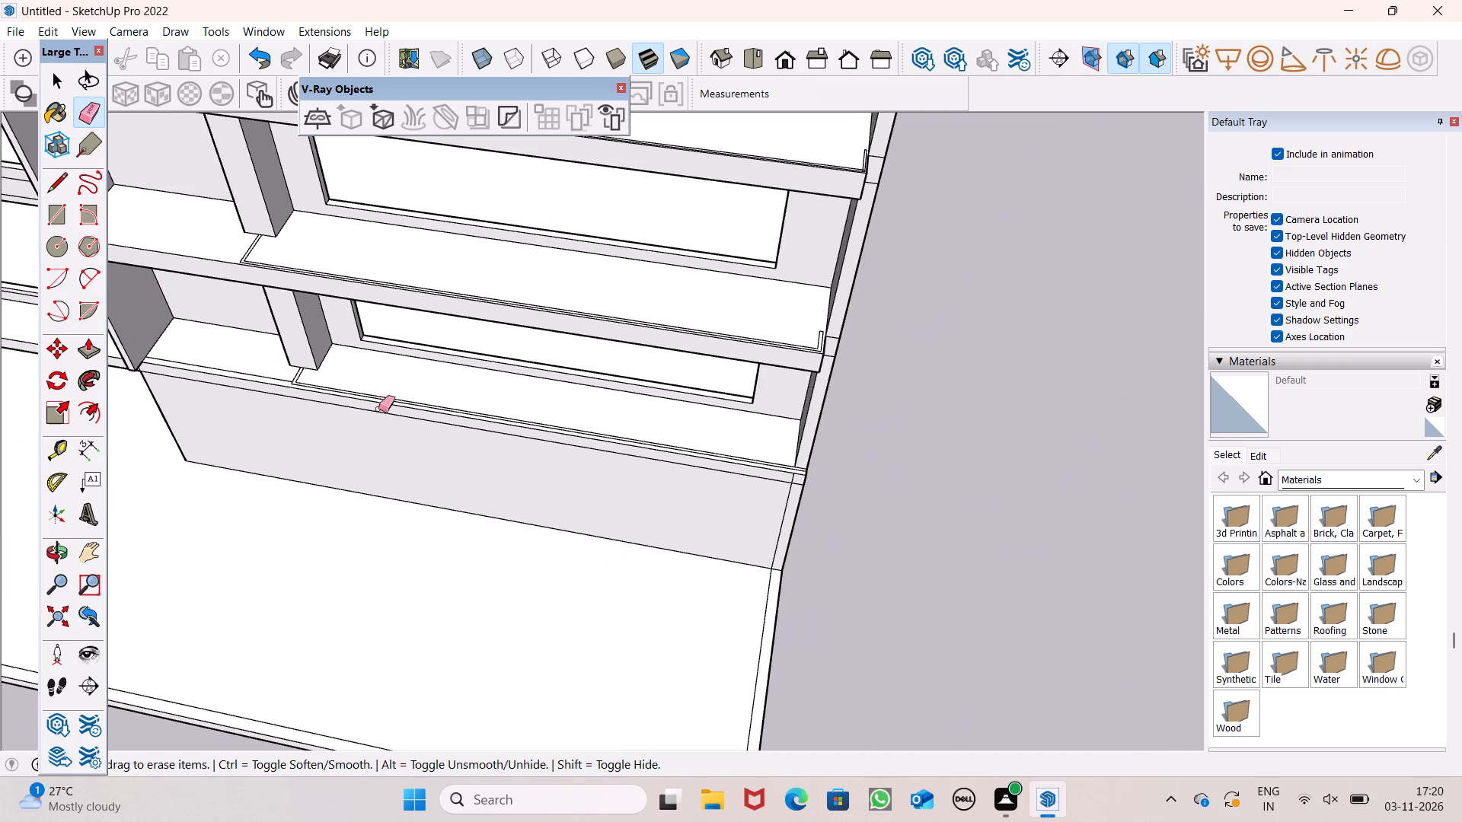
{"action": "scroll", "coordinate": [746, 475], "scroll_direction": "up", "scroll_amount": 6}
{"action": "scroll", "coordinate": [816, 355], "scroll_direction": "up", "scroll_amount": 1}
{"action": "scroll", "coordinate": [815, 443], "scroll_direction": "down", "scroll_amount": 7}
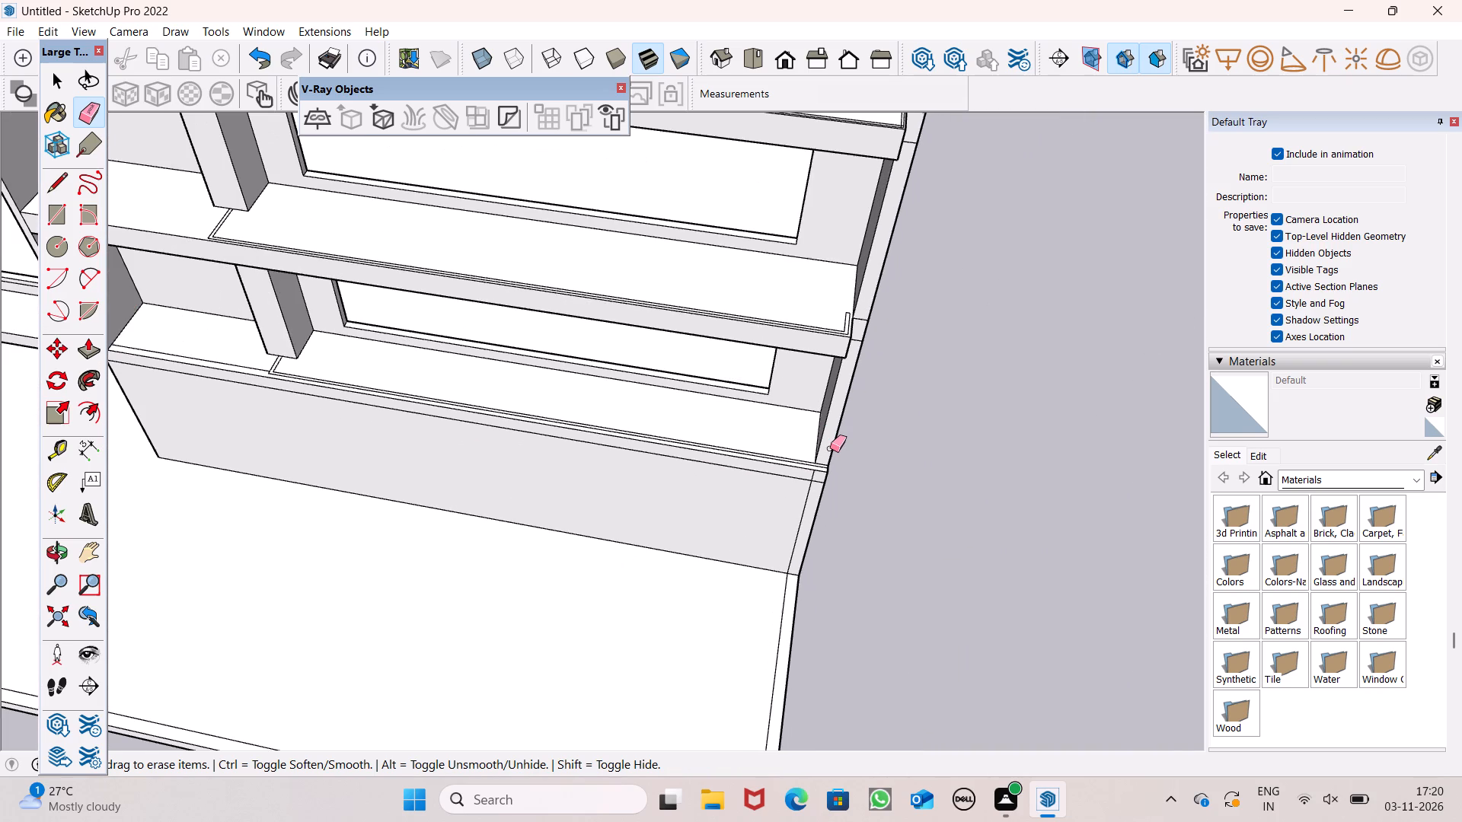
{"action": "scroll", "coordinate": [839, 464], "scroll_direction": "down", "scroll_amount": 6}
{"action": "scroll", "coordinate": [812, 385], "scroll_direction": "up", "scroll_amount": 6}
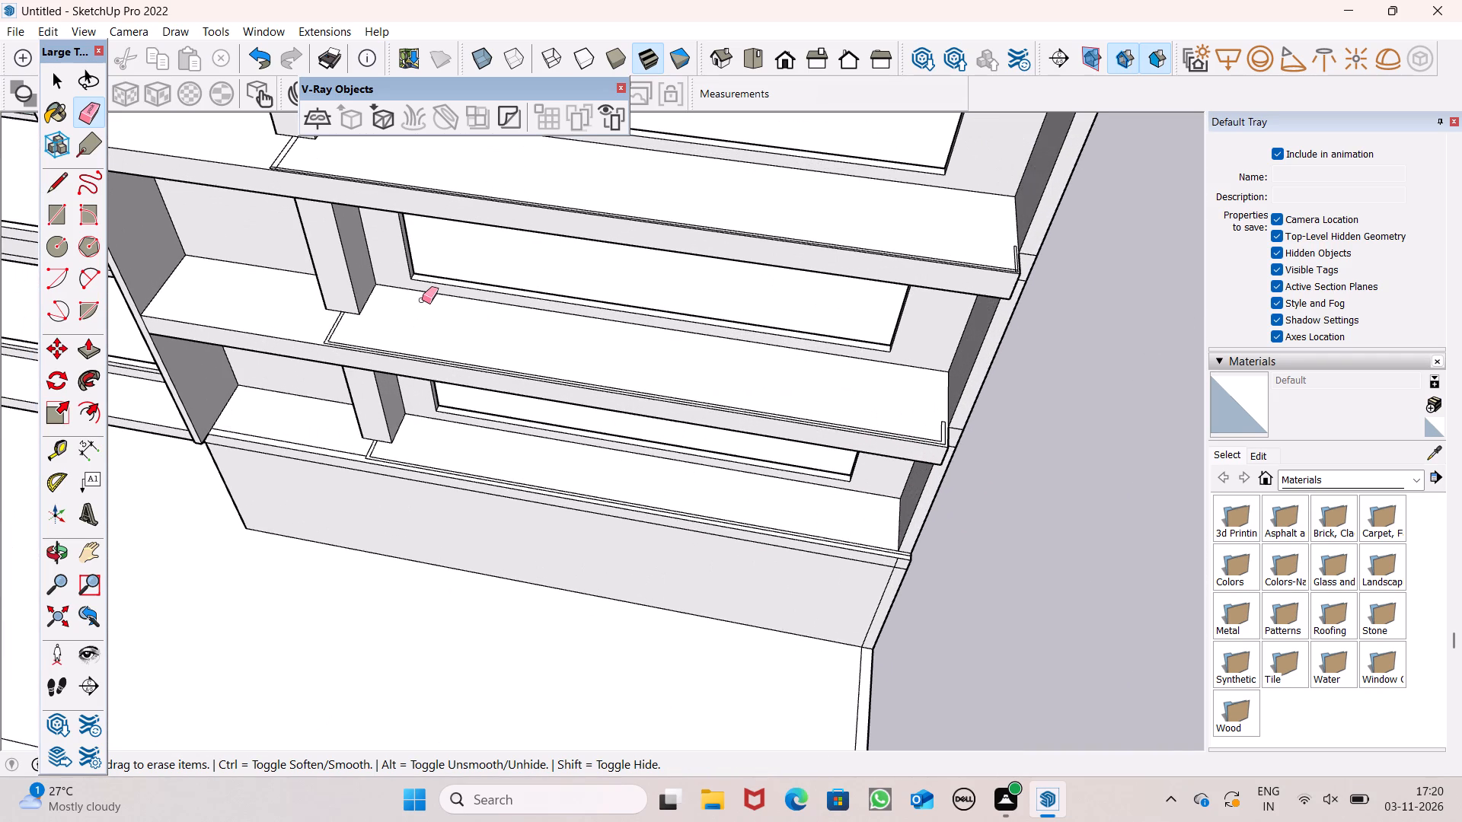
{"action": "scroll", "coordinate": [907, 271], "scroll_direction": "up", "scroll_amount": 6}
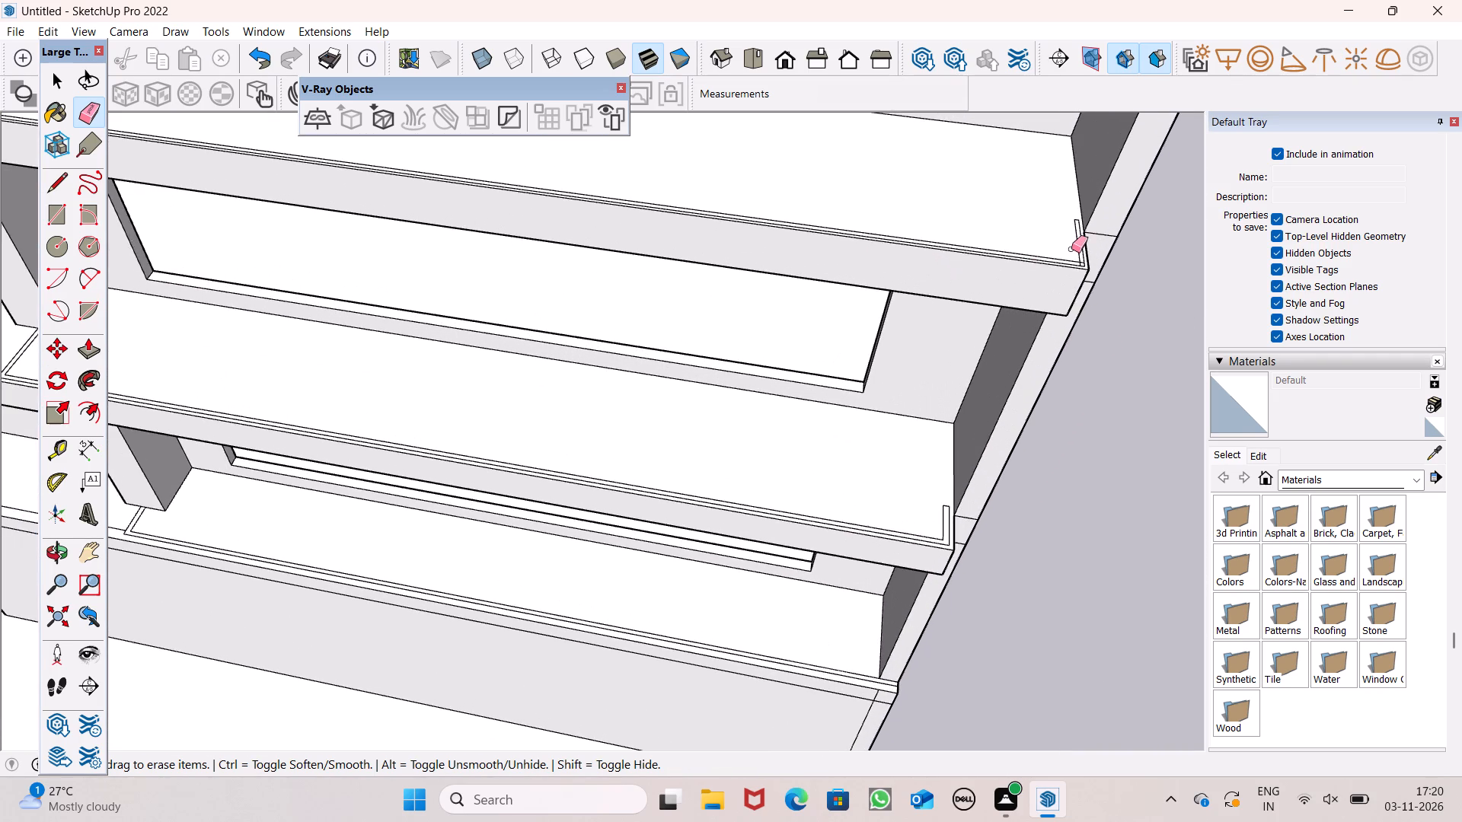
{"action": "scroll", "coordinate": [1077, 249], "scroll_direction": "up", "scroll_amount": 8}
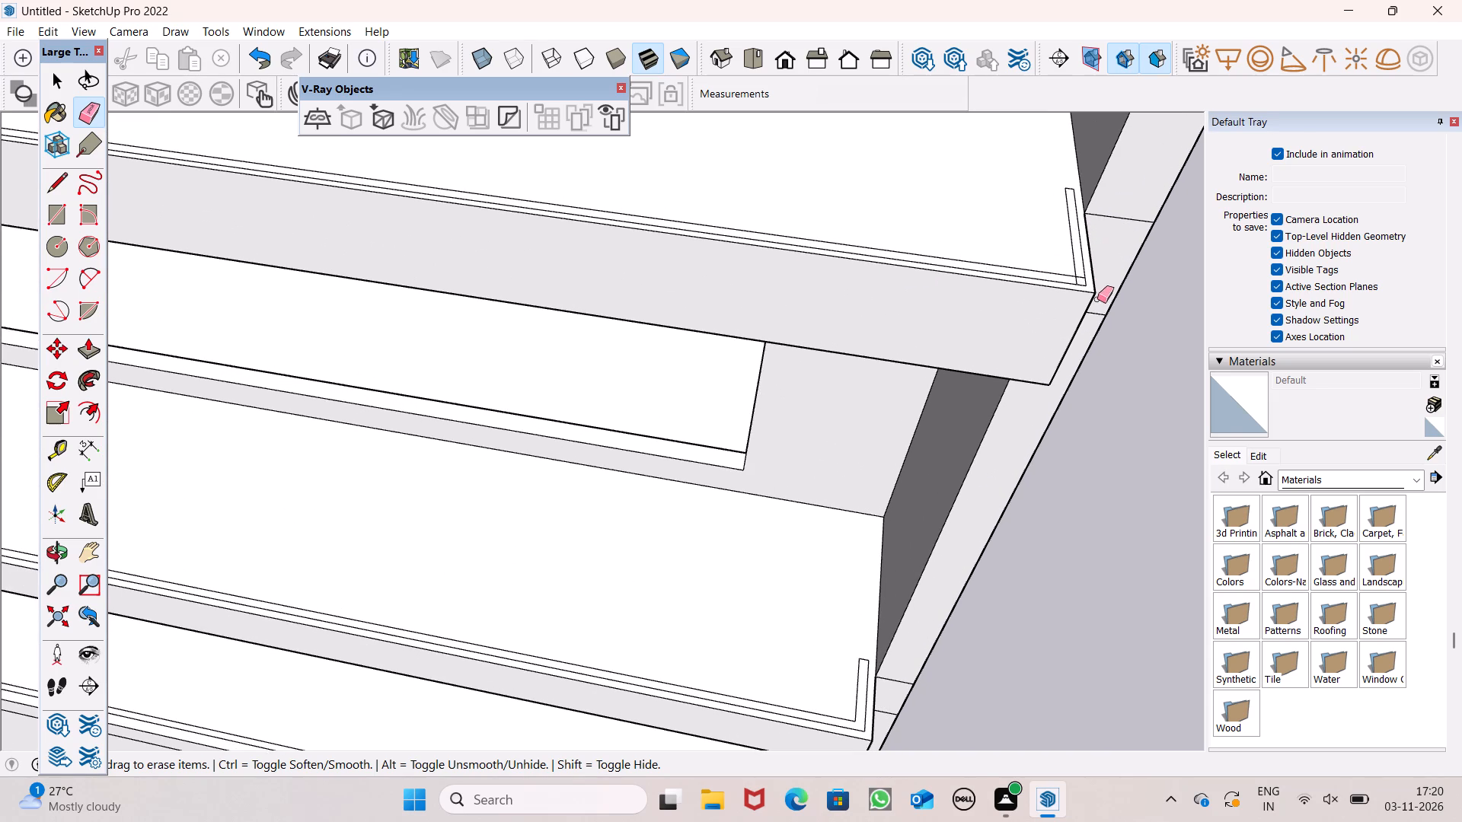
{"action": "scroll", "coordinate": [1077, 263], "scroll_direction": "up", "scroll_amount": 10}
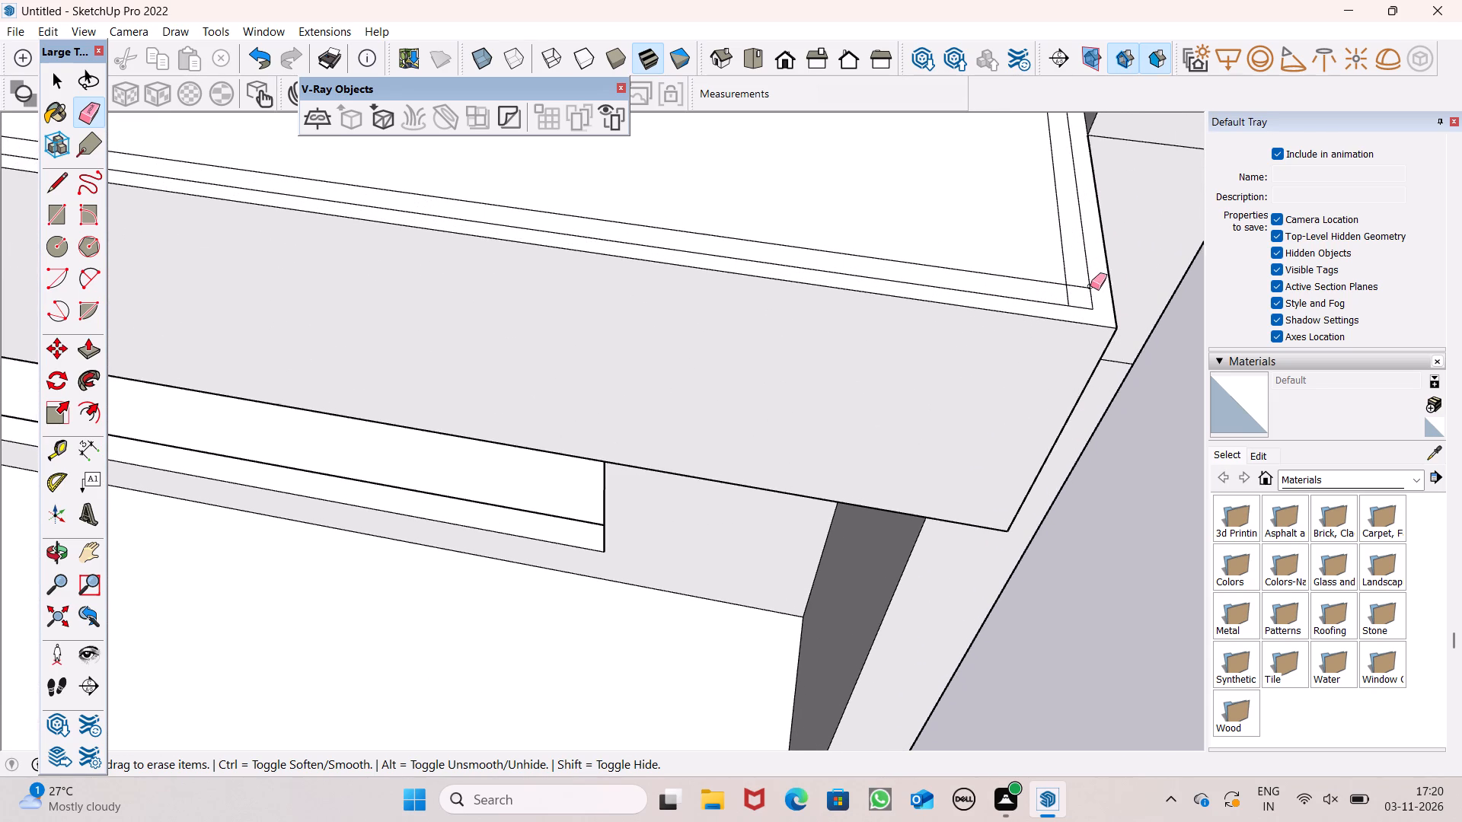
{"action": "scroll", "coordinate": [1086, 288], "scroll_direction": "up", "scroll_amount": 5}
{"action": "left_click_drag", "start_coordinate": [1079, 283], "coordinate": [1050, 301]}
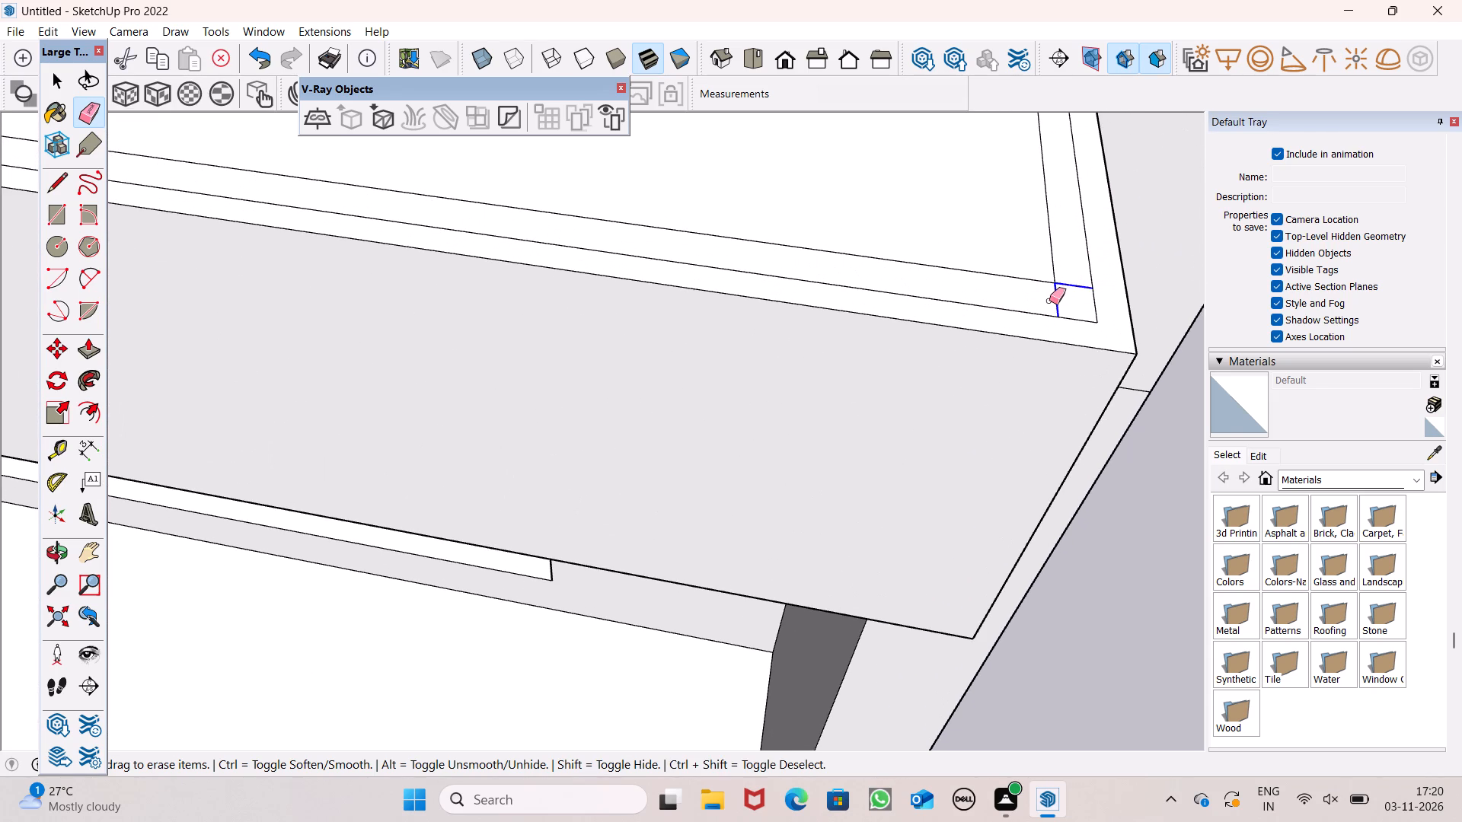
Erase the overlapping lines where the third-lowest slab's front strip meets its column strip.
{"action": "scroll", "coordinate": [1103, 378], "scroll_direction": "down", "scroll_amount": 18}
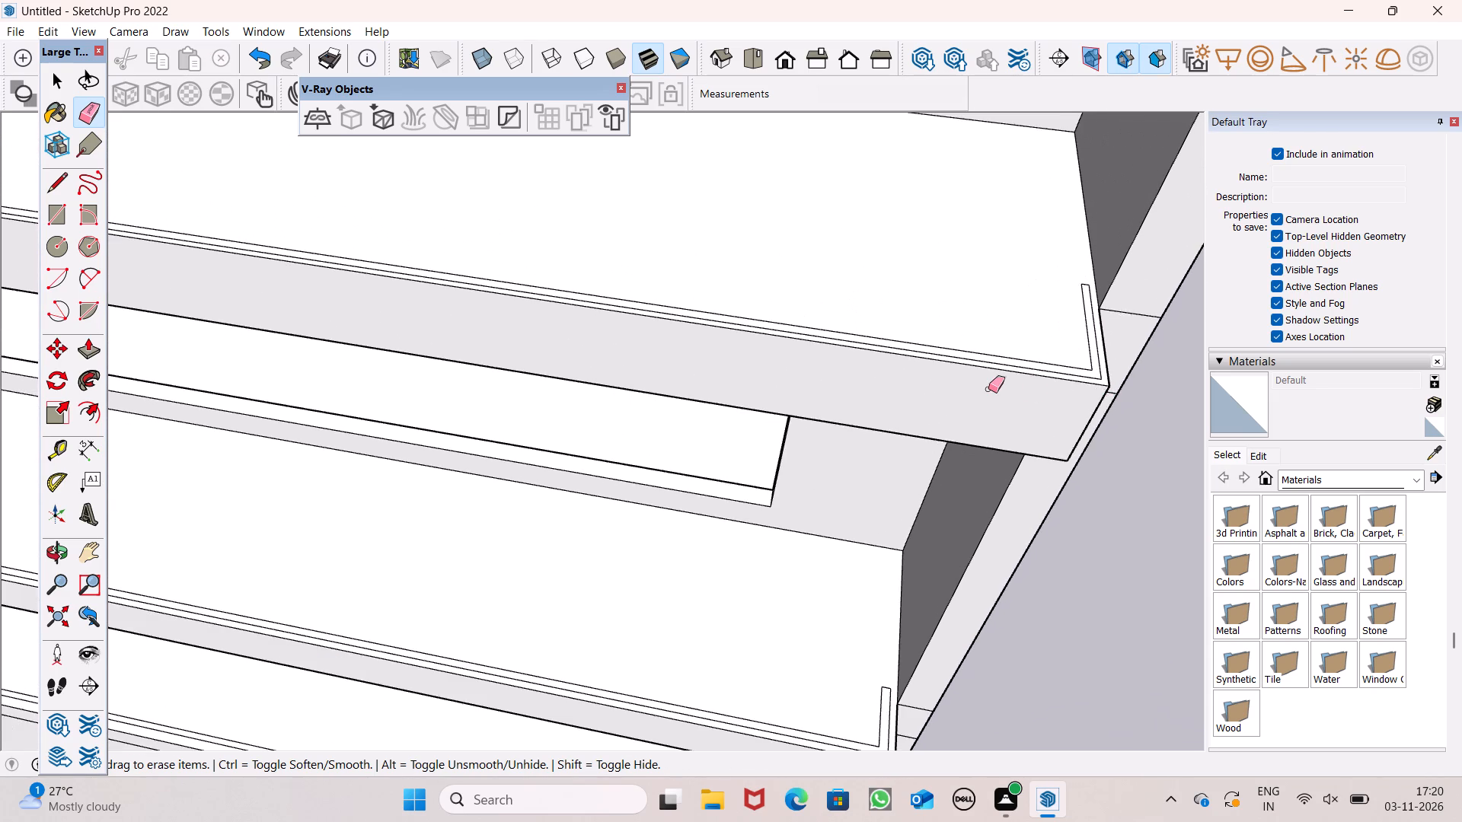
{"action": "scroll", "coordinate": [988, 389], "scroll_direction": "down", "scroll_amount": 18}
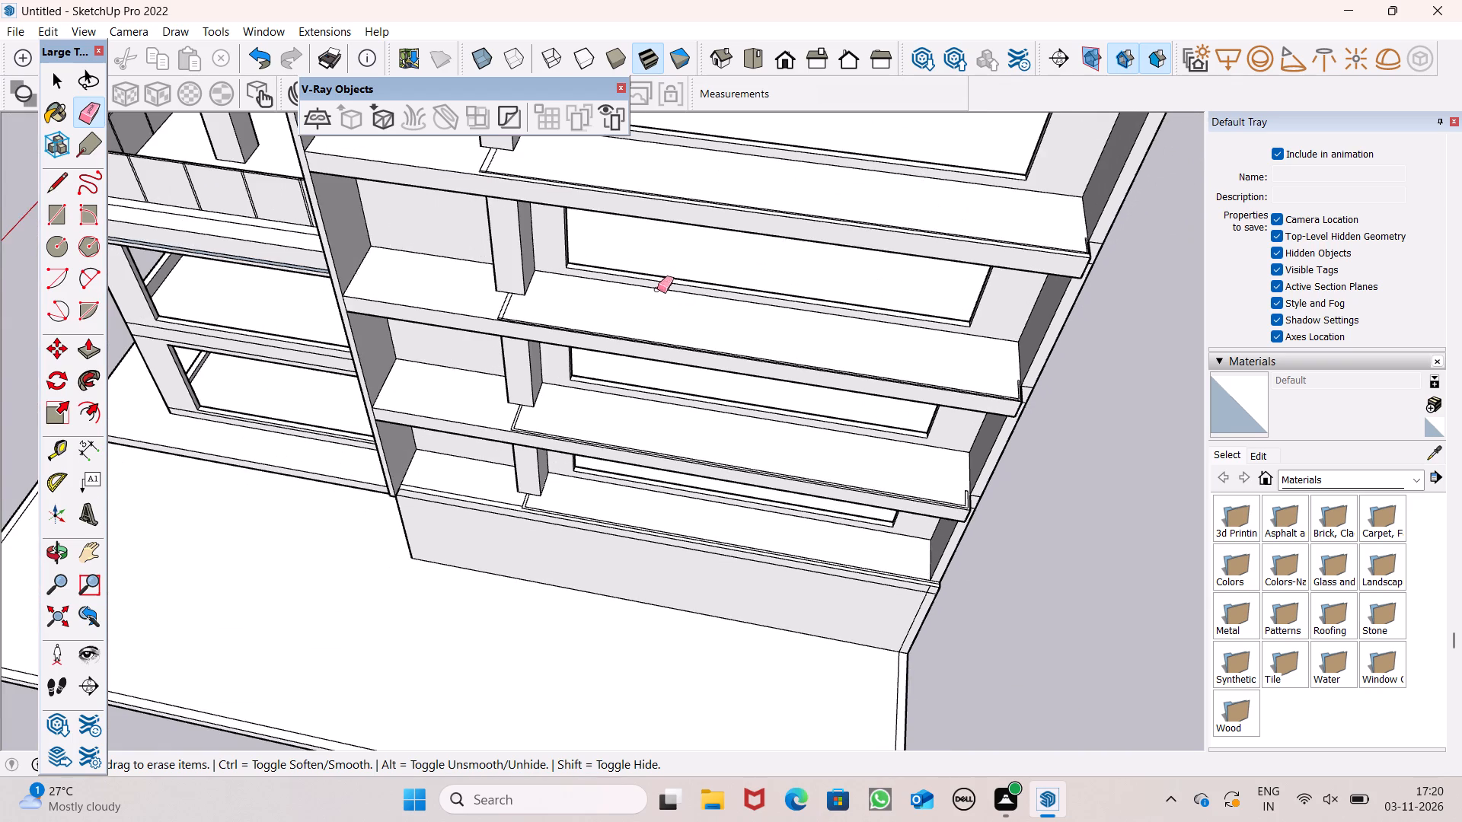
{"action": "scroll", "coordinate": [522, 294], "scroll_direction": "up", "scroll_amount": 7}
{"action": "scroll", "coordinate": [404, 267], "scroll_direction": "up", "scroll_amount": 7}
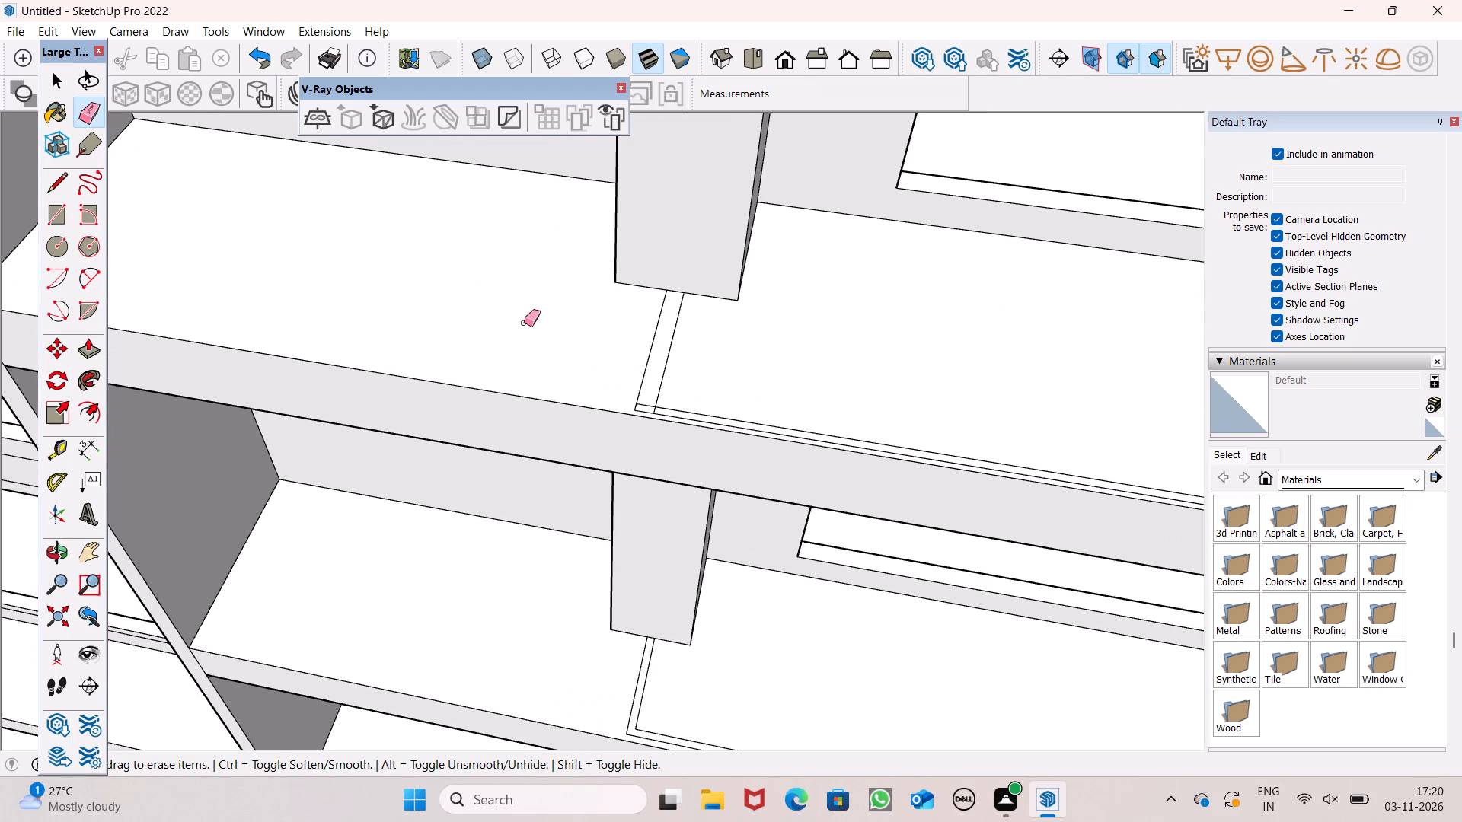
{"action": "scroll", "coordinate": [615, 384], "scroll_direction": "up", "scroll_amount": 6}
{"action": "scroll", "coordinate": [707, 442], "scroll_direction": "up", "scroll_amount": 7}
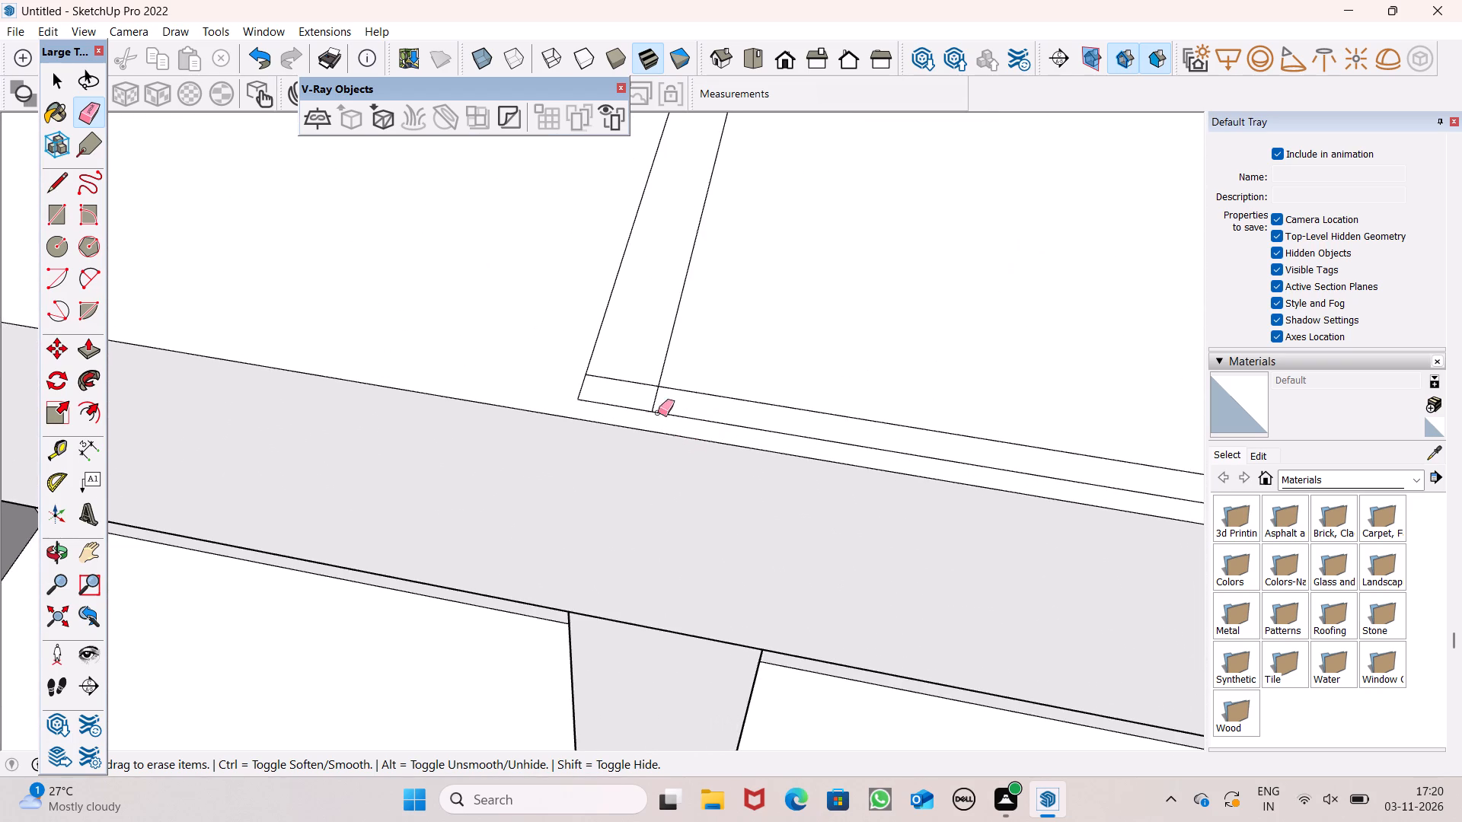
{"action": "scroll", "coordinate": [655, 408], "scroll_direction": "up", "scroll_amount": 6}
{"action": "left_click_drag", "start_coordinate": [627, 352], "coordinate": [659, 387]}
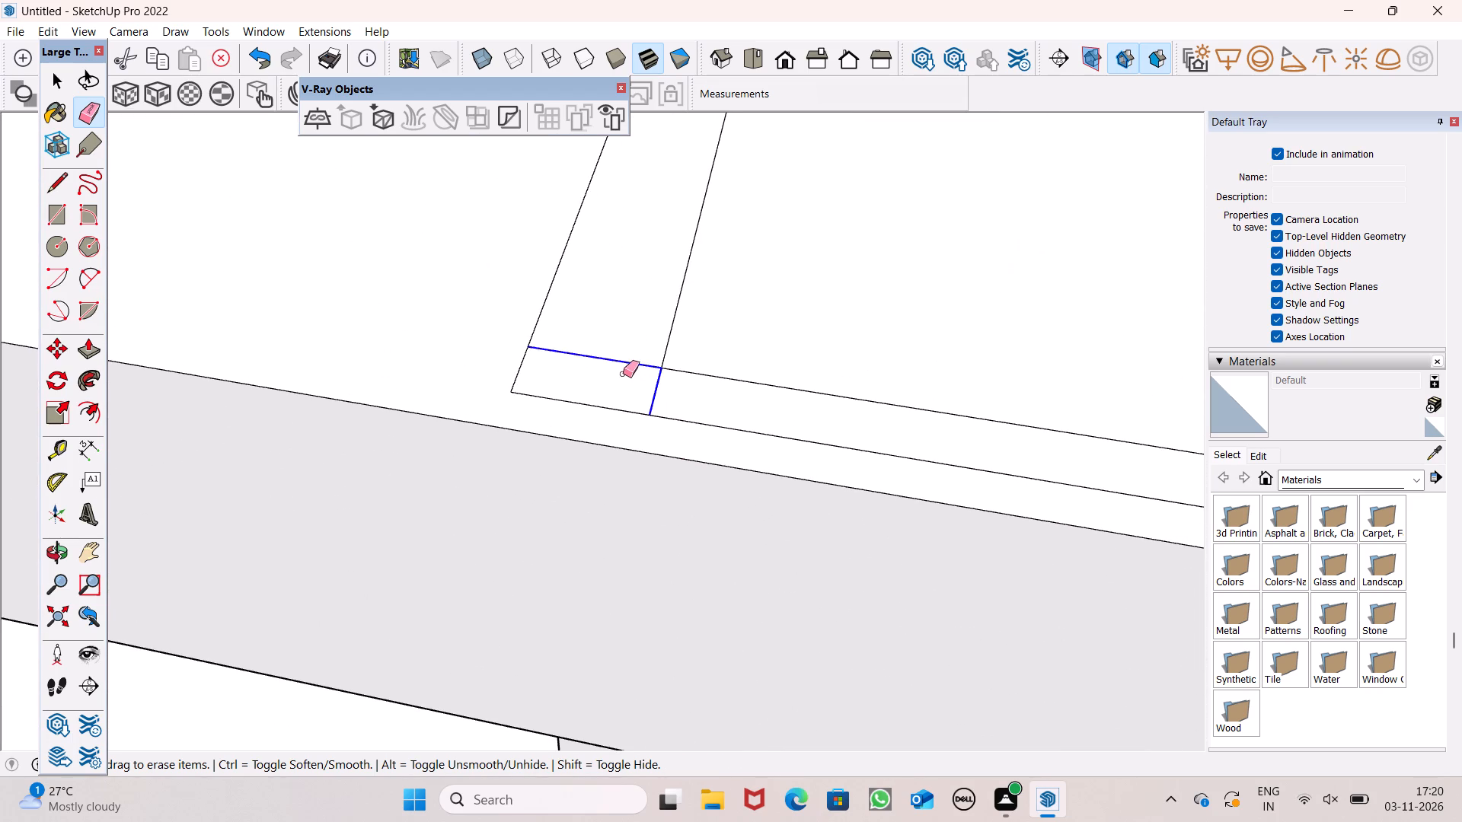
Erase the overlapping lines where the fourth-lowest slab's front strip meets its column strip.
{"action": "scroll", "coordinate": [621, 432], "scroll_direction": "down", "scroll_amount": 6}
{"action": "scroll", "coordinate": [643, 307], "scroll_direction": "down", "scroll_amount": 17}
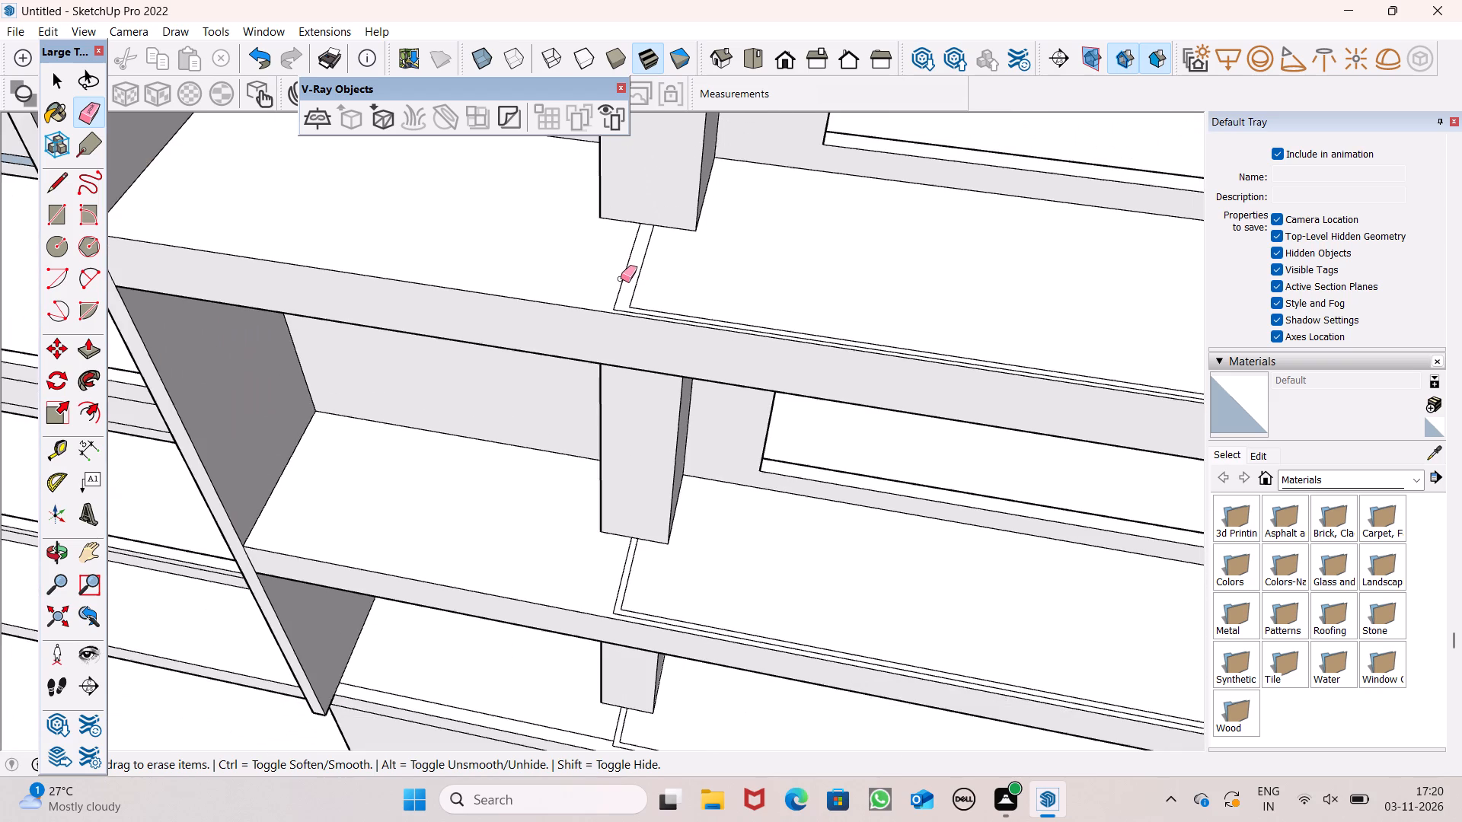
{"action": "scroll", "coordinate": [659, 368], "scroll_direction": "down", "scroll_amount": 14}
{"action": "scroll", "coordinate": [656, 263], "scroll_direction": "up", "scroll_amount": 6}
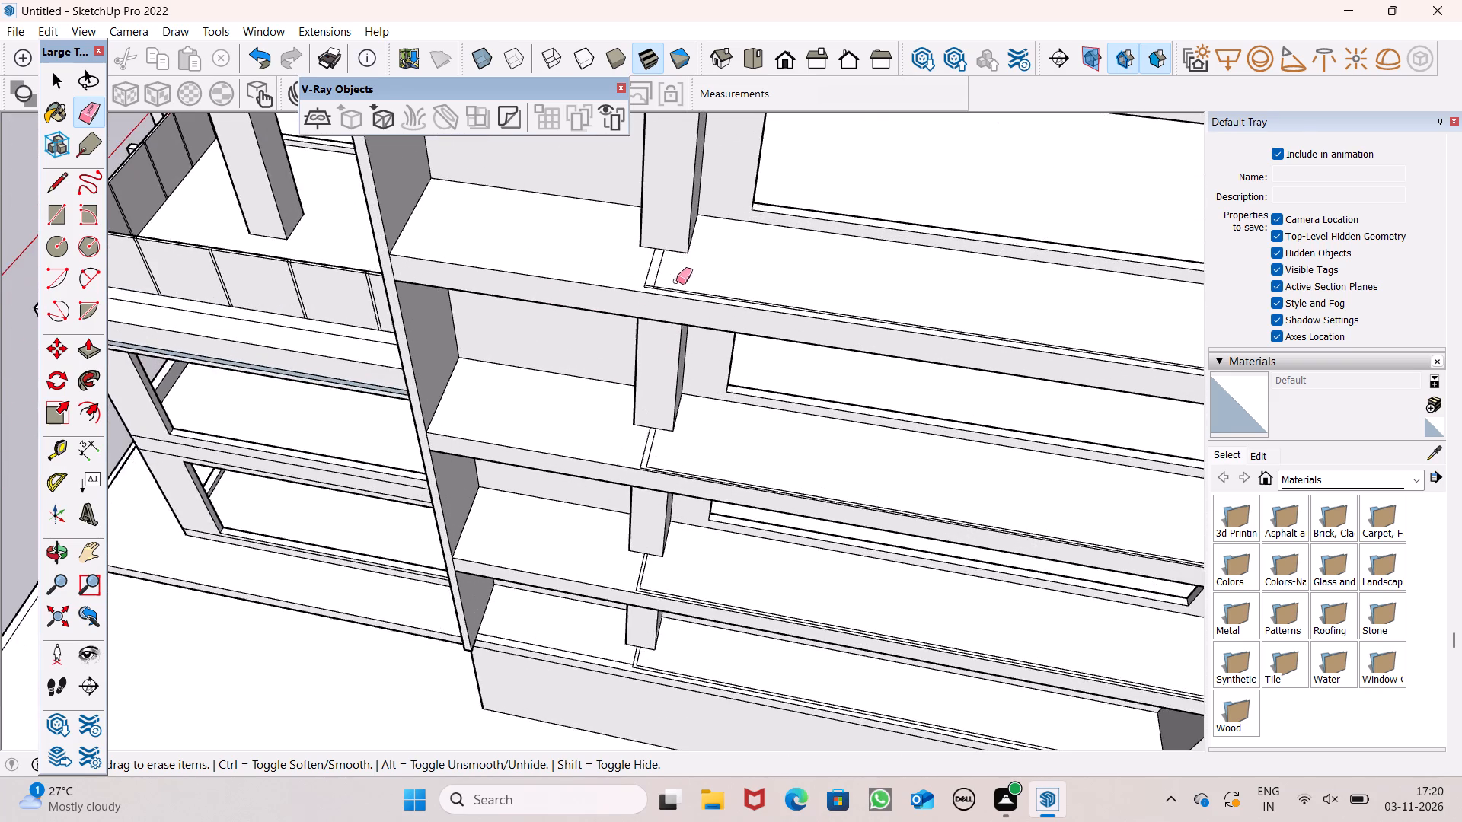
{"action": "scroll", "coordinate": [658, 288], "scroll_direction": "up", "scroll_amount": 17}
{"action": "scroll", "coordinate": [654, 270], "scroll_direction": "up", "scroll_amount": 8}
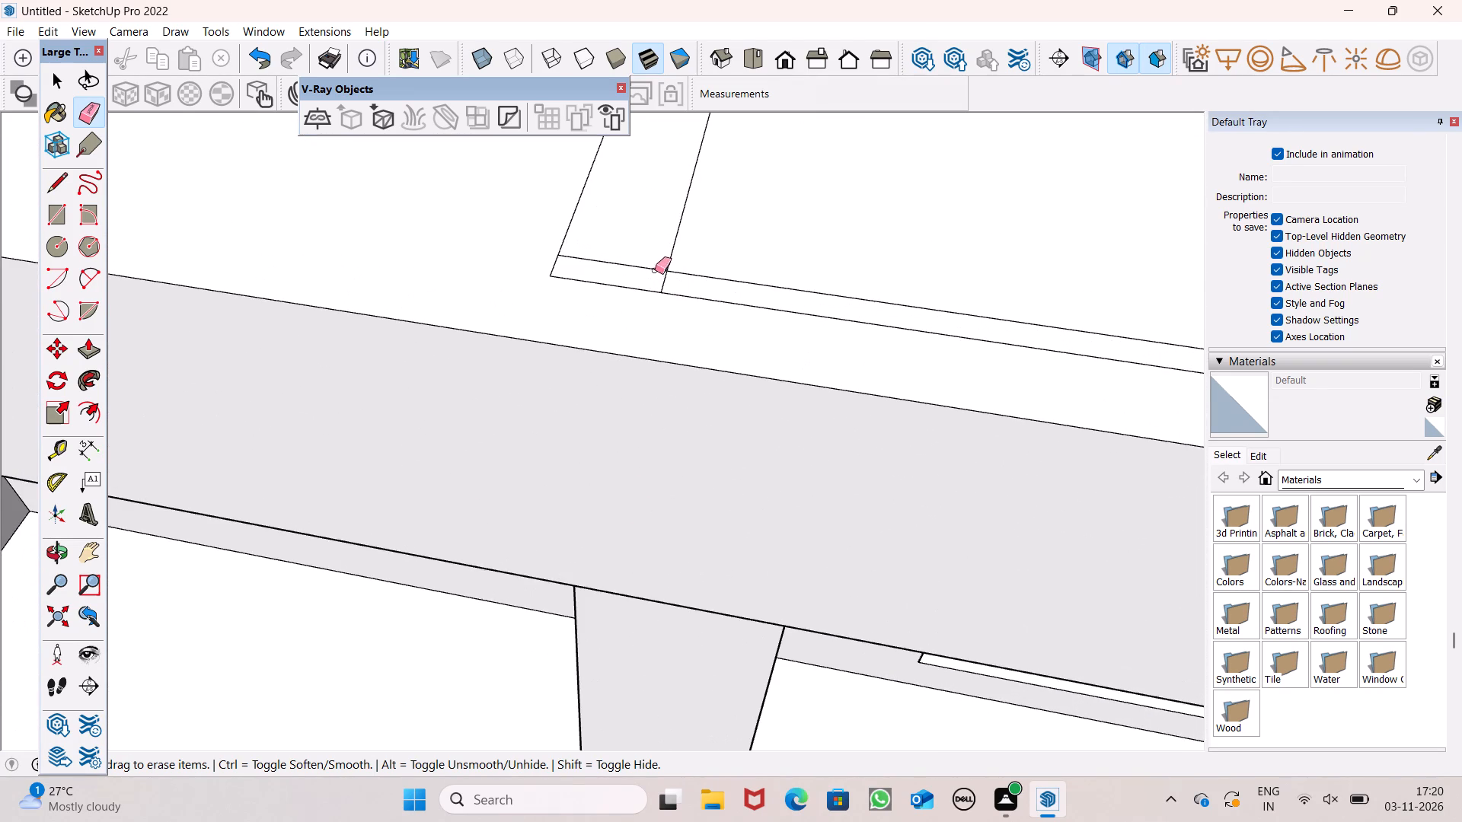
{"action": "left_click_drag", "start_coordinate": [656, 265], "coordinate": [663, 282]}
Erase the overlapping lines where the fourth-lowest slab's front strip meets its end strip.
{"action": "scroll", "coordinate": [526, 225], "scroll_direction": "down", "scroll_amount": 7}
{"action": "scroll", "coordinate": [412, 273], "scroll_direction": "down", "scroll_amount": 13}
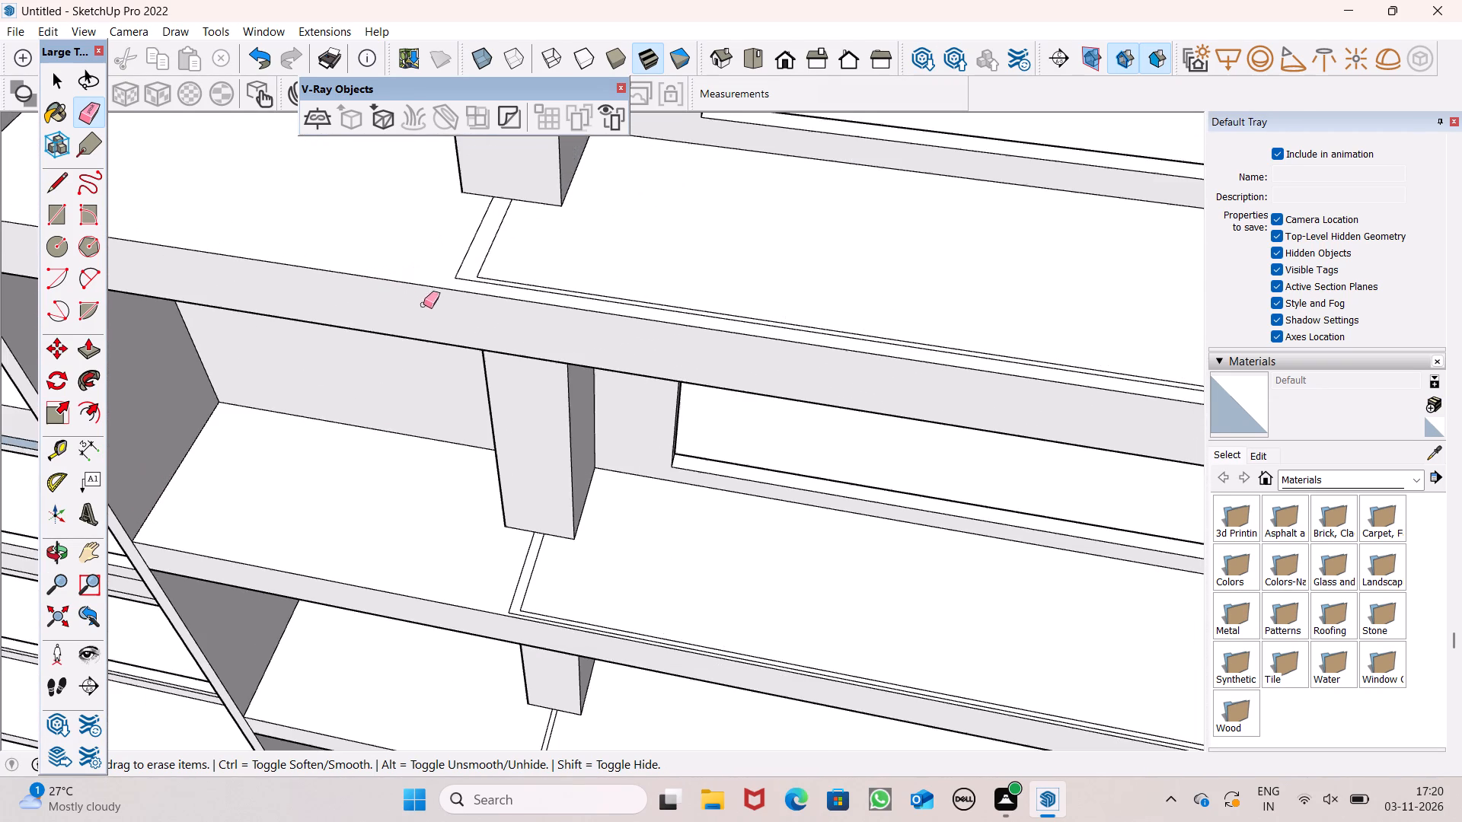
{"action": "scroll", "coordinate": [407, 301], "scroll_direction": "down", "scroll_amount": 13}
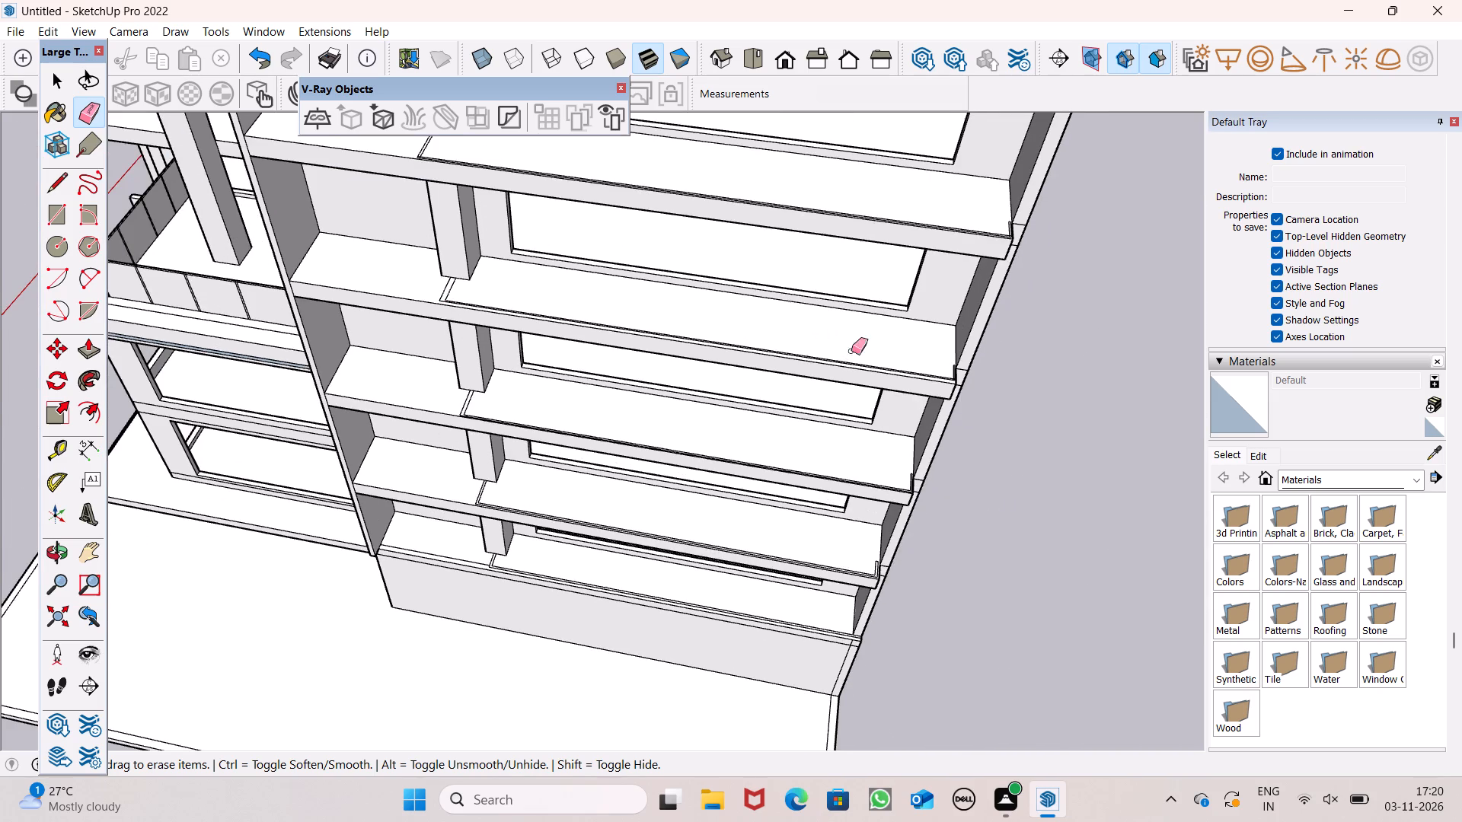
{"action": "scroll", "coordinate": [851, 351], "scroll_direction": "up", "scroll_amount": 9}
{"action": "scroll", "coordinate": [970, 381], "scroll_direction": "up", "scroll_amount": 16}
{"action": "scroll", "coordinate": [977, 362], "scroll_direction": "up", "scroll_amount": 5}
{"action": "left_click_drag", "start_coordinate": [977, 345], "coordinate": [966, 352]}
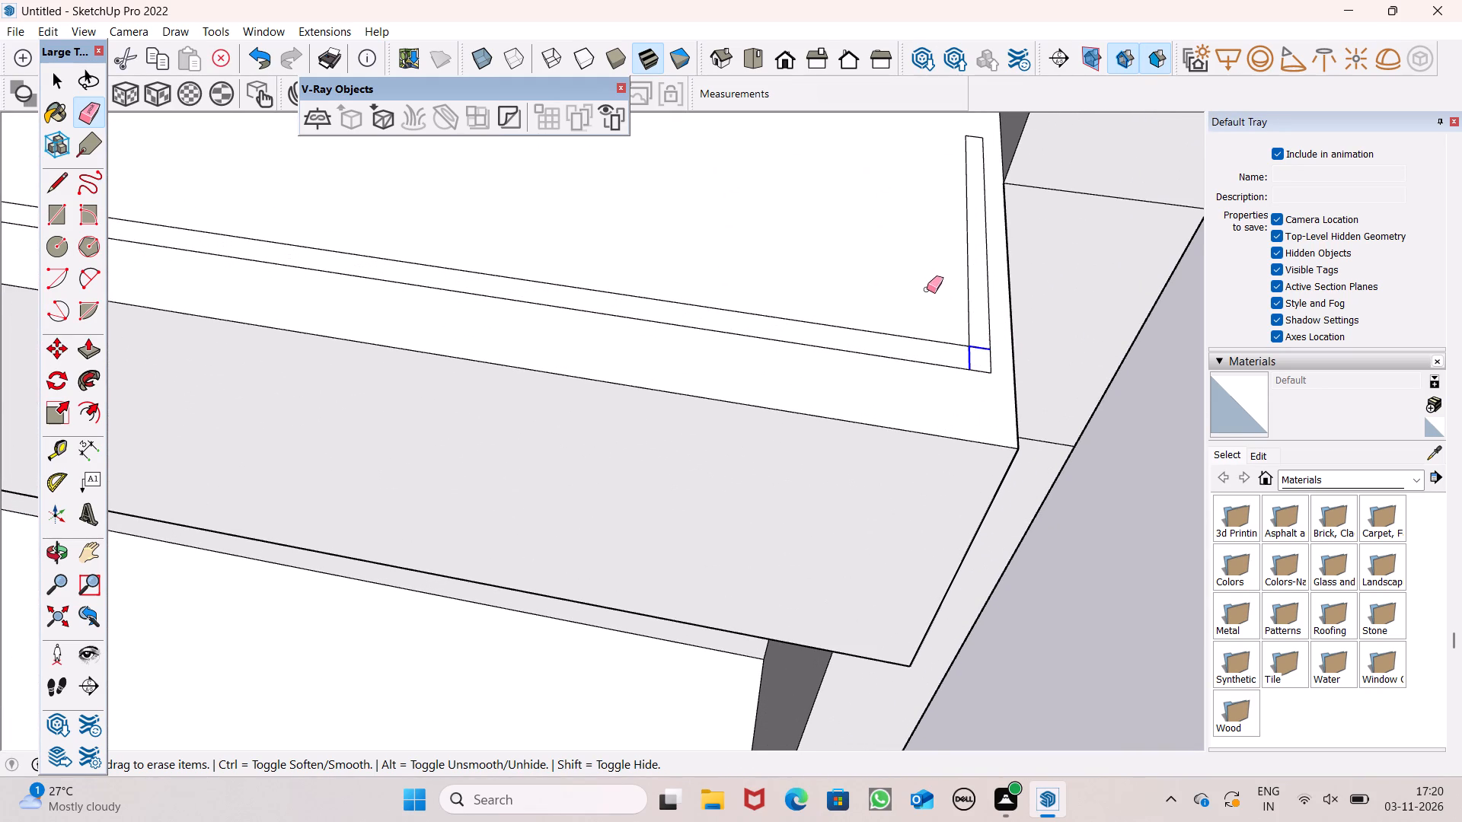
Erase the overlapping lines where the fifth-lowest slab's front strip meets its end strip.
{"action": "scroll", "coordinate": [927, 288], "scroll_direction": "down", "scroll_amount": 17}
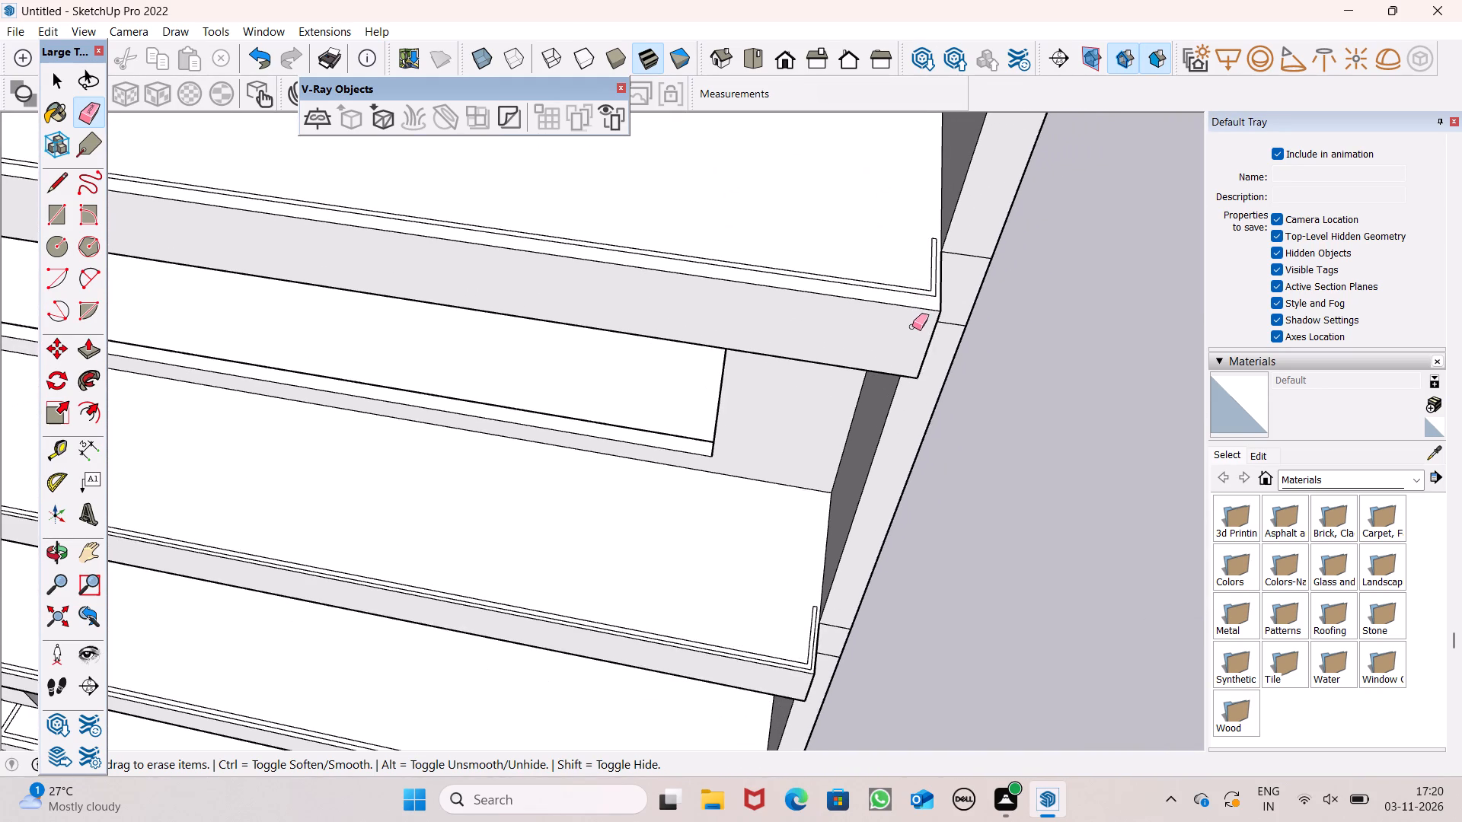
{"action": "scroll", "coordinate": [888, 428], "scroll_direction": "down", "scroll_amount": 13}
{"action": "scroll", "coordinate": [885, 276], "scroll_direction": "up", "scroll_amount": 8}
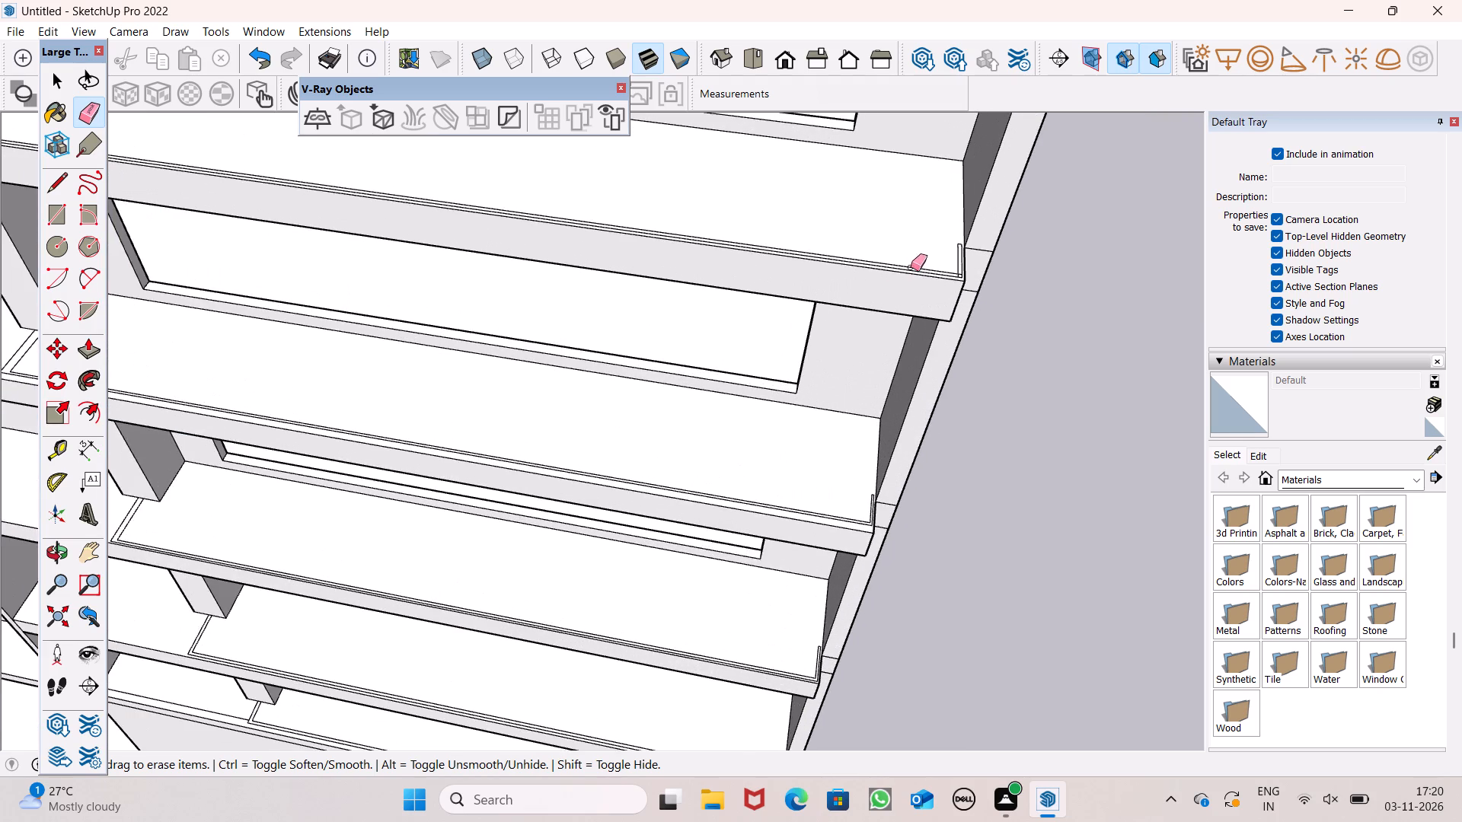
{"action": "scroll", "coordinate": [951, 267], "scroll_direction": "up", "scroll_amount": 15}
{"action": "scroll", "coordinate": [964, 286], "scroll_direction": "up", "scroll_amount": 13}
{"action": "left_click_drag", "start_coordinate": [975, 253], "coordinate": [953, 272]}
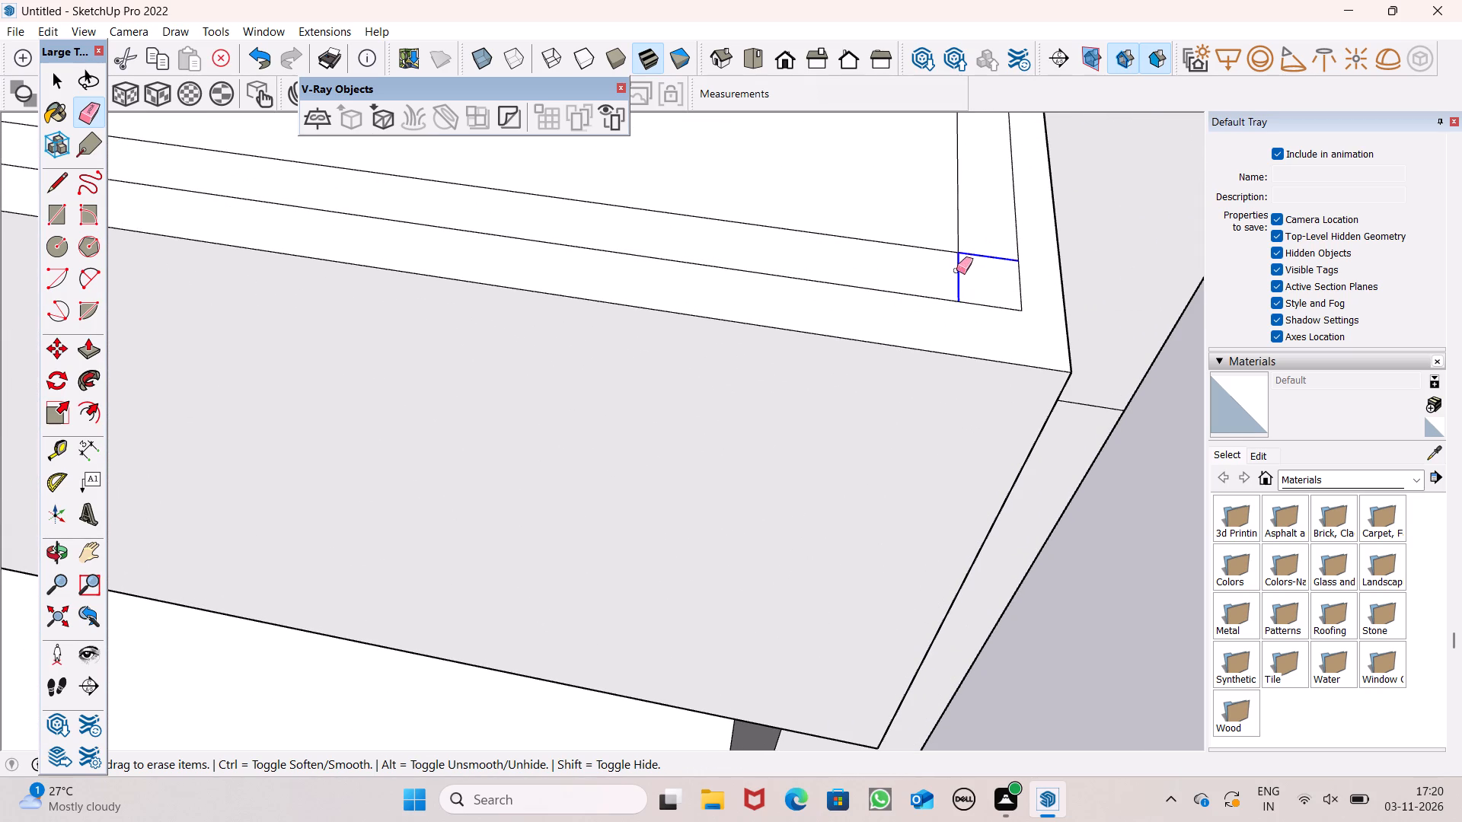
Erase the overlapping lines where the fifth-lowest slab's front strip meets its column strip.
{"action": "scroll", "coordinate": [994, 310], "scroll_direction": "down", "scroll_amount": 5}
{"action": "scroll", "coordinate": [1077, 359], "scroll_direction": "down", "scroll_amount": 11}
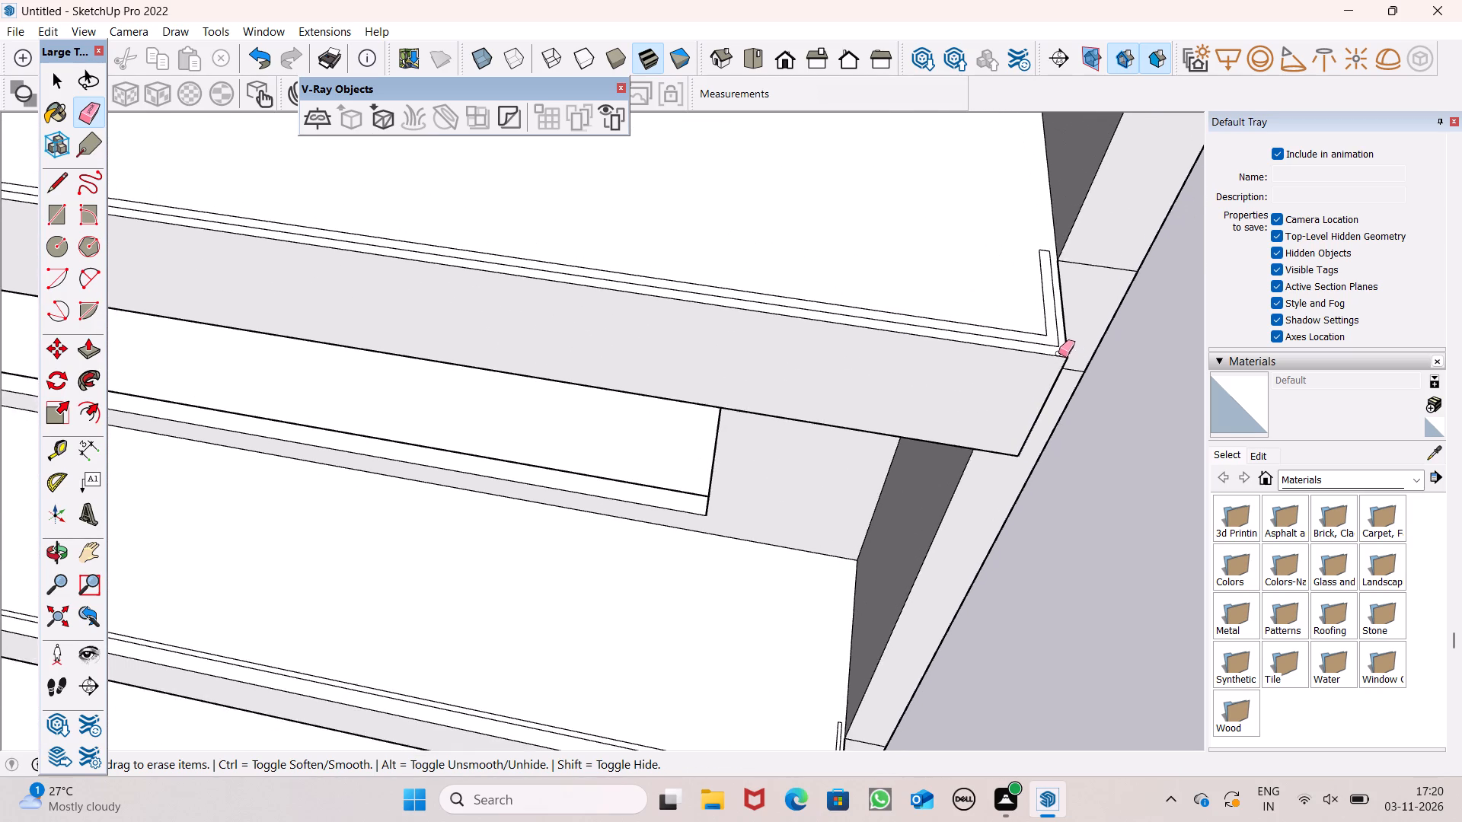
{"action": "scroll", "coordinate": [1058, 353], "scroll_direction": "down", "scroll_amount": 18}
{"action": "scroll", "coordinate": [443, 239], "scroll_direction": "up", "scroll_amount": 2}
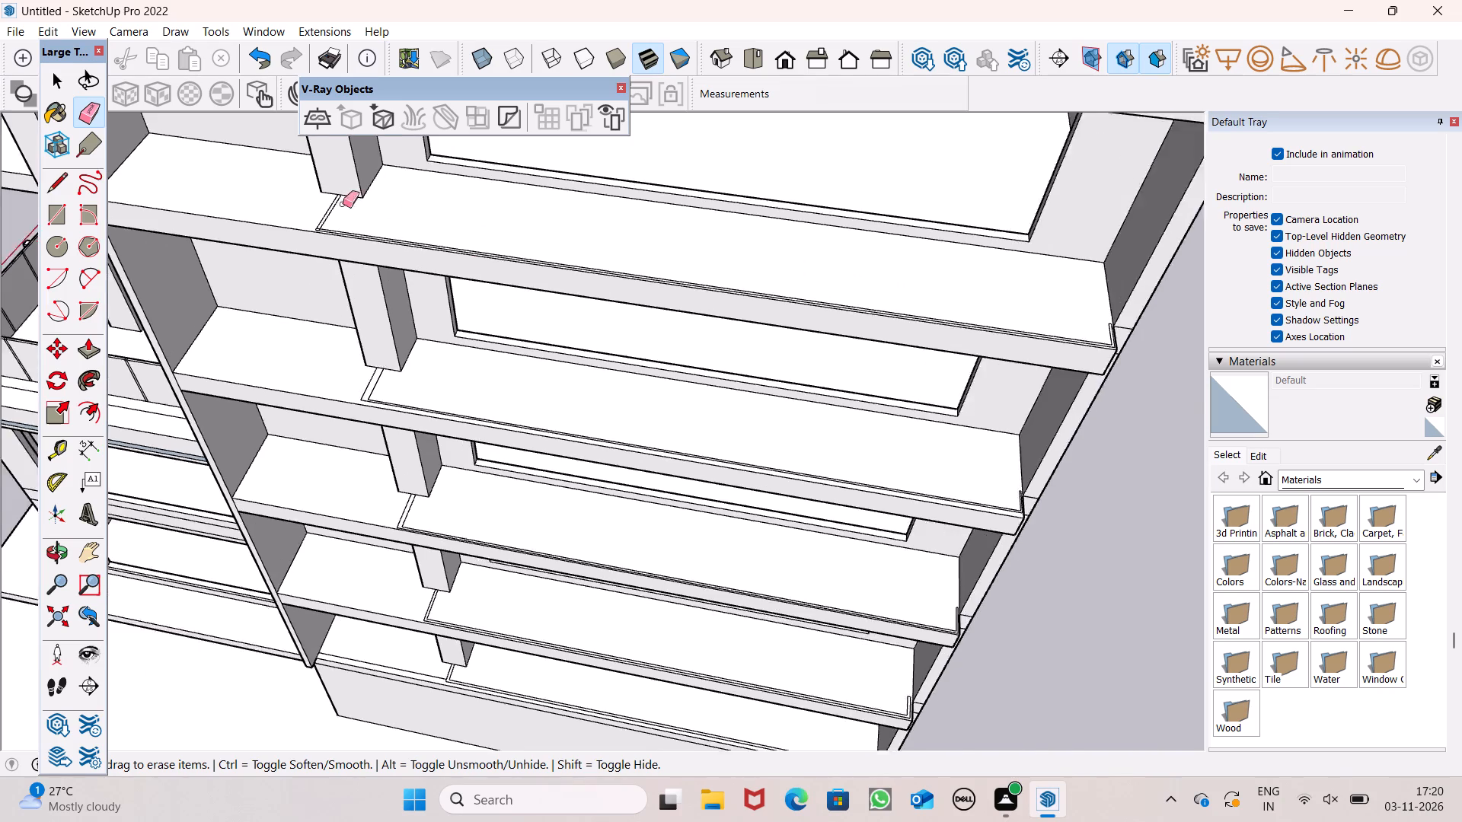
{"action": "scroll", "coordinate": [343, 204], "scroll_direction": "up", "scroll_amount": 11}
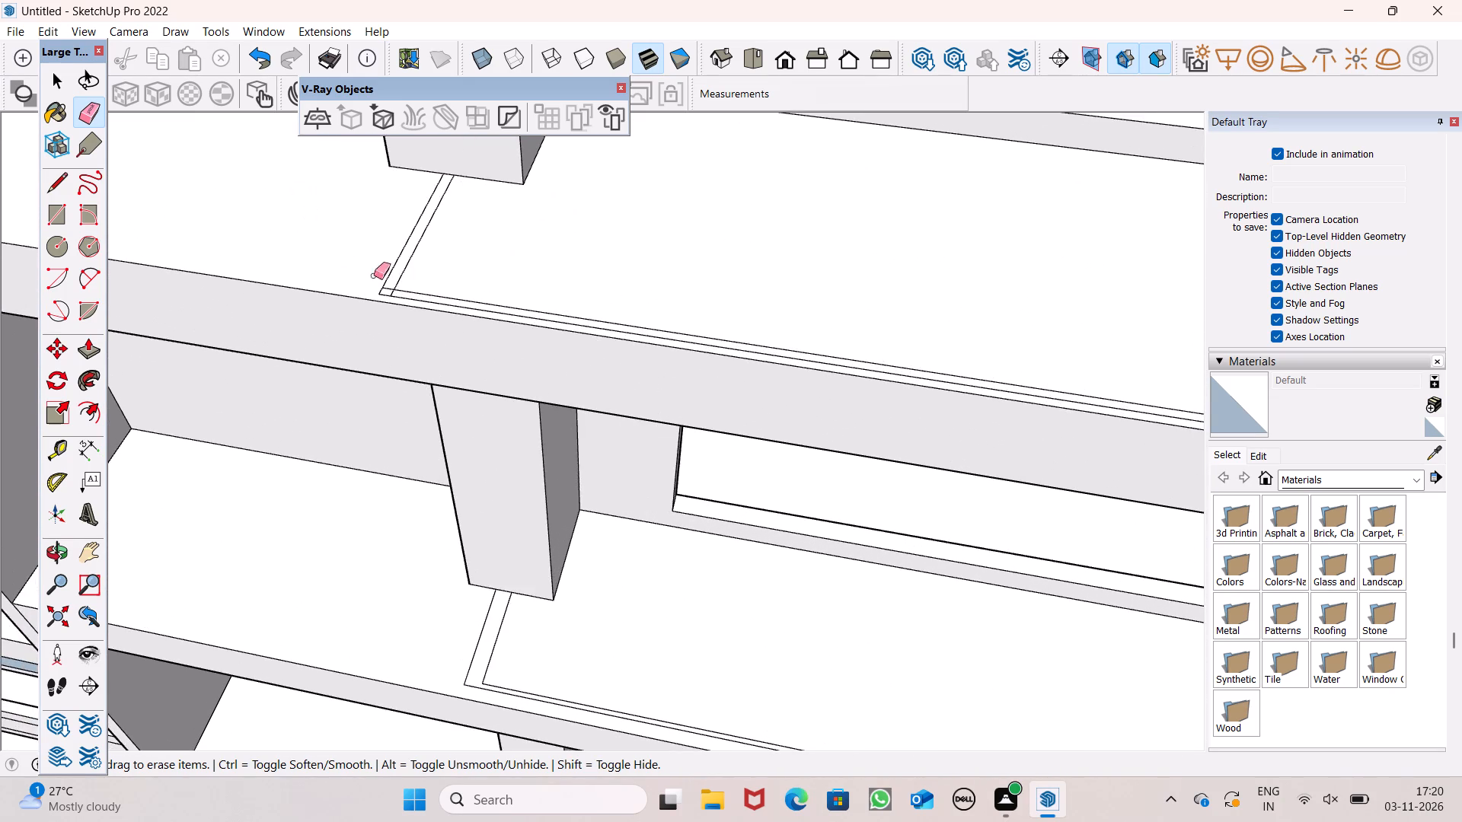
{"action": "scroll", "coordinate": [391, 284], "scroll_direction": "up", "scroll_amount": 12}
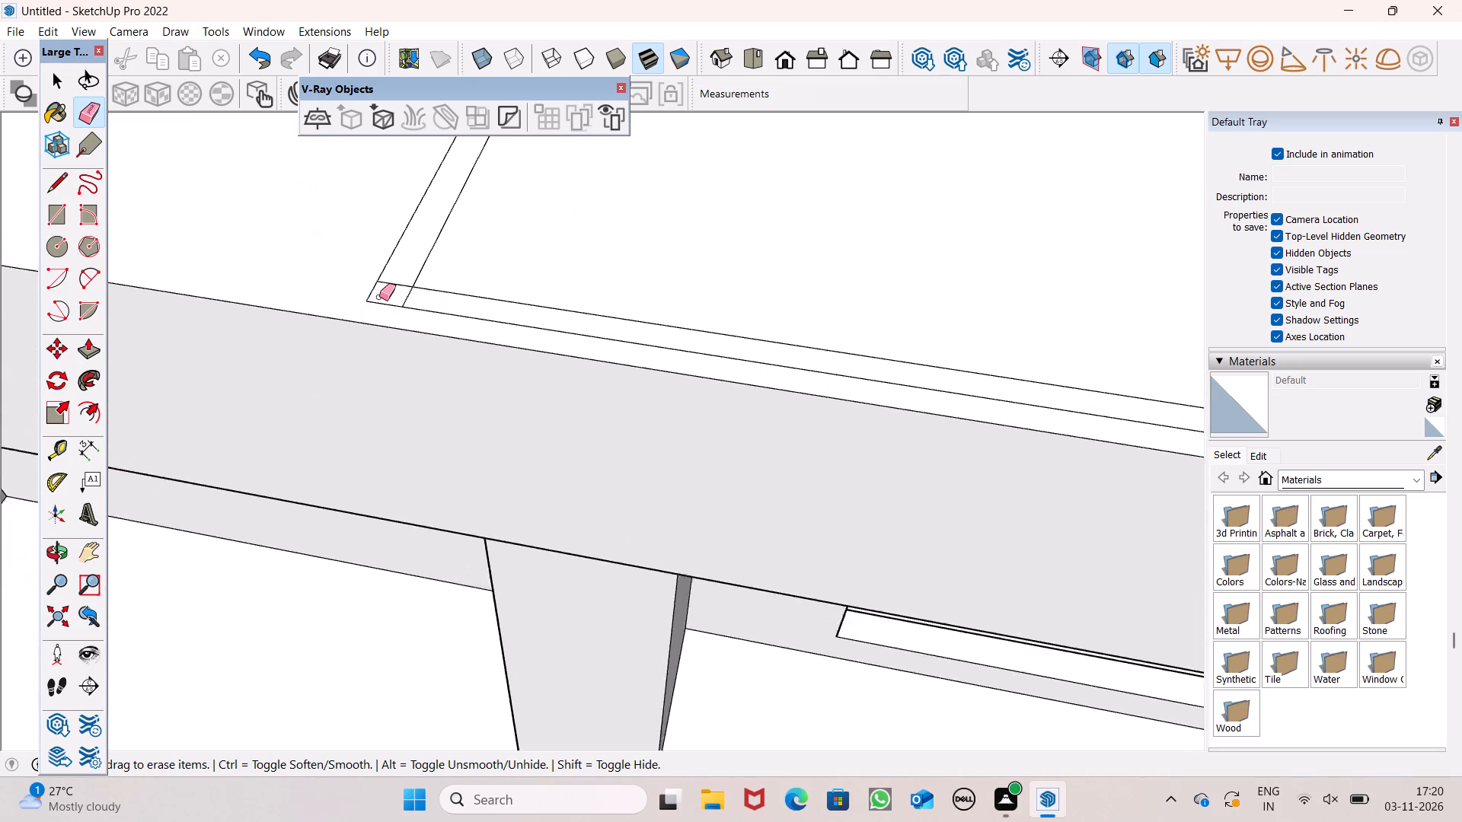
{"action": "scroll", "coordinate": [379, 297], "scroll_direction": "up", "scroll_amount": 3}
{"action": "left_click_drag", "start_coordinate": [412, 275], "coordinate": [426, 292]}
Erase the overlapping lines where the sixth-lowest slab's front strip meets its column strip.
{"action": "scroll", "coordinate": [440, 301], "scroll_direction": "down", "scroll_amount": 4}
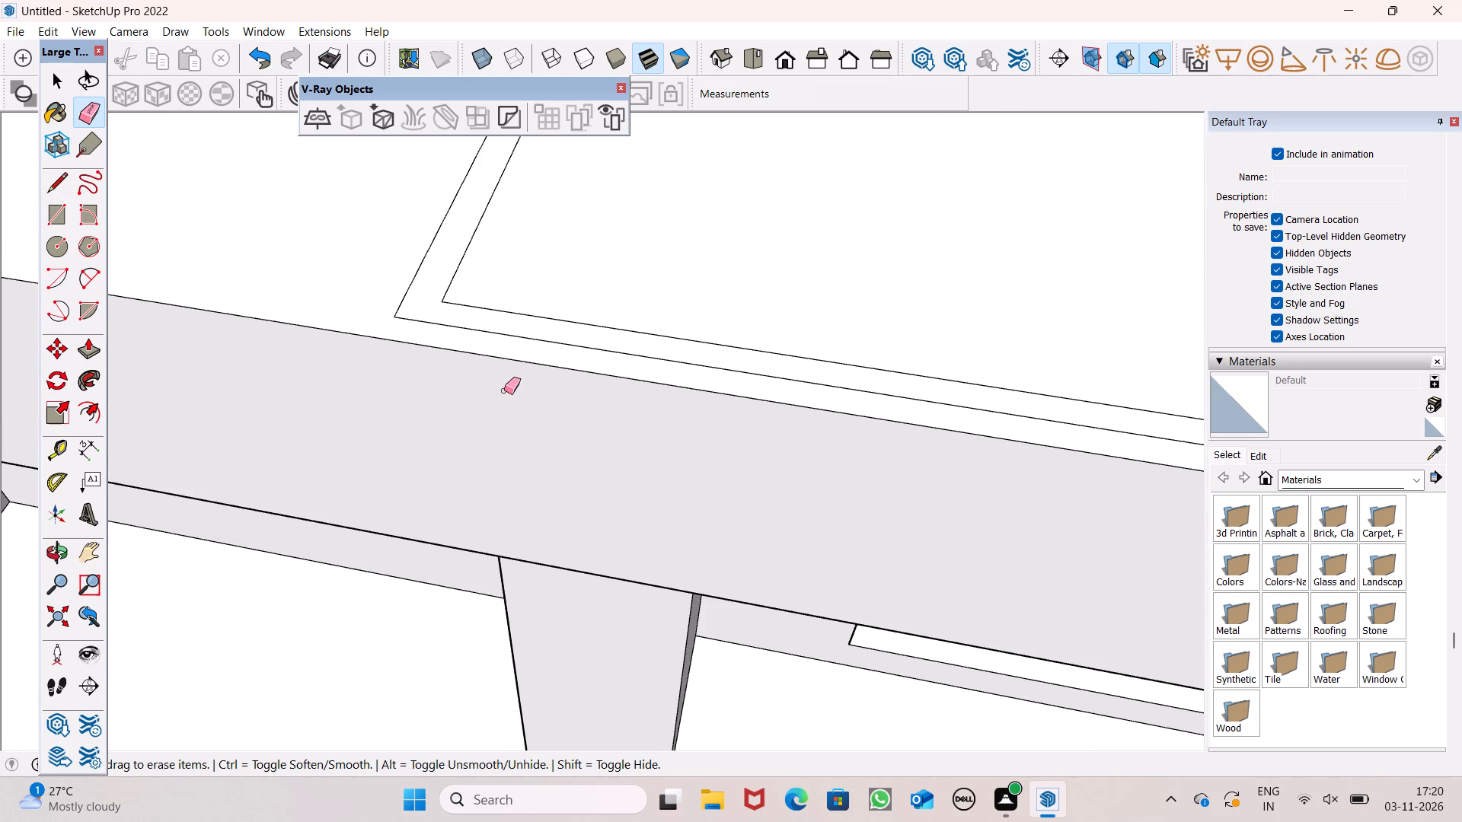
{"action": "scroll", "coordinate": [504, 390], "scroll_direction": "down", "scroll_amount": 19}
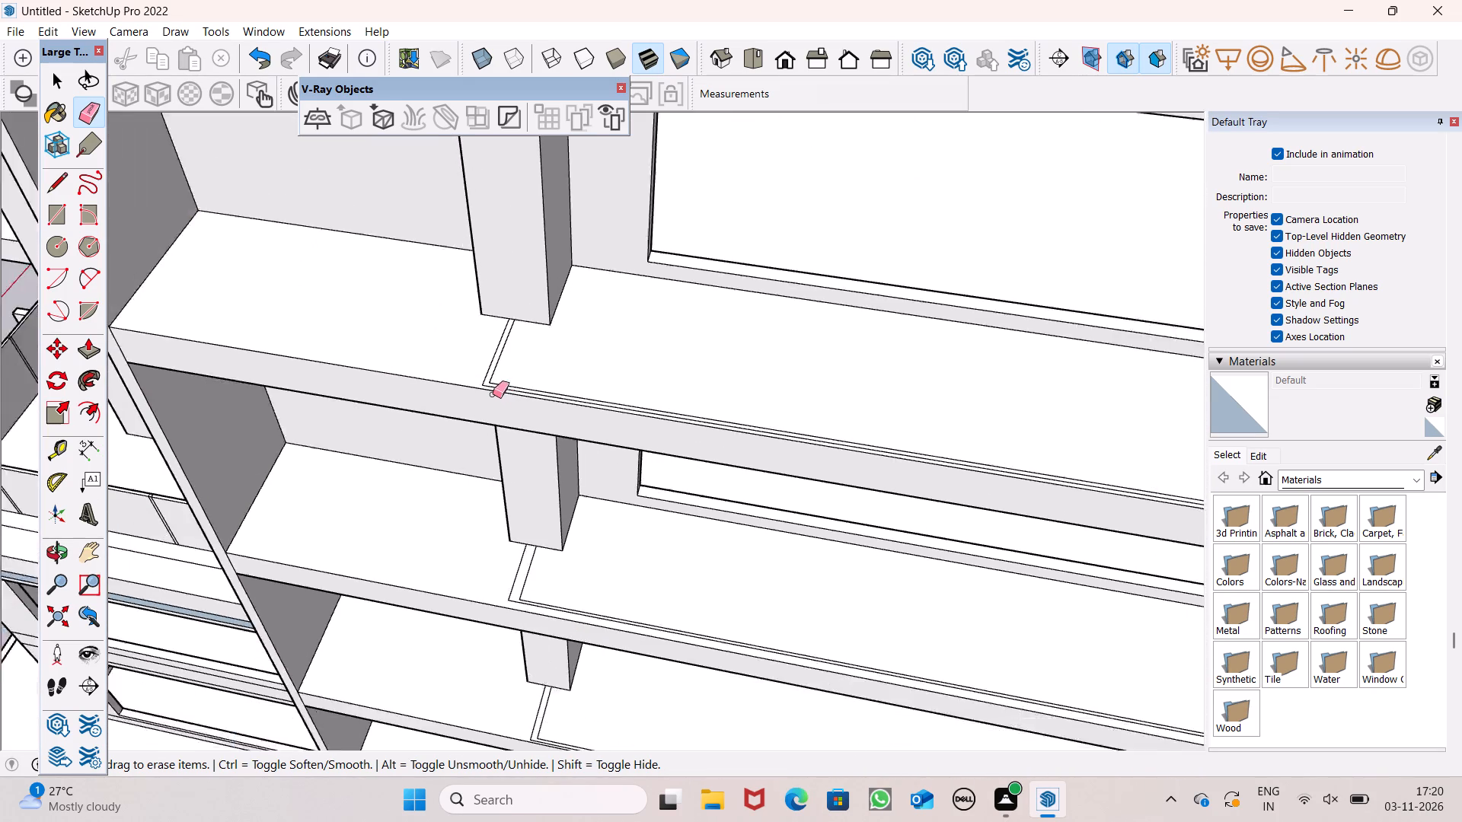
{"action": "scroll", "coordinate": [493, 394], "scroll_direction": "down", "scroll_amount": 16}
{"action": "scroll", "coordinate": [470, 314], "scroll_direction": "up", "scroll_amount": 8}
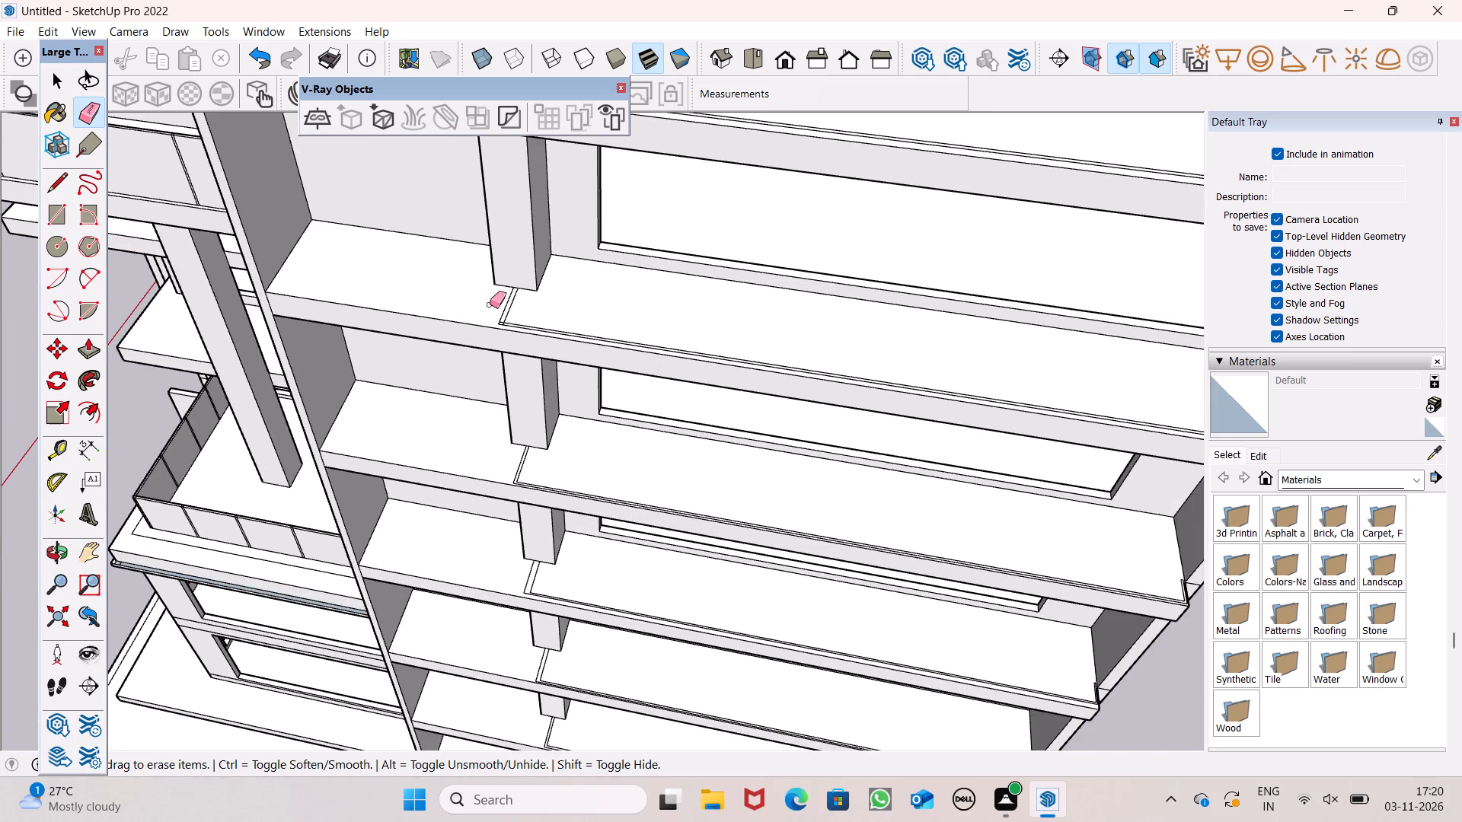
{"action": "scroll", "coordinate": [488, 322], "scroll_direction": "up", "scroll_amount": 18}
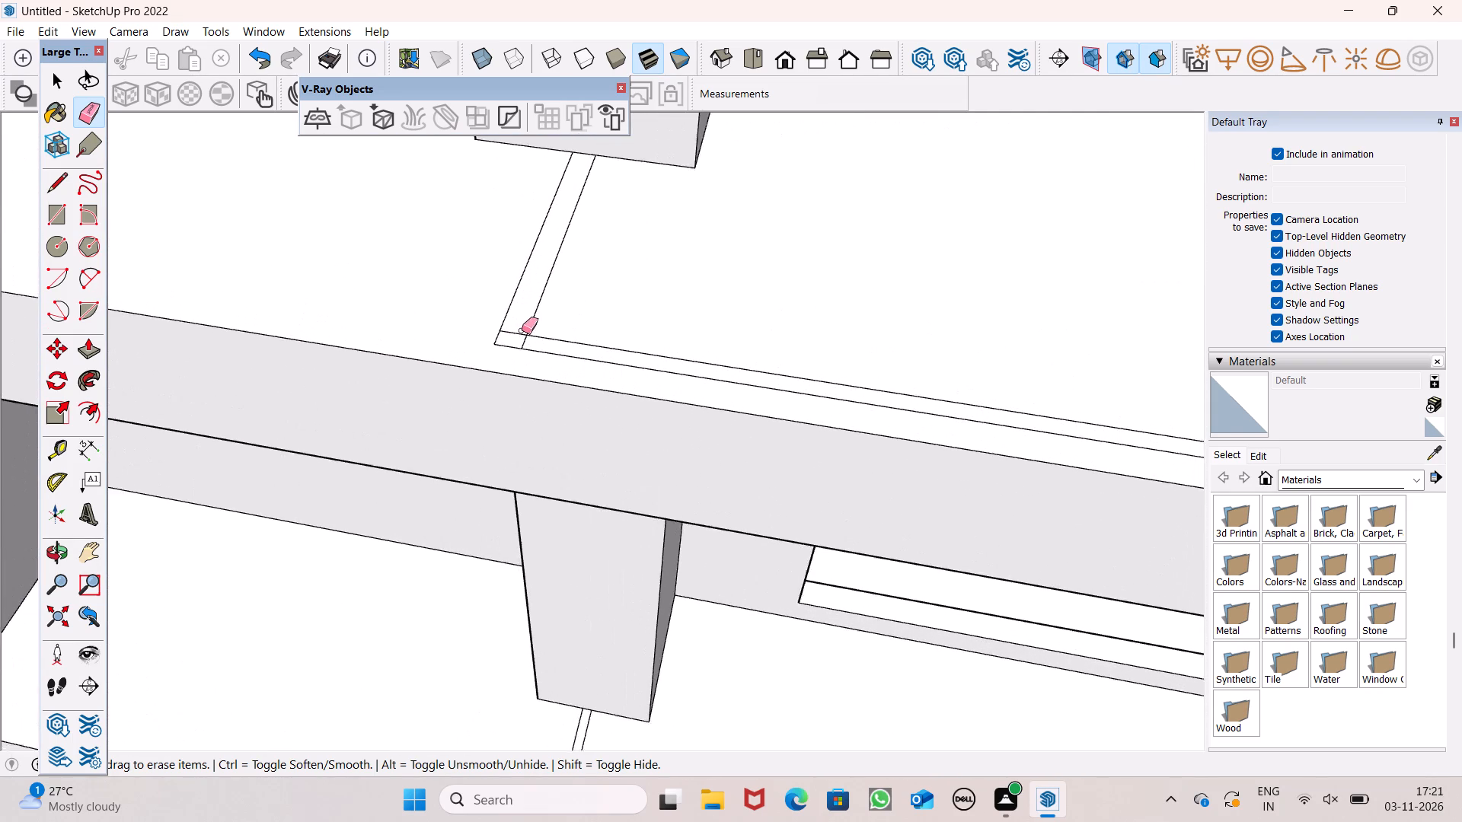
{"action": "scroll", "coordinate": [522, 330], "scroll_direction": "up", "scroll_amount": 10}
{"action": "left_click_drag", "start_coordinate": [506, 334], "coordinate": [535, 365]}
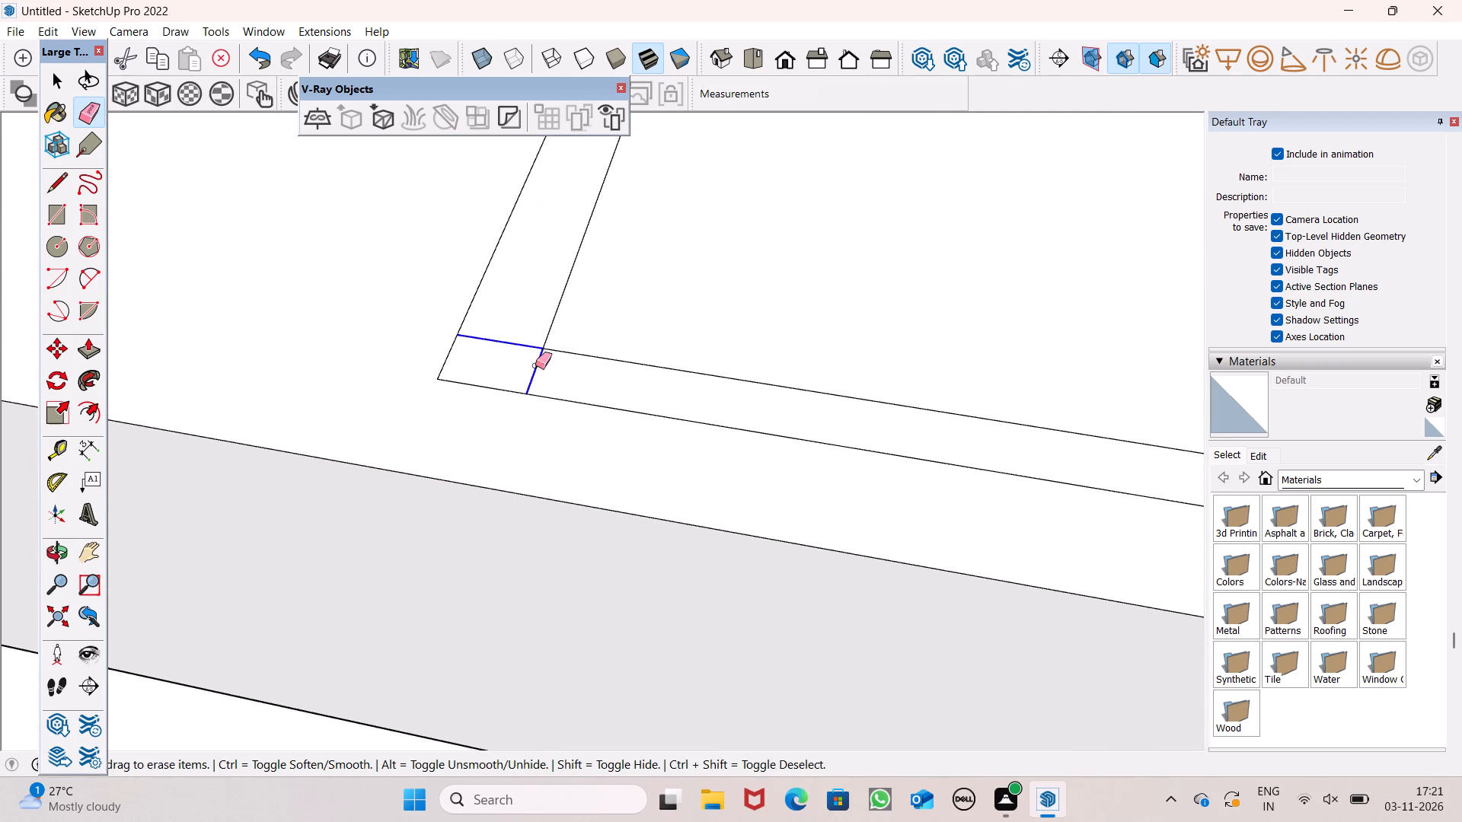
{"action": "left_click_drag", "start_coordinate": [535, 365], "coordinate": [537, 364]}
Erase the overlapping lines where the sixth-lowest slab's front strip meets its end strip.
{"action": "scroll", "coordinate": [477, 292], "scroll_direction": "down", "scroll_amount": 7}
{"action": "scroll", "coordinate": [369, 309], "scroll_direction": "down", "scroll_amount": 20}
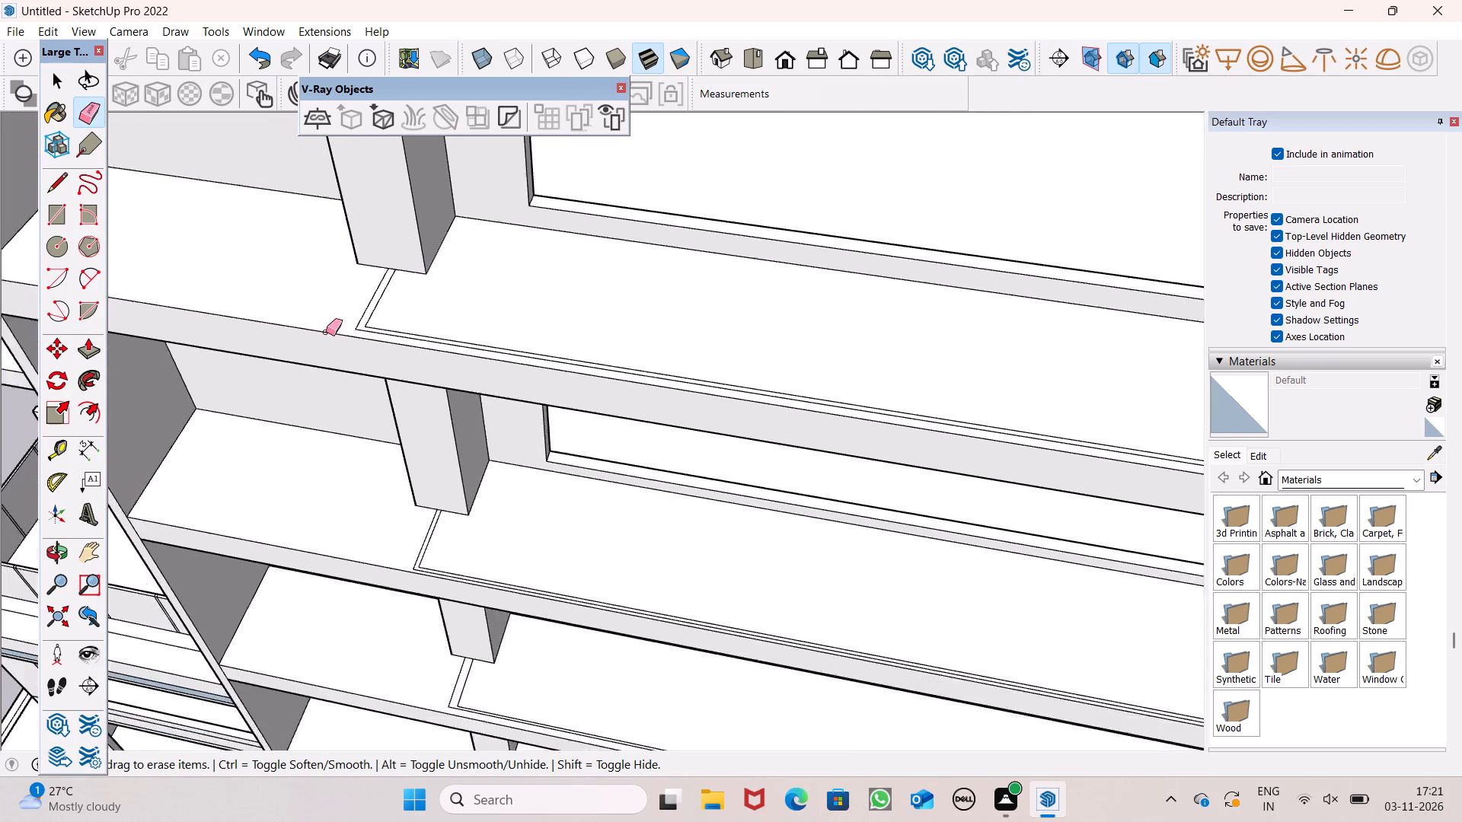
{"action": "scroll", "coordinate": [326, 332], "scroll_direction": "down", "scroll_amount": 11}
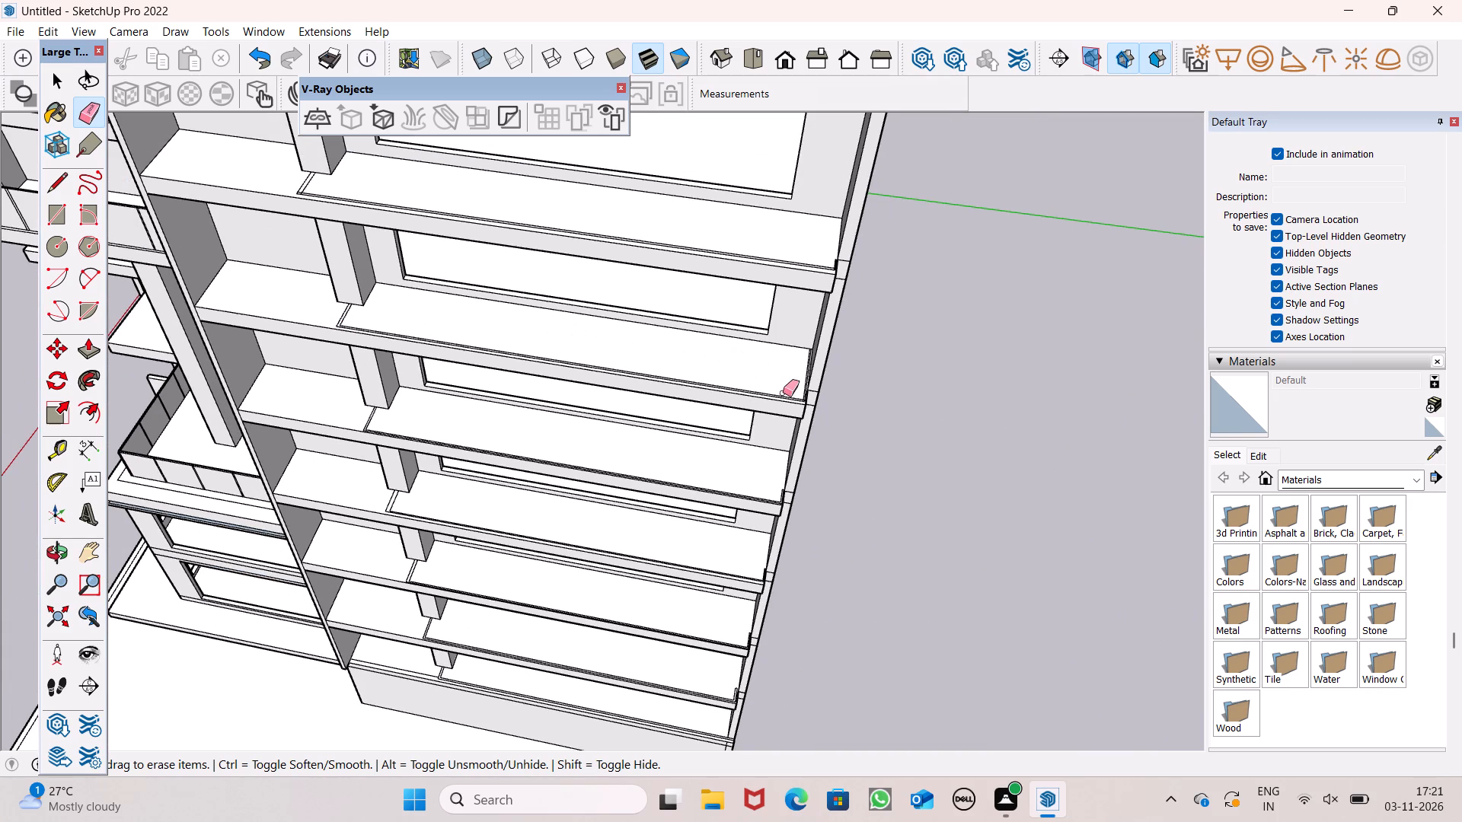
{"action": "scroll", "coordinate": [781, 397], "scroll_direction": "up", "scroll_amount": 6}
{"action": "scroll", "coordinate": [857, 429], "scroll_direction": "up", "scroll_amount": 8}
{"action": "scroll", "coordinate": [748, 395], "scroll_direction": "down", "scroll_amount": 5}
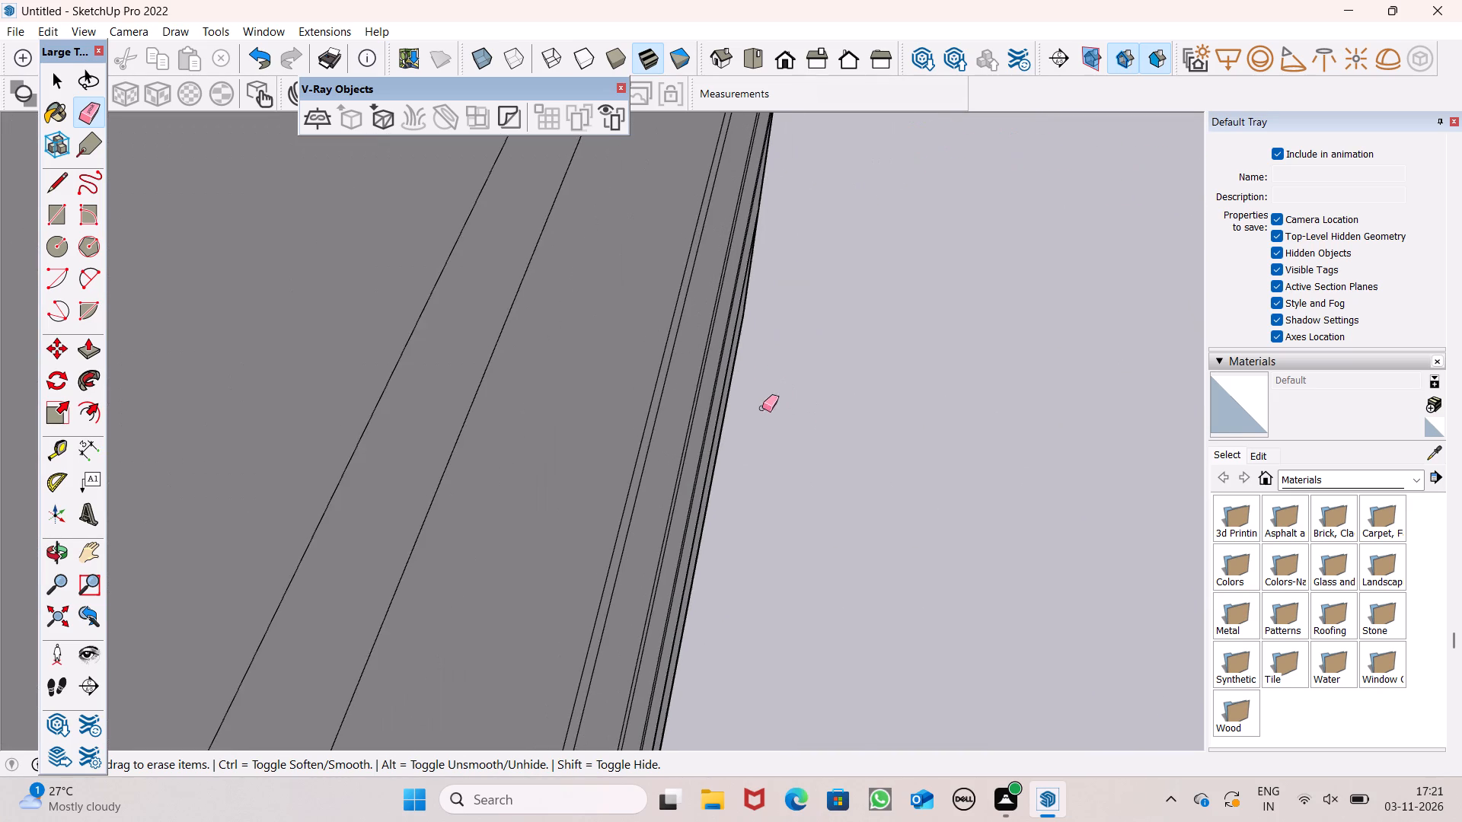
{"action": "scroll", "coordinate": [682, 377], "scroll_direction": "down", "scroll_amount": 4}
{"action": "scroll", "coordinate": [573, 301], "scroll_direction": "up", "scroll_amount": 17}
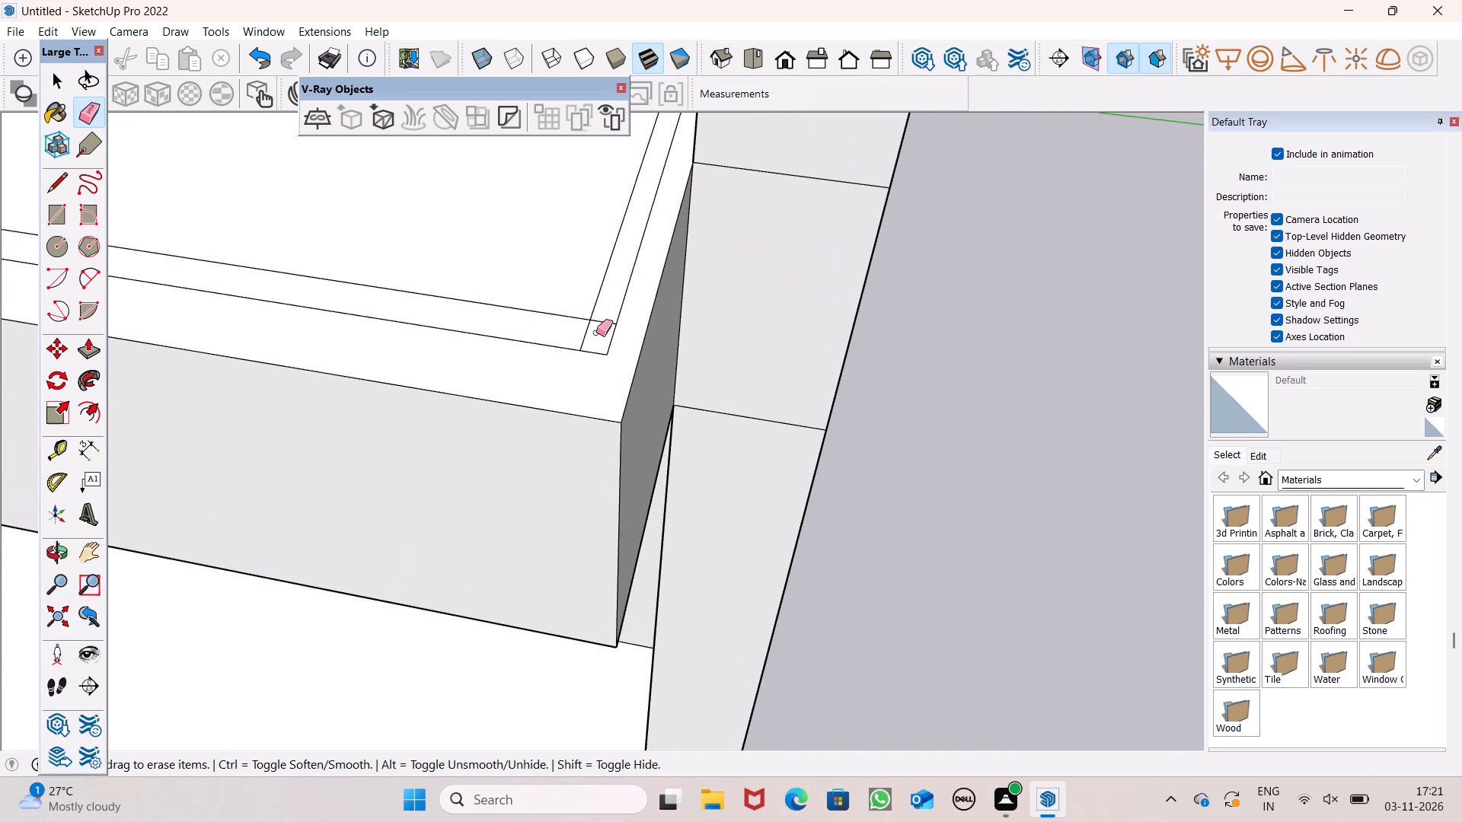
{"action": "left_click_drag", "start_coordinate": [576, 342], "coordinate": [604, 324]}
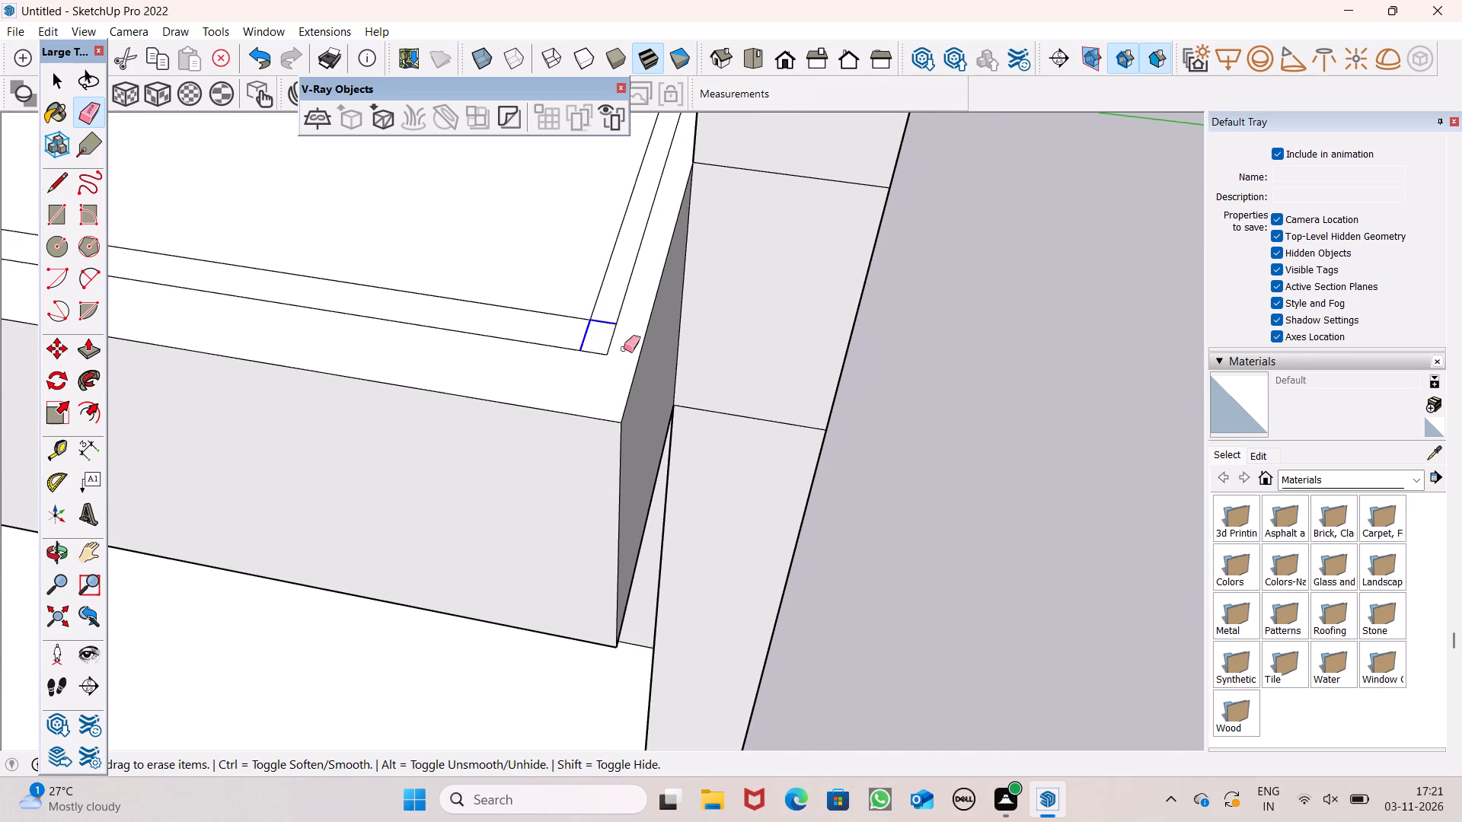
Draw a line about 1 1/16" long across the second-highest slab's end strip beside the wall and erase the strip lines behind it.
{"action": "scroll", "coordinate": [634, 366], "scroll_direction": "down", "scroll_amount": 6}
{"action": "middle_click_drag", "start_coordinate": [653, 406], "coordinate": [763, 432]}
{"action": "scroll", "coordinate": [755, 420], "scroll_direction": "up", "scroll_amount": 1}
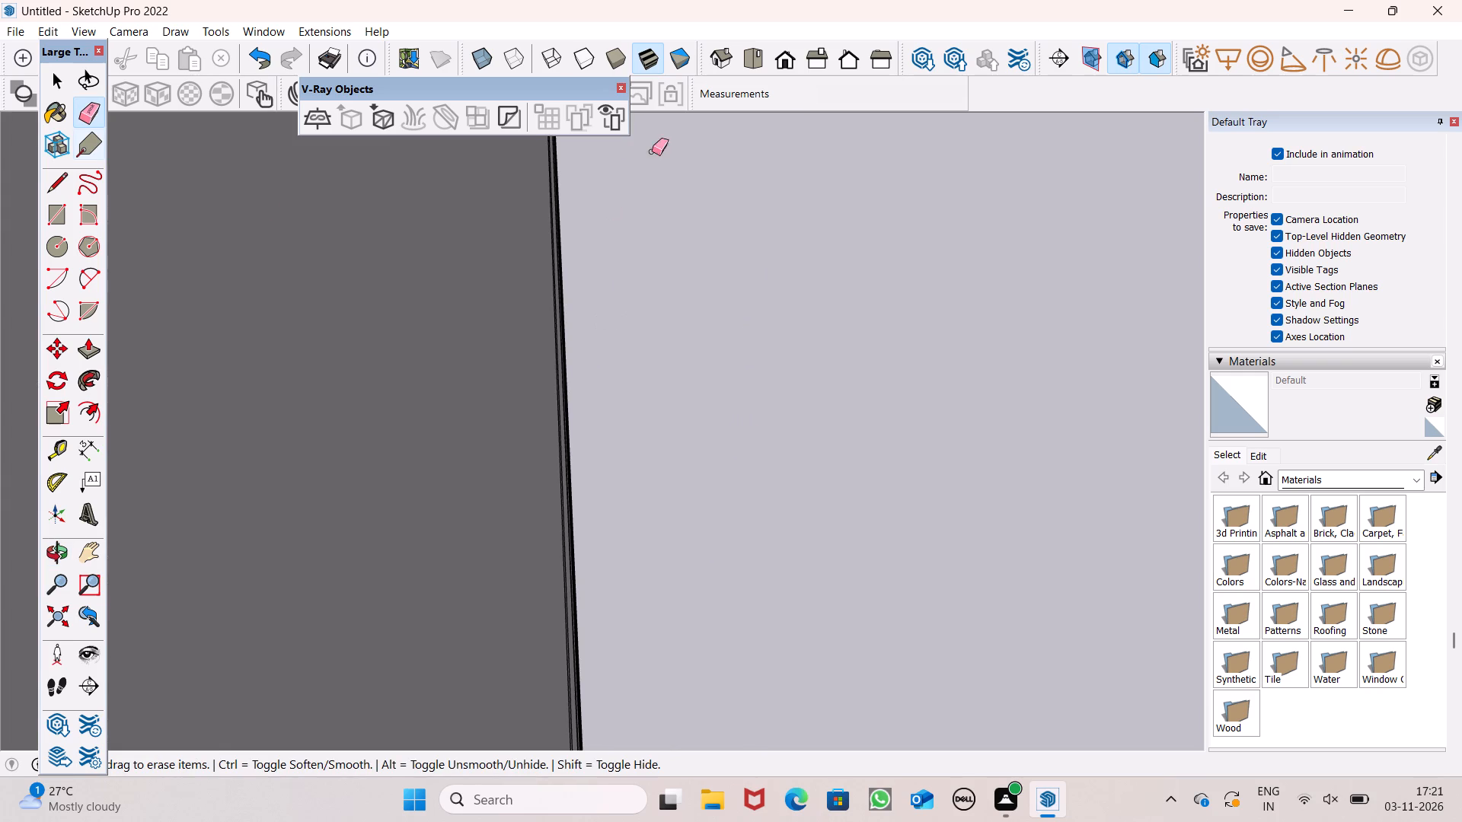
{"action": "left_click", "coordinate": [787, 70]}
{"action": "scroll", "coordinate": [736, 221], "scroll_direction": "down", "scroll_amount": 13}
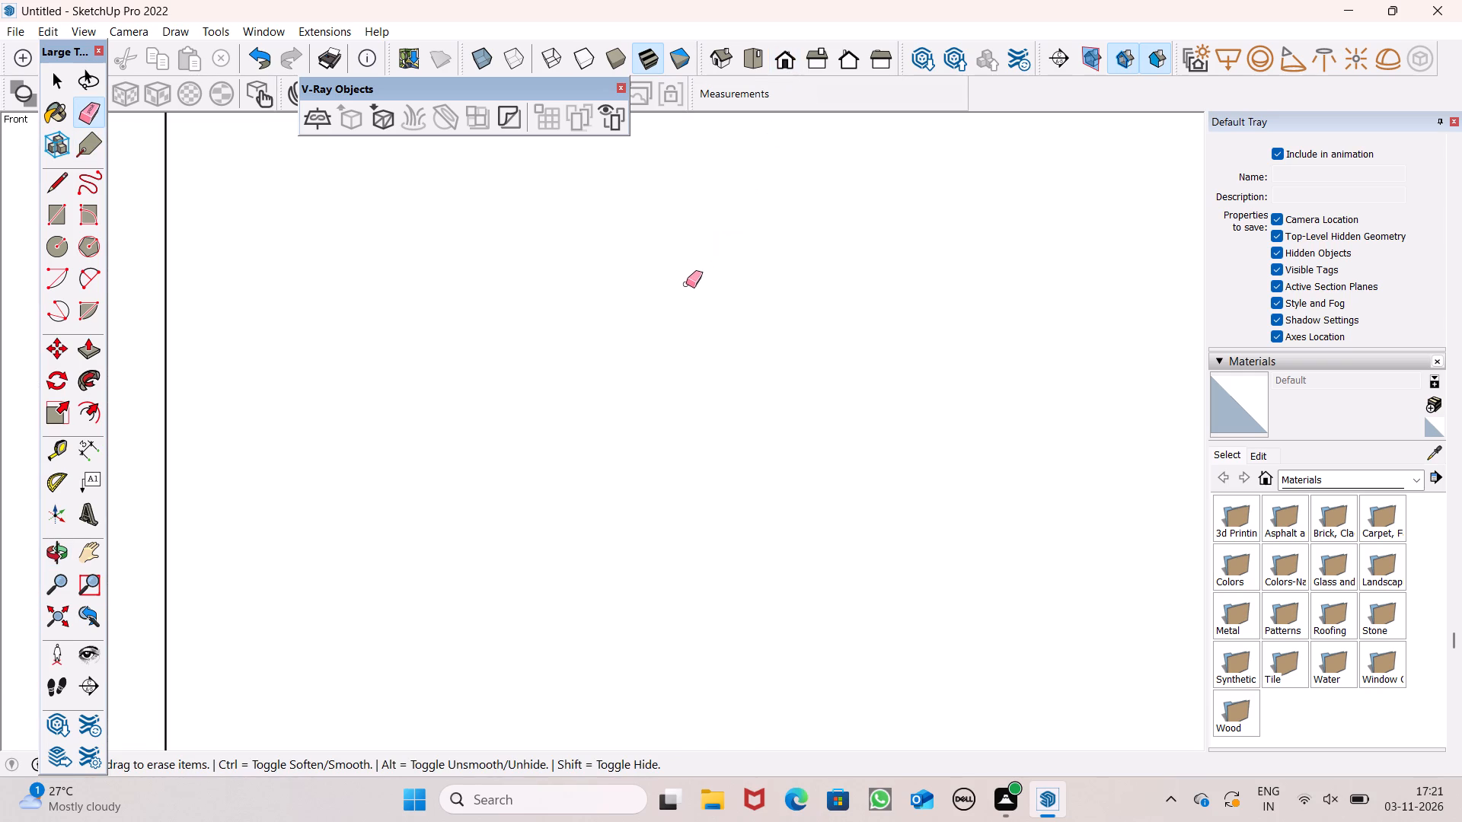
{"action": "scroll", "coordinate": [667, 284], "scroll_direction": "down", "scroll_amount": 14}
{"action": "scroll", "coordinate": [621, 336], "scroll_direction": "down", "scroll_amount": 2}
{"action": "scroll", "coordinate": [690, 285], "scroll_direction": "down", "scroll_amount": 8}
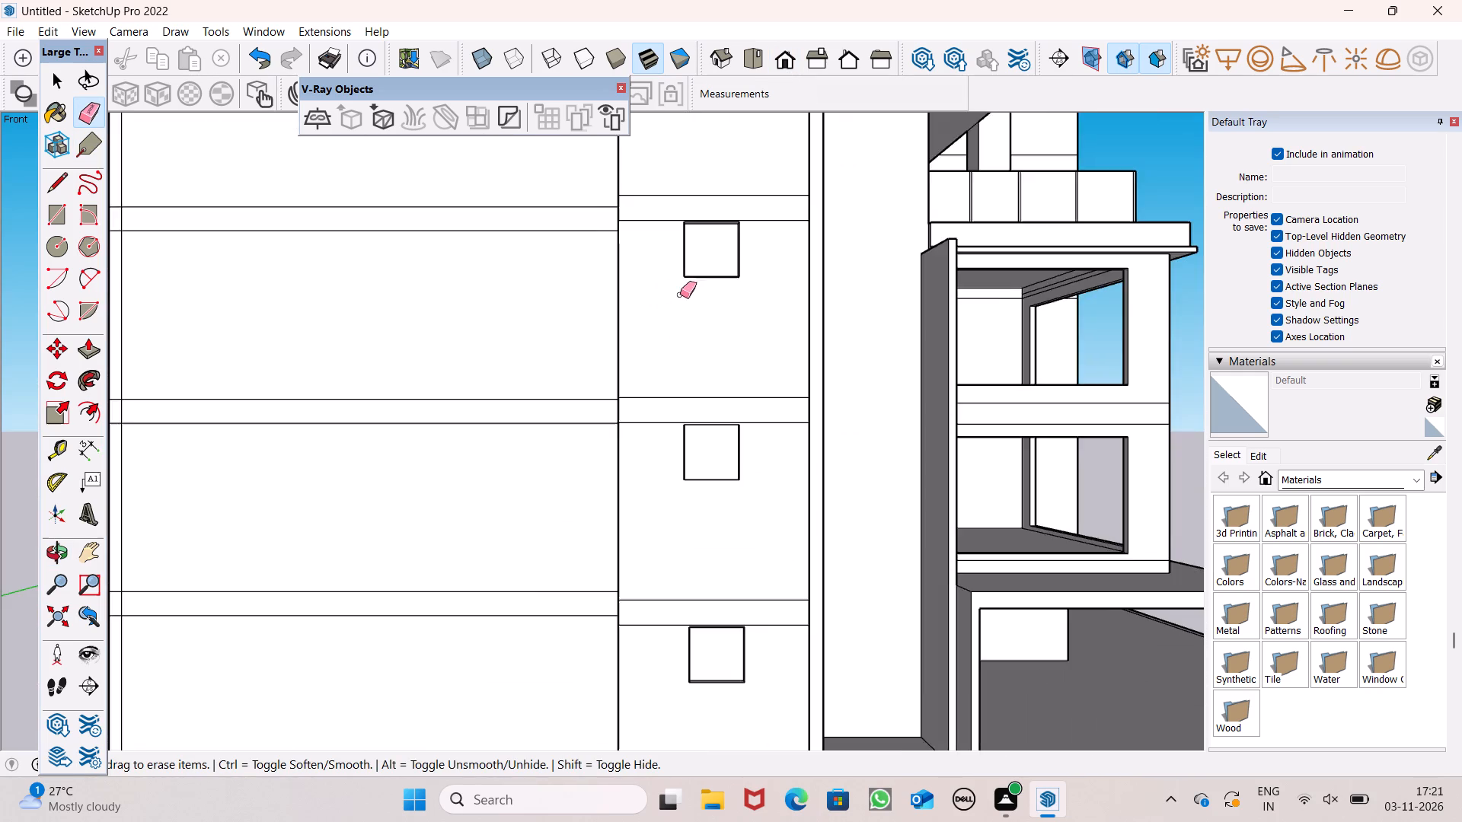
{"action": "scroll", "coordinate": [640, 323], "scroll_direction": "down", "scroll_amount": 6}
{"action": "middle_click_drag", "start_coordinate": [726, 355], "coordinate": [742, 456]}
{"action": "scroll", "coordinate": [648, 282], "scroll_direction": "down", "scroll_amount": 2}
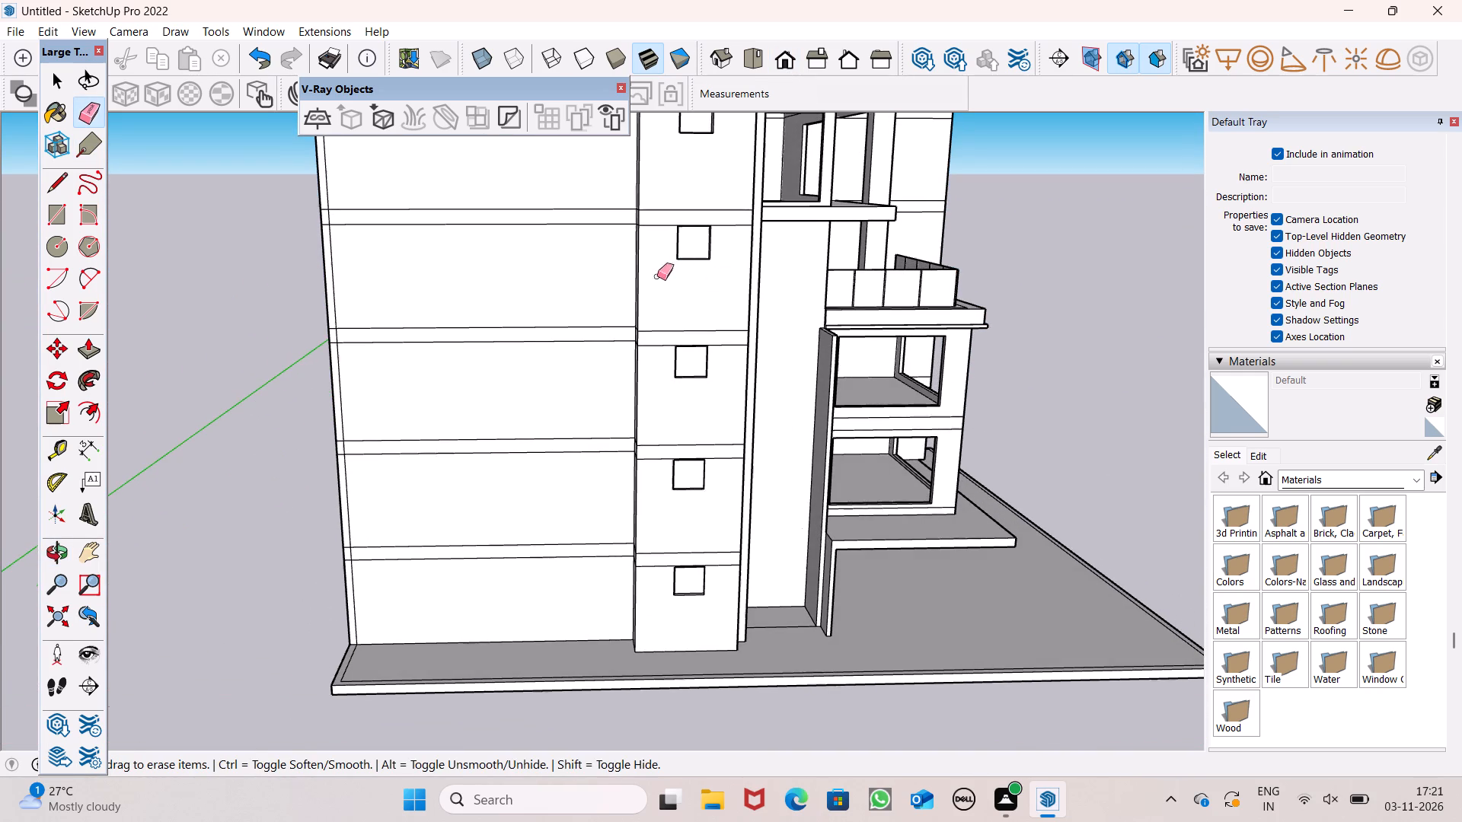
{"action": "scroll", "coordinate": [657, 276], "scroll_direction": "down", "scroll_amount": 5}
{"action": "scroll", "coordinate": [764, 315], "scroll_direction": "up", "scroll_amount": 1}
{"action": "middle_click_drag", "start_coordinate": [764, 322], "coordinate": [501, 483]}
{"action": "scroll", "coordinate": [497, 471], "scroll_direction": "up", "scroll_amount": 2}
{"action": "scroll", "coordinate": [480, 401], "scroll_direction": "down", "scroll_amount": 6}
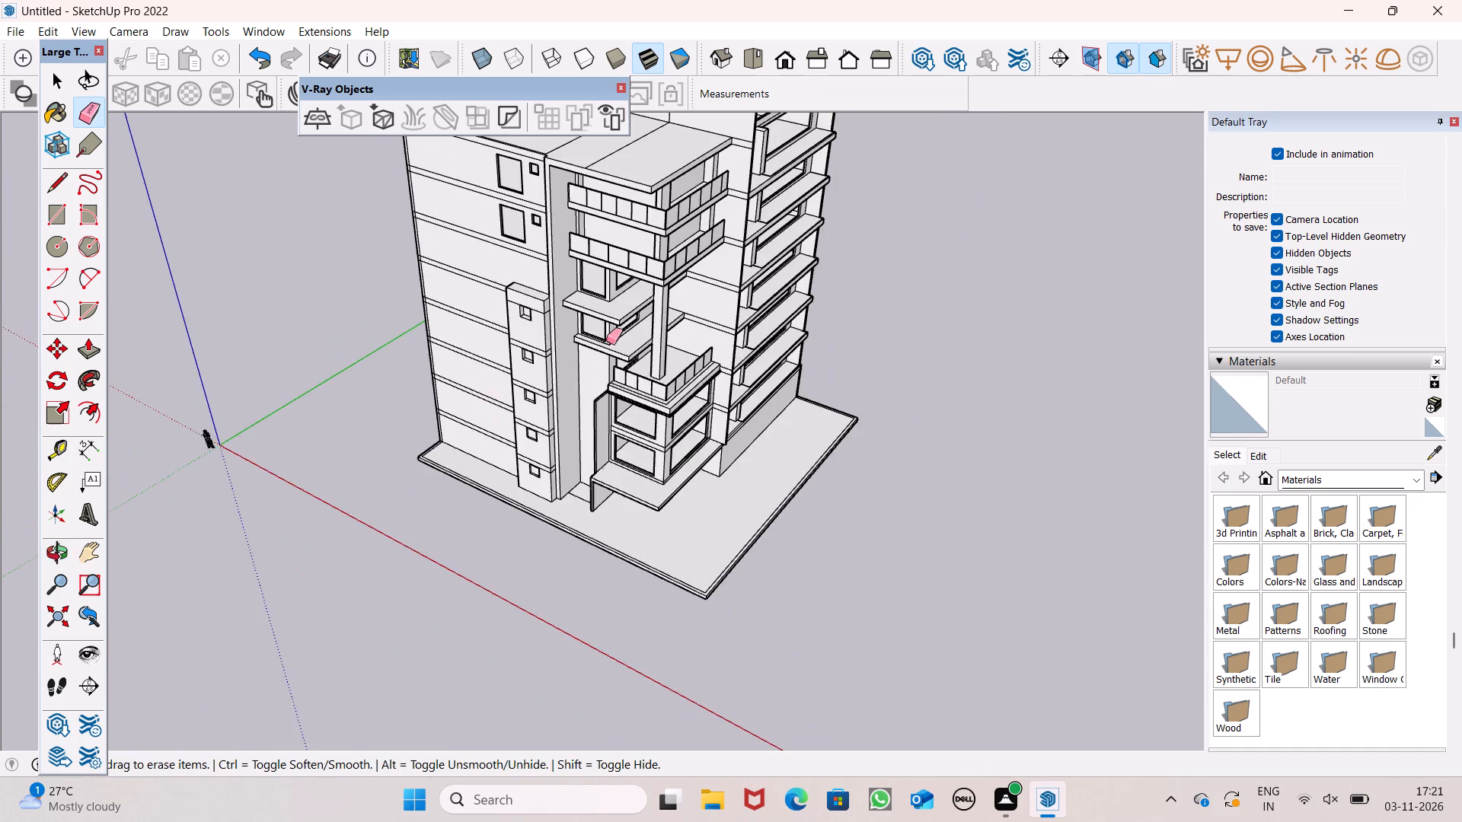
{"action": "scroll", "coordinate": [606, 341], "scroll_direction": "down", "scroll_amount": 5}
{"action": "middle_click_drag", "start_coordinate": [713, 363], "coordinate": [487, 408]}
{"action": "scroll", "coordinate": [752, 243], "scroll_direction": "up", "scroll_amount": 2}
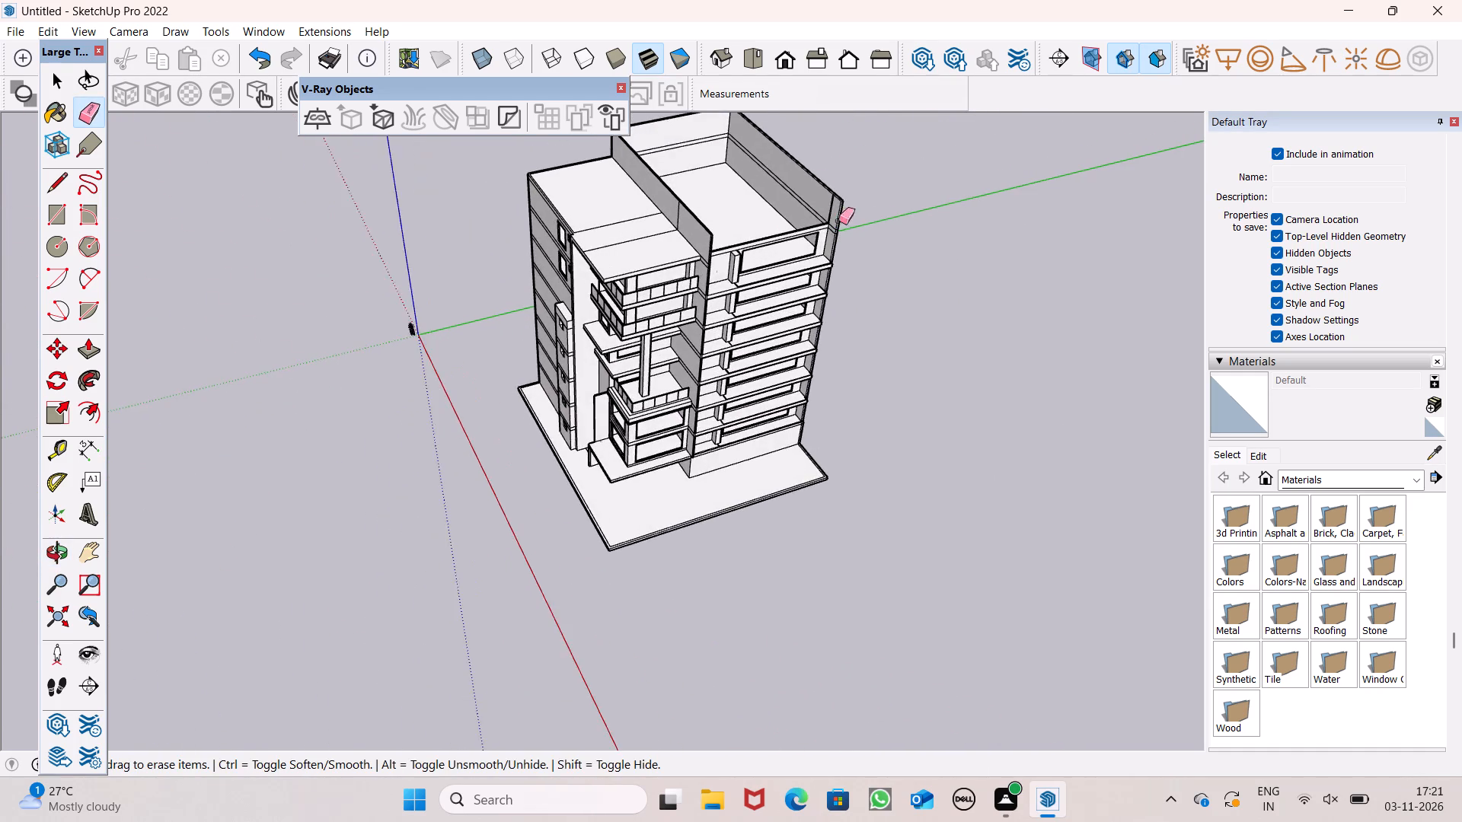
{"action": "scroll", "coordinate": [838, 221], "scroll_direction": "up", "scroll_amount": 5}
{"action": "scroll", "coordinate": [758, 282], "scroll_direction": "up", "scroll_amount": 9}
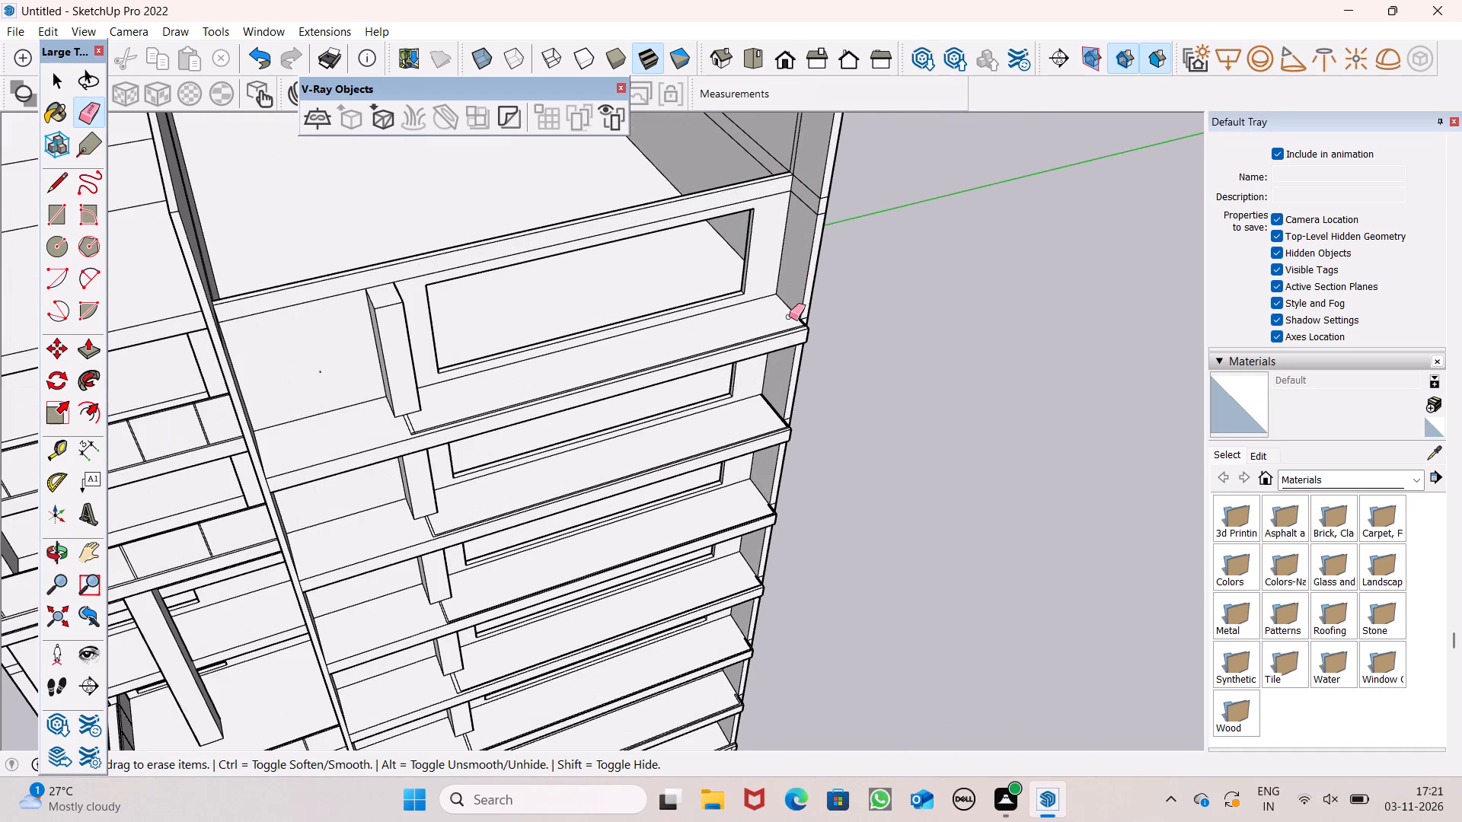
{"action": "scroll", "coordinate": [790, 336], "scroll_direction": "up", "scroll_amount": 8}
{"action": "scroll", "coordinate": [771, 457], "scroll_direction": "up", "scroll_amount": 5}
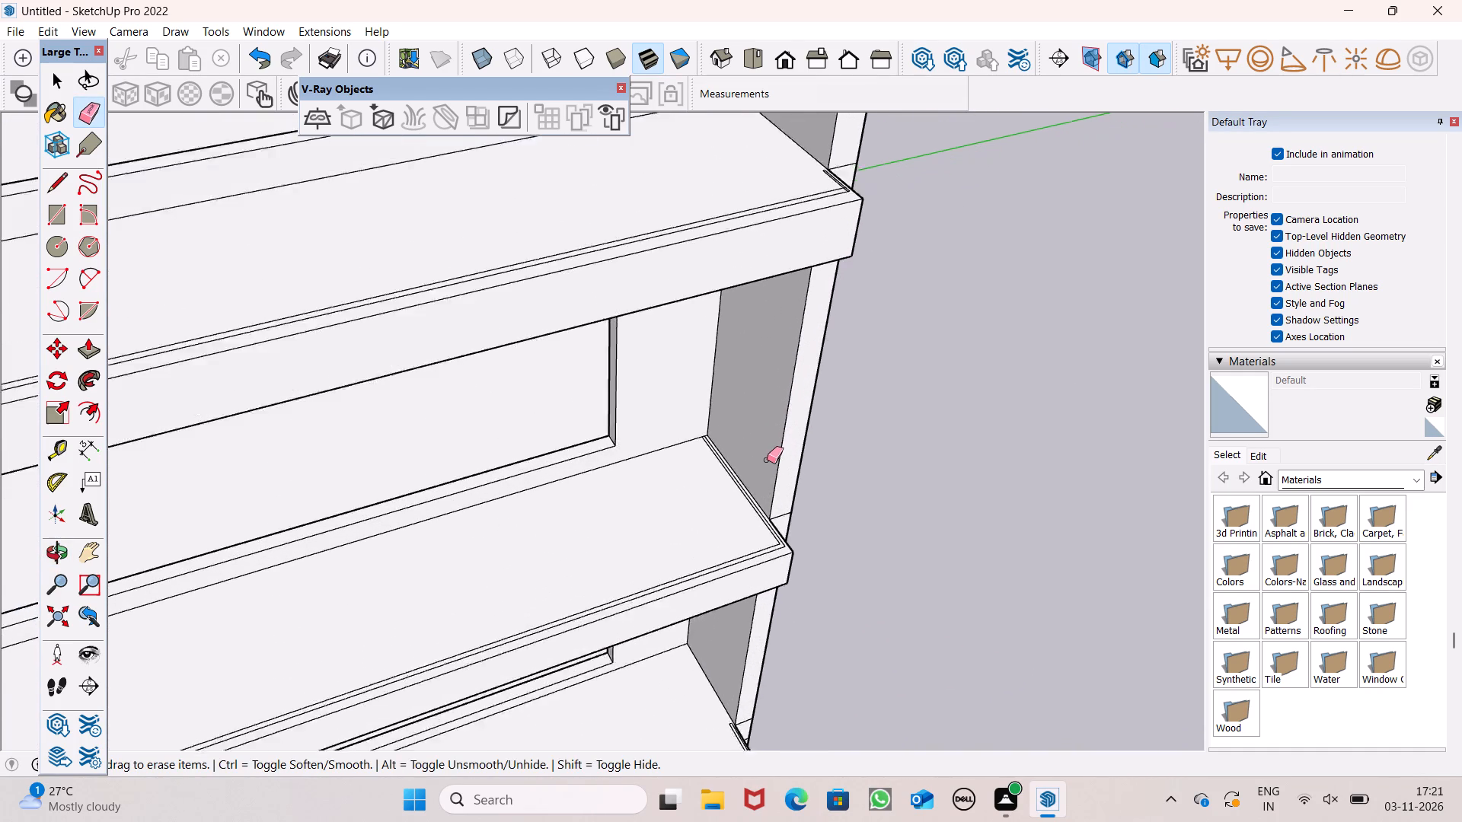
{"action": "scroll", "coordinate": [767, 460], "scroll_direction": "up", "scroll_amount": 3}
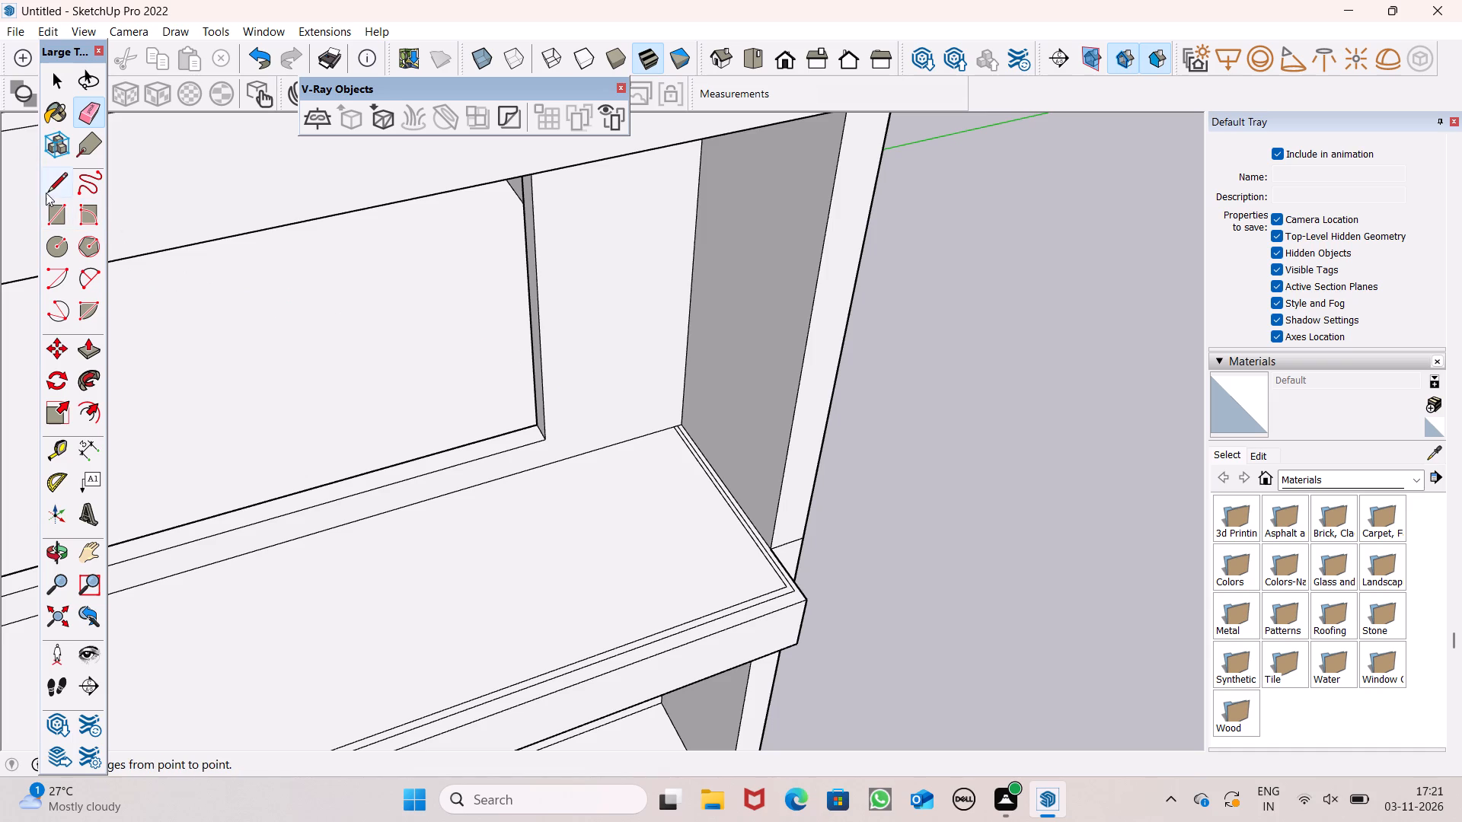
{"action": "left_click", "coordinate": [51, 186]}
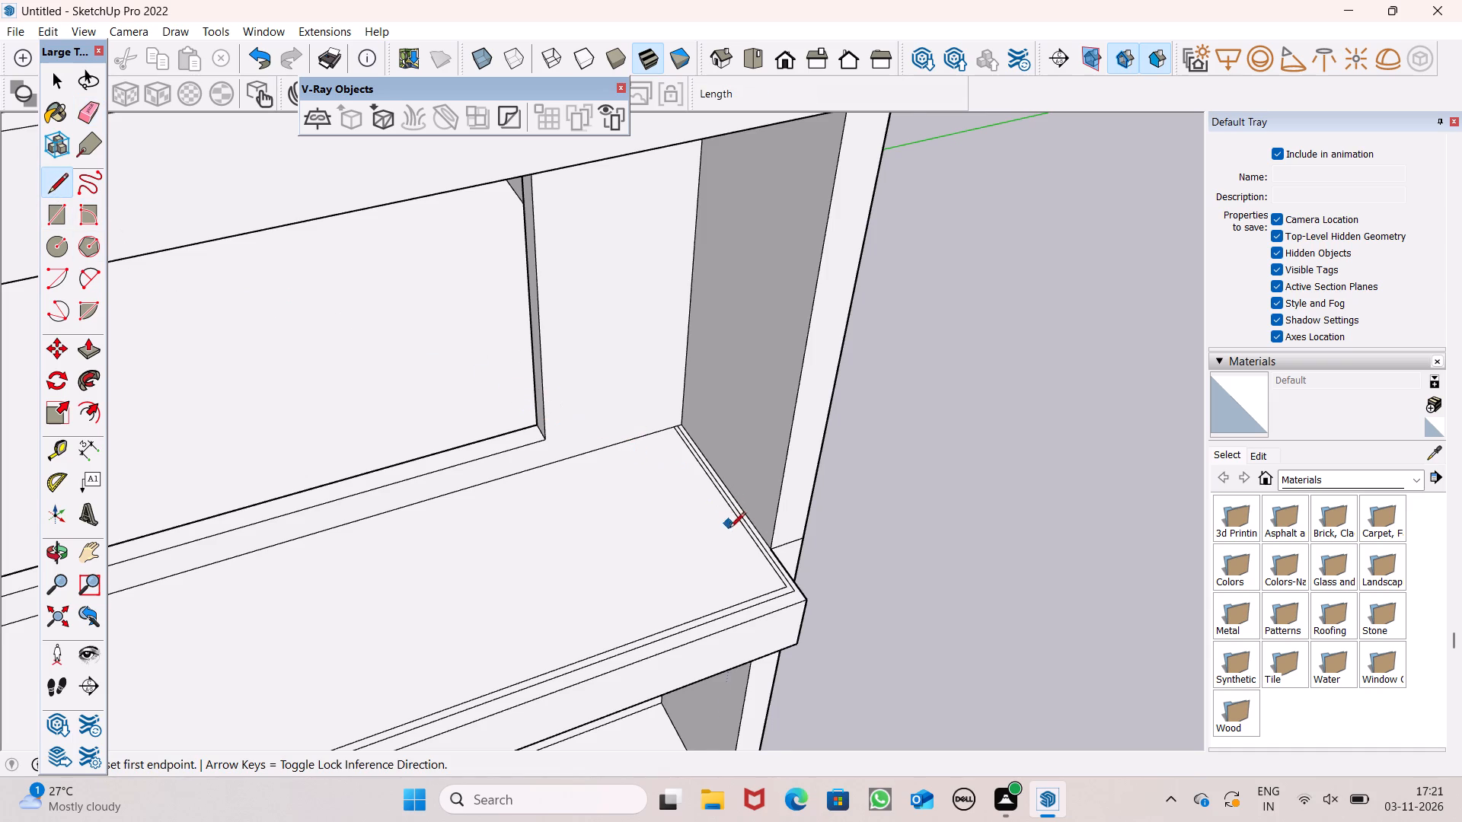
{"action": "scroll", "coordinate": [755, 542], "scroll_direction": "up", "scroll_amount": 12}
{"action": "left_click", "coordinate": [712, 523]}
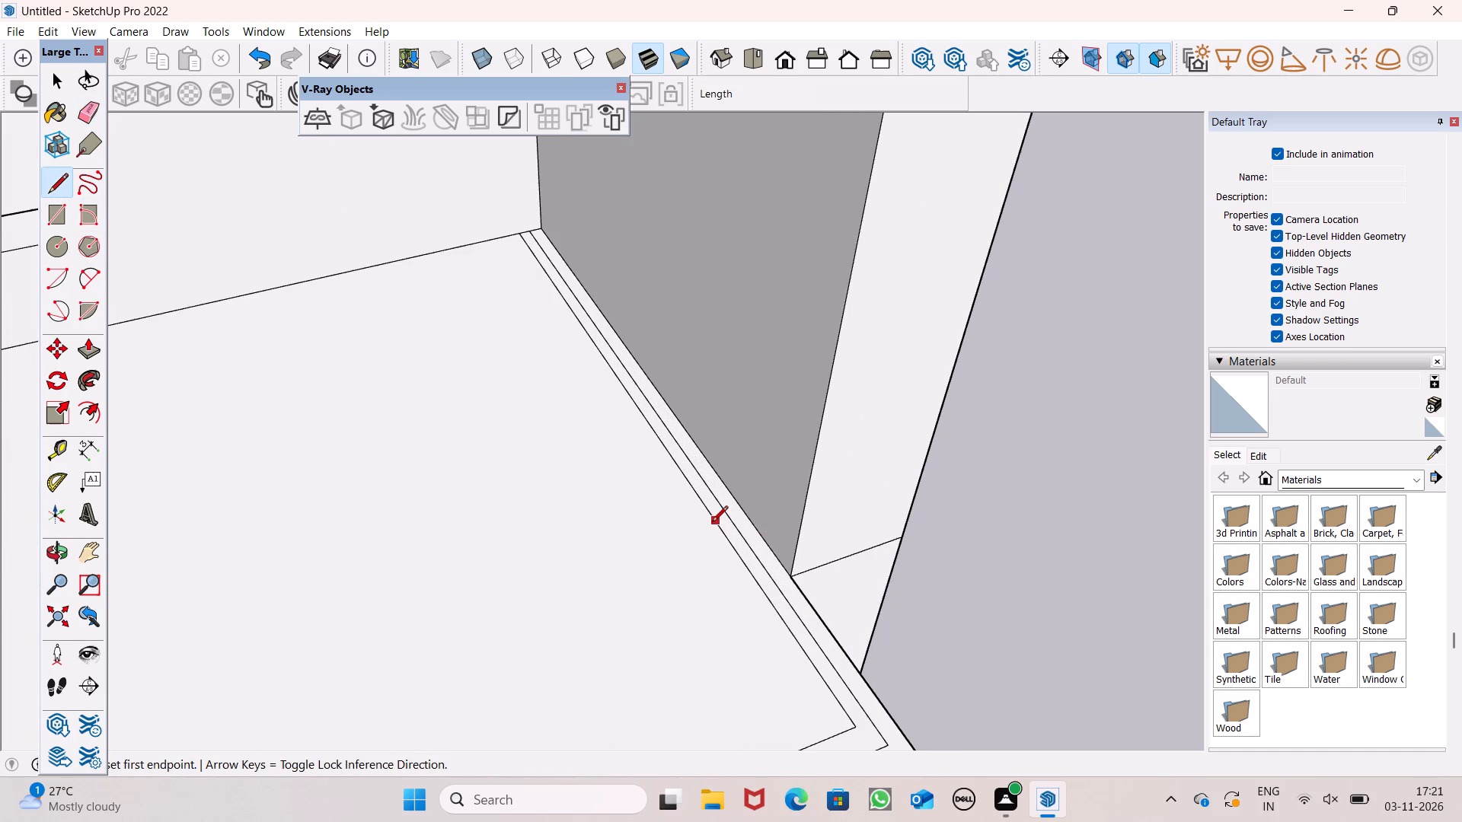
{"action": "left_click", "coordinate": [726, 518]}
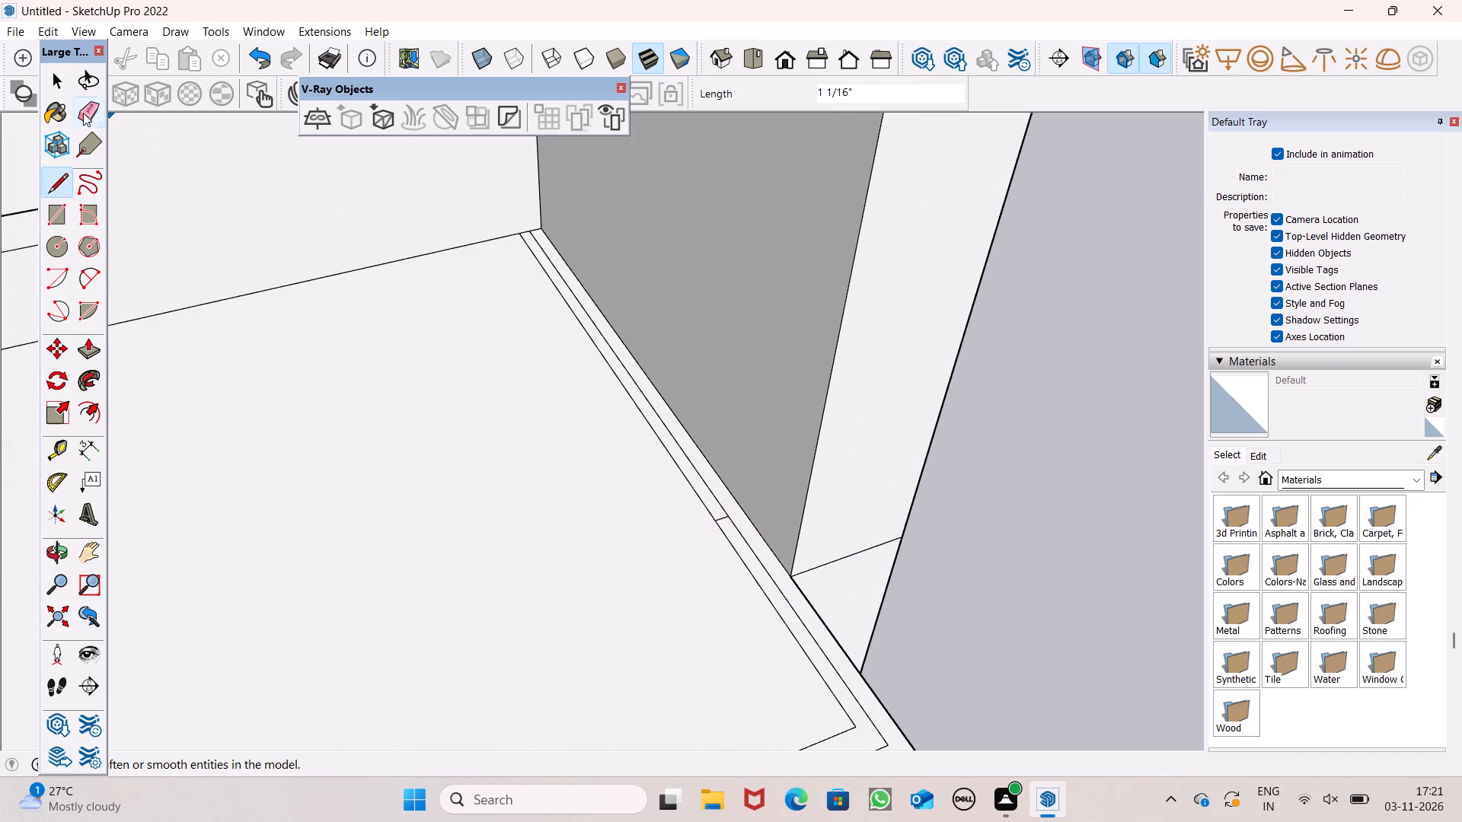
{"action": "left_click", "coordinate": [83, 113]}
{"action": "left_click_drag", "start_coordinate": [662, 424], "coordinate": [656, 434]}
Erase the overlapping lines where the topmost slab's front strip meets its end strip.
{"action": "scroll", "coordinate": [599, 346], "scroll_direction": "down", "scroll_amount": 13}
{"action": "scroll", "coordinate": [713, 395], "scroll_direction": "down", "scroll_amount": 5}
{"action": "middle_click_drag", "start_coordinate": [710, 403], "coordinate": [691, 485]}
{"action": "scroll", "coordinate": [630, 321], "scroll_direction": "down", "scroll_amount": 4}
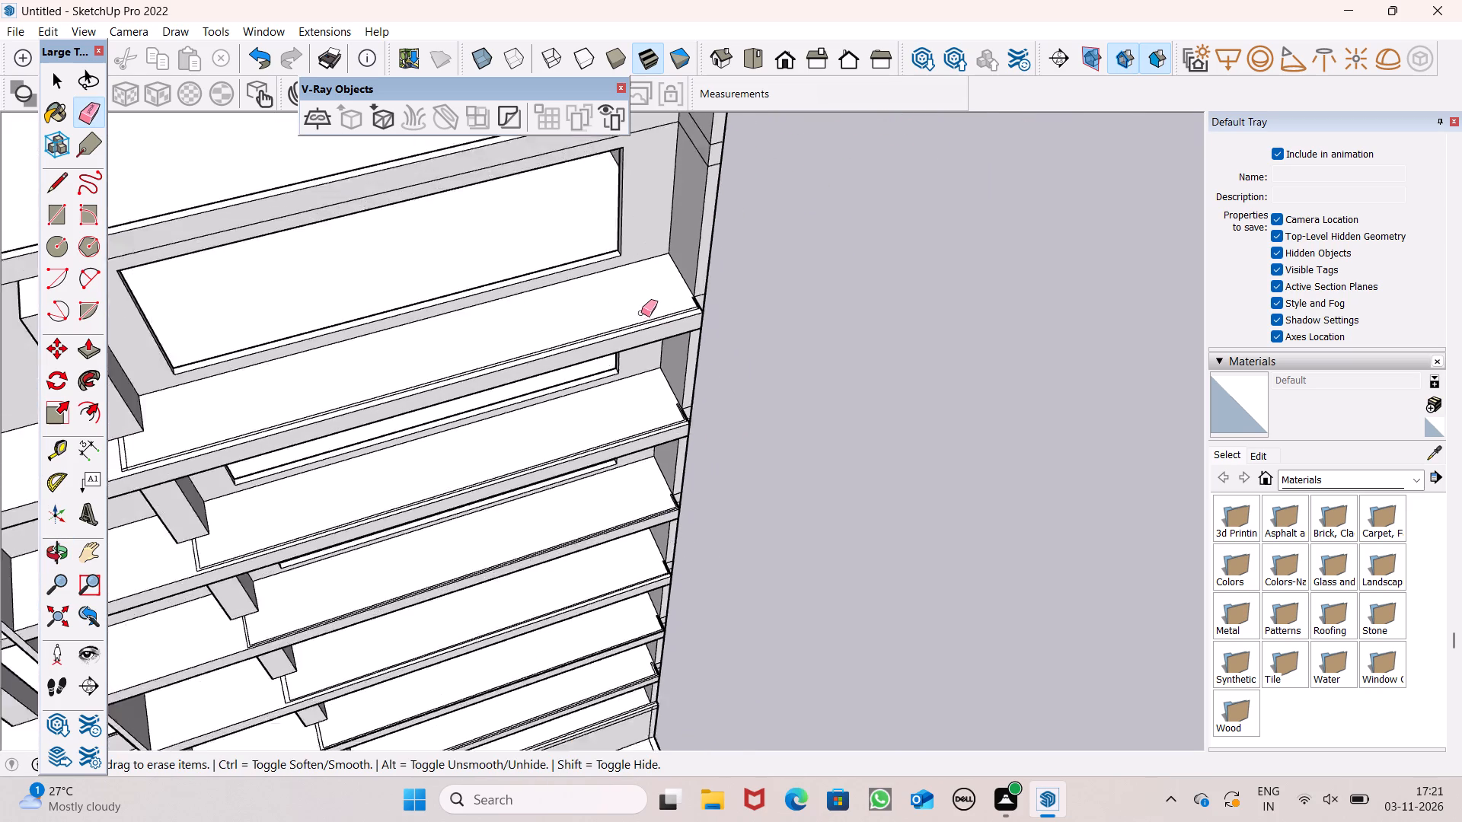
{"action": "scroll", "coordinate": [641, 313], "scroll_direction": "down", "scroll_amount": 3}
{"action": "scroll", "coordinate": [641, 313], "scroll_direction": "up", "scroll_amount": 1}
{"action": "scroll", "coordinate": [646, 299], "scroll_direction": "down", "scroll_amount": 6}
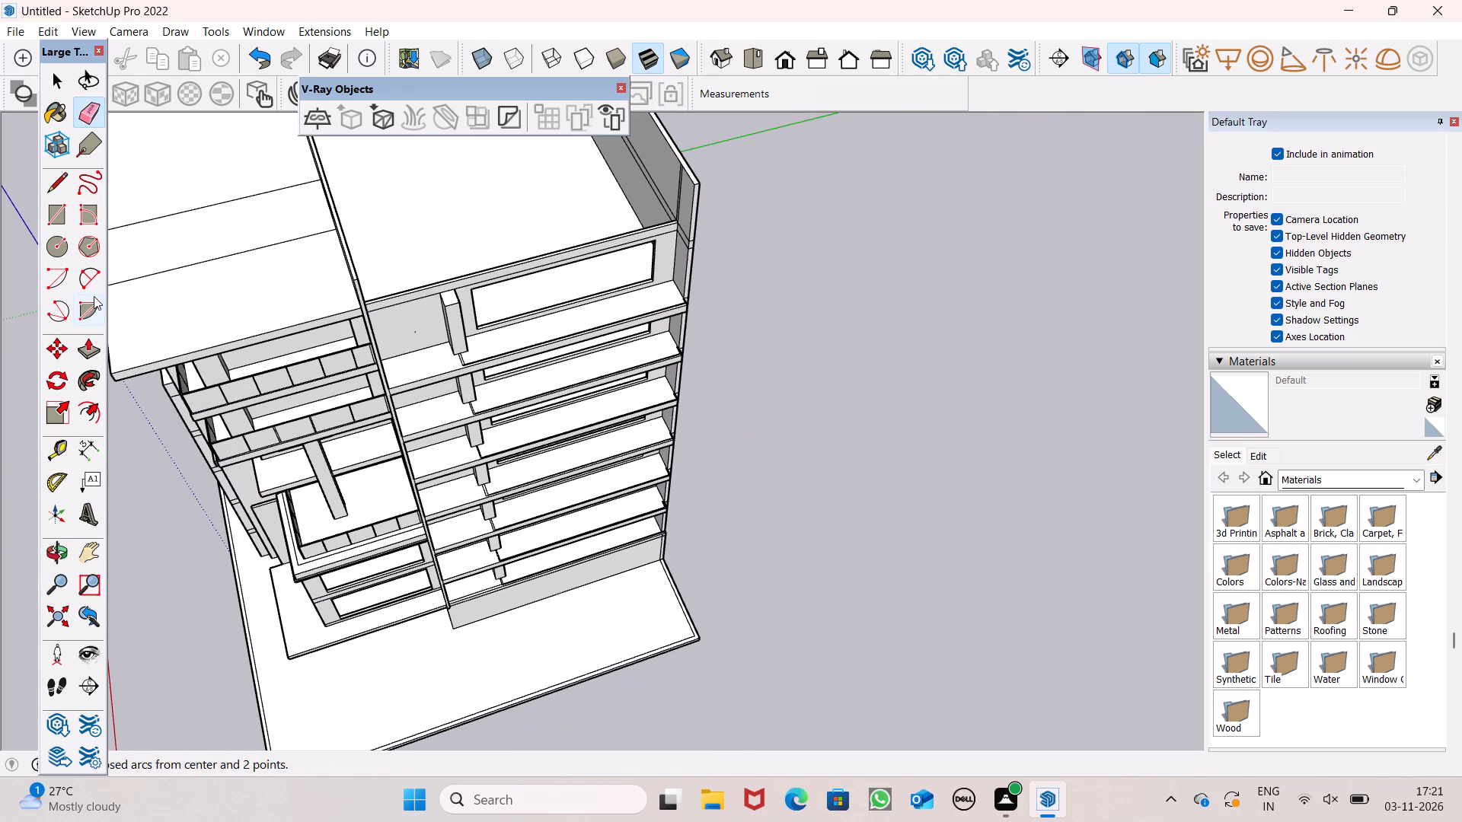
{"action": "scroll", "coordinate": [464, 358], "scroll_direction": "up", "scroll_amount": 8}
{"action": "scroll", "coordinate": [339, 316], "scroll_direction": "up", "scroll_amount": 1}
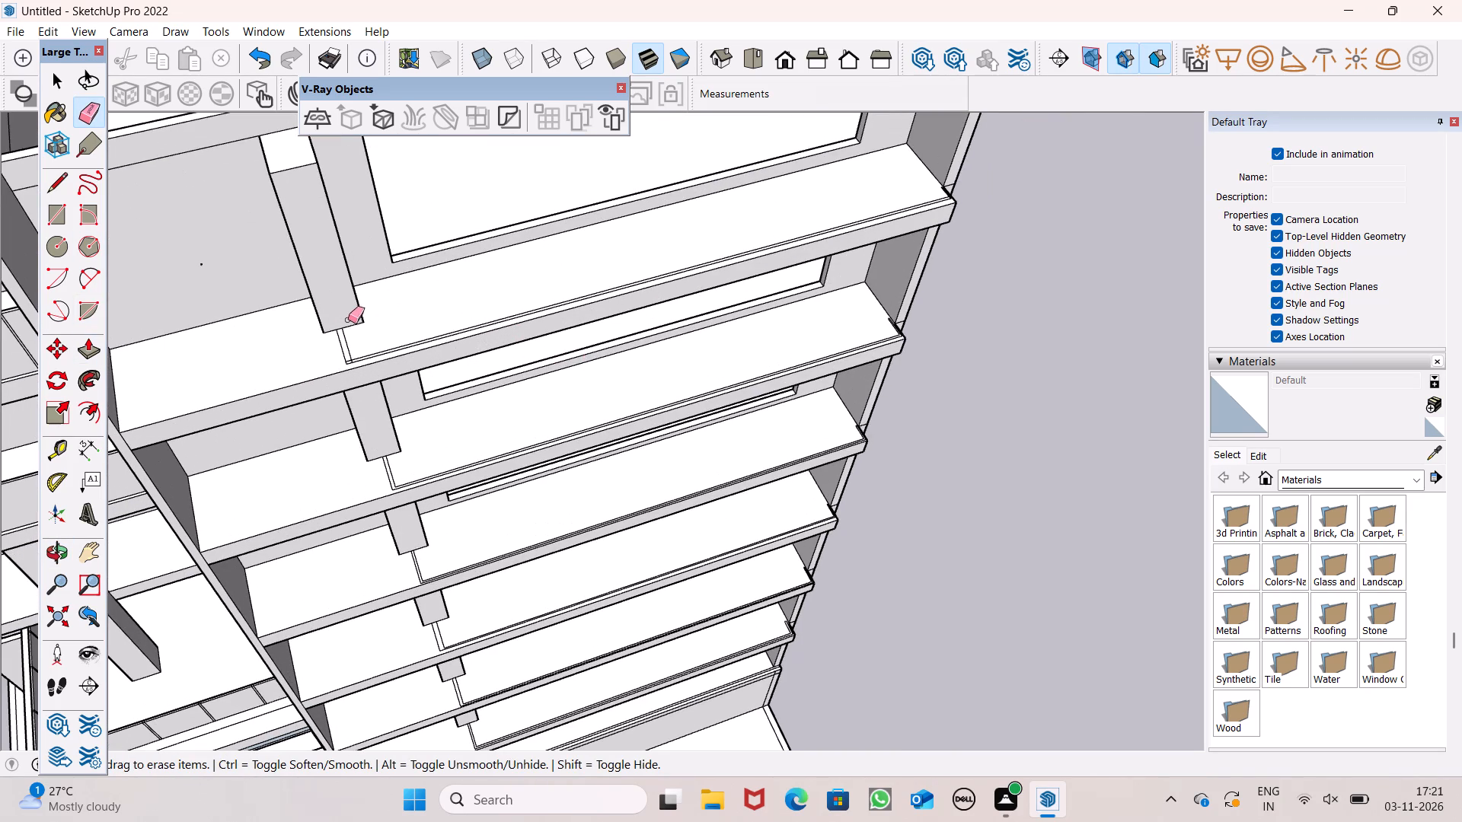
{"action": "scroll", "coordinate": [820, 300], "scroll_direction": "up", "scroll_amount": 7}
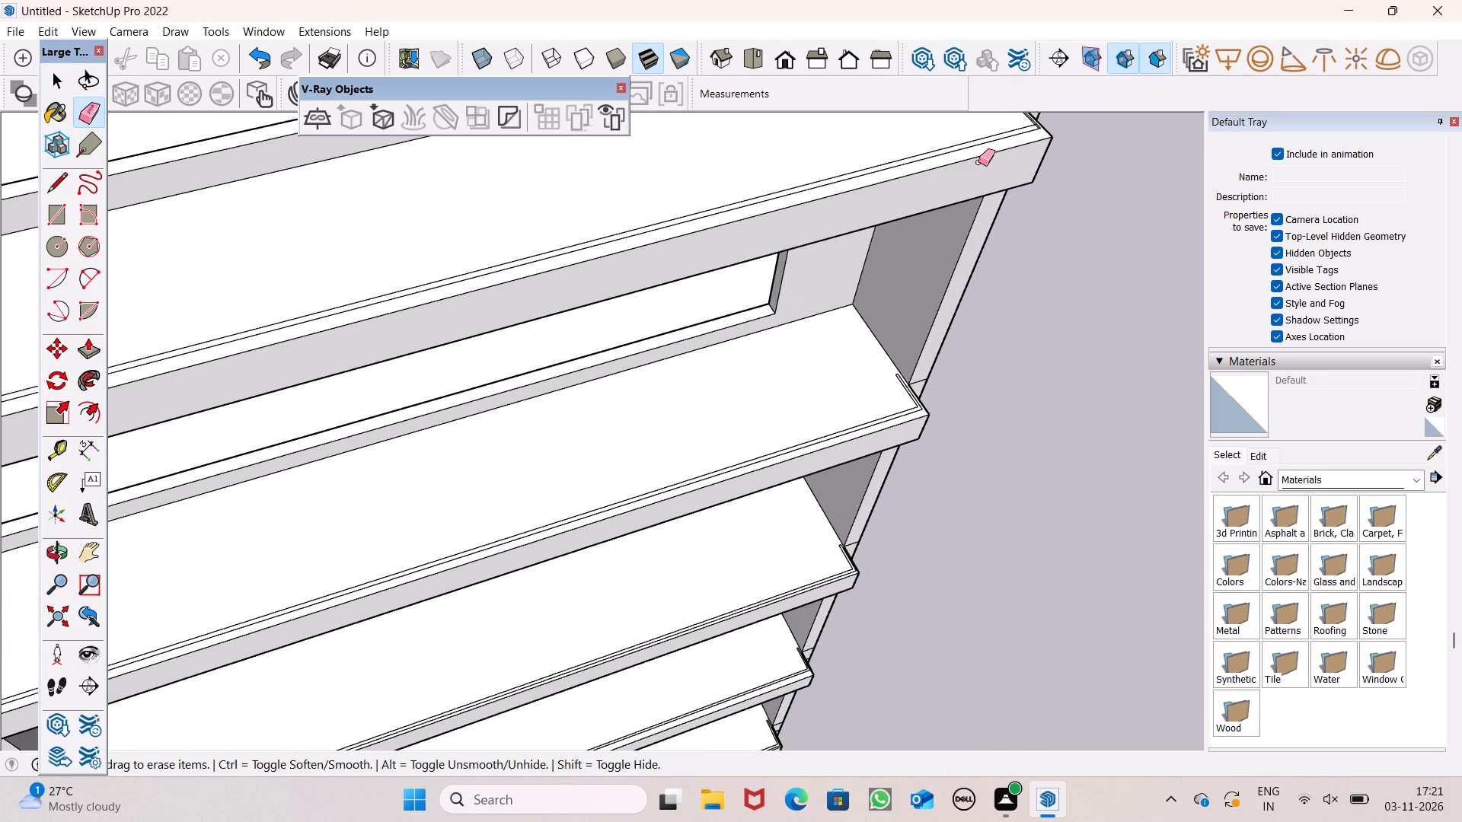
{"action": "scroll", "coordinate": [1036, 161], "scroll_direction": "down", "scroll_amount": 6}
{"action": "scroll", "coordinate": [1058, 132], "scroll_direction": "up", "scroll_amount": 7}
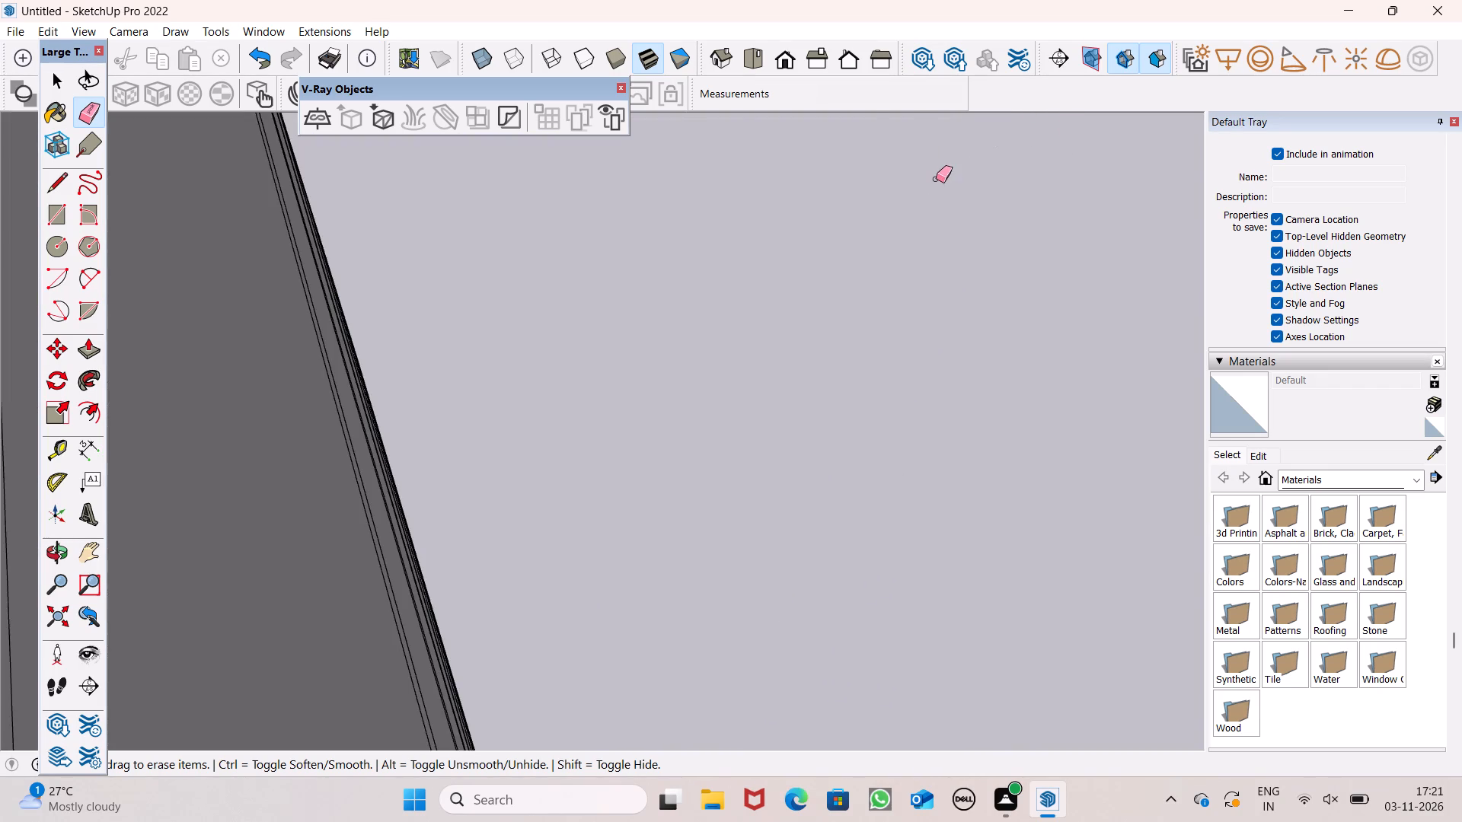
{"action": "scroll", "coordinate": [936, 179], "scroll_direction": "down", "scroll_amount": 3}
{"action": "scroll", "coordinate": [872, 179], "scroll_direction": "up", "scroll_amount": 15}
{"action": "scroll", "coordinate": [891, 215], "scroll_direction": "up", "scroll_amount": 6}
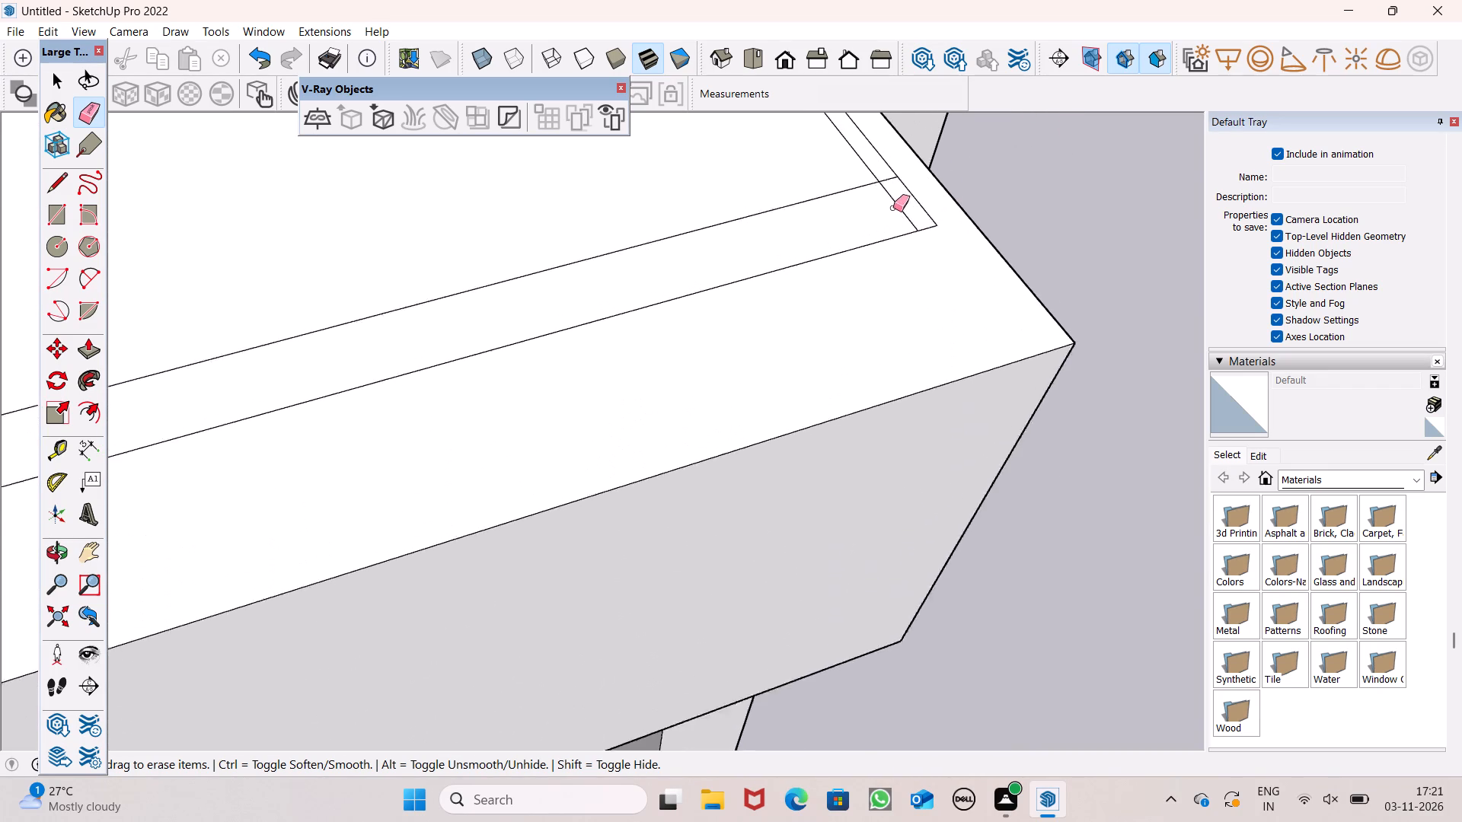
{"action": "scroll", "coordinate": [893, 208], "scroll_direction": "up", "scroll_amount": 3}
{"action": "left_click", "coordinate": [889, 158]}
{"action": "left_click_drag", "start_coordinate": [883, 175], "coordinate": [885, 161]}
Erase the overlapping lines where the topmost slab's front strip meets its column strip.
{"action": "scroll", "coordinate": [972, 194], "scroll_direction": "down", "scroll_amount": 11}
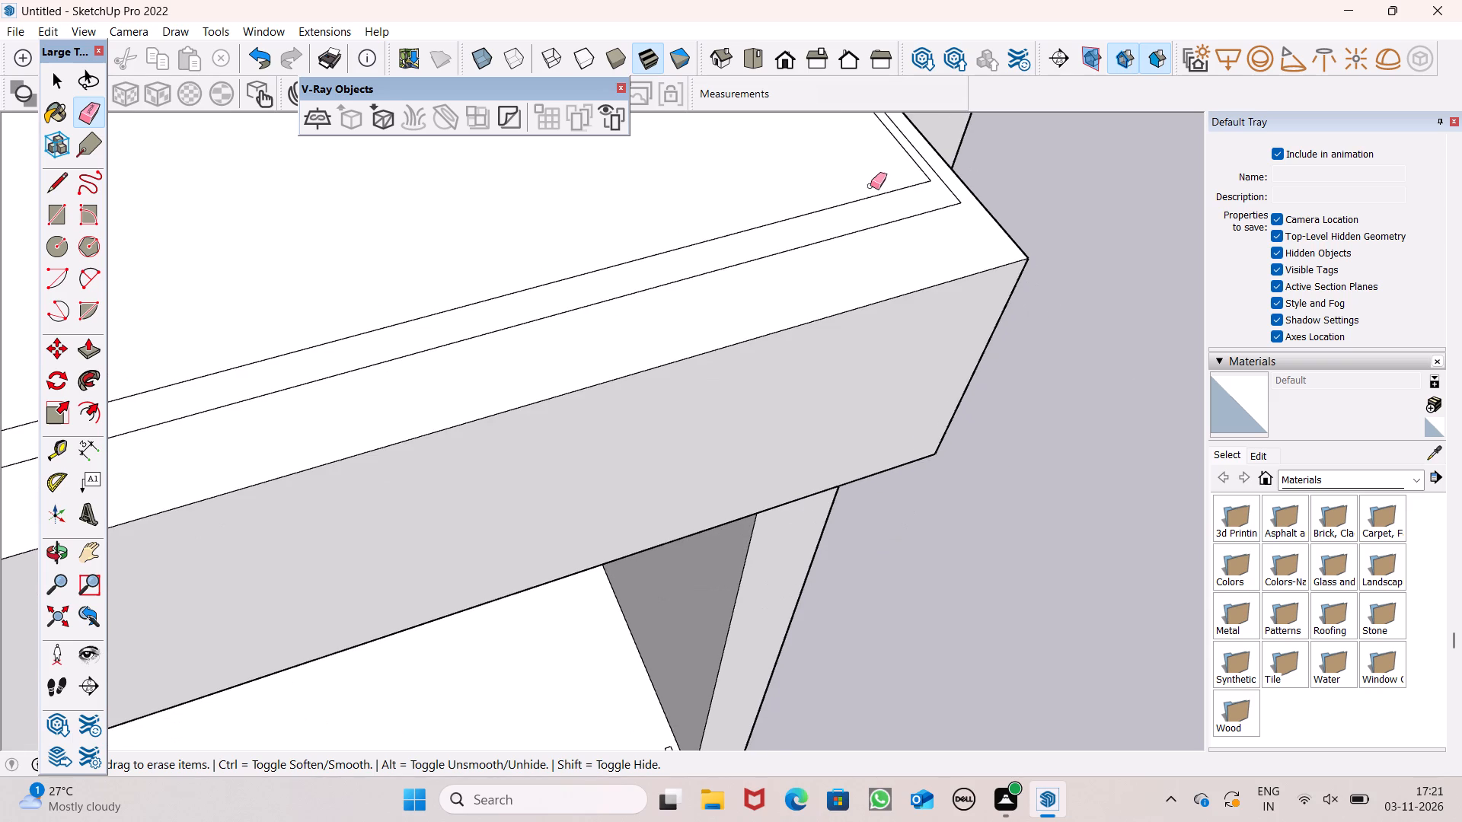
{"action": "scroll", "coordinate": [905, 223], "scroll_direction": "down", "scroll_amount": 7}
{"action": "scroll", "coordinate": [966, 247], "scroll_direction": "down", "scroll_amount": 14}
{"action": "scroll", "coordinate": [955, 270], "scroll_direction": "down", "scroll_amount": 7}
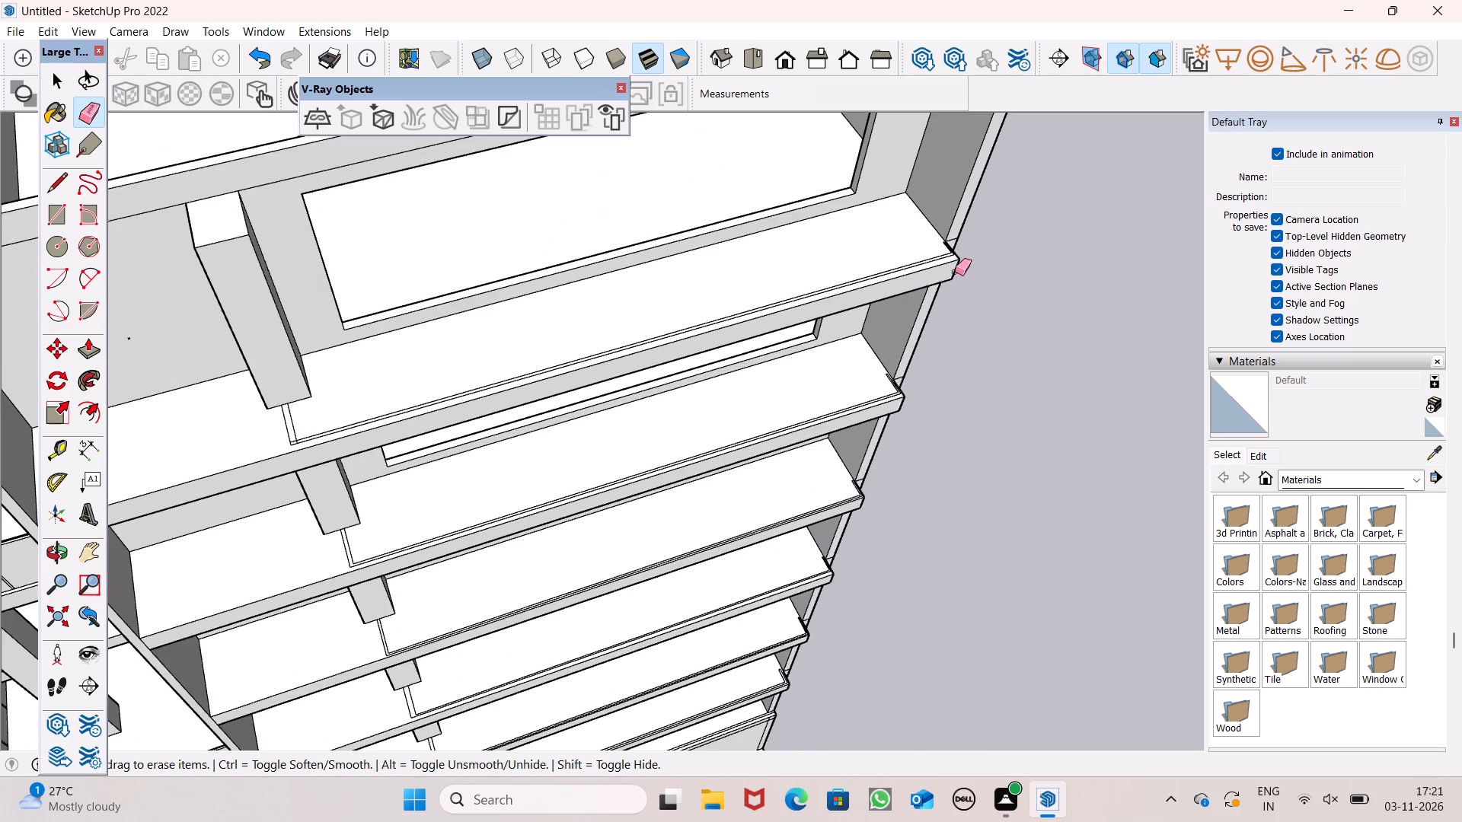
{"action": "scroll", "coordinate": [879, 252], "scroll_direction": "down", "scroll_amount": 3}
{"action": "scroll", "coordinate": [177, 406], "scroll_direction": "up", "scroll_amount": 6}
{"action": "scroll", "coordinate": [615, 399], "scroll_direction": "up", "scroll_amount": 8}
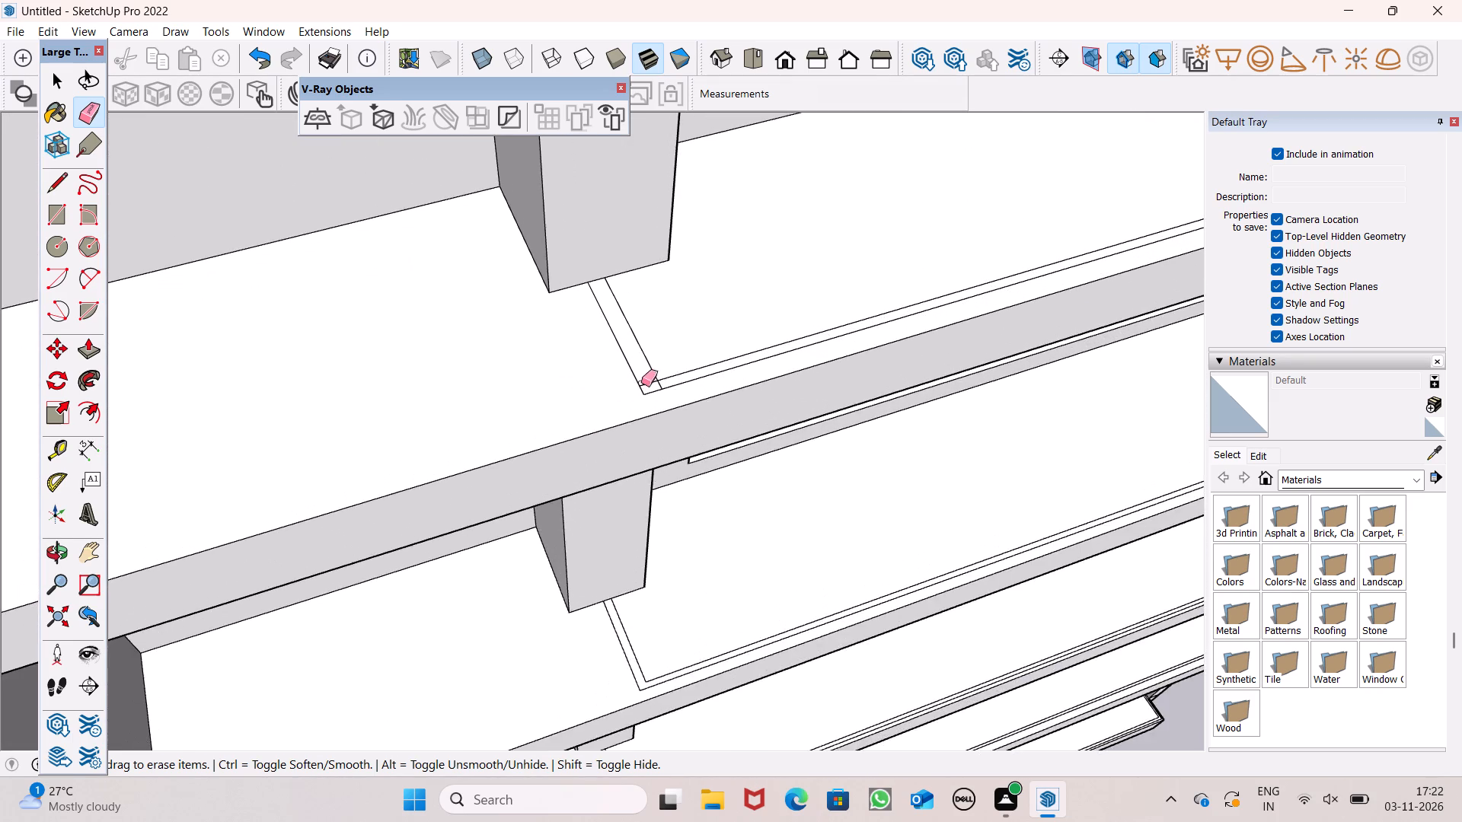
{"action": "scroll", "coordinate": [666, 385], "scroll_direction": "up", "scroll_amount": 2}
{"action": "scroll", "coordinate": [666, 385], "scroll_direction": "down", "scroll_amount": 1}
{"action": "scroll", "coordinate": [666, 385], "scroll_direction": "up", "scroll_amount": 15}
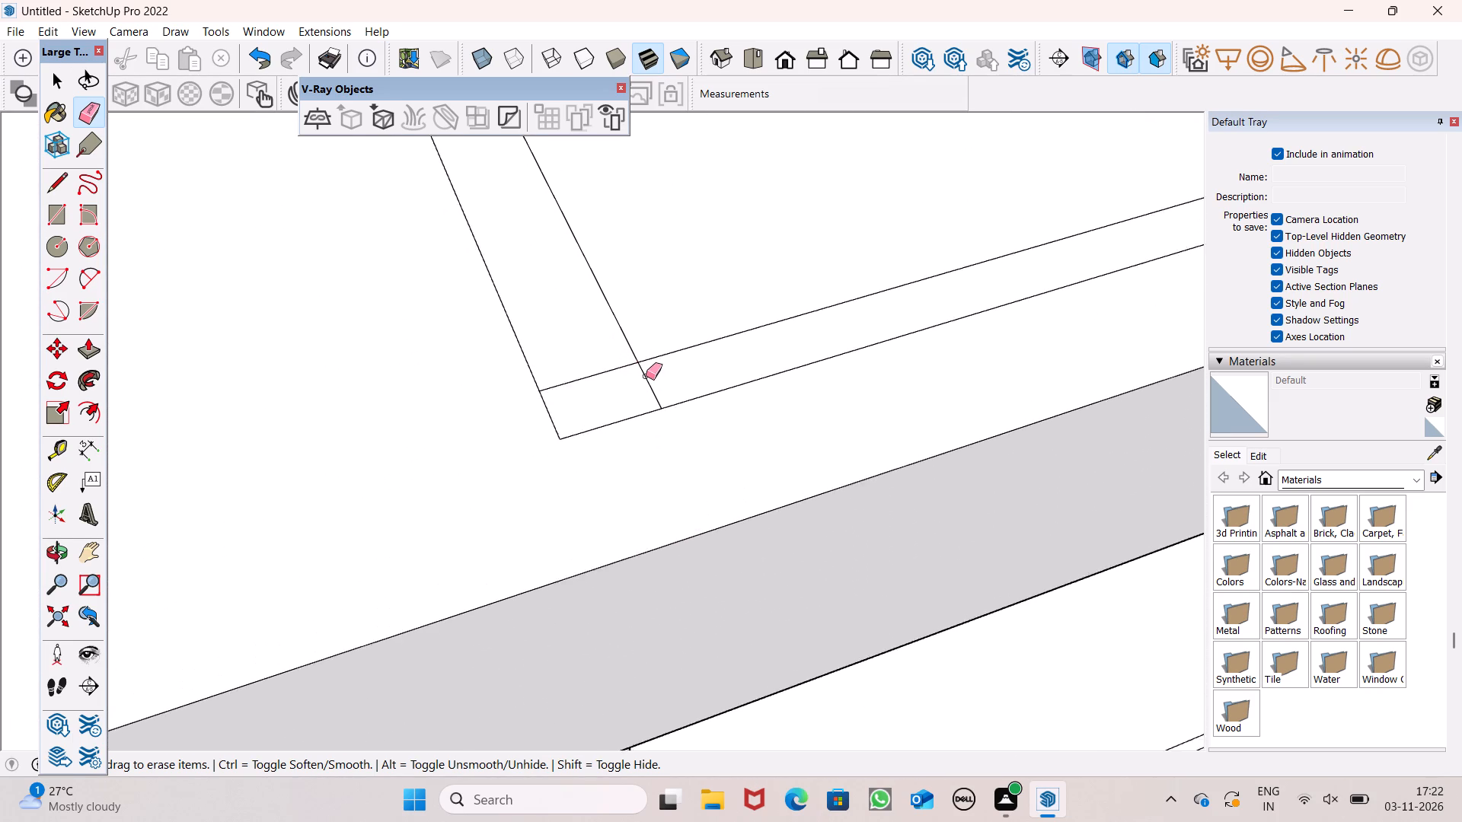
{"action": "scroll", "coordinate": [646, 376], "scroll_direction": "up", "scroll_amount": 6}
{"action": "left_click_drag", "start_coordinate": [646, 368], "coordinate": [595, 361]}
{"action": "scroll", "coordinate": [551, 329], "scroll_direction": "down", "scroll_amount": 6}
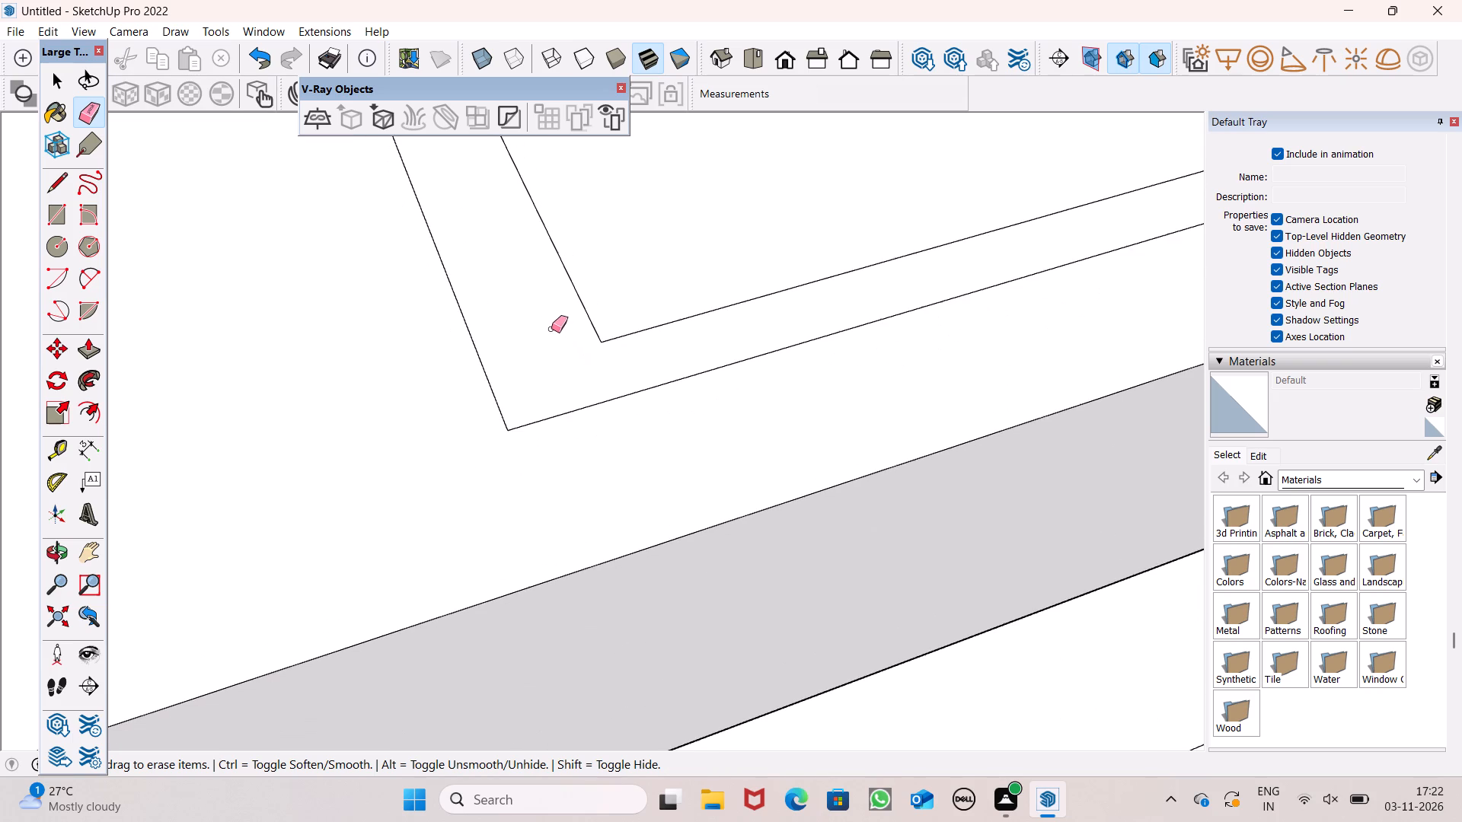
{"action": "key", "text": "space"}
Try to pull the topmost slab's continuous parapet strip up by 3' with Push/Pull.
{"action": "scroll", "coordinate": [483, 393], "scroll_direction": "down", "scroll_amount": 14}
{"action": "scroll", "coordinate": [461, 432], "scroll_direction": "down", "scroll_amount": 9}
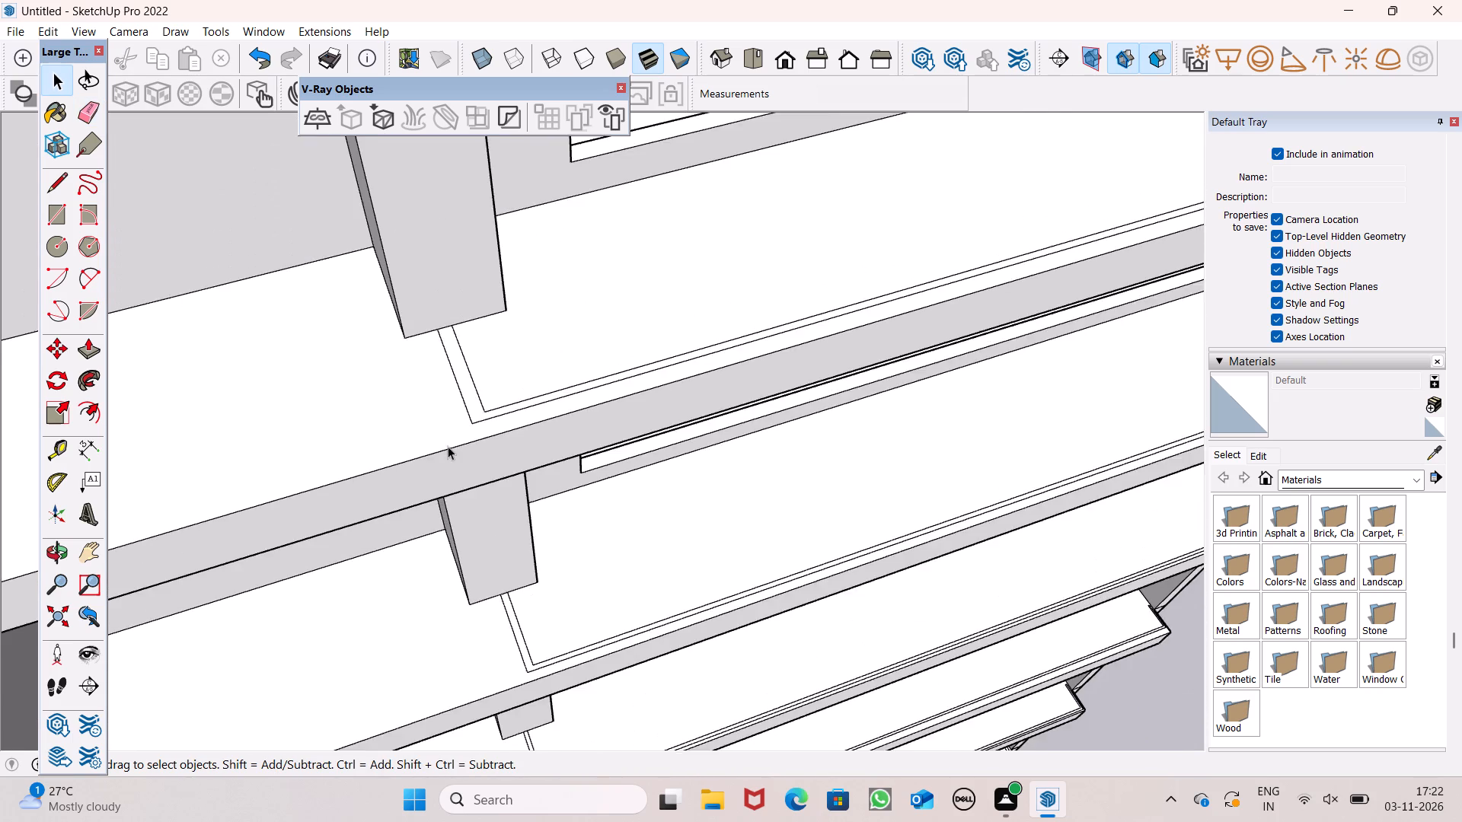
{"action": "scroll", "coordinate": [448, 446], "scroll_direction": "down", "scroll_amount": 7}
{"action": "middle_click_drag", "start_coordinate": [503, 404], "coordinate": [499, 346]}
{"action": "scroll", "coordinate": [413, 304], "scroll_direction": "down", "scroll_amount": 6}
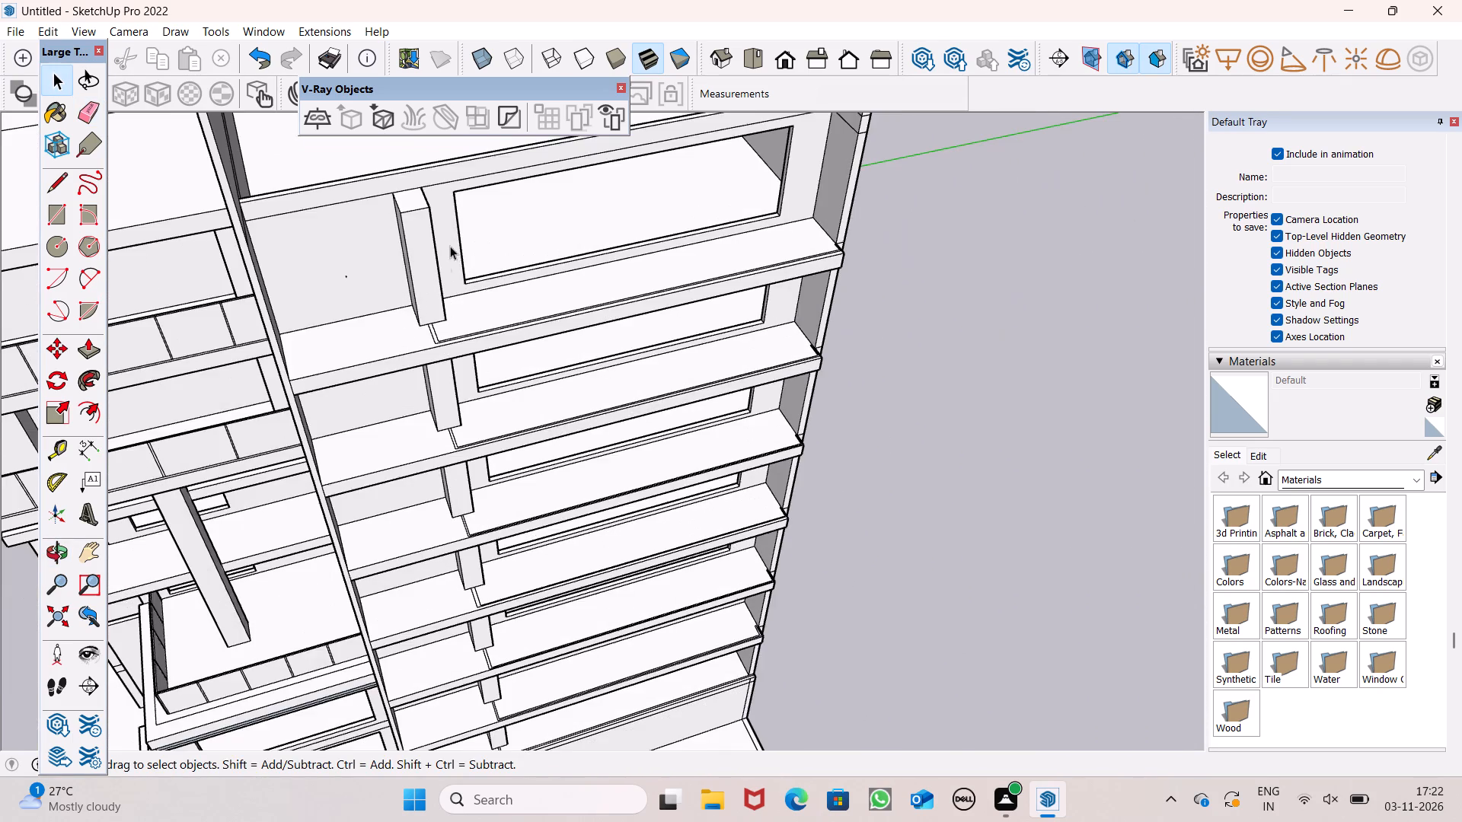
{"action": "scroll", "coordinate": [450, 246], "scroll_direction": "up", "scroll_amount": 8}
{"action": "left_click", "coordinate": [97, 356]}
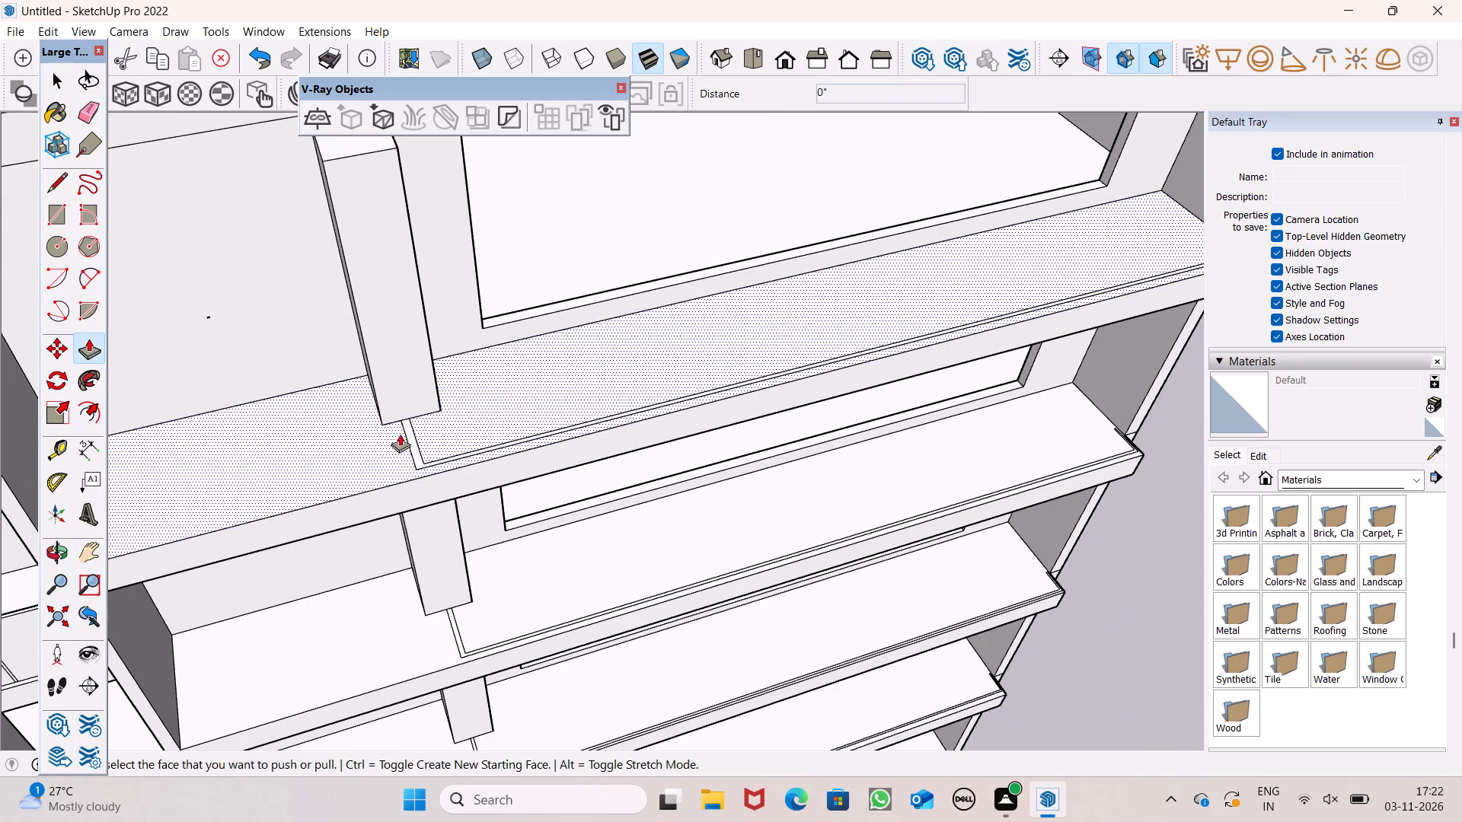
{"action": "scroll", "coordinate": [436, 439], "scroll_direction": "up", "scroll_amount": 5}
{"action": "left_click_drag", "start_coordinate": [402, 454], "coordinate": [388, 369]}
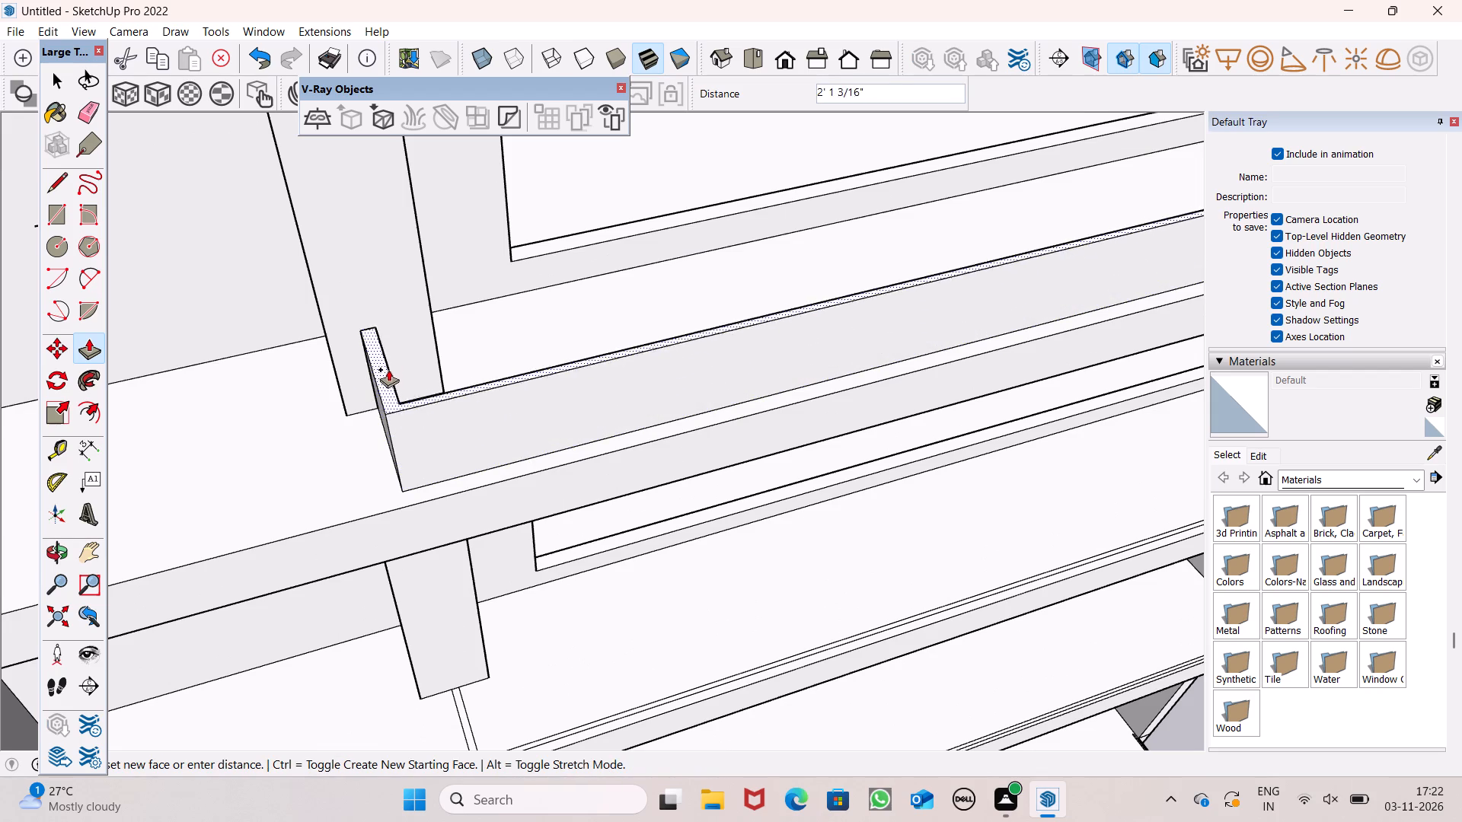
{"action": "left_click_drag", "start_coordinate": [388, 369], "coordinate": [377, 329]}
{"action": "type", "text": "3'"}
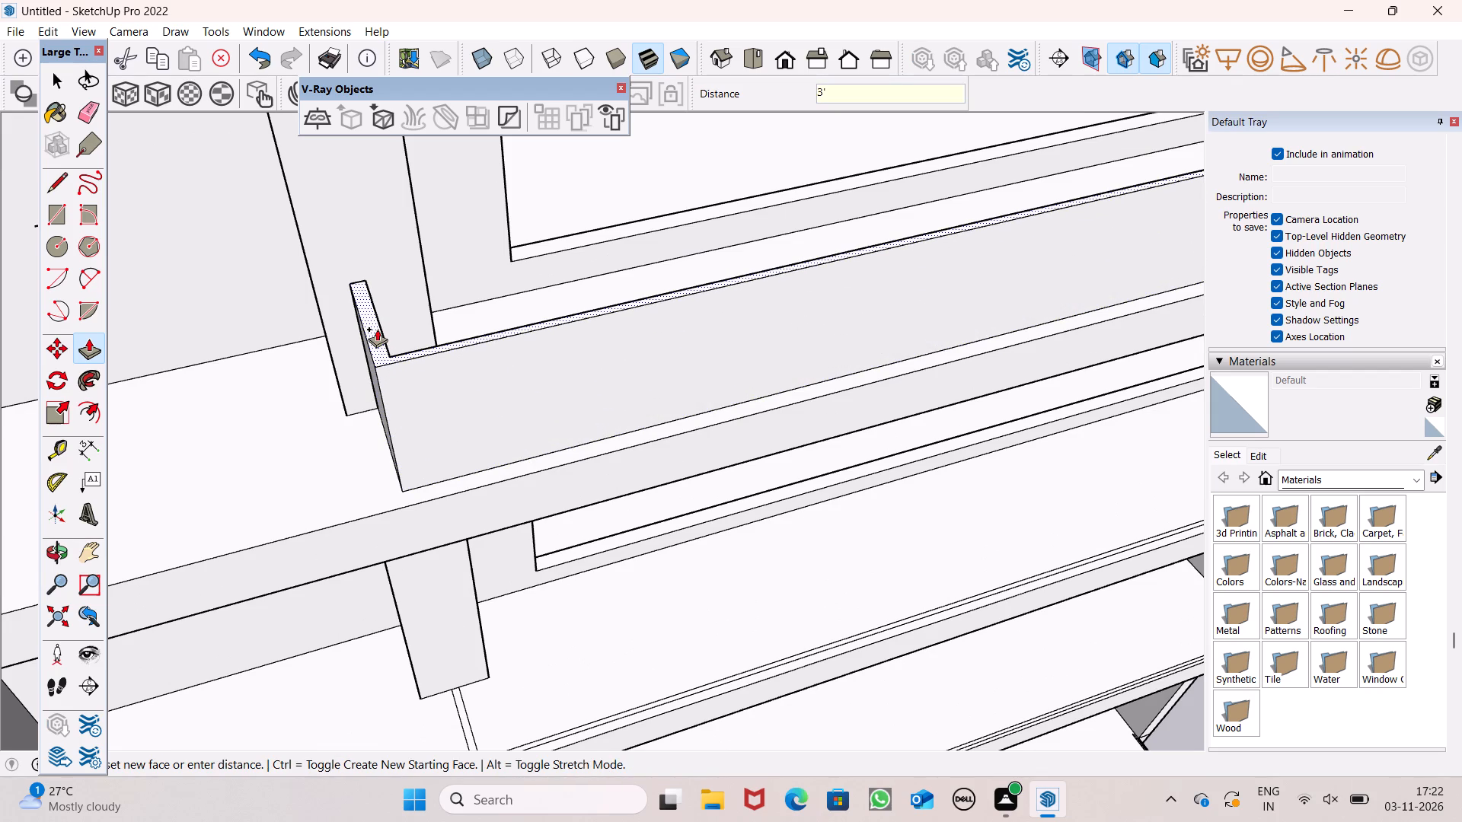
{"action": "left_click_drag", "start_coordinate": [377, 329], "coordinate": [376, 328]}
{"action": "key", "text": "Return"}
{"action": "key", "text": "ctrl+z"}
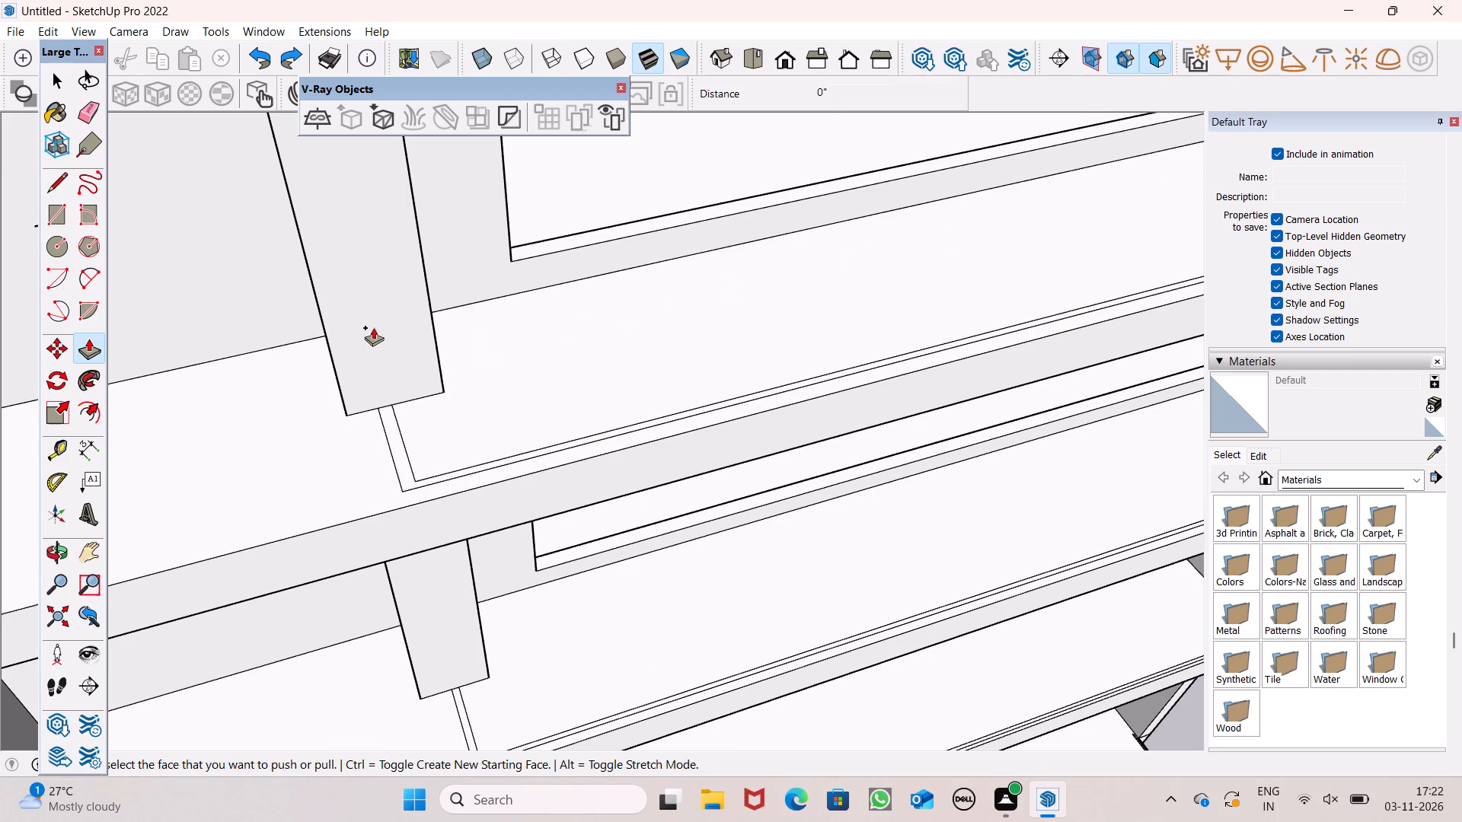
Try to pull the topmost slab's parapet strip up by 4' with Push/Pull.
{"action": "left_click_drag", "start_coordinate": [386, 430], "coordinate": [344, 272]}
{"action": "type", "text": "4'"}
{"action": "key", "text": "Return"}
Measure the height of the raised parapet at its column-side corner on the topmost slab.
{"action": "scroll", "coordinate": [339, 241], "scroll_direction": "down", "scroll_amount": 5}
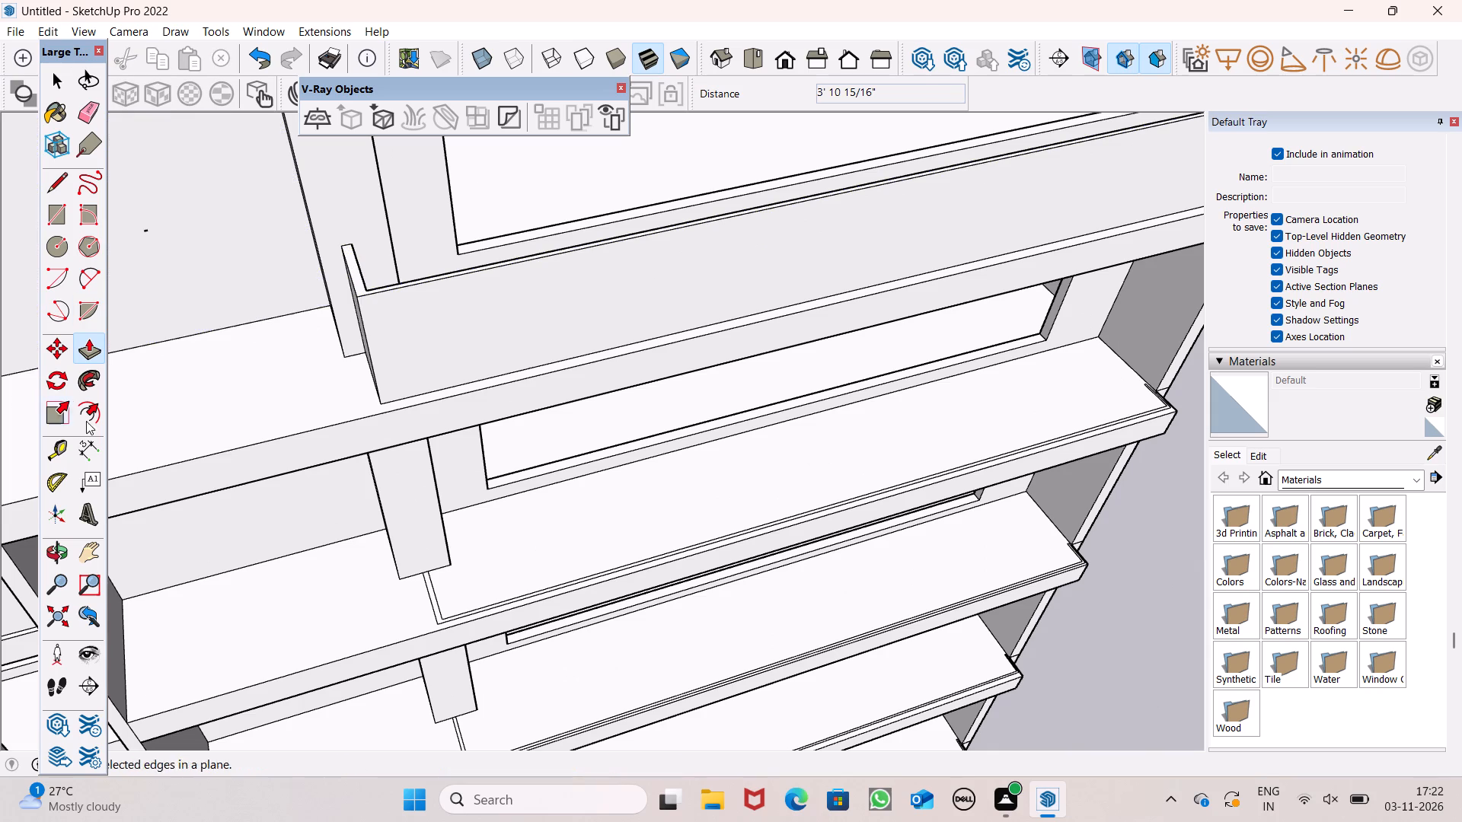
{"action": "left_click", "coordinate": [97, 447]}
{"action": "middle_click_drag", "start_coordinate": [238, 391], "coordinate": [259, 325]}
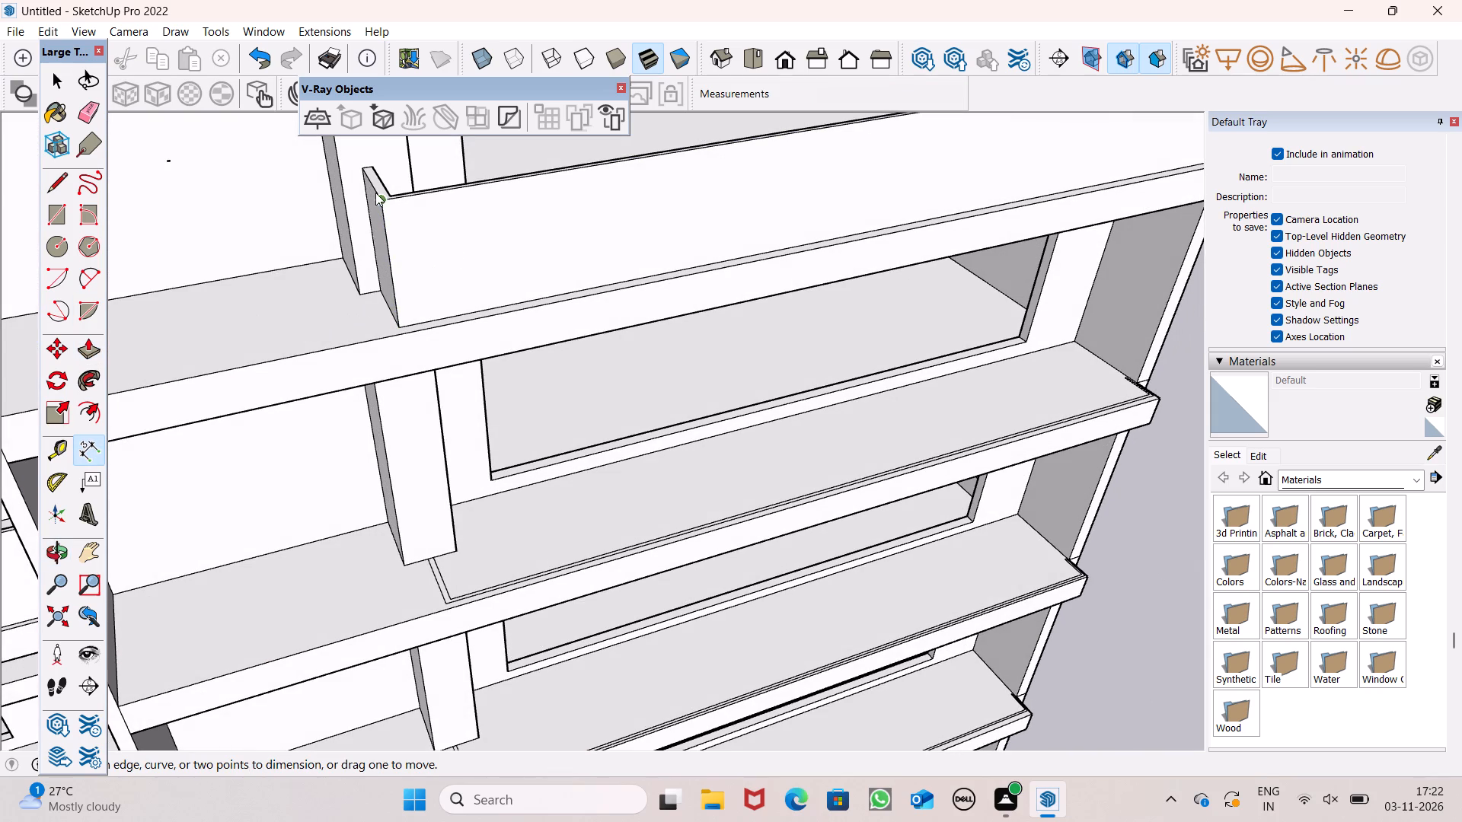
{"action": "left_click", "coordinate": [381, 203]}
{"action": "scroll", "coordinate": [394, 305], "scroll_direction": "up", "scroll_amount": 5}
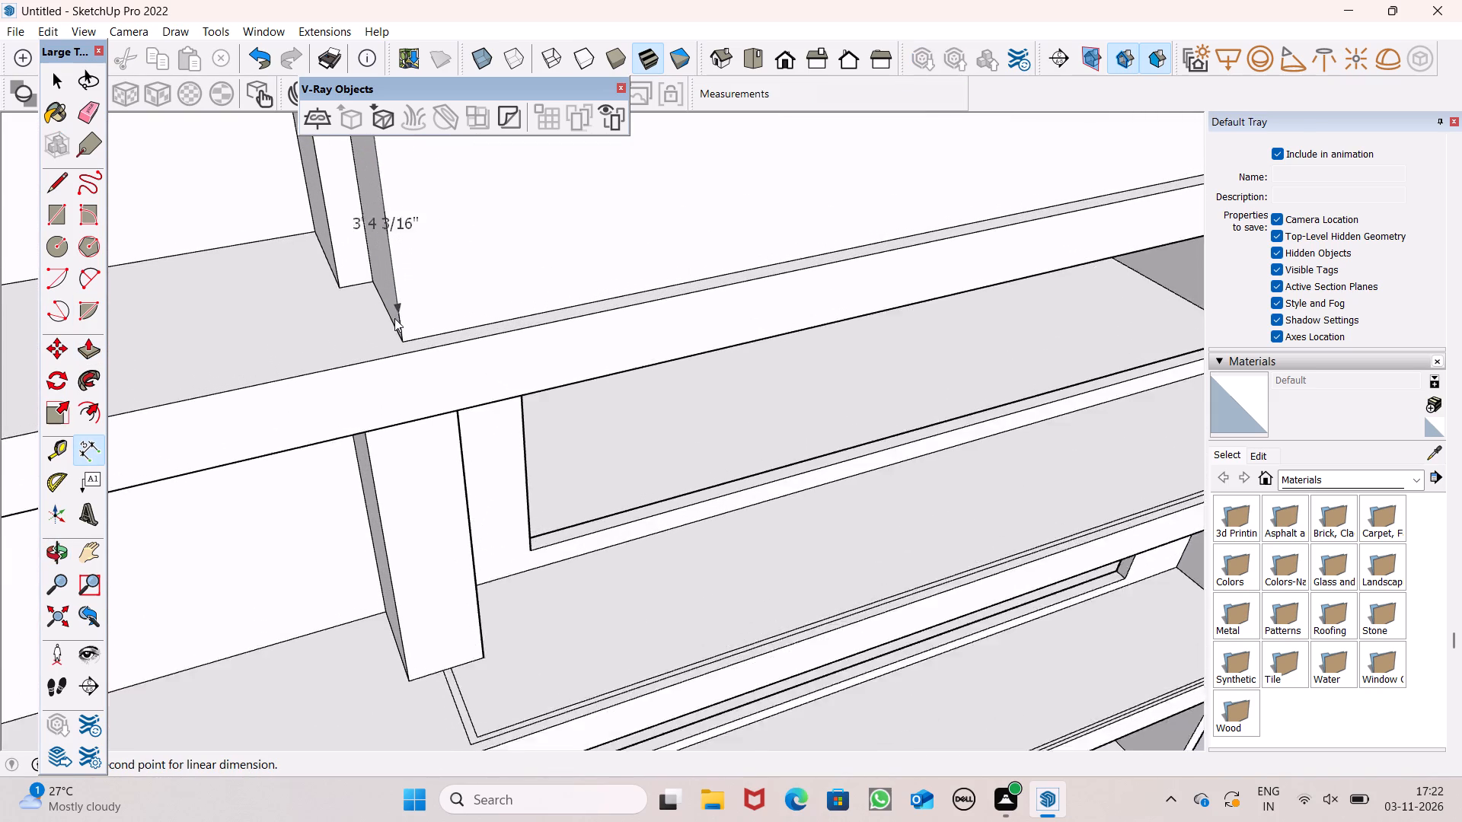
{"action": "scroll", "coordinate": [394, 318], "scroll_direction": "up", "scroll_amount": 1}
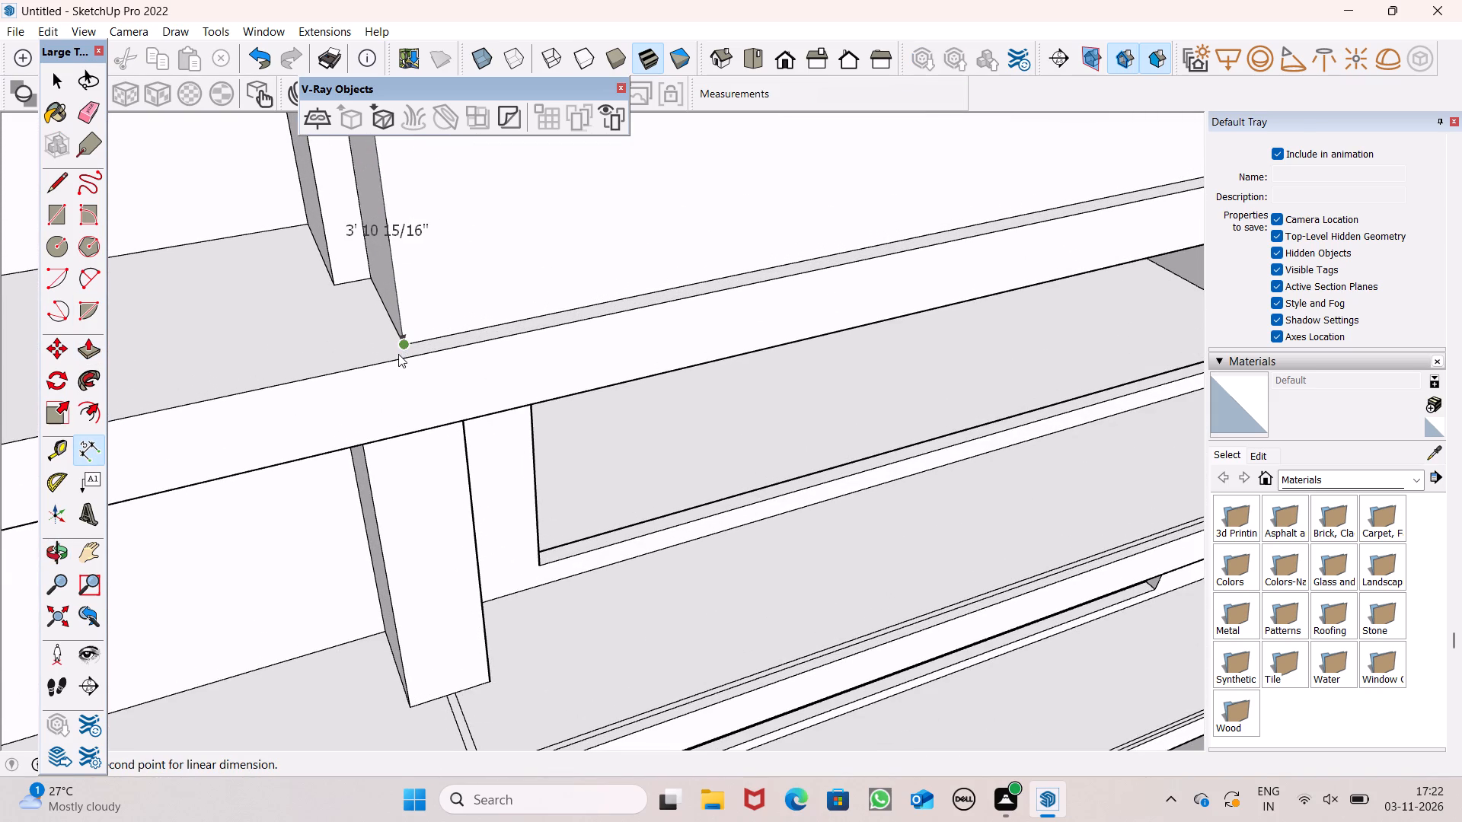
{"action": "key", "text": "space"}
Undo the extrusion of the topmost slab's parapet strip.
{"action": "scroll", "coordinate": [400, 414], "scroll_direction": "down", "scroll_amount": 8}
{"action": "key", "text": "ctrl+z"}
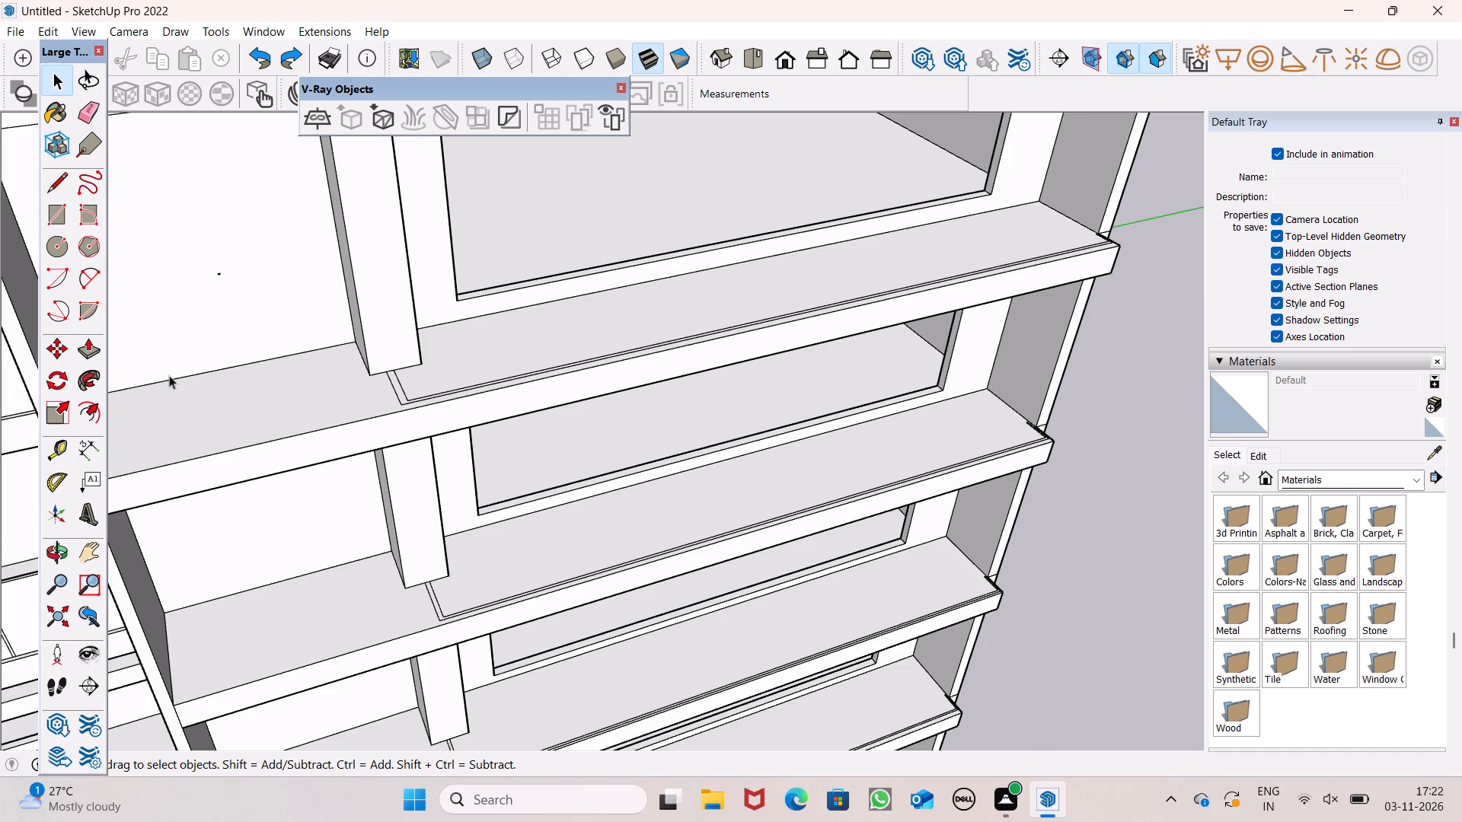
Pull the topmost slab's parapet strip up by 4' with Push/Pull.
{"action": "left_click", "coordinate": [91, 355]}
{"action": "scroll", "coordinate": [308, 378], "scroll_direction": "up", "scroll_amount": 7}
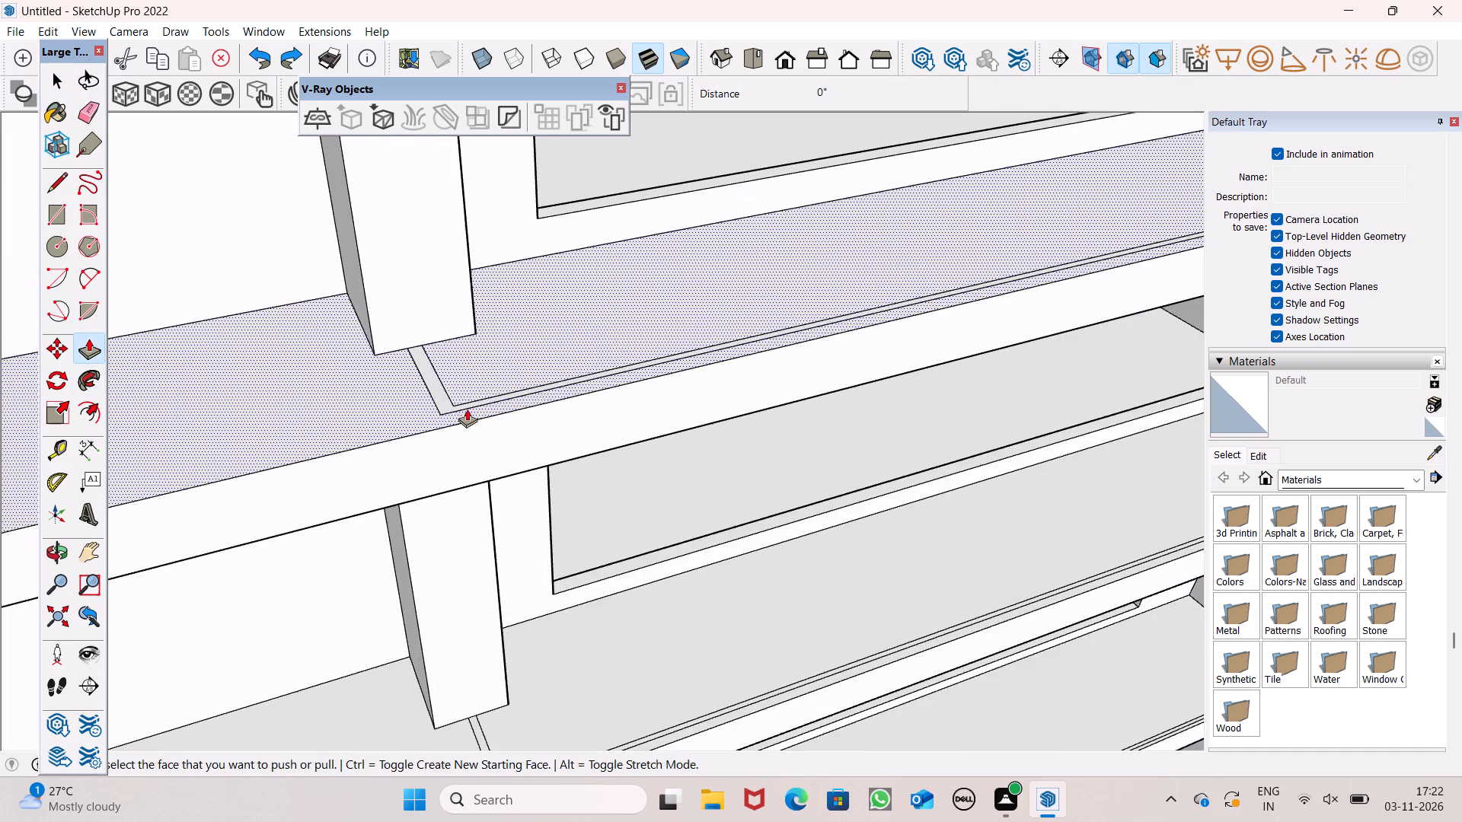
{"action": "scroll", "coordinate": [444, 379], "scroll_direction": "up", "scroll_amount": 6}
{"action": "left_click_drag", "start_coordinate": [437, 412], "coordinate": [439, 238]}
{"action": "type", "text": "4'"}
{"action": "key", "text": "Return"}
{"action": "scroll", "coordinate": [393, 288], "scroll_direction": "down", "scroll_amount": 5}
{"action": "key", "text": "space"}
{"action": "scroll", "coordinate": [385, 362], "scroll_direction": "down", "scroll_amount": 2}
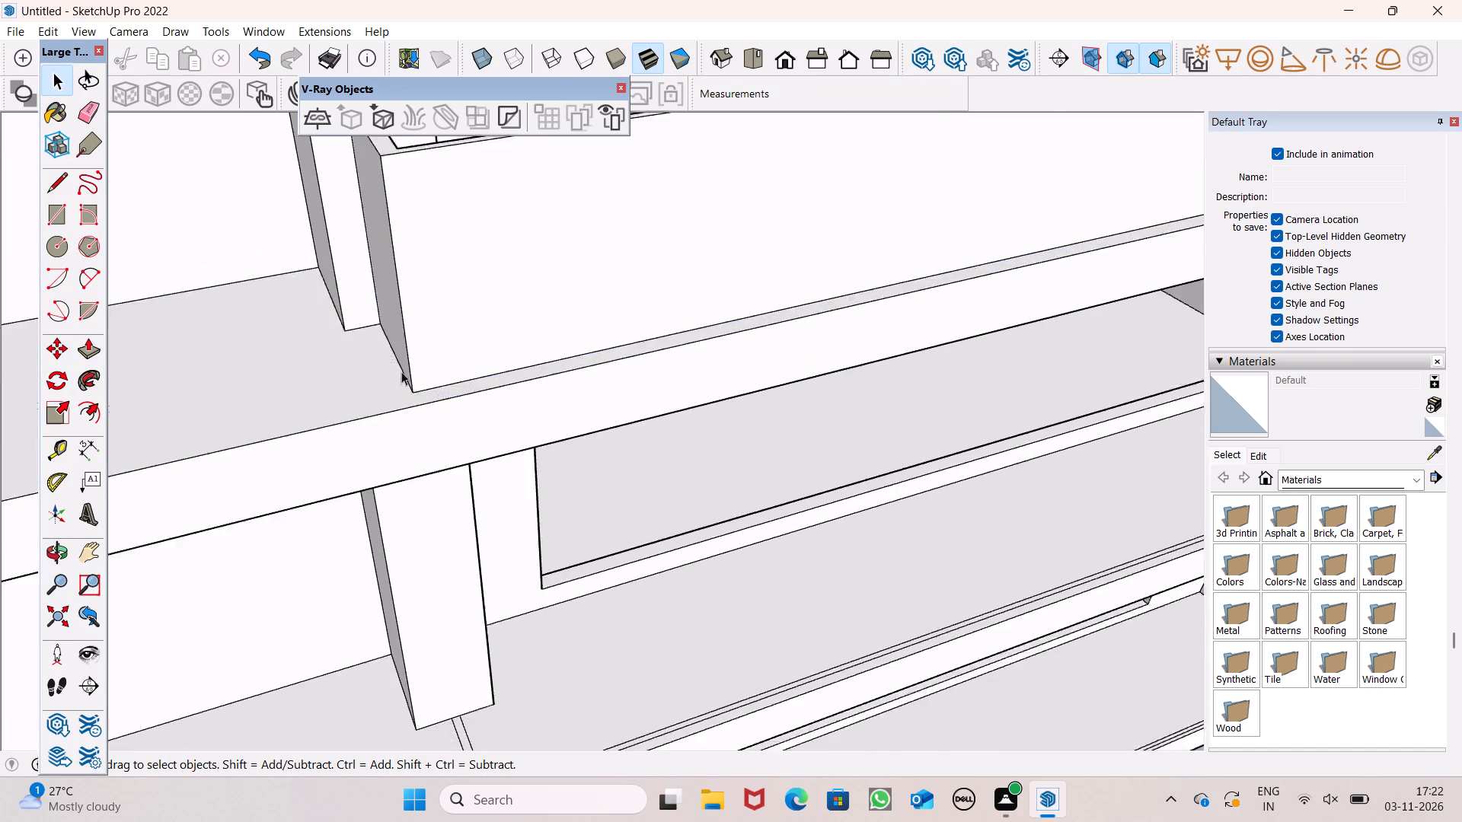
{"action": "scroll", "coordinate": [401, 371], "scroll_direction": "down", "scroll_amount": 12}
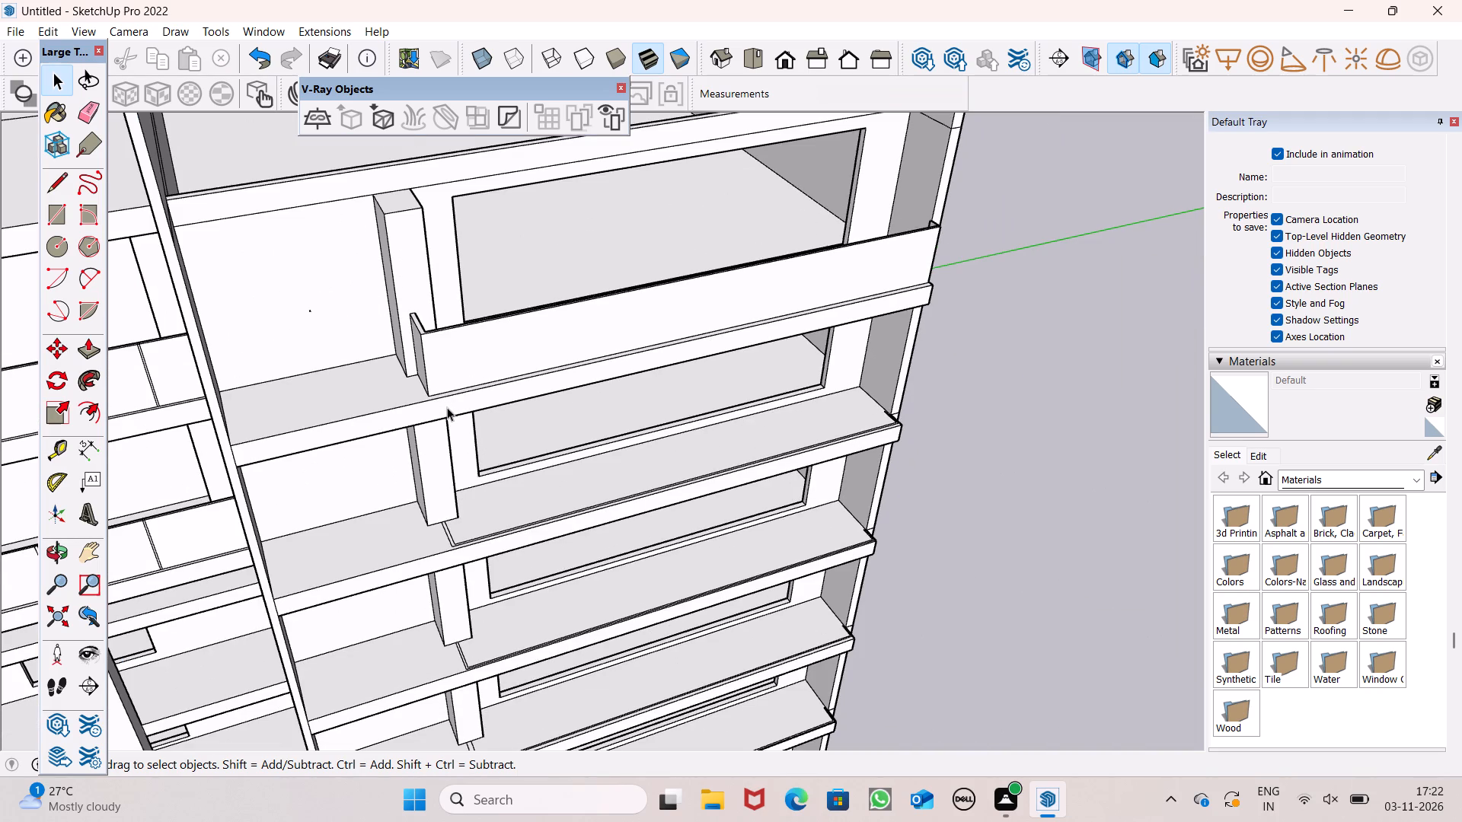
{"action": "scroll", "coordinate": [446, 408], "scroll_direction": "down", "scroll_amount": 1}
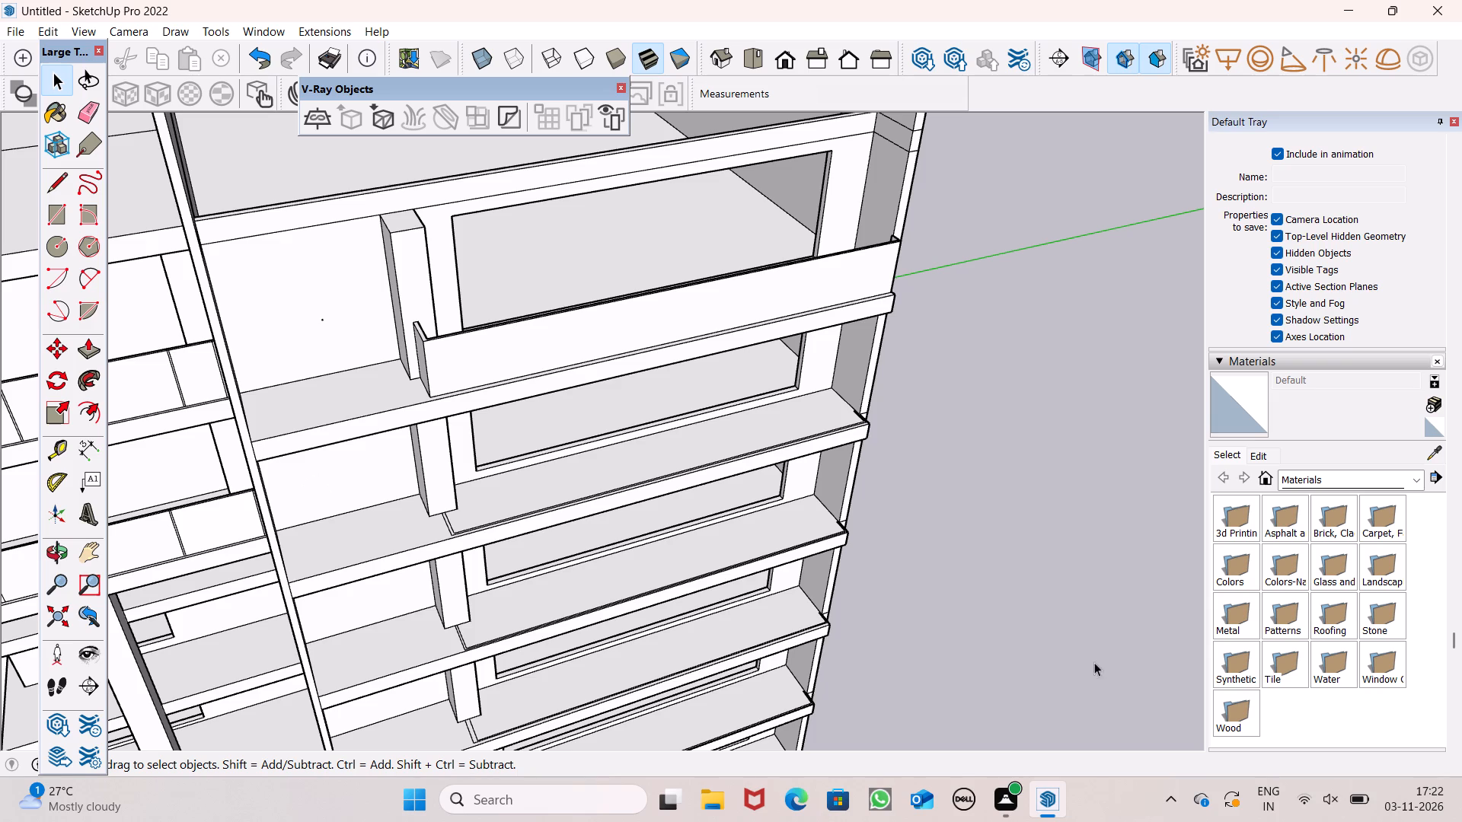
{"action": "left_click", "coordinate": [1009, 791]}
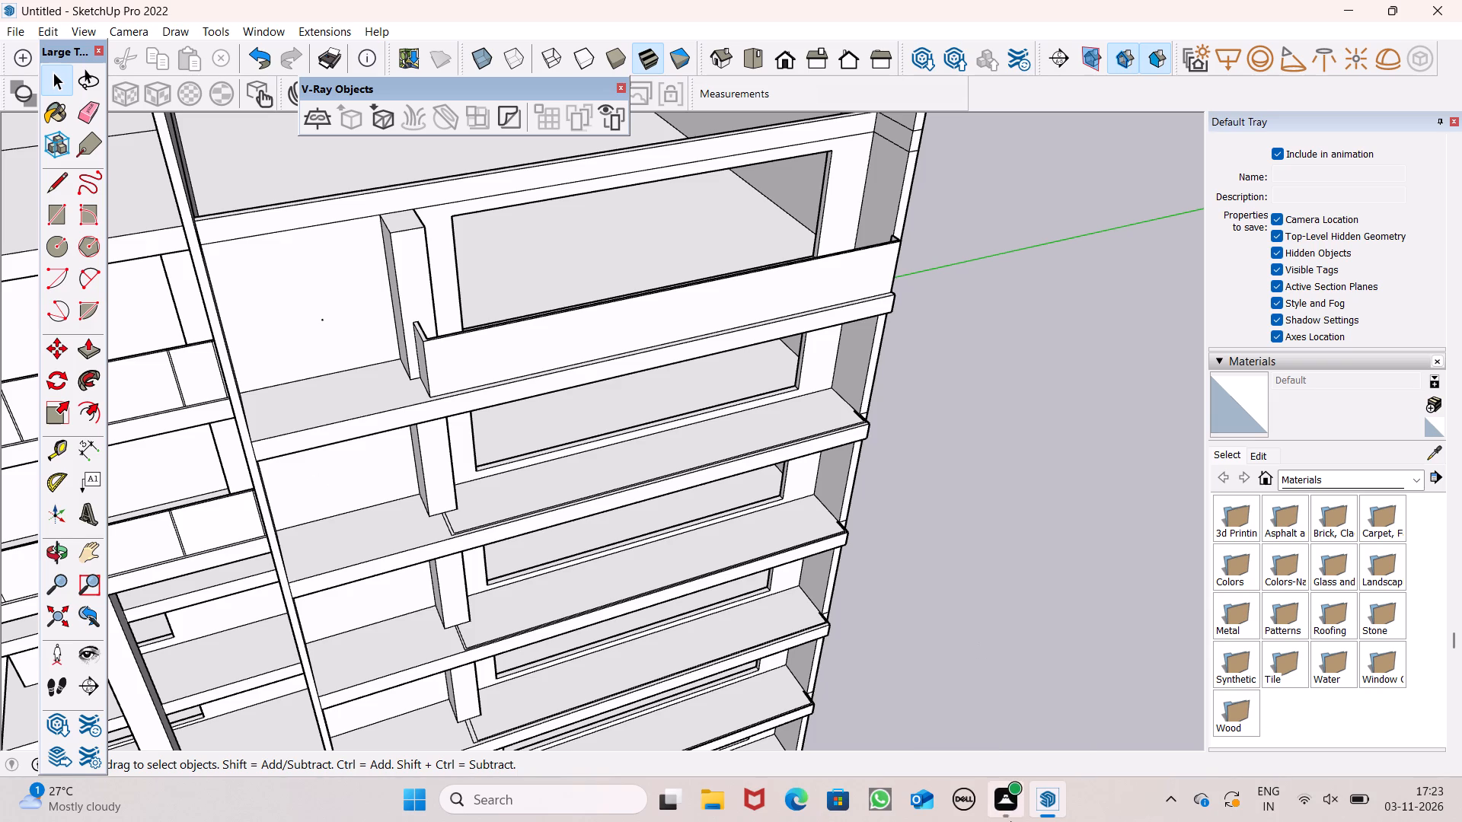
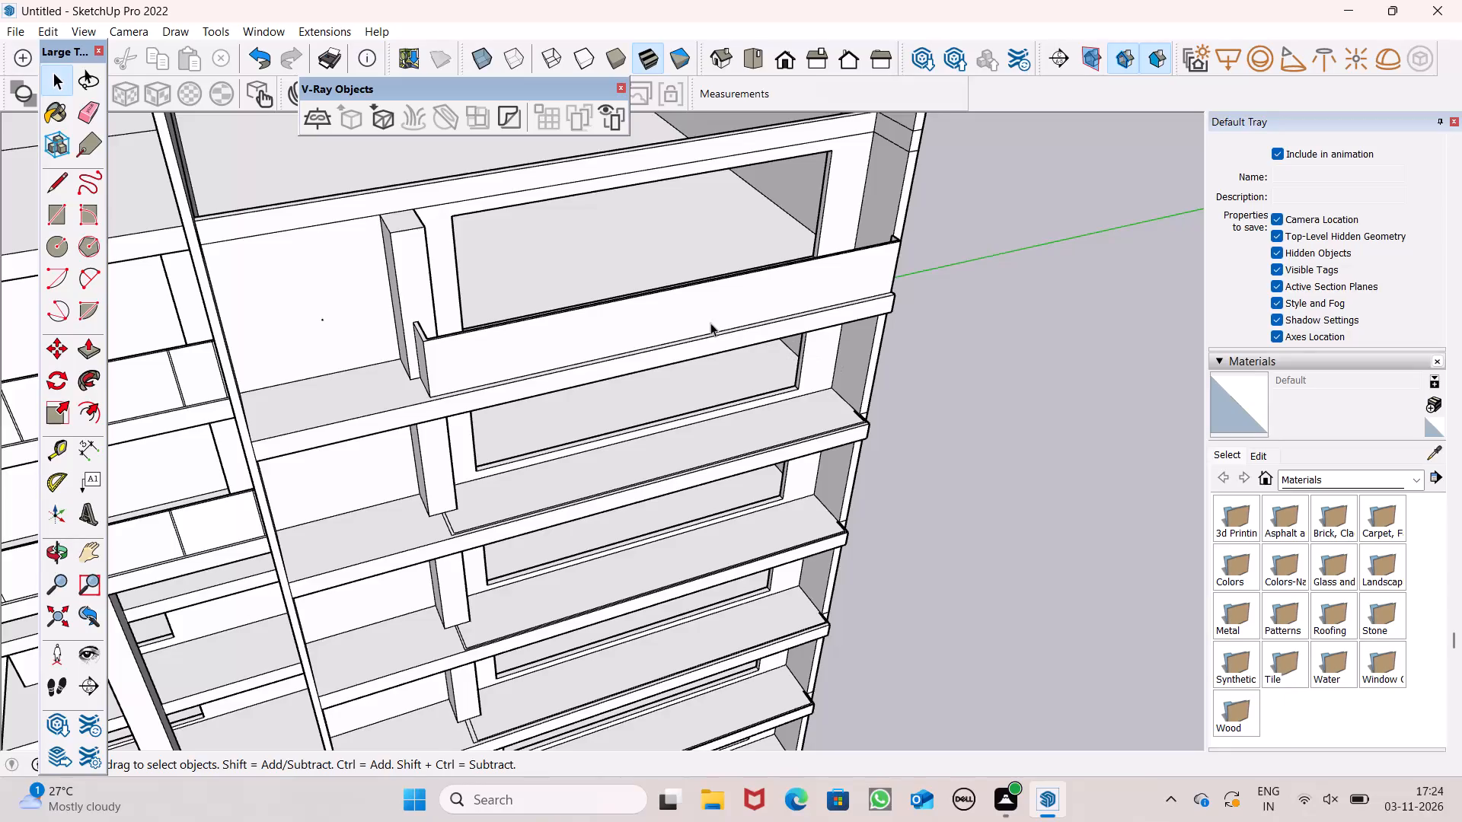
Start Push/Pull to continue extruding the balcony parapets.
{"action": "left_click", "coordinate": [82, 349]}
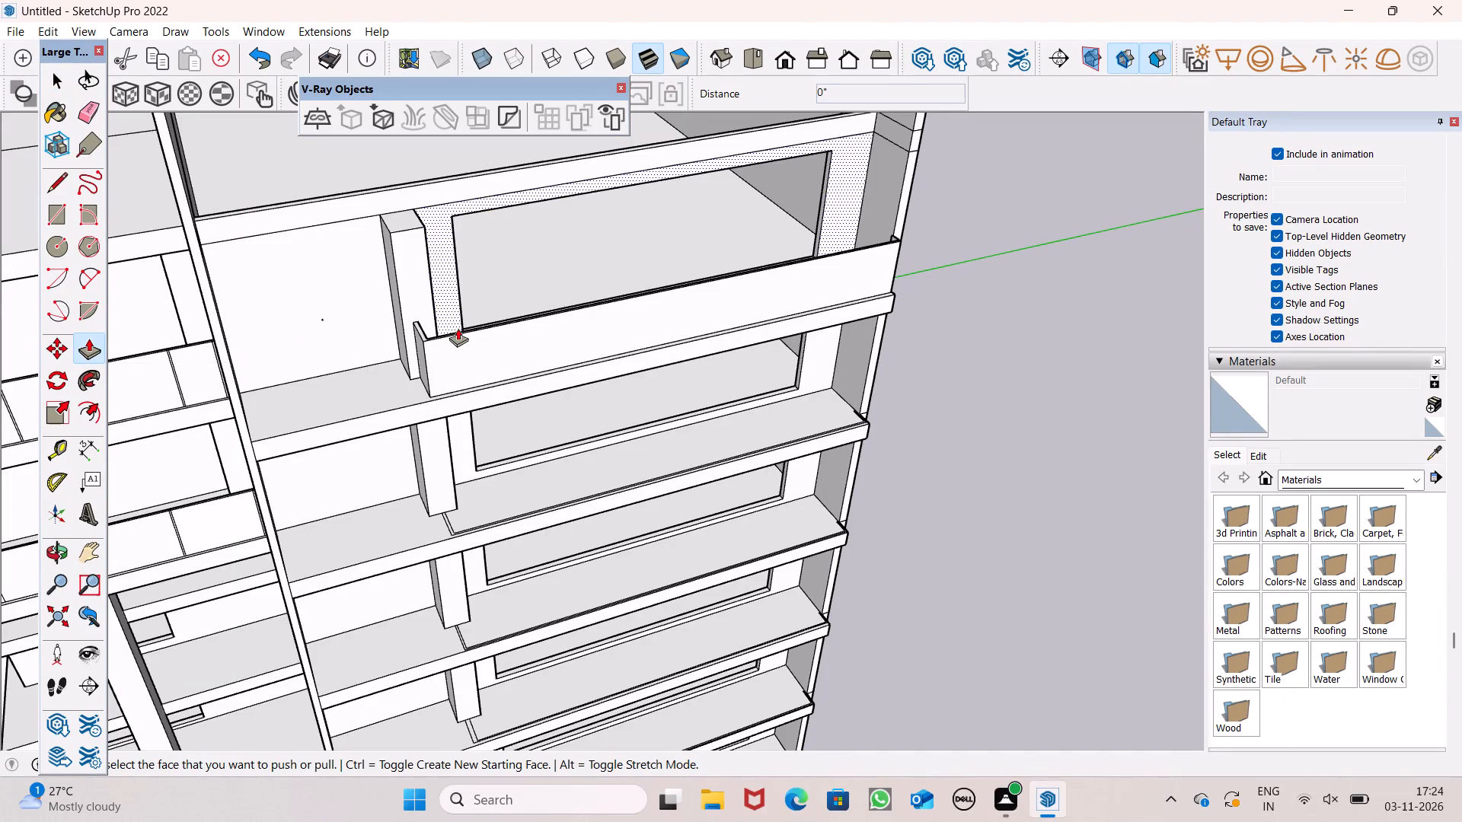
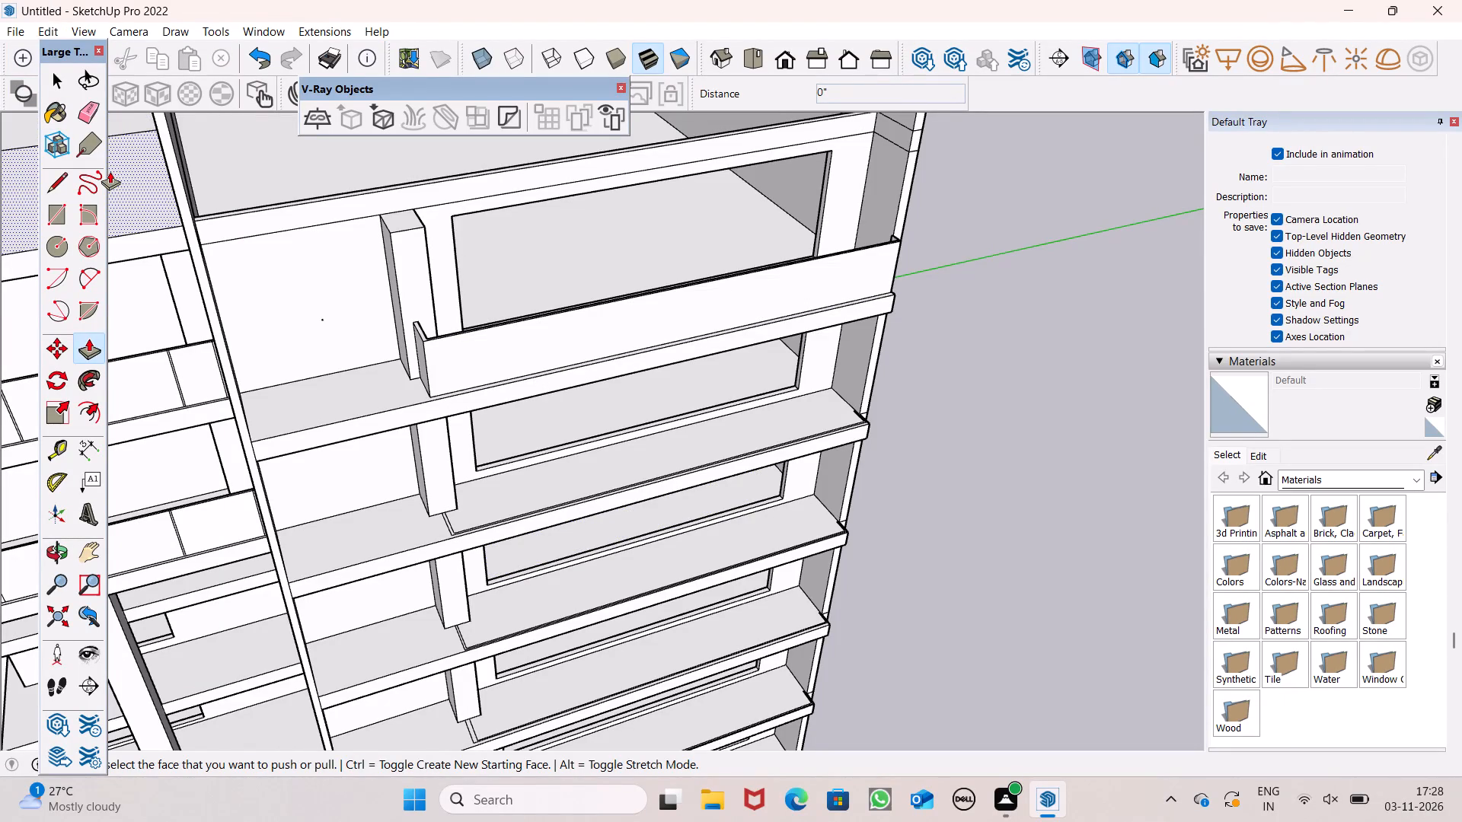
Push/Pull the L-shaped parapet strip on the balcony below the finished top parapet up by 4'.
{"action": "scroll", "coordinate": [186, 149], "scroll_direction": "up", "scroll_amount": 3}
{"action": "scroll", "coordinate": [391, 140], "scroll_direction": "down", "scroll_amount": 6}
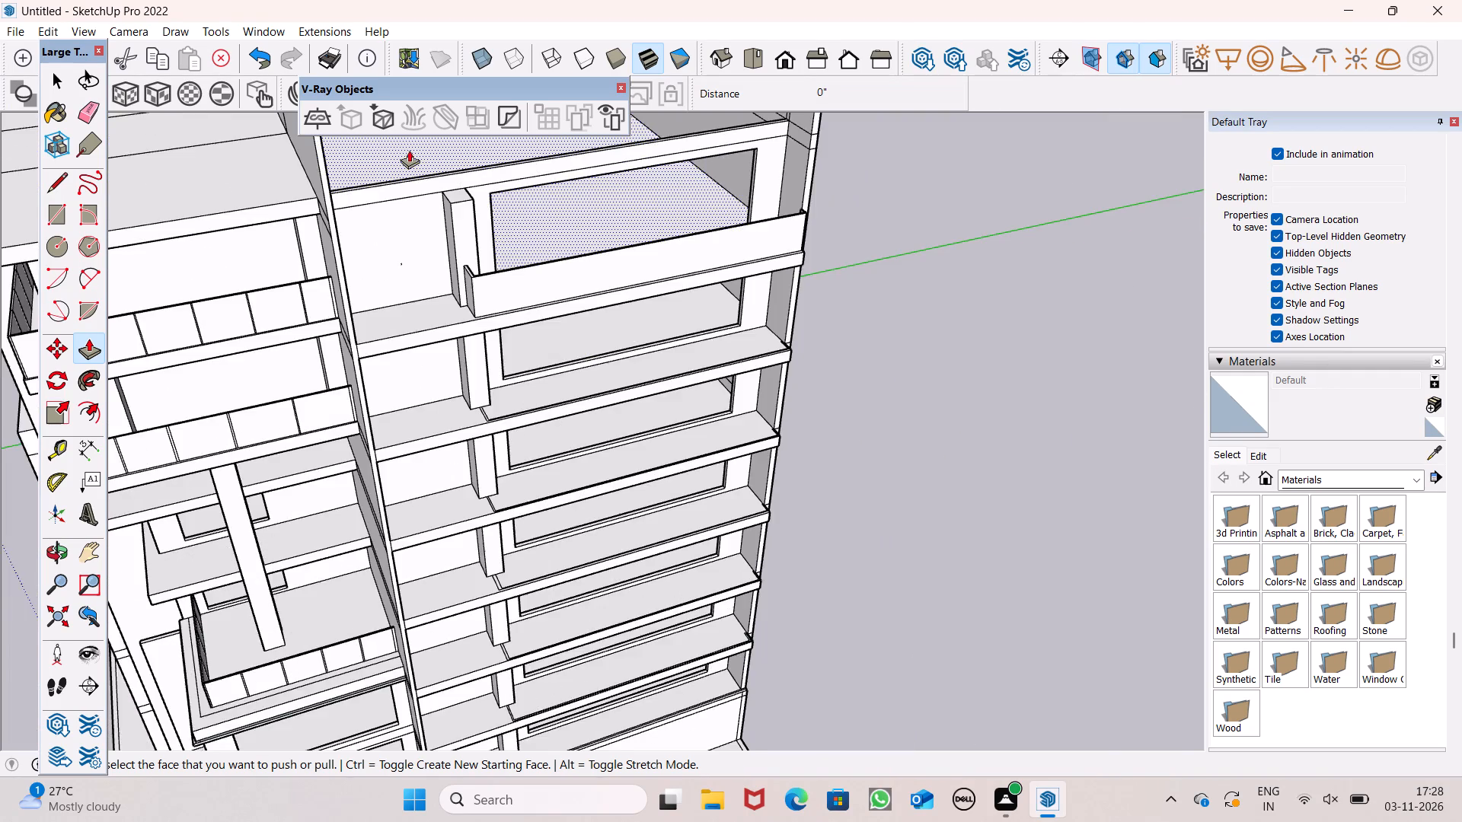
{"action": "scroll", "coordinate": [425, 195], "scroll_direction": "down", "scroll_amount": 2}
{"action": "middle_click_drag", "start_coordinate": [458, 330], "coordinate": [456, 383]}
{"action": "scroll", "coordinate": [456, 383], "scroll_direction": "up", "scroll_amount": 10}
{"action": "scroll", "coordinate": [474, 448], "scroll_direction": "up", "scroll_amount": 6}
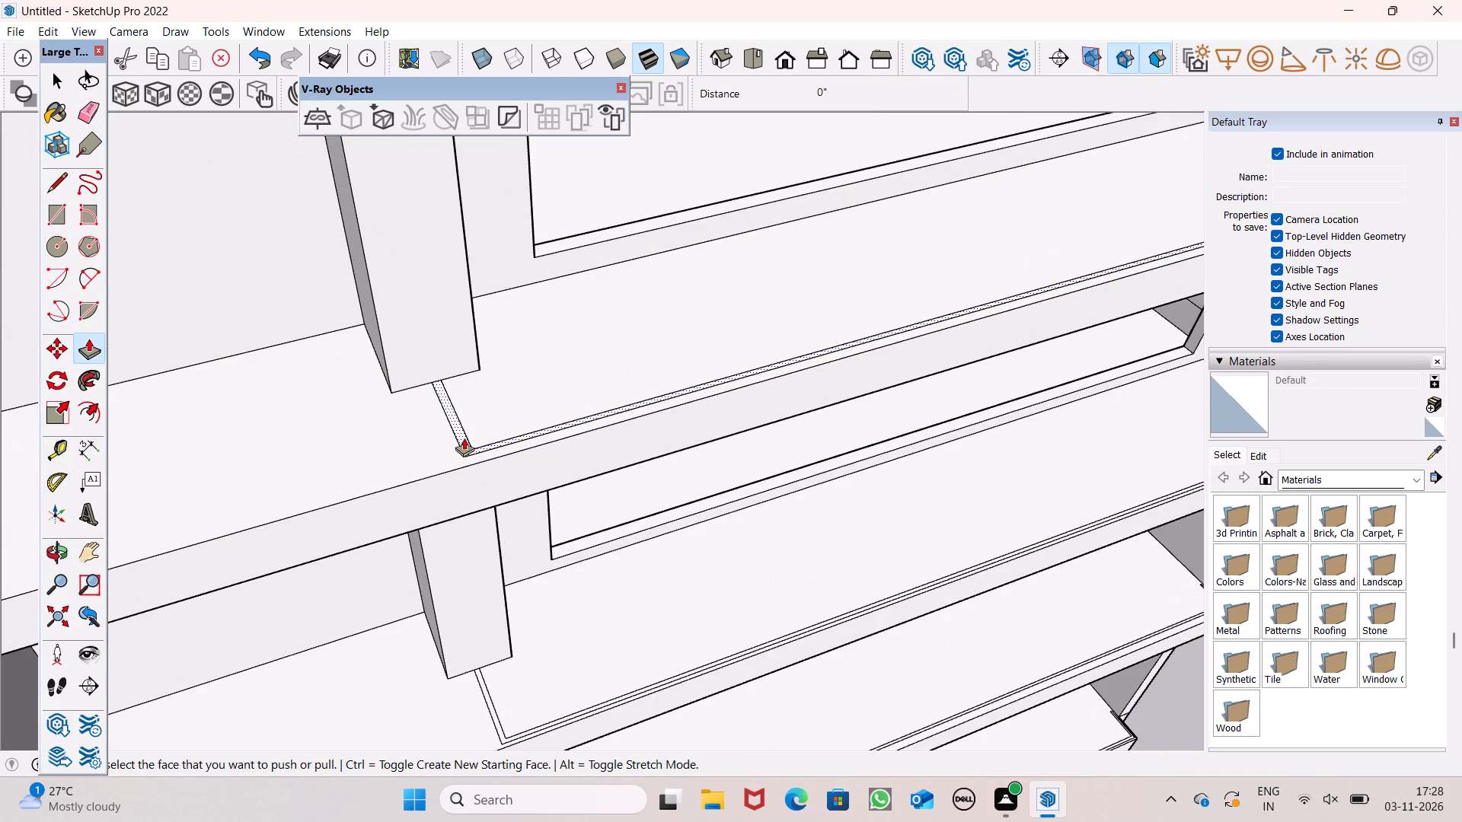
{"action": "scroll", "coordinate": [463, 436], "scroll_direction": "up", "scroll_amount": 4}
{"action": "left_click_drag", "start_coordinate": [464, 445], "coordinate": [447, 336]}
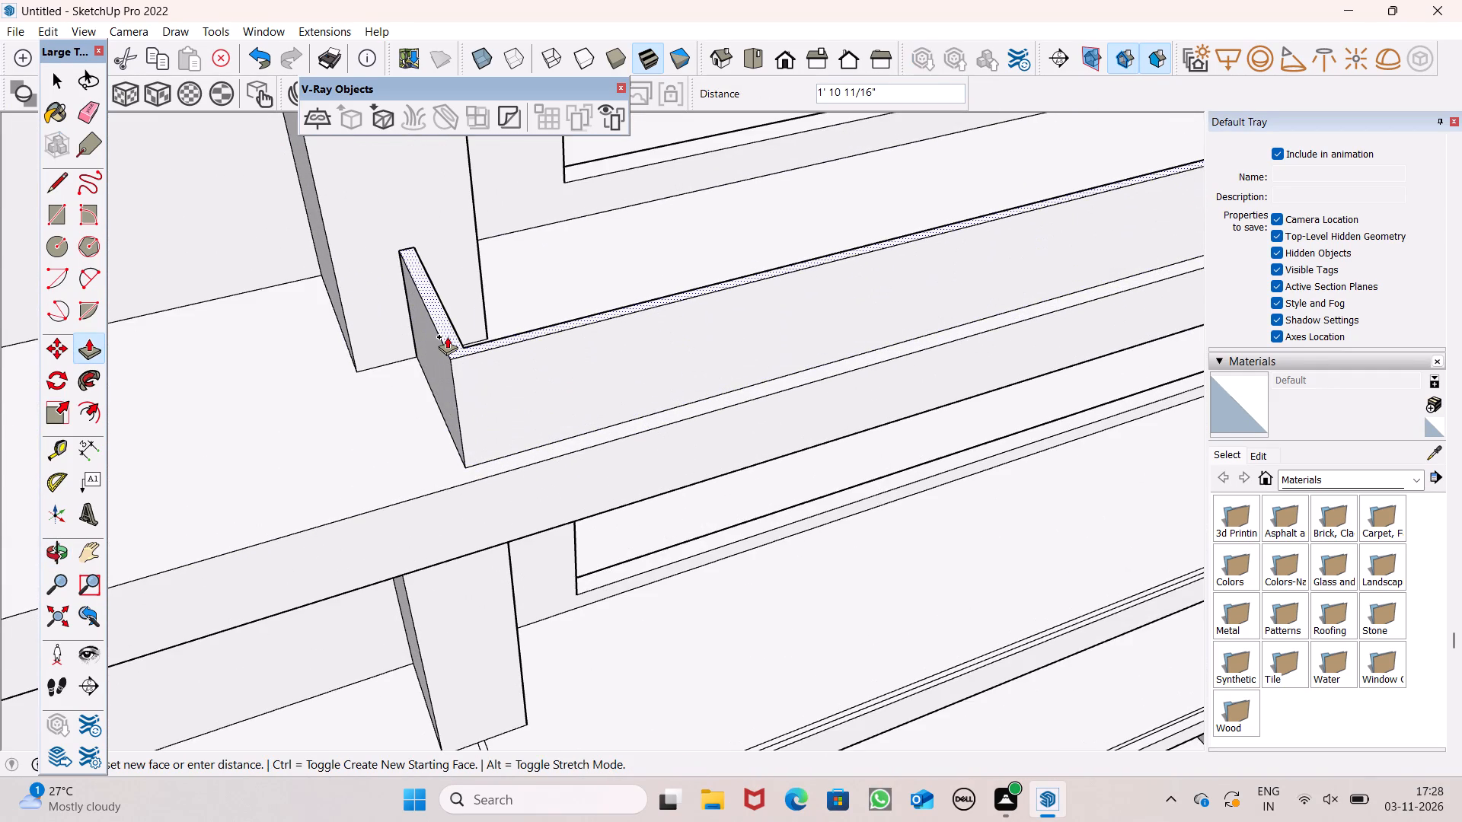
{"action": "left_click_drag", "start_coordinate": [447, 336], "coordinate": [446, 336]}
{"action": "type", "text": "4'"}
{"action": "key", "text": "Return"}
Raise the parapet strip on the next balcony down by 4'.
{"action": "scroll", "coordinate": [445, 320], "scroll_direction": "down", "scroll_amount": 13}
{"action": "scroll", "coordinate": [465, 534], "scroll_direction": "up", "scroll_amount": 3}
{"action": "scroll", "coordinate": [469, 538], "scroll_direction": "down", "scroll_amount": 1}
{"action": "scroll", "coordinate": [469, 538], "scroll_direction": "up", "scroll_amount": 8}
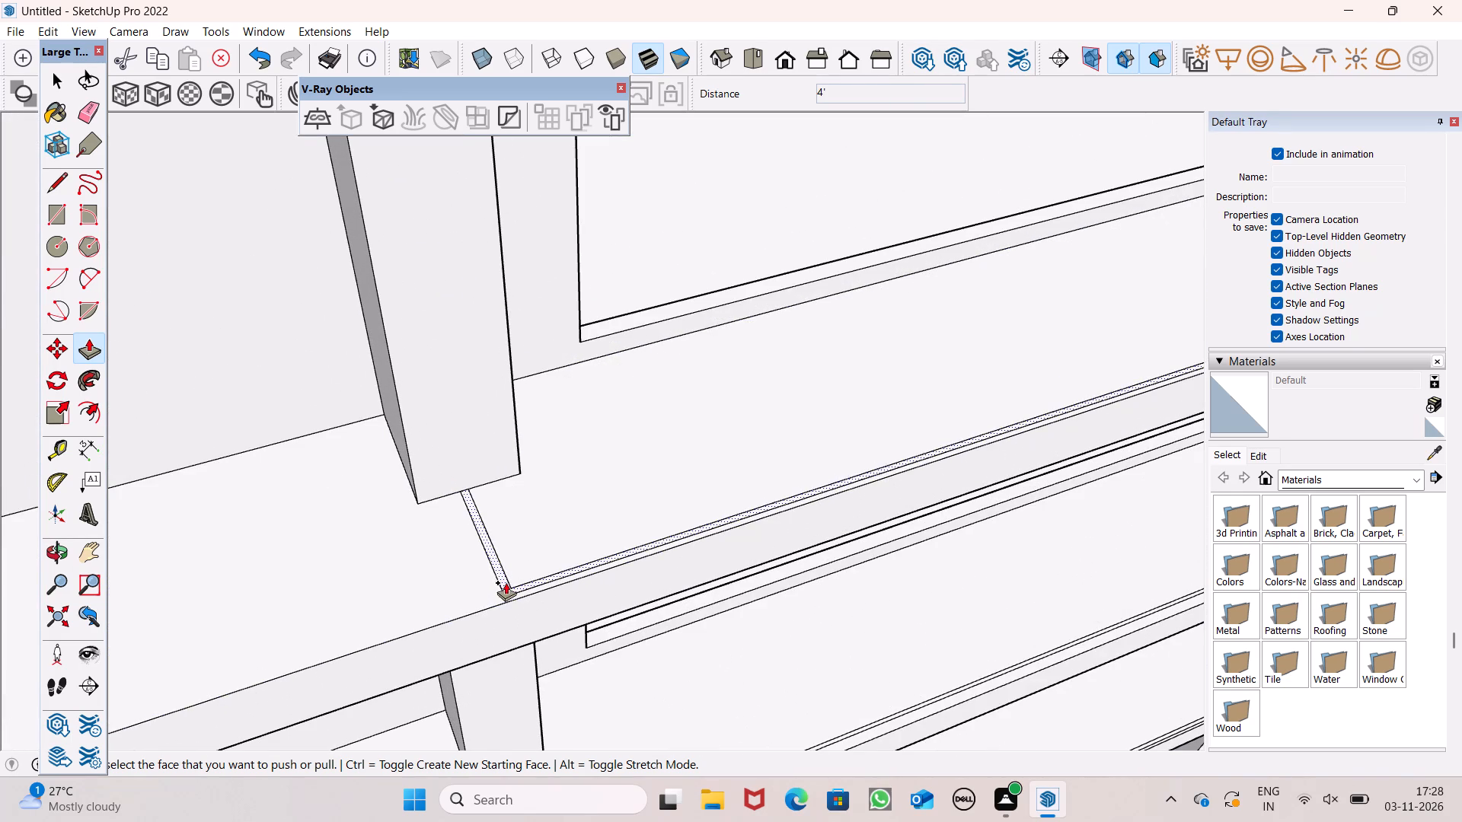
{"action": "left_click_drag", "start_coordinate": [506, 583], "coordinate": [501, 468]}
{"action": "type", "text": "4'"}
{"action": "key", "text": "Return"}
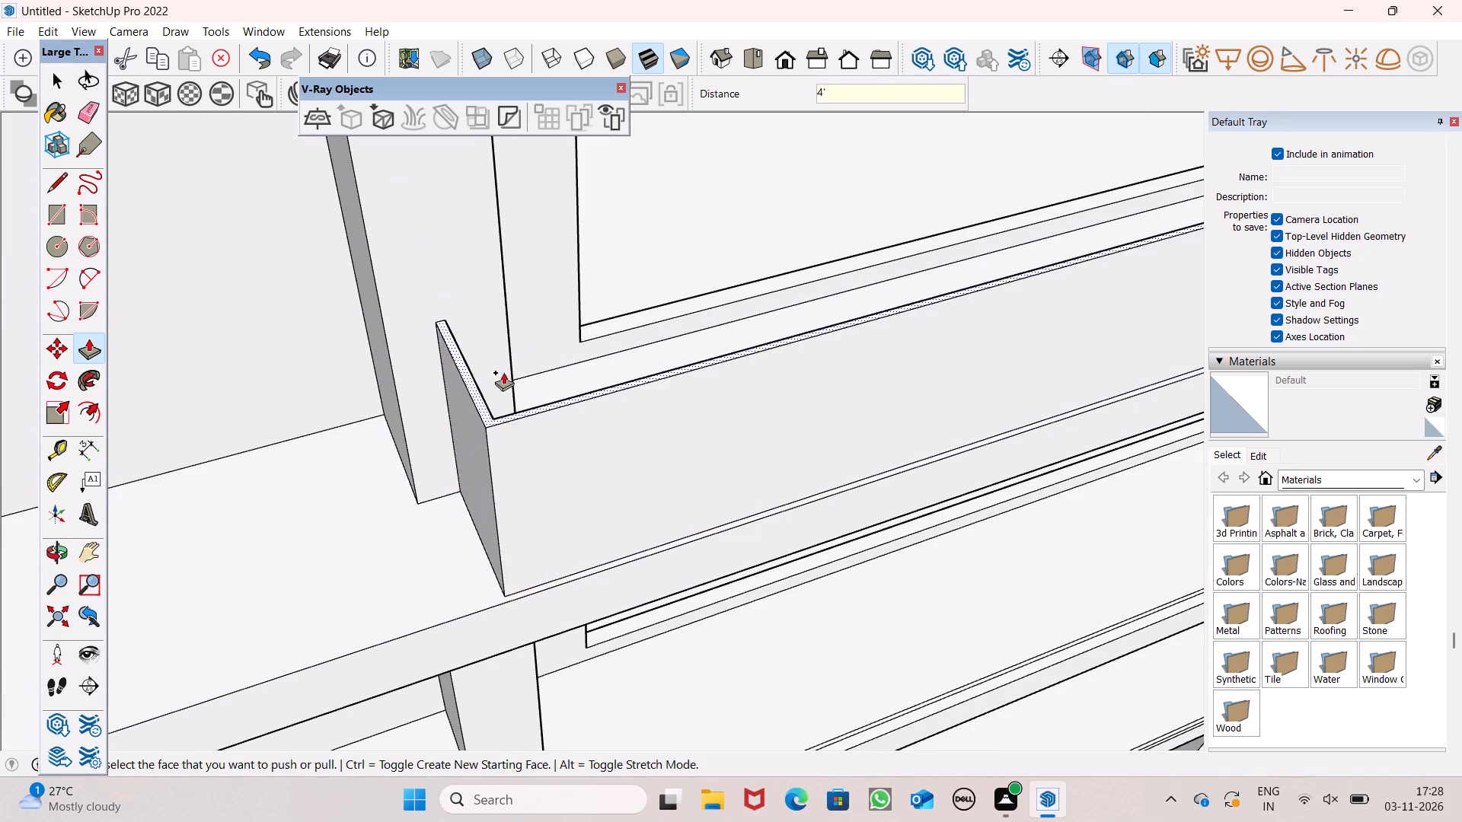
Extrude the following lower balcony's parapet strip upward by 4'.
{"action": "scroll", "coordinate": [503, 372], "scroll_direction": "down", "scroll_amount": 13}
{"action": "scroll", "coordinate": [503, 546], "scroll_direction": "up", "scroll_amount": 12}
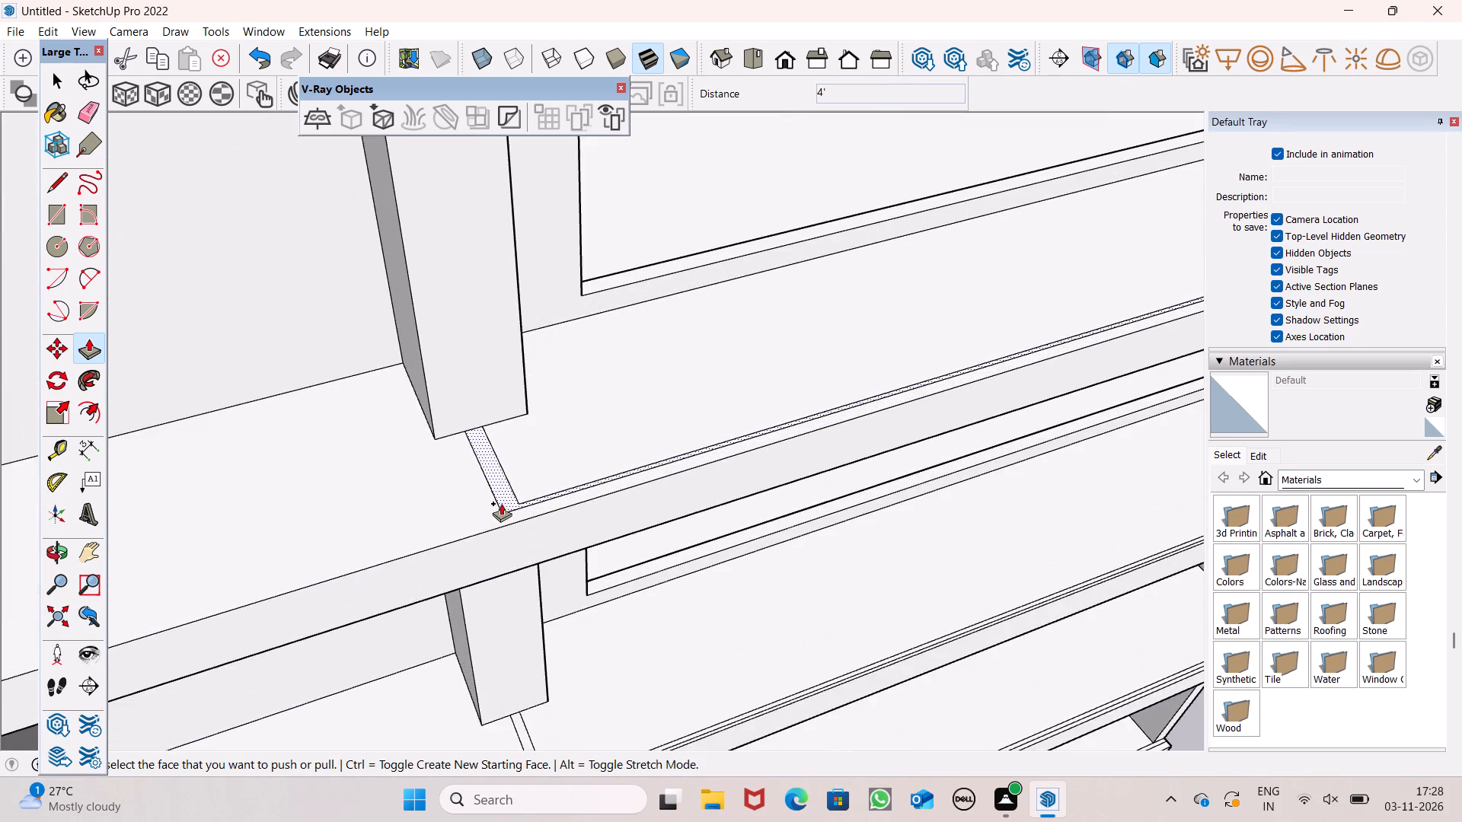
{"action": "left_click_drag", "start_coordinate": [501, 503], "coordinate": [496, 399]}
{"action": "type", "text": "4'"}
{"action": "key", "text": "Return"}
Raise the parapet strip of the next balcony below by 4'.
{"action": "scroll", "coordinate": [483, 317], "scroll_direction": "down", "scroll_amount": 13}
{"action": "scroll", "coordinate": [458, 540], "scroll_direction": "up", "scroll_amount": 7}
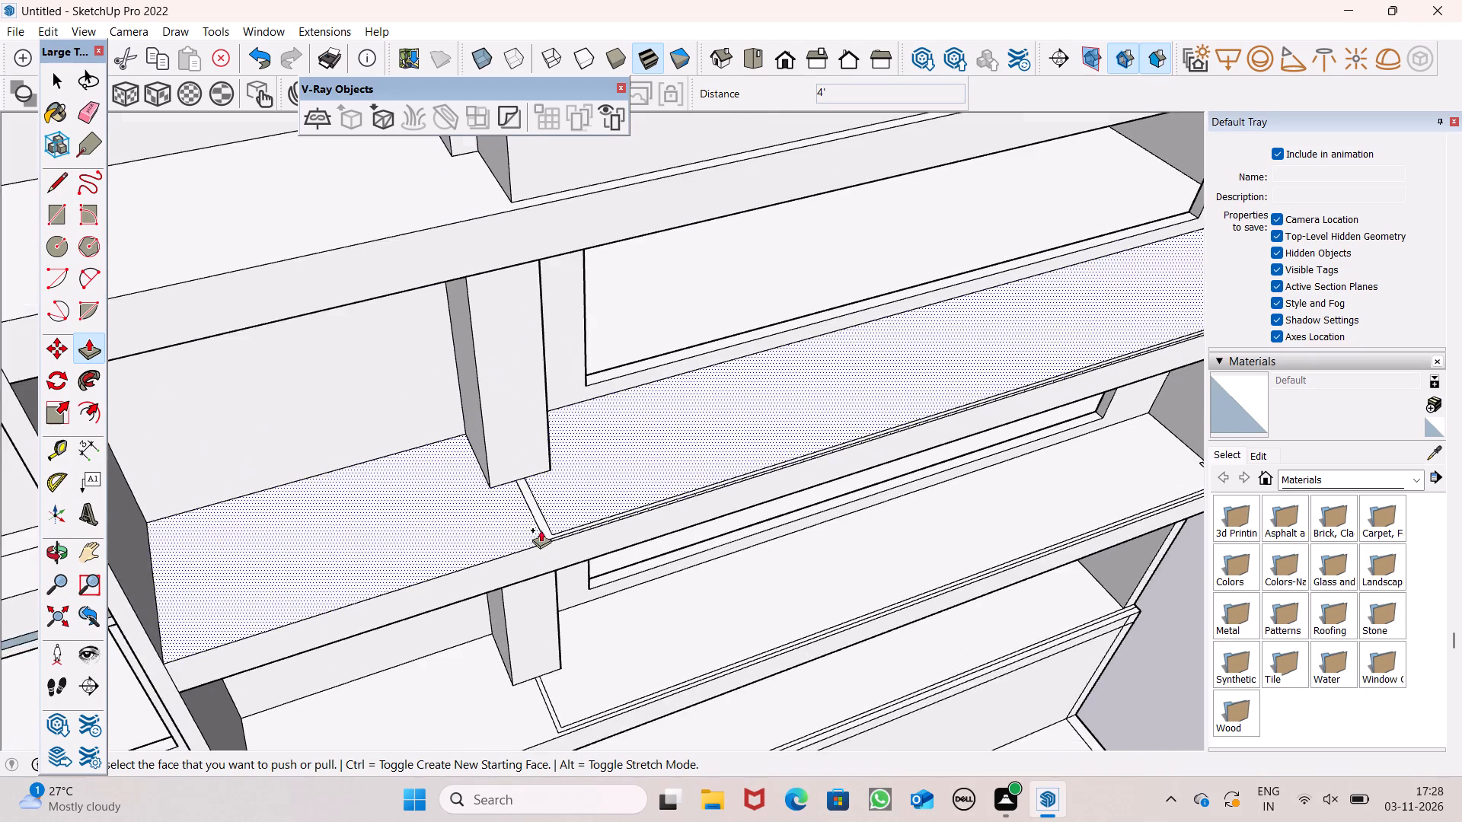
{"action": "scroll", "coordinate": [541, 530], "scroll_direction": "up", "scroll_amount": 6}
{"action": "left_click_drag", "start_coordinate": [558, 534], "coordinate": [557, 406]}
{"action": "type", "text": "4'"}
{"action": "key", "text": "Return"}
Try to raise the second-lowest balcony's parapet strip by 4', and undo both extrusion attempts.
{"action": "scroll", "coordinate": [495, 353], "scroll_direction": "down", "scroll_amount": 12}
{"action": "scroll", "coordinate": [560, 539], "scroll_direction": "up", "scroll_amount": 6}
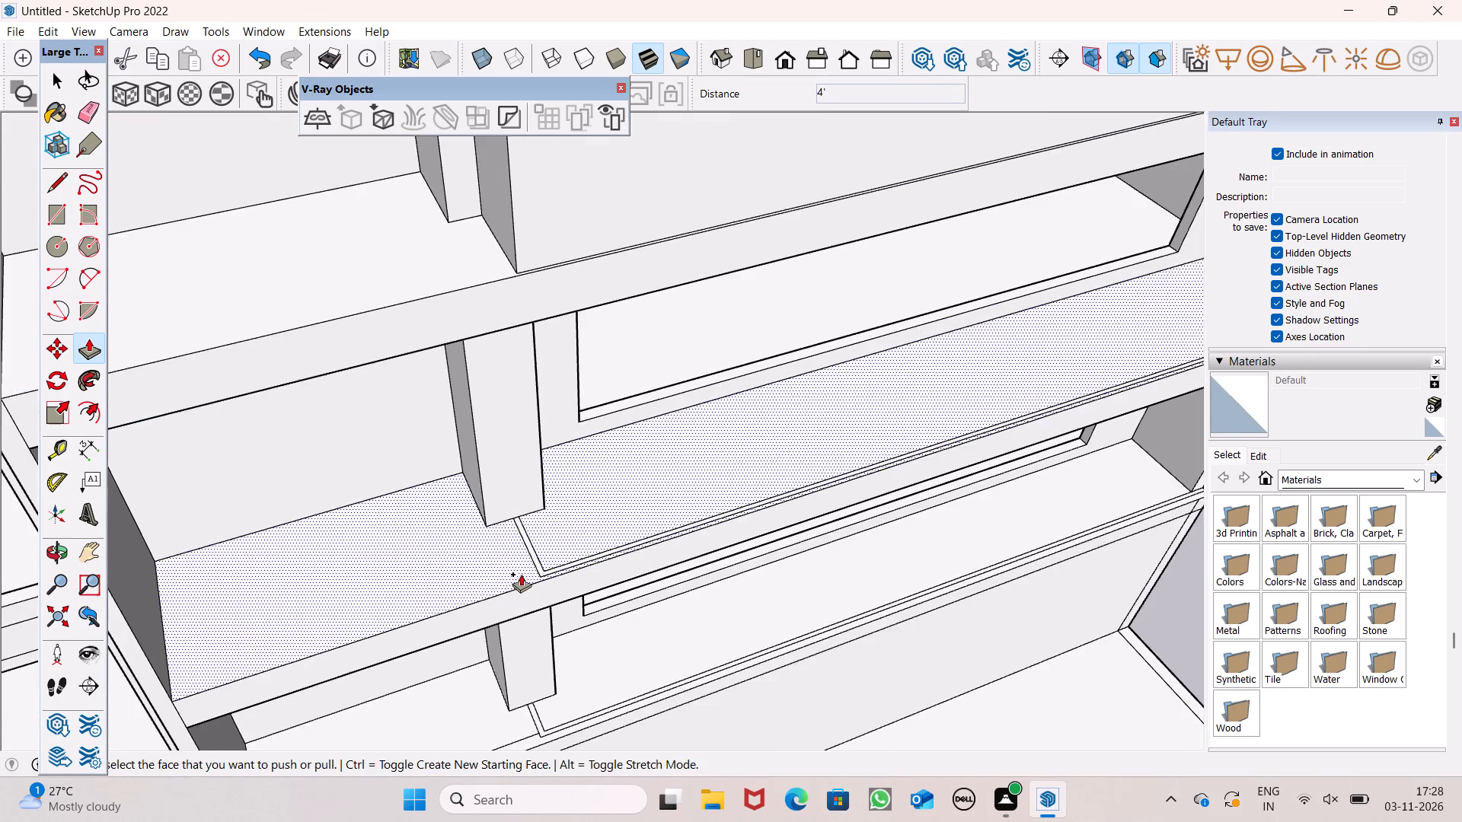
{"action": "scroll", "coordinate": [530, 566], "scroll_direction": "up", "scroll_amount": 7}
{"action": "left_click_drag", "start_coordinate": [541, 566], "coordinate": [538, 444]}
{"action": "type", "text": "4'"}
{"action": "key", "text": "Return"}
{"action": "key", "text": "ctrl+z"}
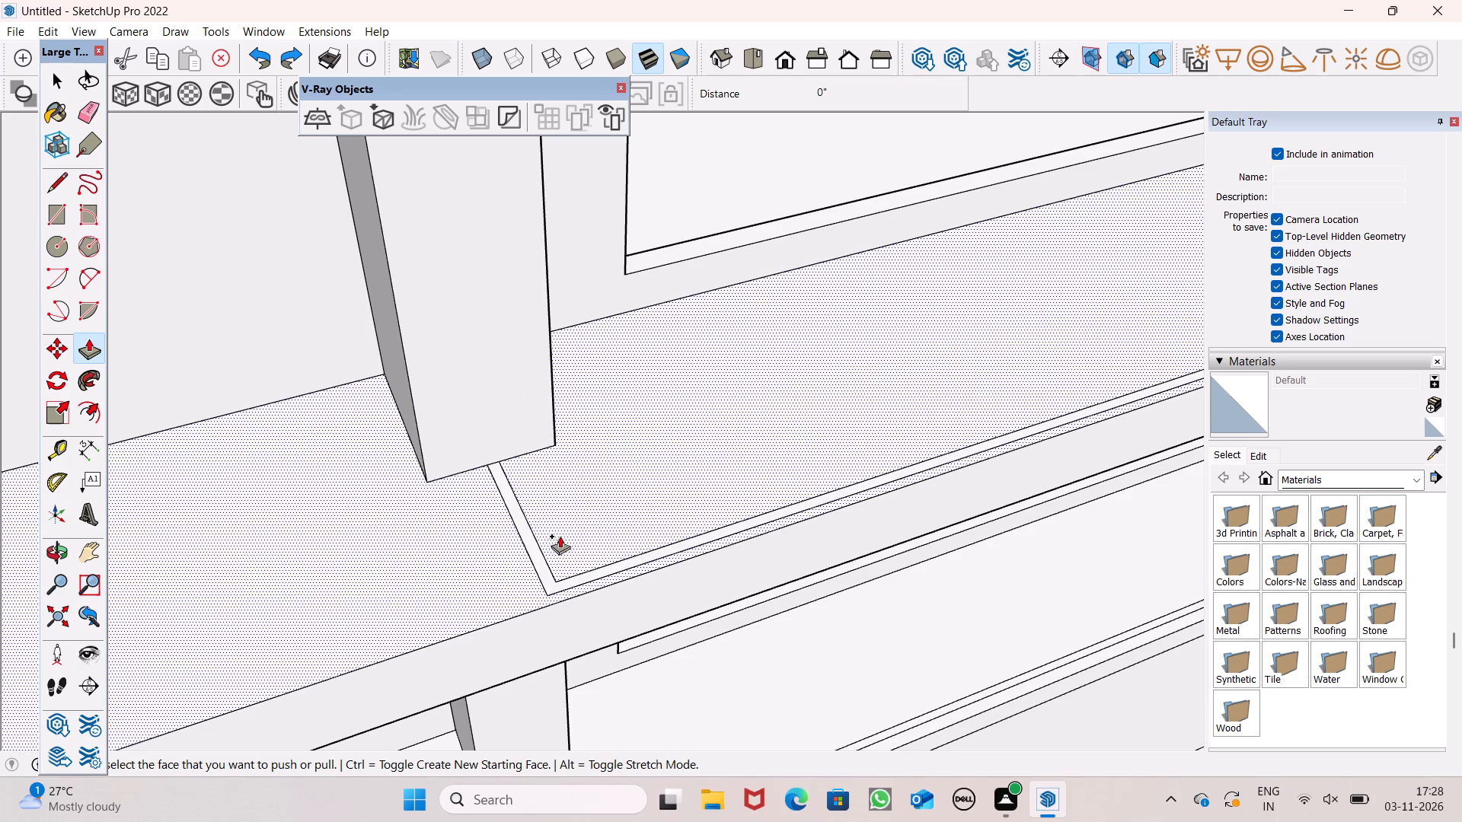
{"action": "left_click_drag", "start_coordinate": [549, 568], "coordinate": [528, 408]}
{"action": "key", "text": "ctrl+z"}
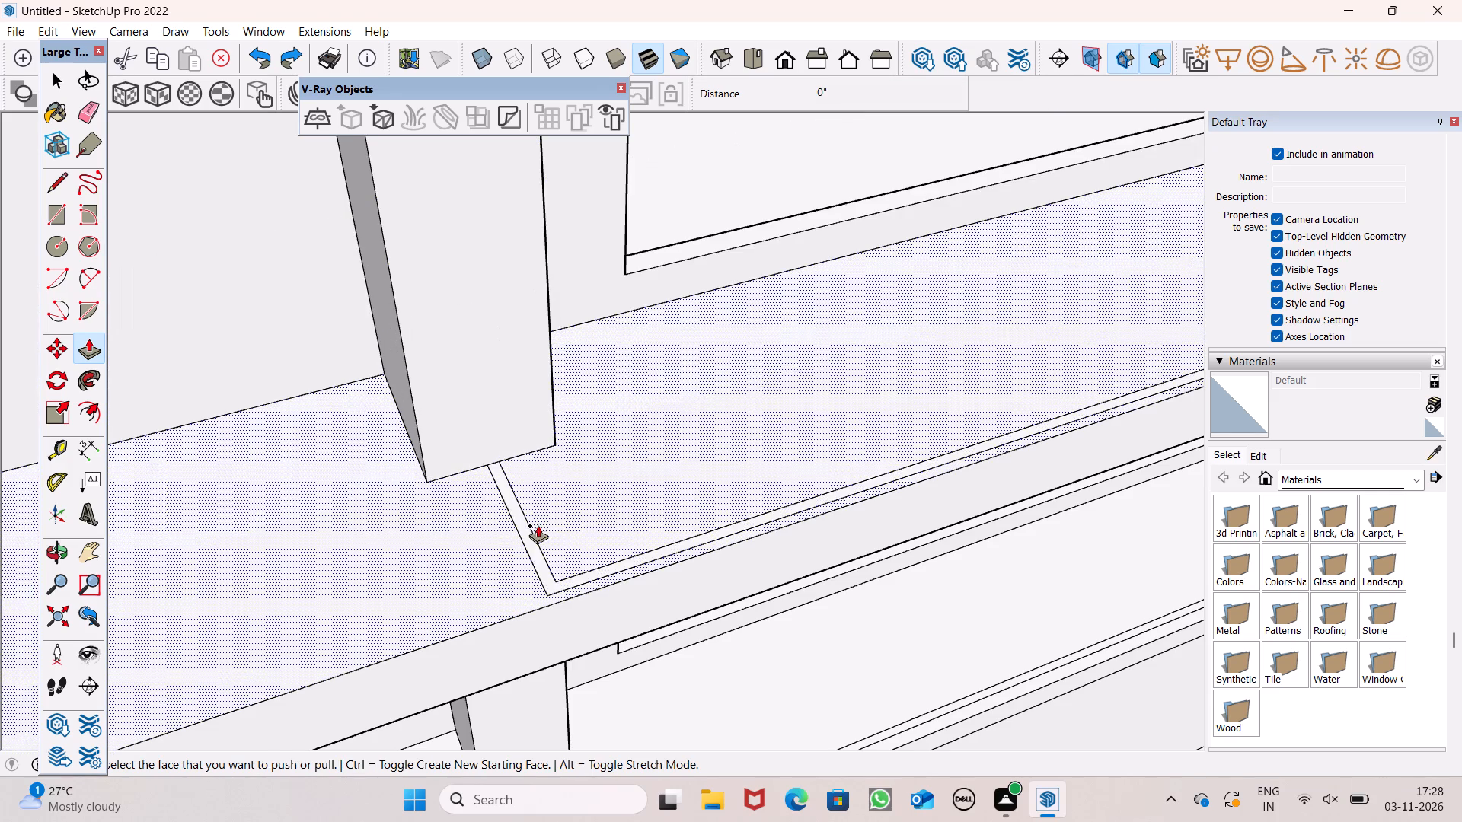
Extrude the second-lowest balcony's parapet strip upward by 4'.
{"action": "left_click_drag", "start_coordinate": [537, 554], "coordinate": [516, 391]}
{"action": "type", "text": "4'"}
{"action": "key", "text": "Return"}
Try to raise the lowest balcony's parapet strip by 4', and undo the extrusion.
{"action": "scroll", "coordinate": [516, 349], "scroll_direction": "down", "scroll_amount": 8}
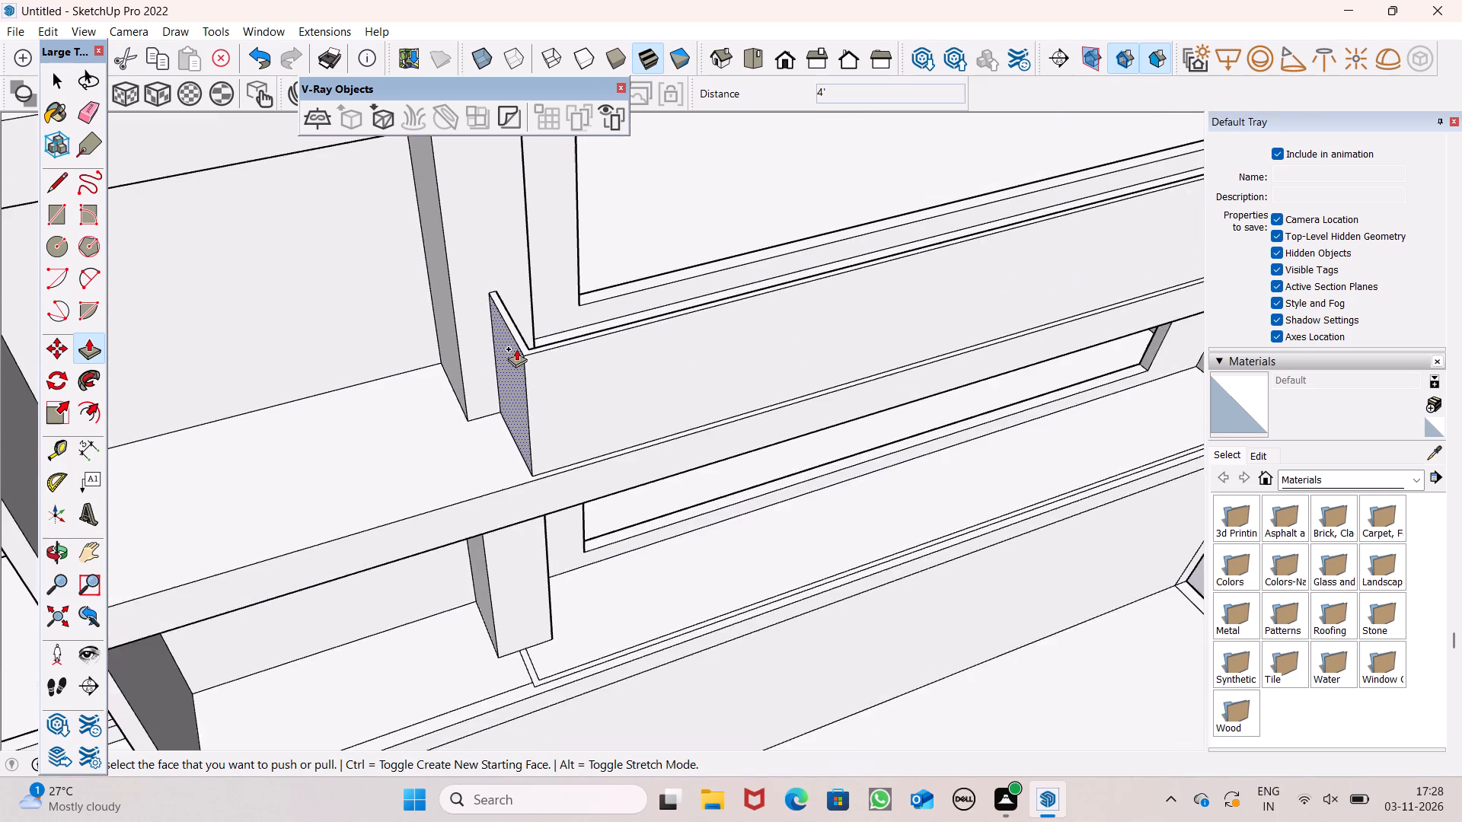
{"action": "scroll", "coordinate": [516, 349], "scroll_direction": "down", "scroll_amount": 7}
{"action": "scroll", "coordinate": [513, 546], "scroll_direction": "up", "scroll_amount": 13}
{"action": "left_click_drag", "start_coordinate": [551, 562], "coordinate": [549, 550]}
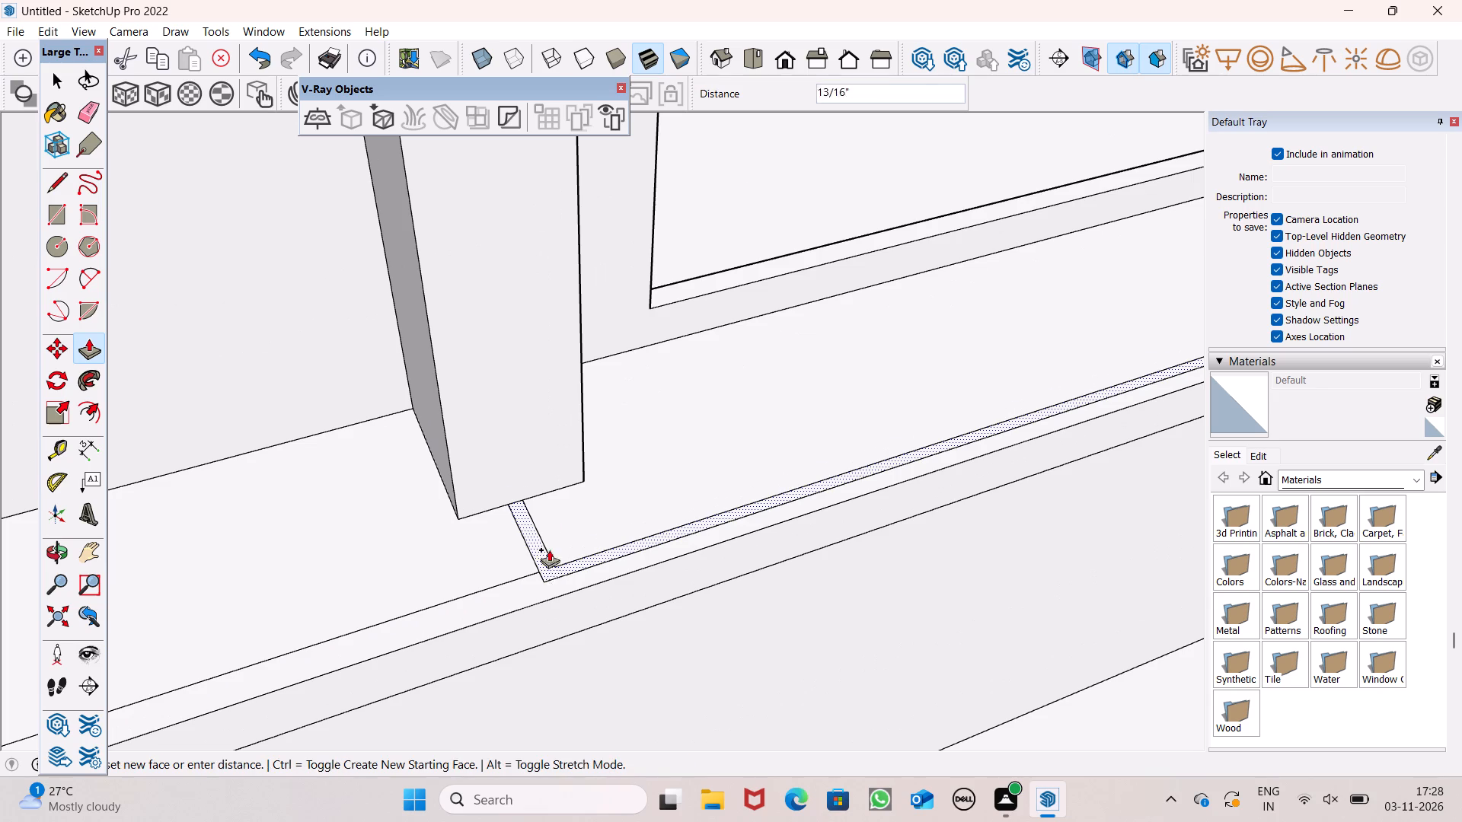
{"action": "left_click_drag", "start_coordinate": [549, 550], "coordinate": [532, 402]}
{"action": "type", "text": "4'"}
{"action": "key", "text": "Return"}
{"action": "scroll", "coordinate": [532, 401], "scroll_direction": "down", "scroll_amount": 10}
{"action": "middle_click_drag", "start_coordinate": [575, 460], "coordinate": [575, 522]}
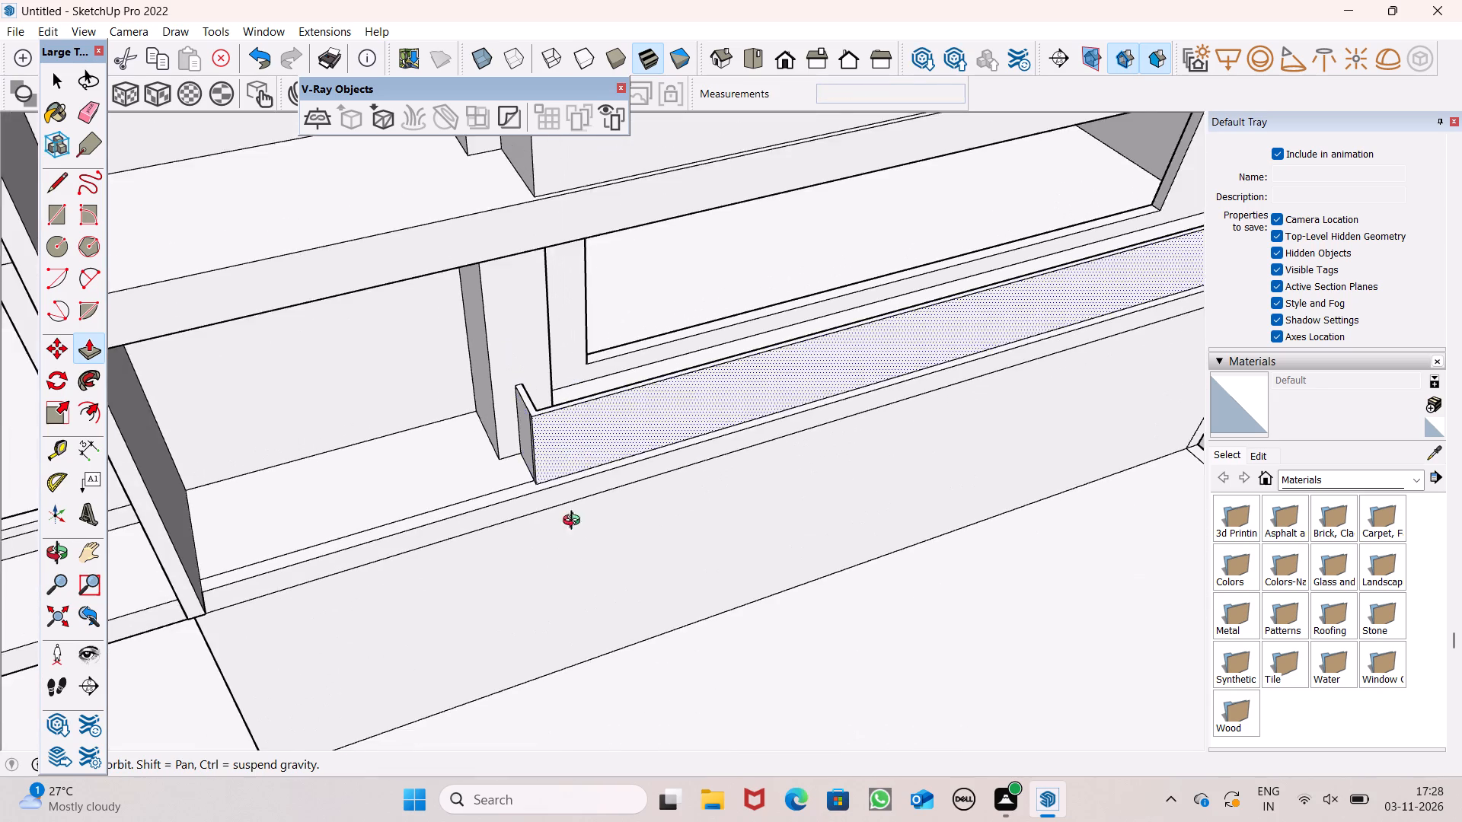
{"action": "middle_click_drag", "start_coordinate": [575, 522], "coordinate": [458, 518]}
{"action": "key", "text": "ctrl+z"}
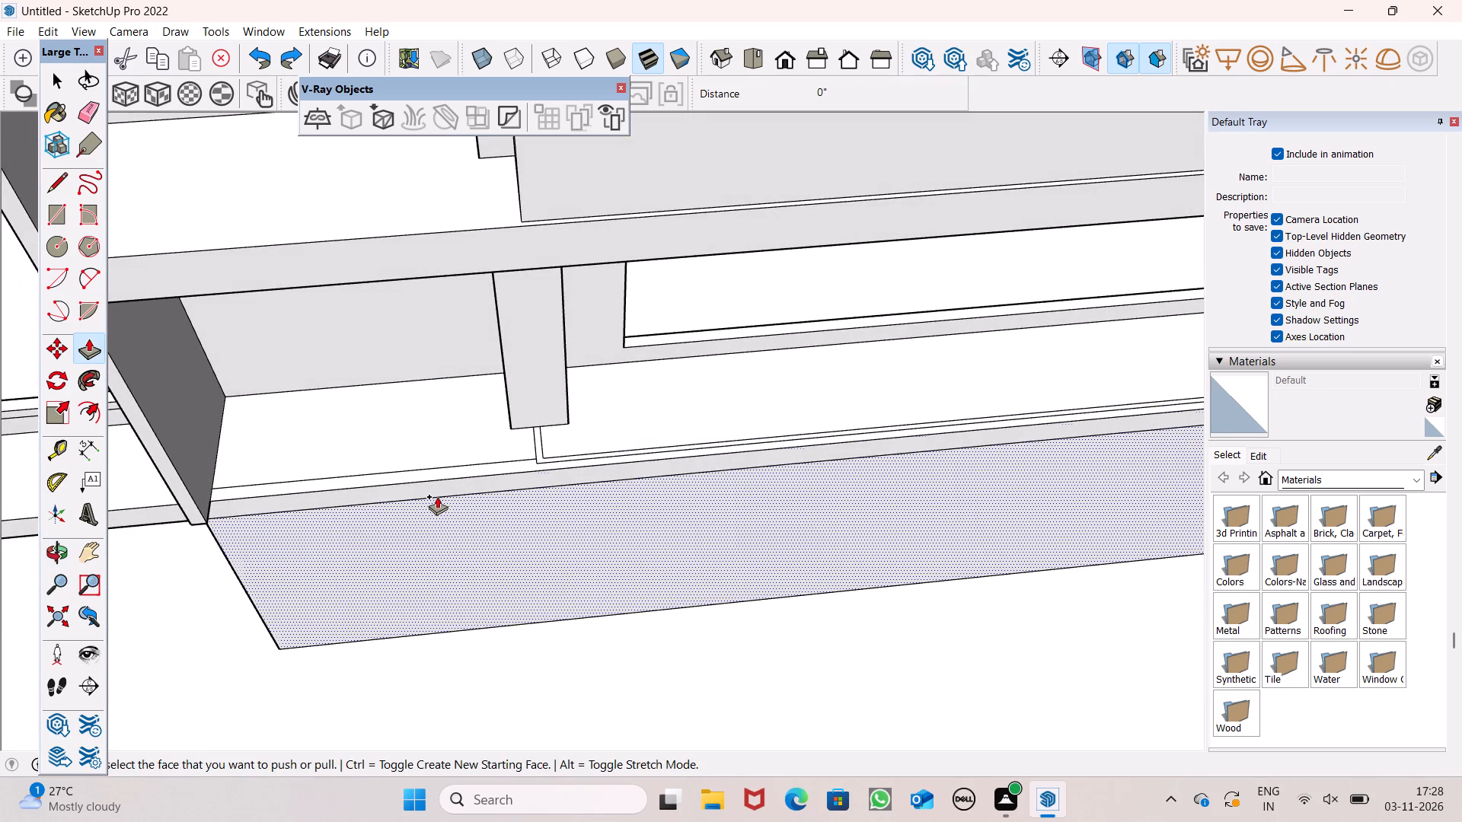
Extrude the lowest balcony's parapet strip upward by 4'.
{"action": "scroll", "coordinate": [538, 455], "scroll_direction": "up", "scroll_amount": 5}
{"action": "left_click_drag", "start_coordinate": [535, 456], "coordinate": [535, 444]}
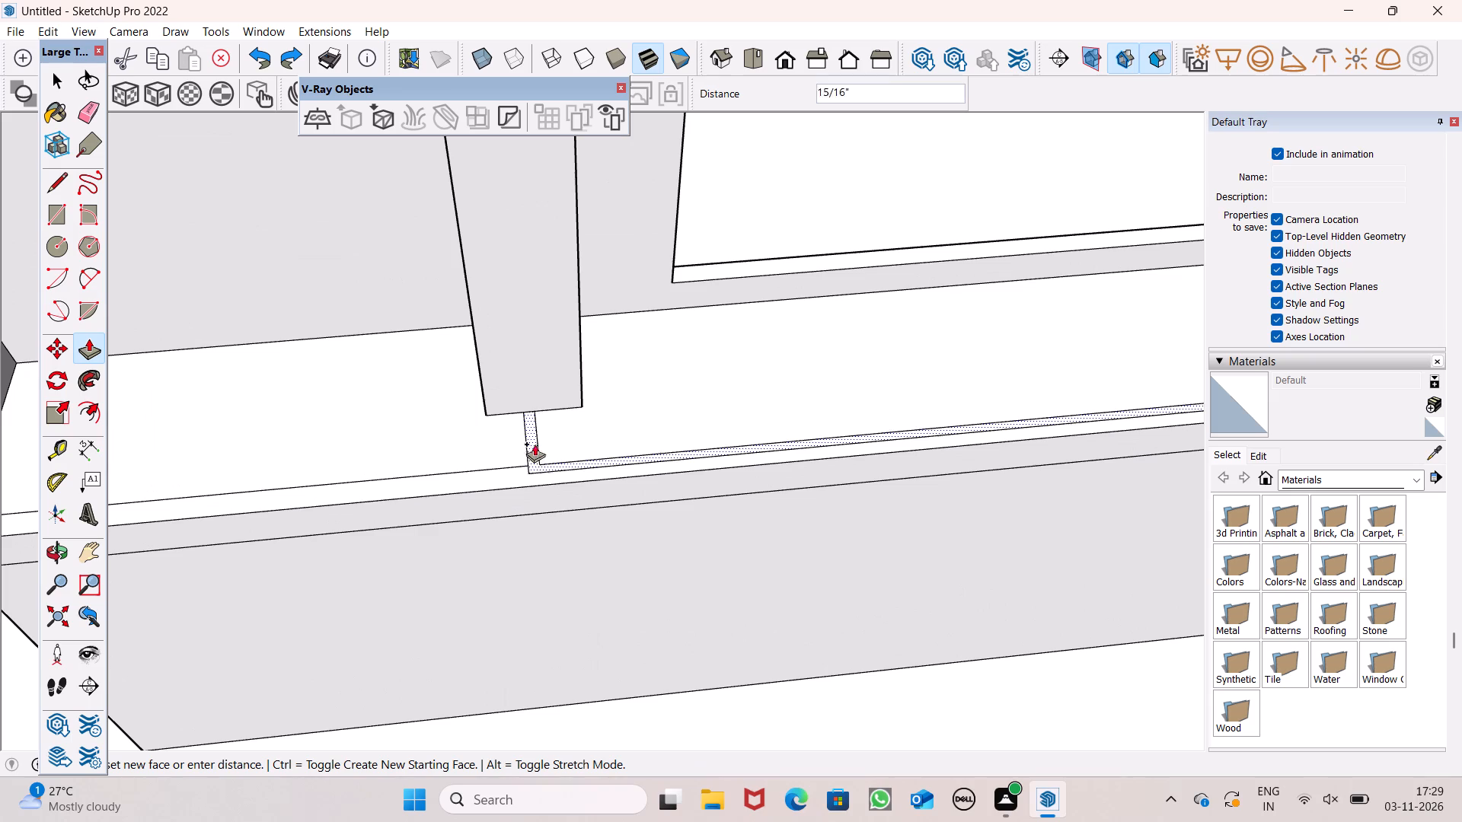
{"action": "left_click_drag", "start_coordinate": [535, 444], "coordinate": [531, 323]}
{"action": "type", "text": "4'"}
{"action": "key", "text": "Return"}
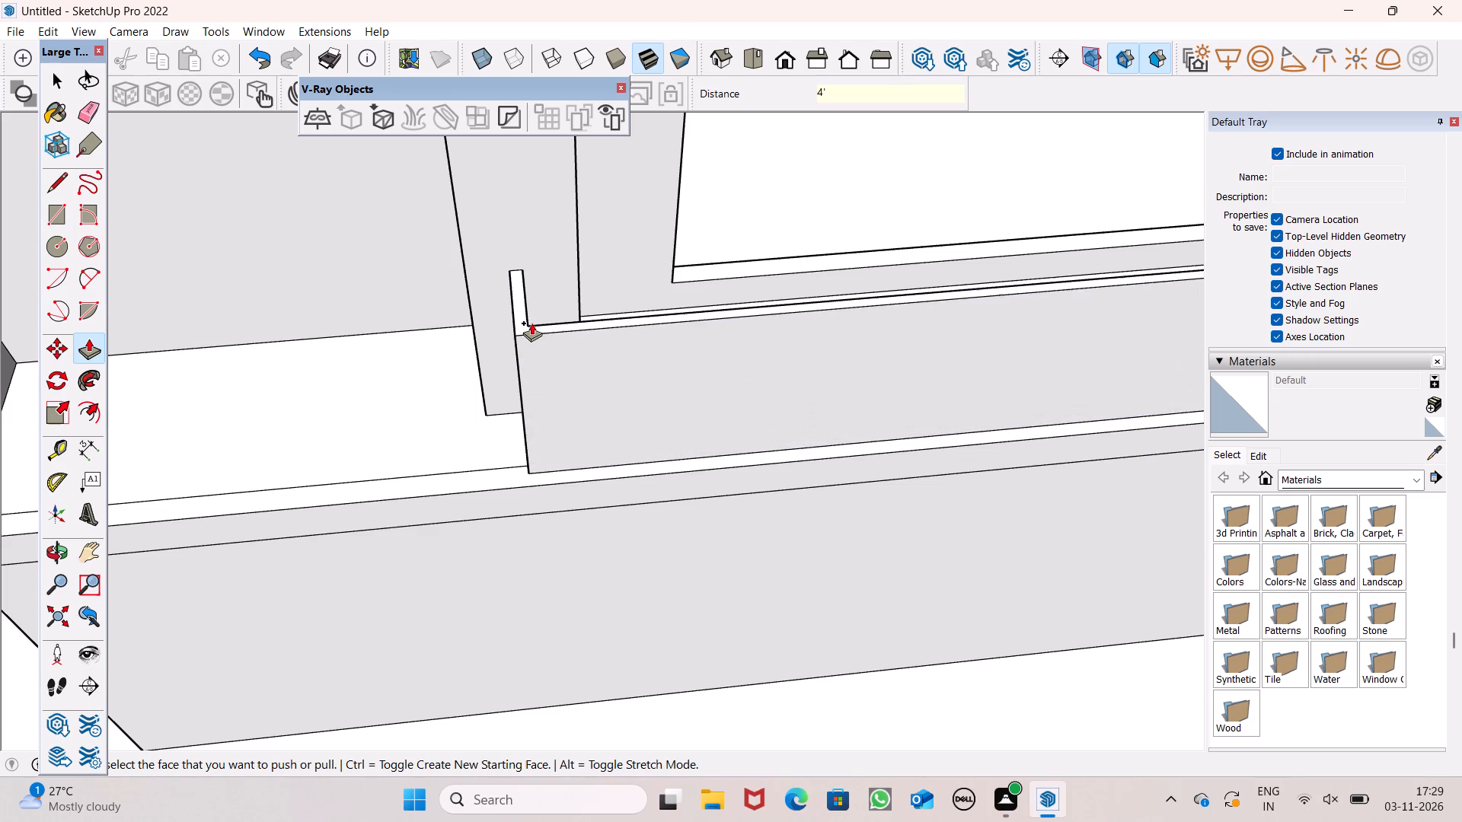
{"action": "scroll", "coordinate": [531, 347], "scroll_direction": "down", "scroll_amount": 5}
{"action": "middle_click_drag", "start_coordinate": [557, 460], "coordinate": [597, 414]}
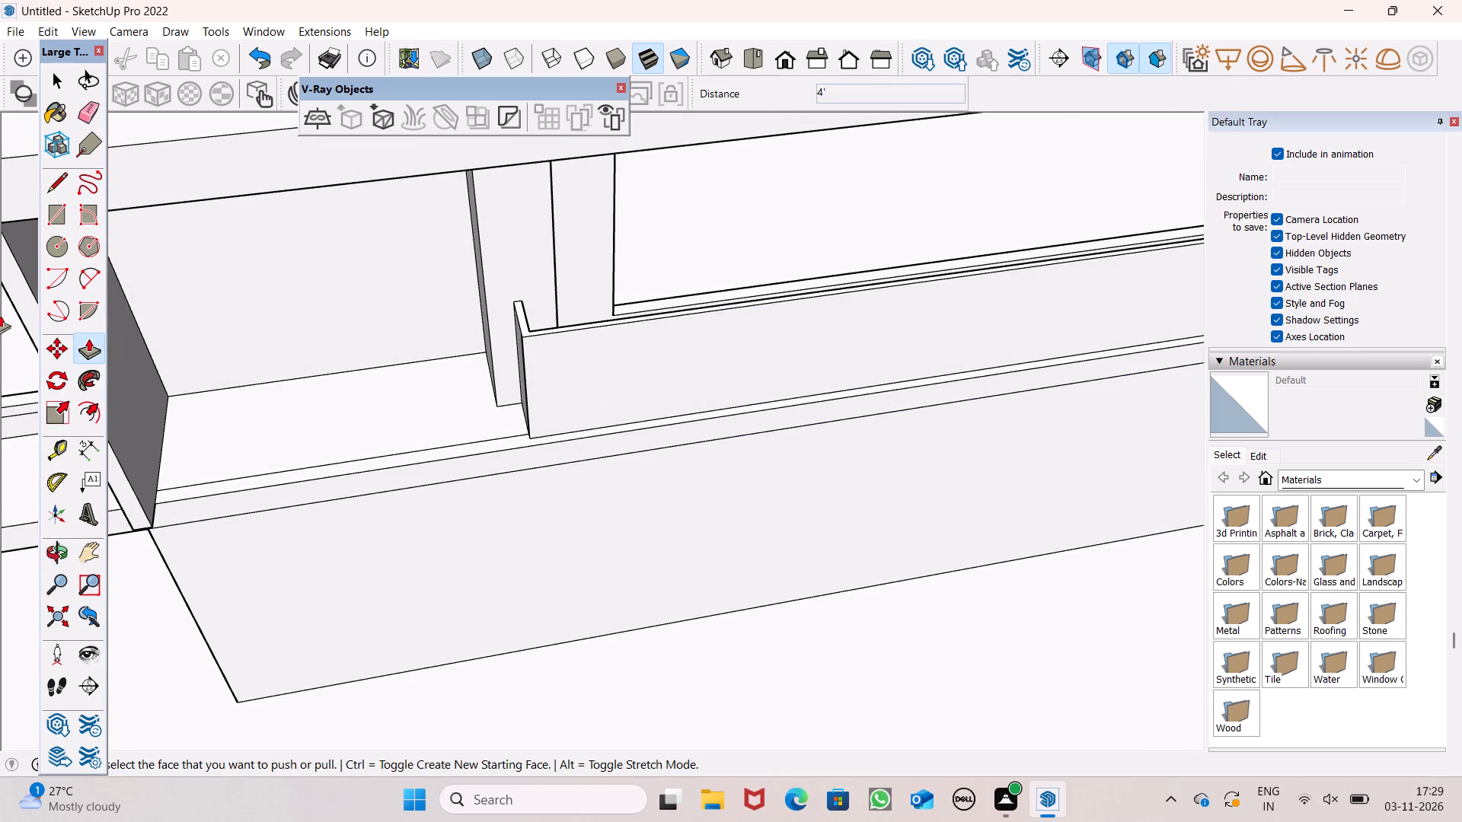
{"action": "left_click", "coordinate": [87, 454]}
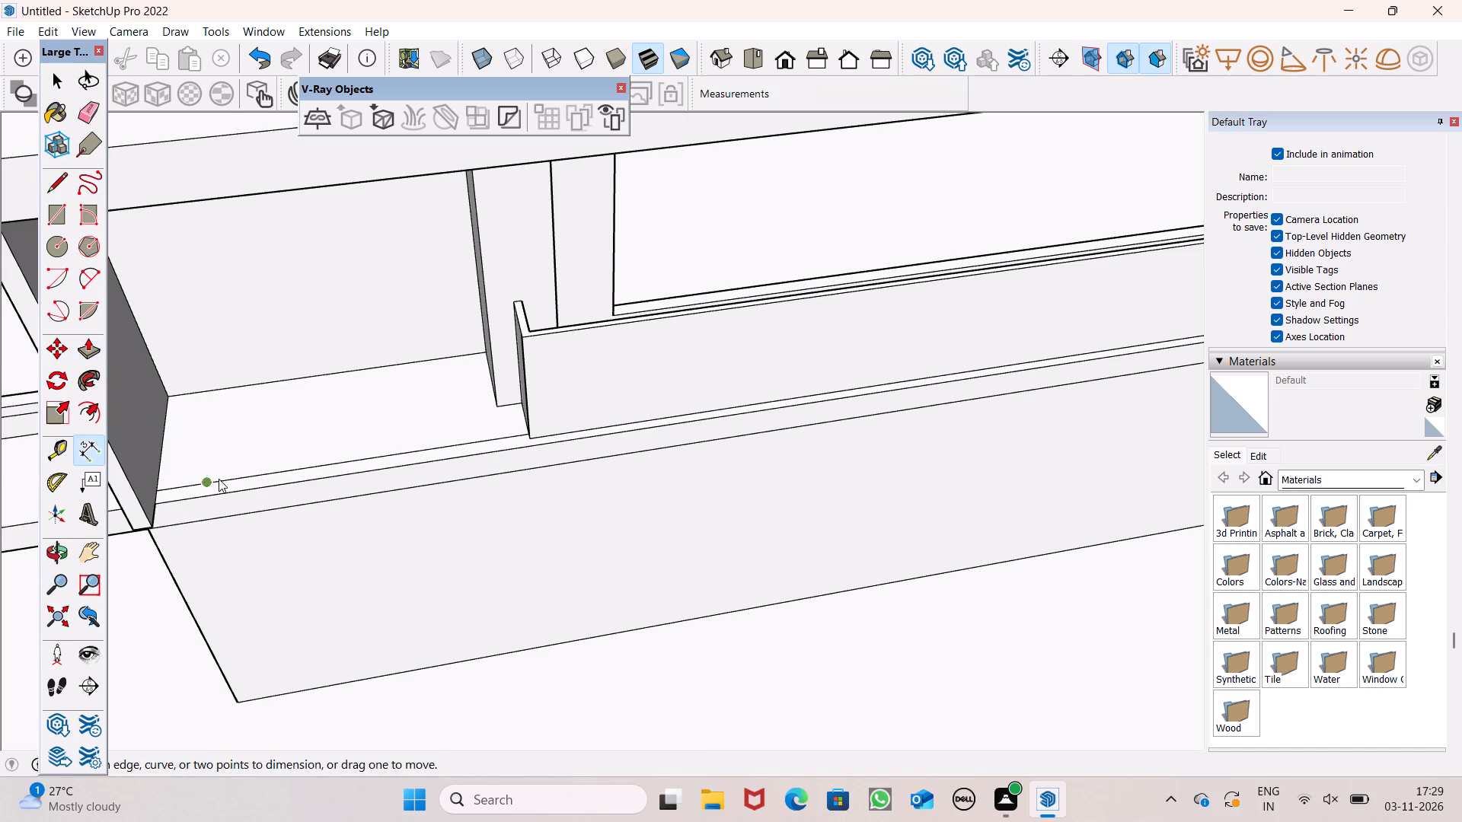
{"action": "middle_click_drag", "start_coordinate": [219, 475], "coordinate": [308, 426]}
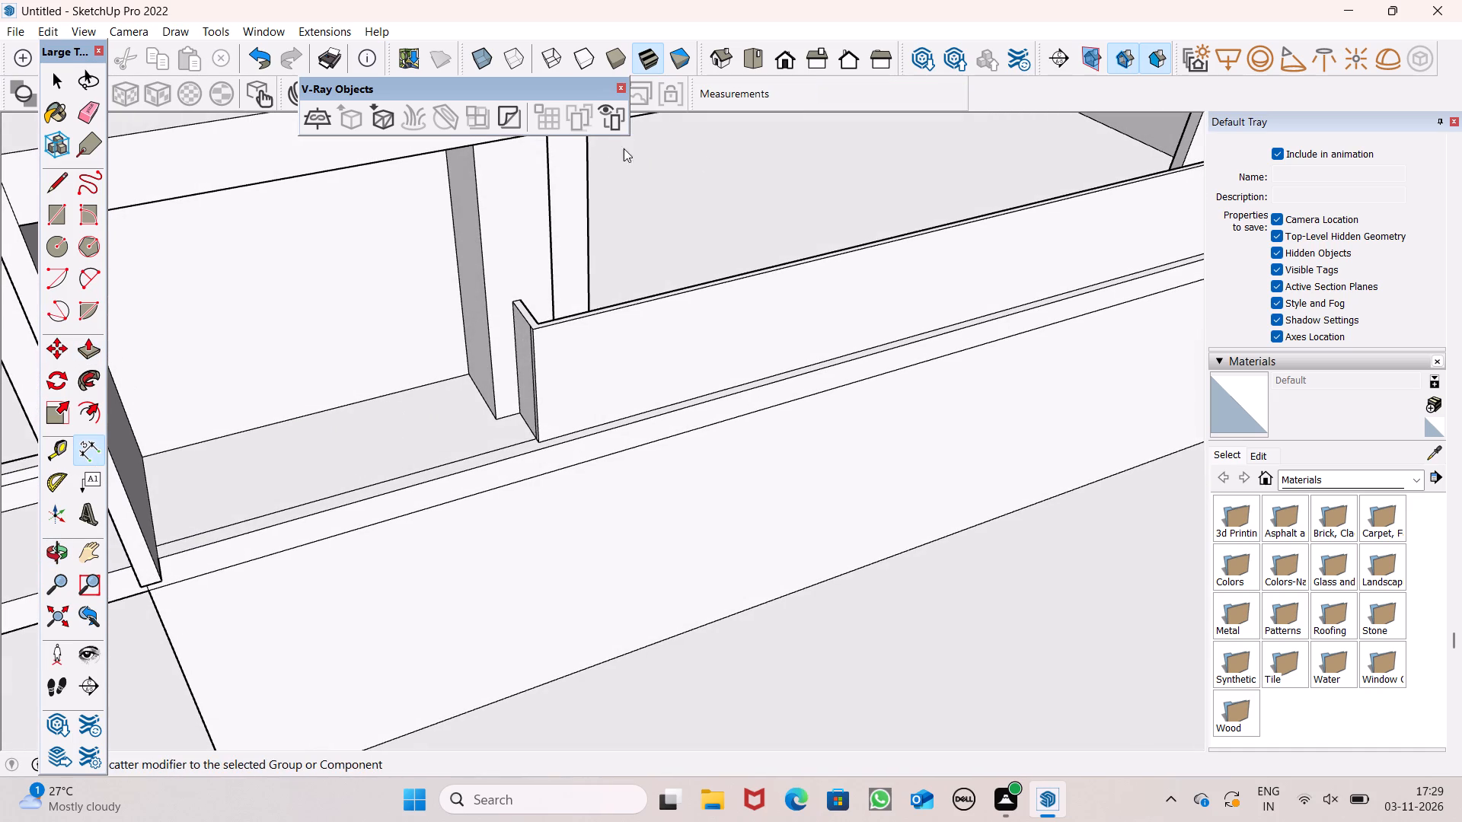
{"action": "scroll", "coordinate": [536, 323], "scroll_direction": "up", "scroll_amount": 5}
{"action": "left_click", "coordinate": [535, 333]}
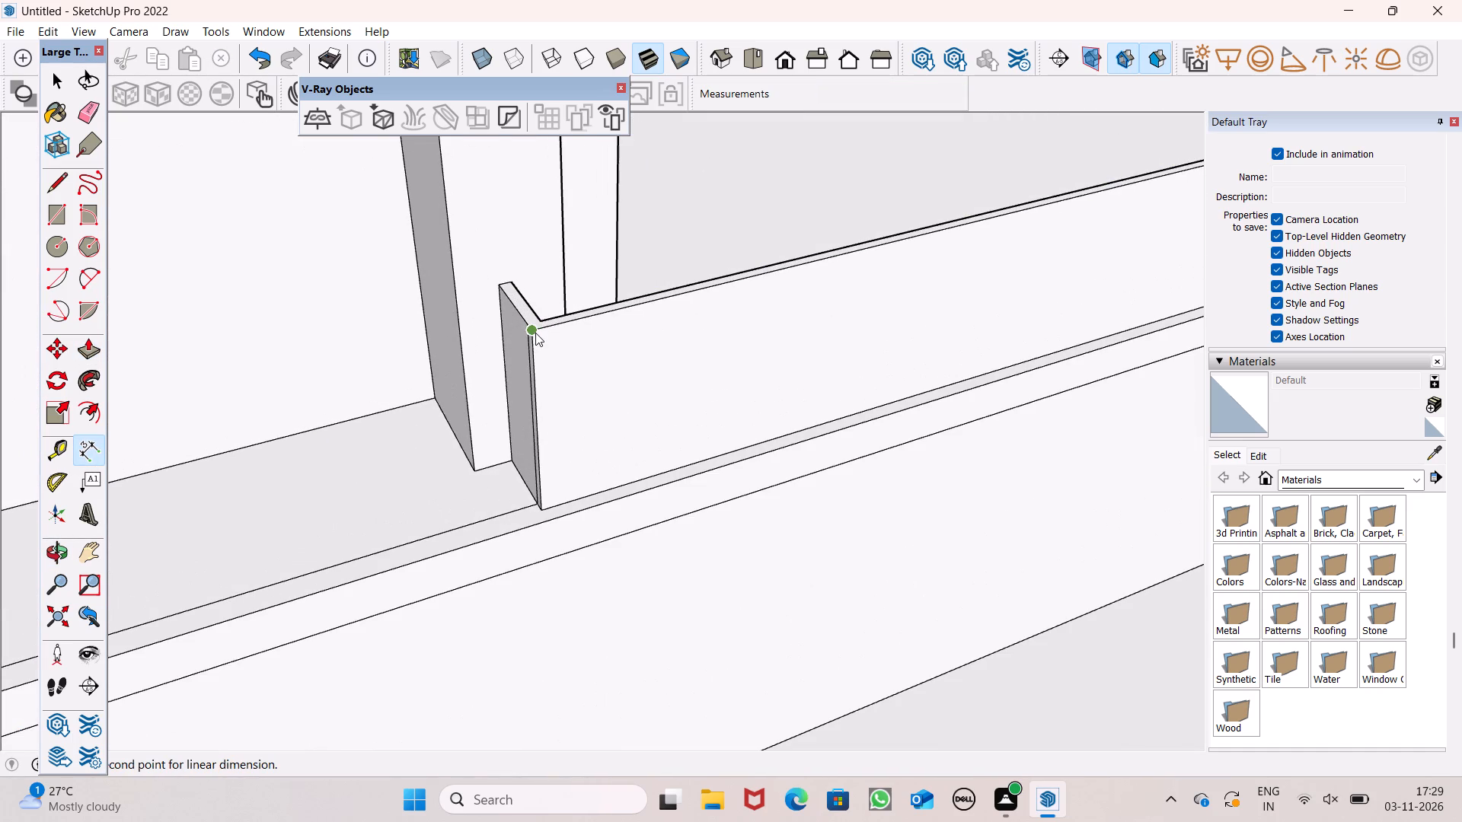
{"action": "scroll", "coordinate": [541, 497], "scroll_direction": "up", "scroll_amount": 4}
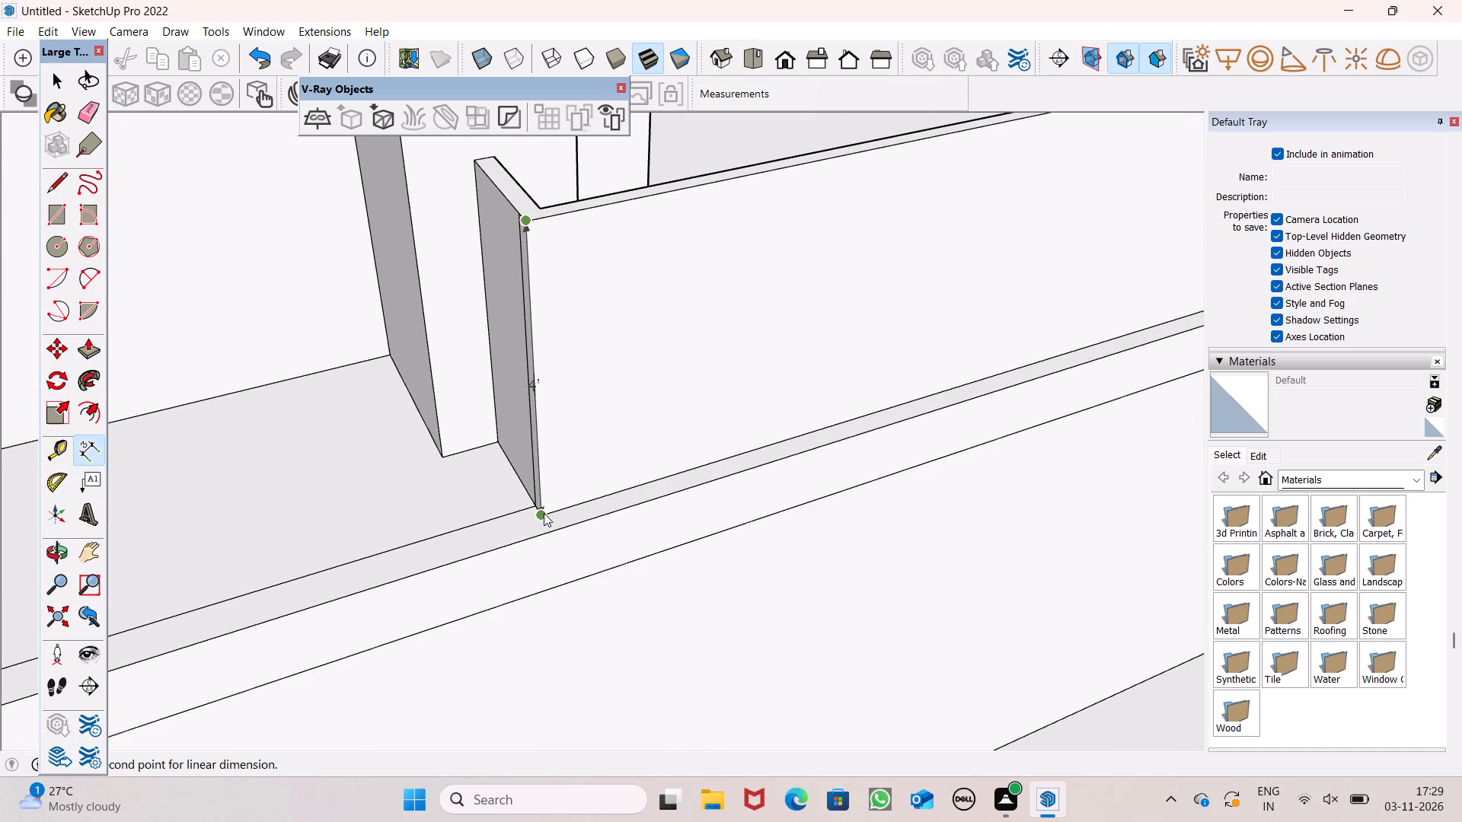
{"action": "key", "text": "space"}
Erase the extra vertical edge beside the outer corner of the lowest balcony's parapet.
{"action": "middle_click_drag", "start_coordinate": [506, 500], "coordinate": [651, 517]}
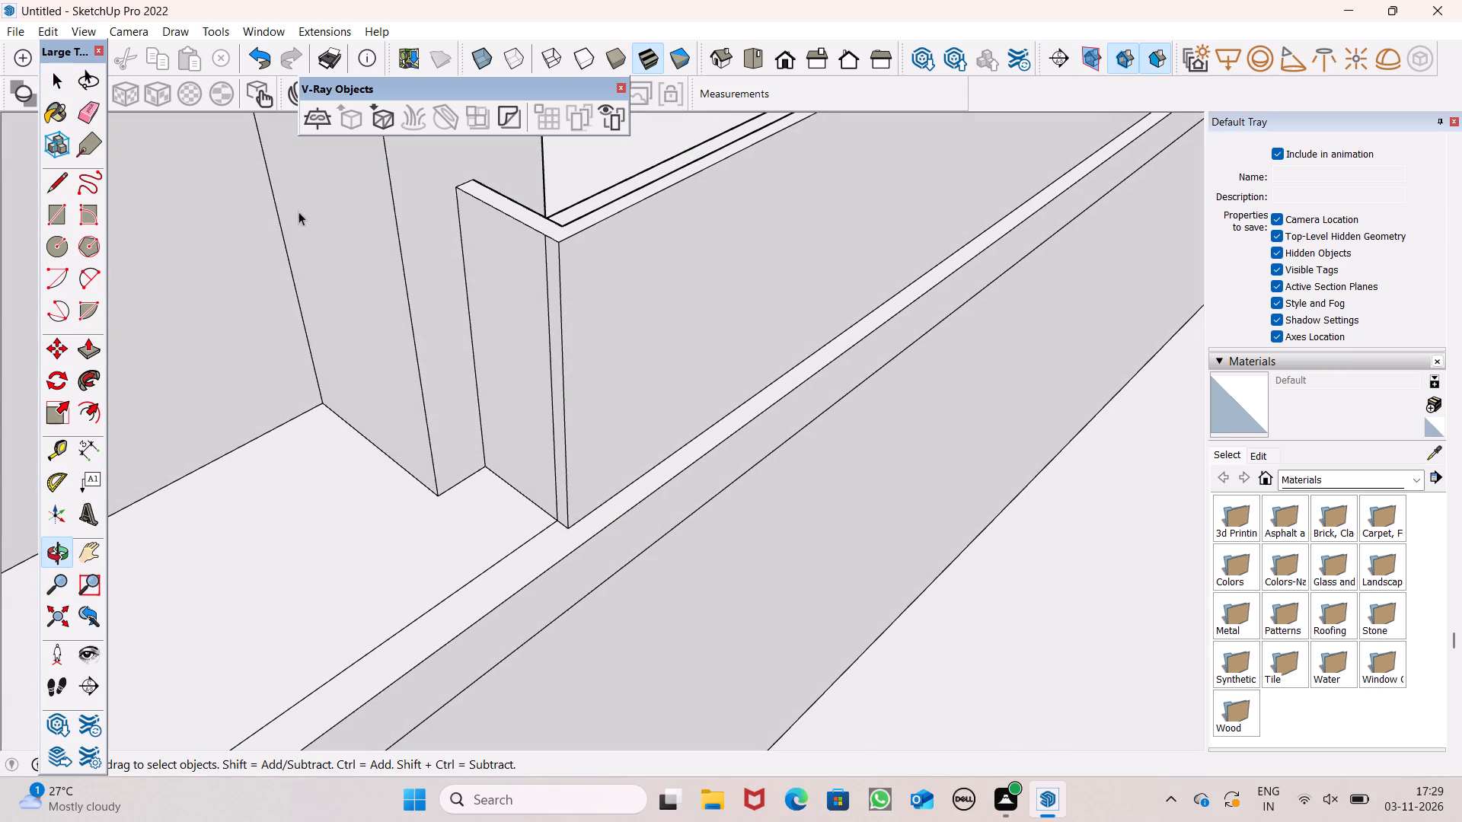
{"action": "left_click", "coordinate": [94, 110]}
{"action": "left_click", "coordinate": [549, 333]}
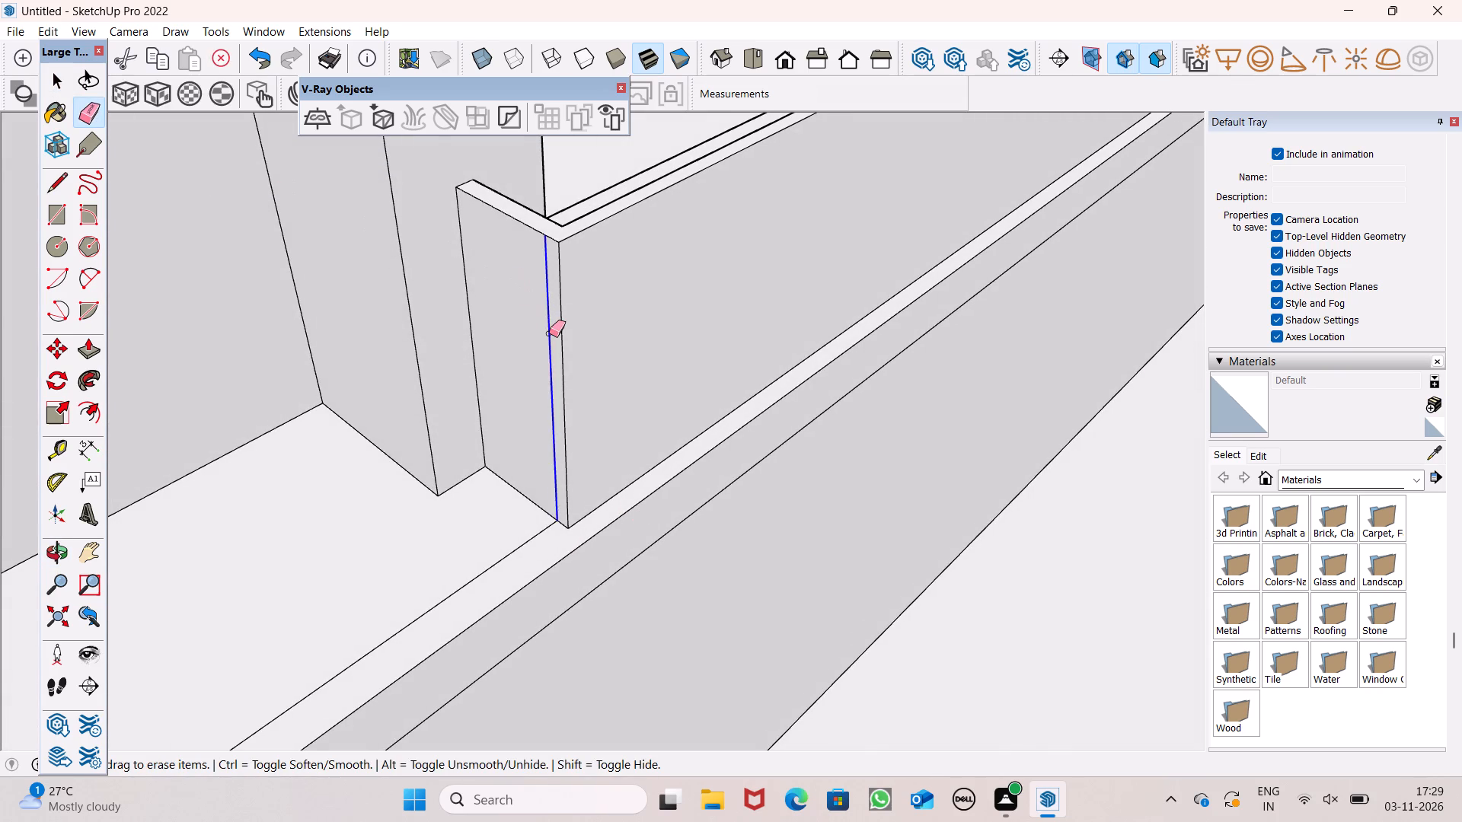
Erase the leftover strip line on the lowest balcony slab between the column and the side wall, including its short remnant.
{"action": "scroll", "coordinate": [535, 320], "scroll_direction": "down", "scroll_amount": 6}
{"action": "middle_click_drag", "start_coordinate": [669, 372], "coordinate": [480, 365]}
{"action": "scroll", "coordinate": [478, 365], "scroll_direction": "up", "scroll_amount": 1}
{"action": "scroll", "coordinate": [484, 366], "scroll_direction": "down", "scroll_amount": 7}
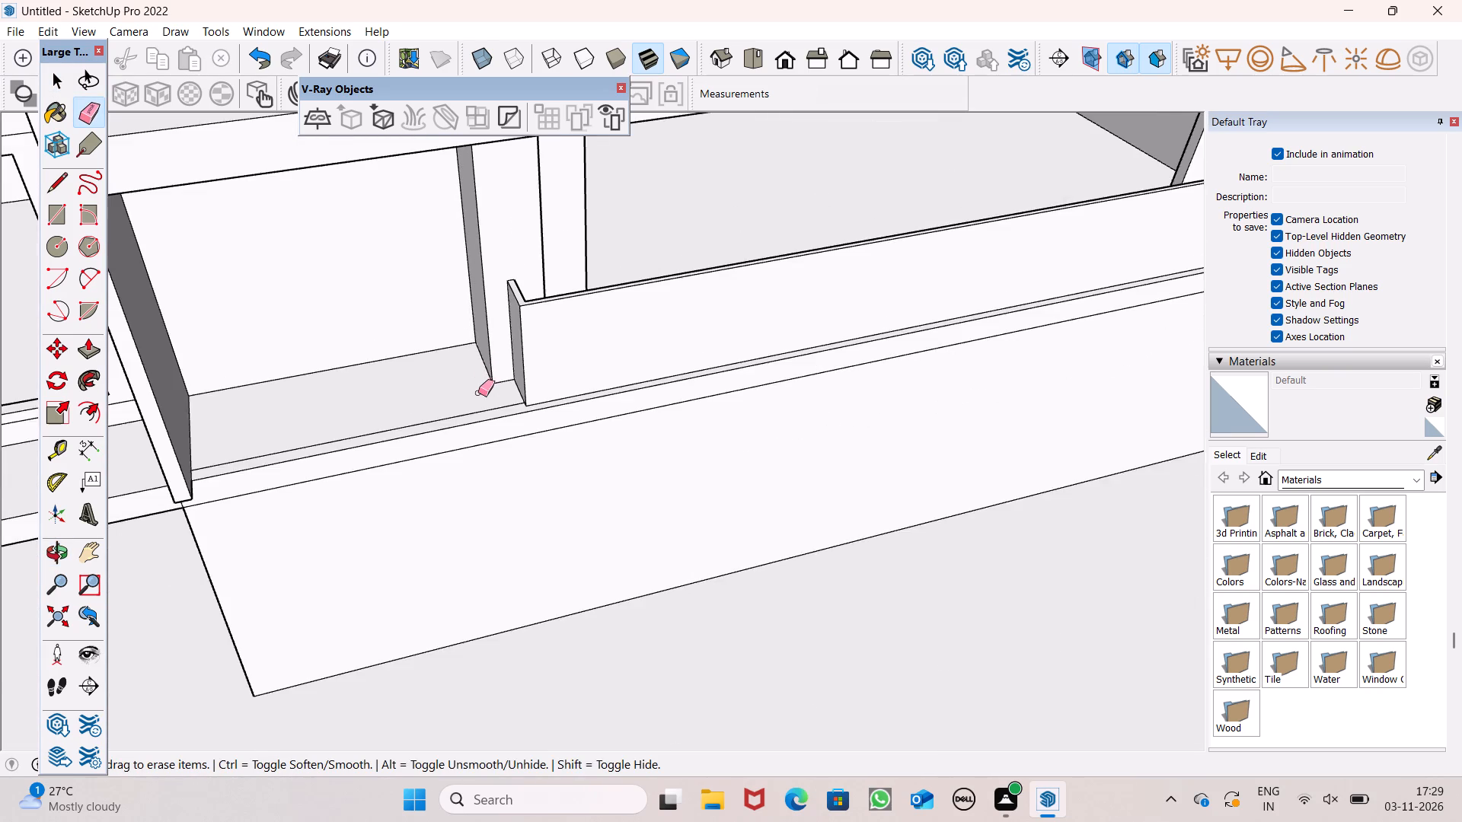
{"action": "scroll", "coordinate": [478, 394], "scroll_direction": "up", "scroll_amount": 6}
{"action": "left_click_drag", "start_coordinate": [478, 409], "coordinate": [480, 416]}
{"action": "scroll", "coordinate": [484, 355], "scroll_direction": "down", "scroll_amount": 11}
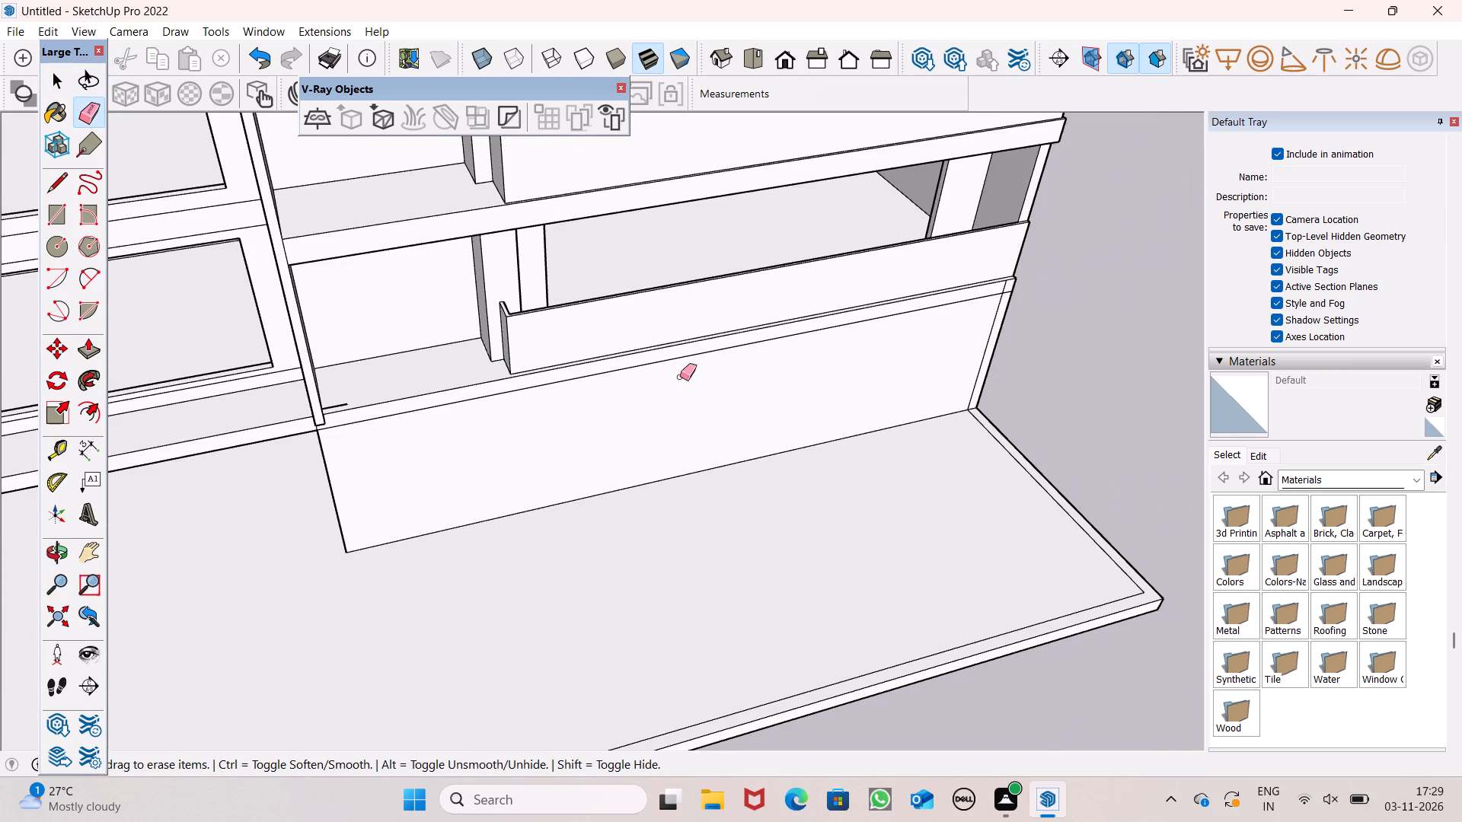
{"action": "middle_click_drag", "start_coordinate": [680, 377], "coordinate": [519, 434]}
{"action": "scroll", "coordinate": [519, 434], "scroll_direction": "up", "scroll_amount": 1}
{"action": "scroll", "coordinate": [390, 365], "scroll_direction": "up", "scroll_amount": 6}
{"action": "left_click_drag", "start_coordinate": [293, 324], "coordinate": [302, 320]}
{"action": "left_click", "coordinate": [302, 320]}
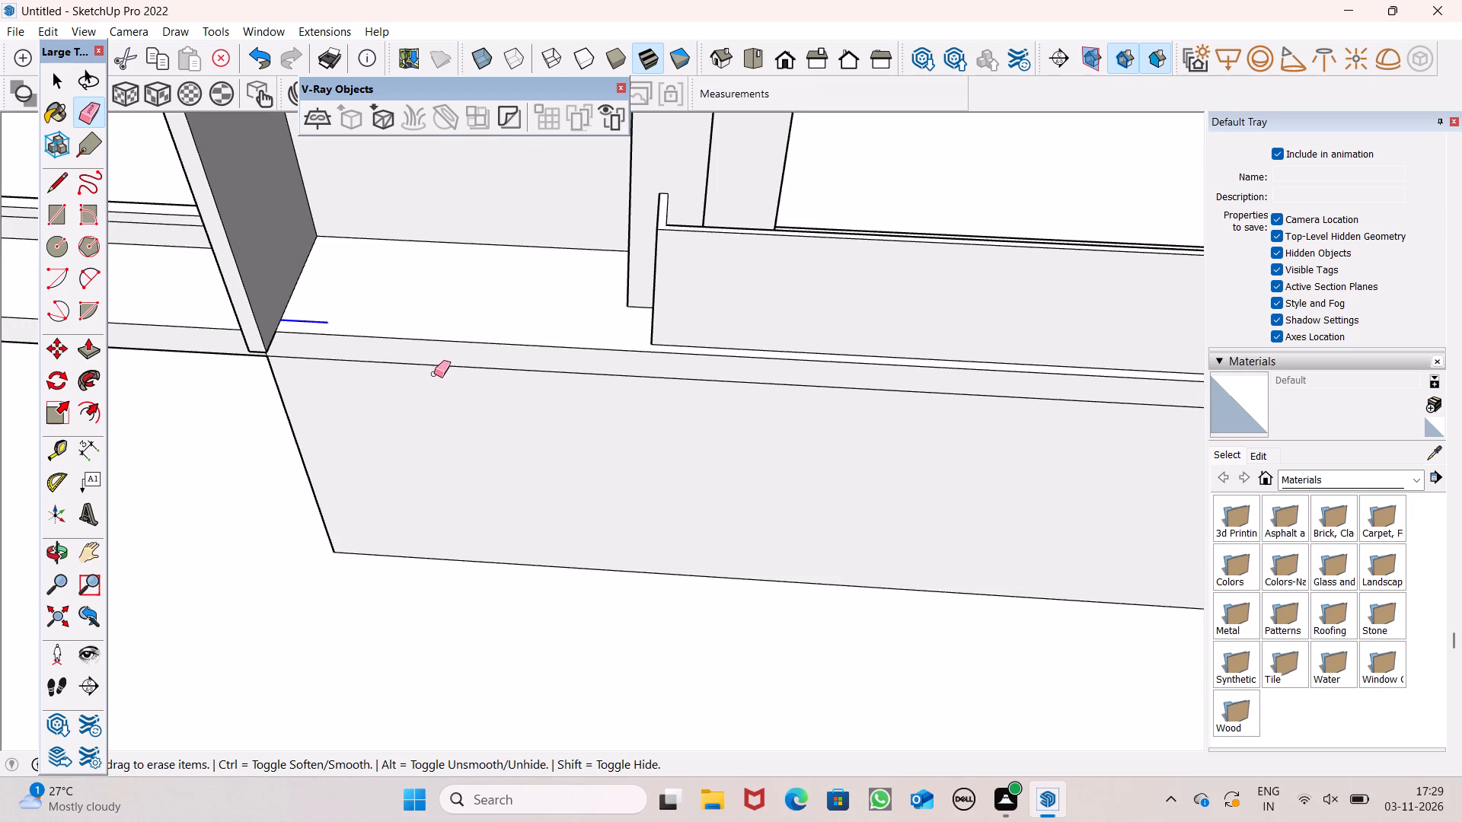
Draw a vertical rectangle about 2 1/4" wide and 4' high on the lowest parapet's front face, near its column end.
{"action": "scroll", "coordinate": [434, 397], "scroll_direction": "down", "scroll_amount": 6}
{"action": "middle_click_drag", "start_coordinate": [516, 433], "coordinate": [519, 375]}
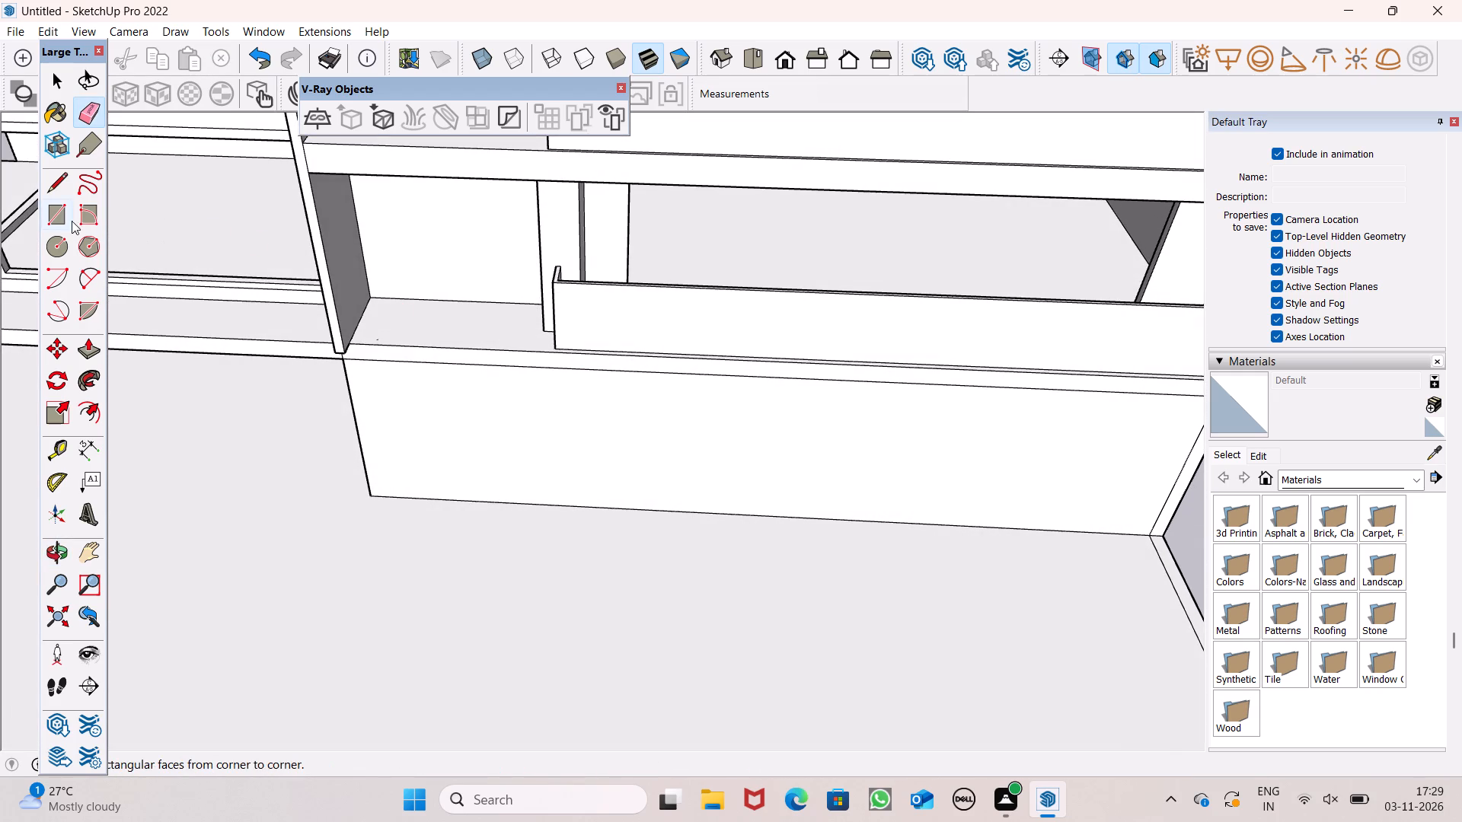
{"action": "left_click", "coordinate": [23, 210]}
{"action": "left_click", "coordinate": [58, 221]}
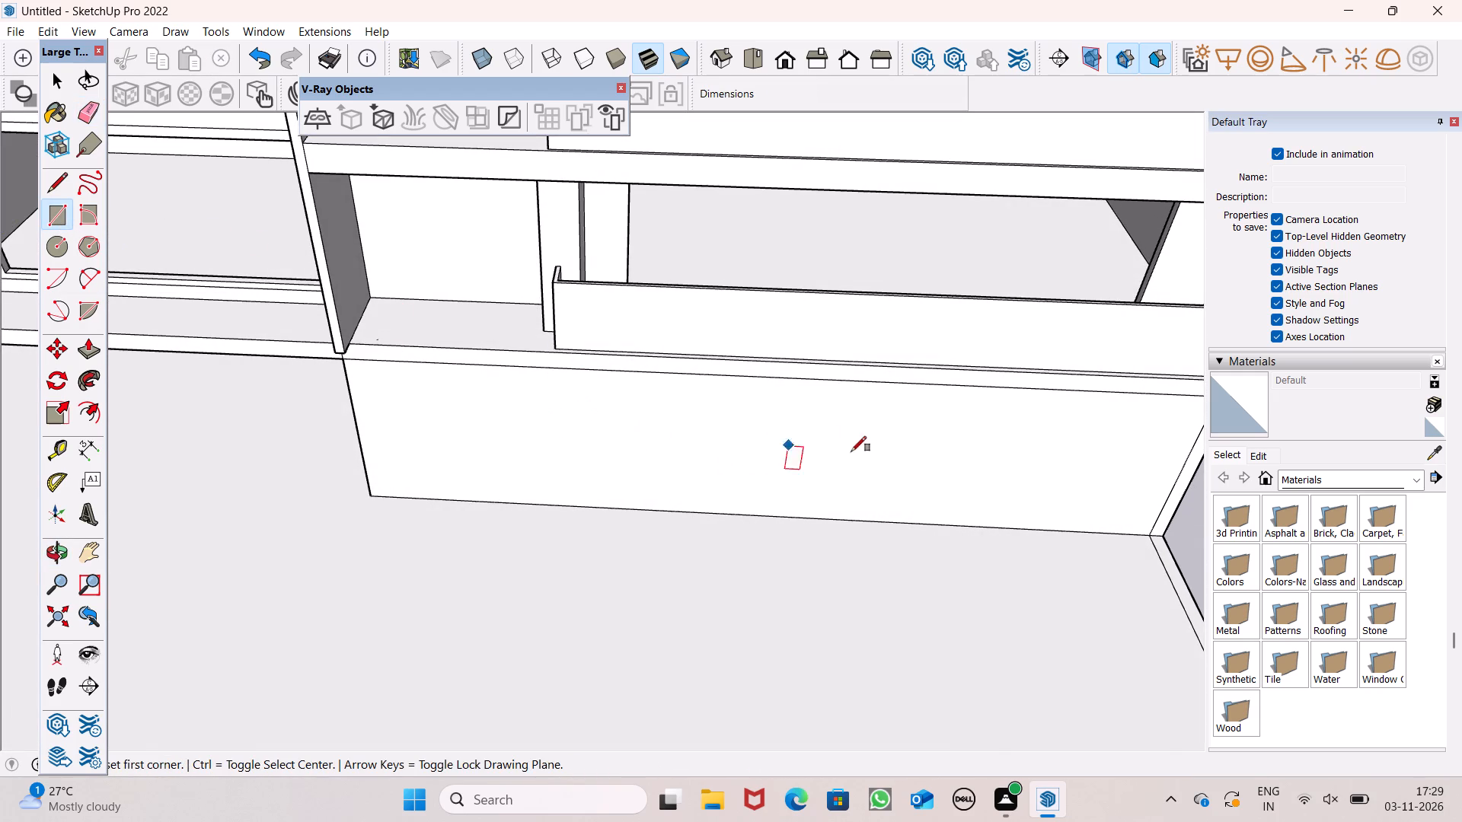
{"action": "middle_click_drag", "start_coordinate": [869, 454], "coordinate": [880, 428]}
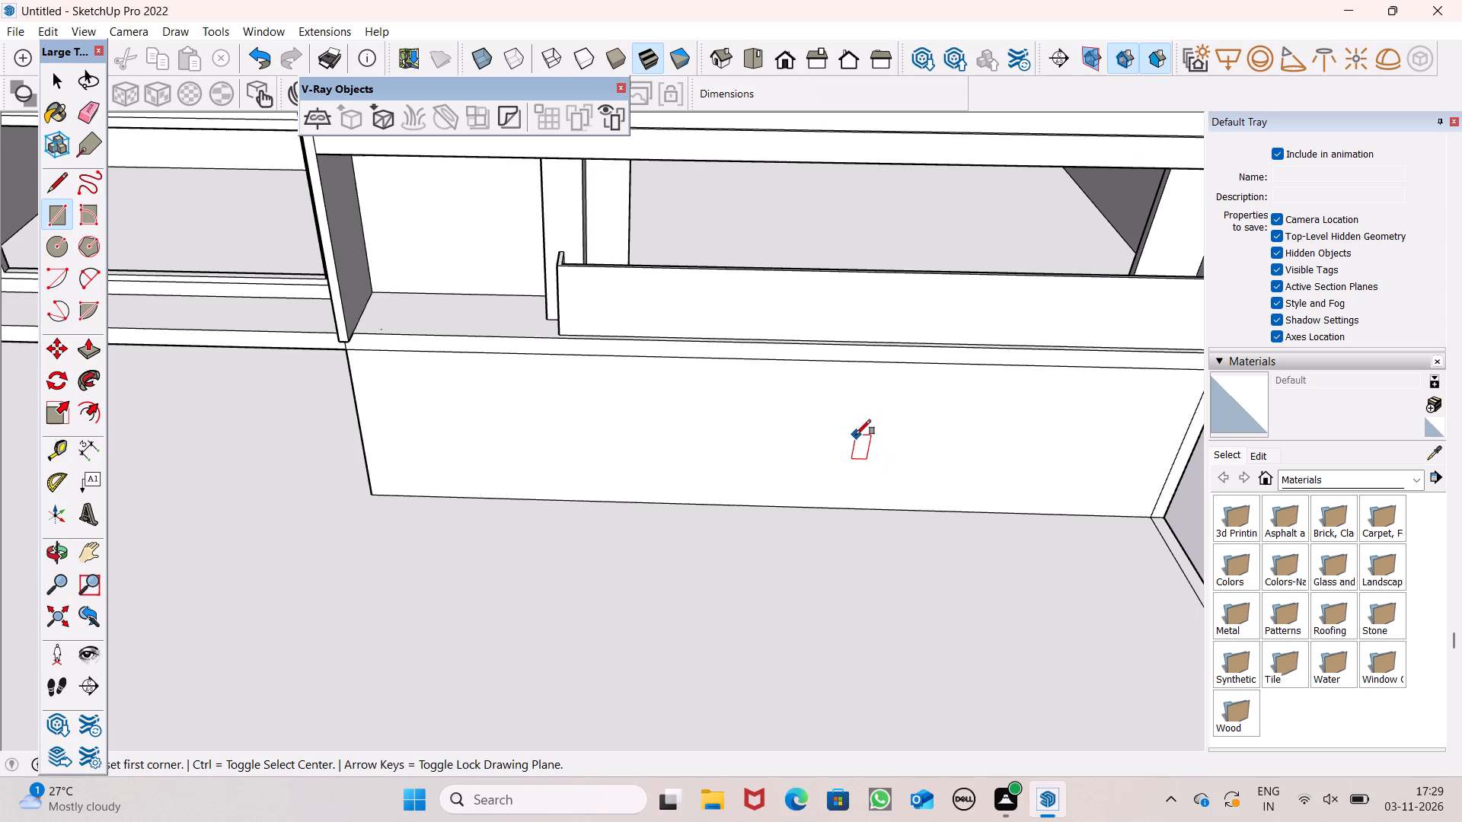
{"action": "middle_click_drag", "start_coordinate": [737, 375], "coordinate": [744, 338]}
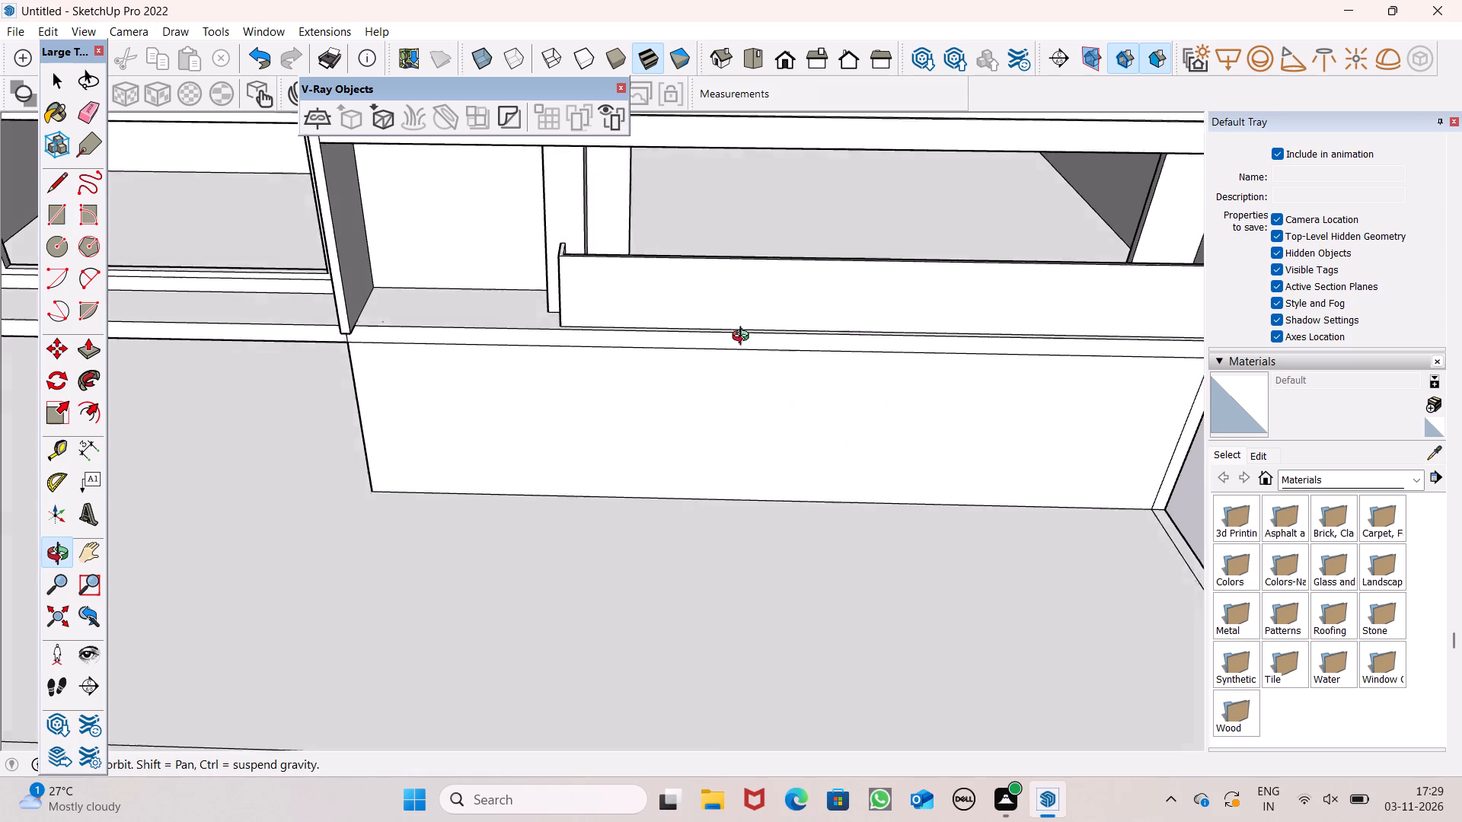
{"action": "middle_click_drag", "start_coordinate": [744, 338], "coordinate": [699, 363]}
{"action": "scroll", "coordinate": [697, 362], "scroll_direction": "up", "scroll_amount": 1}
{"action": "scroll", "coordinate": [666, 358], "scroll_direction": "down", "scroll_amount": 3}
{"action": "middle_click_drag", "start_coordinate": [694, 392], "coordinate": [729, 387]}
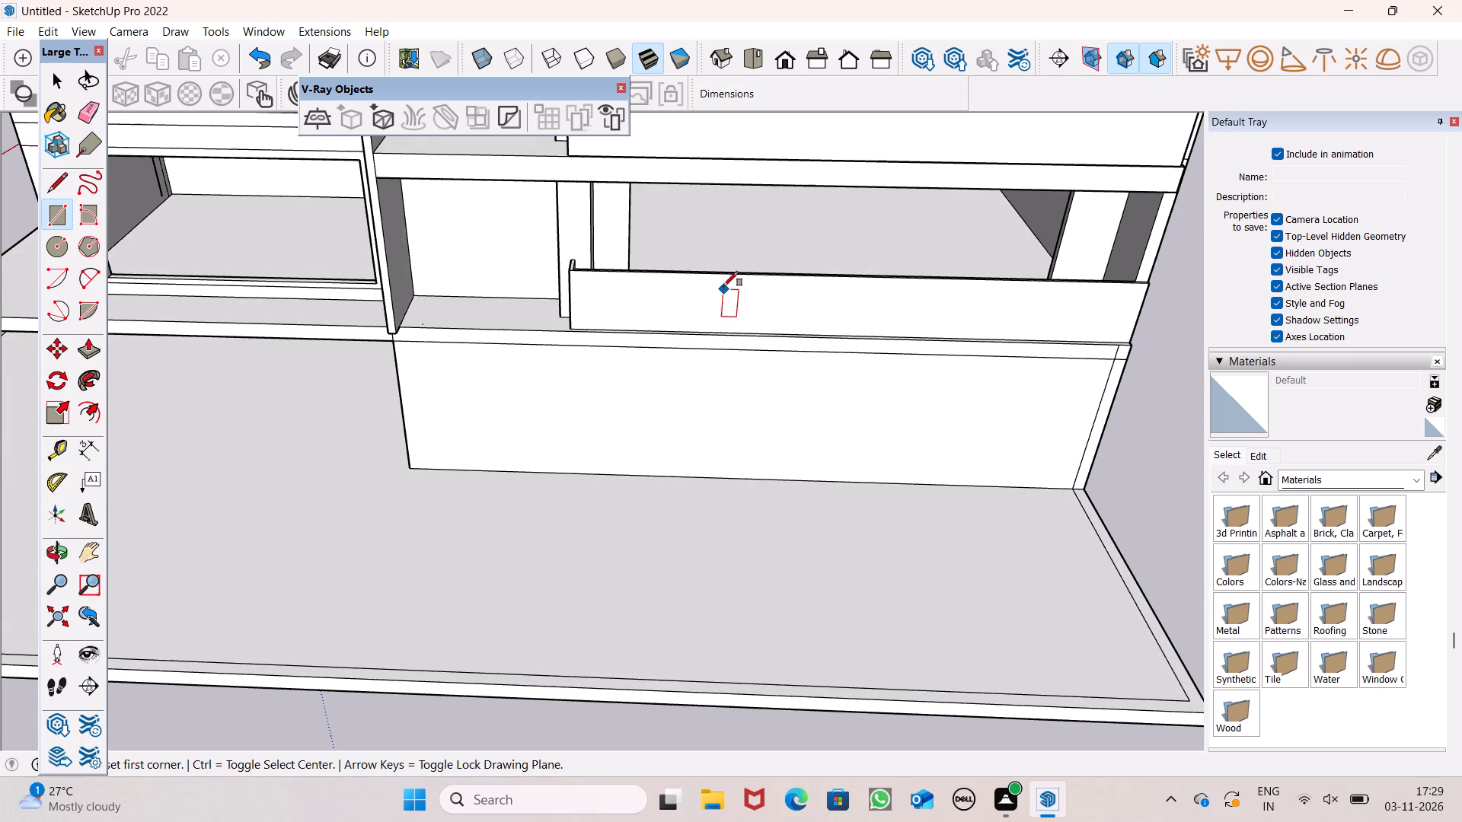
{"action": "scroll", "coordinate": [723, 286], "scroll_direction": "up", "scroll_amount": 7}
{"action": "scroll", "coordinate": [604, 262], "scroll_direction": "up", "scroll_amount": 5}
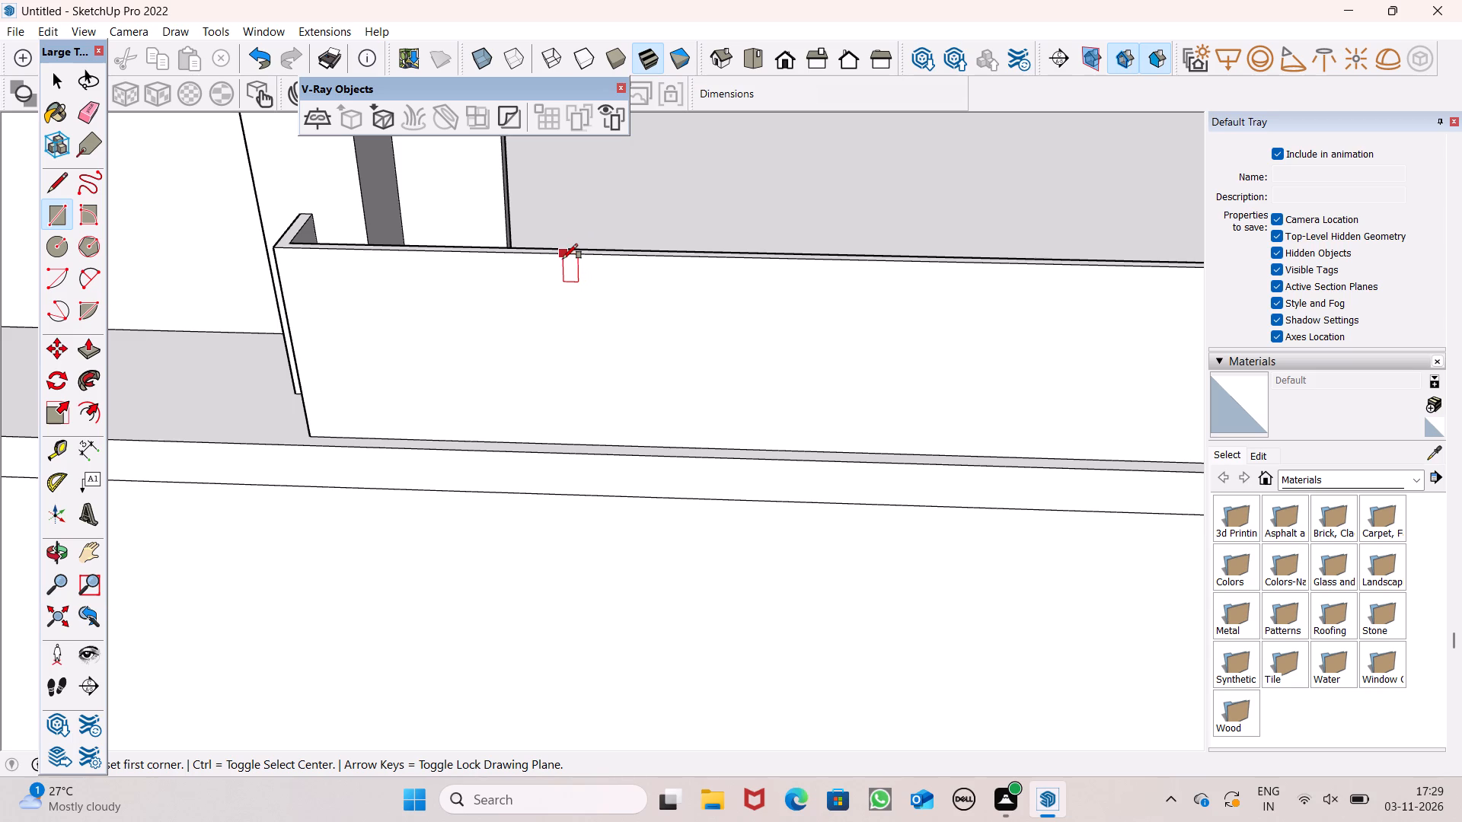
{"action": "left_click", "coordinate": [573, 257]}
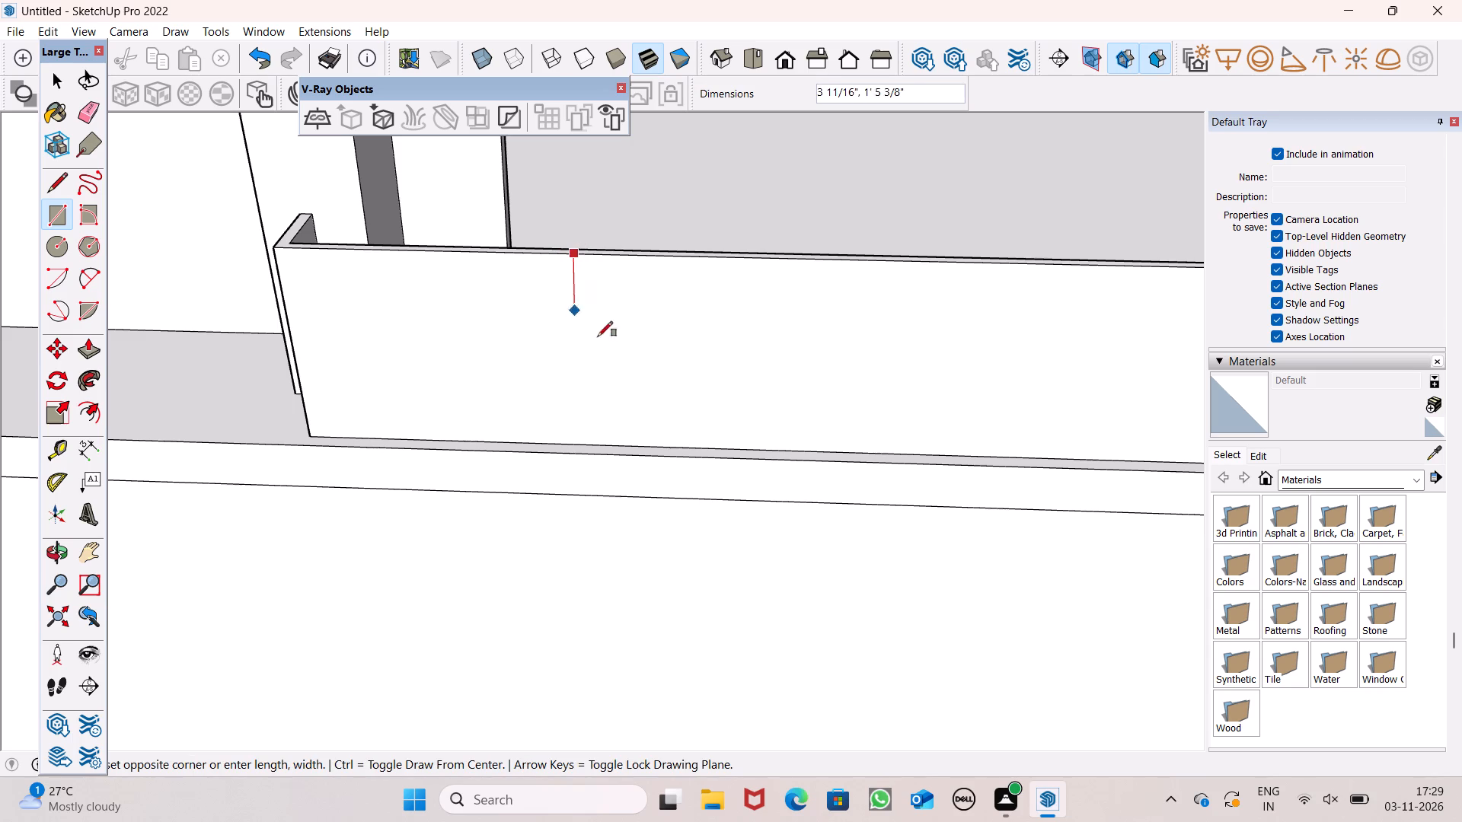
{"action": "scroll", "coordinate": [593, 419], "scroll_direction": "up", "scroll_amount": 5}
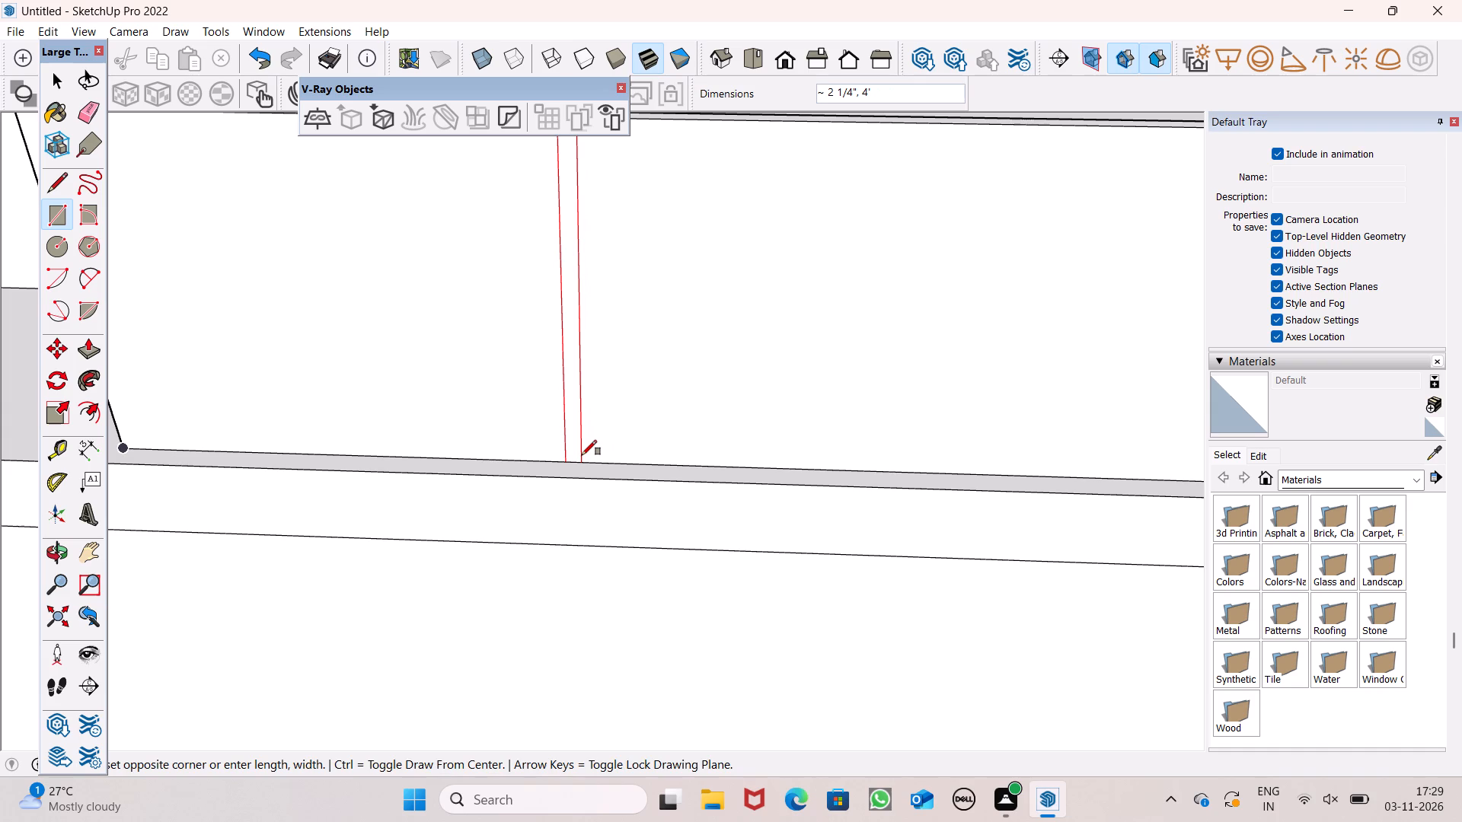
{"action": "left_click", "coordinate": [582, 455]}
{"action": "scroll", "coordinate": [576, 387], "scroll_direction": "down", "scroll_amount": 6}
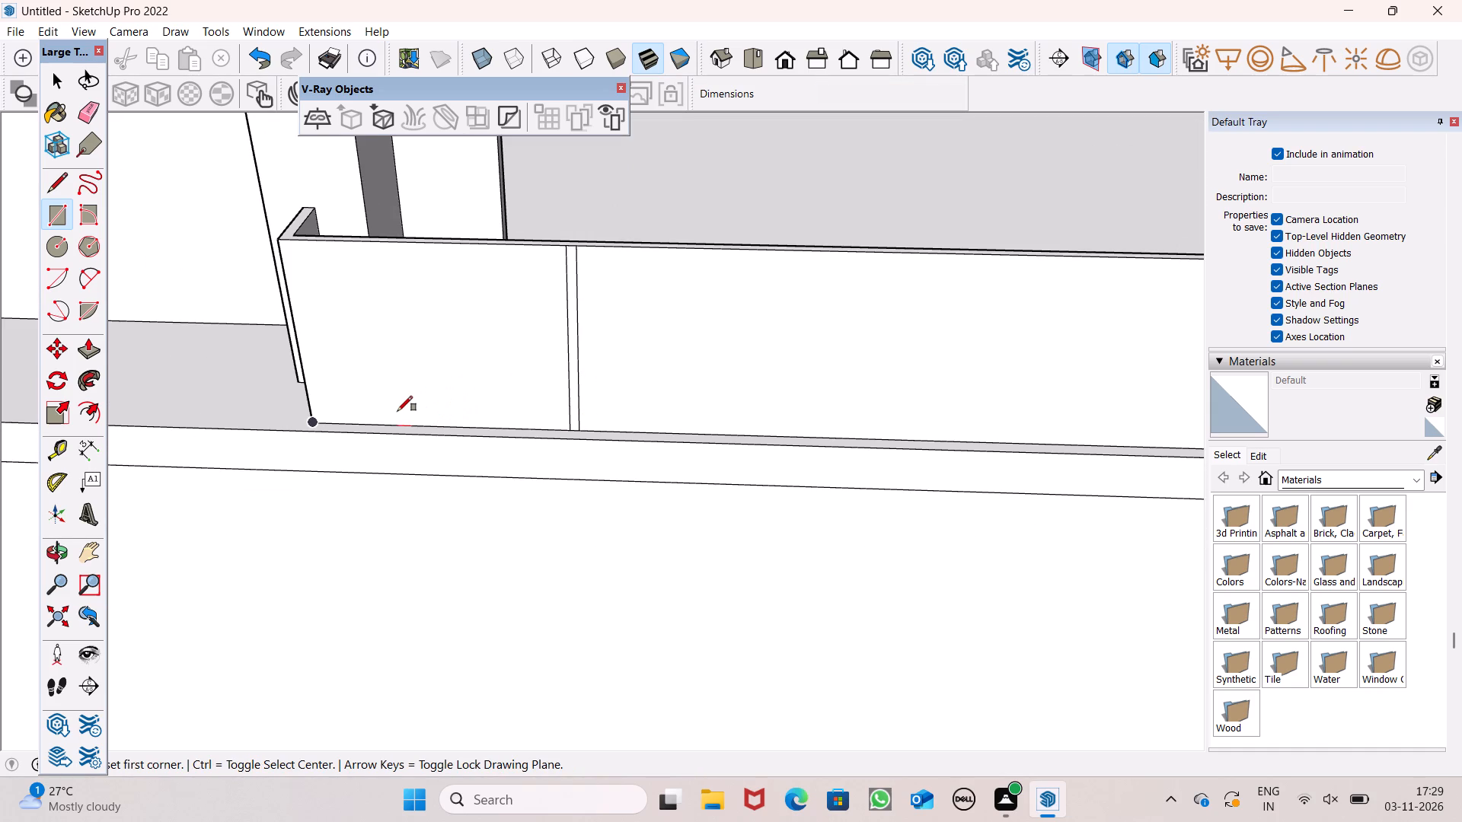
Copy the vertical strip along the lowest parapet's front face at about 4' 4" spacing, making five evenly spaced copies.
{"action": "scroll", "coordinate": [415, 400], "scroll_direction": "down", "scroll_amount": 6}
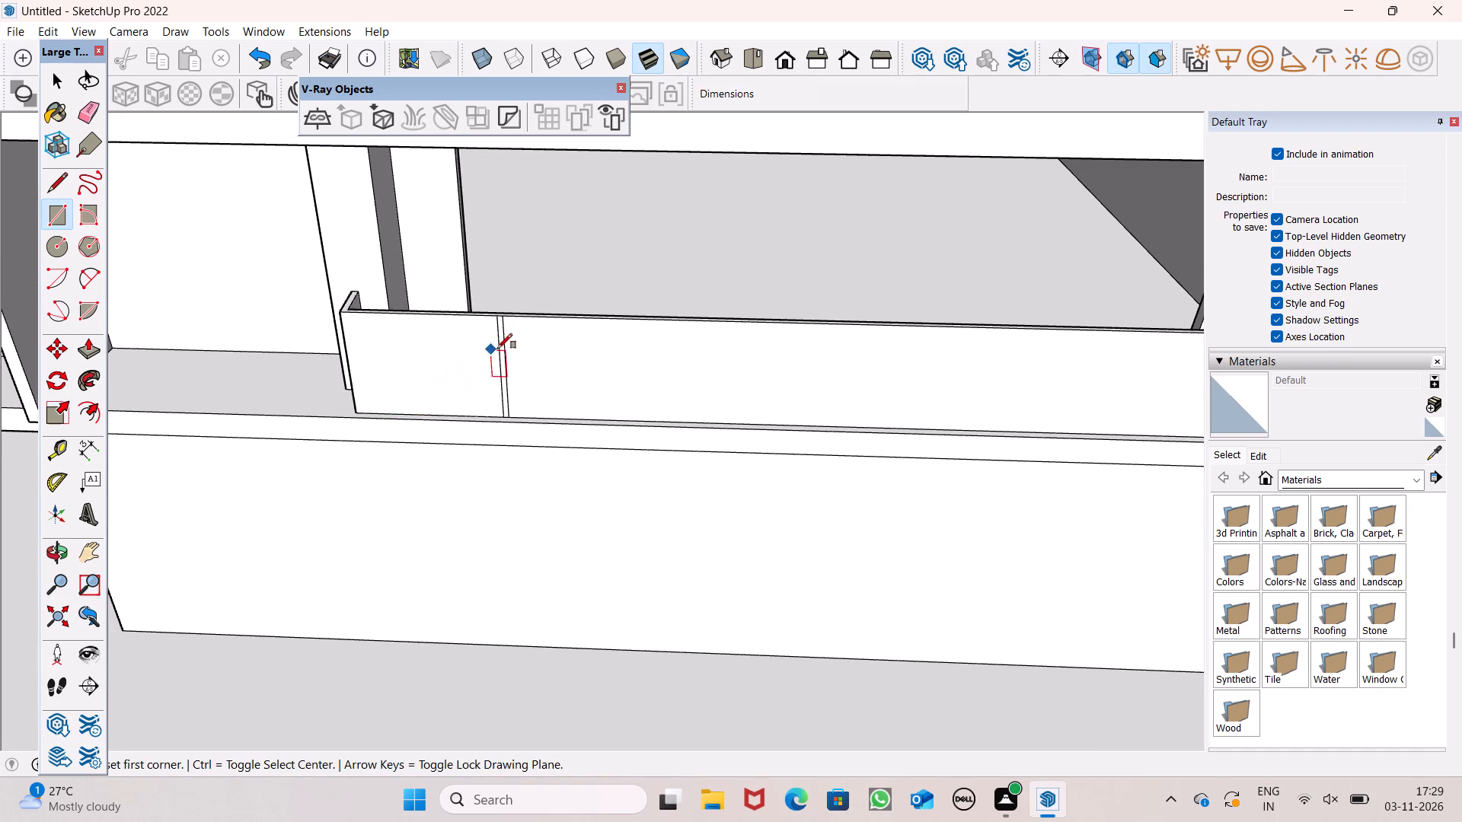
{"action": "key", "text": "space"}
{"action": "scroll", "coordinate": [507, 298], "scroll_direction": "up", "scroll_amount": 6}
{"action": "double_click", "coordinate": [490, 355]}
{"action": "scroll", "coordinate": [439, 358], "scroll_direction": "down", "scroll_amount": 5}
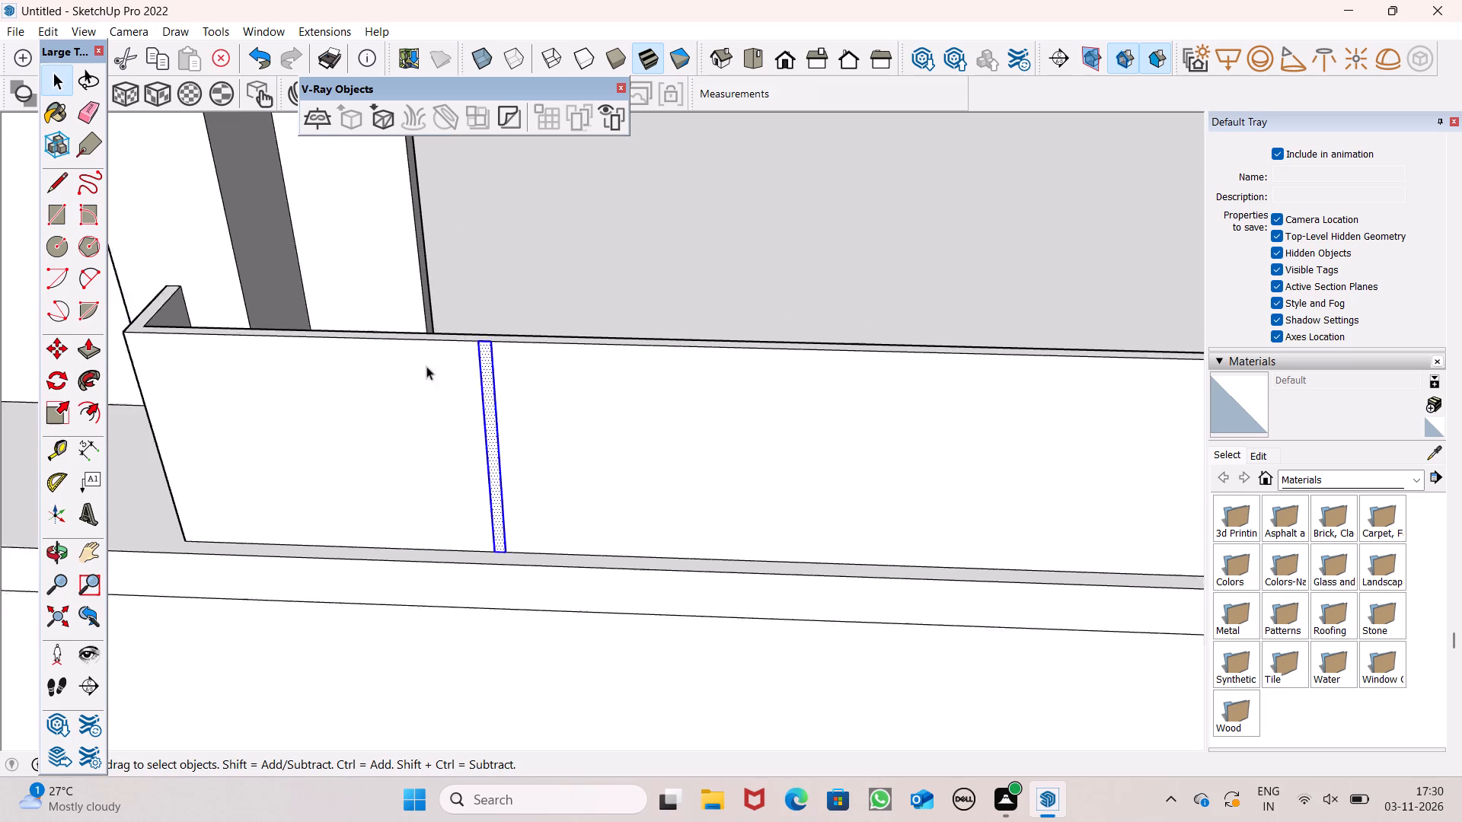
{"action": "scroll", "coordinate": [426, 366], "scroll_direction": "down", "scroll_amount": 7}
{"action": "key", "text": "m"}
{"action": "key", "text": "Return"}
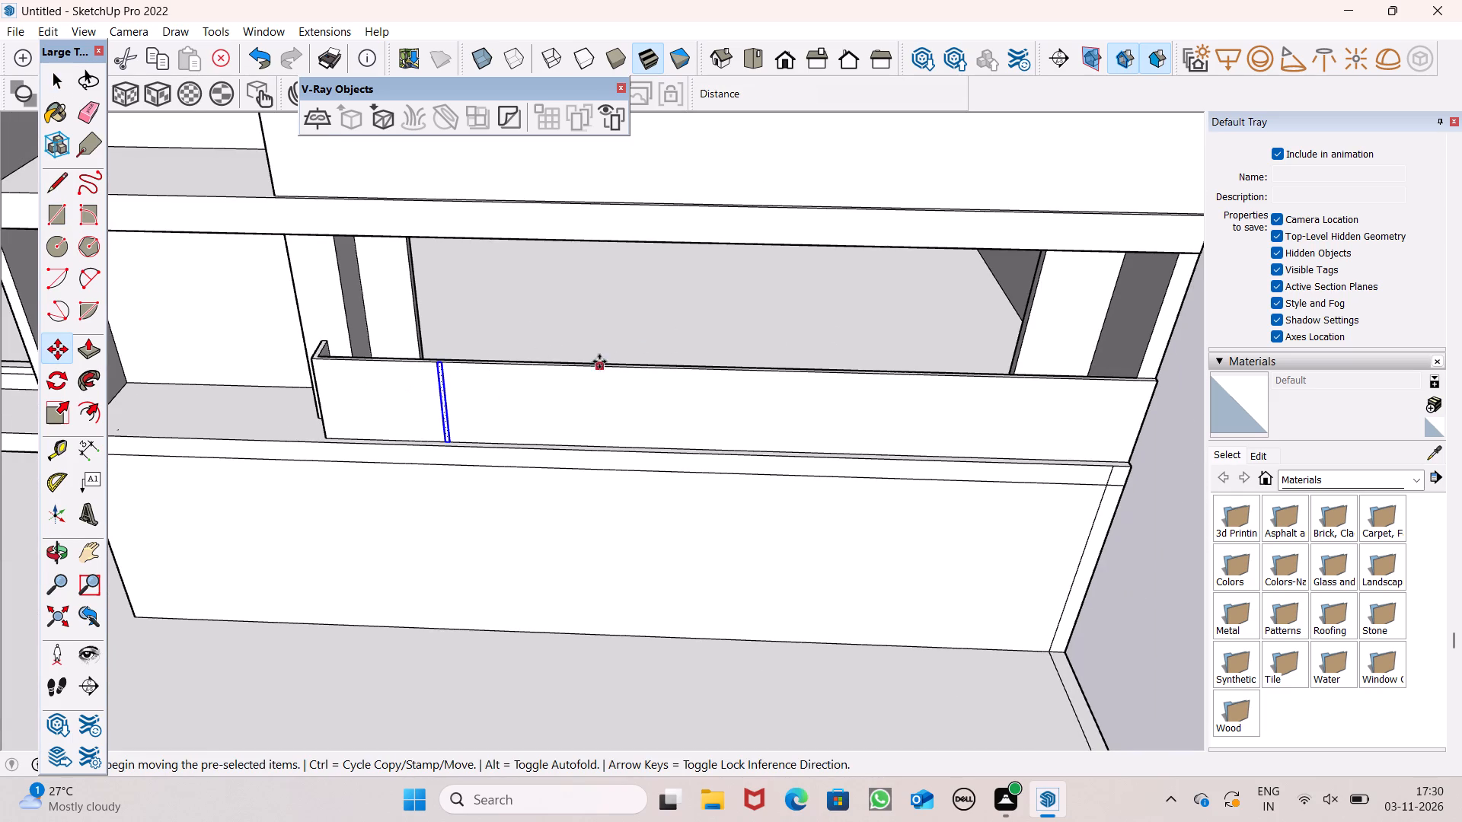
{"action": "scroll", "coordinate": [599, 362], "scroll_direction": "up", "scroll_amount": 5}
{"action": "scroll", "coordinate": [397, 385], "scroll_direction": "up", "scroll_amount": 5}
{"action": "left_click_drag", "start_coordinate": [336, 363], "coordinate": [390, 379]}
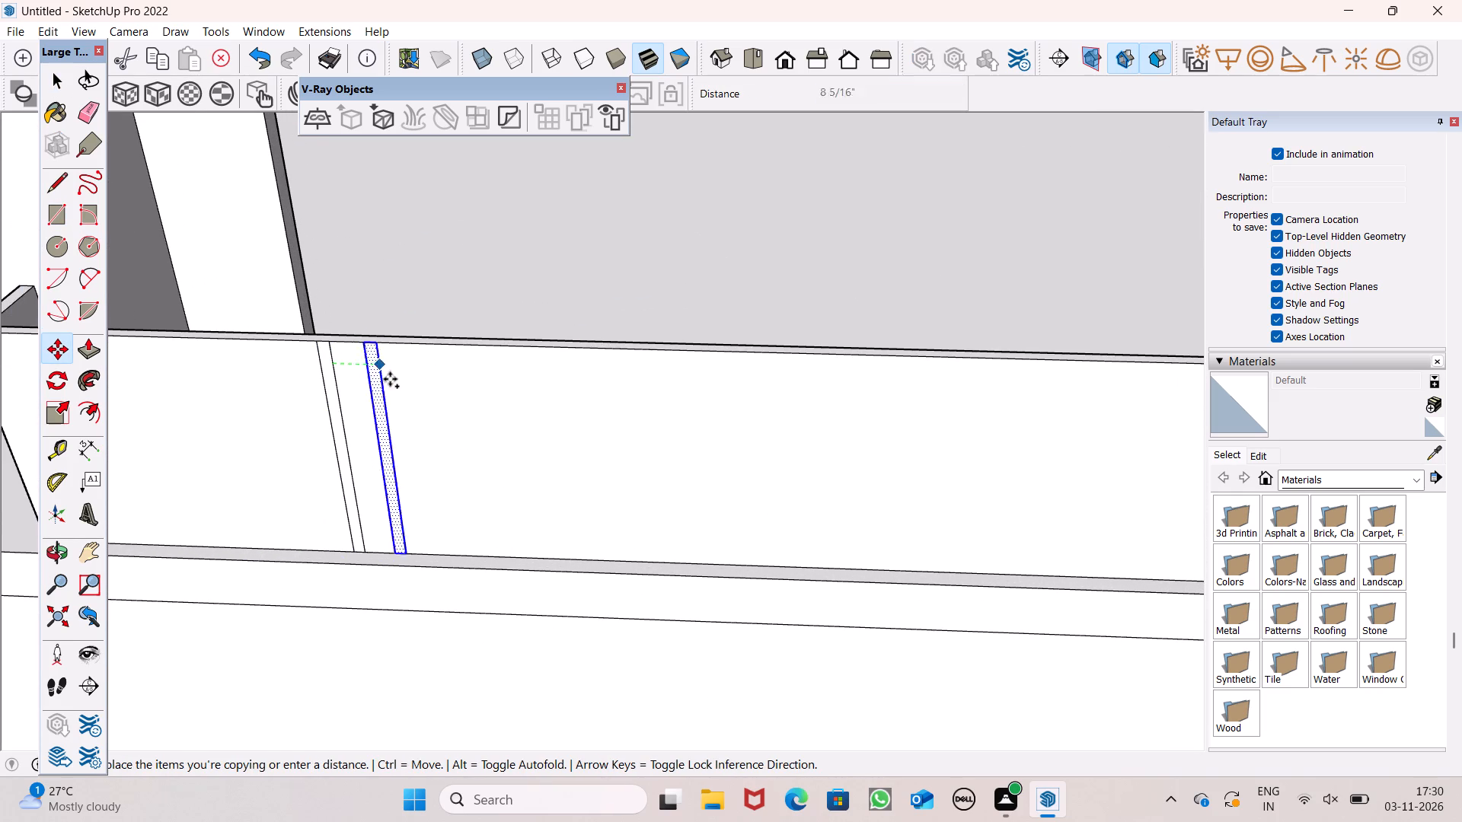
{"action": "left_click_drag", "start_coordinate": [390, 379], "coordinate": [627, 381]}
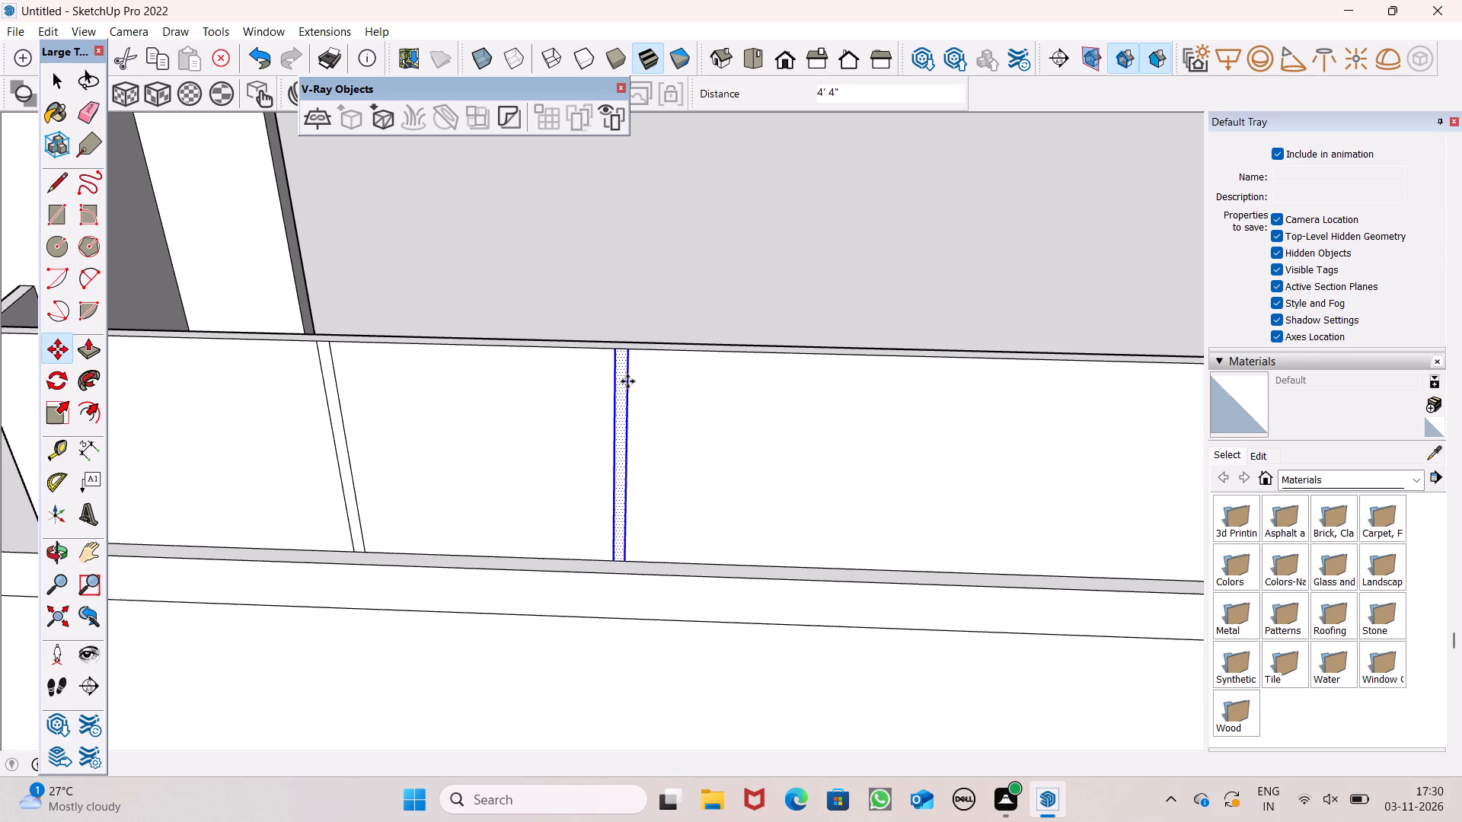
{"action": "key", "text": "shift+asterisk"}
{"action": "key", "text": "5"}
{"action": "key", "text": "Return"}
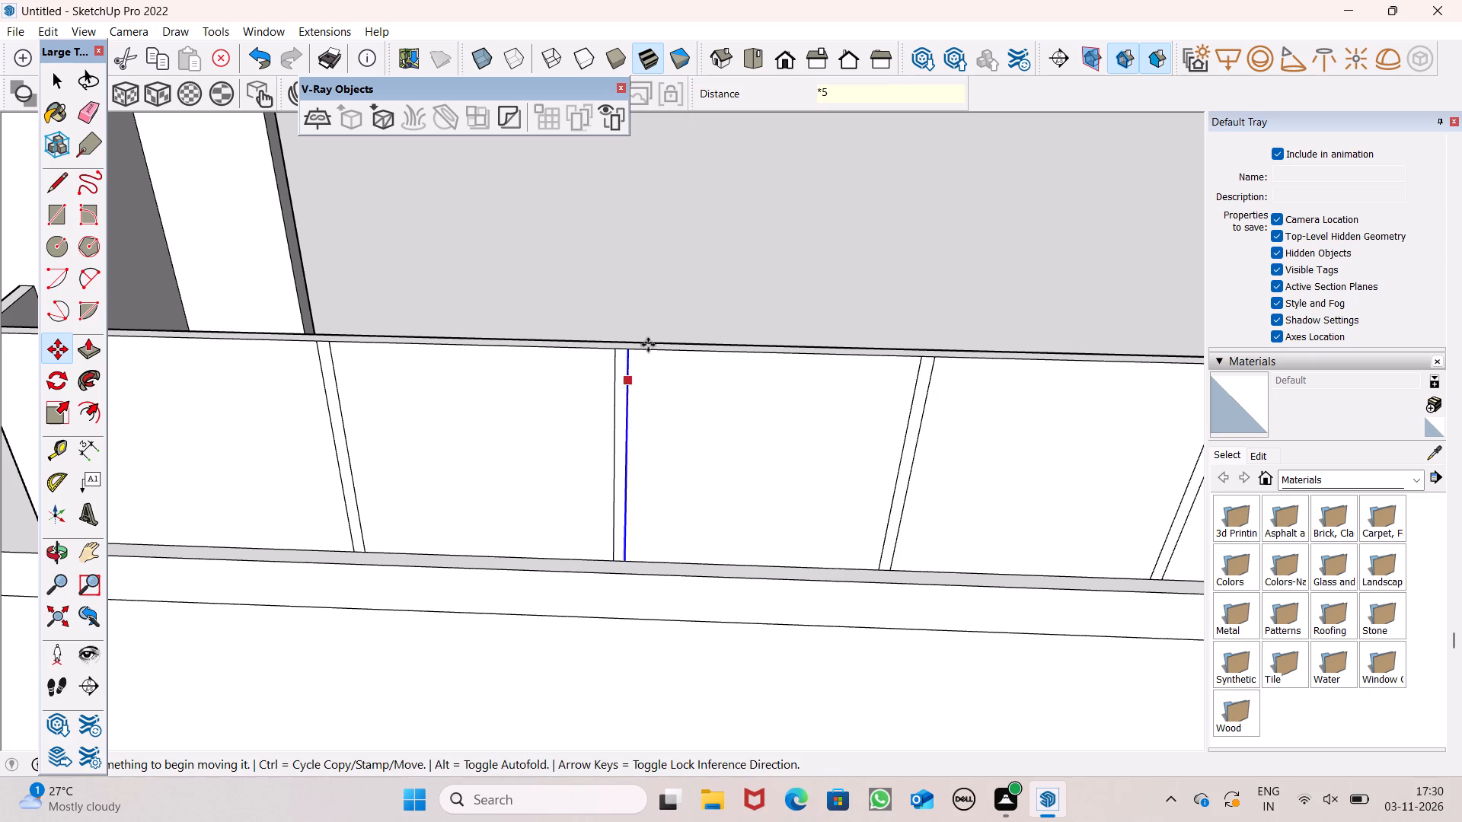
Draw two lines about 2 3/4" and 2 5/16" long from the inner corner across the lowest parapet's top, marking off its corner square.
{"action": "scroll", "coordinate": [608, 222], "scroll_direction": "down", "scroll_amount": 8}
{"action": "scroll", "coordinate": [546, 349], "scroll_direction": "down", "scroll_amount": 3}
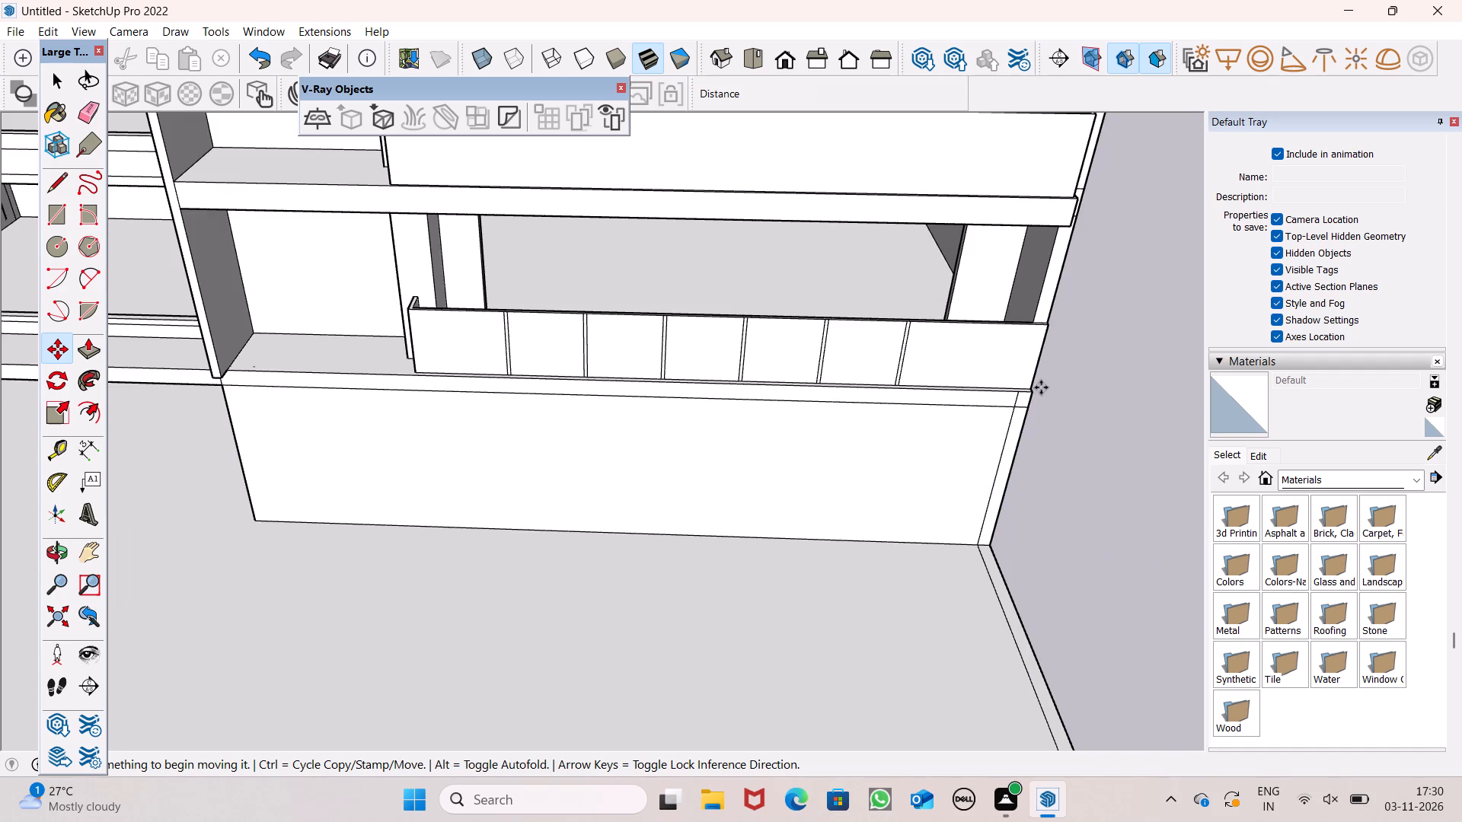
{"action": "scroll", "coordinate": [1061, 368], "scroll_direction": "up", "scroll_amount": 5}
{"action": "key", "text": "space"}
{"action": "scroll", "coordinate": [773, 317], "scroll_direction": "up", "scroll_amount": 5}
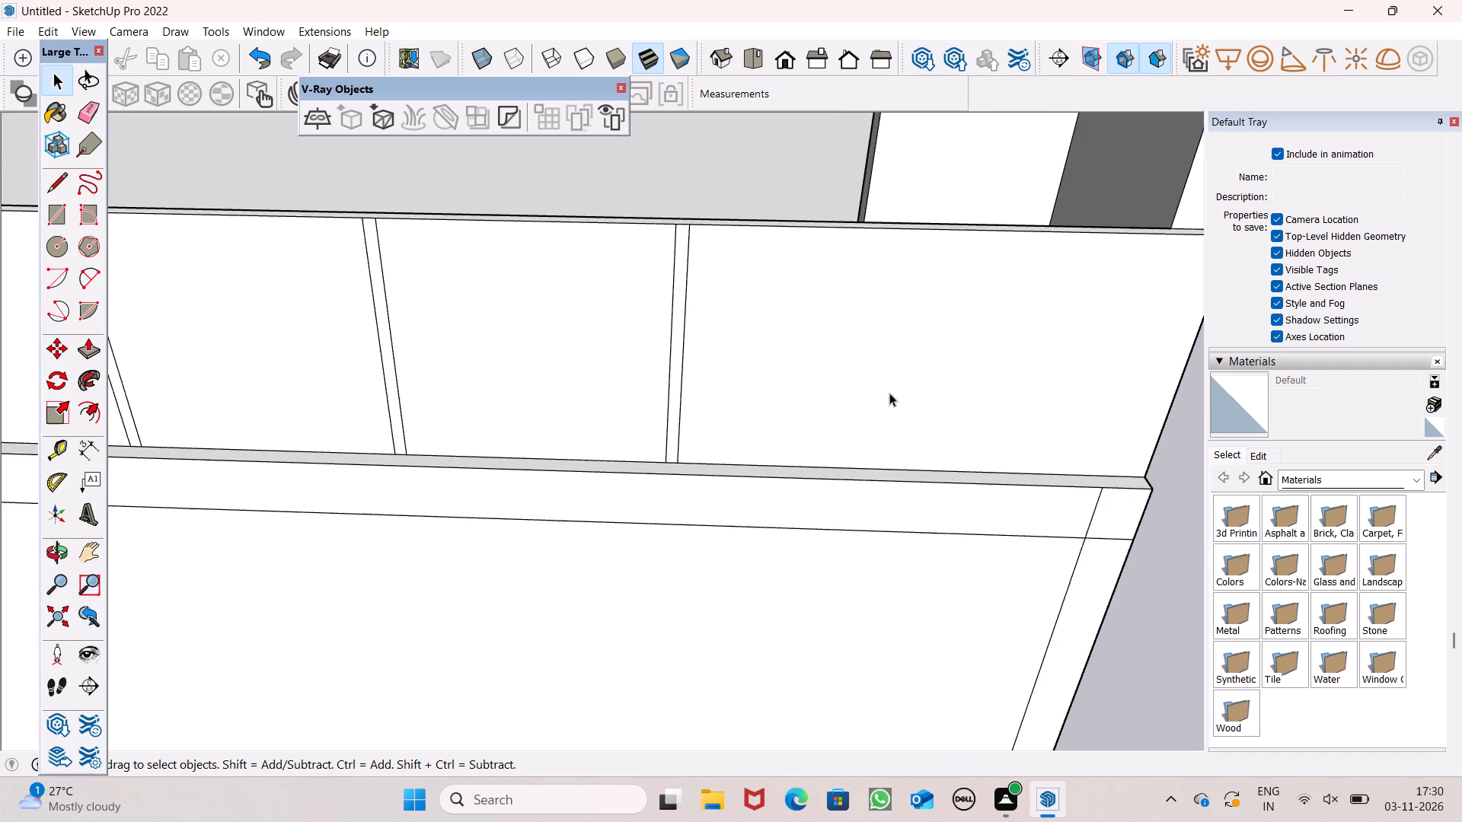
{"action": "scroll", "coordinate": [966, 391], "scroll_direction": "down", "scroll_amount": 6}
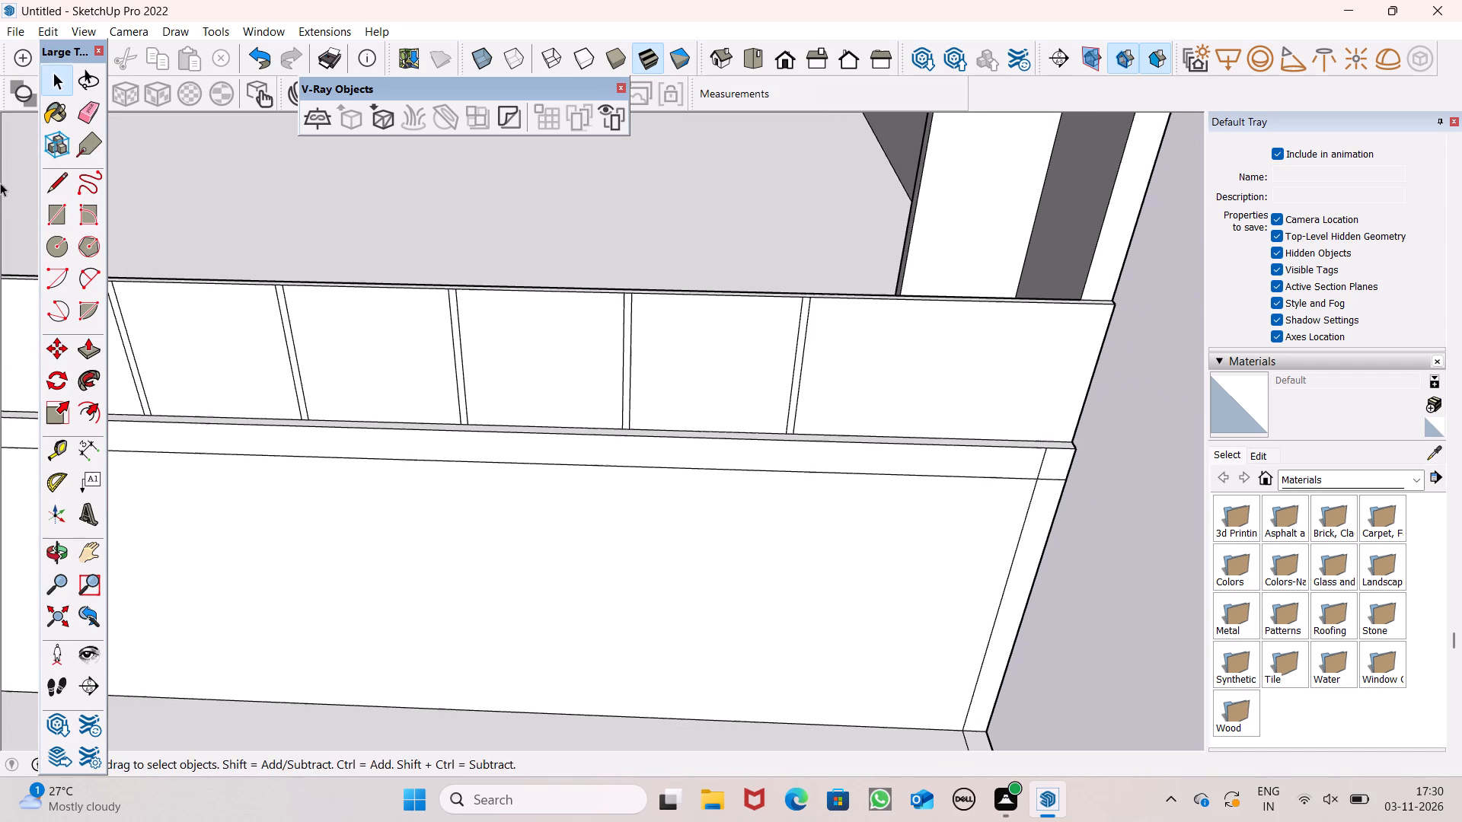
{"action": "left_click", "coordinate": [50, 190]}
{"action": "scroll", "coordinate": [1160, 342], "scroll_direction": "up", "scroll_amount": 4}
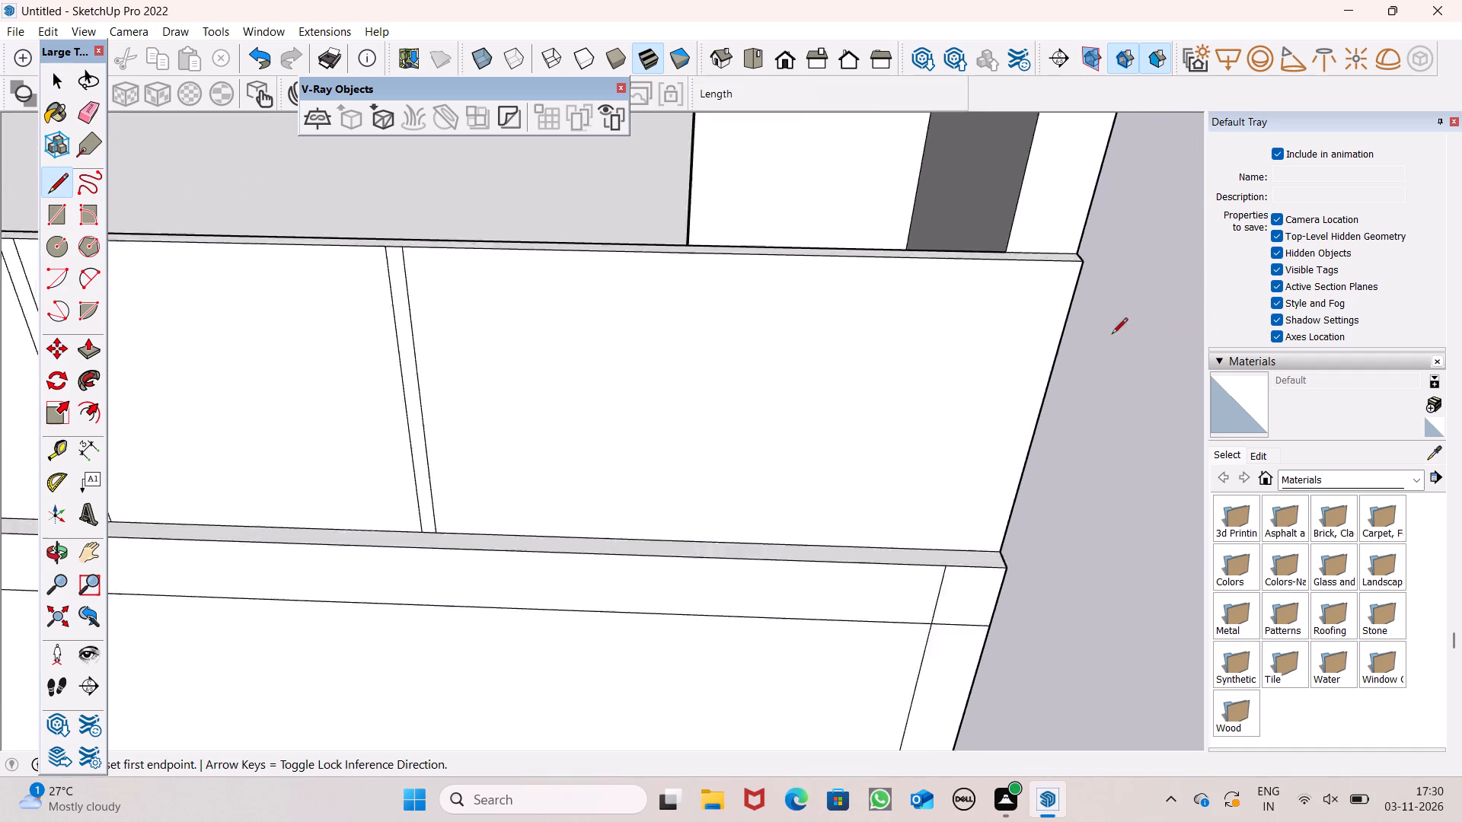
{"action": "scroll", "coordinate": [1112, 335], "scroll_direction": "up", "scroll_amount": 2}
{"action": "scroll", "coordinate": [1014, 327], "scroll_direction": "down", "scroll_amount": 5}
{"action": "scroll", "coordinate": [969, 312], "scroll_direction": "up", "scroll_amount": 4}
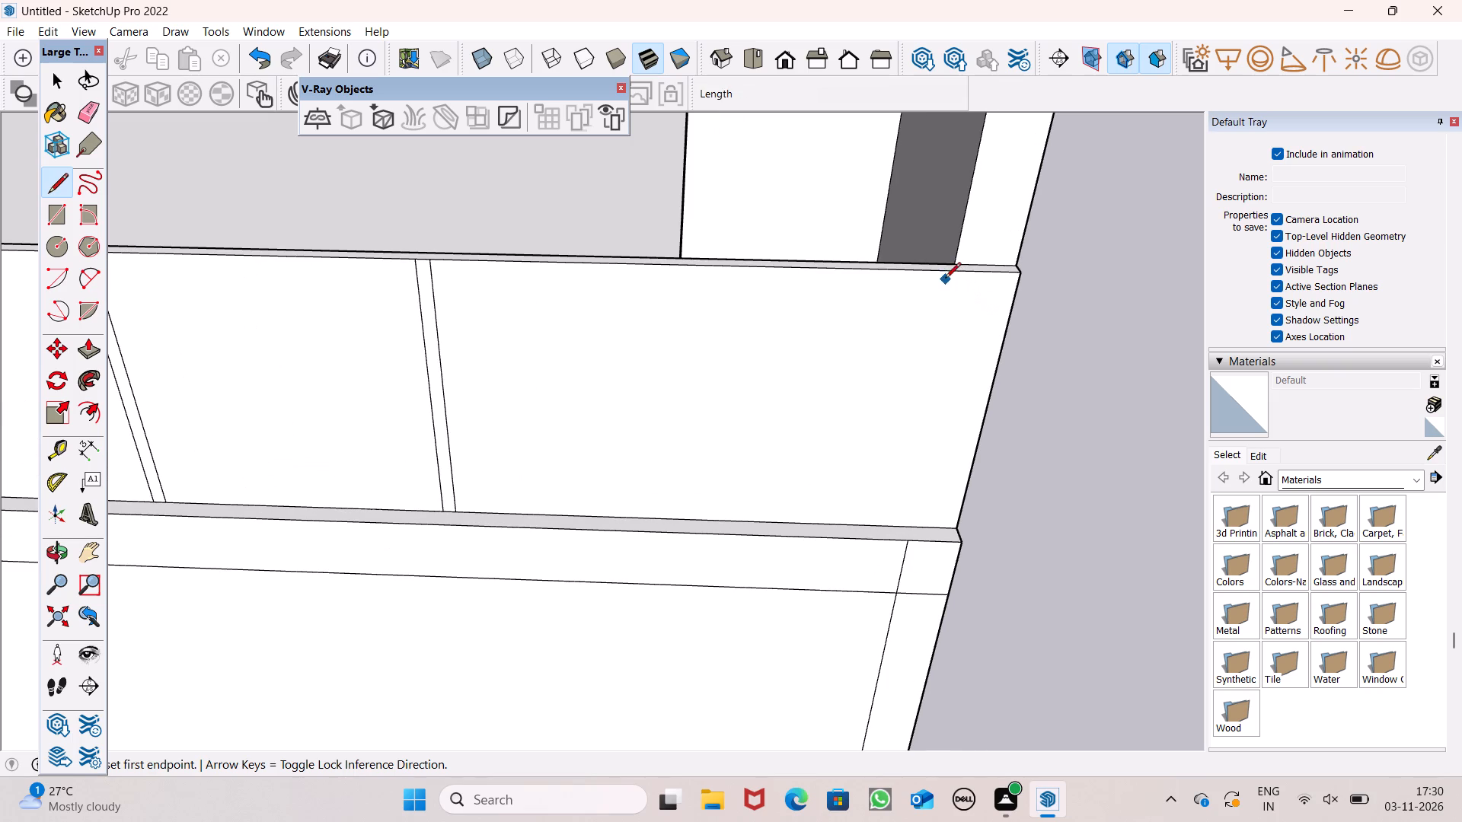
{"action": "scroll", "coordinate": [975, 388], "scroll_direction": "down", "scroll_amount": 19}
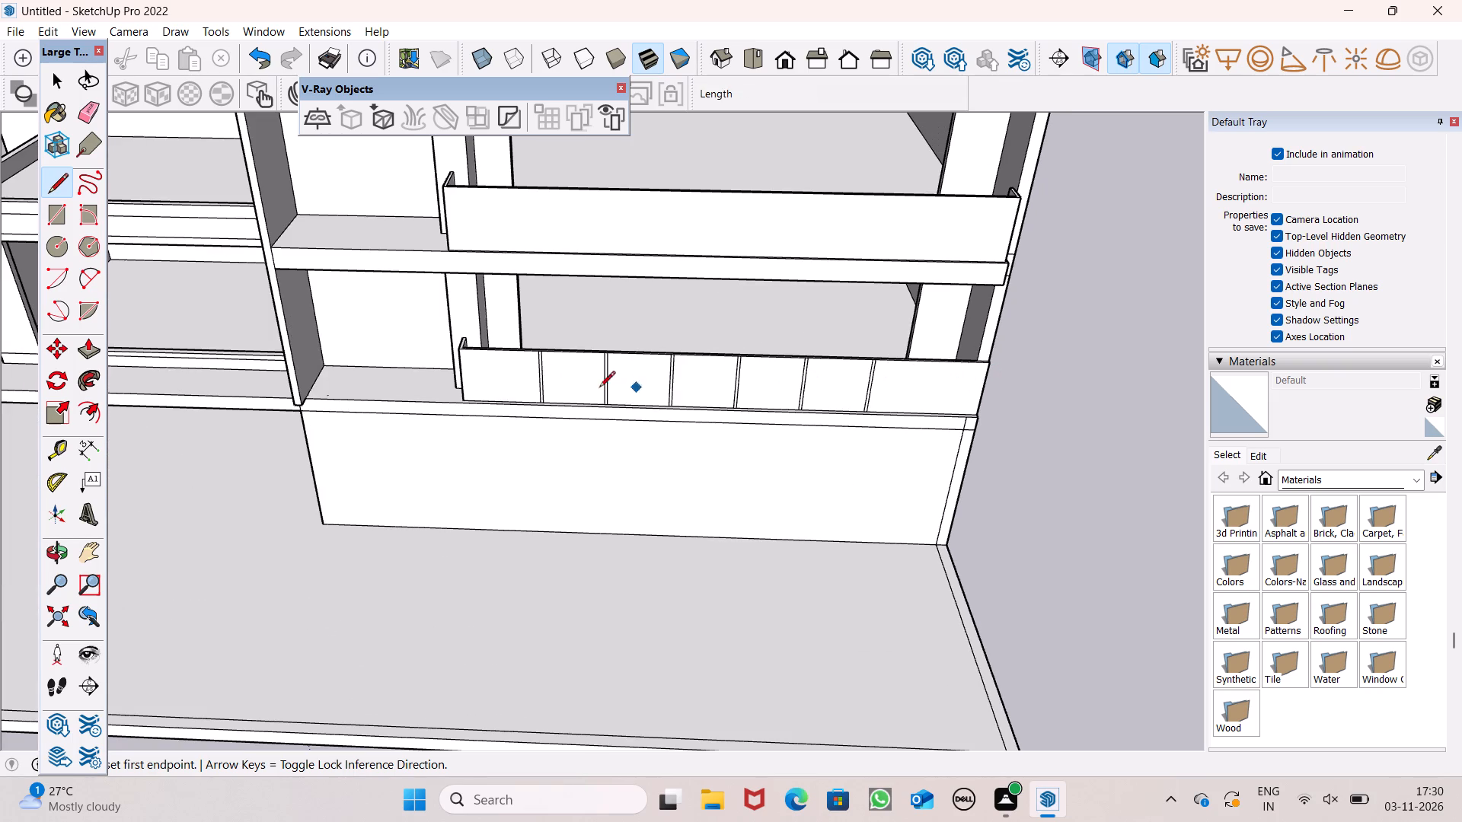
{"action": "middle_click_drag", "start_coordinate": [420, 371], "coordinate": [745, 387]}
{"action": "scroll", "coordinate": [614, 425], "scroll_direction": "up", "scroll_amount": 1}
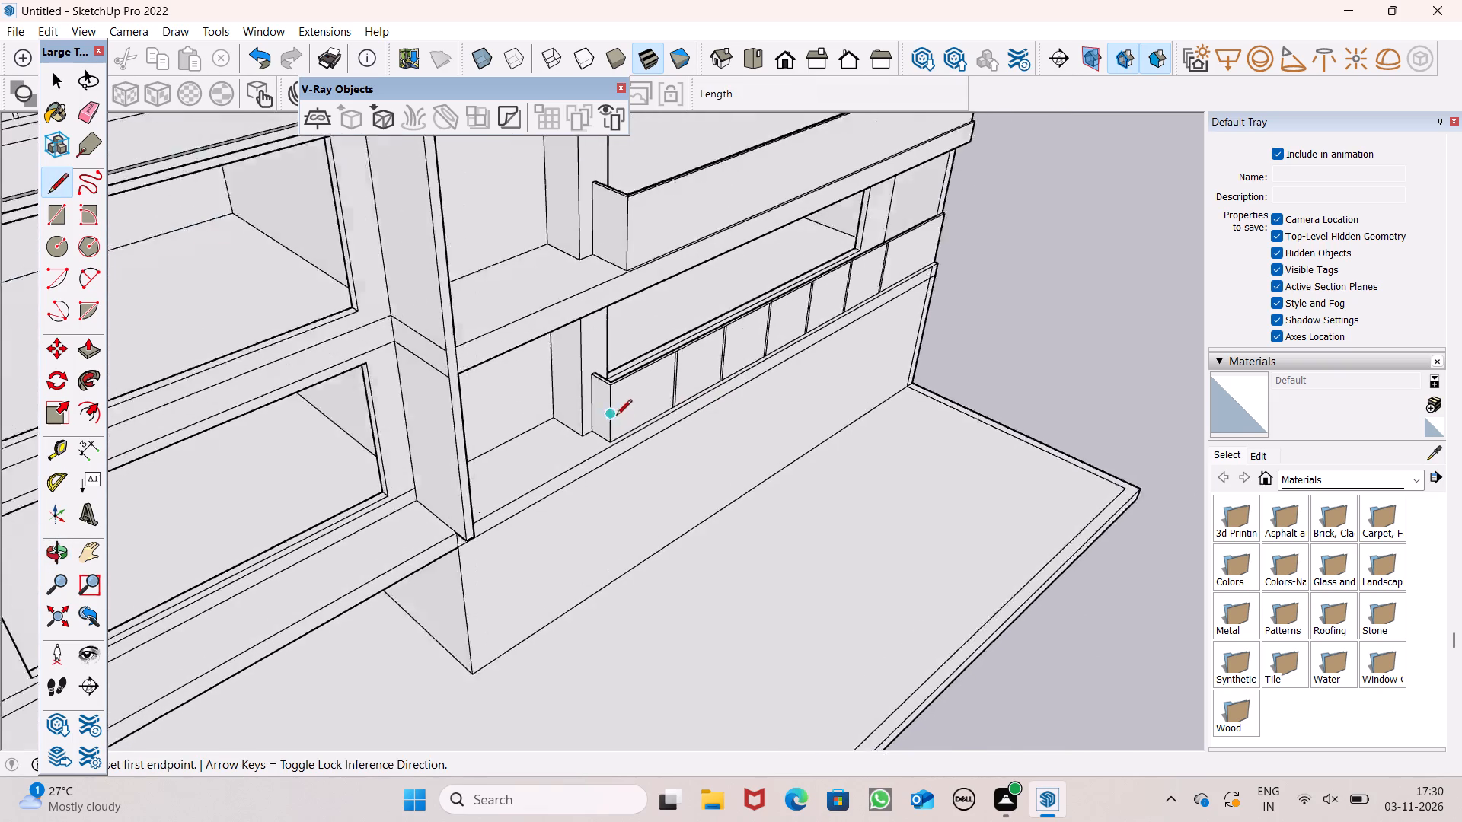
{"action": "scroll", "coordinate": [616, 416], "scroll_direction": "up", "scroll_amount": 2}
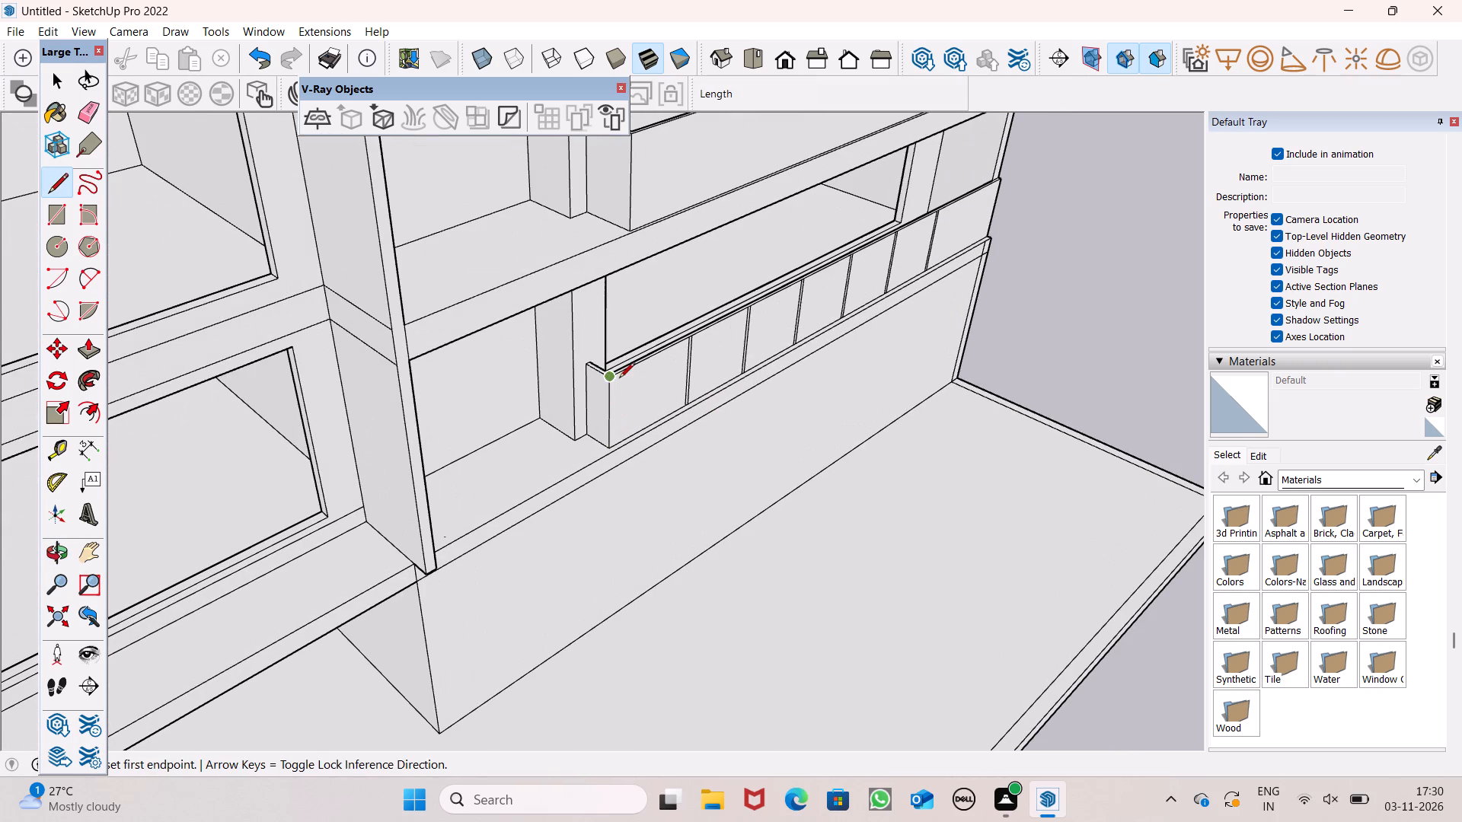
{"action": "scroll", "coordinate": [619, 379], "scroll_direction": "up", "scroll_amount": 8}
{"action": "middle_click_drag", "start_coordinate": [621, 401], "coordinate": [699, 445]}
{"action": "scroll", "coordinate": [655, 416], "scroll_direction": "up", "scroll_amount": 1}
{"action": "scroll", "coordinate": [655, 416], "scroll_direction": "down", "scroll_amount": 1}
{"action": "scroll", "coordinate": [655, 416], "scroll_direction": "up", "scroll_amount": 10}
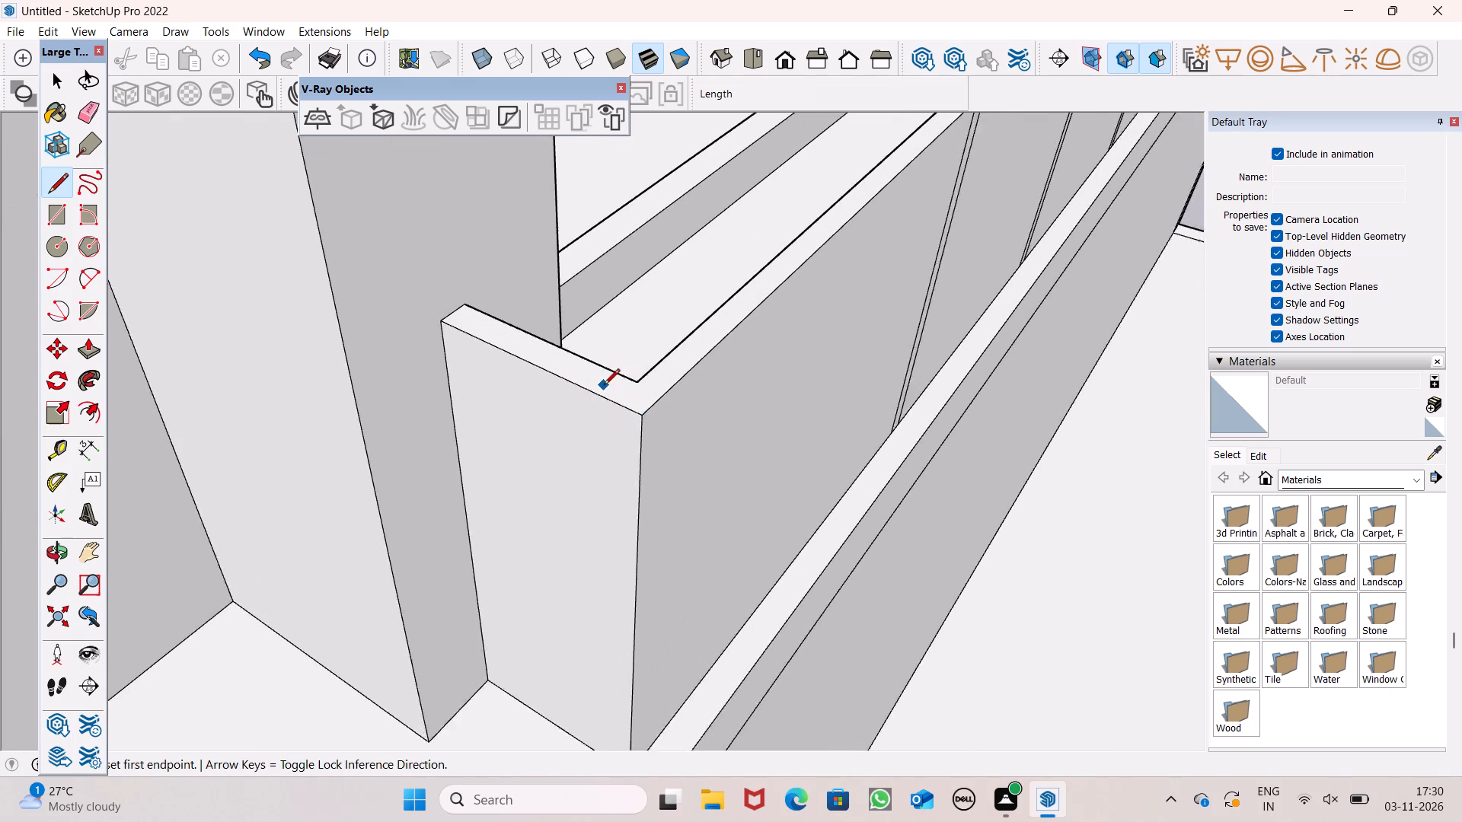
{"action": "scroll", "coordinate": [604, 386], "scroll_direction": "up", "scroll_amount": 8}
{"action": "left_click", "coordinate": [641, 381]}
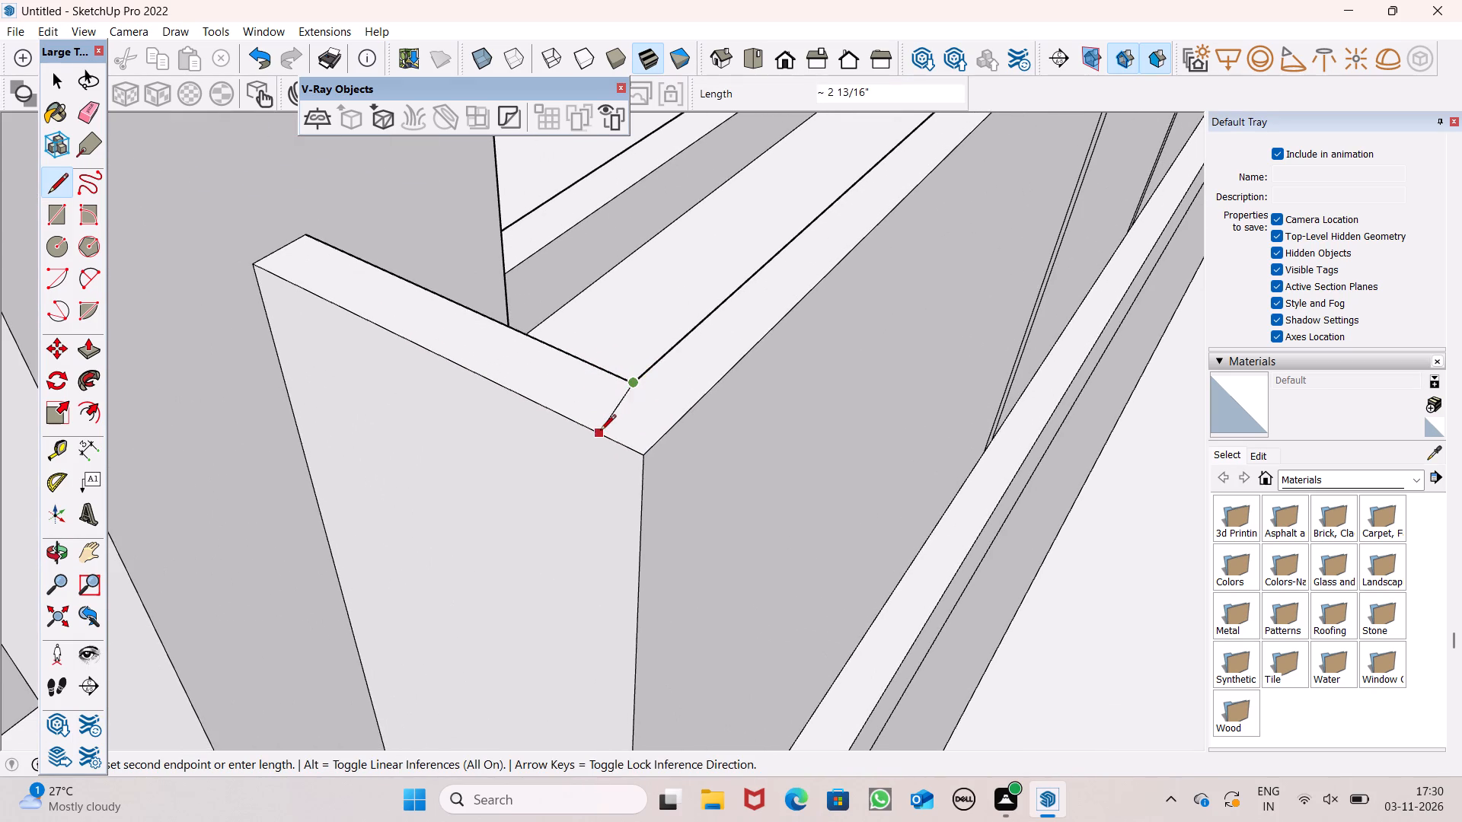
{"action": "left_click", "coordinate": [592, 432]}
{"action": "left_click", "coordinate": [630, 386]}
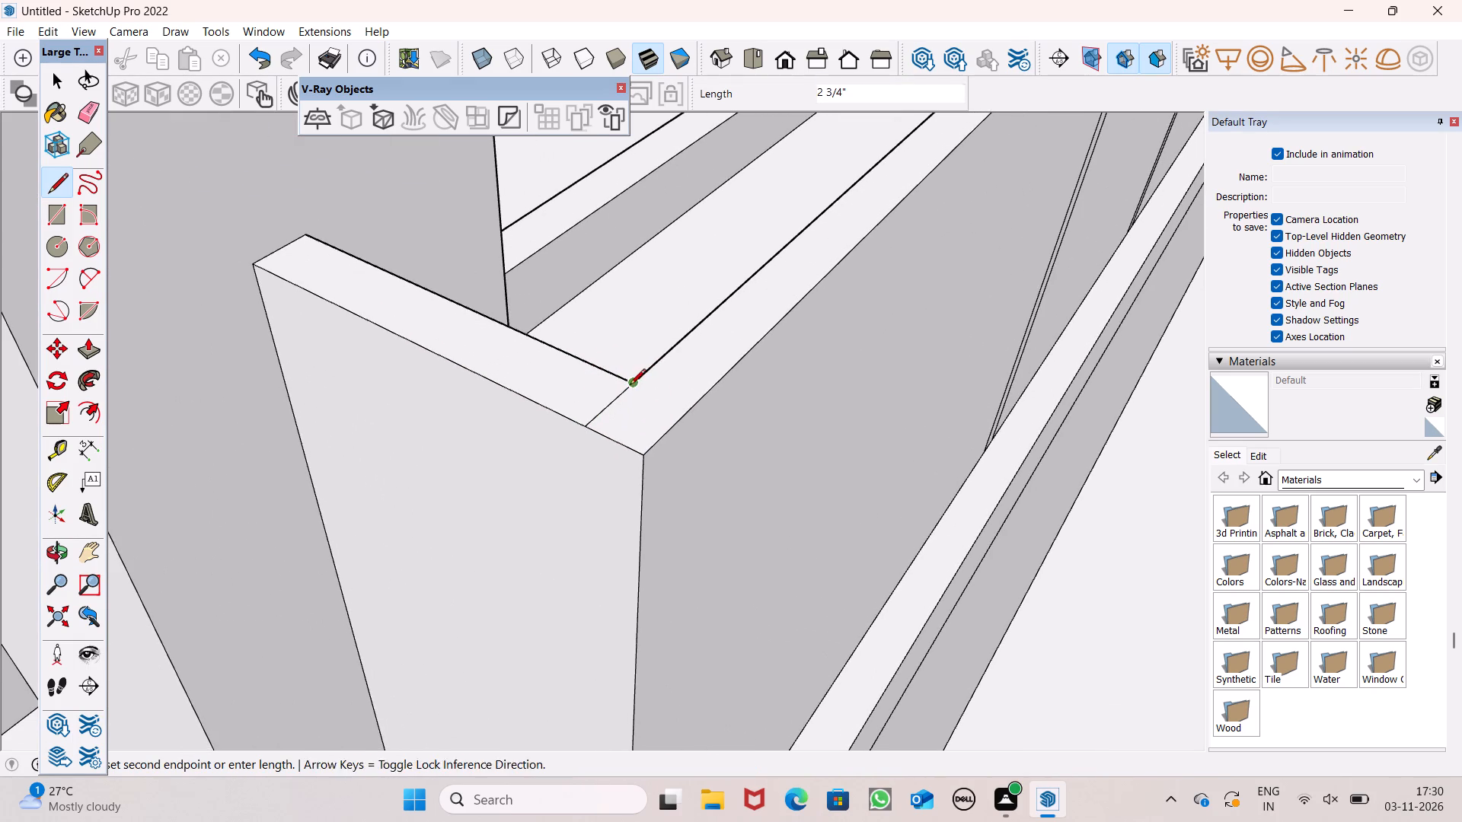
{"action": "left_click", "coordinate": [687, 413]}
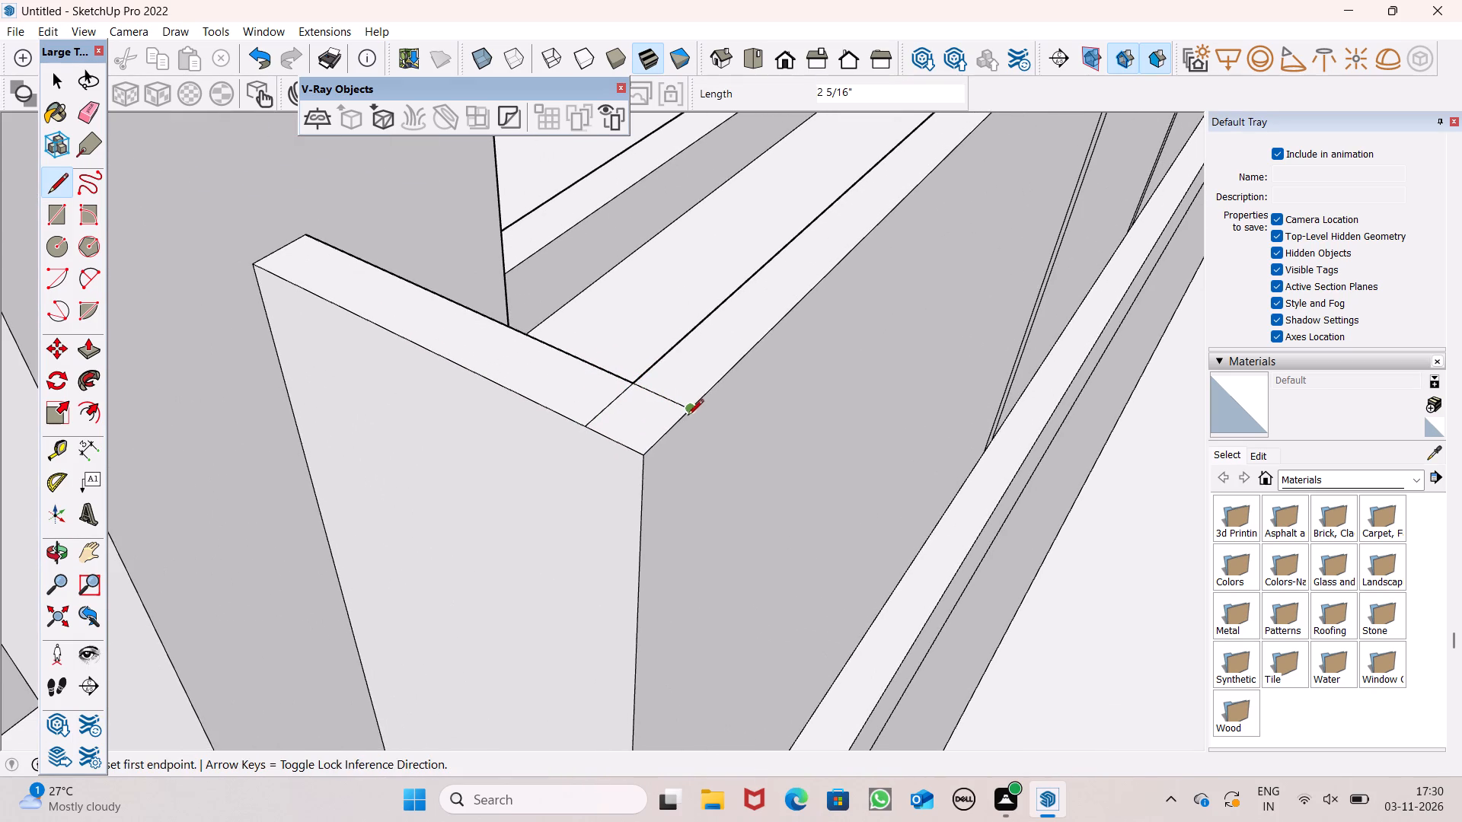
Draw a 4' vertical line down the parapet's front face from the corner square to its base.
{"action": "left_click", "coordinate": [690, 413]}
{"action": "scroll", "coordinate": [696, 353], "scroll_direction": "down", "scroll_amount": 13}
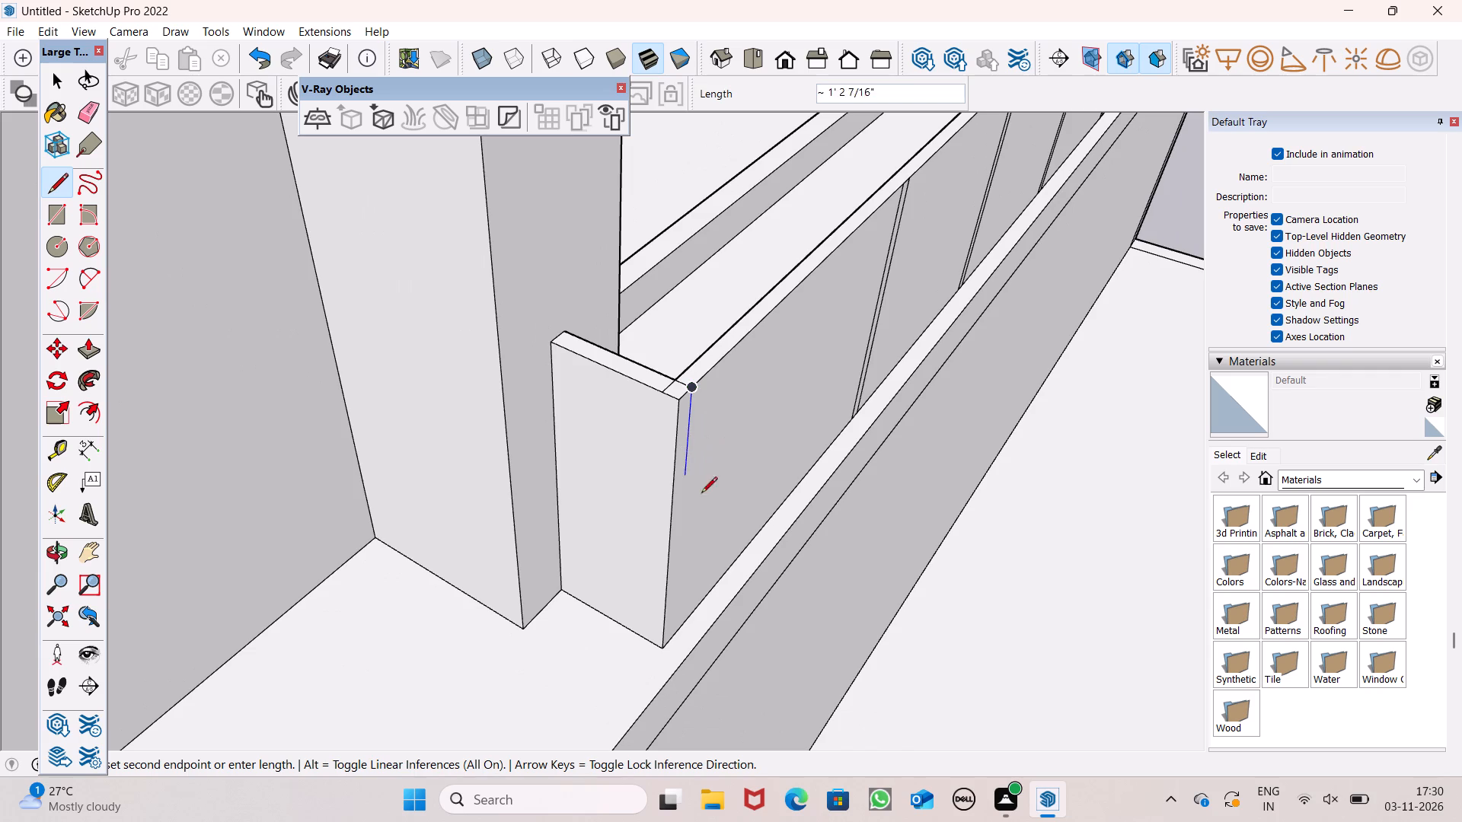
{"action": "scroll", "coordinate": [700, 542], "scroll_direction": "up", "scroll_amount": 4}
{"action": "scroll", "coordinate": [668, 394], "scroll_direction": "down", "scroll_amount": 5}
{"action": "scroll", "coordinate": [689, 547], "scroll_direction": "up", "scroll_amount": 3}
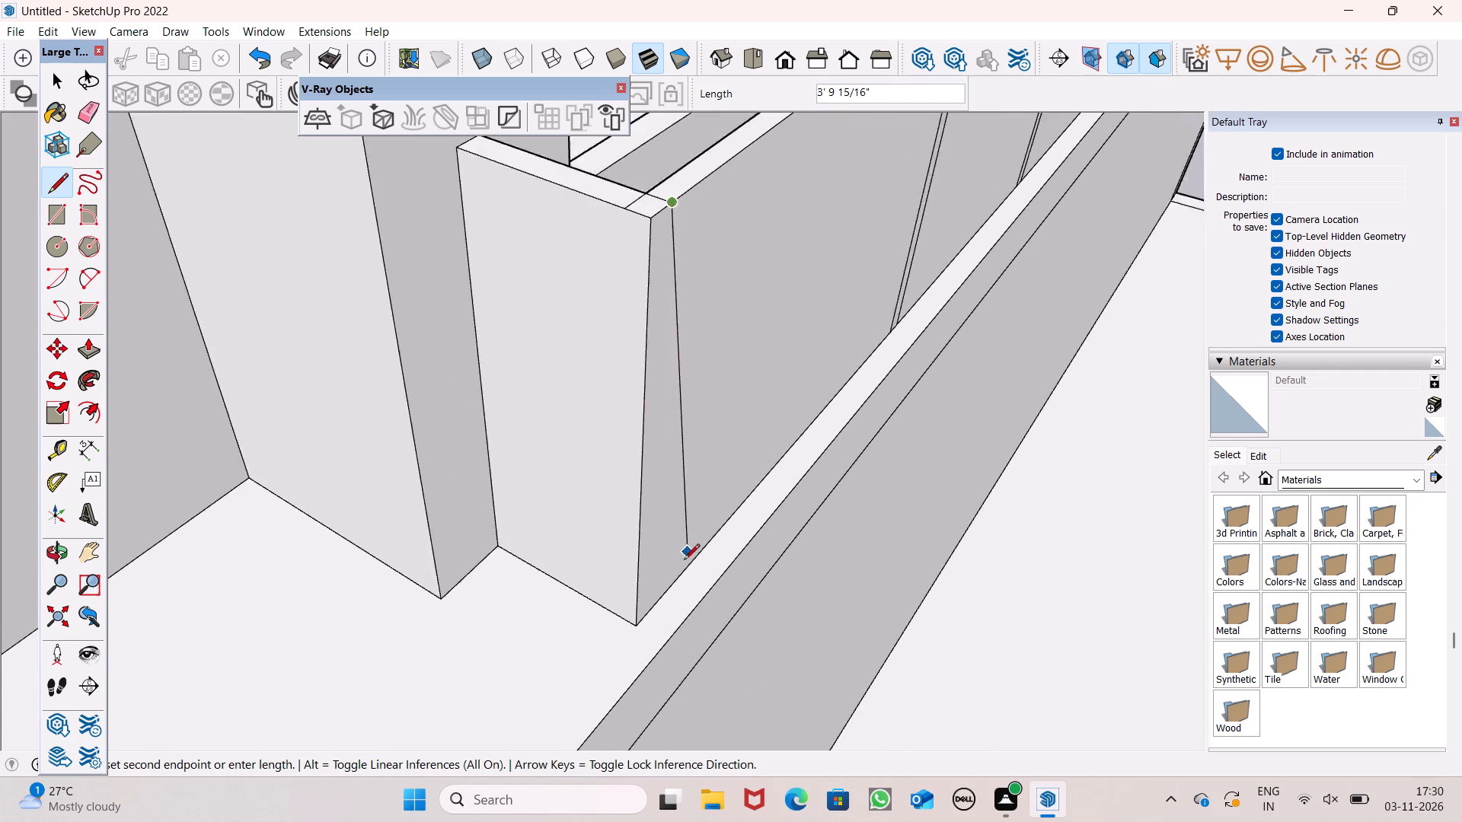
{"action": "scroll", "coordinate": [684, 561], "scroll_direction": "up", "scroll_amount": 3}
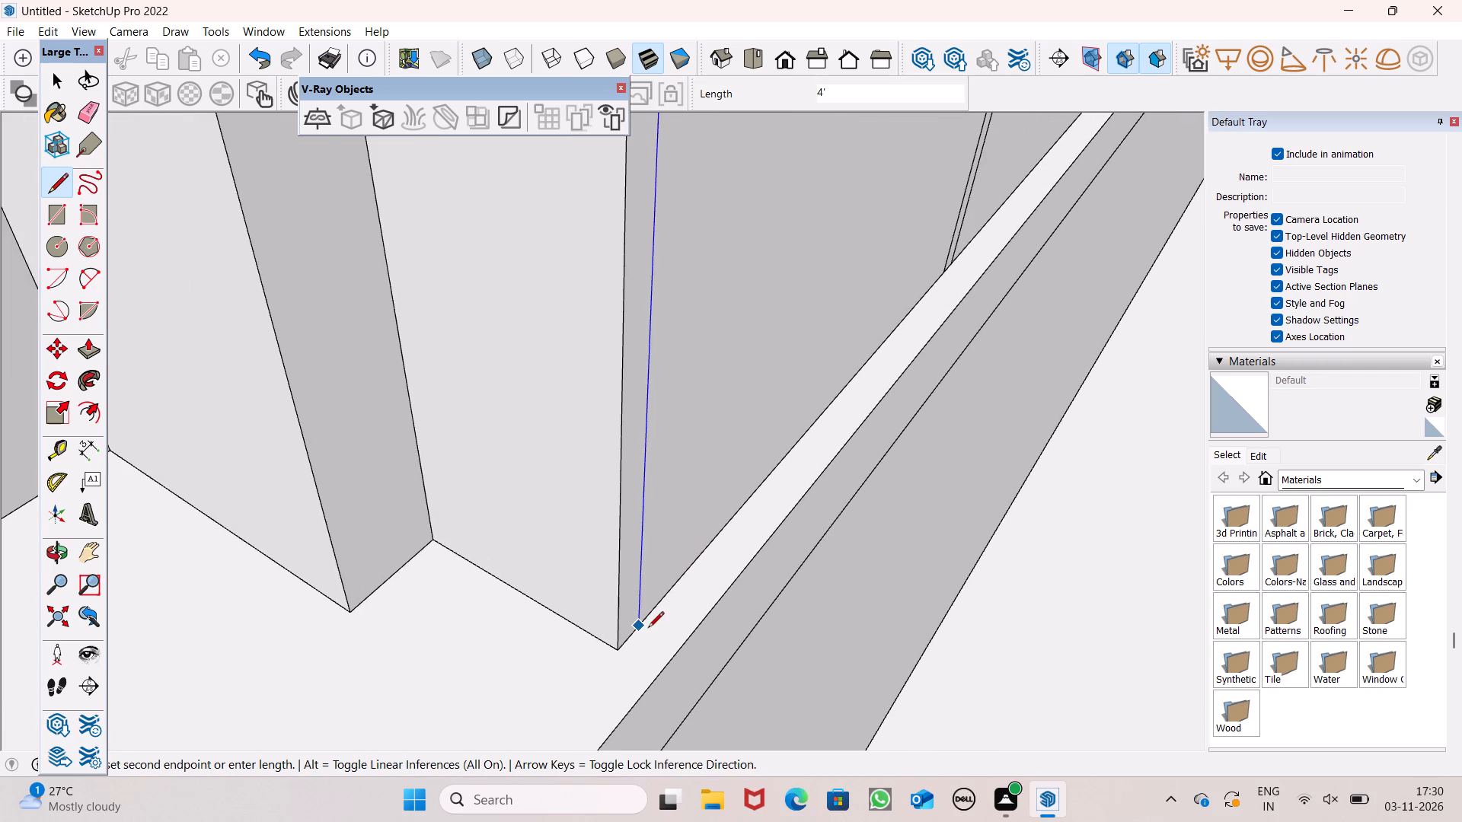
{"action": "left_click", "coordinate": [648, 629]}
{"action": "scroll", "coordinate": [671, 648], "scroll_direction": "down", "scroll_amount": 8}
{"action": "key", "text": "space"}
{"action": "middle_click_drag", "start_coordinate": [661, 539], "coordinate": [624, 591]}
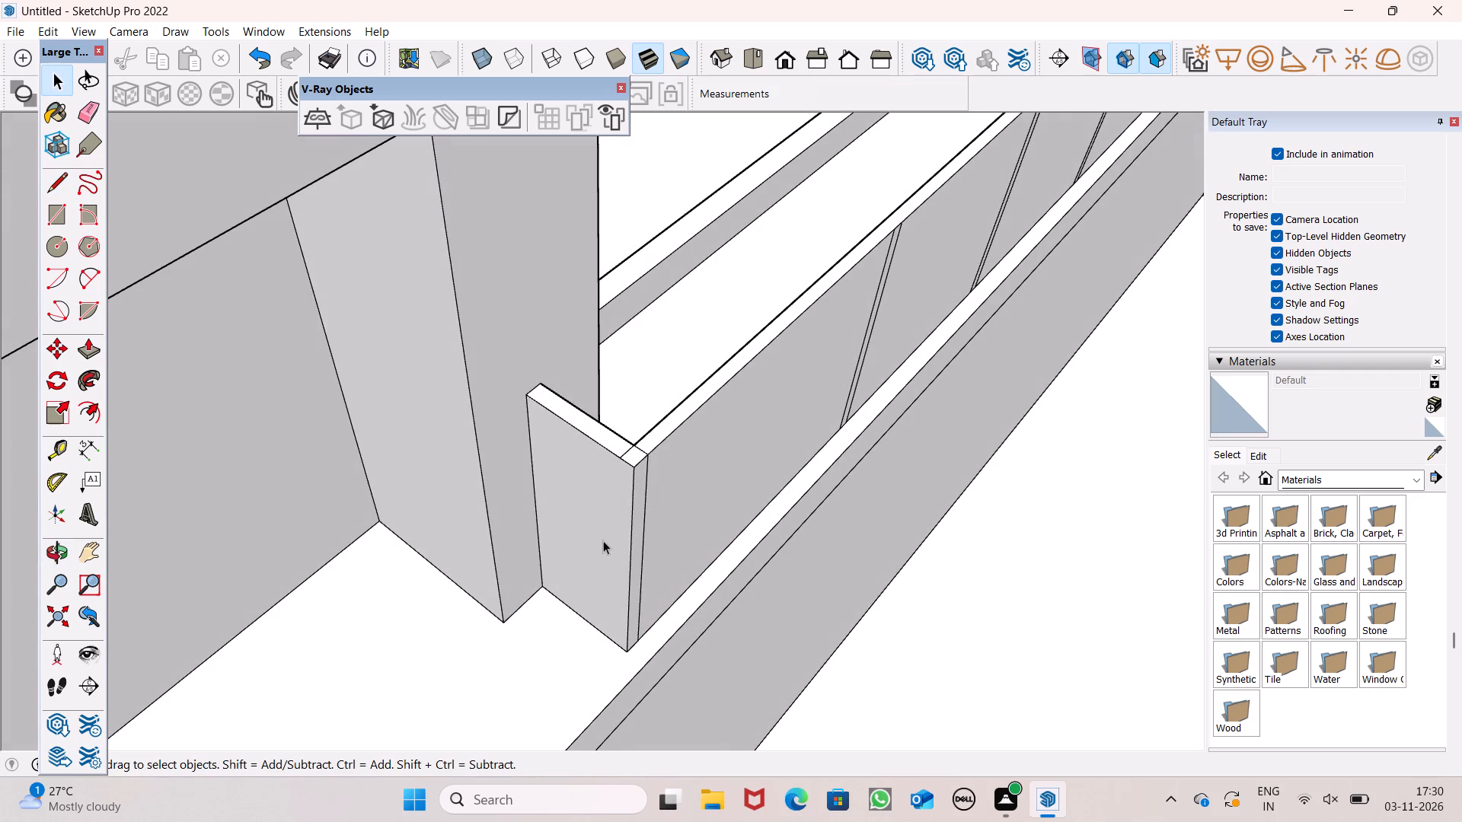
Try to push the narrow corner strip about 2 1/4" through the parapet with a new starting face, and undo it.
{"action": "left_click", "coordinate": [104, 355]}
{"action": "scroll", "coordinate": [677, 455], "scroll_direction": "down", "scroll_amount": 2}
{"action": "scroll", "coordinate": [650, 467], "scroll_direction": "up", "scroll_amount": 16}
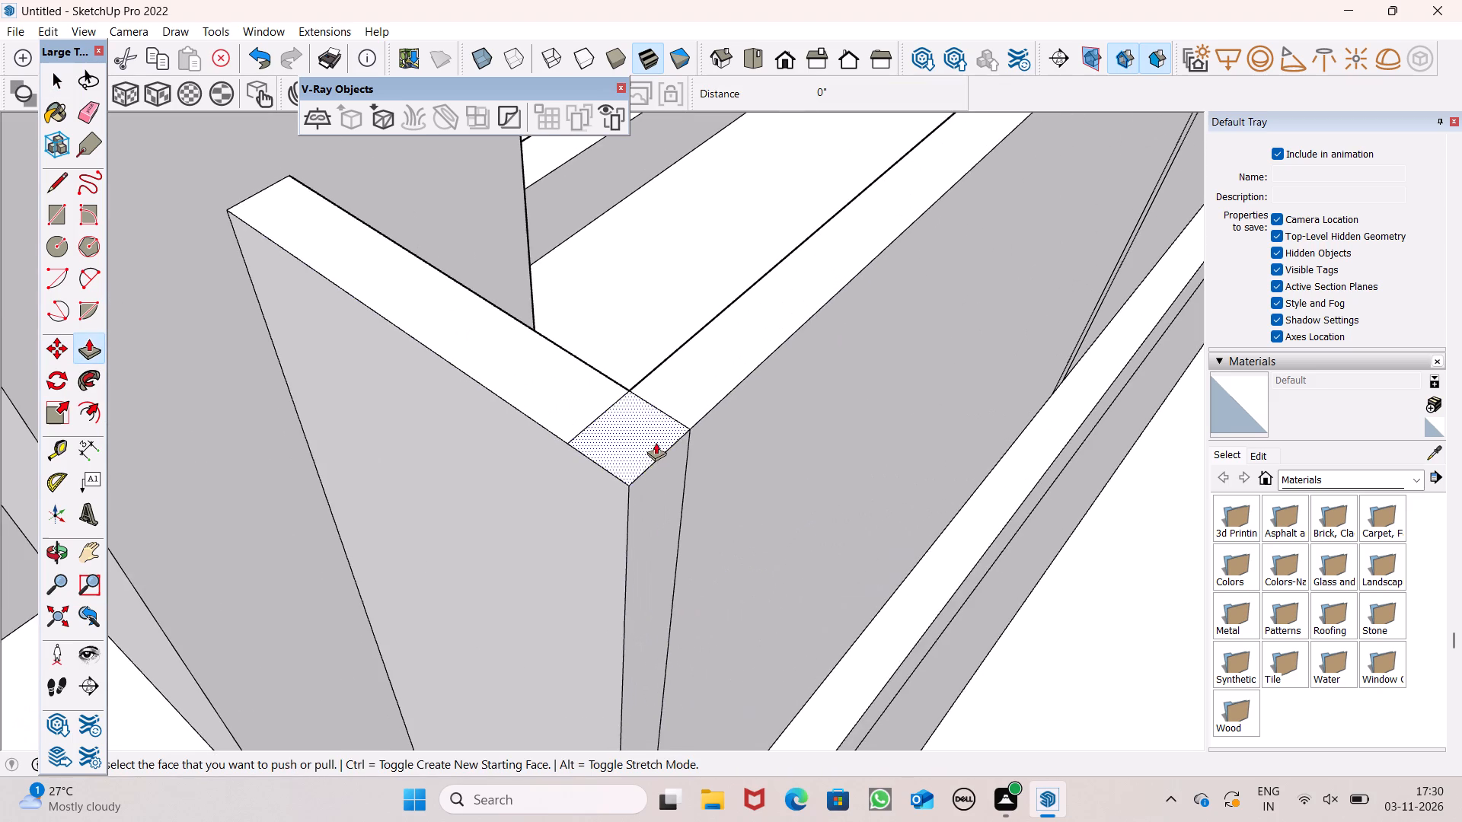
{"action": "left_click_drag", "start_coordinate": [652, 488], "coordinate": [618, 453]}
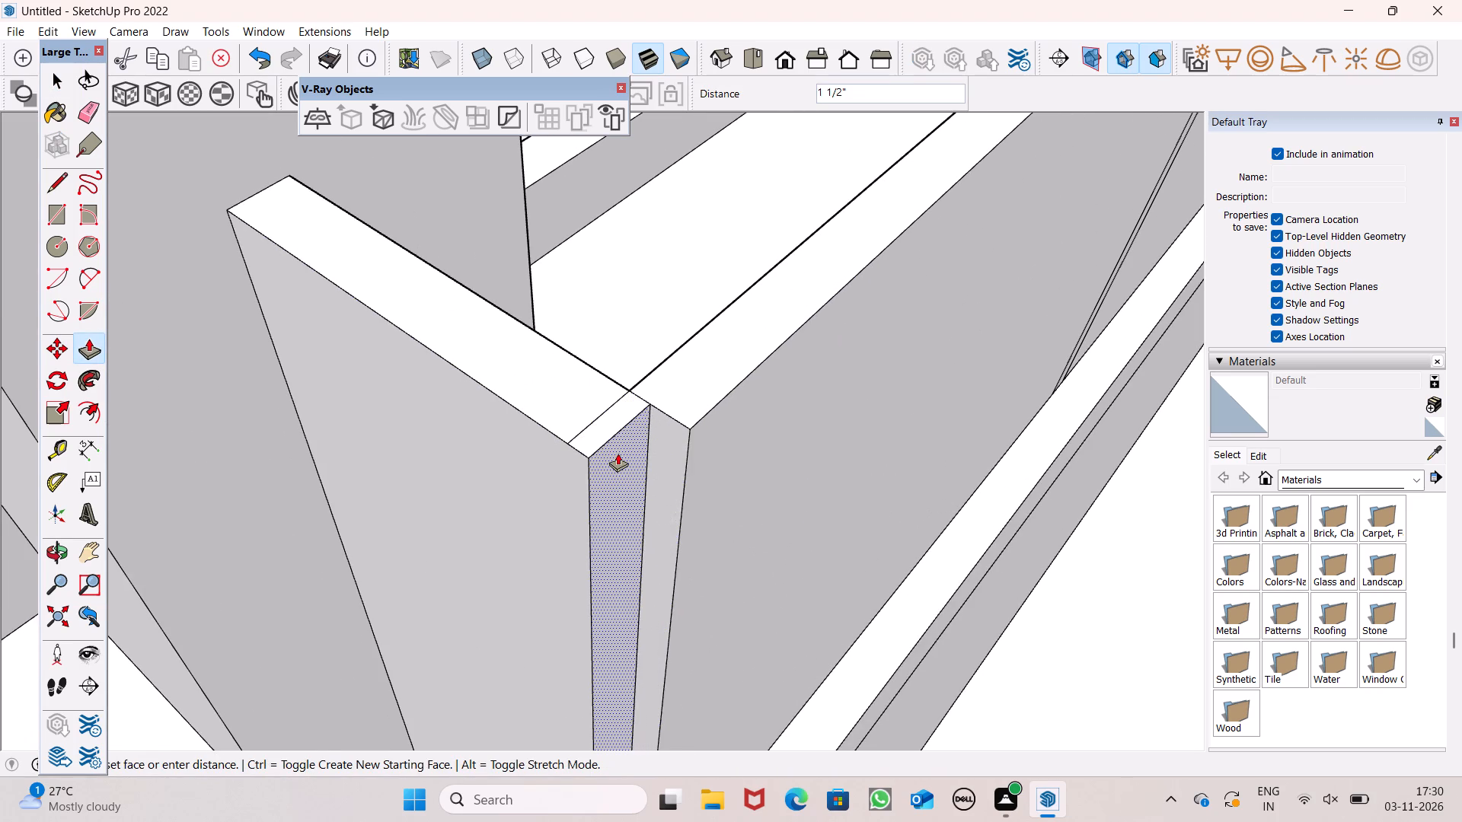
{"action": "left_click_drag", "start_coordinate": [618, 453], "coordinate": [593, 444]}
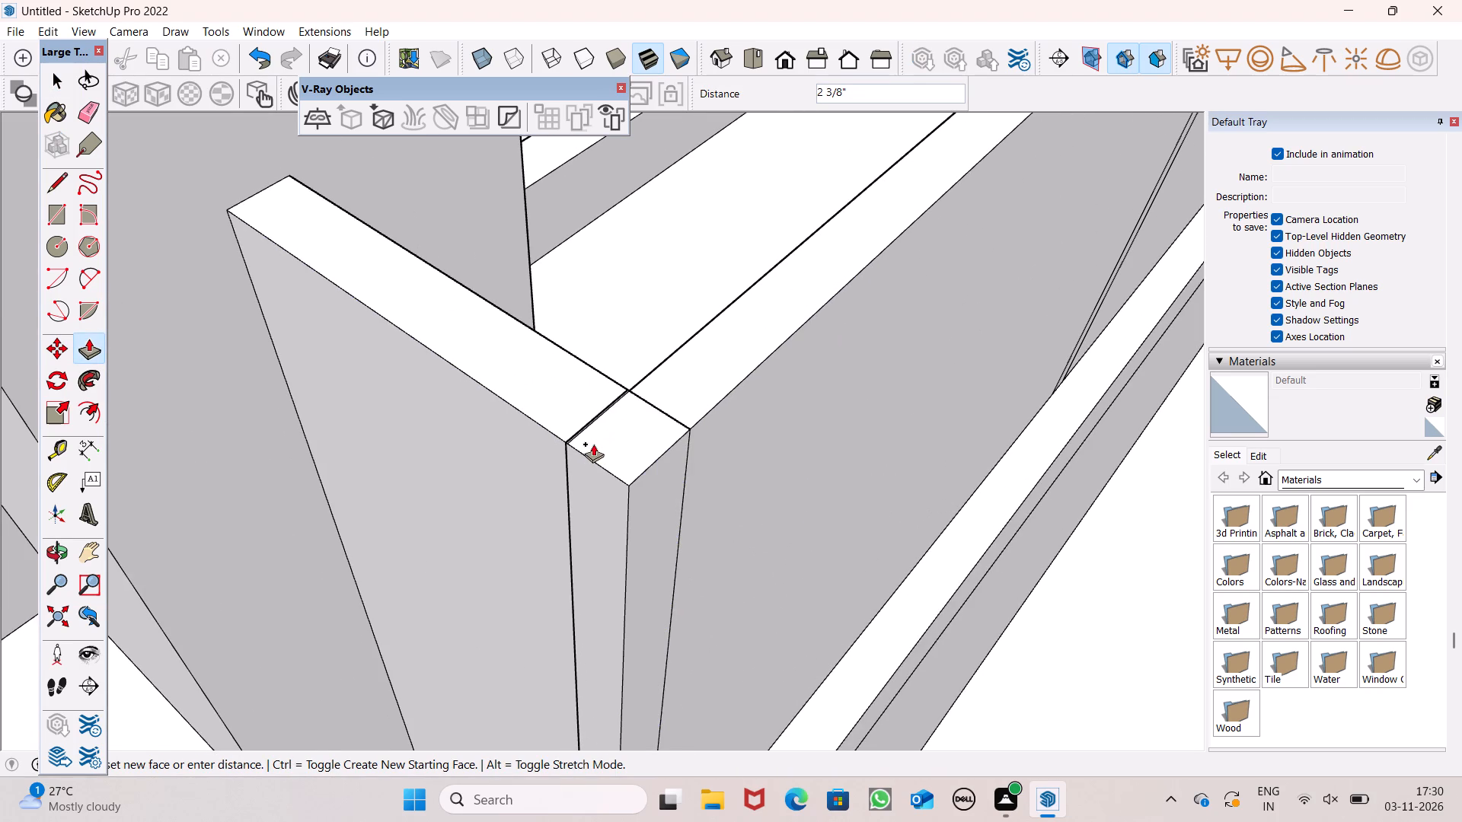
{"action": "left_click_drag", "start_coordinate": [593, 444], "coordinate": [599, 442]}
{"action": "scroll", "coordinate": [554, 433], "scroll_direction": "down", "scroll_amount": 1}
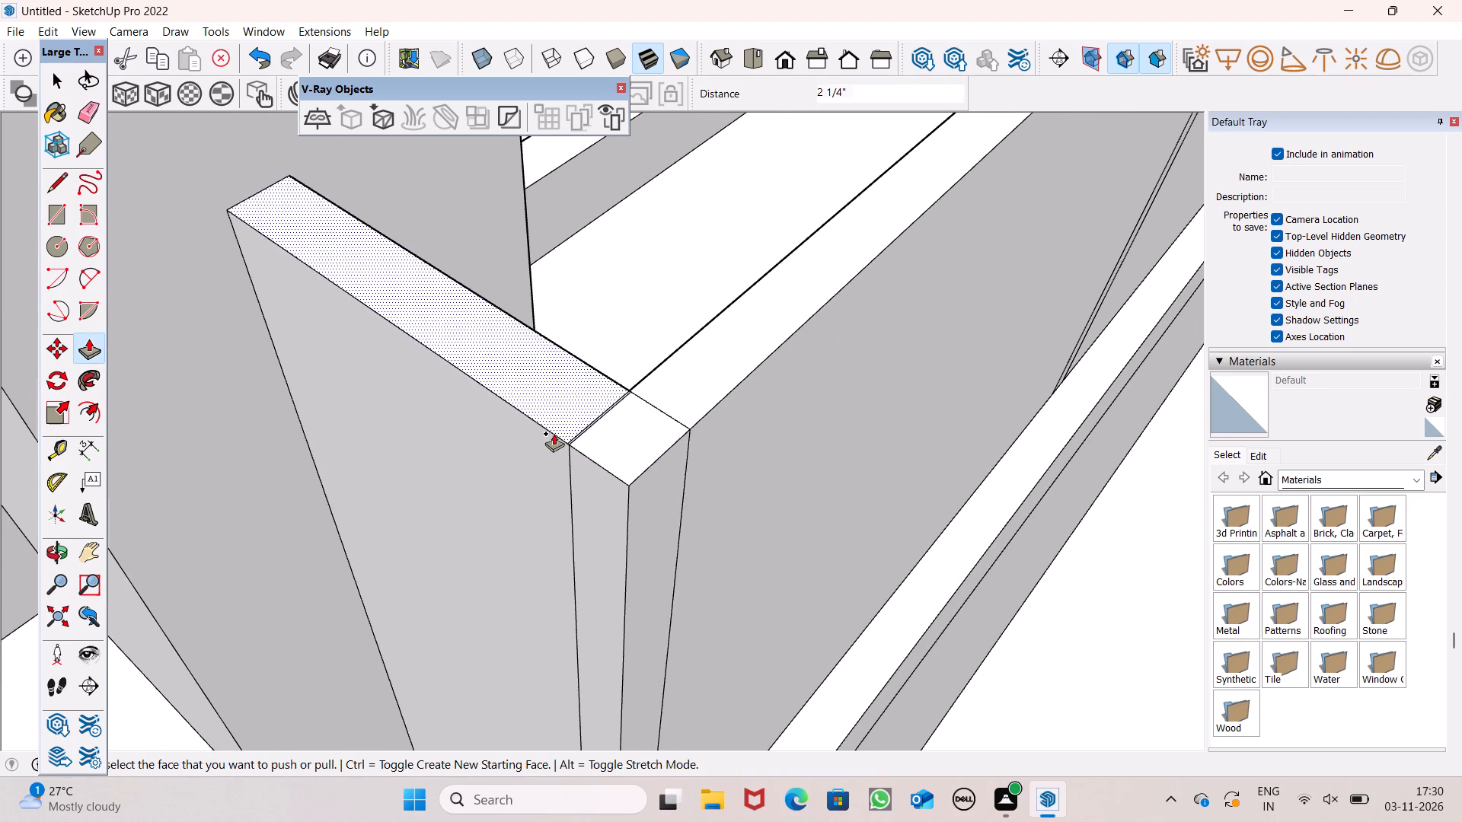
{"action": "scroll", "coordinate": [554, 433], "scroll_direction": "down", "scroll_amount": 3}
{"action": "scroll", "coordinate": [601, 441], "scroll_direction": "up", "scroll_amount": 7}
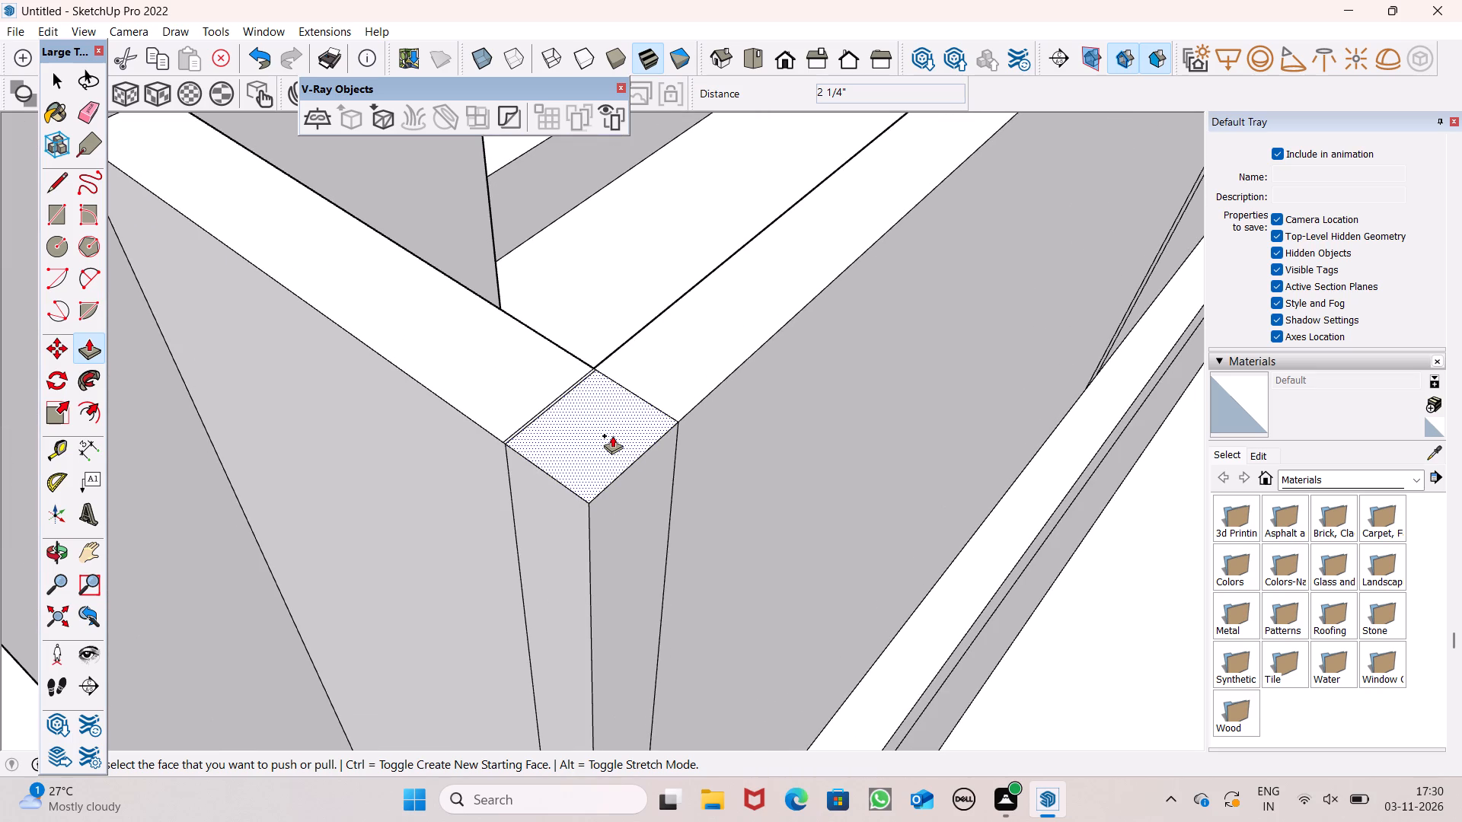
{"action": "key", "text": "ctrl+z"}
Push the narrow corner strip about 2 5/16" through to the corner square's inner line, keeping a new starting face.
{"action": "scroll", "coordinate": [607, 440], "scroll_direction": "up", "scroll_amount": 9, "text": "ctrl"}
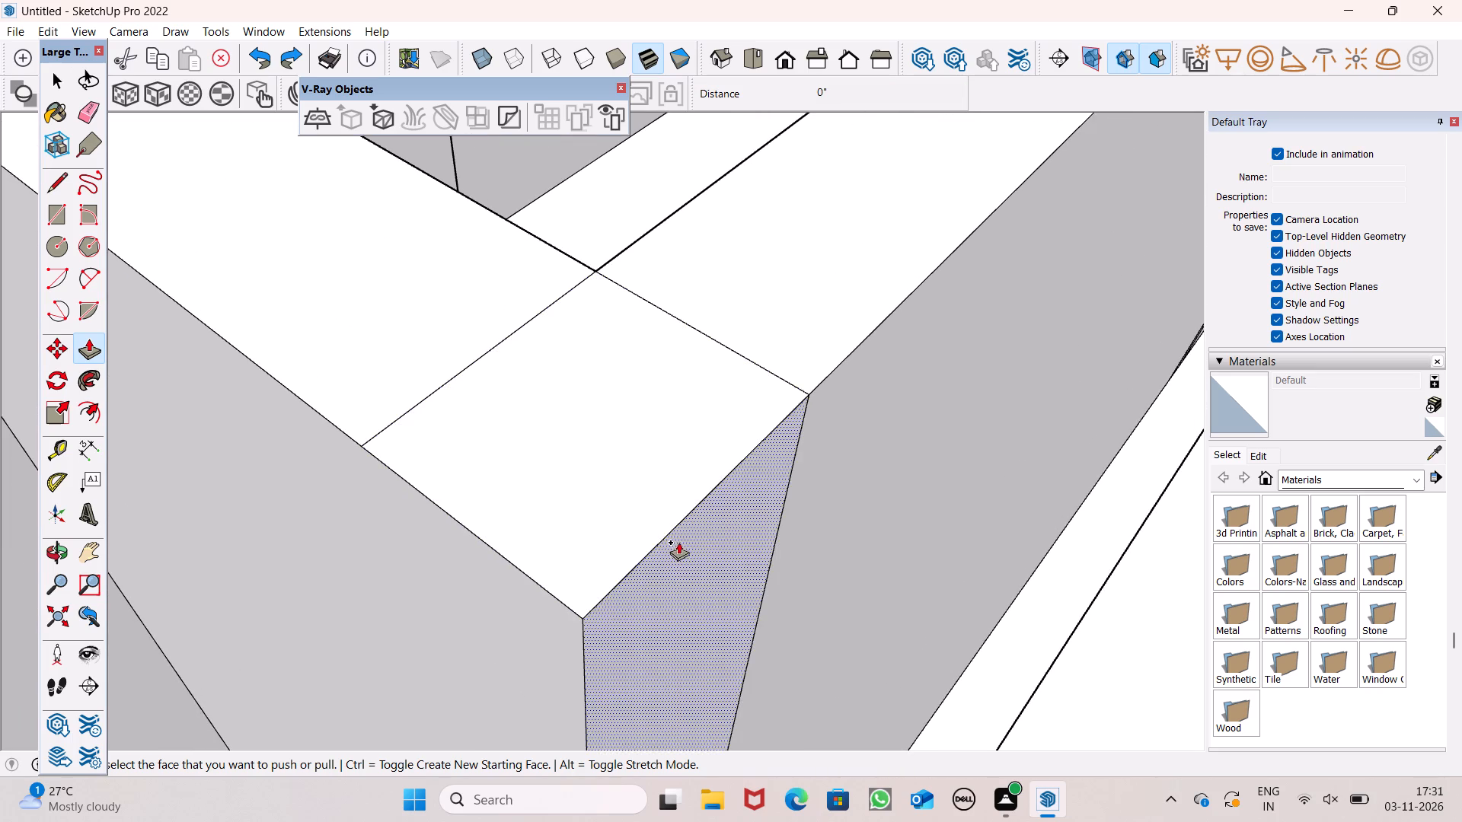
{"action": "left_click_drag", "start_coordinate": [673, 540], "coordinate": [369, 451]}
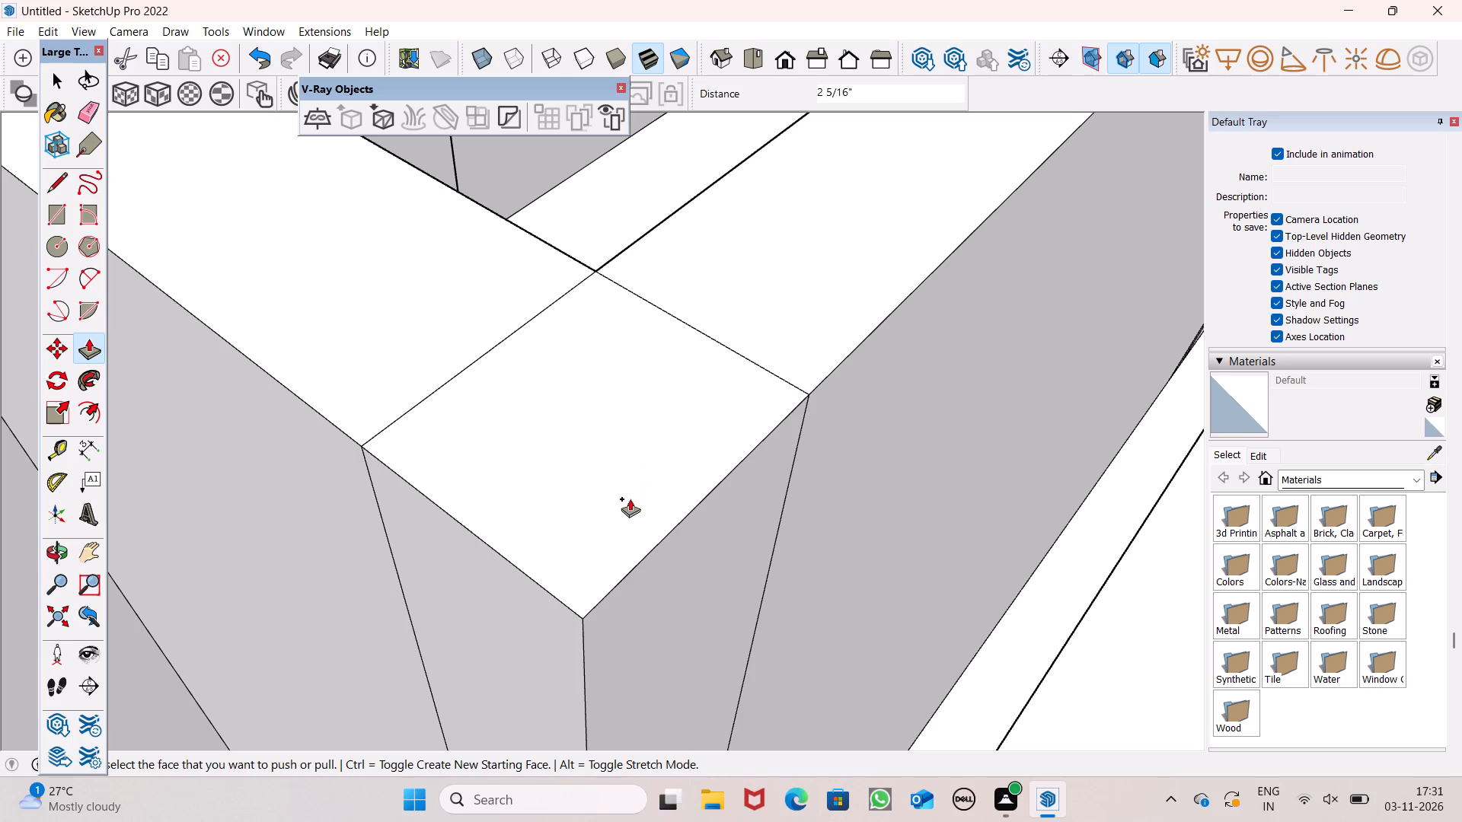
{"action": "key", "text": "space"}
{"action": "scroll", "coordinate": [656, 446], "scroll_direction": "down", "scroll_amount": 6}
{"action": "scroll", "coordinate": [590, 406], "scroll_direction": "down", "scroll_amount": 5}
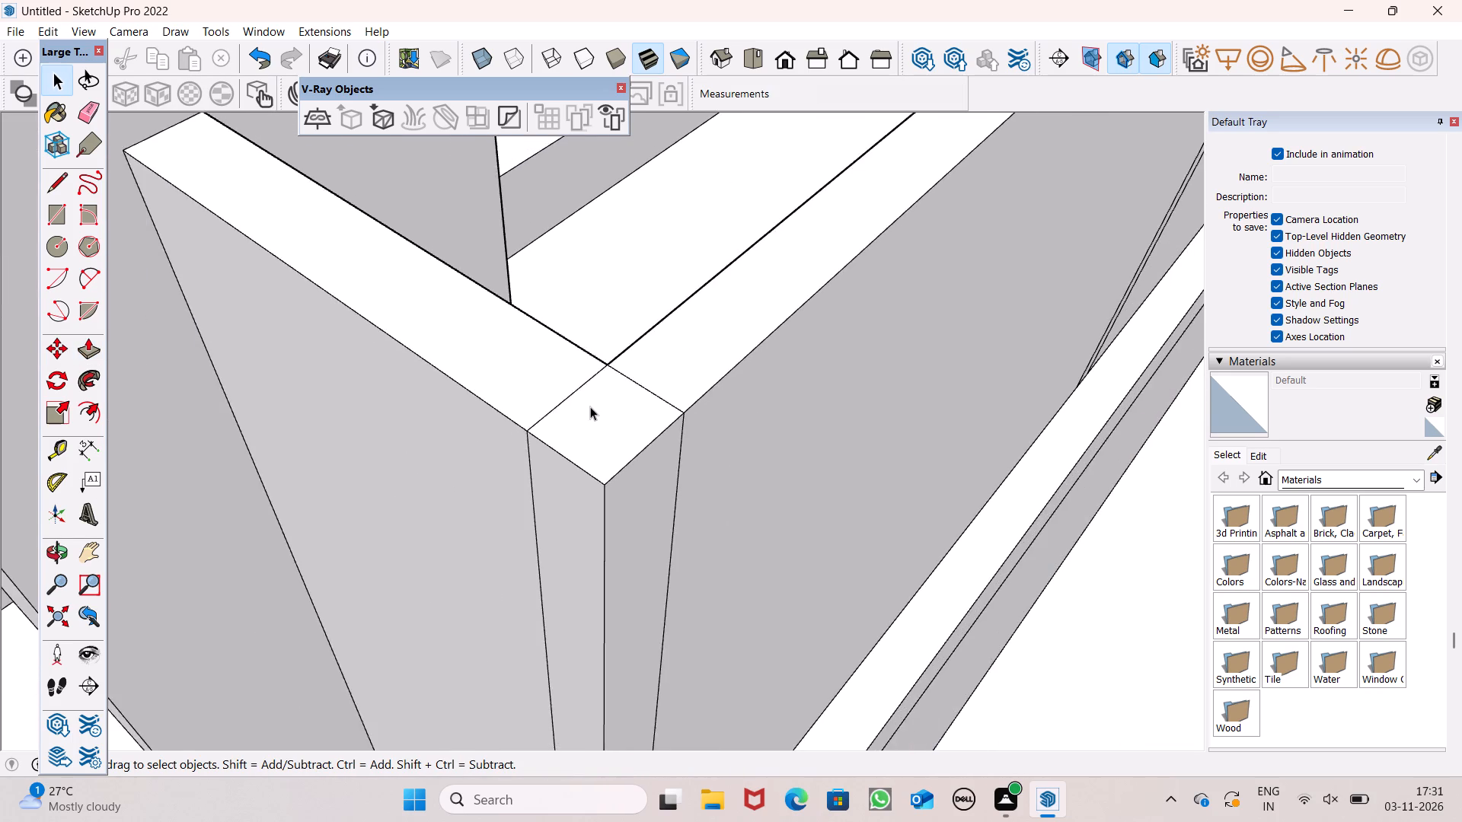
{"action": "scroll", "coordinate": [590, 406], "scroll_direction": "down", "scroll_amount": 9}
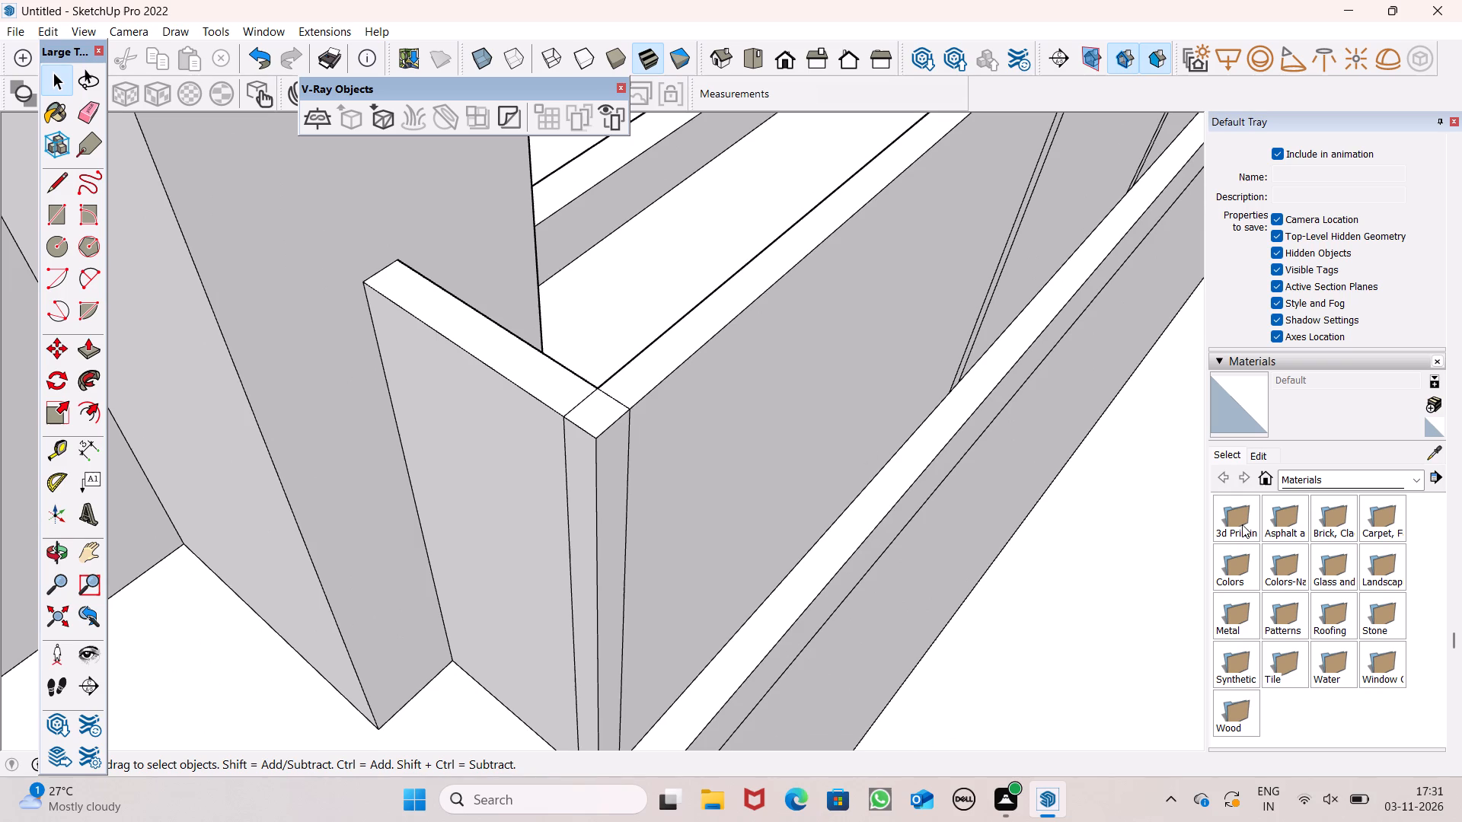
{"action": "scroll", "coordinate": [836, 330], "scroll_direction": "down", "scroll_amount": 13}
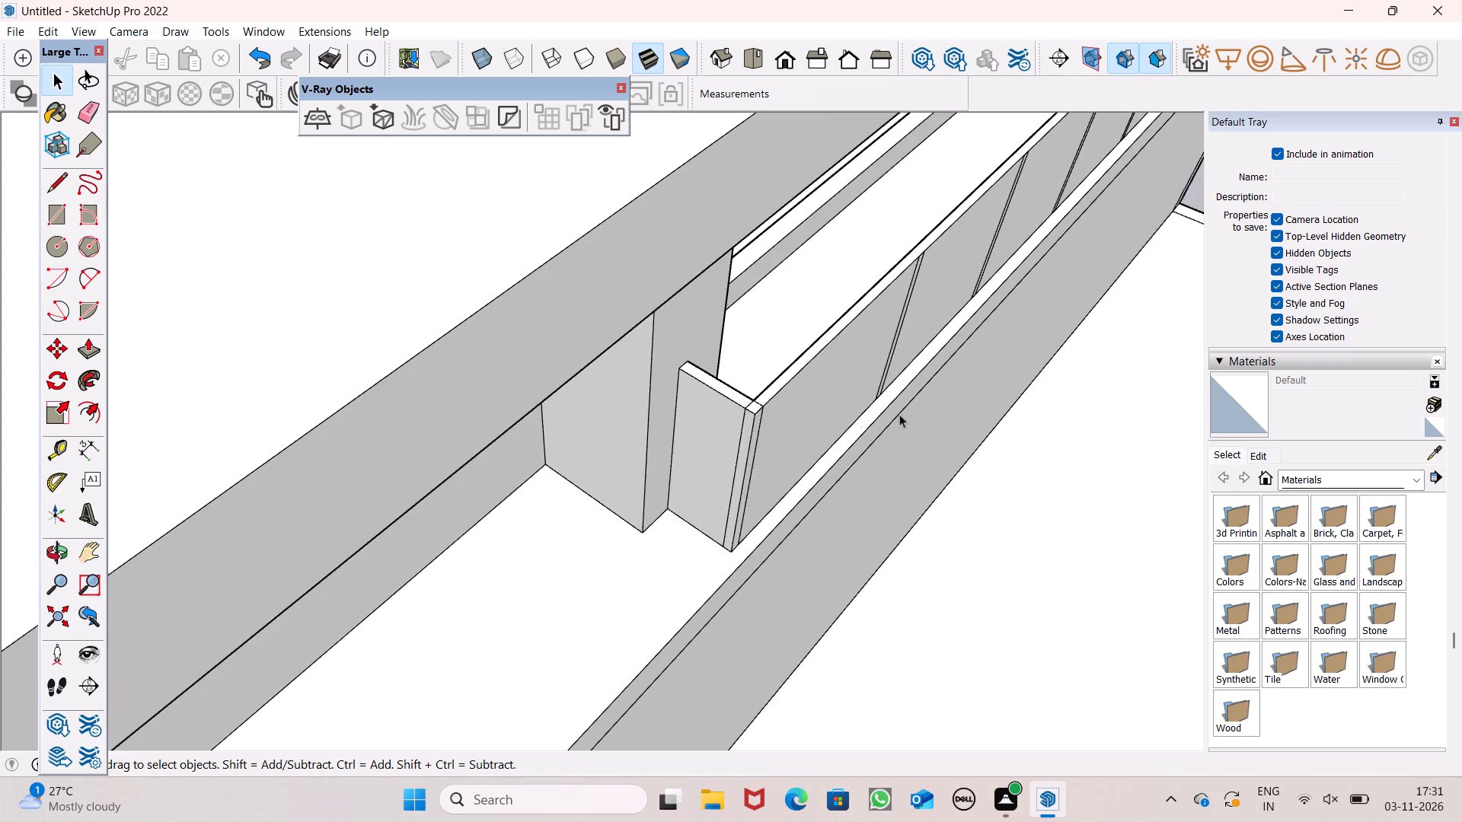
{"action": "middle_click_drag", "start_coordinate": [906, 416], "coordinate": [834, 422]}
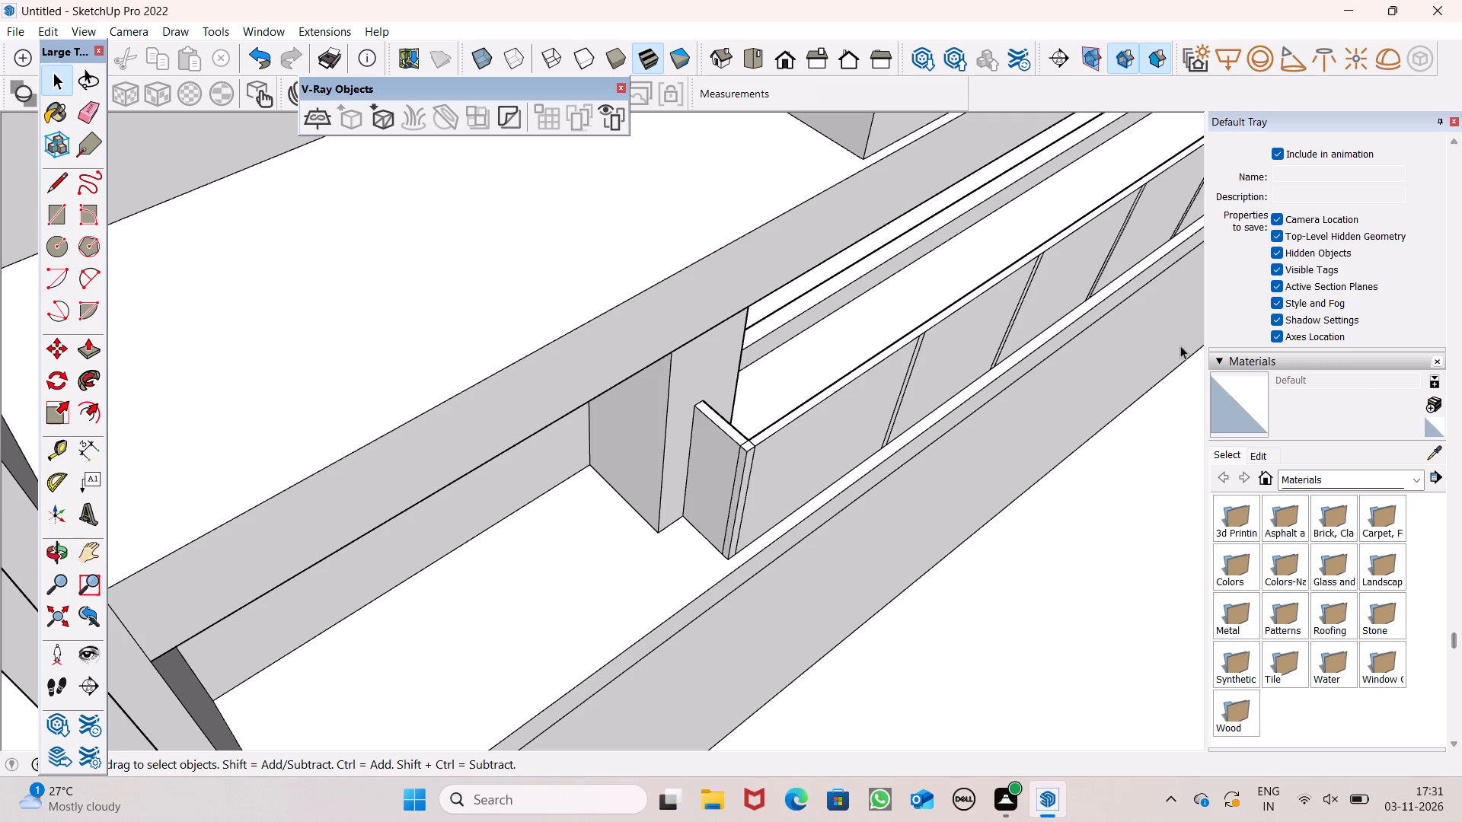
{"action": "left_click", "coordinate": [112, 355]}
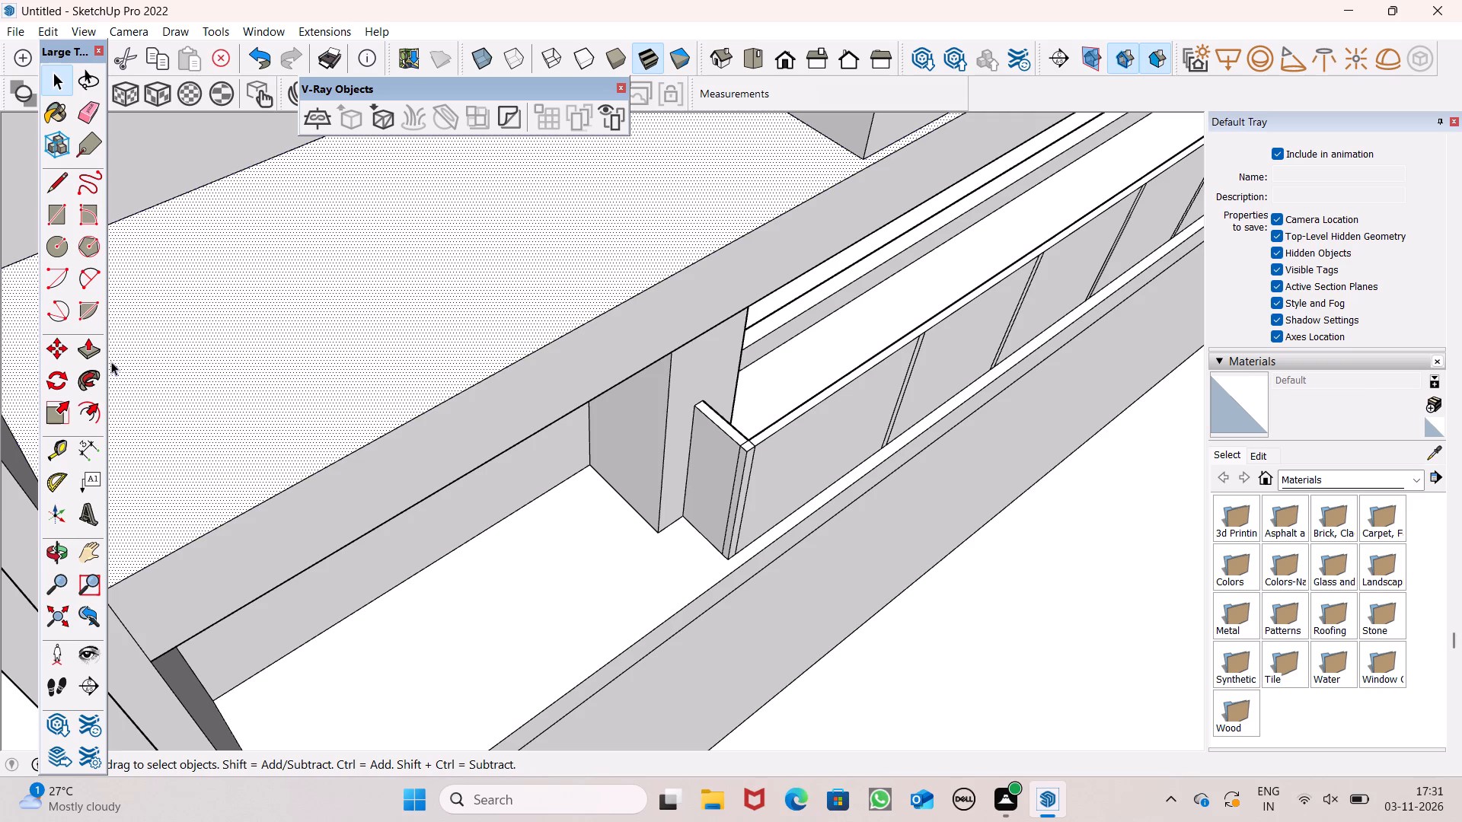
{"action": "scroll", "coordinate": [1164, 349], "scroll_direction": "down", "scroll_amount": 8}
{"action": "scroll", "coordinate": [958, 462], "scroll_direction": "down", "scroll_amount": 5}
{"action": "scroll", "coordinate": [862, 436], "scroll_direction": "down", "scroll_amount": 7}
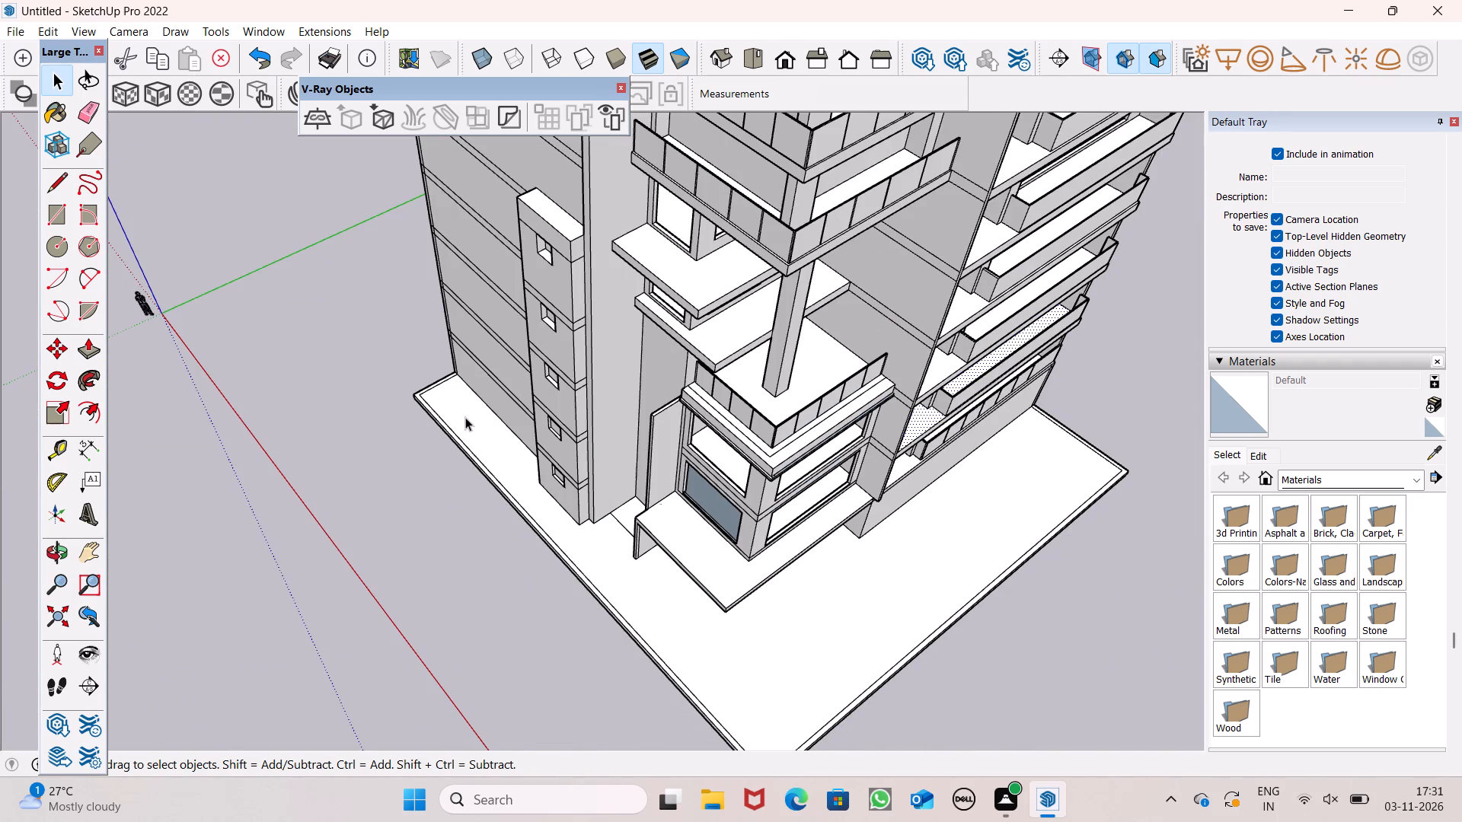
Clear the selection and examine the blue face filling the lowest front window opening, including its bottom edge and frame.
{"action": "left_click", "coordinate": [423, 505]}
{"action": "middle_click_drag", "start_coordinate": [879, 488], "coordinate": [854, 371]}
{"action": "scroll", "coordinate": [877, 488], "scroll_direction": "up", "scroll_amount": 1}
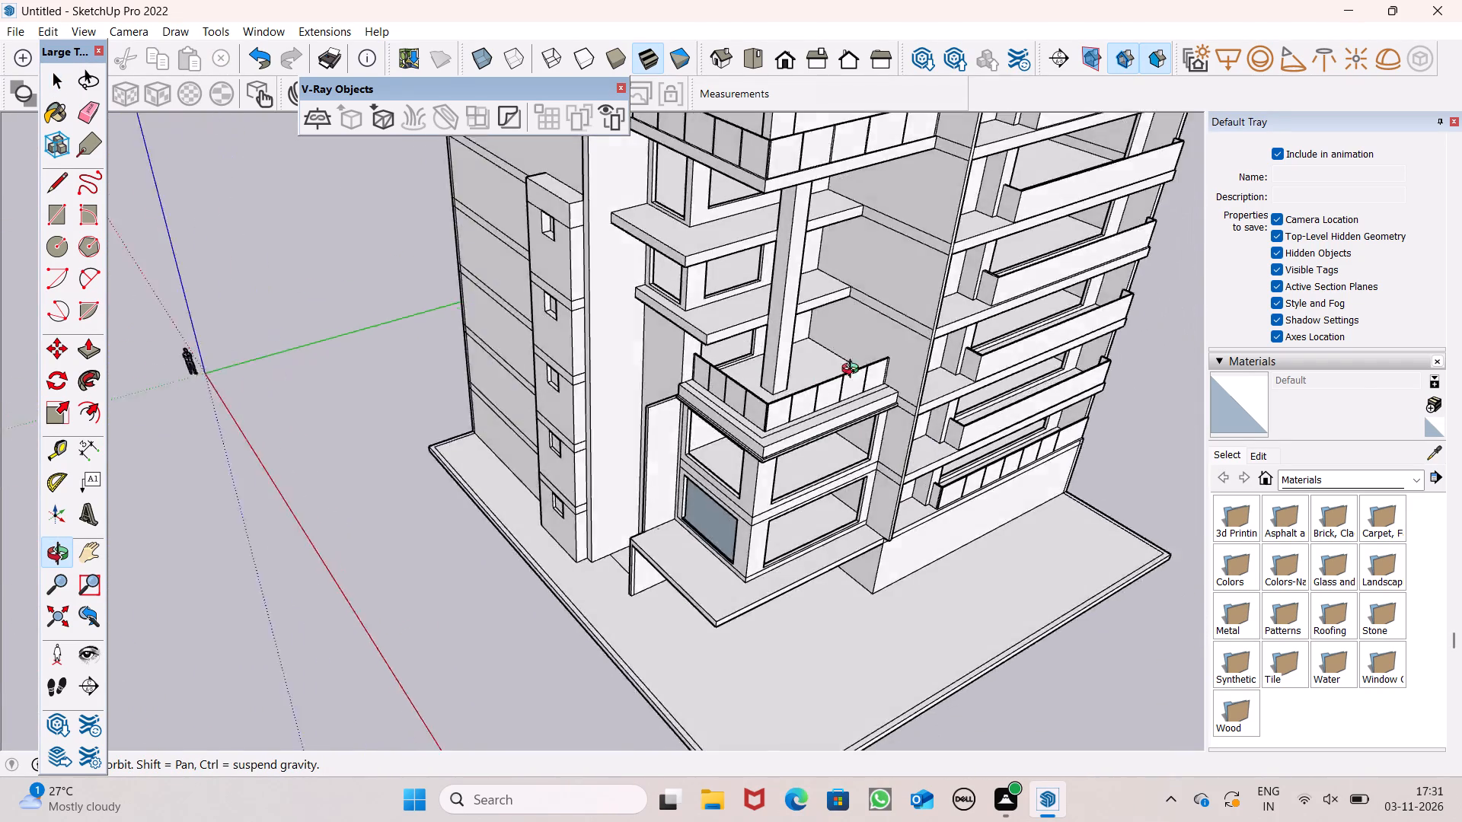
{"action": "middle_click_drag", "start_coordinate": [854, 371], "coordinate": [1017, 248]}
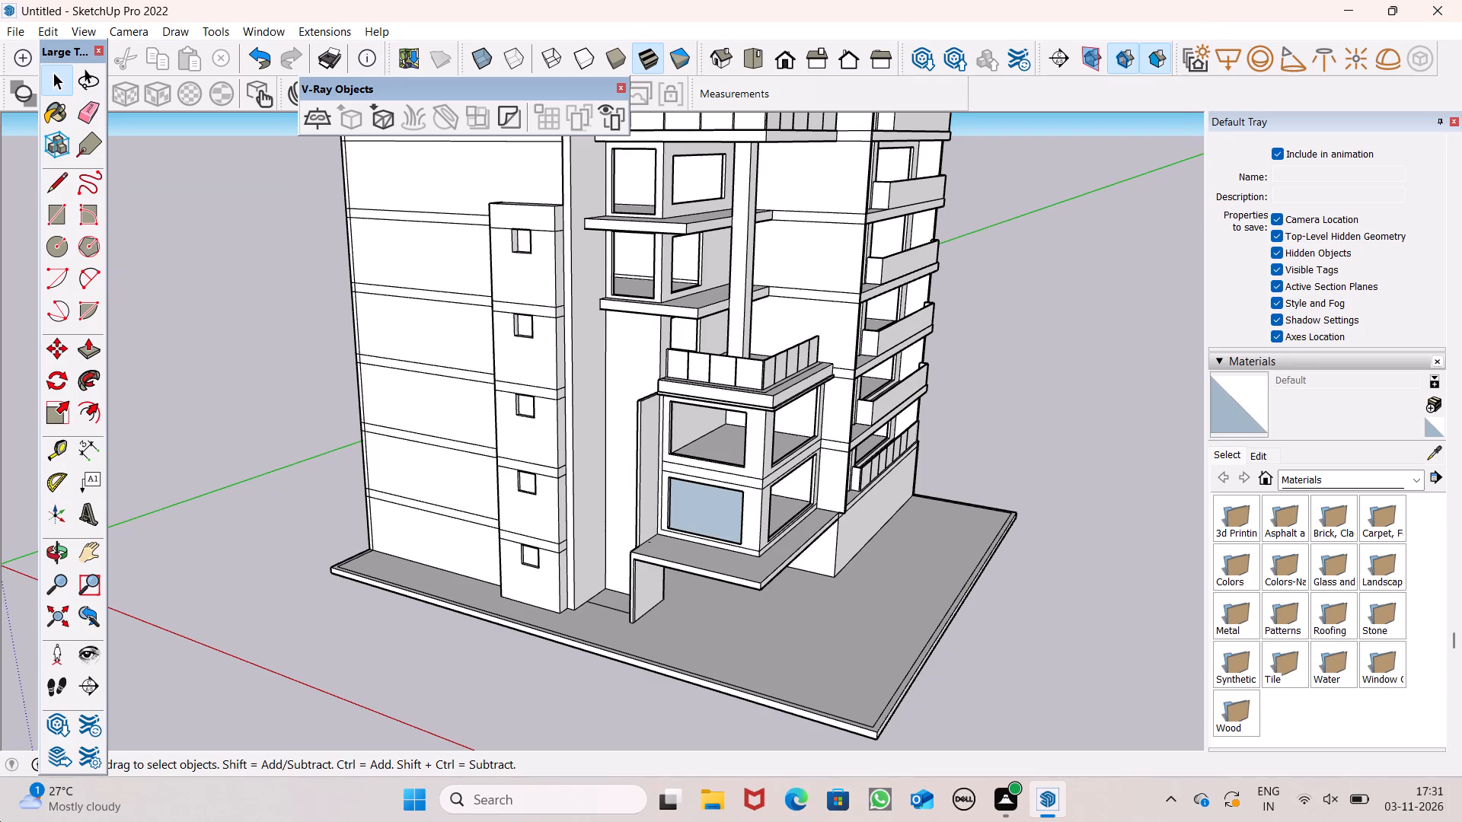
{"action": "scroll", "coordinate": [44, 763], "scroll_direction": "up", "scroll_amount": 3}
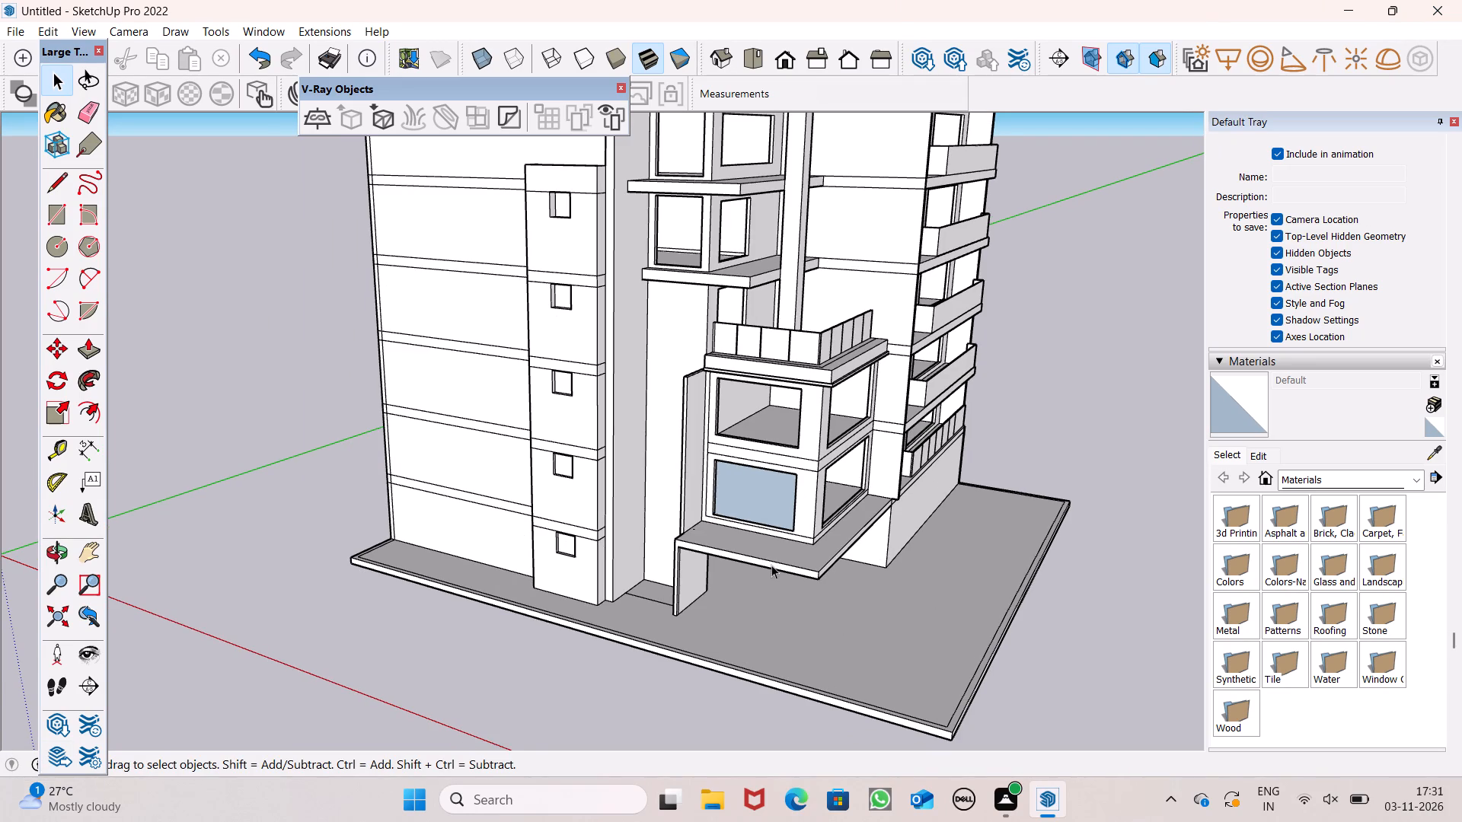
{"action": "scroll", "coordinate": [889, 598], "scroll_direction": "up", "scroll_amount": 8}
{"action": "middle_click_drag", "start_coordinate": [663, 454], "coordinate": [768, 609]}
{"action": "scroll", "coordinate": [767, 610], "scroll_direction": "up", "scroll_amount": 7}
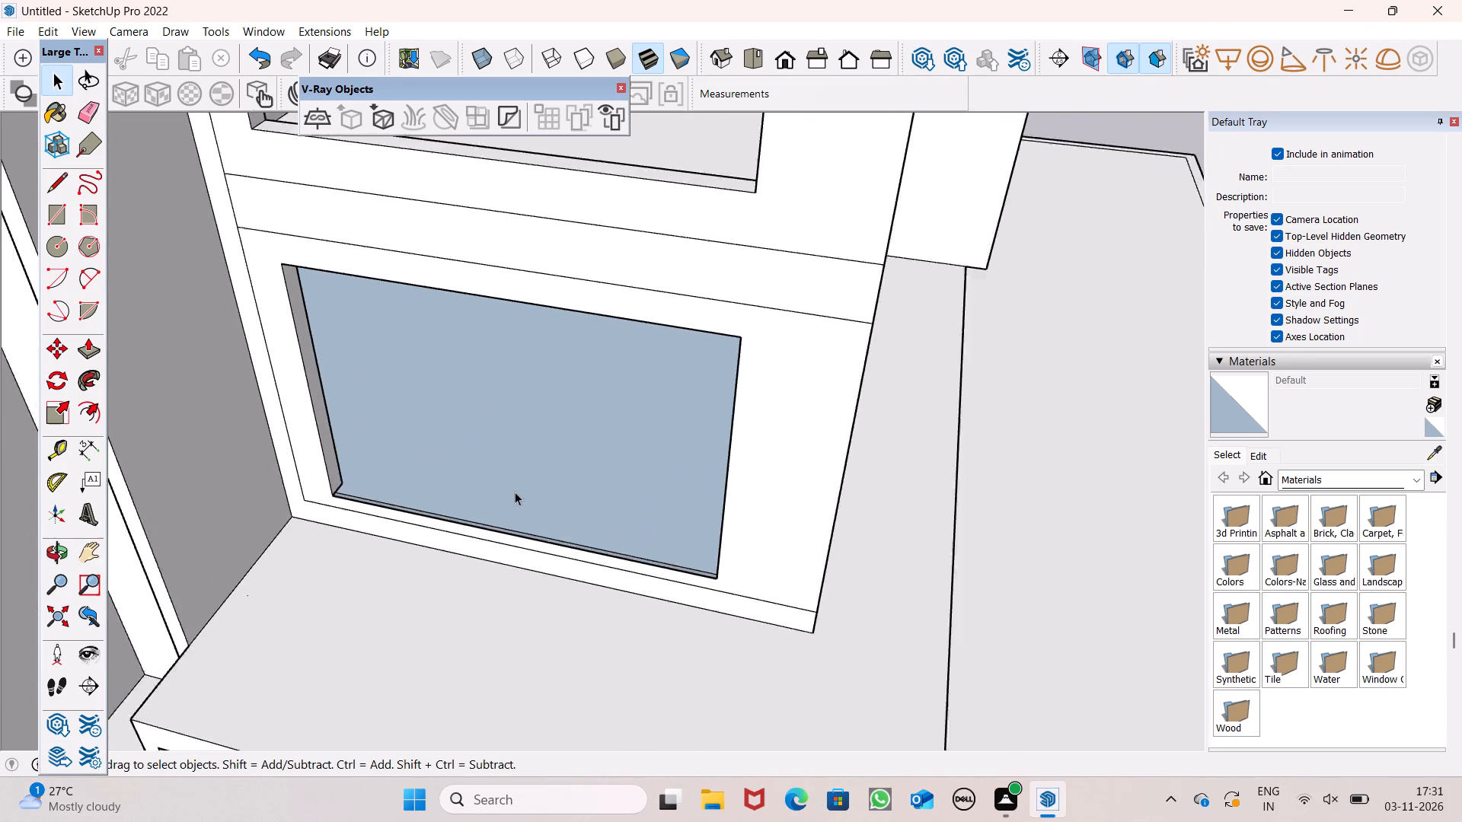
{"action": "scroll", "coordinate": [515, 492], "scroll_direction": "up", "scroll_amount": 2}
{"action": "middle_click_drag", "start_coordinate": [500, 505], "coordinate": [493, 527]}
{"action": "scroll", "coordinate": [438, 493], "scroll_direction": "up", "scroll_amount": 1}
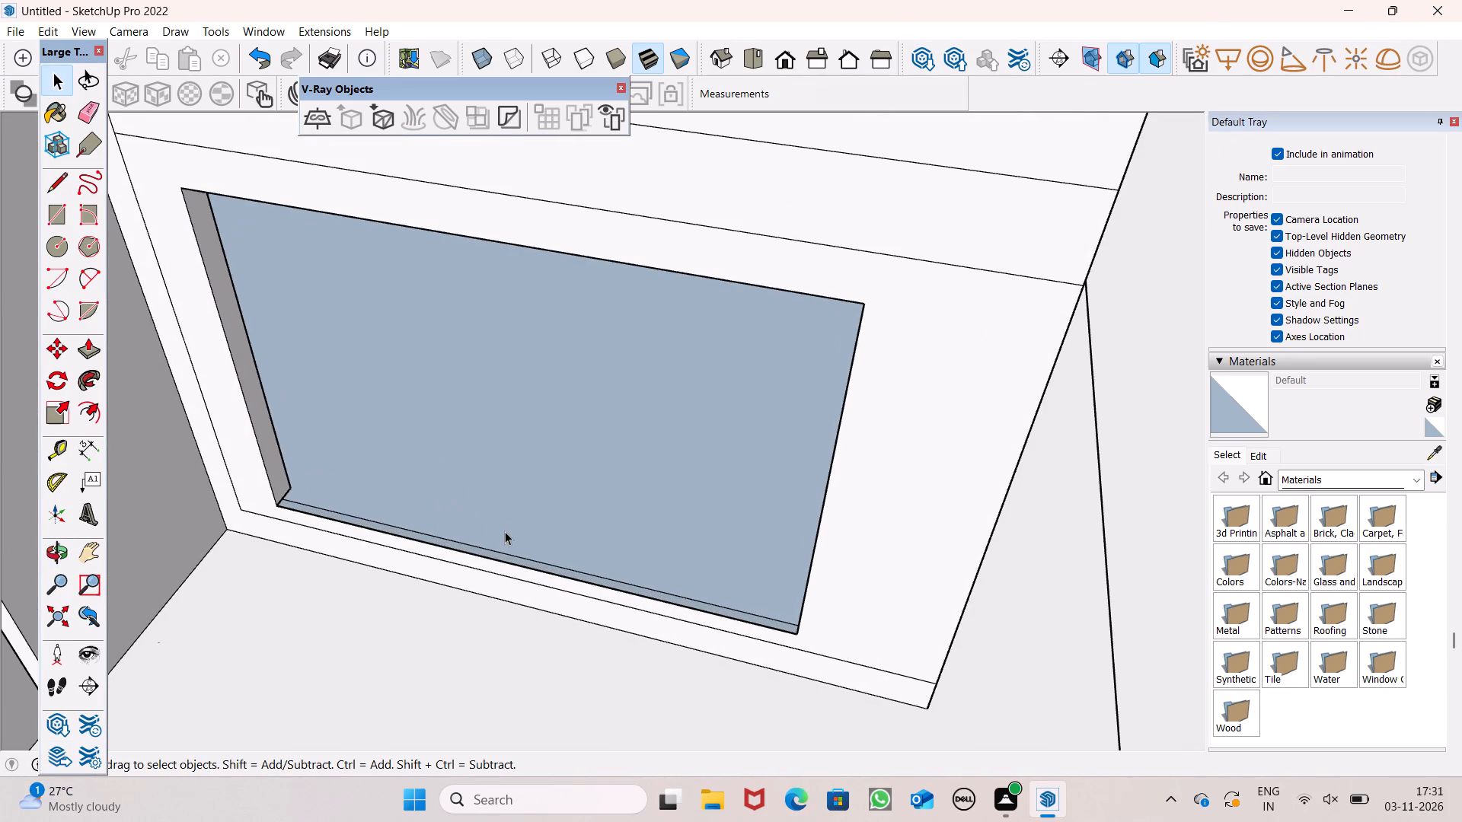
{"action": "scroll", "coordinate": [505, 531], "scroll_direction": "up", "scroll_amount": 7}
{"action": "scroll", "coordinate": [629, 467], "scroll_direction": "down", "scroll_amount": 5}
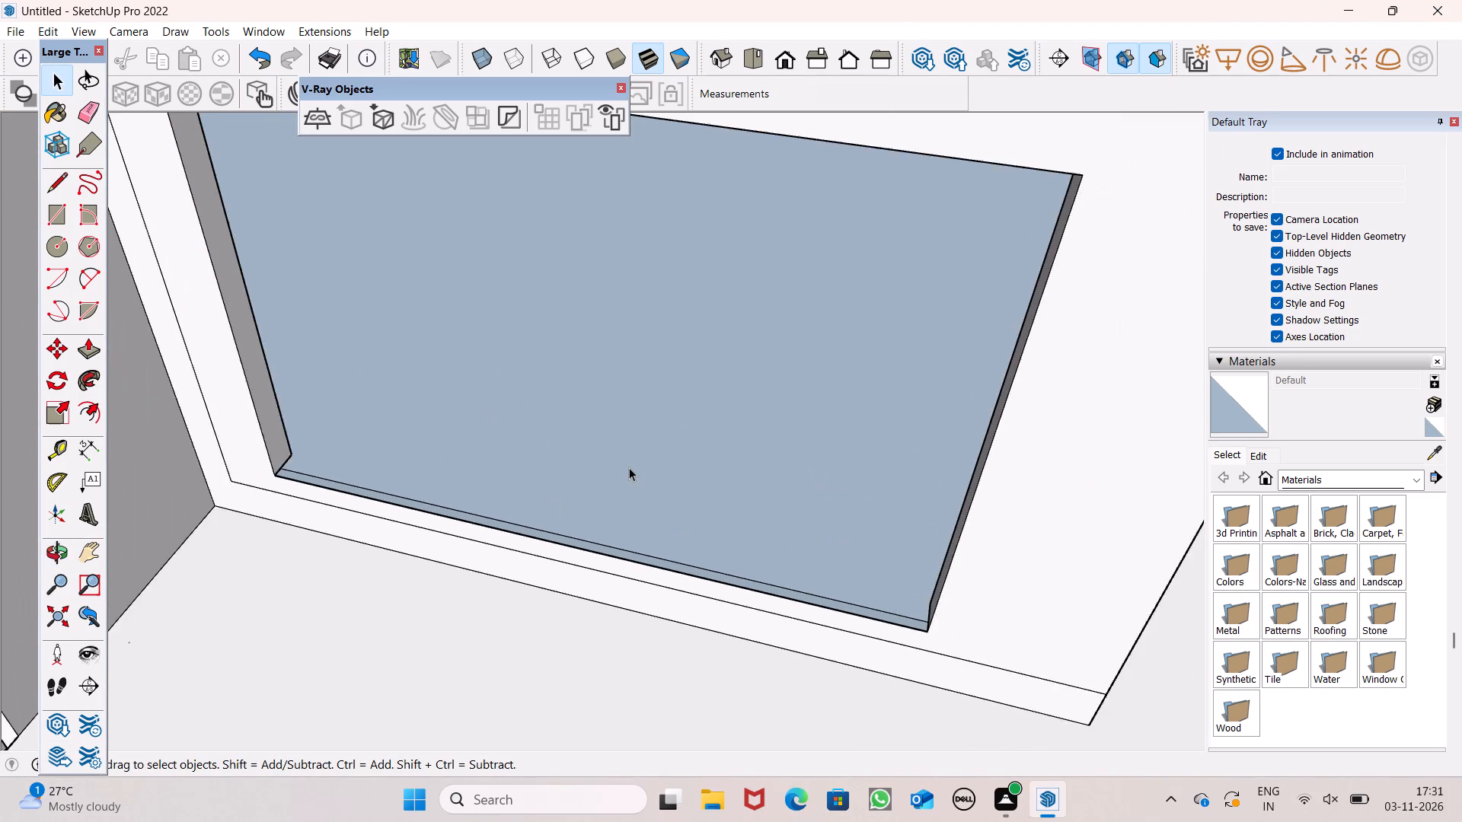
{"action": "scroll", "coordinate": [629, 467], "scroll_direction": "down", "scroll_amount": 2}
{"action": "scroll", "coordinate": [678, 364], "scroll_direction": "down", "scroll_amount": 6}
{"action": "scroll", "coordinate": [656, 431], "scroll_direction": "down", "scroll_amount": 4}
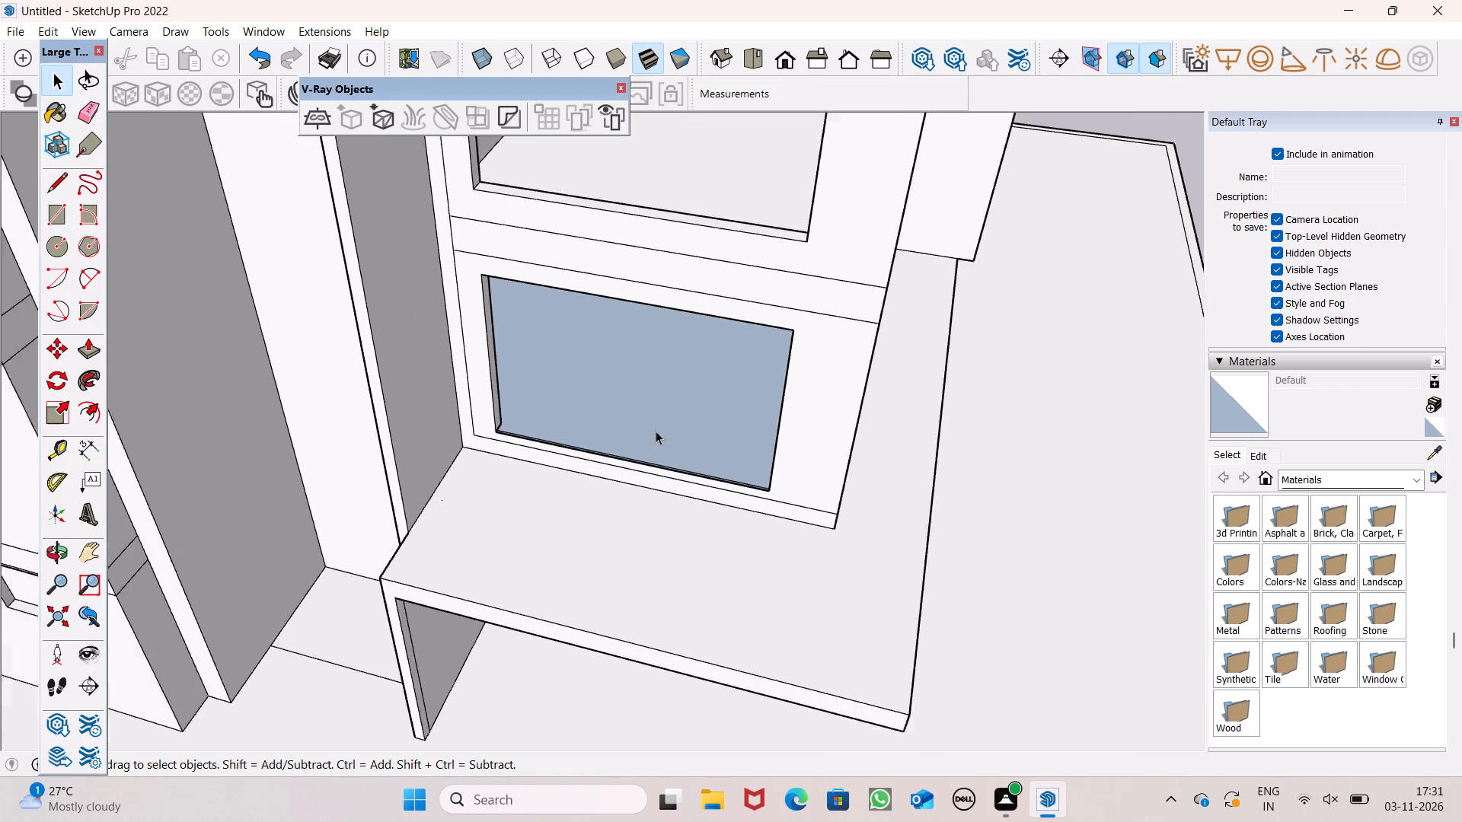
{"action": "scroll", "coordinate": [706, 482], "scroll_direction": "up", "scroll_amount": 1}
{"action": "middle_click_drag", "start_coordinate": [706, 482], "coordinate": [678, 534]}
{"action": "scroll", "coordinate": [660, 460], "scroll_direction": "up", "scroll_amount": 8}
{"action": "scroll", "coordinate": [547, 462], "scroll_direction": "up", "scroll_amount": 5}
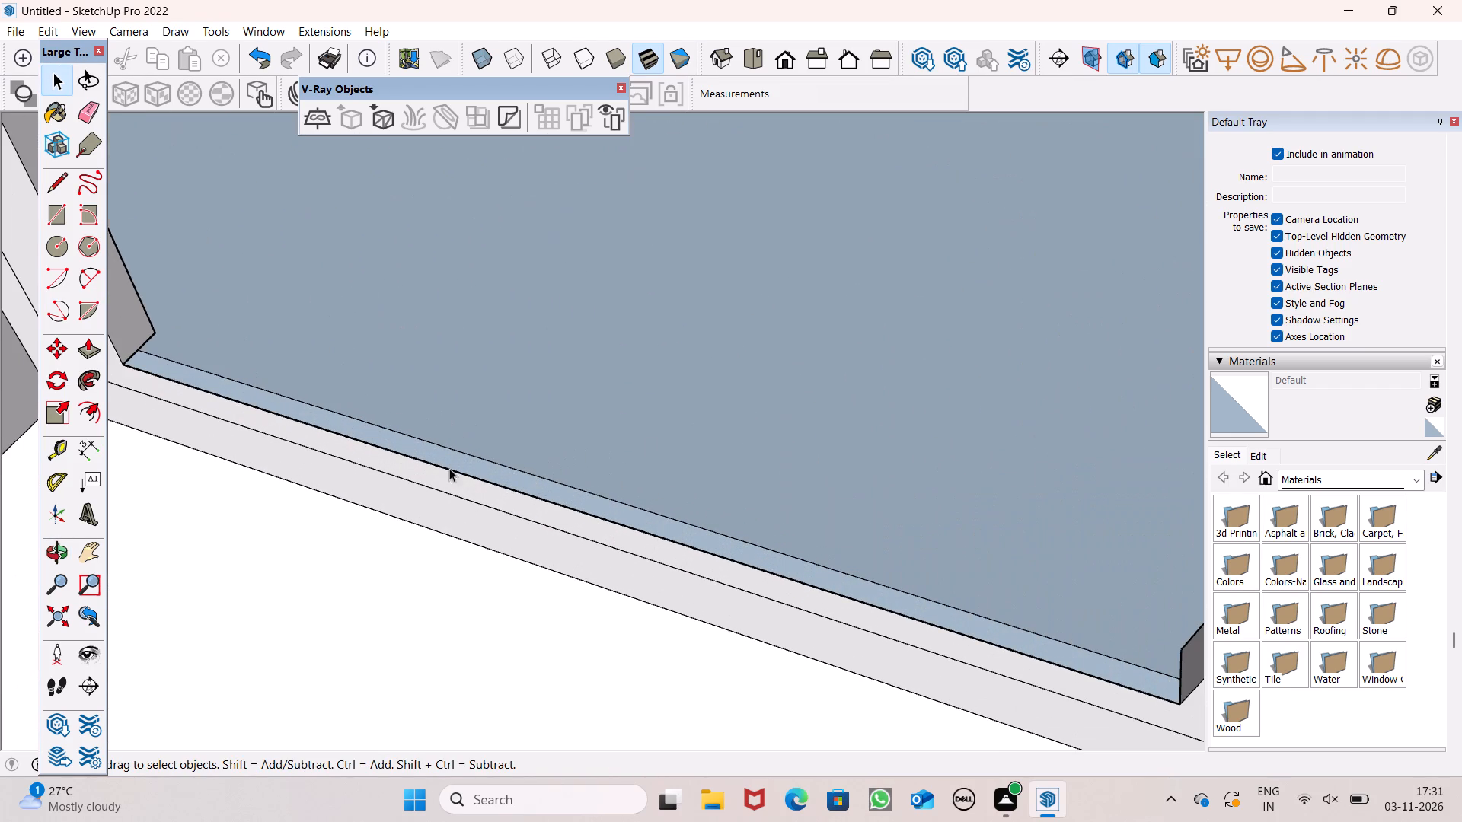
Undo the recent edits step by step, back through the lowest side balcony parapet's vertical divisions and the face filling the lowest front window.
{"action": "key", "text": "ctrl+z"}
{"action": "scroll", "coordinate": [477, 377], "scroll_direction": "down", "scroll_amount": 7}
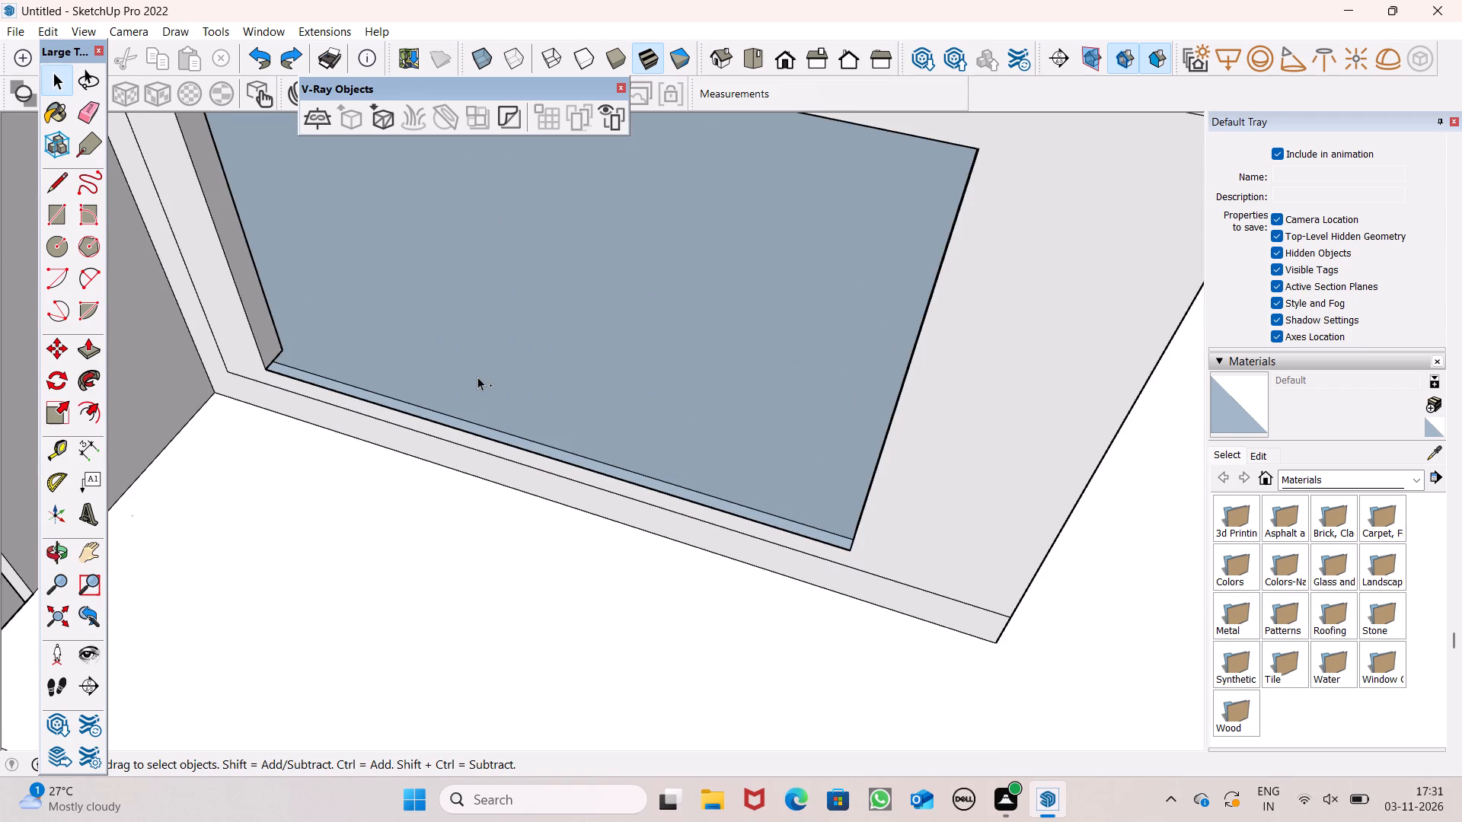
{"action": "key", "text": "ctrl+z"}
{"action": "key", "text": "ctrl+z"}
{"action": "scroll", "coordinate": [439, 355], "scroll_direction": "down", "scroll_amount": 6}
{"action": "key", "text": "ctrl+z"}
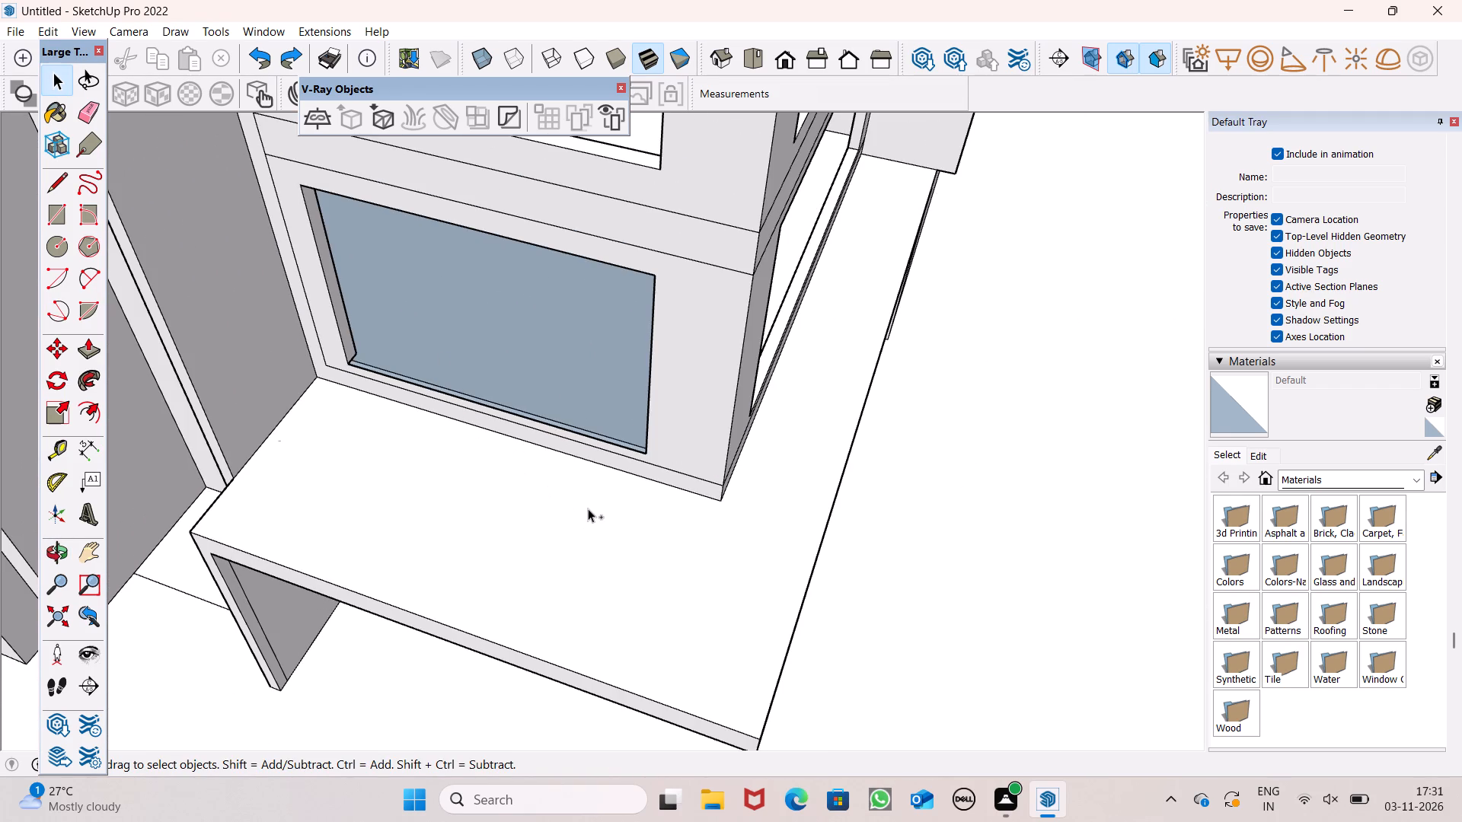
{"action": "middle_click_drag", "start_coordinate": [721, 497], "coordinate": [231, 384]}
{"action": "scroll", "coordinate": [369, 335], "scroll_direction": "down", "scroll_amount": 7}
{"action": "middle_click_drag", "start_coordinate": [392, 464], "coordinate": [391, 527]}
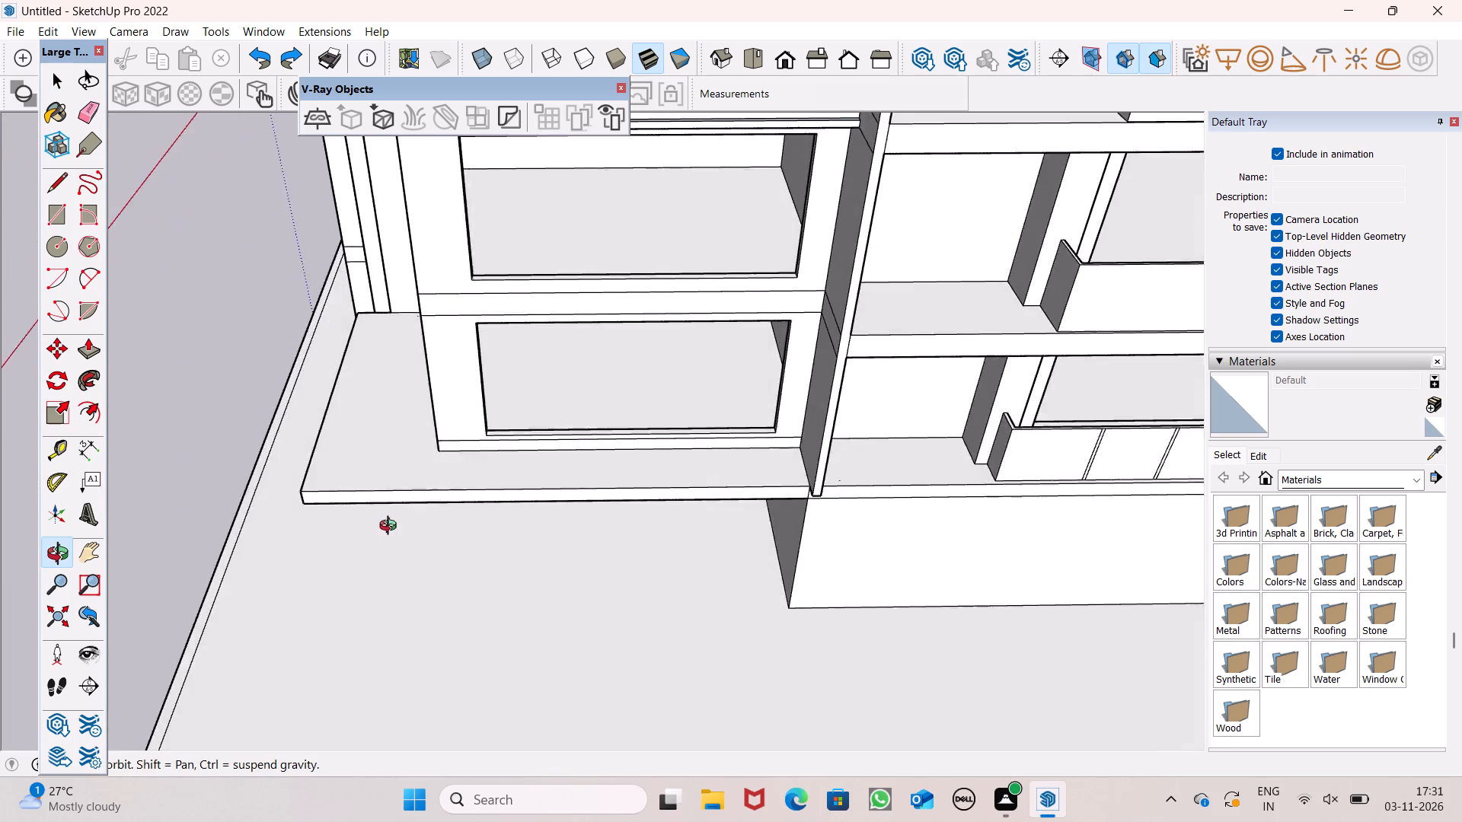
{"action": "middle_click_drag", "start_coordinate": [391, 527], "coordinate": [244, 548]}
{"action": "key", "text": "ctrl+z"}
{"action": "middle_click_drag", "start_coordinate": [312, 526], "coordinate": [446, 479]}
{"action": "scroll", "coordinate": [340, 377], "scroll_direction": "down", "scroll_amount": 6}
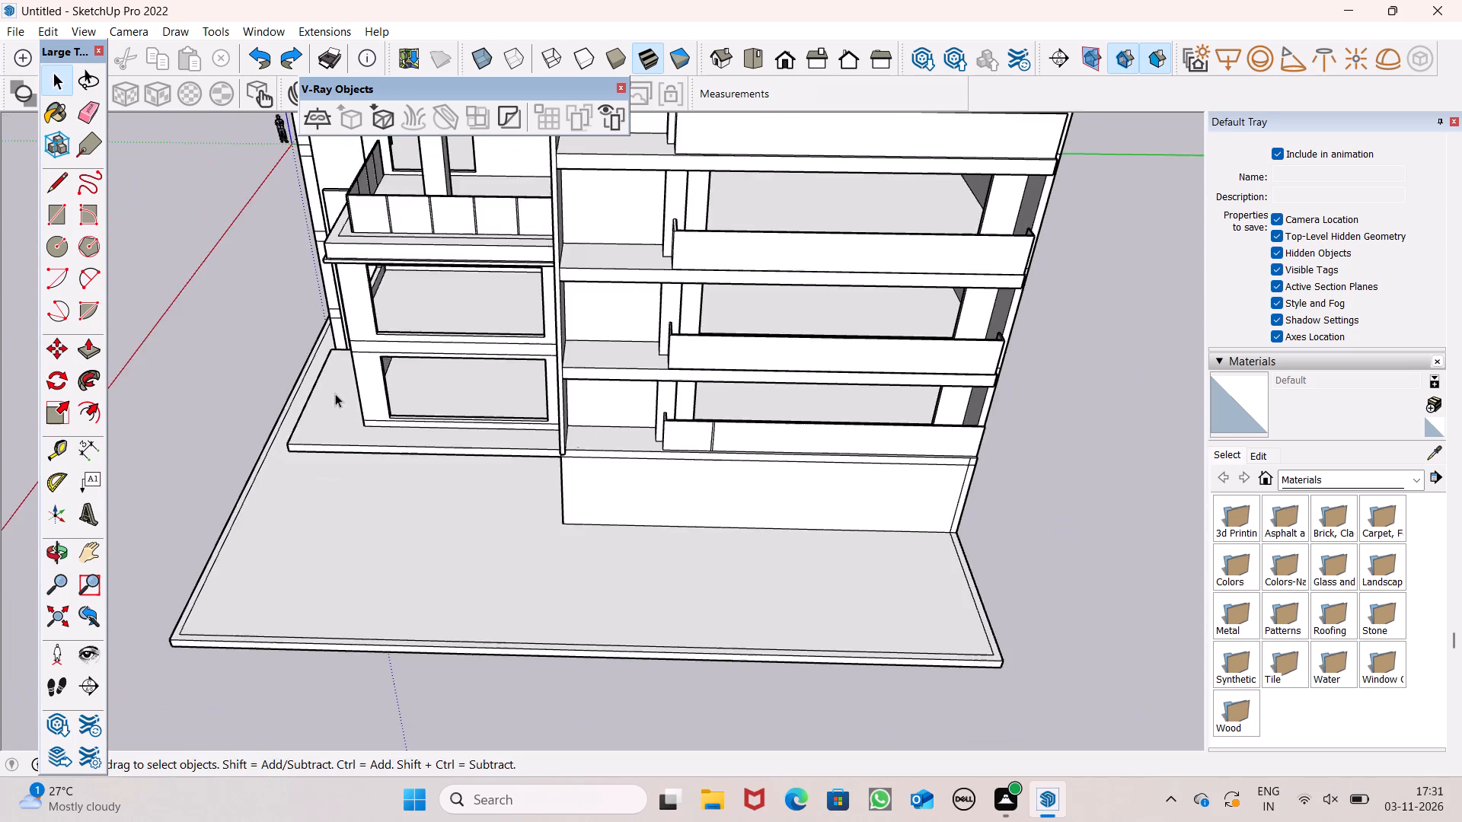
{"action": "middle_click_drag", "start_coordinate": [341, 430], "coordinate": [471, 480]}
{"action": "key", "text": "ctrl+z"}
{"action": "middle_click_drag", "start_coordinate": [468, 460], "coordinate": [829, 352]}
{"action": "key", "text": "ctrl+z"}
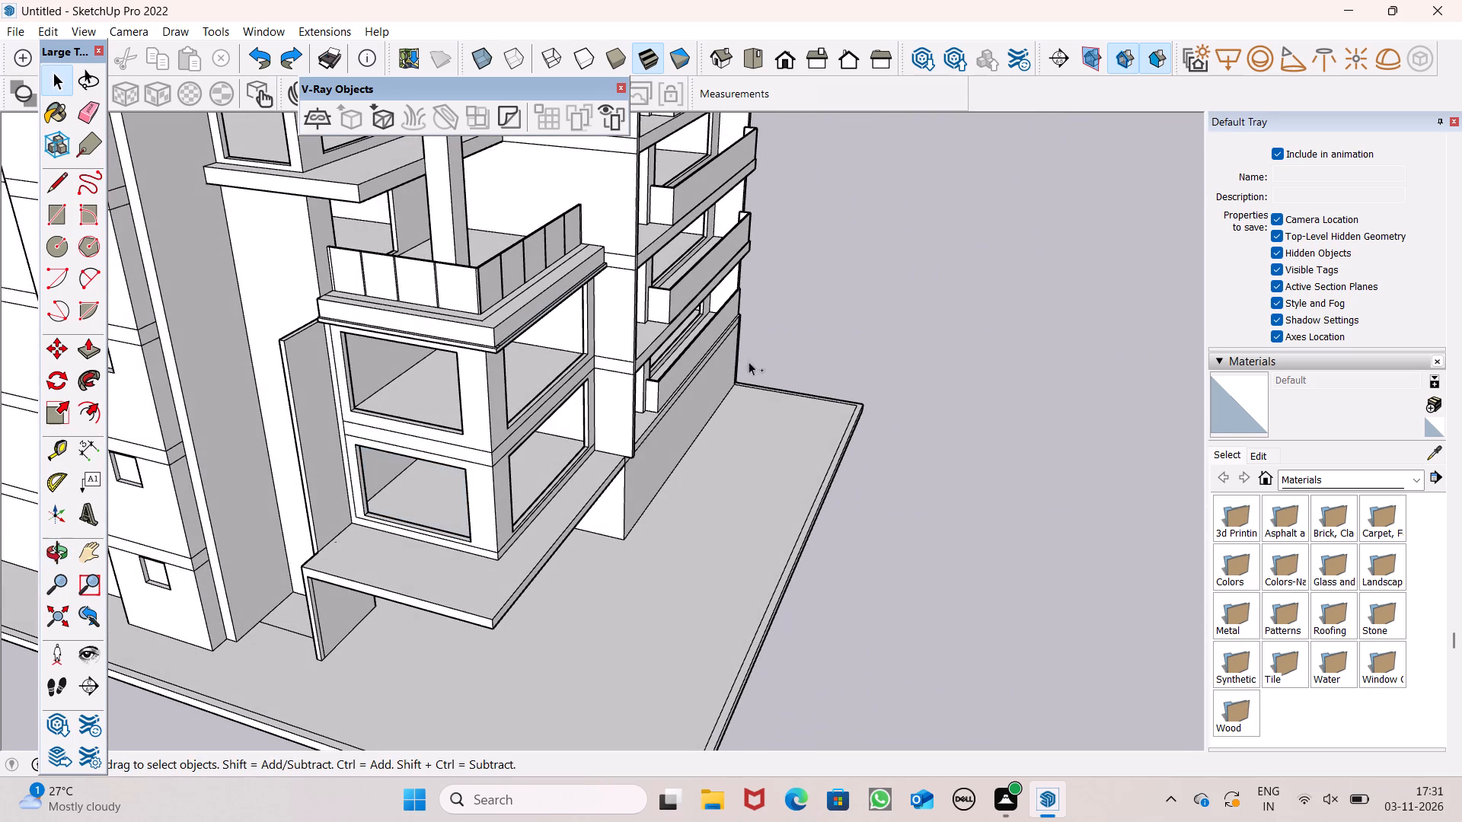
{"action": "middle_click_drag", "start_coordinate": [608, 483], "coordinate": [126, 517]}
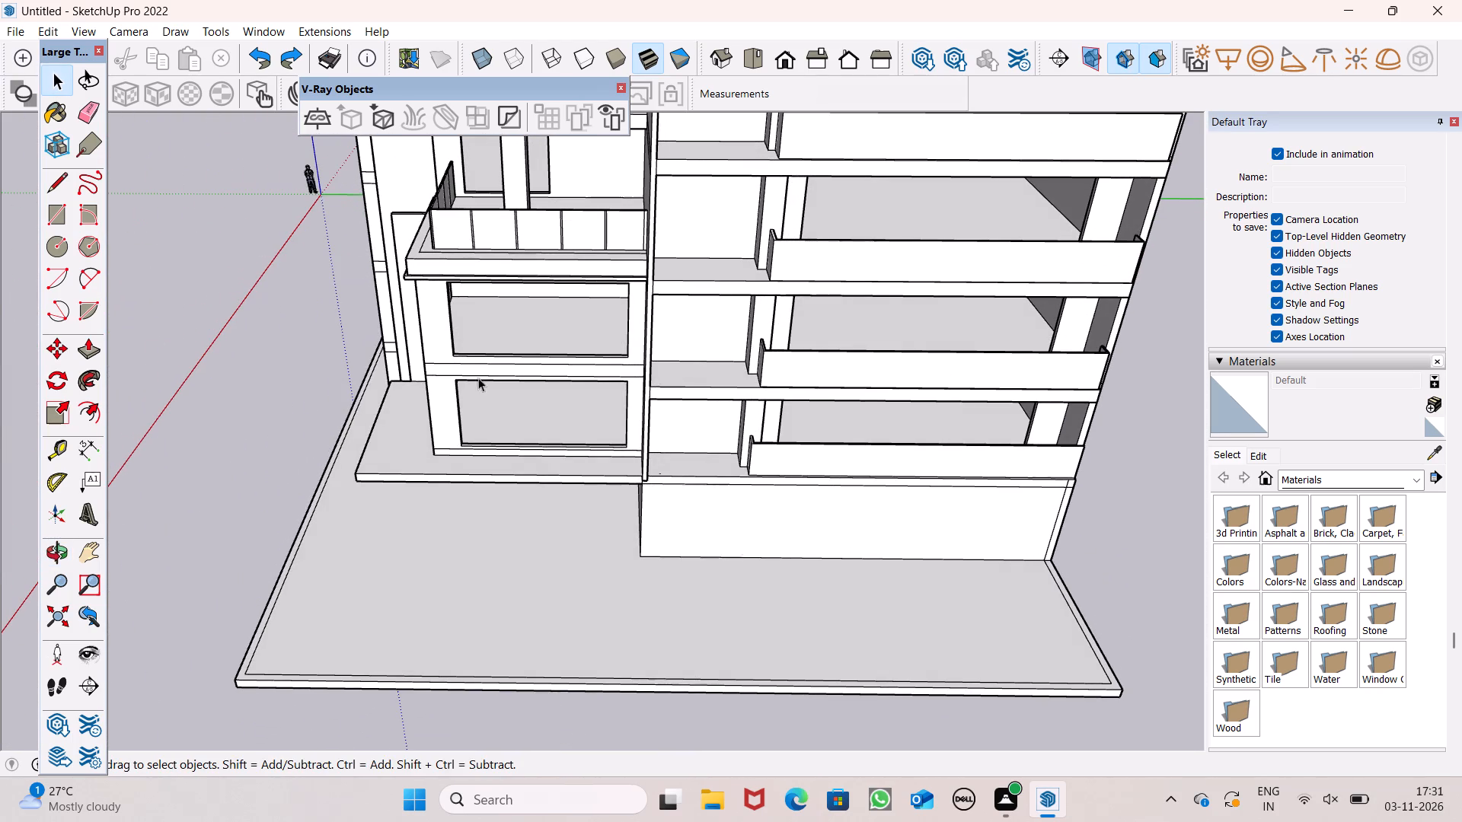
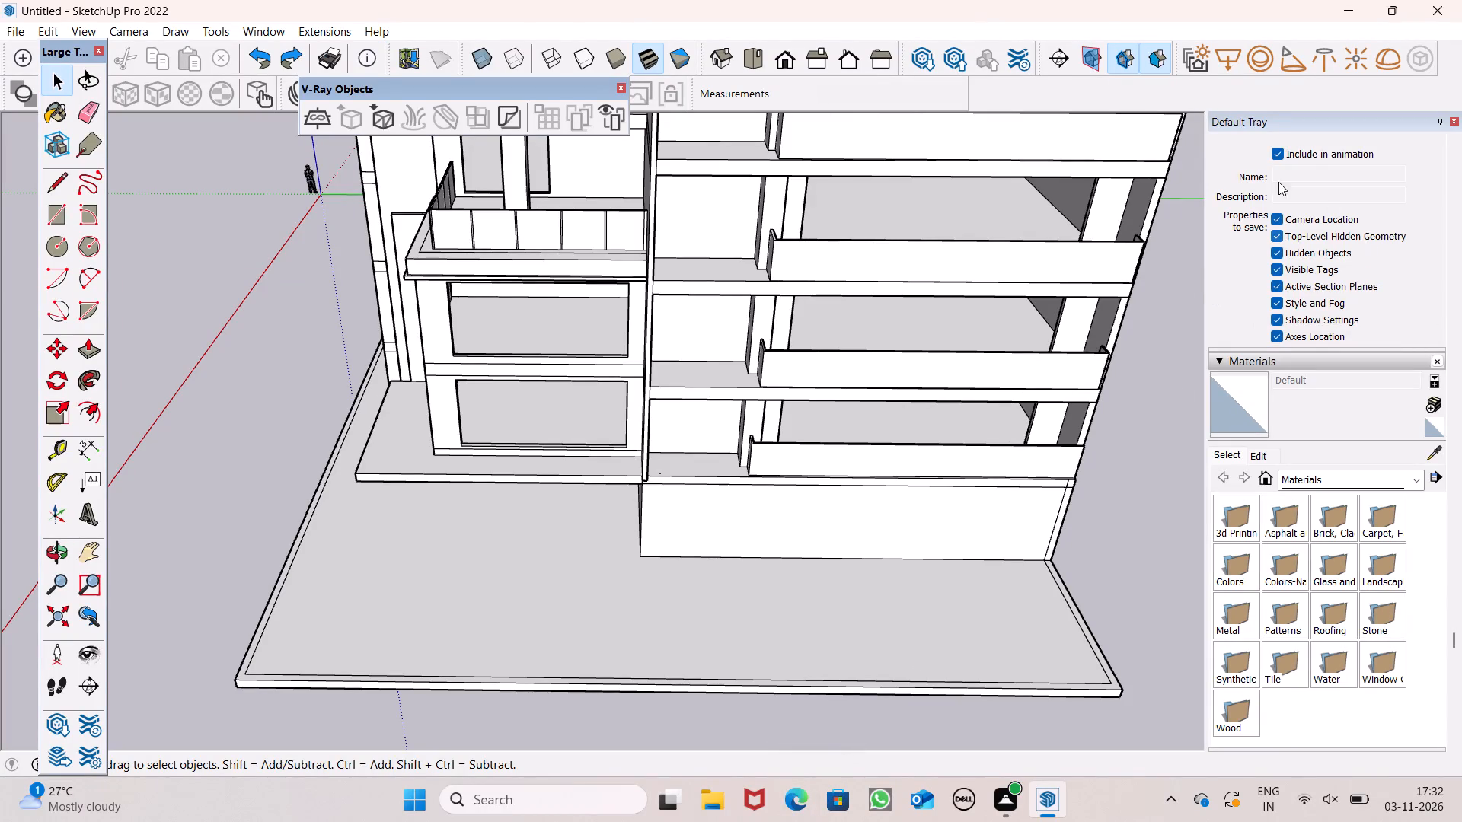
Examine the building's front facade and the stacked balcony parapets, down to the lowest parapet above the base wall.
{"action": "scroll", "coordinate": [888, 216], "scroll_direction": "down", "scroll_amount": 2}
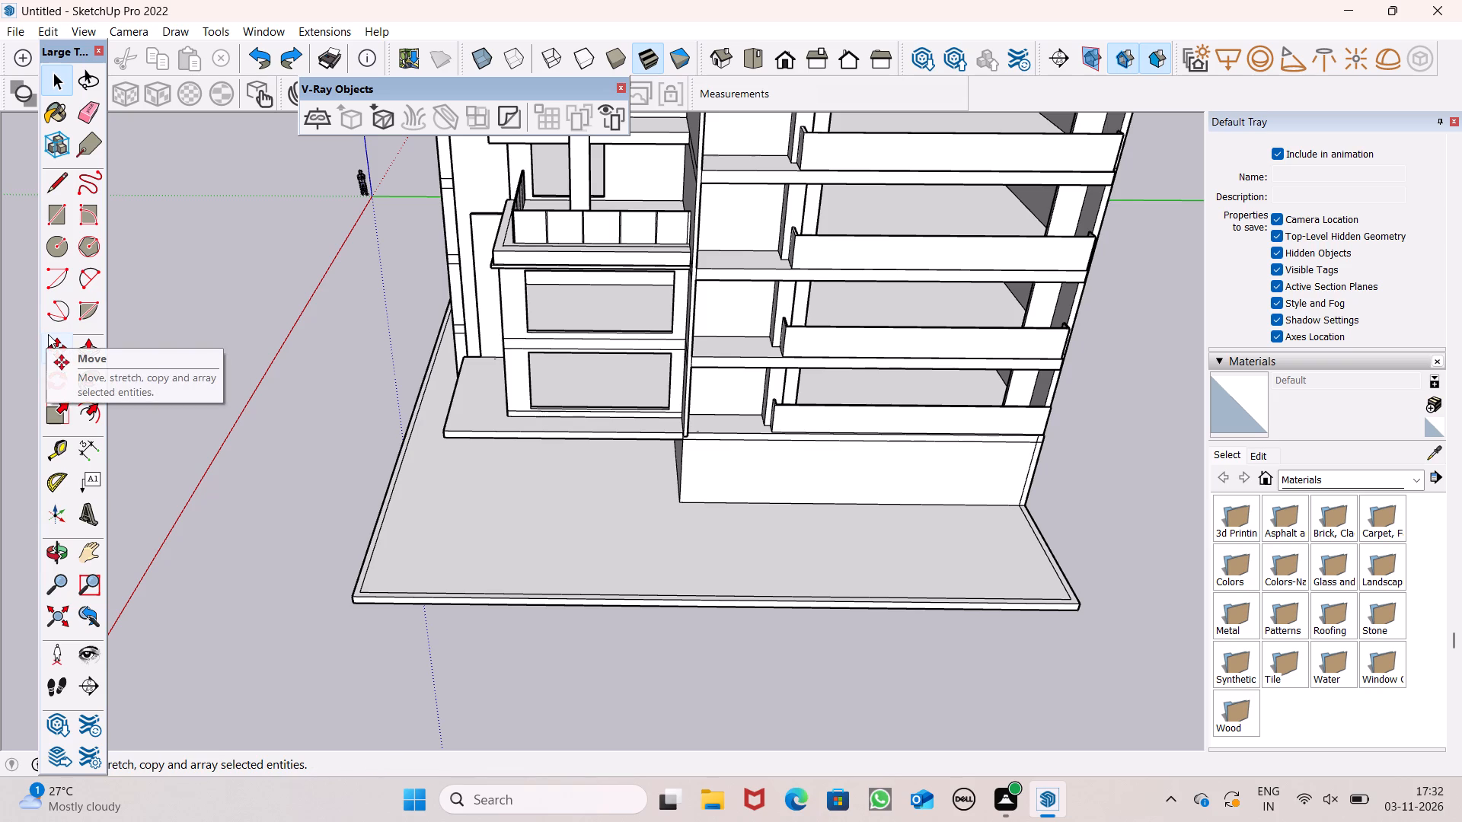
{"action": "scroll", "coordinate": [48, 334], "scroll_direction": "down", "scroll_amount": 1}
{"action": "scroll", "coordinate": [4, 341], "scroll_direction": "up", "scroll_amount": 4}
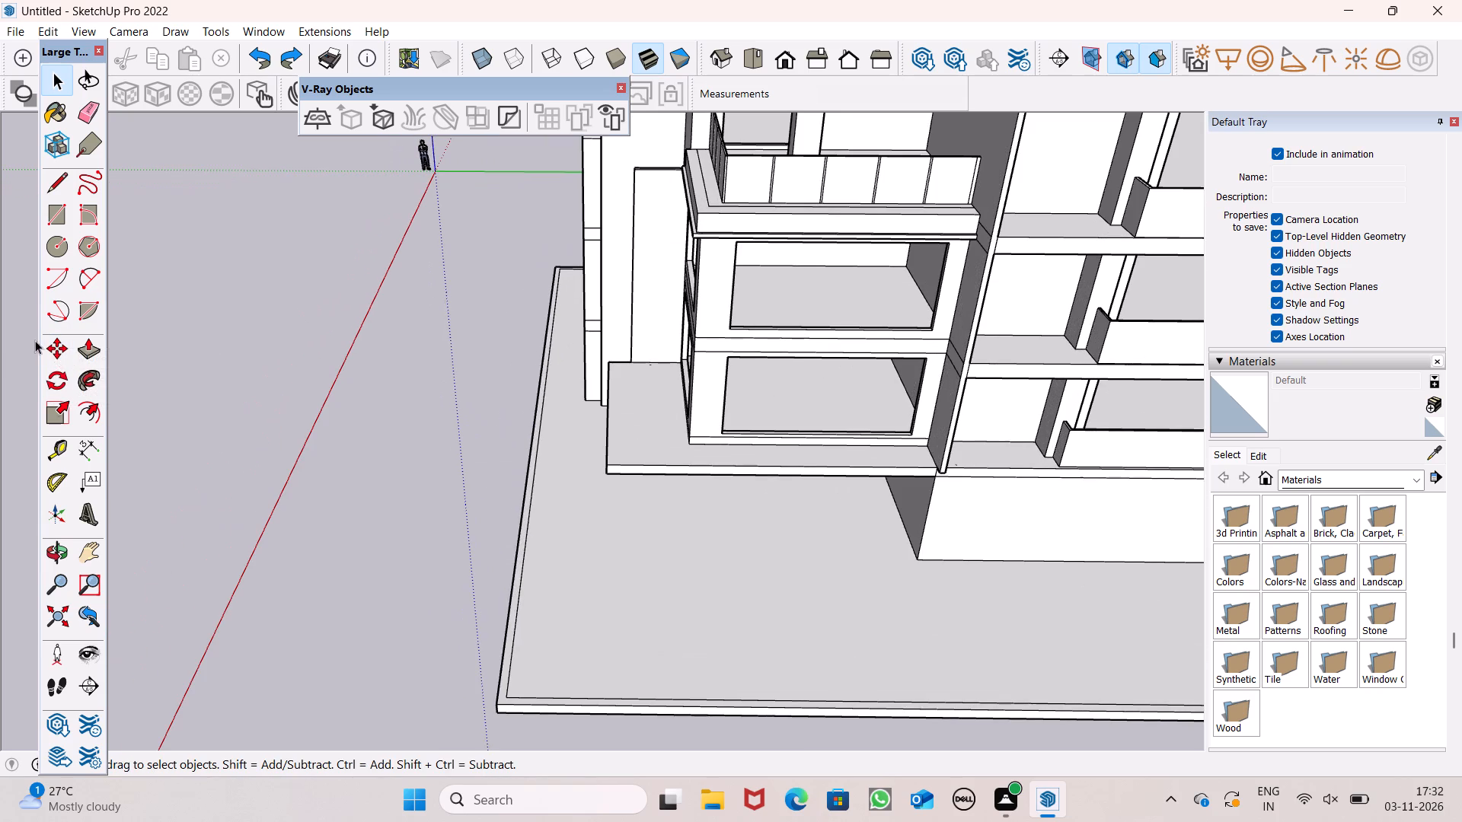
{"action": "left_click", "coordinate": [56, 219]}
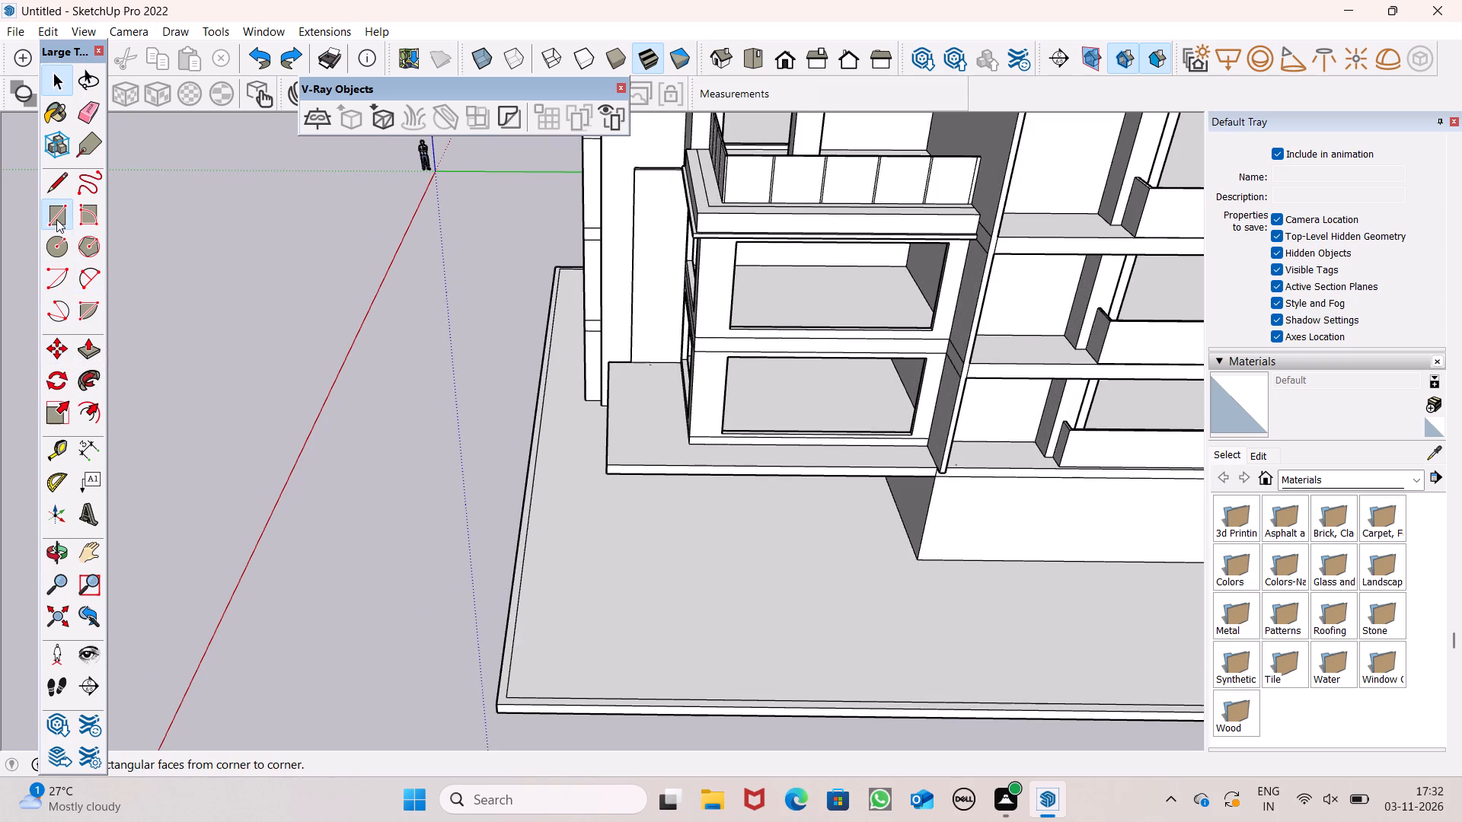
{"action": "scroll", "coordinate": [213, 261], "scroll_direction": "down", "scroll_amount": 6}
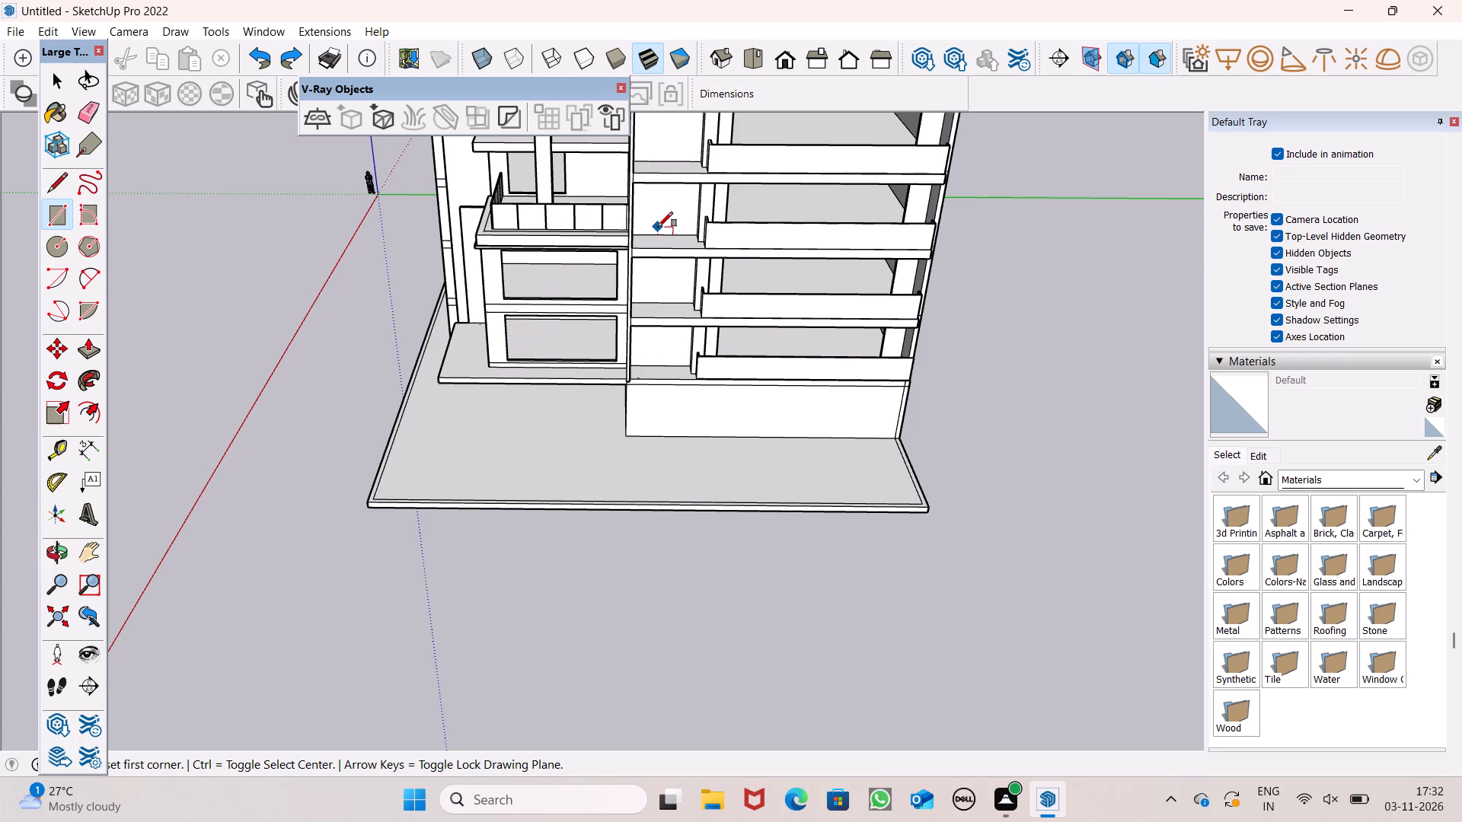
{"action": "scroll", "coordinate": [733, 235], "scroll_direction": "down", "scroll_amount": 5}
{"action": "scroll", "coordinate": [753, 200], "scroll_direction": "up", "scroll_amount": 7}
{"action": "scroll", "coordinate": [739, 142], "scroll_direction": "down", "scroll_amount": 8}
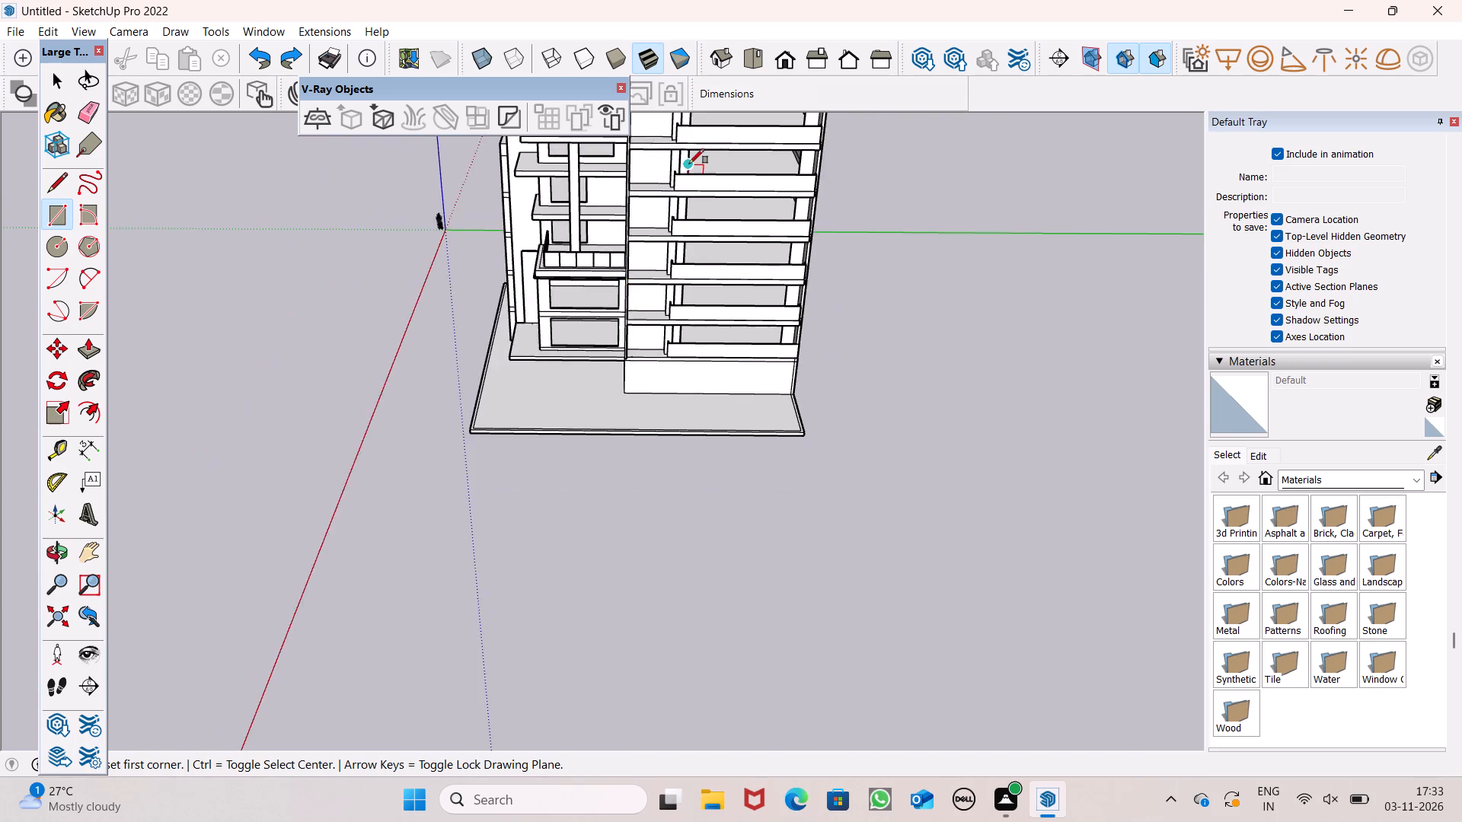
{"action": "scroll", "coordinate": [689, 164], "scroll_direction": "up", "scroll_amount": 8}
{"action": "scroll", "coordinate": [635, 451], "scroll_direction": "down", "scroll_amount": 6}
{"action": "scroll", "coordinate": [666, 253], "scroll_direction": "up", "scroll_amount": 8}
{"action": "scroll", "coordinate": [666, 260], "scroll_direction": "down", "scroll_amount": 3}
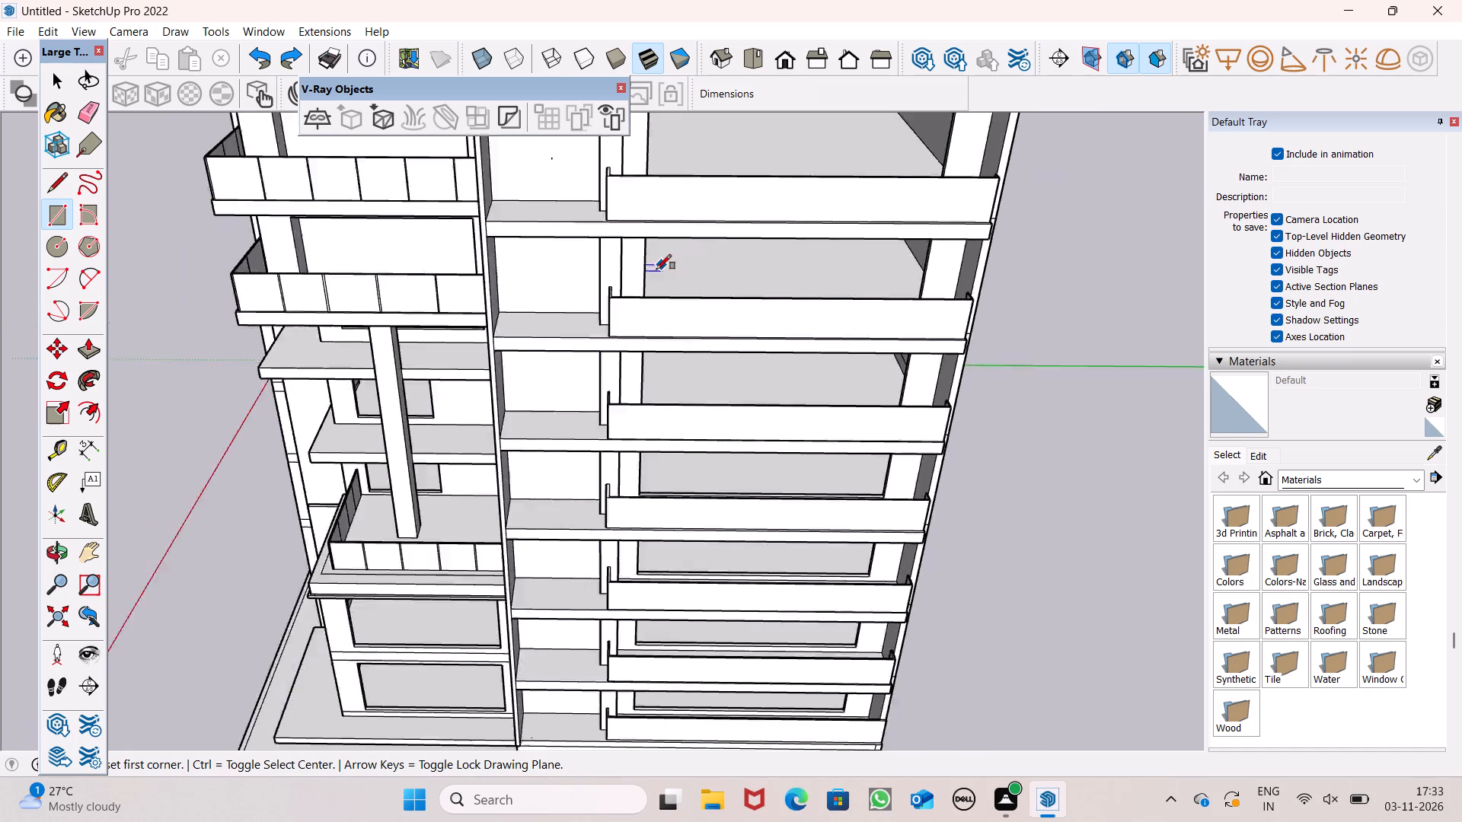
{"action": "scroll", "coordinate": [656, 269], "scroll_direction": "down", "scroll_amount": 3}
{"action": "scroll", "coordinate": [647, 346], "scroll_direction": "down", "scroll_amount": 3}
{"action": "middle_click_drag", "start_coordinate": [642, 349], "coordinate": [668, 241]}
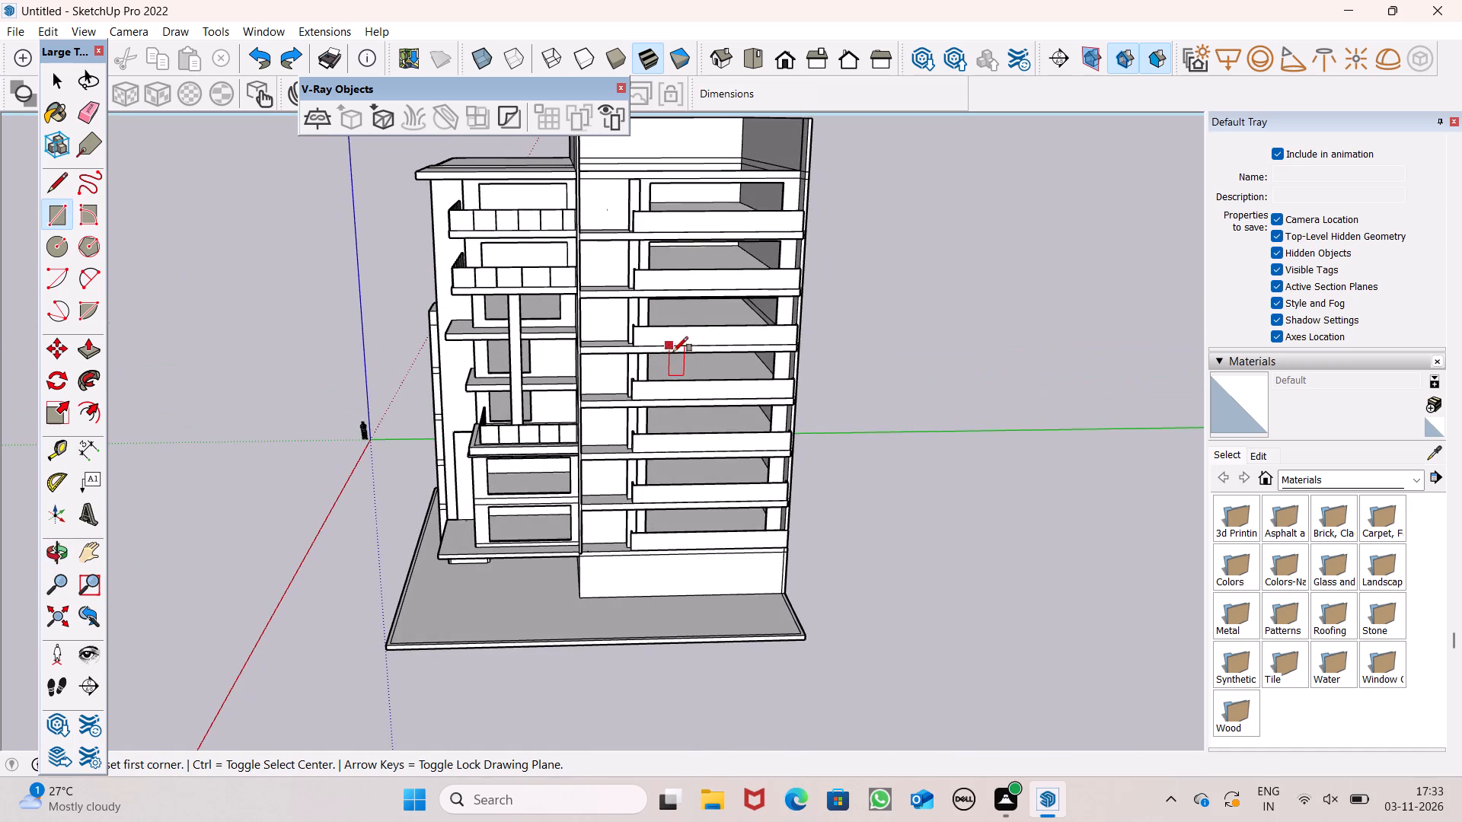
{"action": "scroll", "coordinate": [674, 352], "scroll_direction": "down", "scroll_amount": 1}
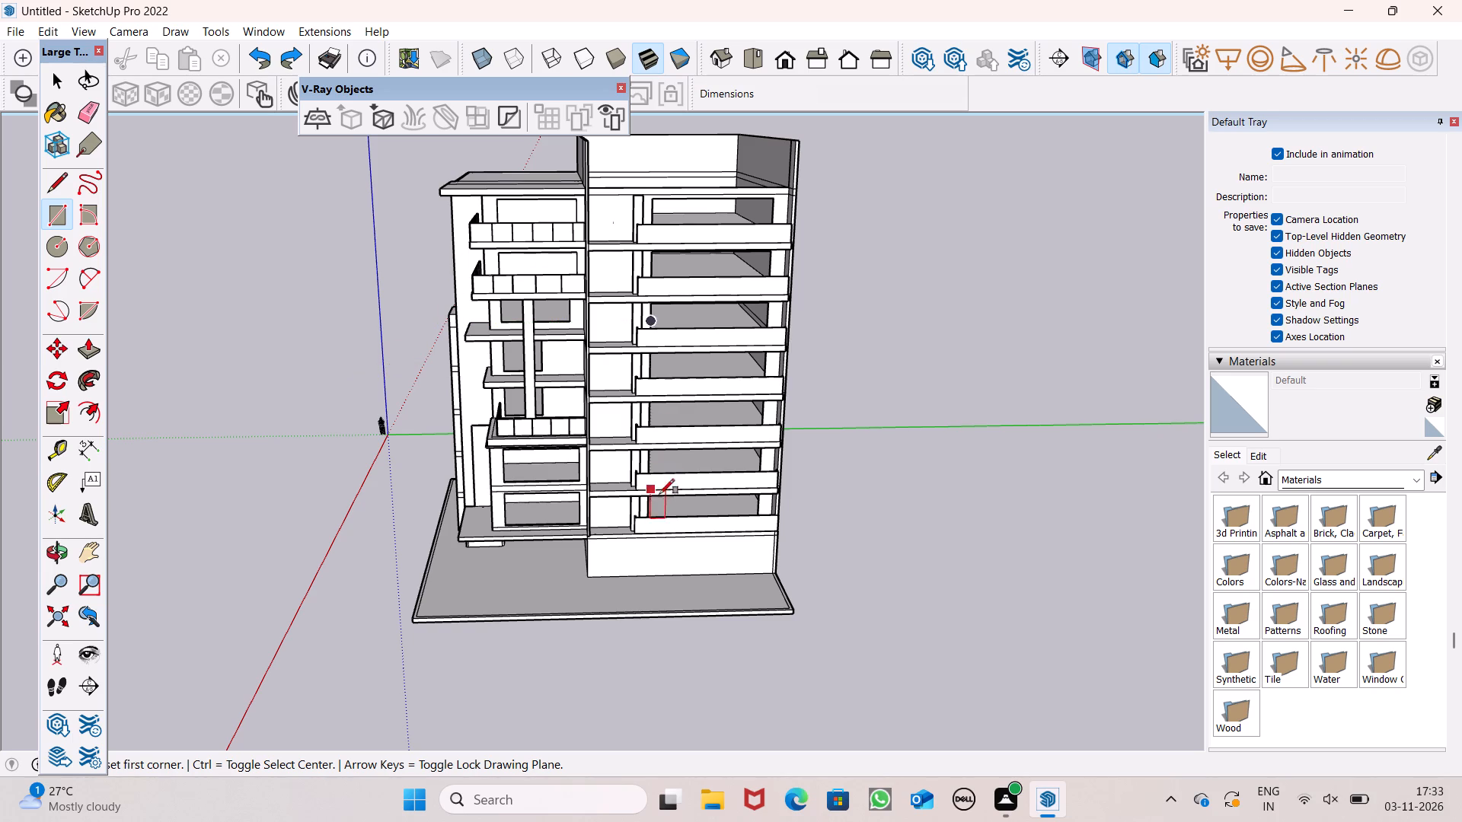
{"action": "middle_click_drag", "start_coordinate": [641, 553], "coordinate": [630, 601]}
{"action": "scroll", "coordinate": [592, 406], "scroll_direction": "down", "scroll_amount": 1}
{"action": "scroll", "coordinate": [592, 406], "scroll_direction": "up", "scroll_amount": 1}
{"action": "scroll", "coordinate": [592, 406], "scroll_direction": "down", "scroll_amount": 2}
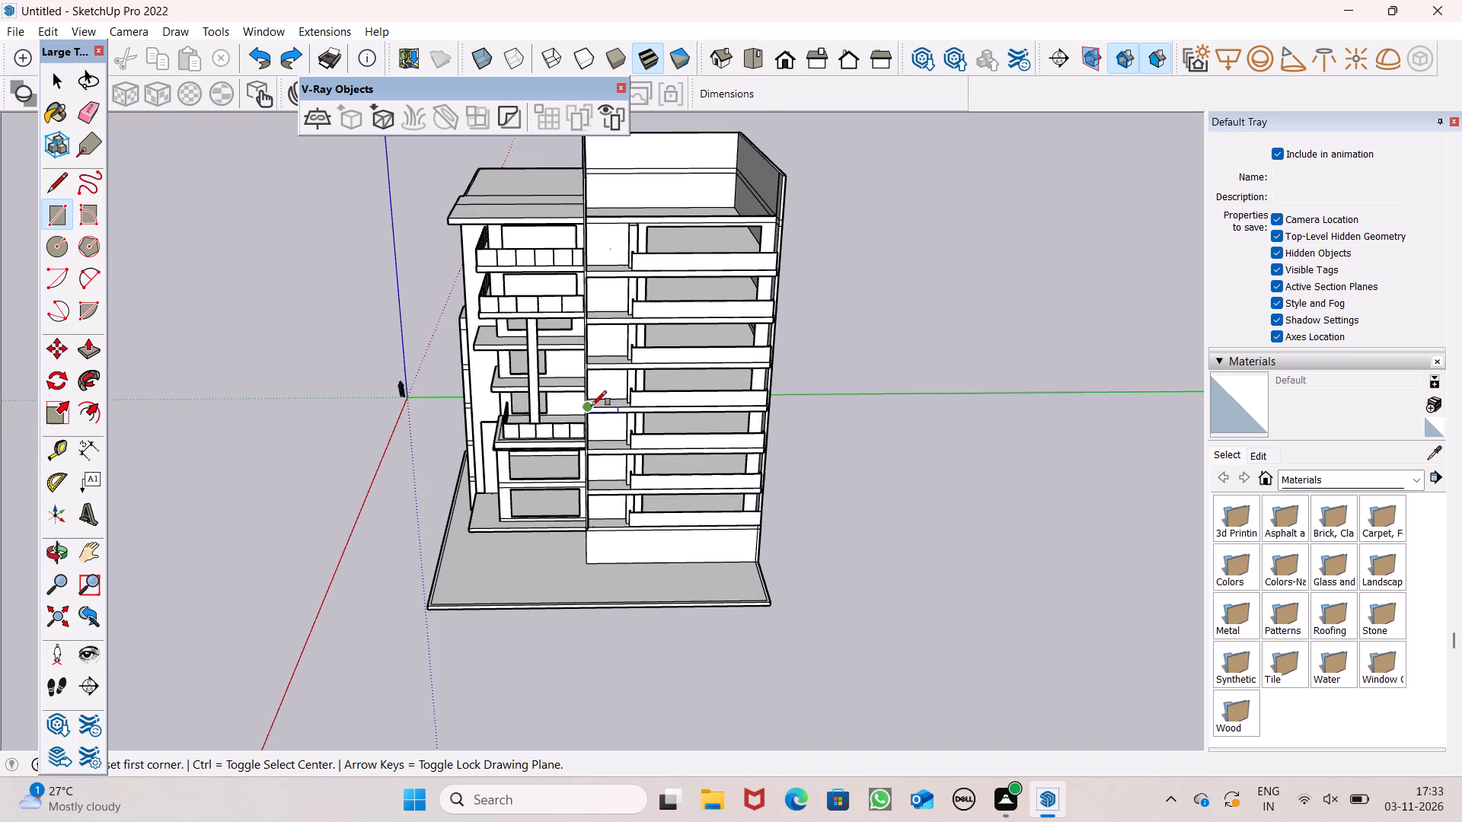
{"action": "scroll", "coordinate": [584, 398], "scroll_direction": "down", "scroll_amount": 2}
{"action": "middle_click_drag", "start_coordinate": [607, 460], "coordinate": [620, 544]}
{"action": "scroll", "coordinate": [657, 503], "scroll_direction": "up", "scroll_amount": 8}
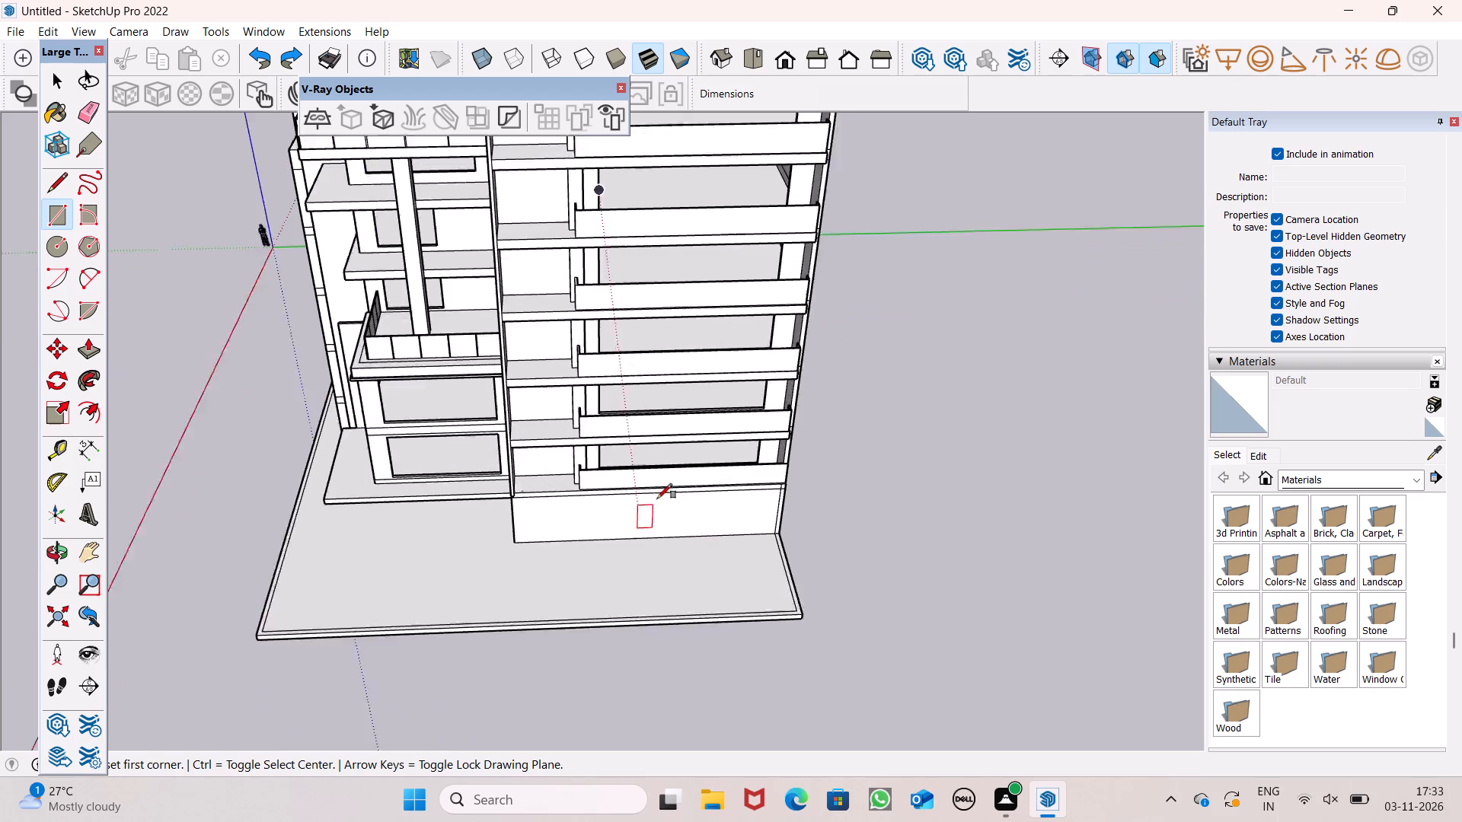
{"action": "scroll", "coordinate": [627, 481], "scroll_direction": "up", "scroll_amount": 5}
{"action": "scroll", "coordinate": [627, 481], "scroll_direction": "down", "scroll_amount": 1}
{"action": "scroll", "coordinate": [627, 481], "scroll_direction": "up", "scroll_amount": 2}
{"action": "scroll", "coordinate": [503, 451], "scroll_direction": "down", "scroll_amount": 3}
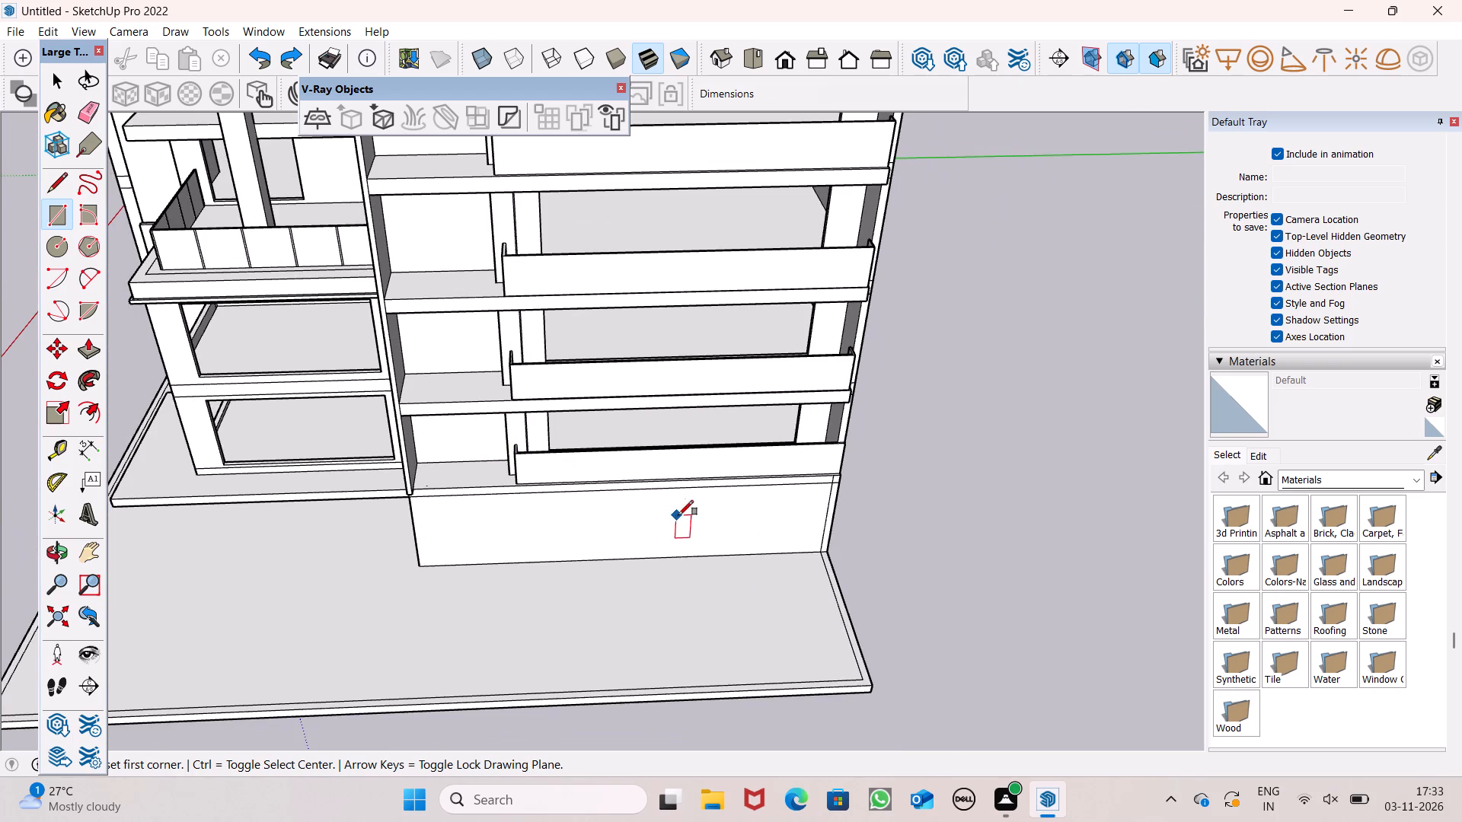
Draw two lines from the inner corner of the lowest parapet's top face to its outer edges, about 2 3/4" and 2 5/16" long.
{"action": "scroll", "coordinate": [683, 514], "scroll_direction": "up", "scroll_amount": 5}
{"action": "scroll", "coordinate": [457, 451], "scroll_direction": "up", "scroll_amount": 5}
{"action": "scroll", "coordinate": [271, 371], "scroll_direction": "down", "scroll_amount": 3}
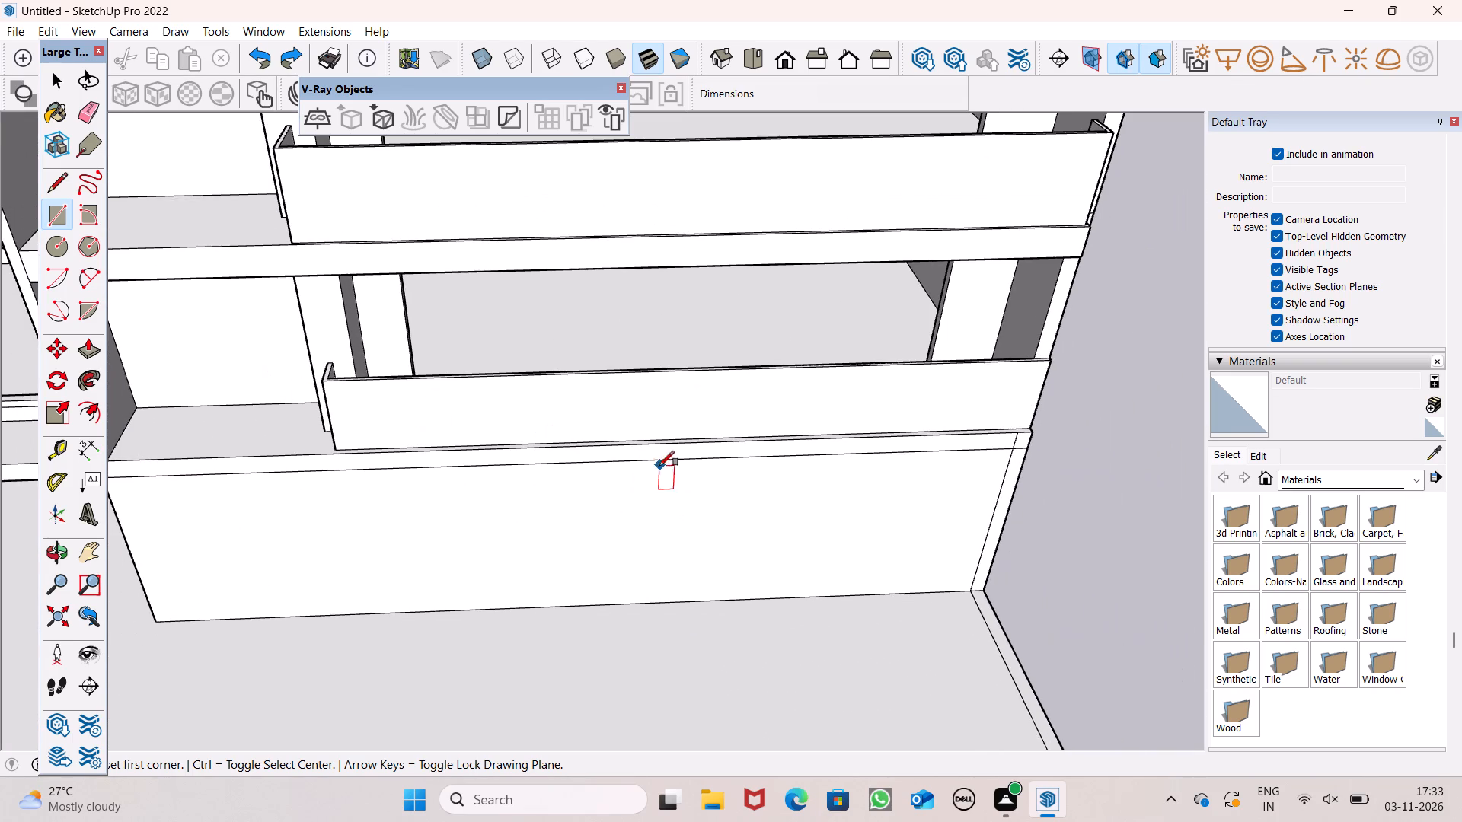
{"action": "scroll", "coordinate": [651, 441], "scroll_direction": "down", "scroll_amount": 1}
{"action": "scroll", "coordinate": [395, 417], "scroll_direction": "up", "scroll_amount": 5}
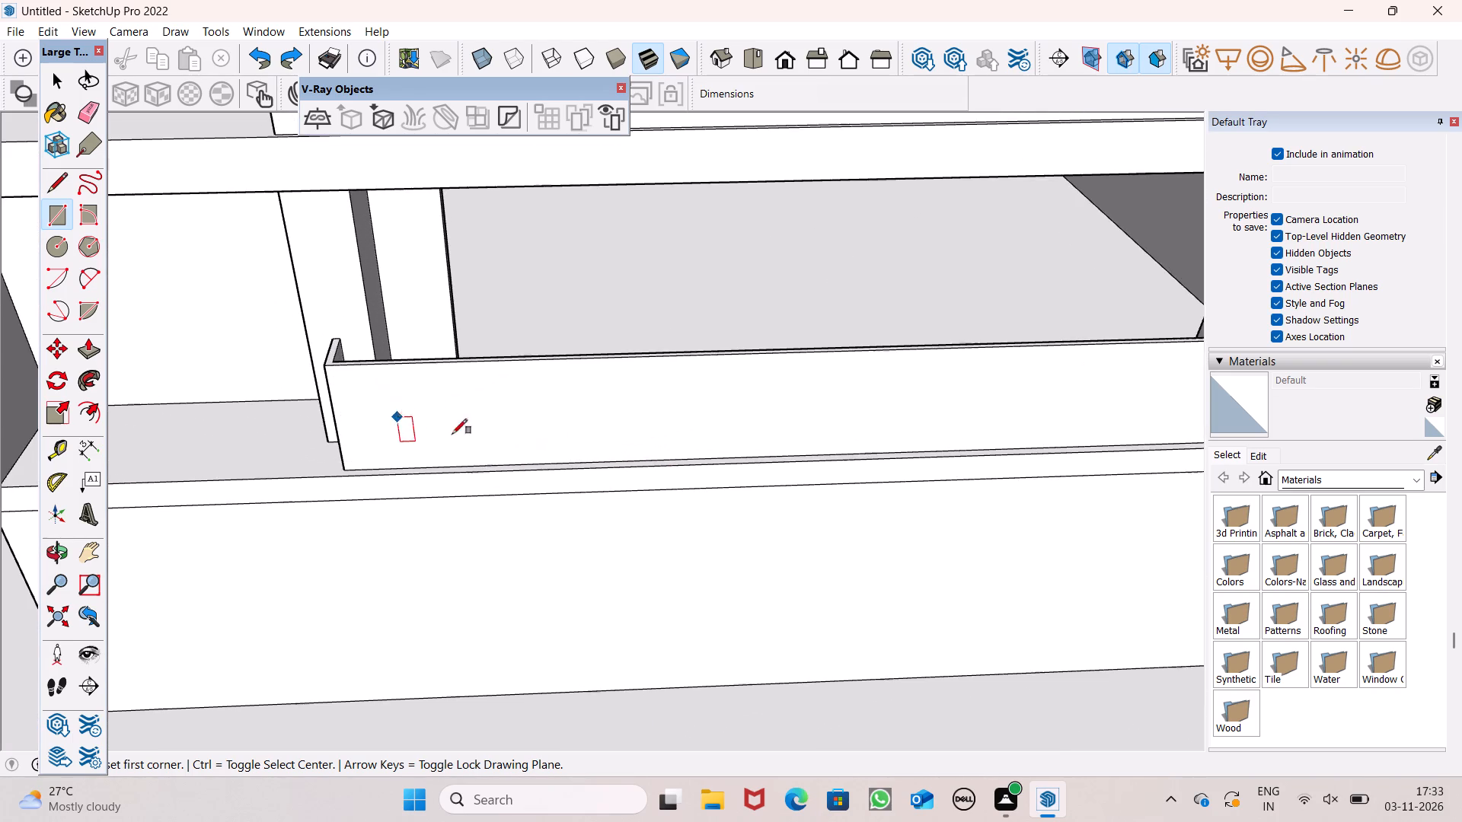
{"action": "middle_click_drag", "start_coordinate": [508, 484], "coordinate": [506, 492]}
{"action": "scroll", "coordinate": [509, 491], "scroll_direction": "up", "scroll_amount": 1}
{"action": "scroll", "coordinate": [515, 409], "scroll_direction": "down", "scroll_amount": 3}
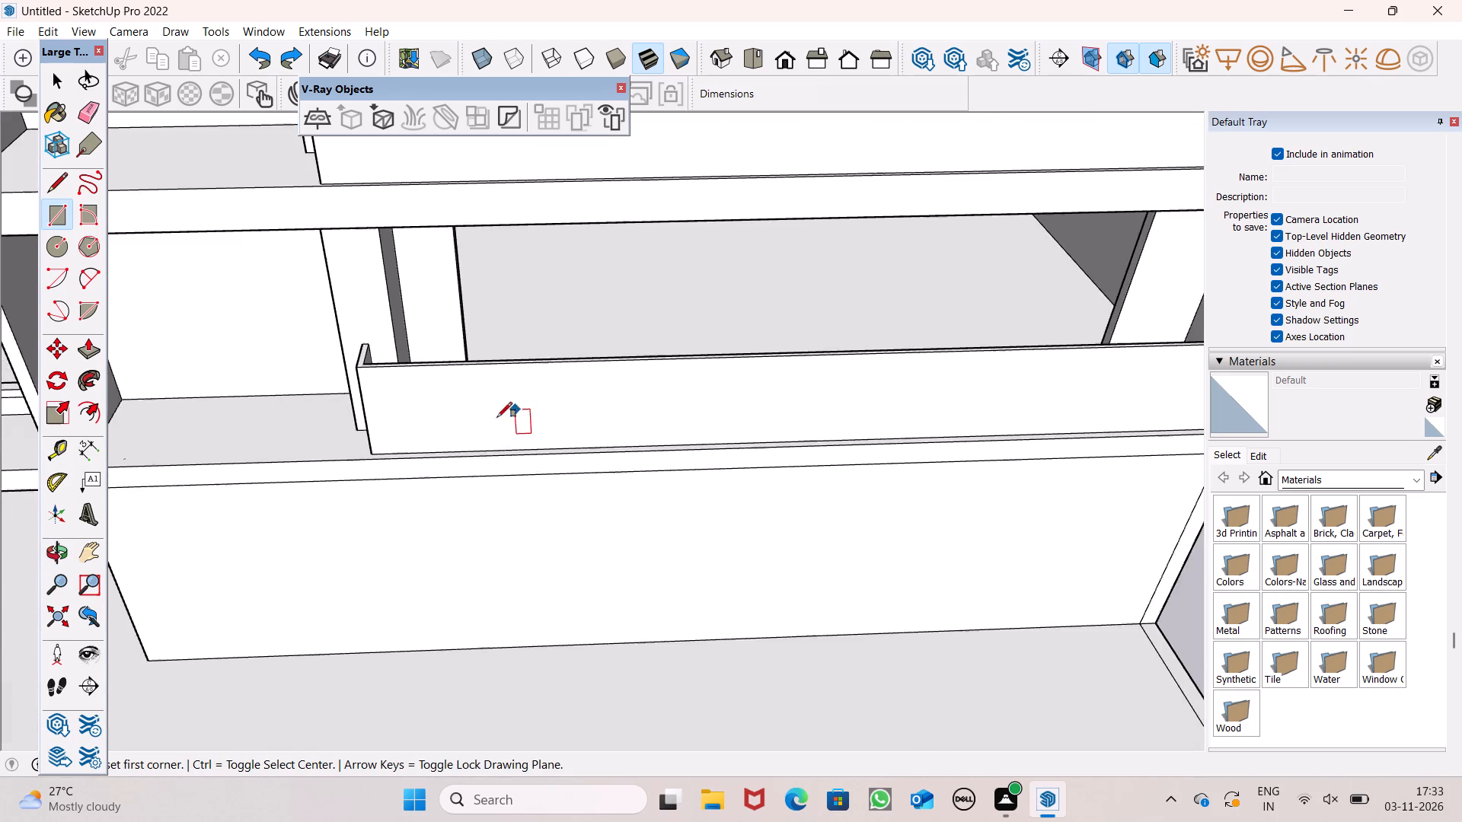
{"action": "middle_click_drag", "start_coordinate": [551, 444], "coordinate": [682, 471]}
{"action": "scroll", "coordinate": [651, 384], "scroll_direction": "down", "scroll_amount": 1}
{"action": "left_click", "coordinate": [59, 194]}
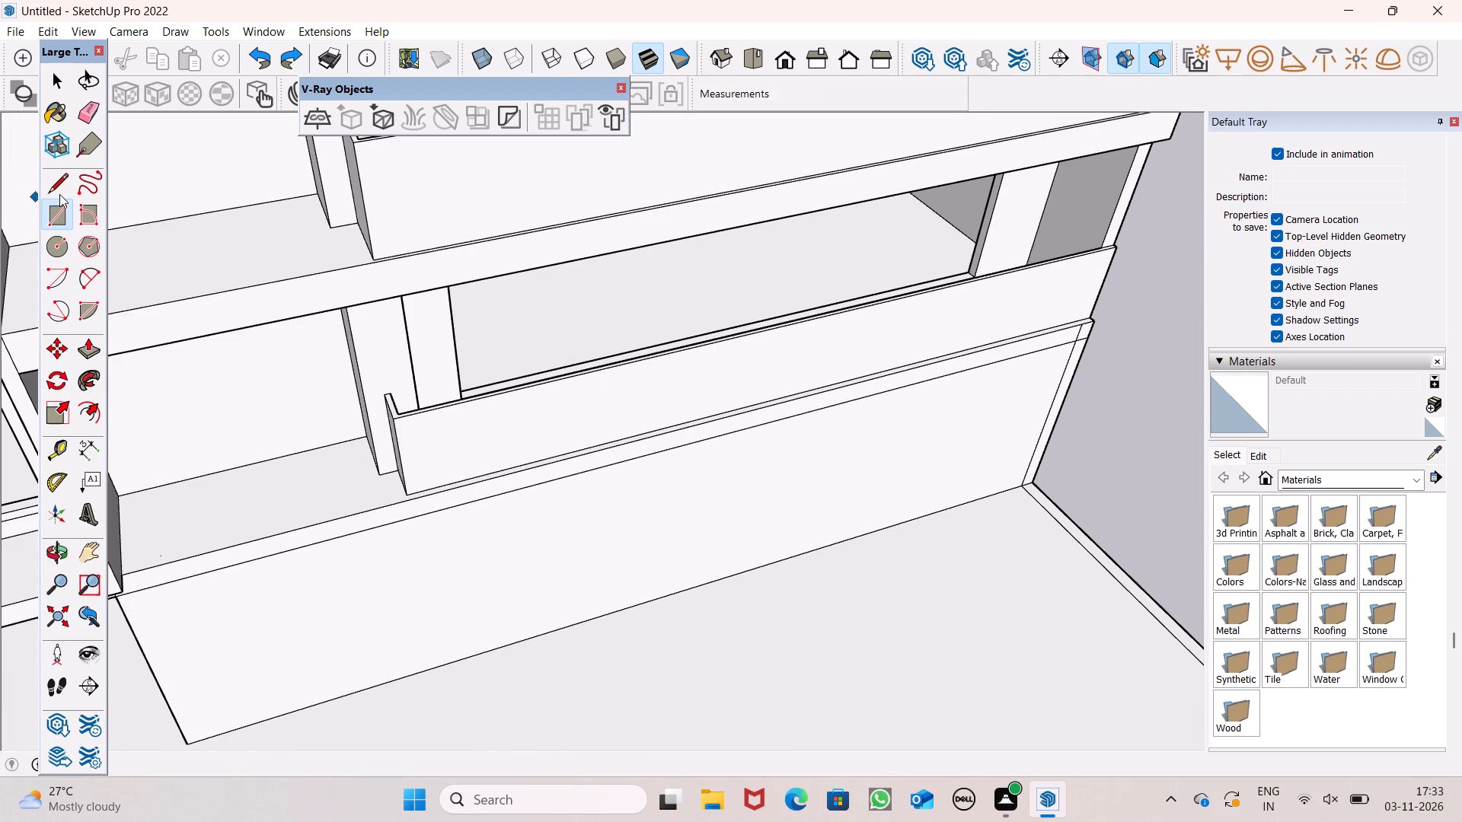
{"action": "scroll", "coordinate": [351, 419], "scroll_direction": "up", "scroll_amount": 7}
{"action": "scroll", "coordinate": [473, 415], "scroll_direction": "up", "scroll_amount": 13}
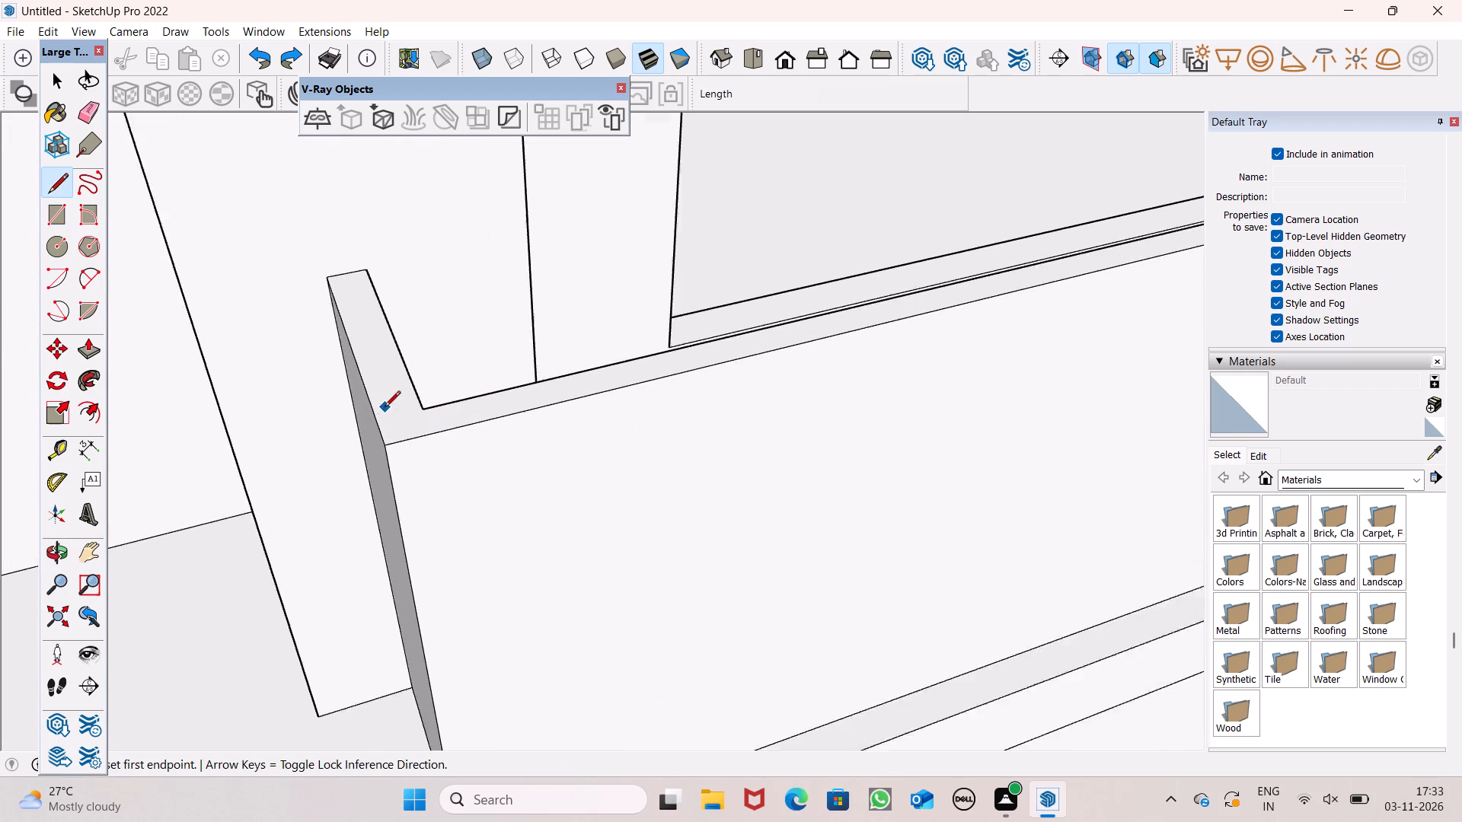
{"action": "scroll", "coordinate": [385, 408], "scroll_direction": "up", "scroll_amount": 2}
{"action": "left_click", "coordinate": [439, 403]}
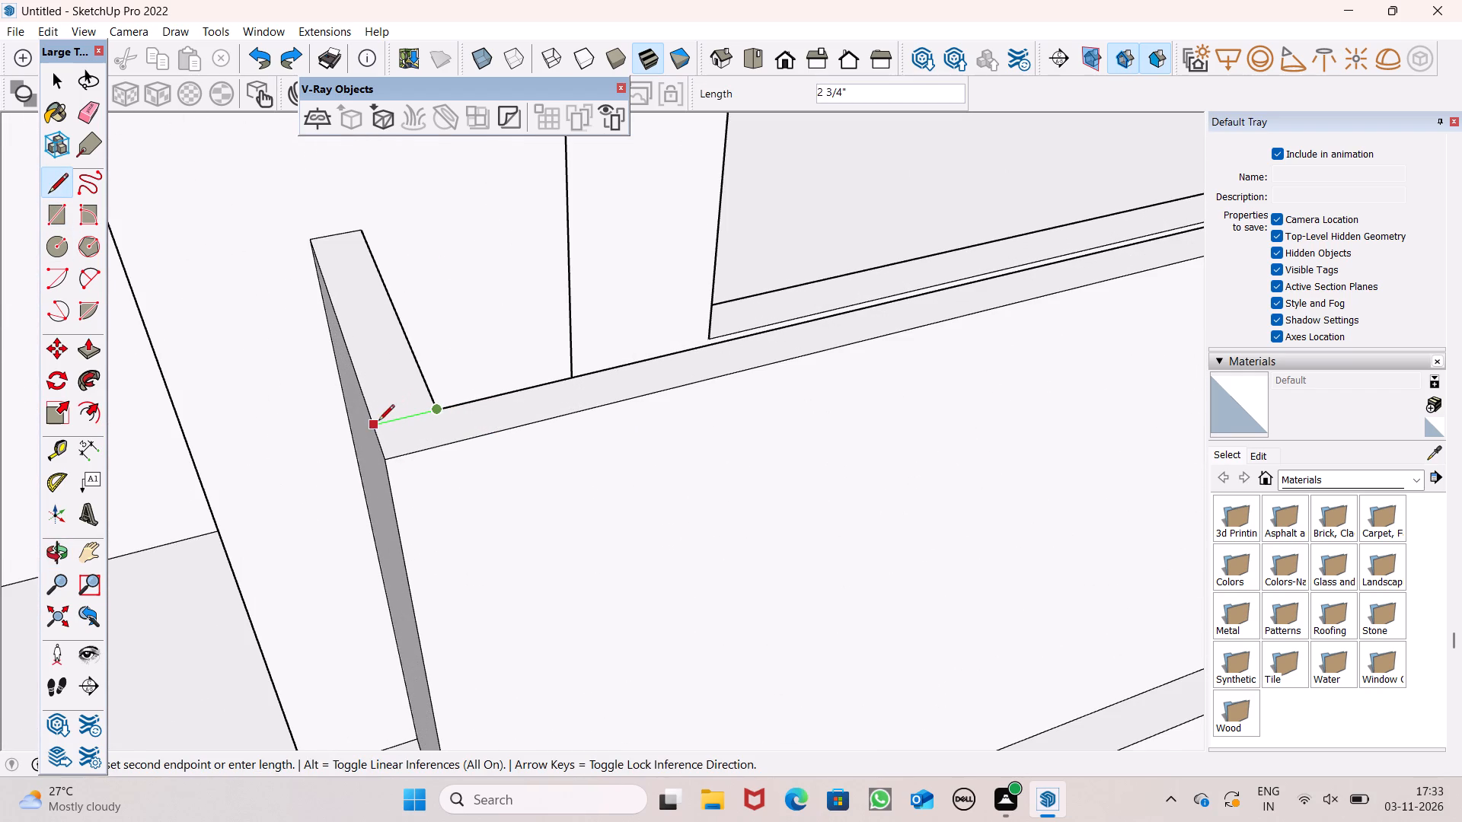
{"action": "left_click", "coordinate": [377, 422]}
{"action": "left_click", "coordinate": [440, 410]}
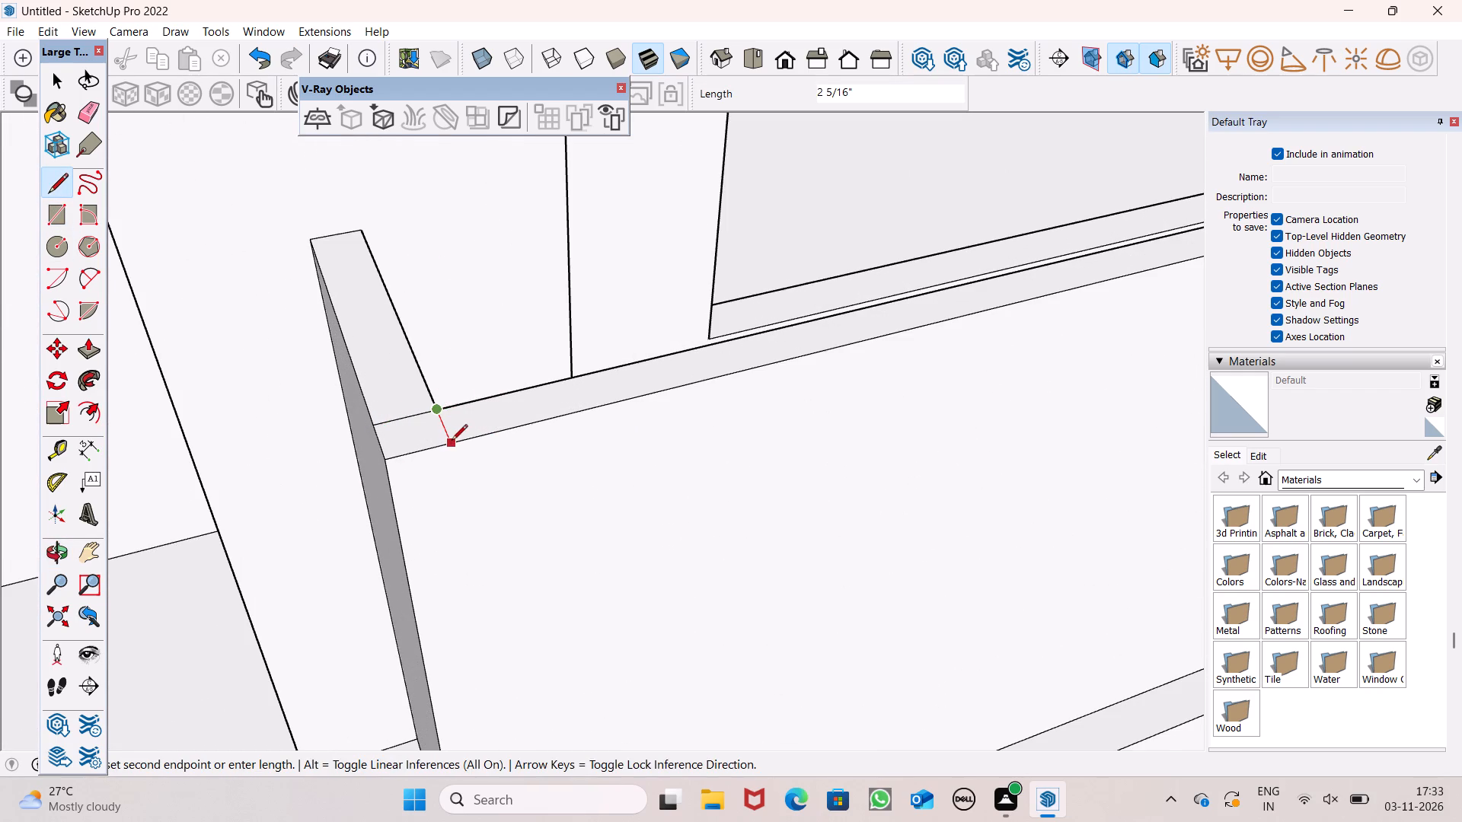
{"action": "left_click", "coordinate": [452, 441]}
Draw a 4' vertical line down the lowest parapet's front face, from the end of the 2 5/16" line to the bottom edge.
{"action": "scroll", "coordinate": [509, 294], "scroll_direction": "down", "scroll_amount": 9}
{"action": "middle_click_drag", "start_coordinate": [468, 368], "coordinate": [487, 391]}
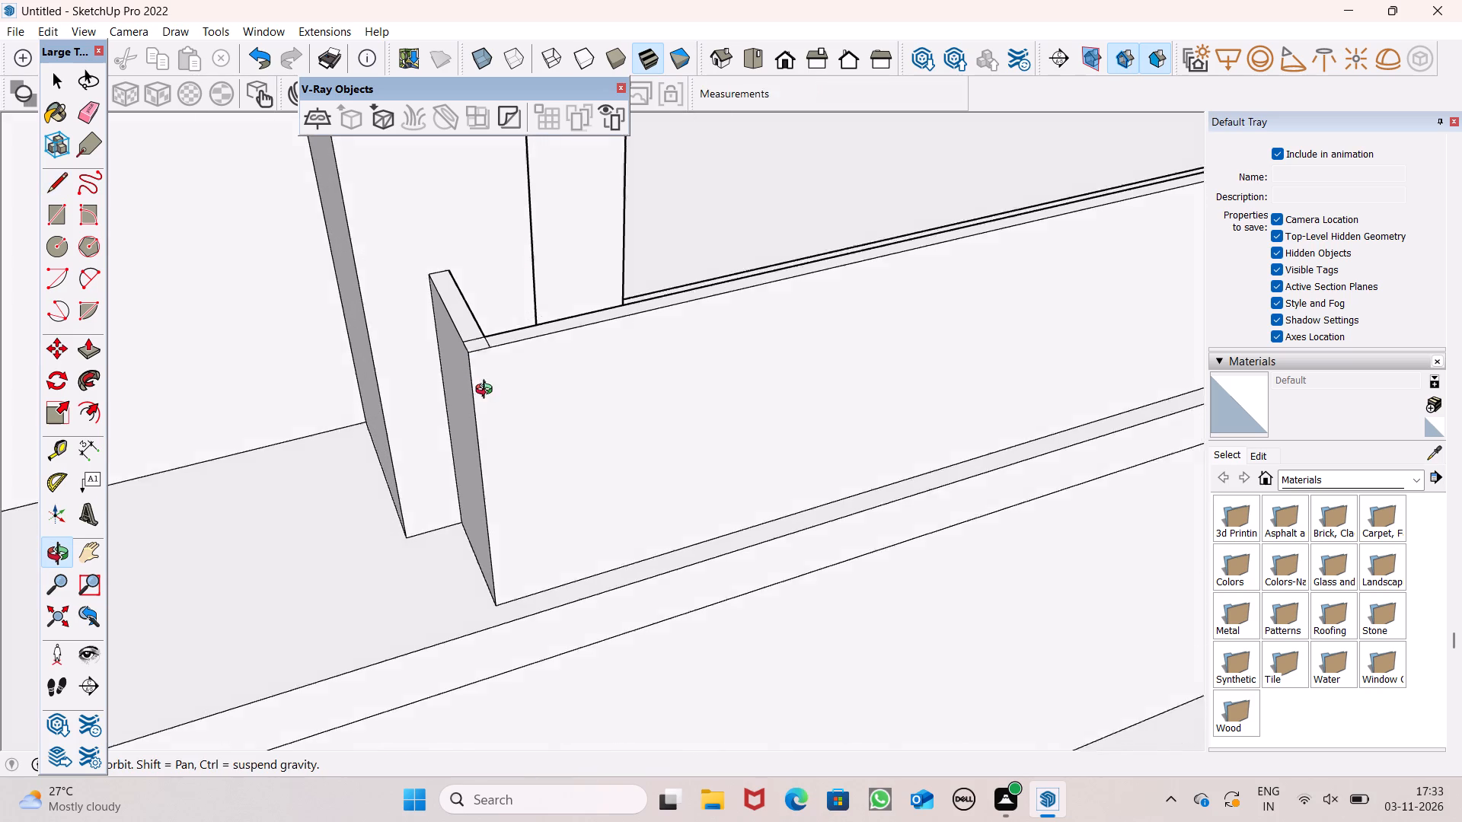
{"action": "middle_click_drag", "start_coordinate": [487, 391], "coordinate": [503, 397]}
{"action": "scroll", "coordinate": [505, 341], "scroll_direction": "down", "scroll_amount": 4}
{"action": "scroll", "coordinate": [494, 397], "scroll_direction": "up", "scroll_amount": 7}
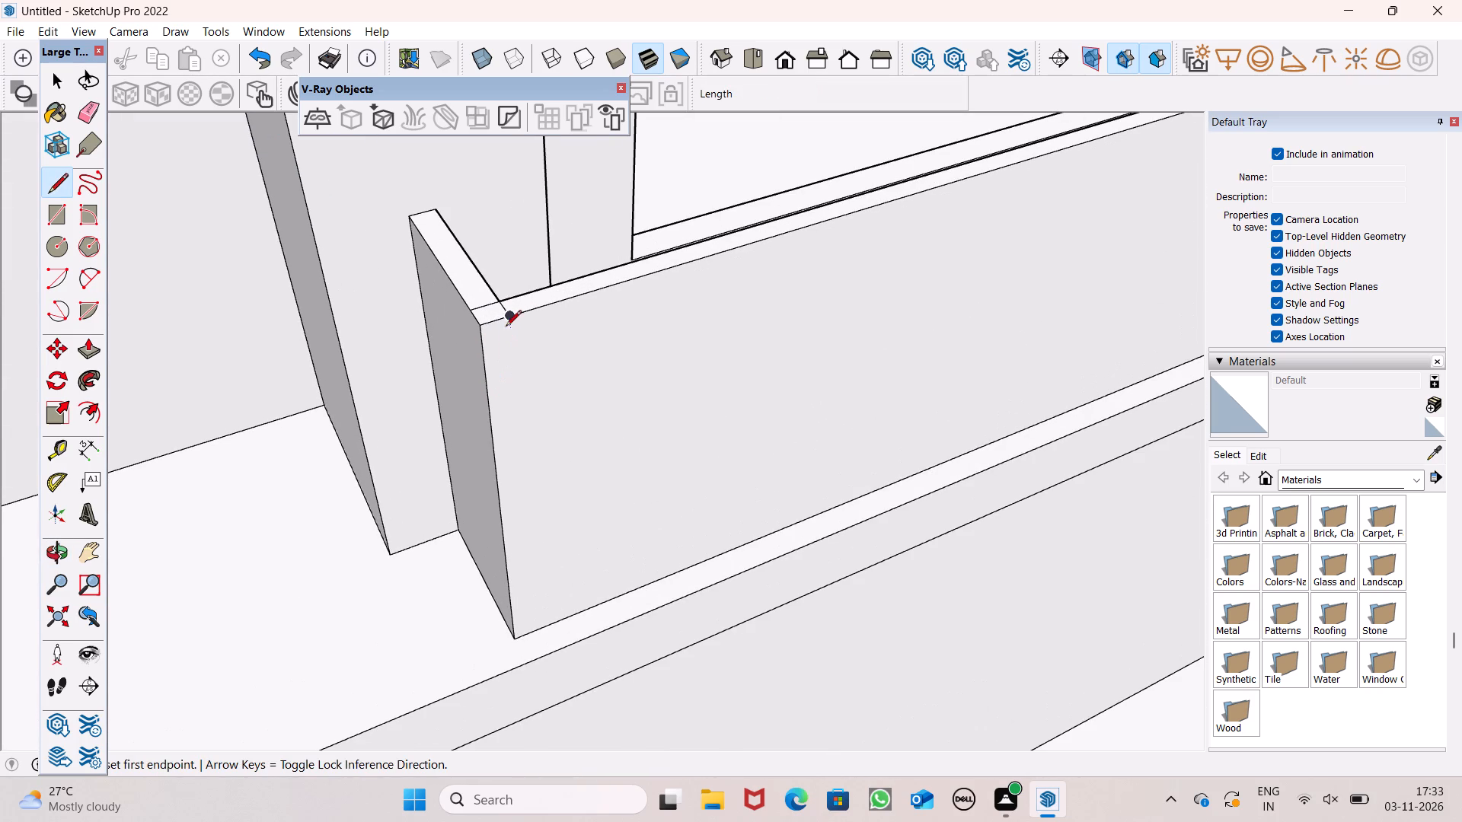
{"action": "left_click", "coordinate": [508, 320]}
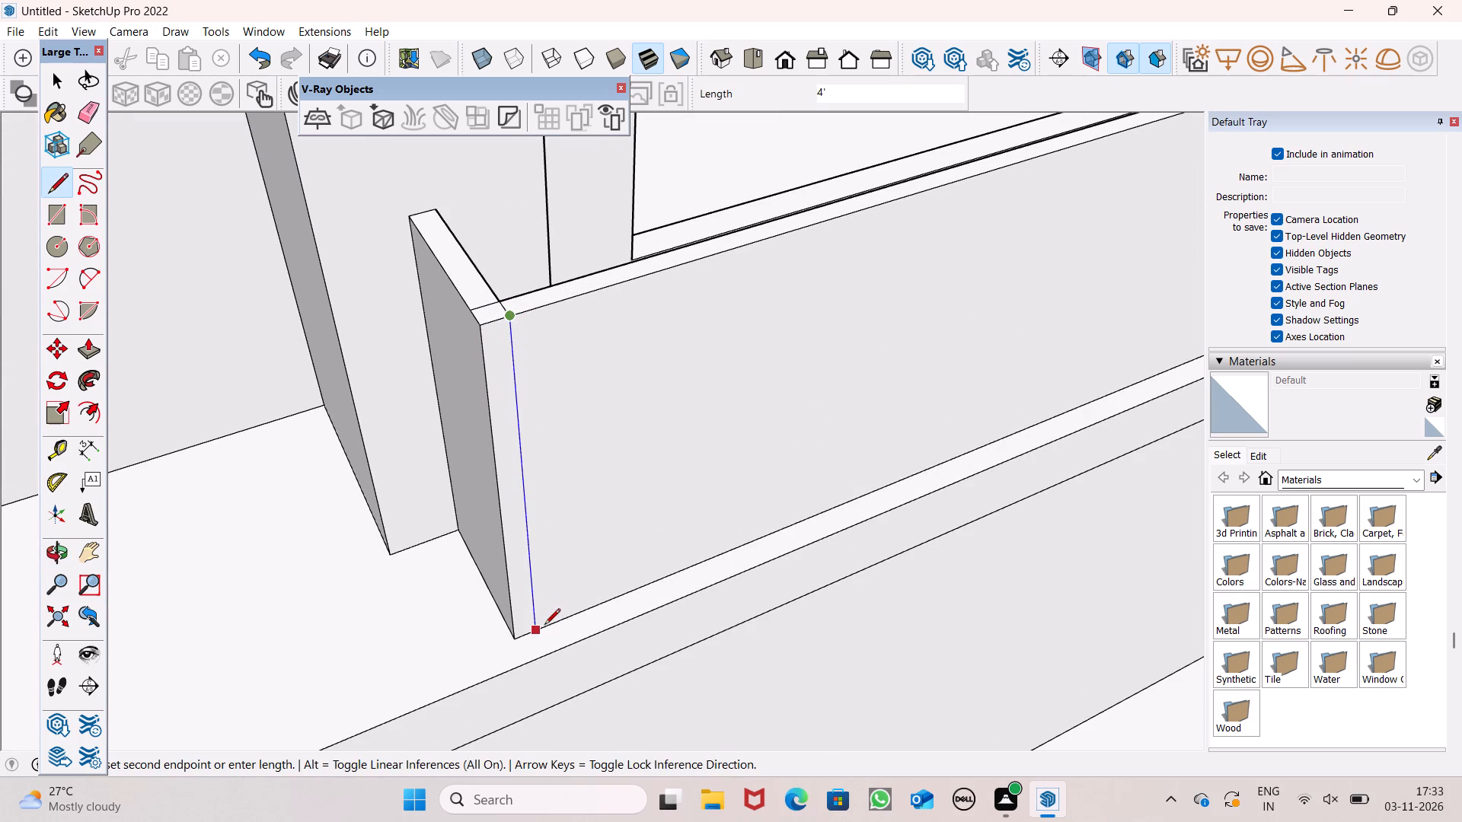
{"action": "left_click", "coordinate": [544, 626]}
Push the narrow corner strip on the lowest parapet's front face inward by 2 5/16".
{"action": "left_click", "coordinate": [95, 358]}
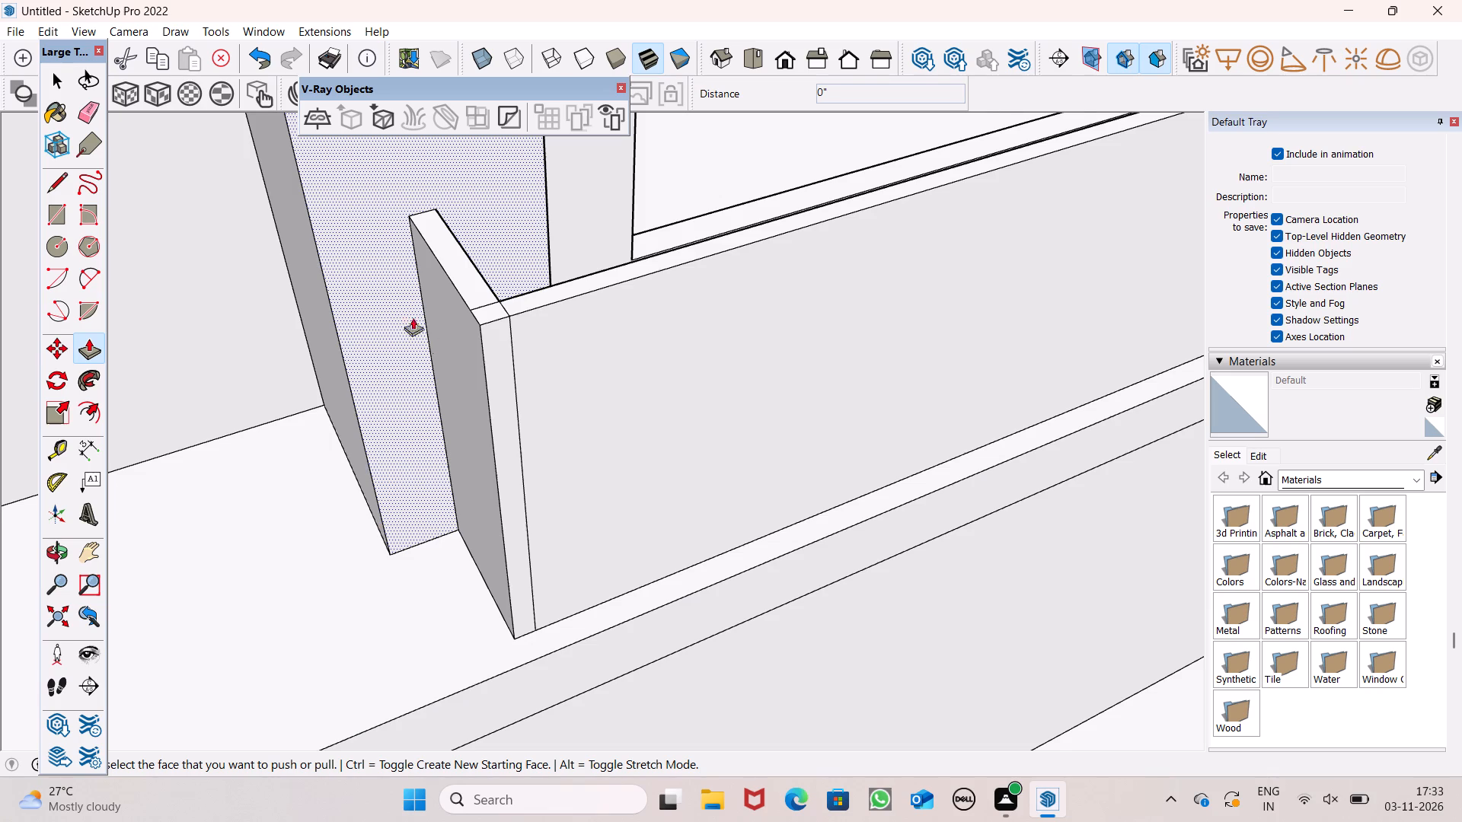
{"action": "scroll", "coordinate": [466, 358], "scroll_direction": "down", "scroll_amount": 6}
{"action": "middle_click_drag", "start_coordinate": [501, 374], "coordinate": [646, 494]}
{"action": "scroll", "coordinate": [500, 429], "scroll_direction": "up", "scroll_amount": 3}
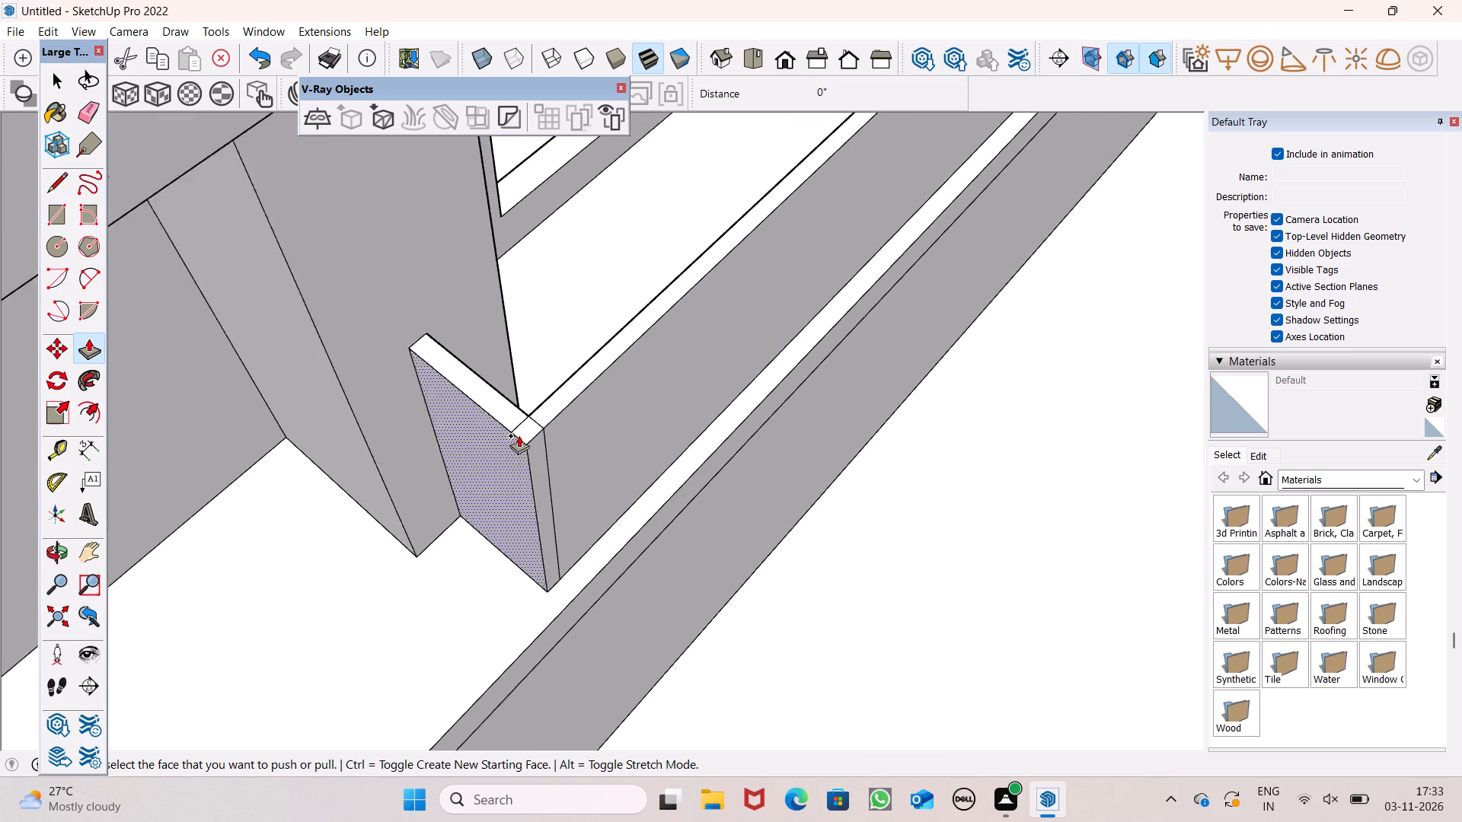
{"action": "scroll", "coordinate": [519, 435], "scroll_direction": "up", "scroll_amount": 11}
{"action": "left_click_drag", "start_coordinate": [544, 446], "coordinate": [486, 419]}
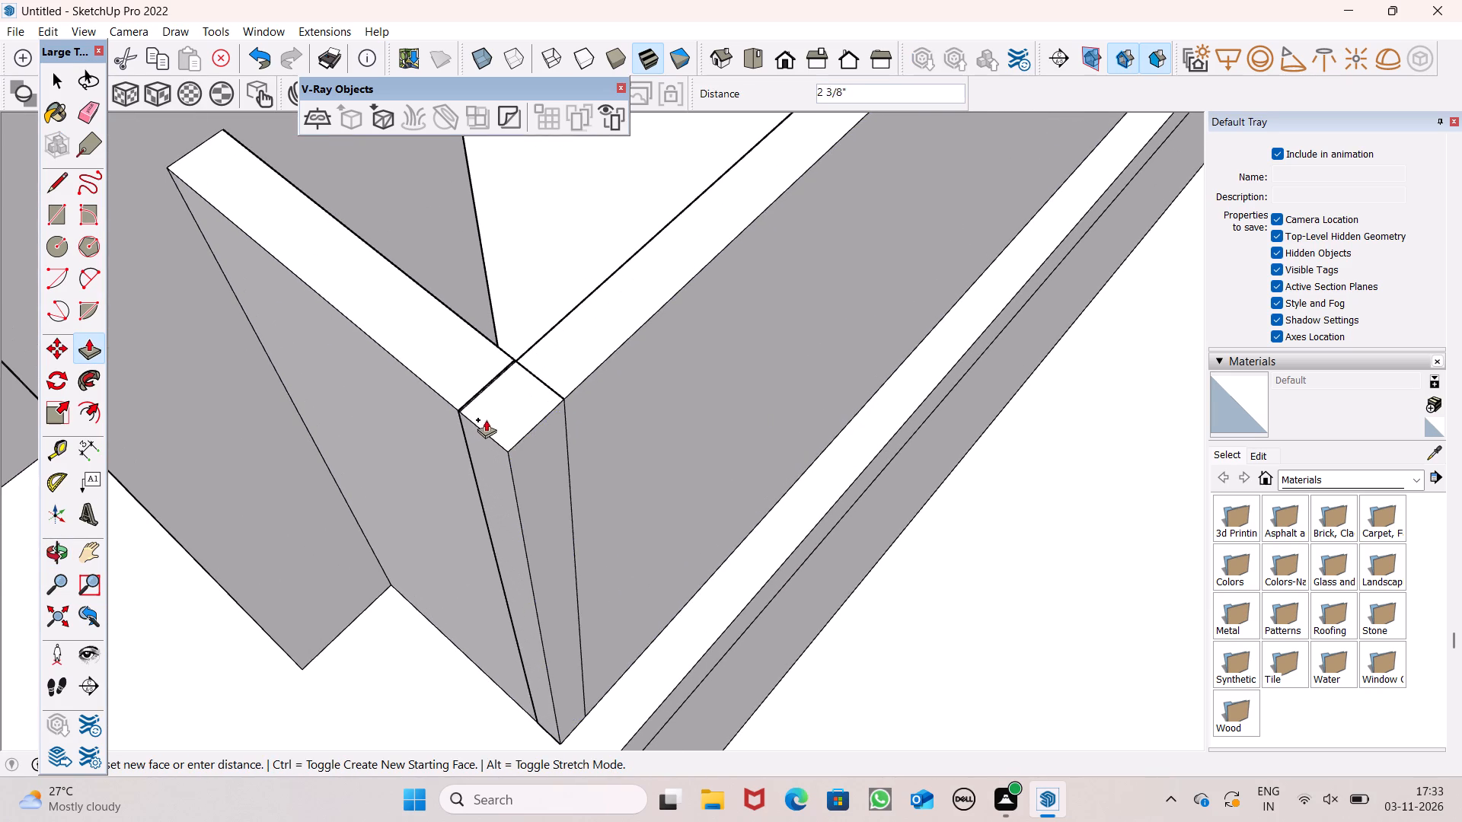
{"action": "left_click_drag", "start_coordinate": [486, 419], "coordinate": [468, 414]}
Examine the pushed parapet corner, the parapet's other end and the balconies above from several angles.
{"action": "scroll", "coordinate": [445, 392], "scroll_direction": "down", "scroll_amount": 2}
{"action": "middle_click_drag", "start_coordinate": [547, 451], "coordinate": [420, 458]}
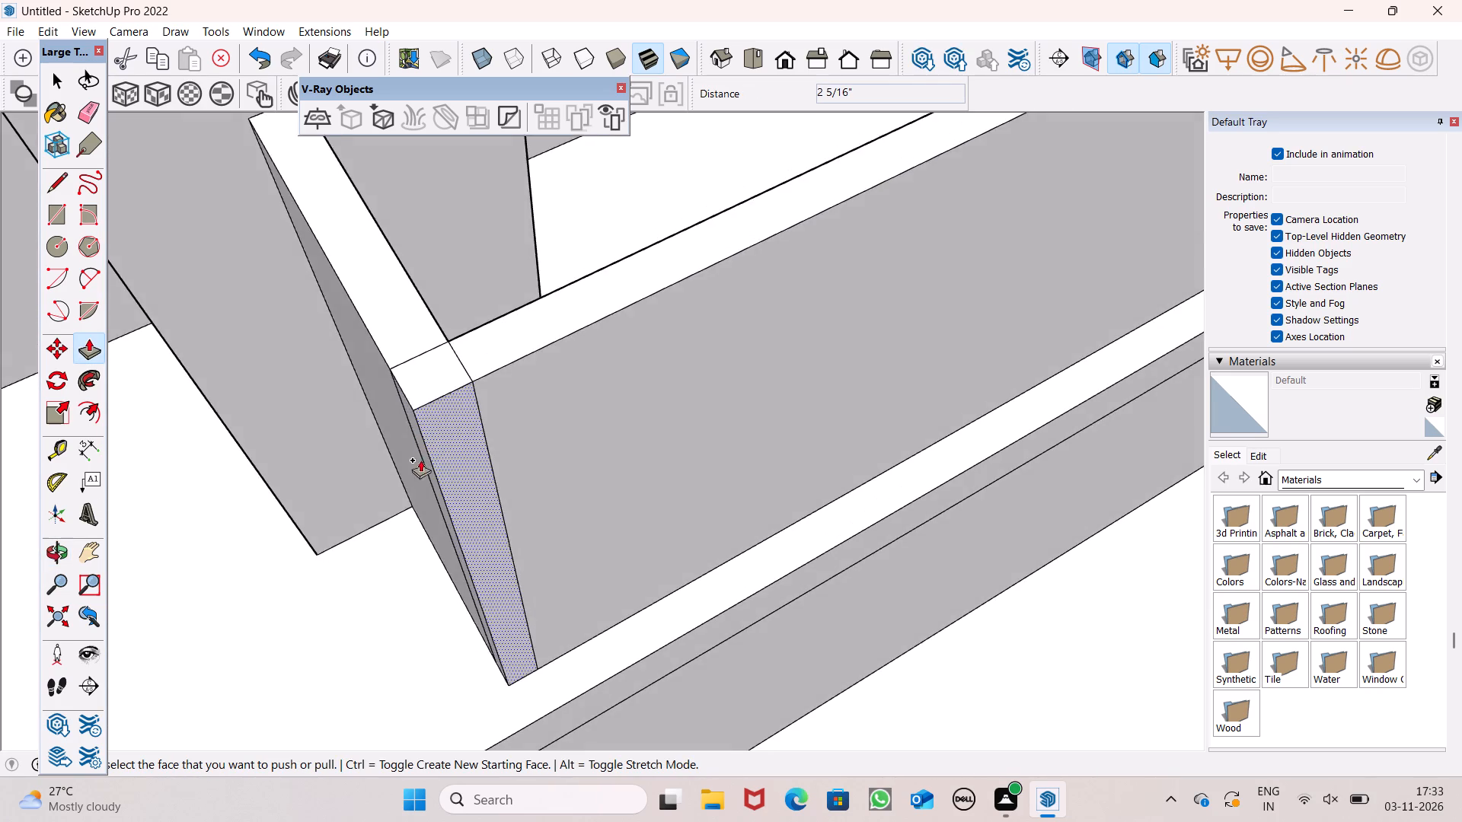
{"action": "scroll", "coordinate": [439, 380], "scroll_direction": "down", "scroll_amount": 19}
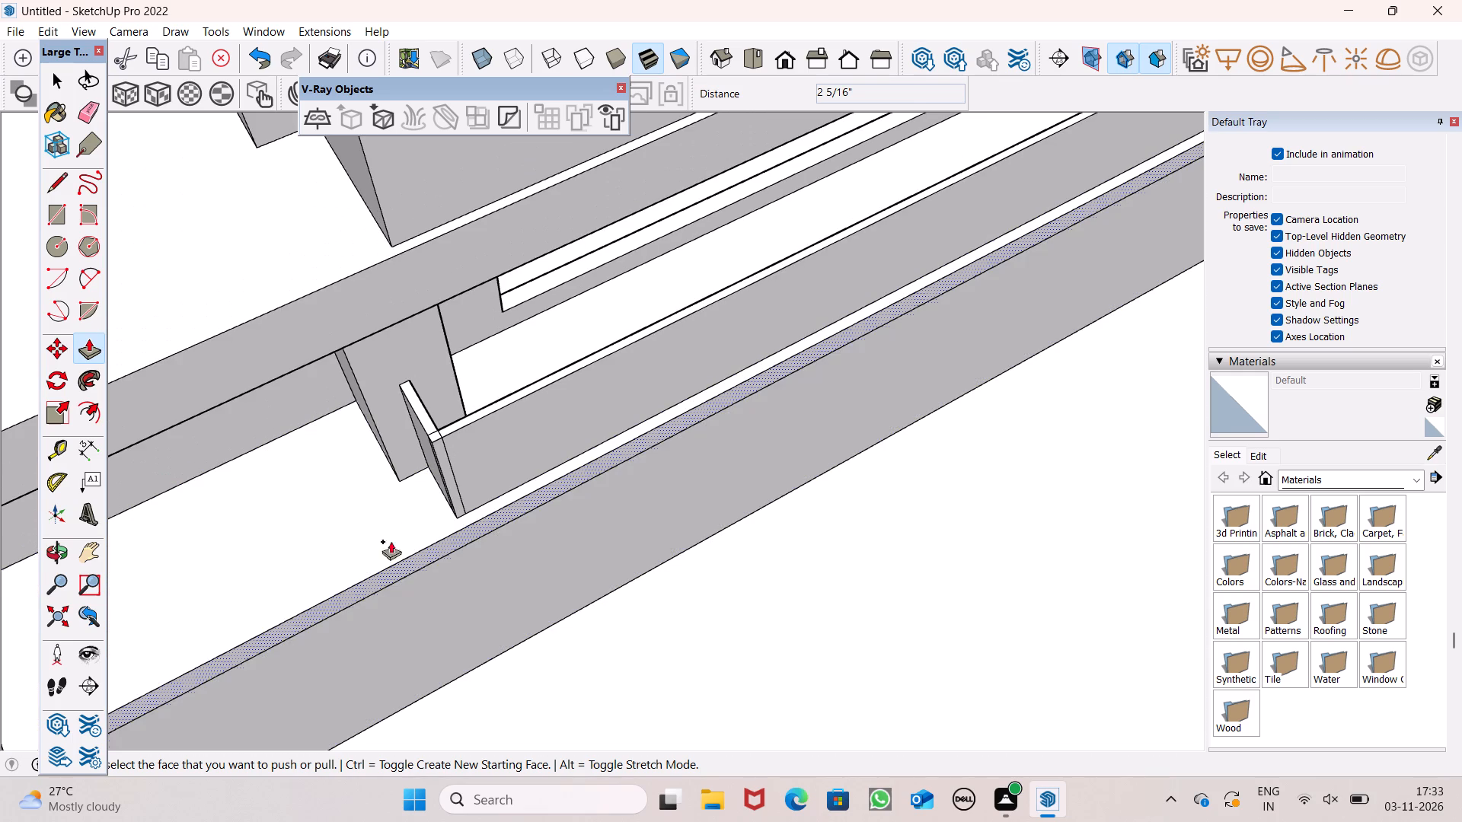
{"action": "scroll", "coordinate": [461, 438], "scroll_direction": "down", "scroll_amount": 2}
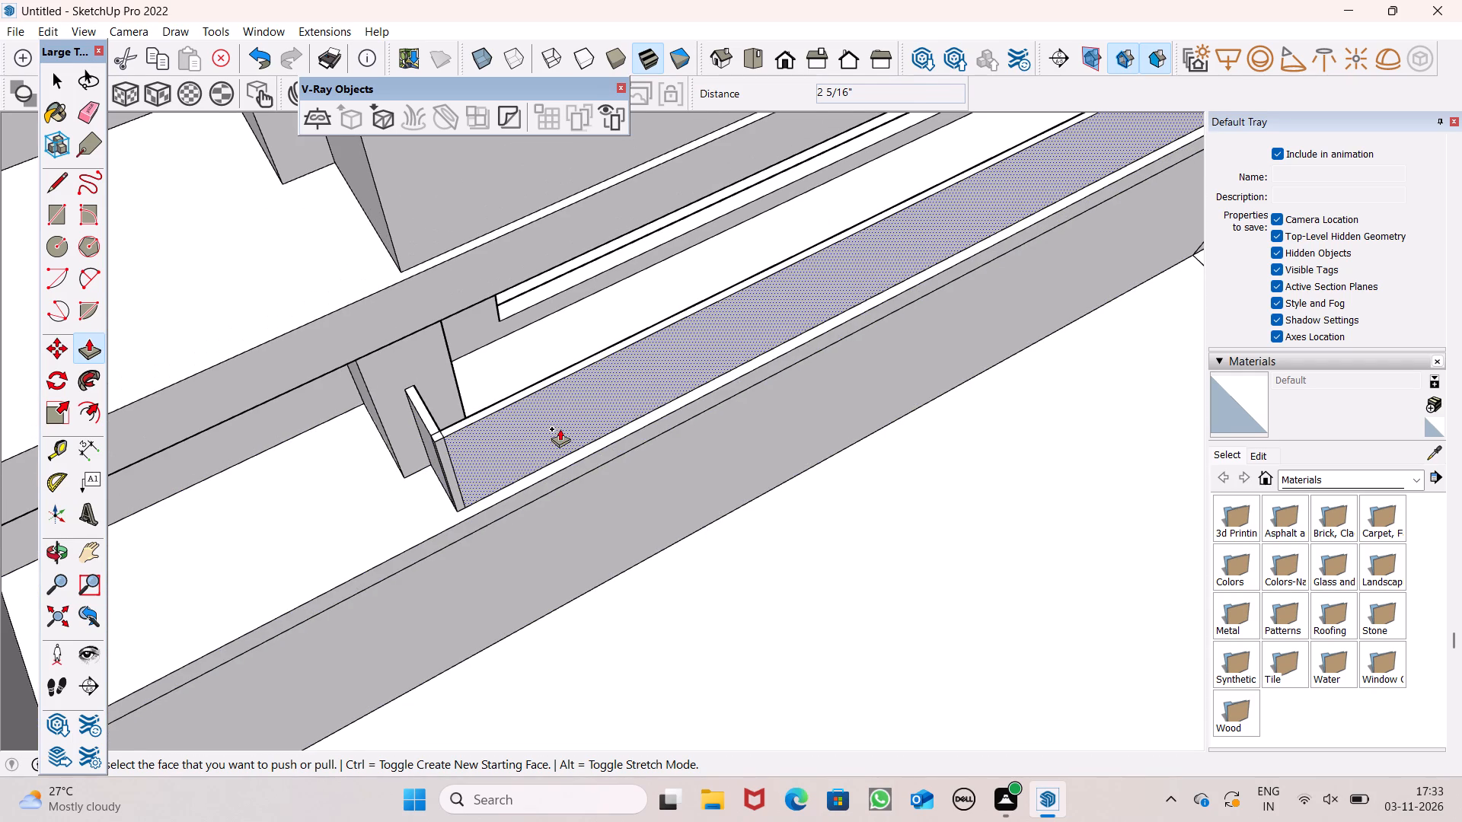
{"action": "scroll", "coordinate": [633, 462], "scroll_direction": "down", "scroll_amount": 4}
{"action": "middle_click_drag", "start_coordinate": [781, 521], "coordinate": [774, 521]}
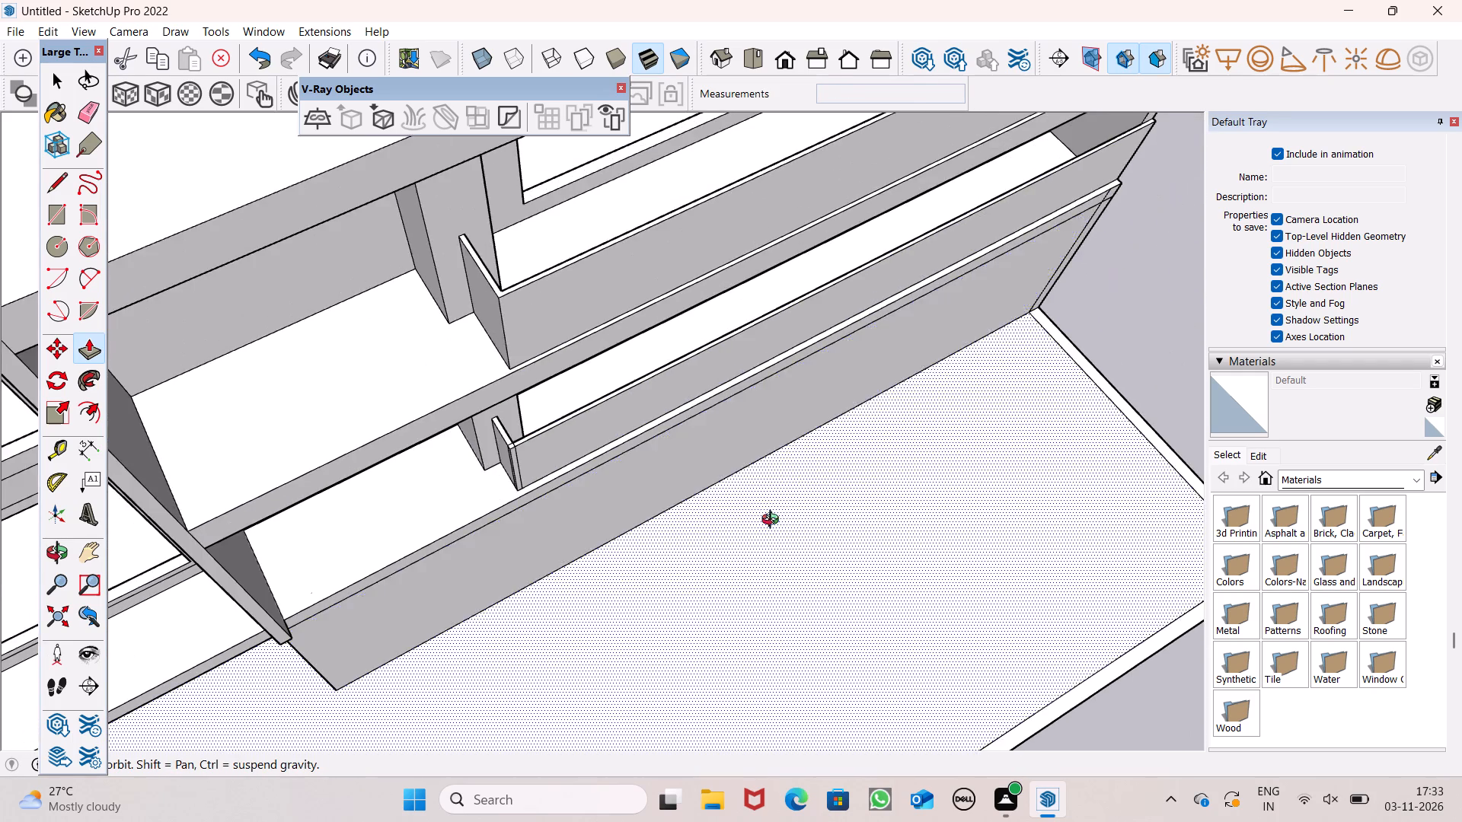
{"action": "middle_click_drag", "start_coordinate": [774, 521], "coordinate": [480, 398]}
{"action": "scroll", "coordinate": [443, 365], "scroll_direction": "down", "scroll_amount": 6}
{"action": "scroll", "coordinate": [809, 468], "scroll_direction": "up", "scroll_amount": 5}
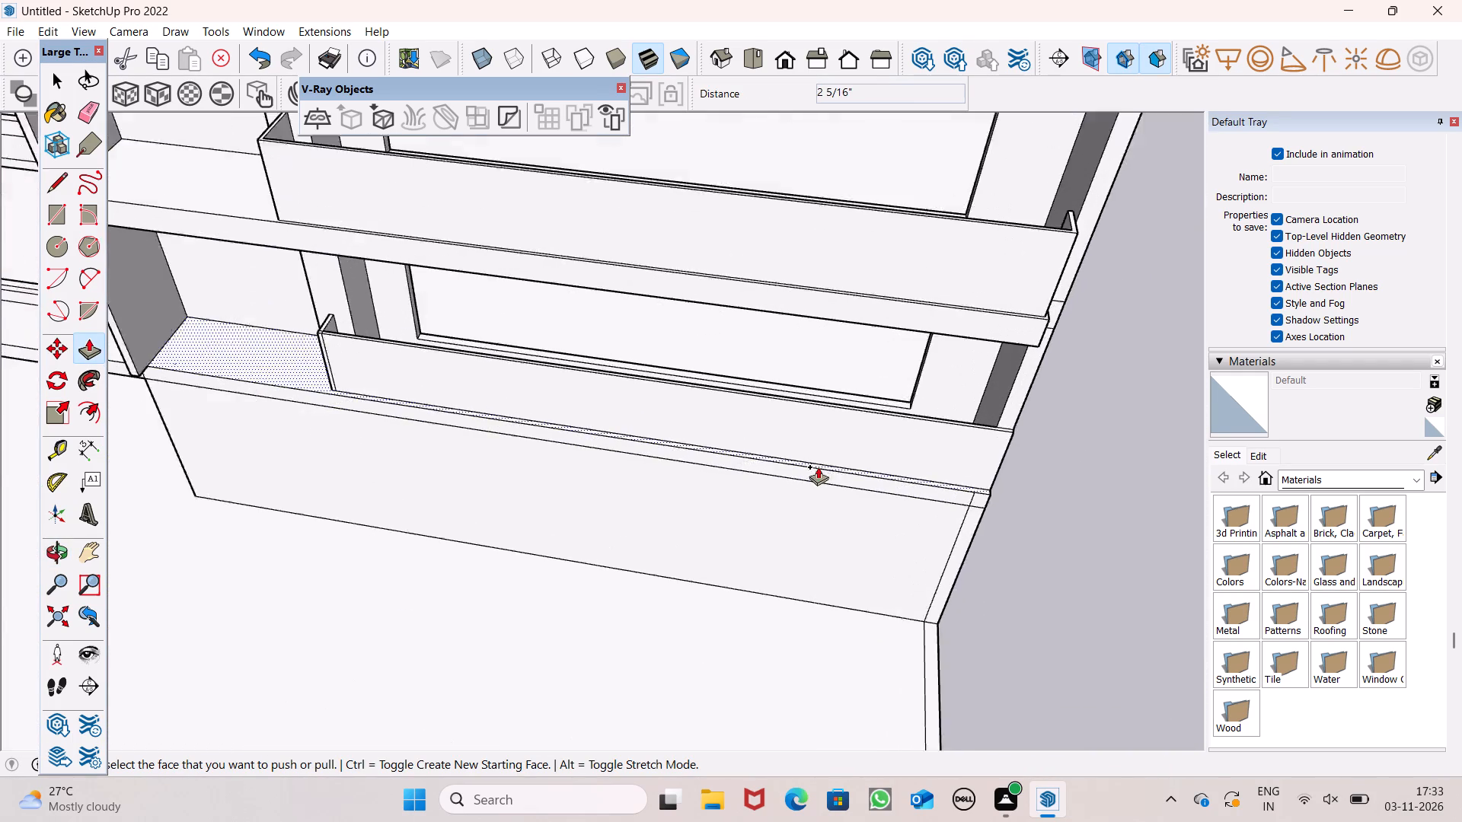
{"action": "scroll", "coordinate": [818, 467], "scroll_direction": "up", "scroll_amount": 3}
{"action": "scroll", "coordinate": [733, 403], "scroll_direction": "down", "scroll_amount": 13}
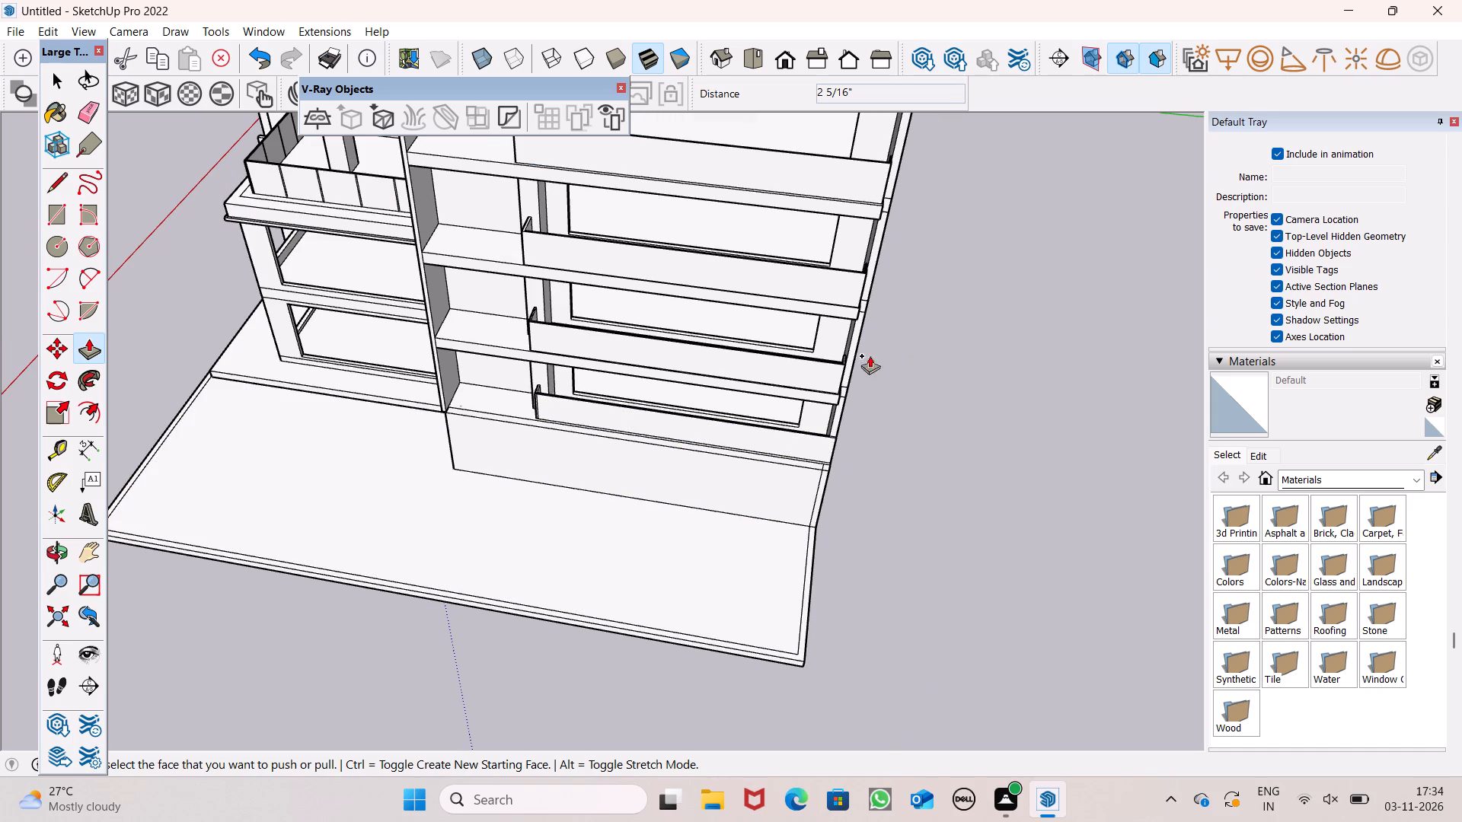
{"action": "scroll", "coordinate": [887, 403], "scroll_direction": "up", "scroll_amount": 1}
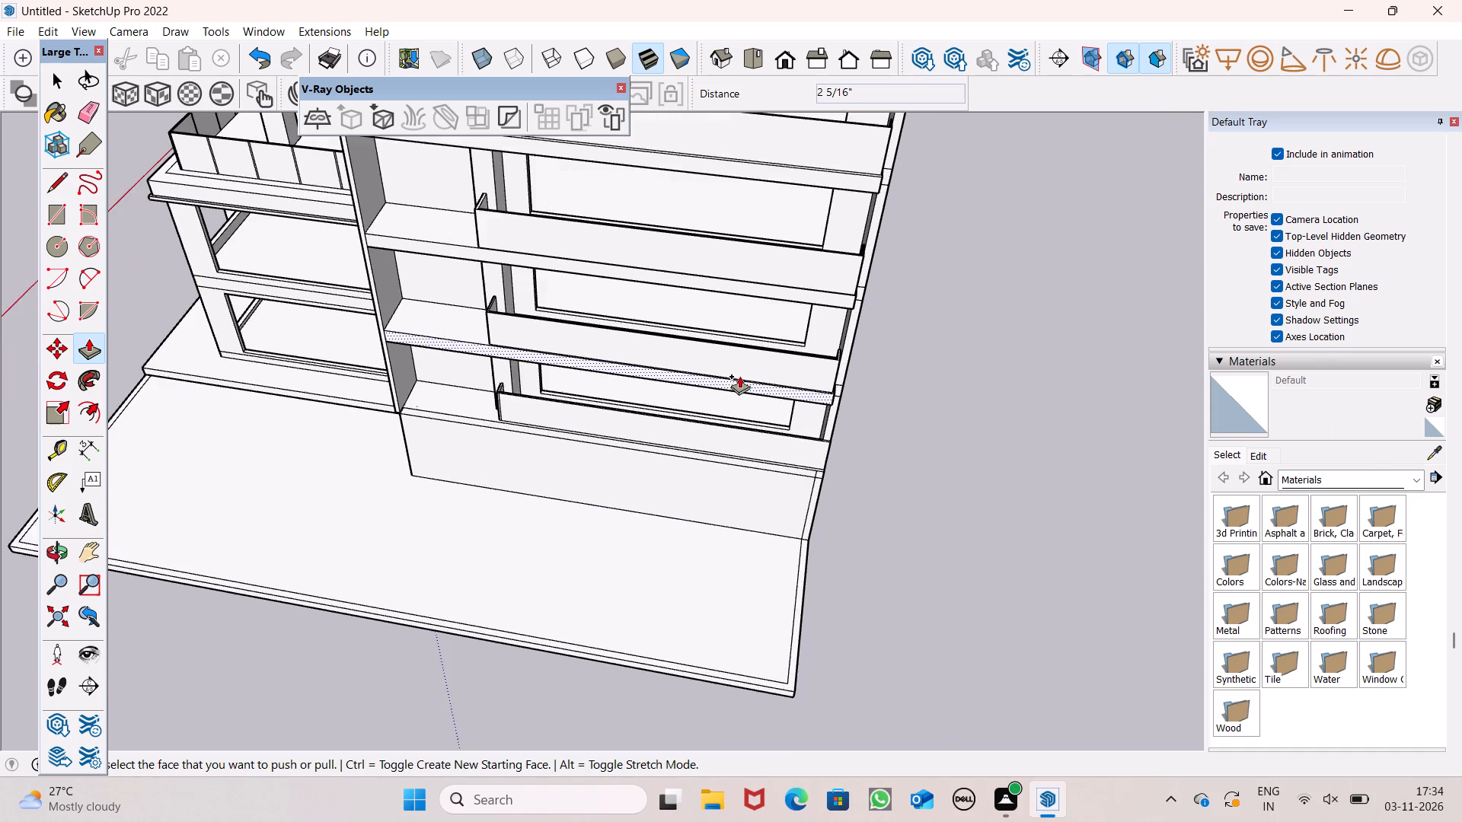
{"action": "middle_click_drag", "start_coordinate": [739, 374], "coordinate": [986, 380]}
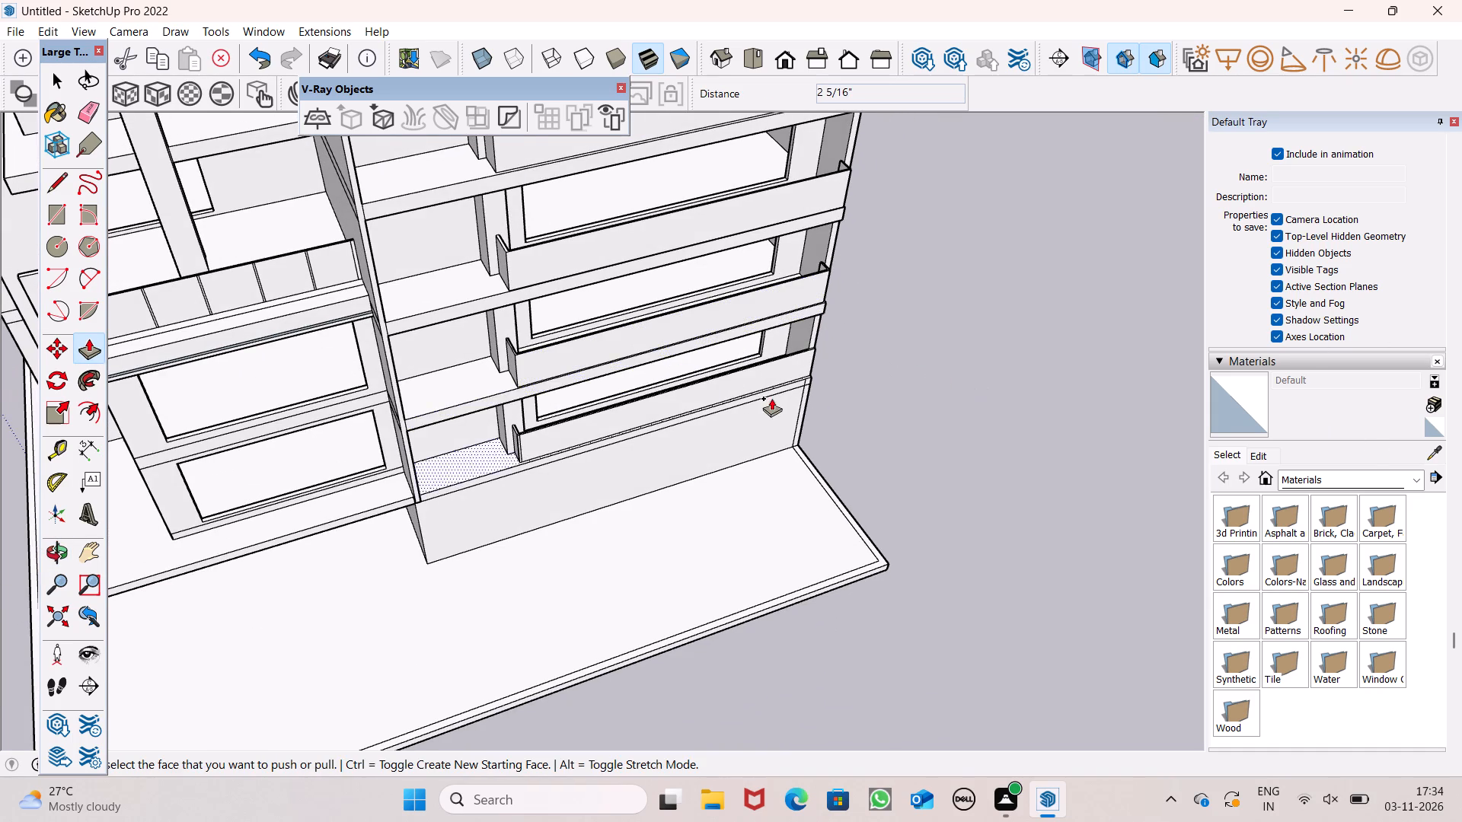
{"action": "scroll", "coordinate": [771, 398], "scroll_direction": "down", "scroll_amount": 4}
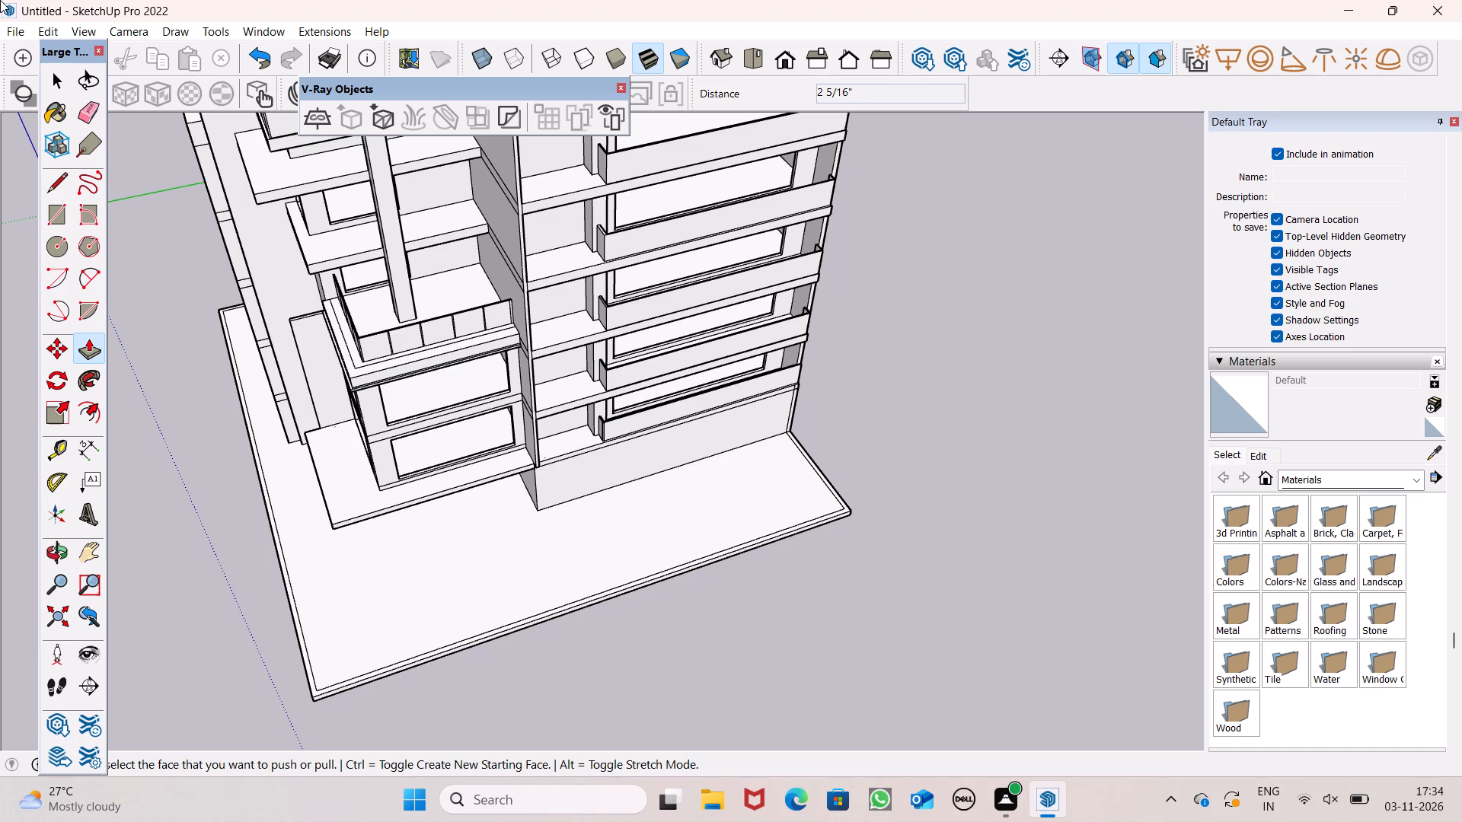
{"action": "scroll", "coordinate": [11, 152], "scroll_direction": "up", "scroll_amount": 2}
{"action": "scroll", "coordinate": [838, 279], "scroll_direction": "down", "scroll_amount": 2}
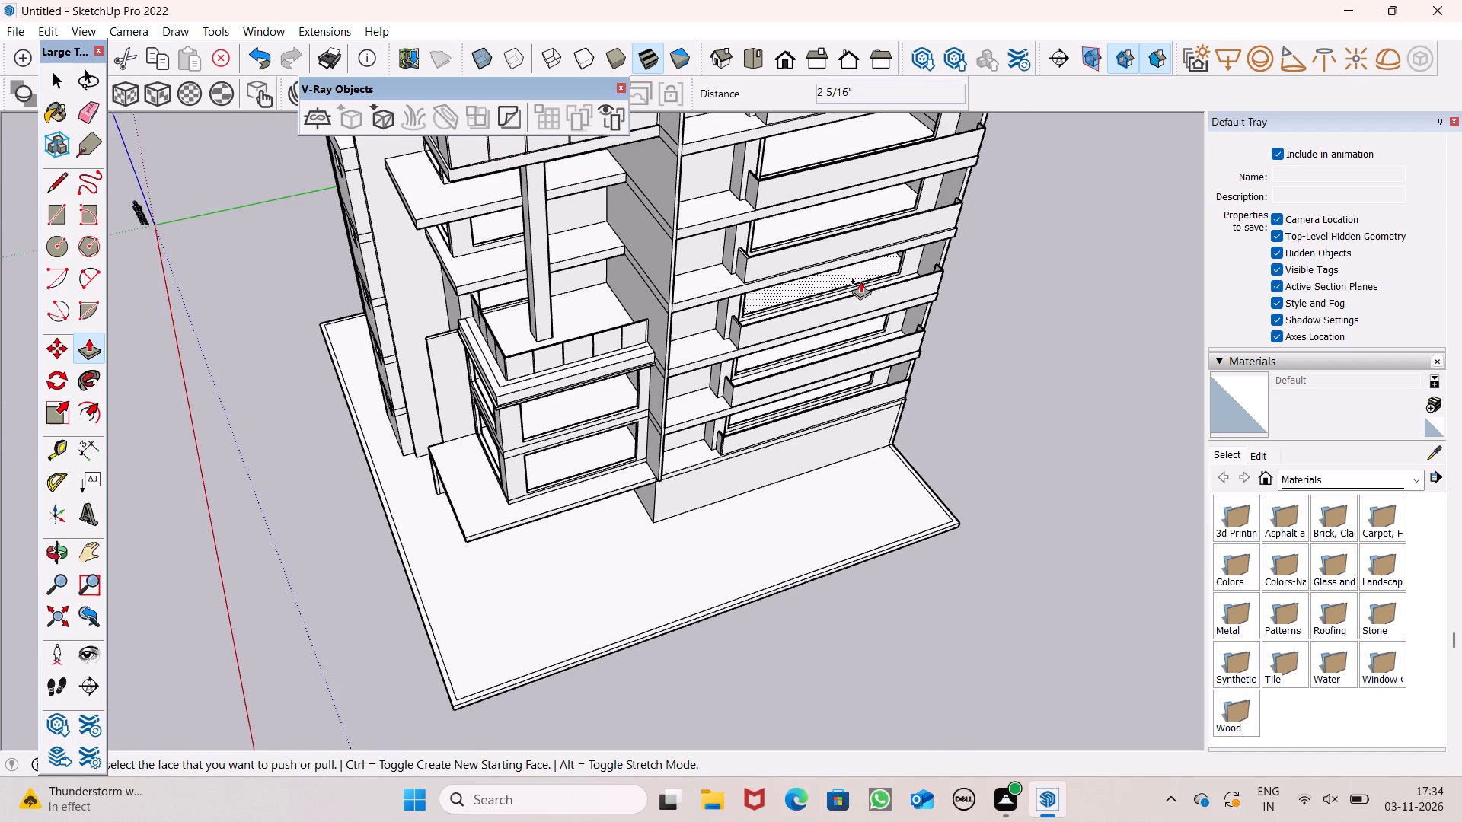
Draw two lines from the inner corner of the second-lowest parapet's top face to its outer edges, about 2 3/16" and 2" long.
{"action": "middle_click_drag", "start_coordinate": [860, 281], "coordinate": [886, 250]}
{"action": "scroll", "coordinate": [772, 397], "scroll_direction": "up", "scroll_amount": 9}
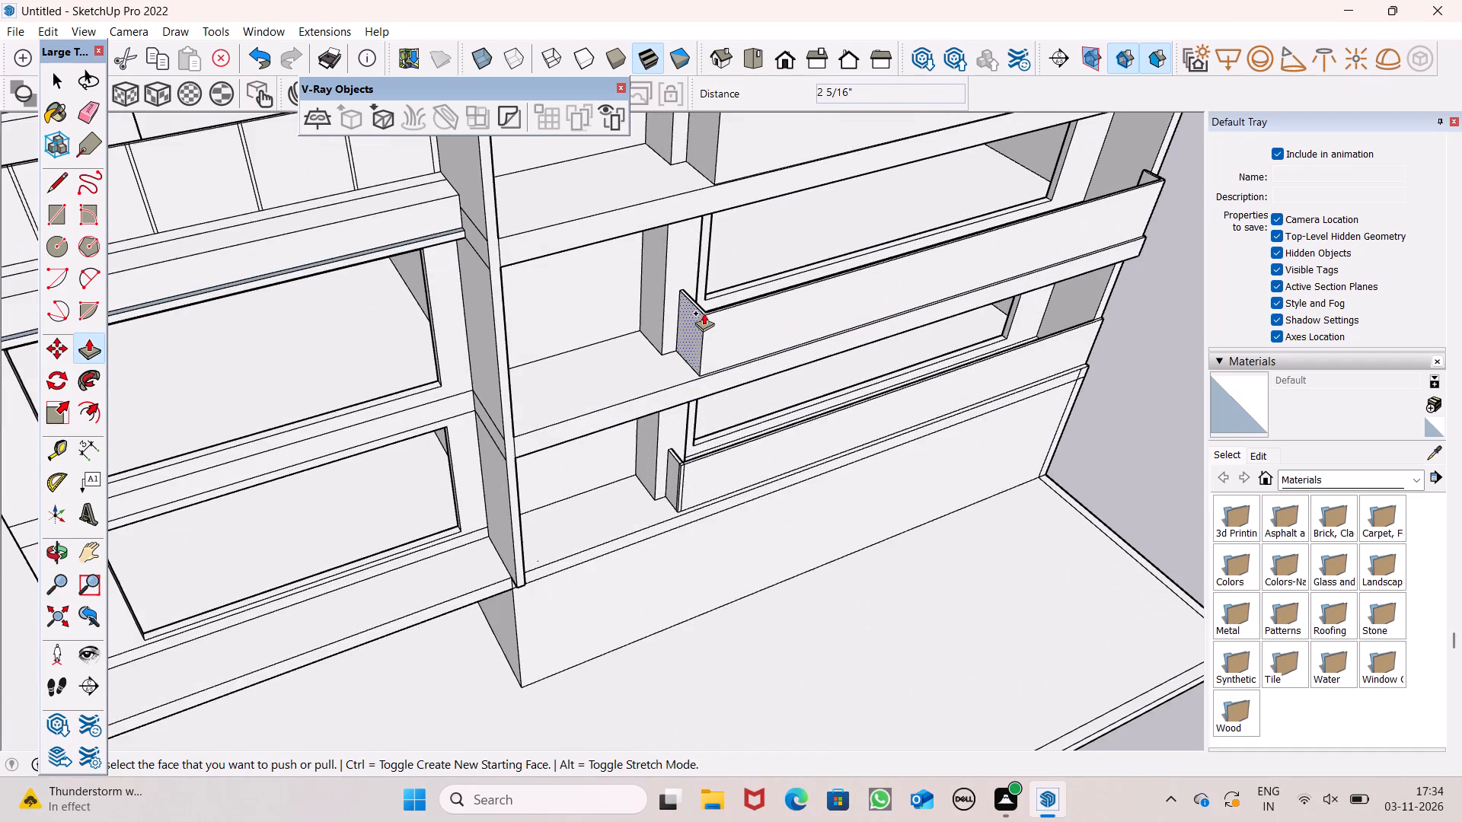
{"action": "scroll", "coordinate": [704, 311], "scroll_direction": "up", "scroll_amount": 3}
{"action": "scroll", "coordinate": [708, 310], "scroll_direction": "down", "scroll_amount": 1}
{"action": "scroll", "coordinate": [708, 310], "scroll_direction": "up", "scroll_amount": 5}
{"action": "middle_click_drag", "start_coordinate": [728, 328], "coordinate": [757, 352]}
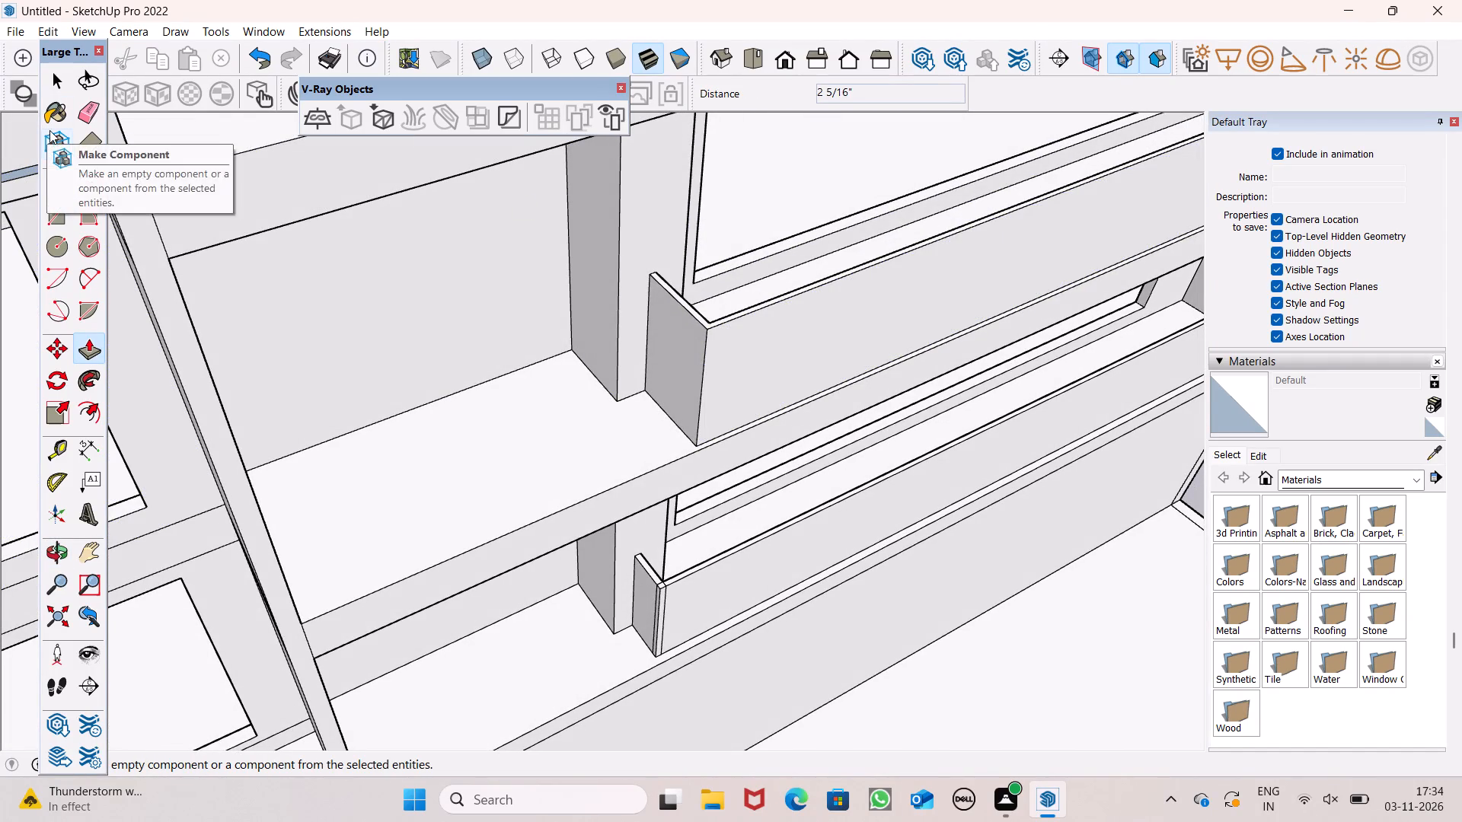
{"action": "left_click", "coordinate": [51, 189]}
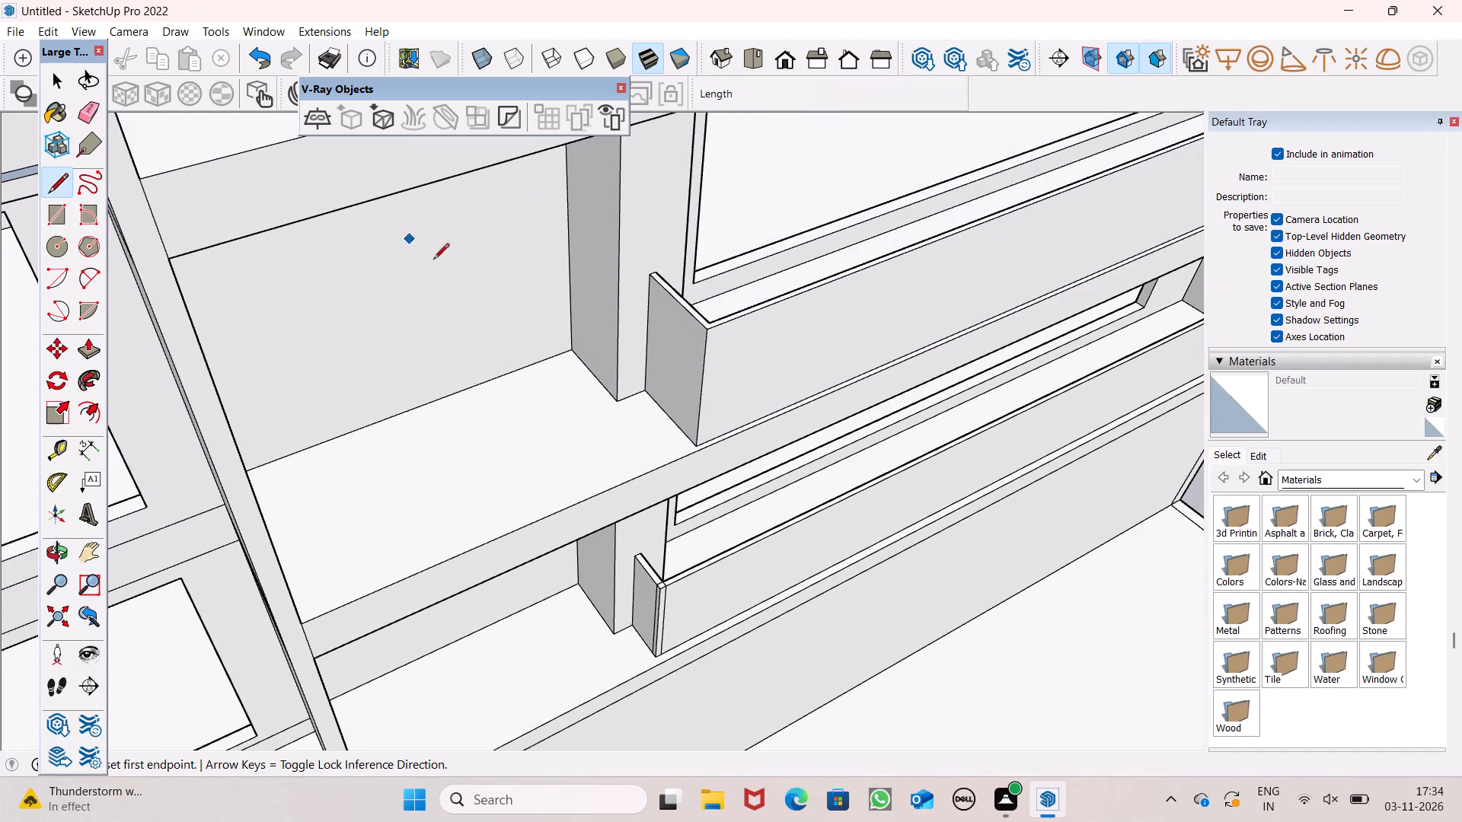
{"action": "middle_click_drag", "start_coordinate": [477, 258], "coordinate": [557, 230]}
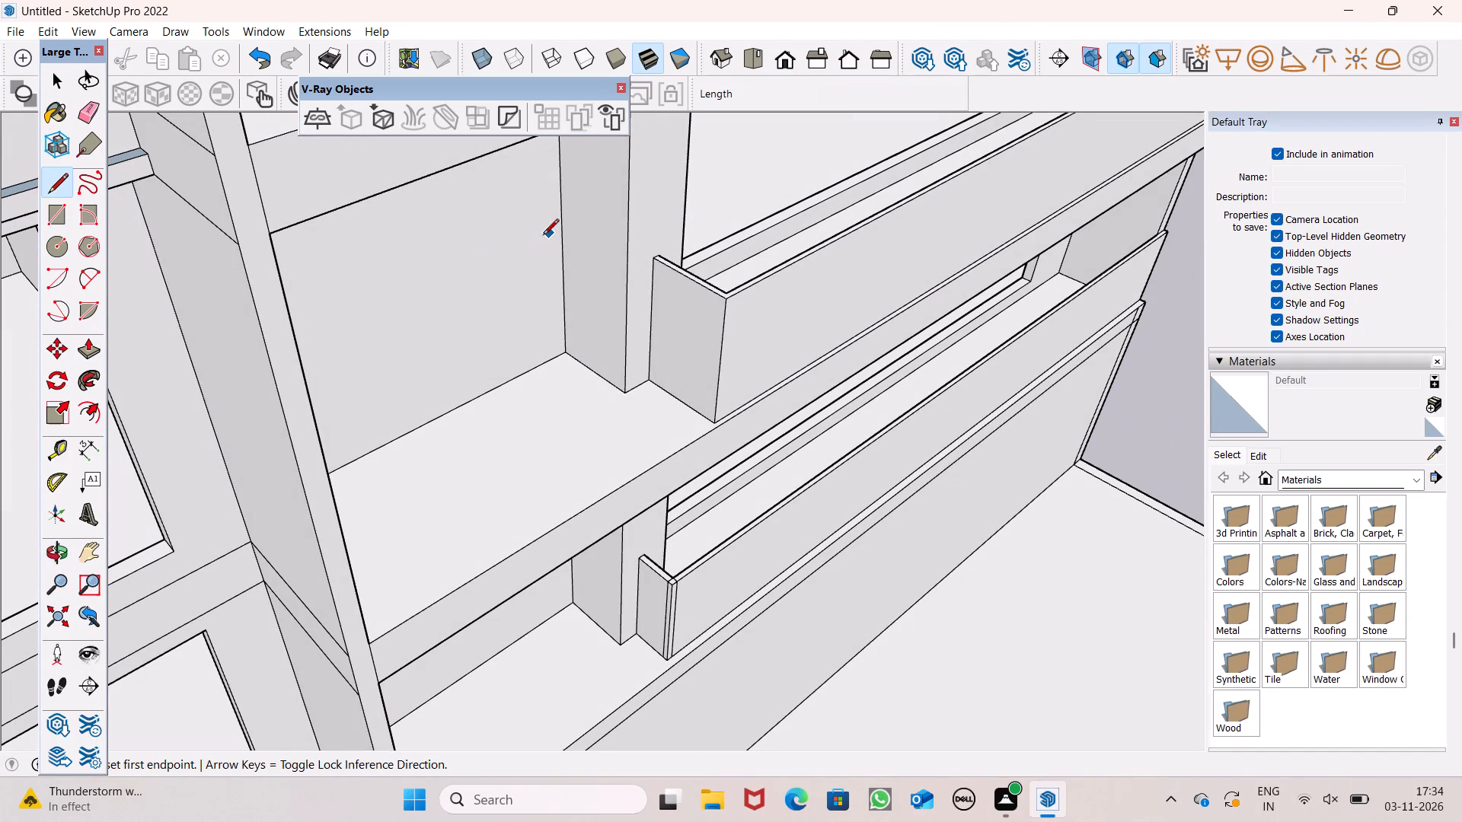
{"action": "scroll", "coordinate": [541, 236], "scroll_direction": "down", "scroll_amount": 2}
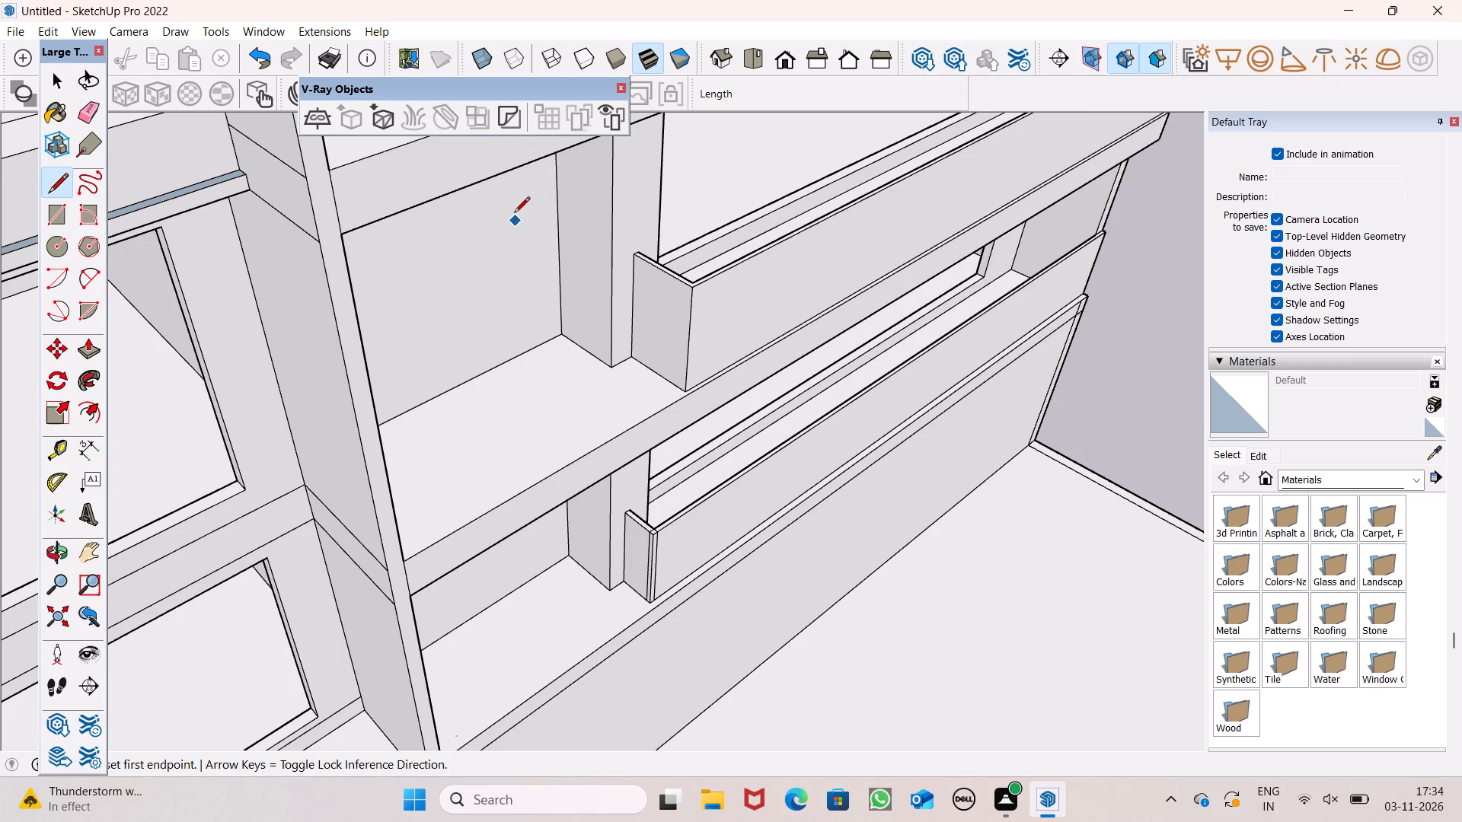
{"action": "scroll", "coordinate": [624, 237], "scroll_direction": "down", "scroll_amount": 3}
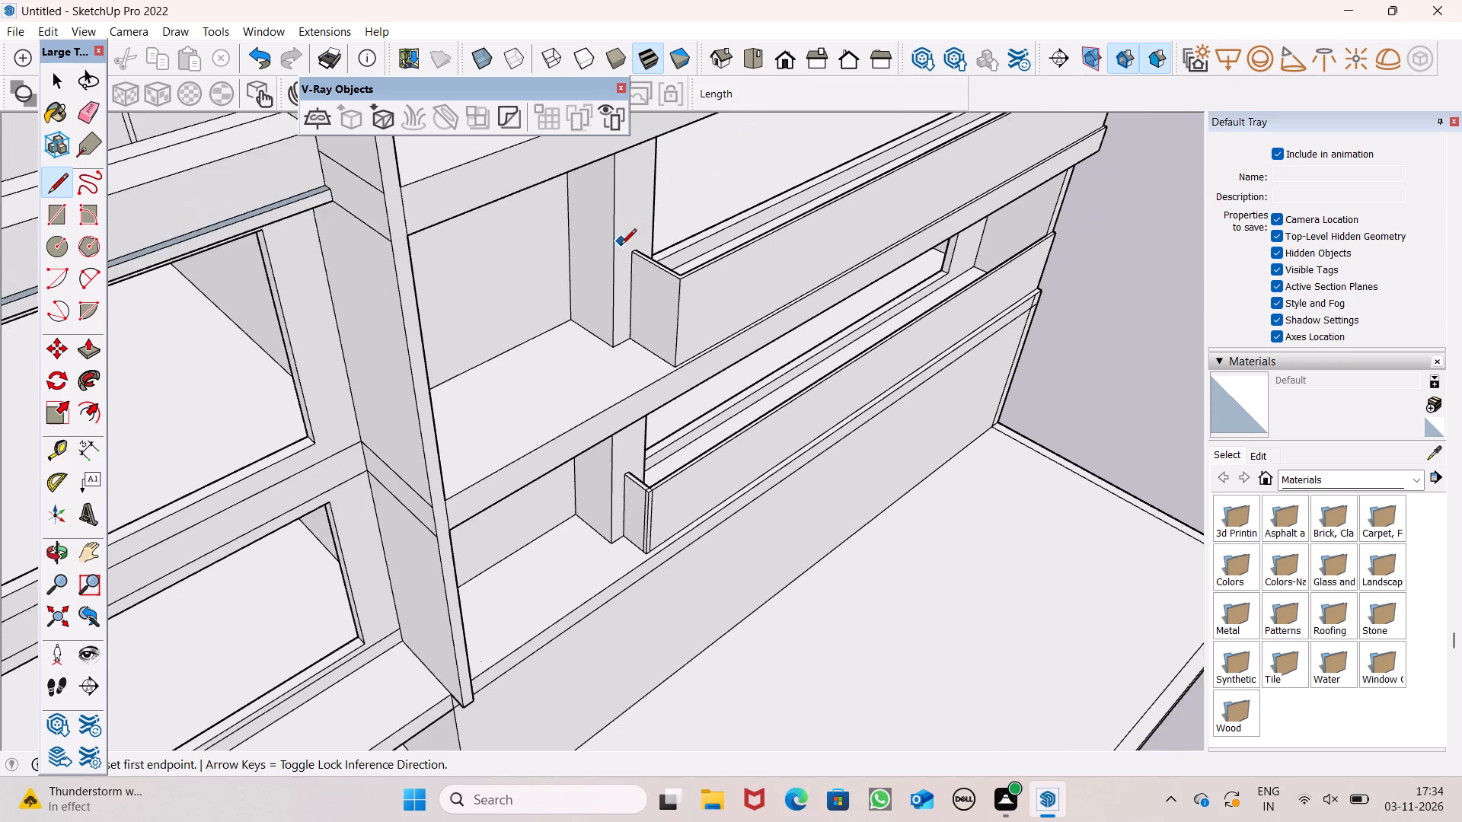
{"action": "scroll", "coordinate": [621, 246], "scroll_direction": "down", "scroll_amount": 1}
{"action": "middle_click_drag", "start_coordinate": [692, 333], "coordinate": [620, 350]}
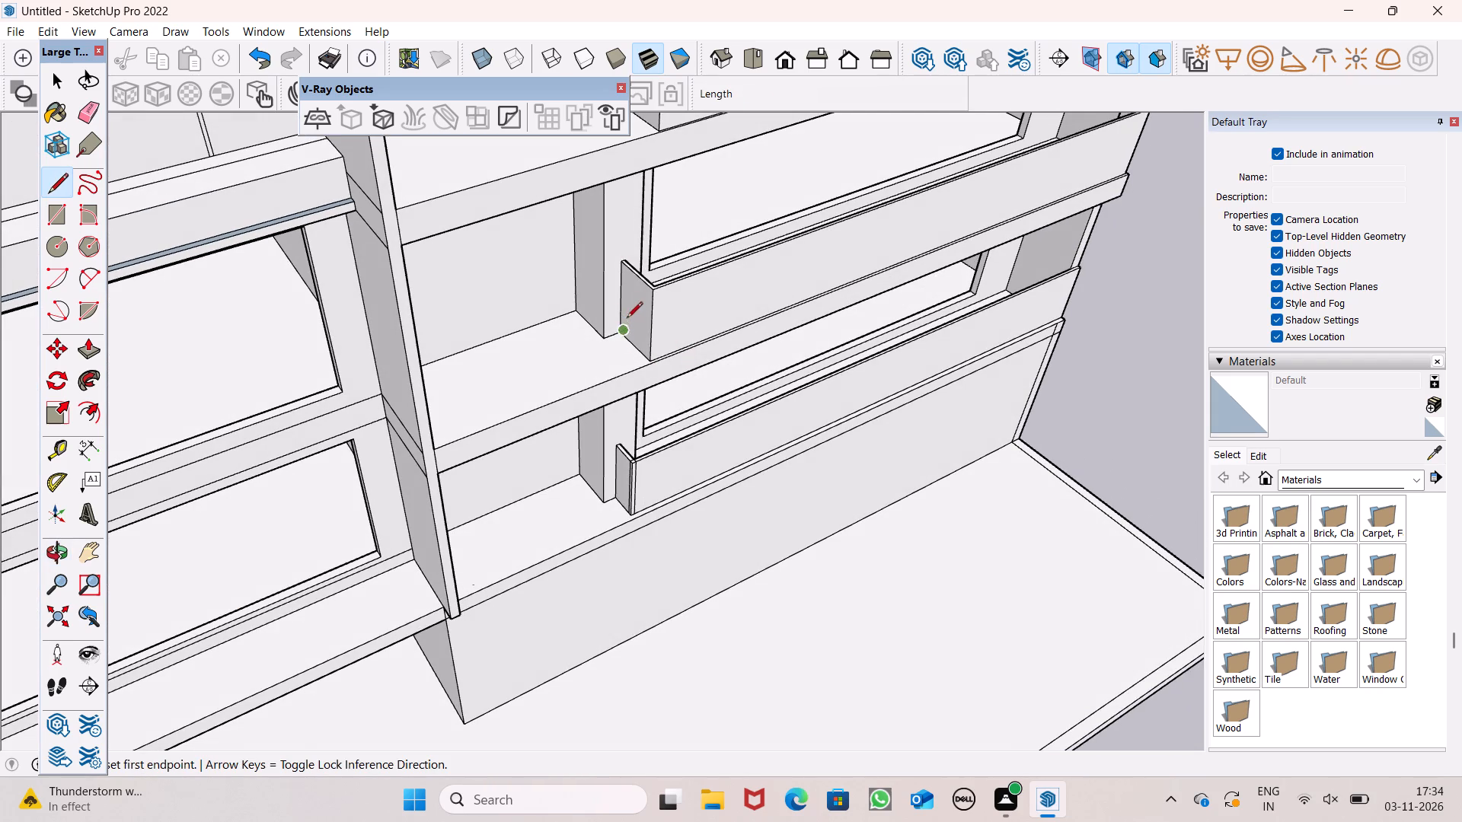
{"action": "scroll", "coordinate": [674, 291], "scroll_direction": "up", "scroll_amount": 16}
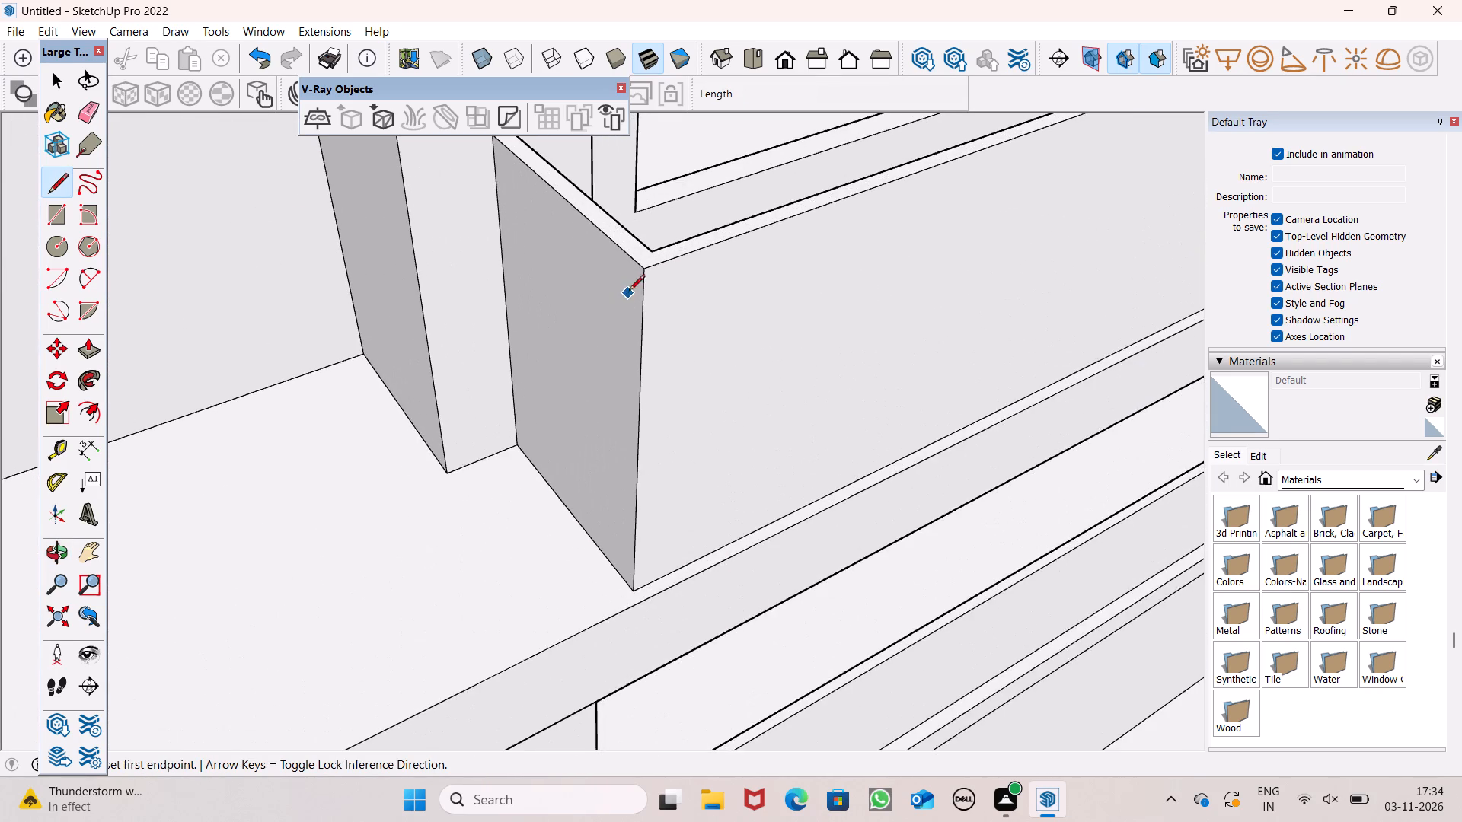
{"action": "scroll", "coordinate": [642, 258], "scroll_direction": "up", "scroll_amount": 8}
{"action": "left_click", "coordinate": [666, 248]}
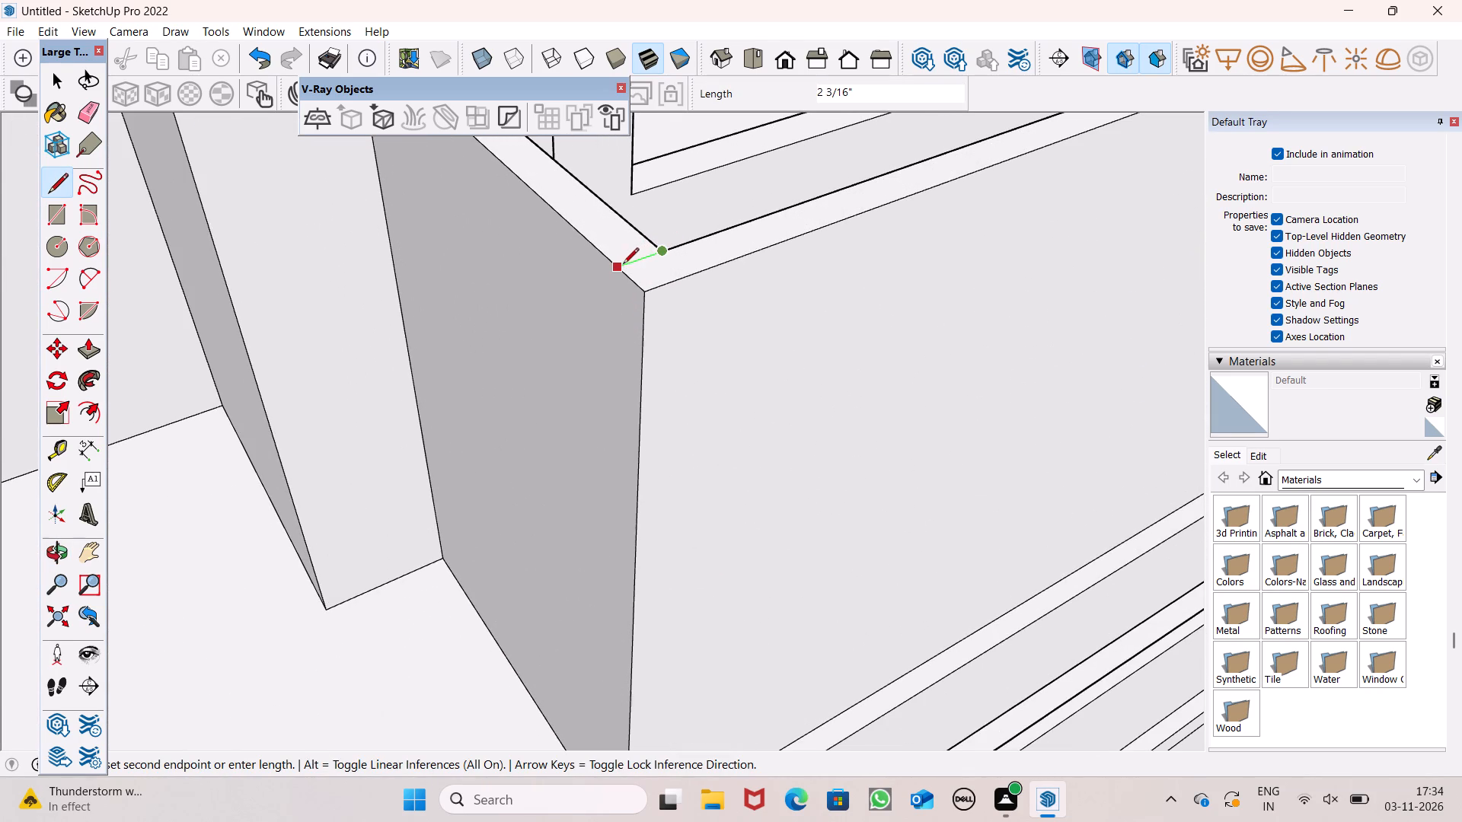
{"action": "left_click", "coordinate": [618, 267]}
{"action": "scroll", "coordinate": [678, 265], "scroll_direction": "up", "scroll_amount": 6}
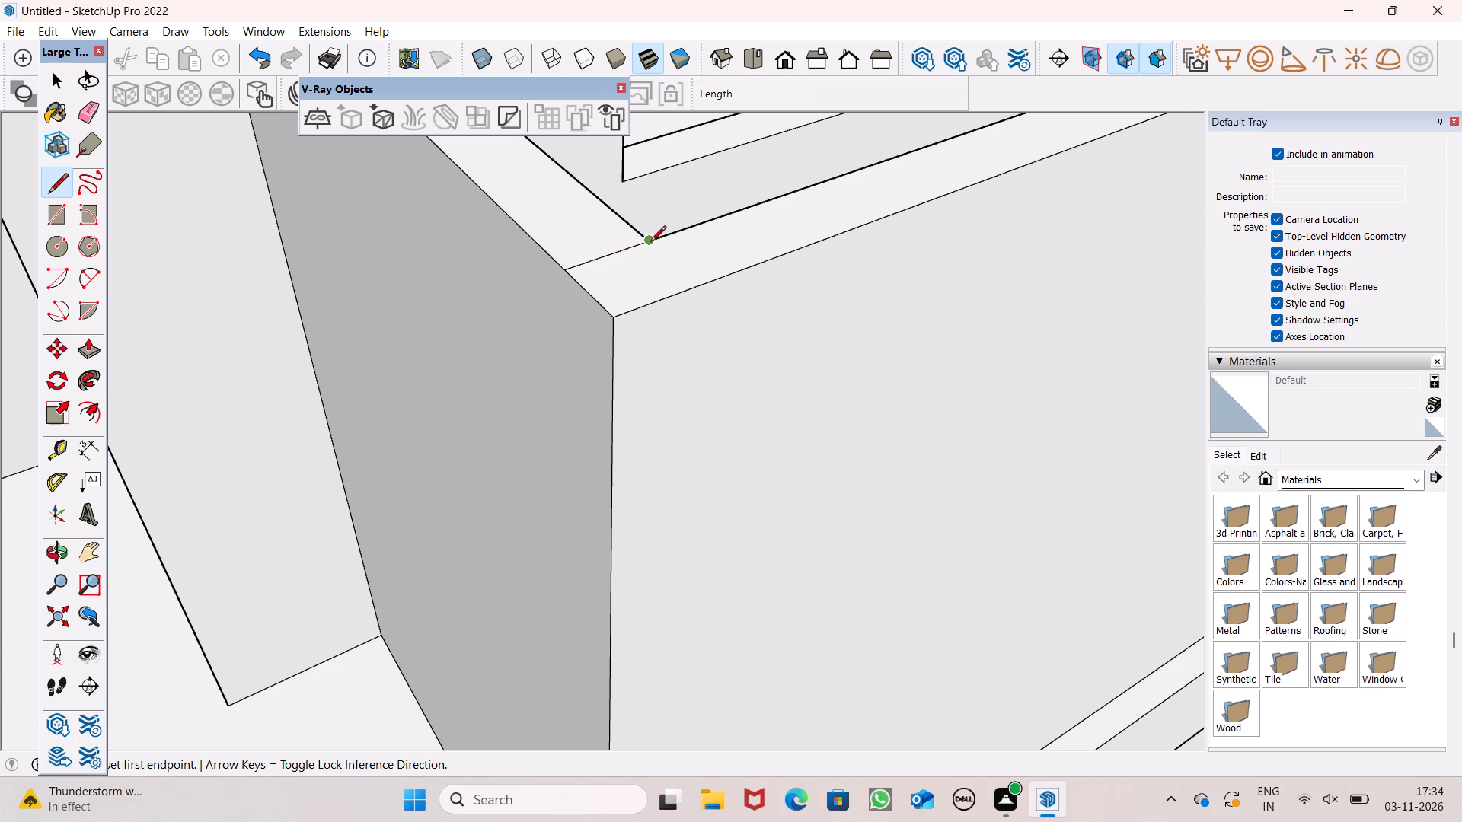
{"action": "left_click", "coordinate": [650, 243]}
{"action": "left_click", "coordinate": [697, 293]}
Draw a vertical line of about 4' down the second-lowest parapet's front face, from the end of the 2" line to the bottom edge.
{"action": "scroll", "coordinate": [682, 266], "scroll_direction": "down", "scroll_amount": 6}
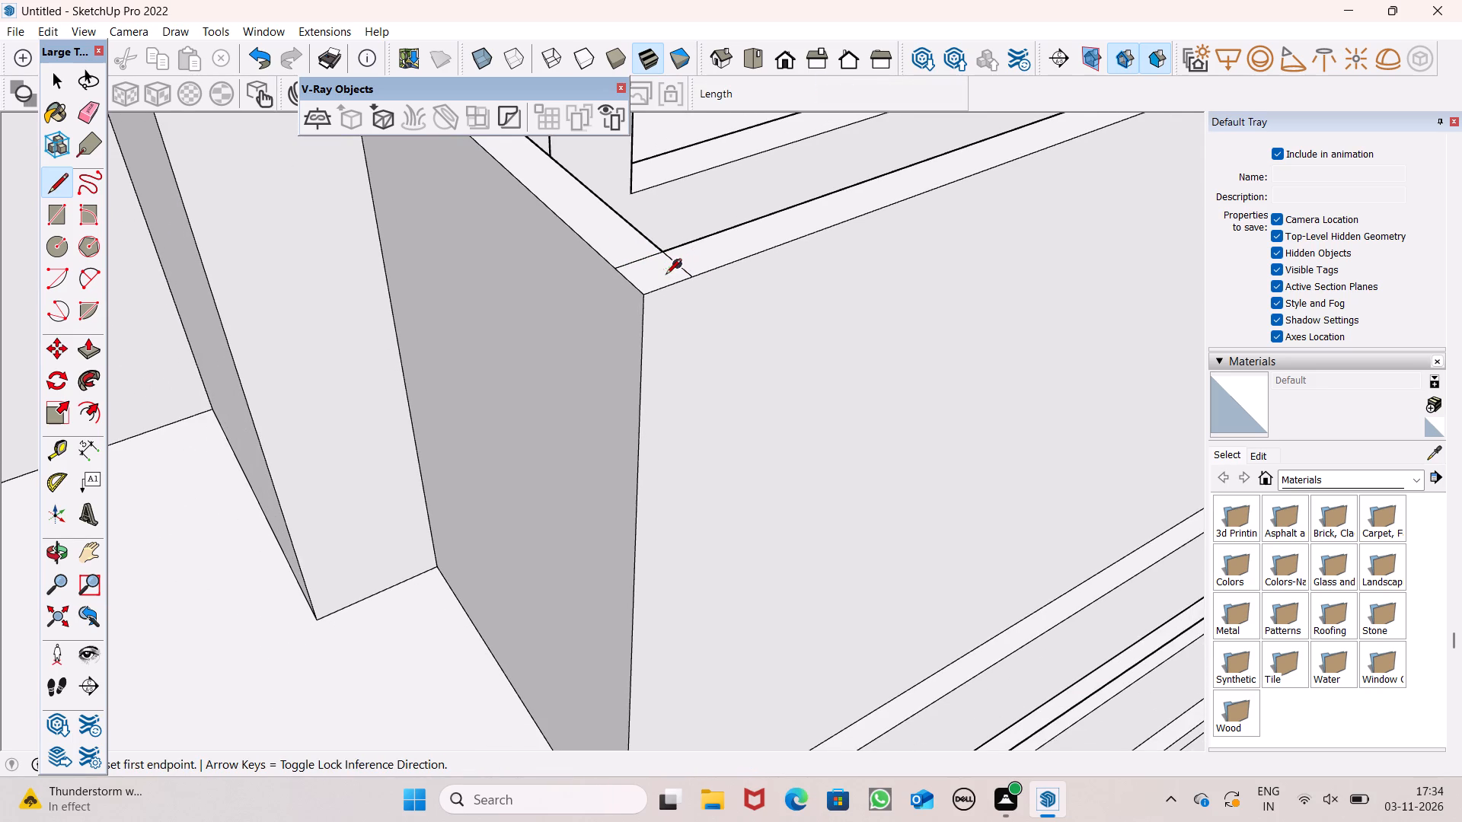
{"action": "left_click", "coordinate": [697, 282]}
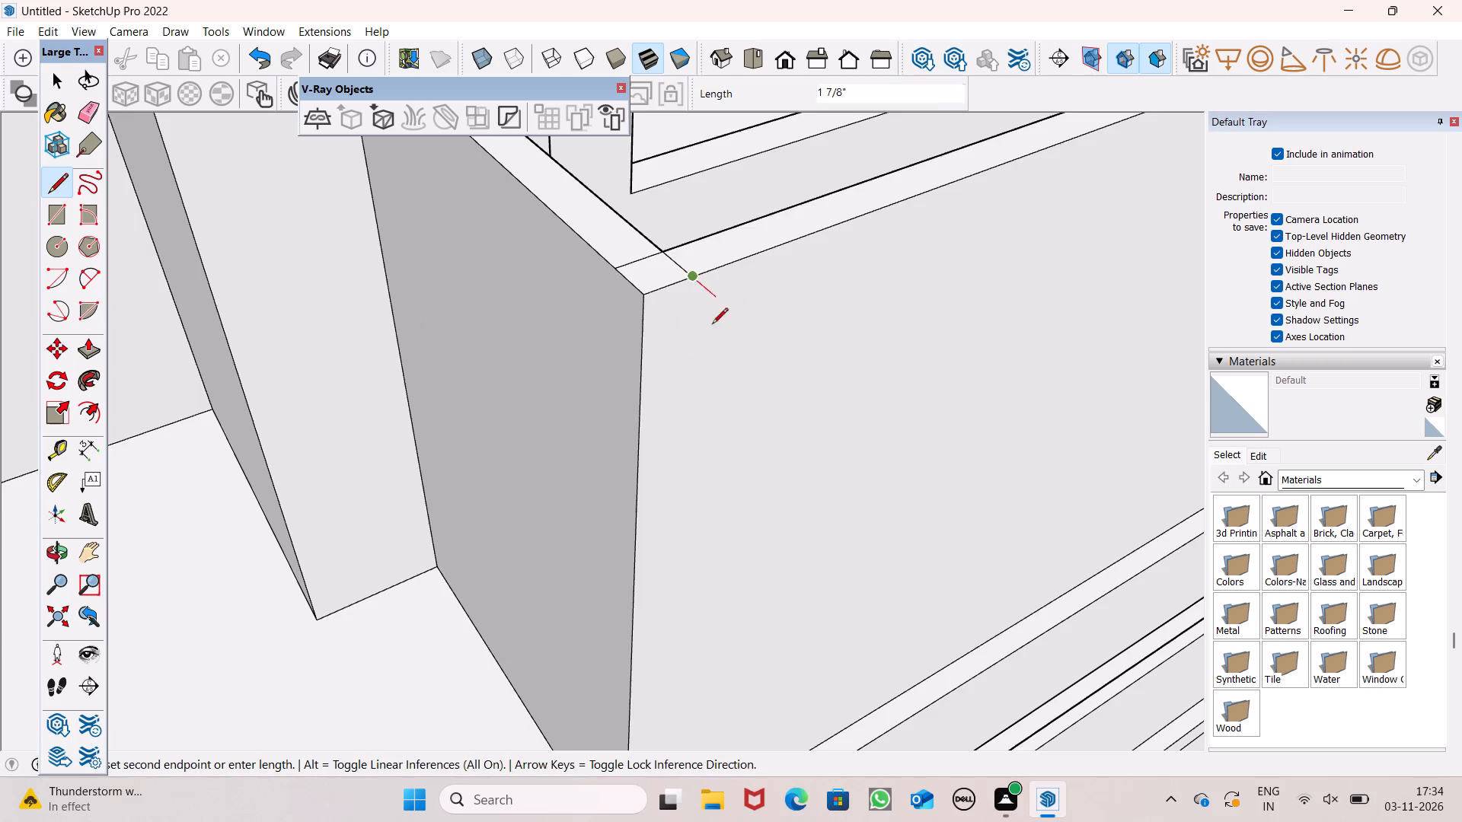
{"action": "scroll", "coordinate": [707, 358], "scroll_direction": "down", "scroll_amount": 12}
{"action": "scroll", "coordinate": [727, 520], "scroll_direction": "up", "scroll_amount": 7}
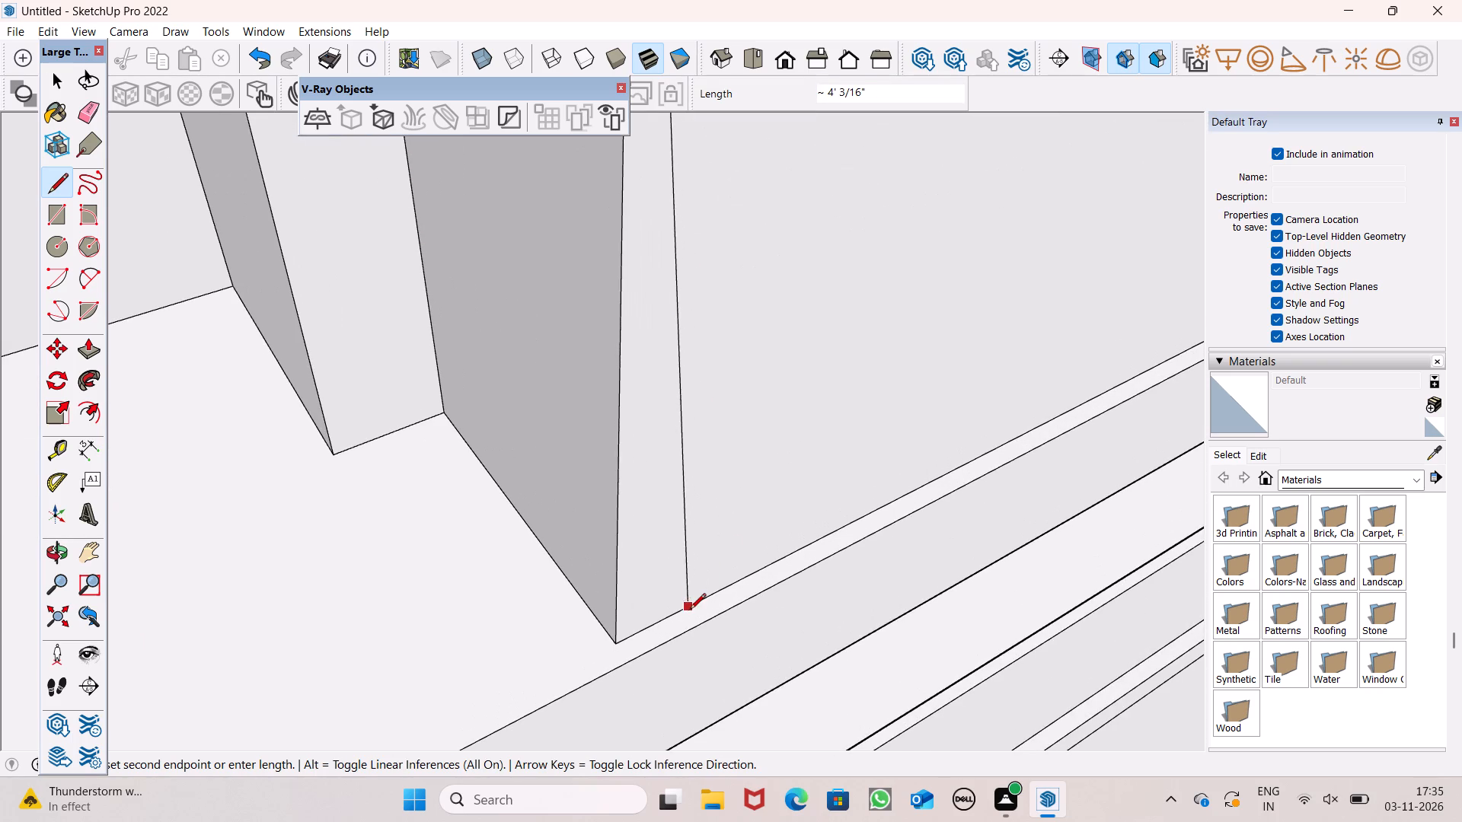
{"action": "left_click", "coordinate": [645, 633]}
Push the narrow corner strip on the second-lowest parapet's front face inward by 2".
{"action": "scroll", "coordinate": [656, 573], "scroll_direction": "down", "scroll_amount": 8}
{"action": "scroll", "coordinate": [656, 385], "scroll_direction": "down", "scroll_amount": 3}
{"action": "scroll", "coordinate": [659, 403], "scroll_direction": "up", "scroll_amount": 1}
{"action": "middle_click_drag", "start_coordinate": [659, 406], "coordinate": [662, 438]}
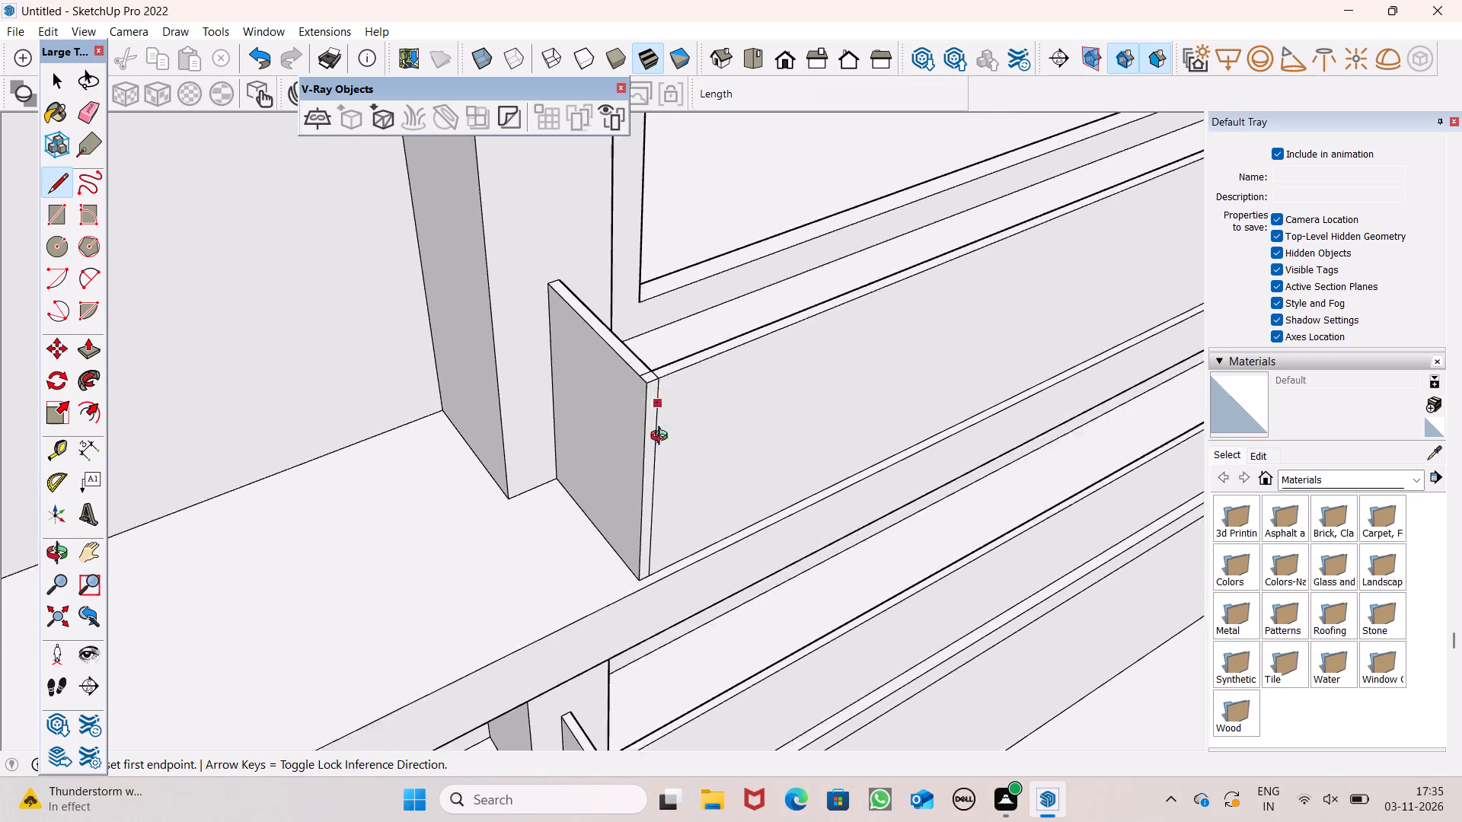
{"action": "middle_click_drag", "start_coordinate": [662, 438], "coordinate": [664, 501]}
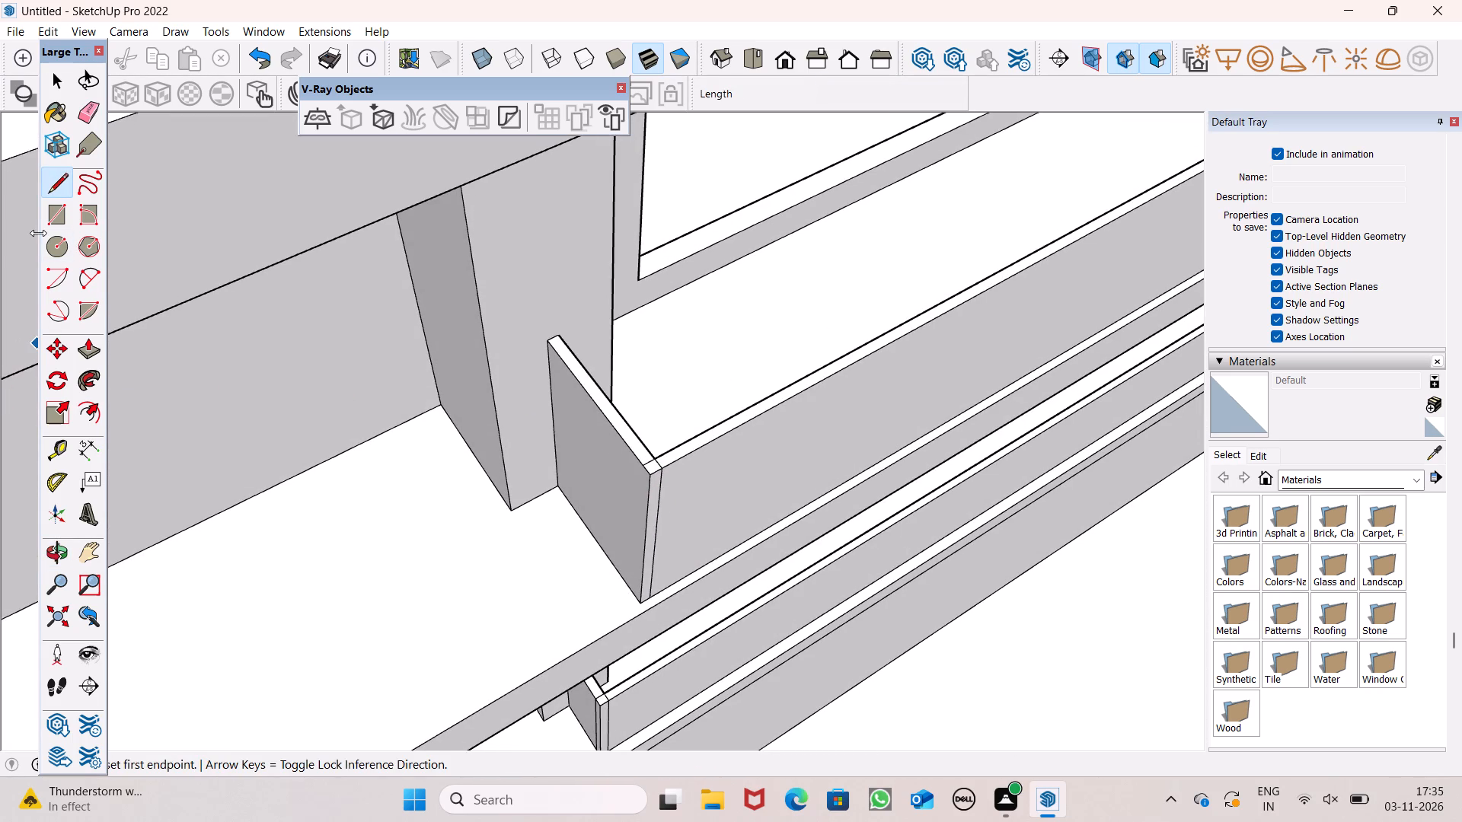
{"action": "left_click", "coordinate": [80, 342]}
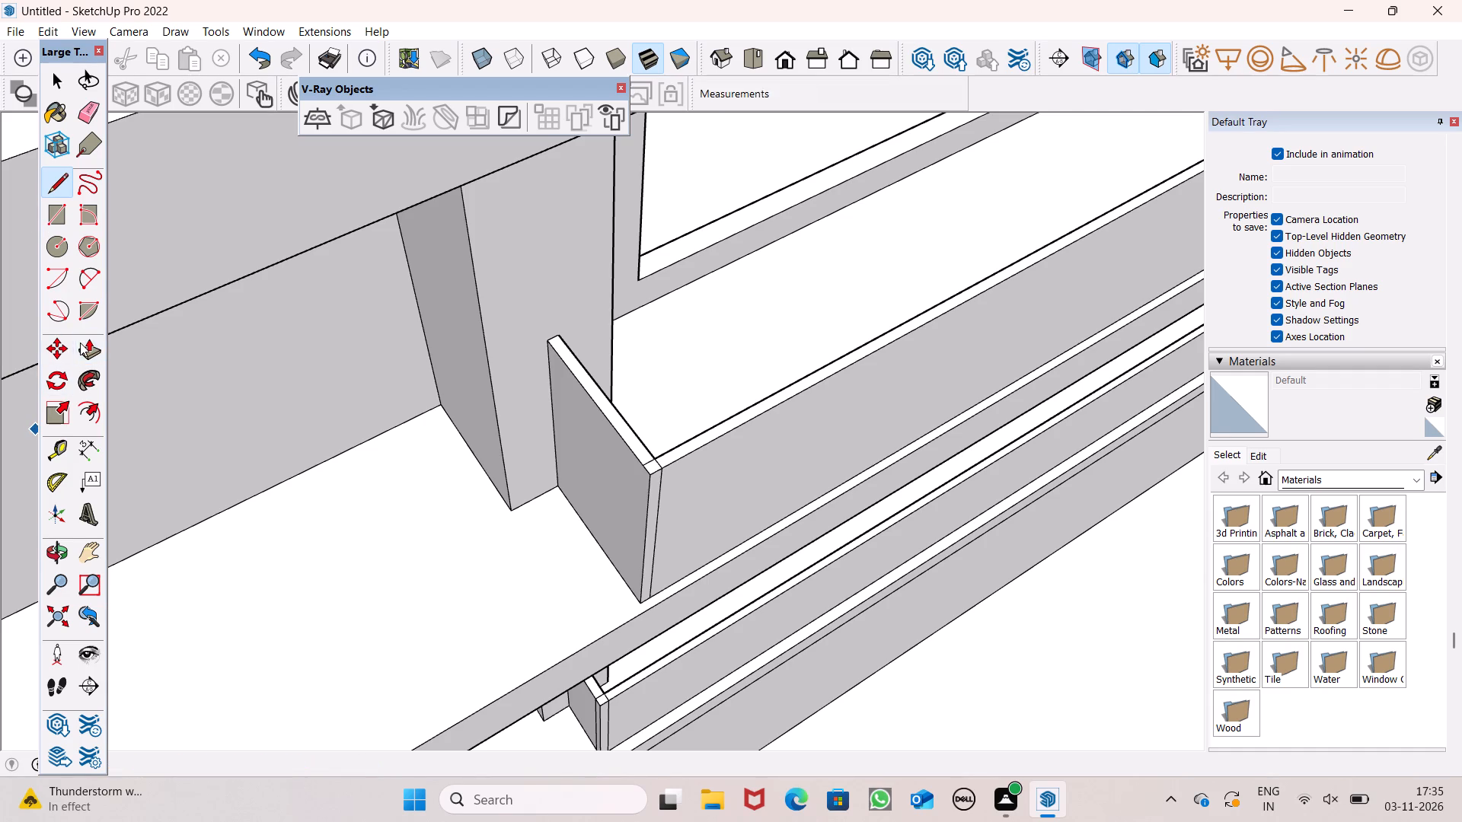
{"action": "scroll", "coordinate": [686, 433], "scroll_direction": "up", "scroll_amount": 5}
{"action": "scroll", "coordinate": [611, 494], "scroll_direction": "up", "scroll_amount": 6}
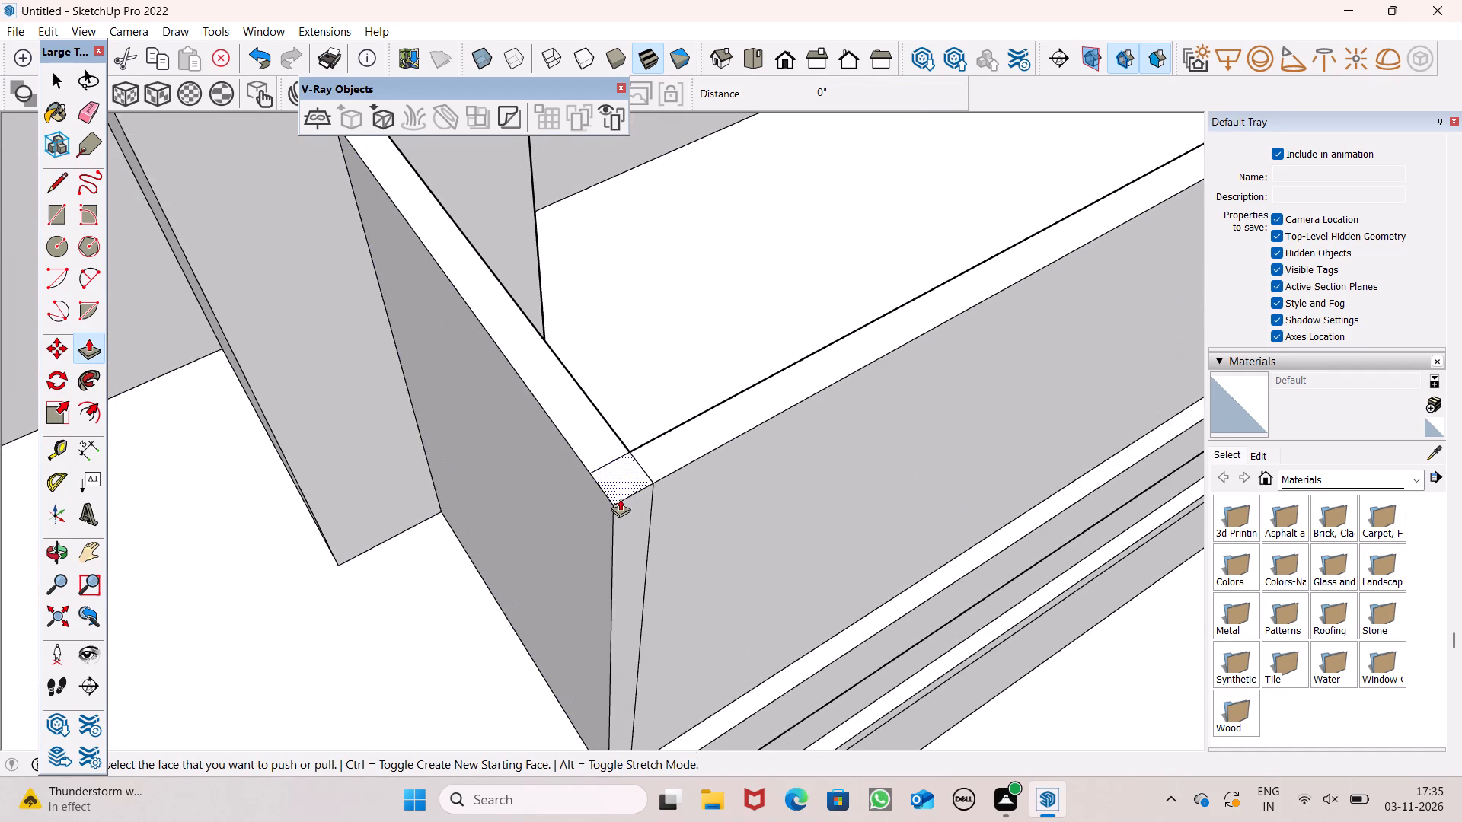
{"action": "scroll", "coordinate": [629, 508], "scroll_direction": "up", "scroll_amount": 6}
{"action": "left_click_drag", "start_coordinate": [643, 502], "coordinate": [561, 456]}
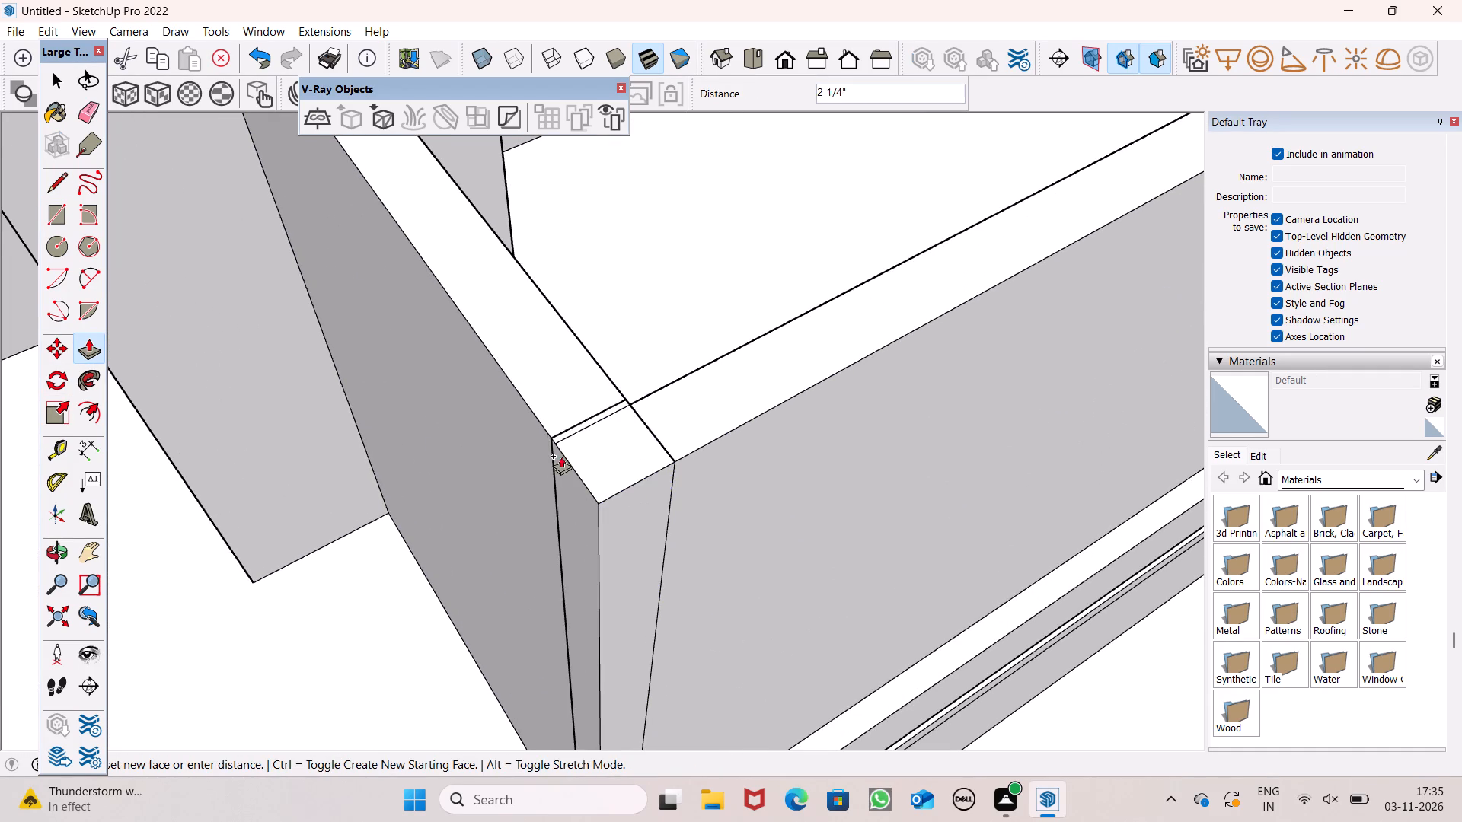
{"action": "left_click_drag", "start_coordinate": [561, 456], "coordinate": [557, 448]}
Draw two lines from the inner corner of the third-lowest parapet's top face to its outer edges, the one to the end face about 3 3/8" long.
{"action": "scroll", "coordinate": [621, 381], "scroll_direction": "down", "scroll_amount": 12}
{"action": "scroll", "coordinate": [569, 323], "scroll_direction": "down", "scroll_amount": 4}
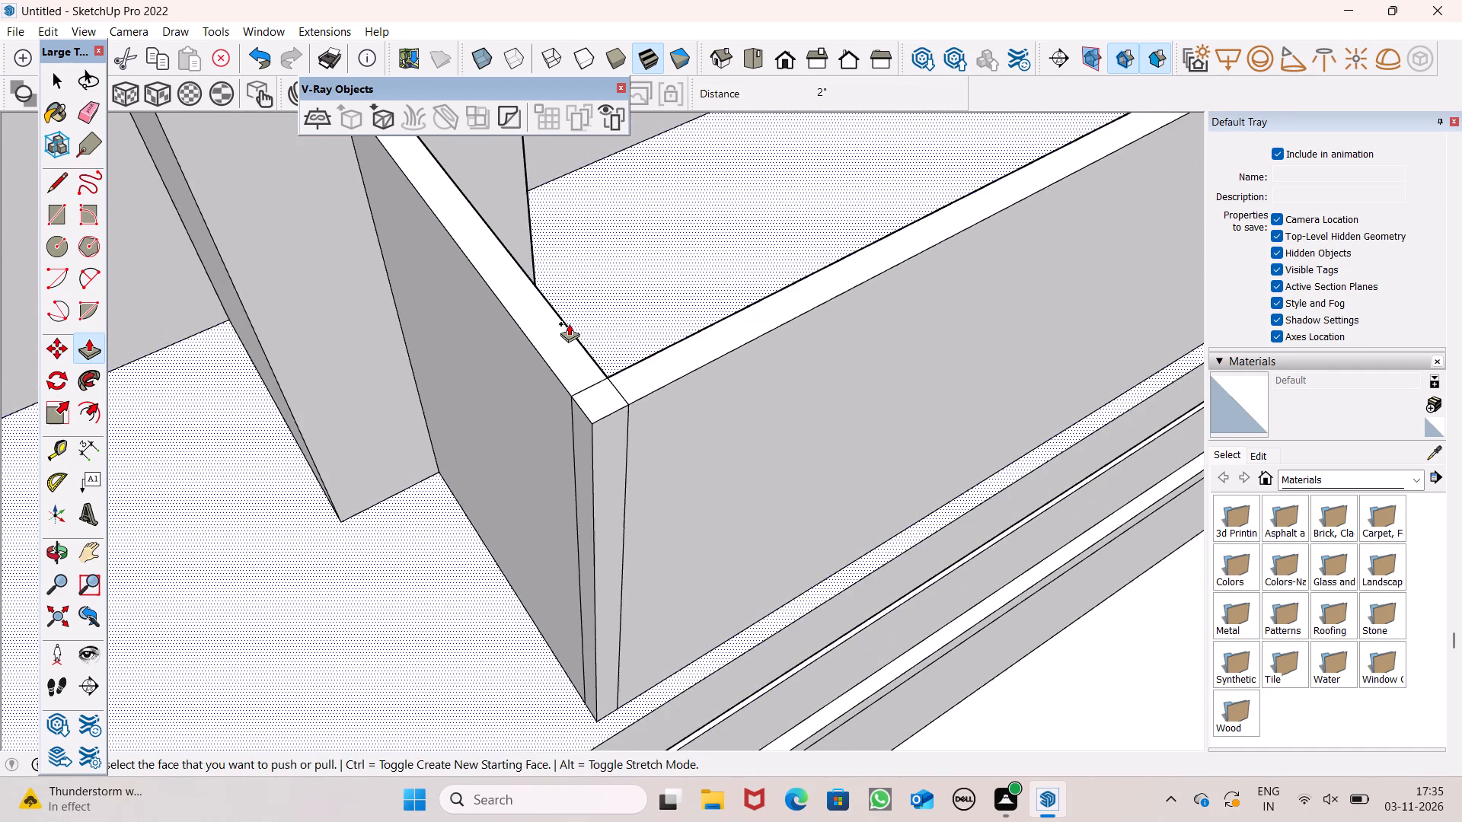
{"action": "scroll", "coordinate": [569, 323], "scroll_direction": "down", "scroll_amount": 15}
{"action": "scroll", "coordinate": [564, 333], "scroll_direction": "up", "scroll_amount": 1}
{"action": "scroll", "coordinate": [564, 333], "scroll_direction": "down", "scroll_amount": 1}
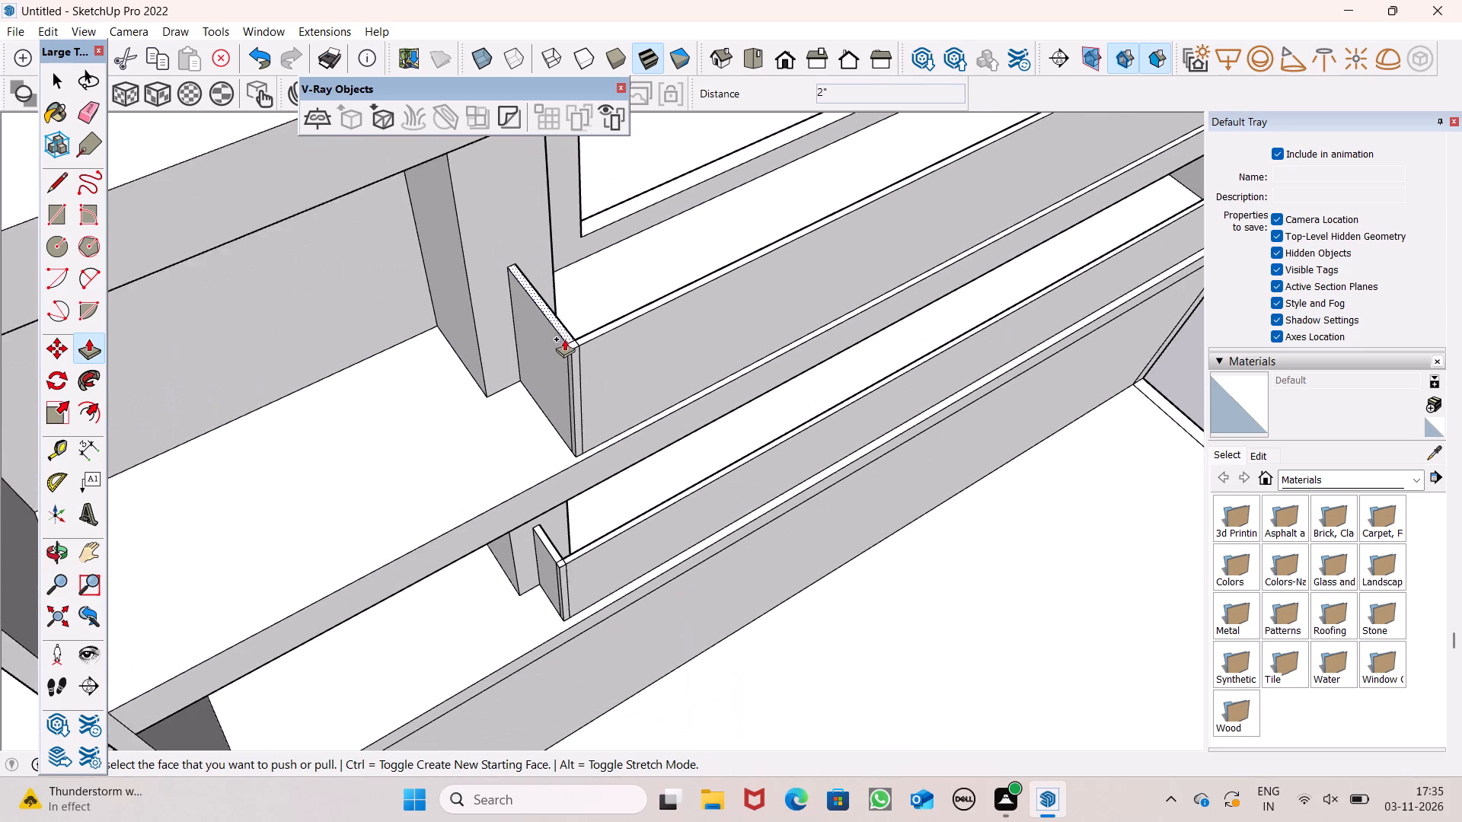
{"action": "scroll", "coordinate": [635, 368], "scroll_direction": "down", "scroll_amount": 4}
{"action": "middle_click_drag", "start_coordinate": [657, 409], "coordinate": [571, 464]}
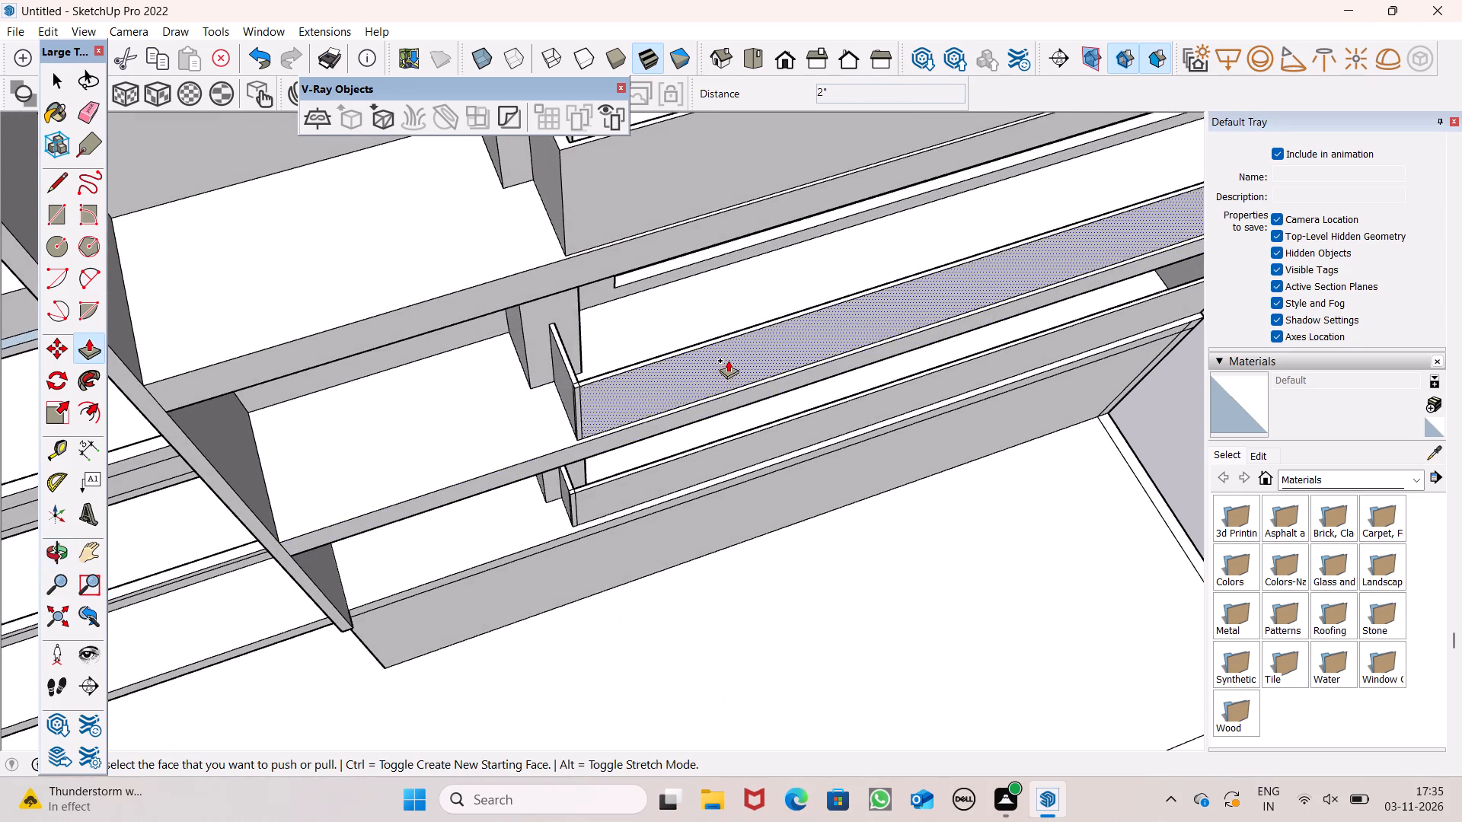
{"action": "scroll", "coordinate": [728, 361], "scroll_direction": "down", "scroll_amount": 1}
{"action": "scroll", "coordinate": [603, 362], "scroll_direction": "down", "scroll_amount": 2}
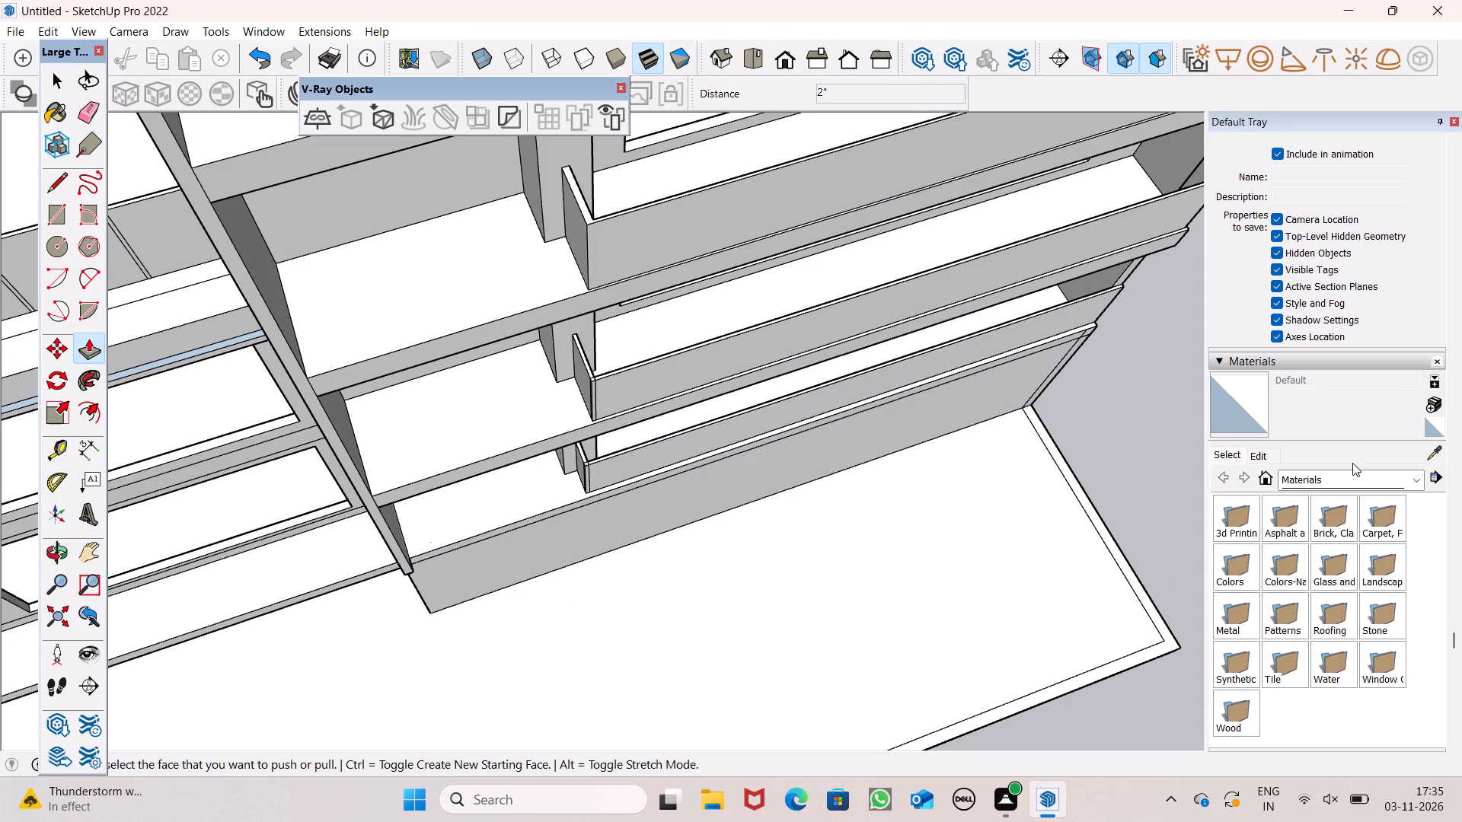
{"action": "scroll", "coordinate": [492, 201], "scroll_direction": "up", "scroll_amount": 9}
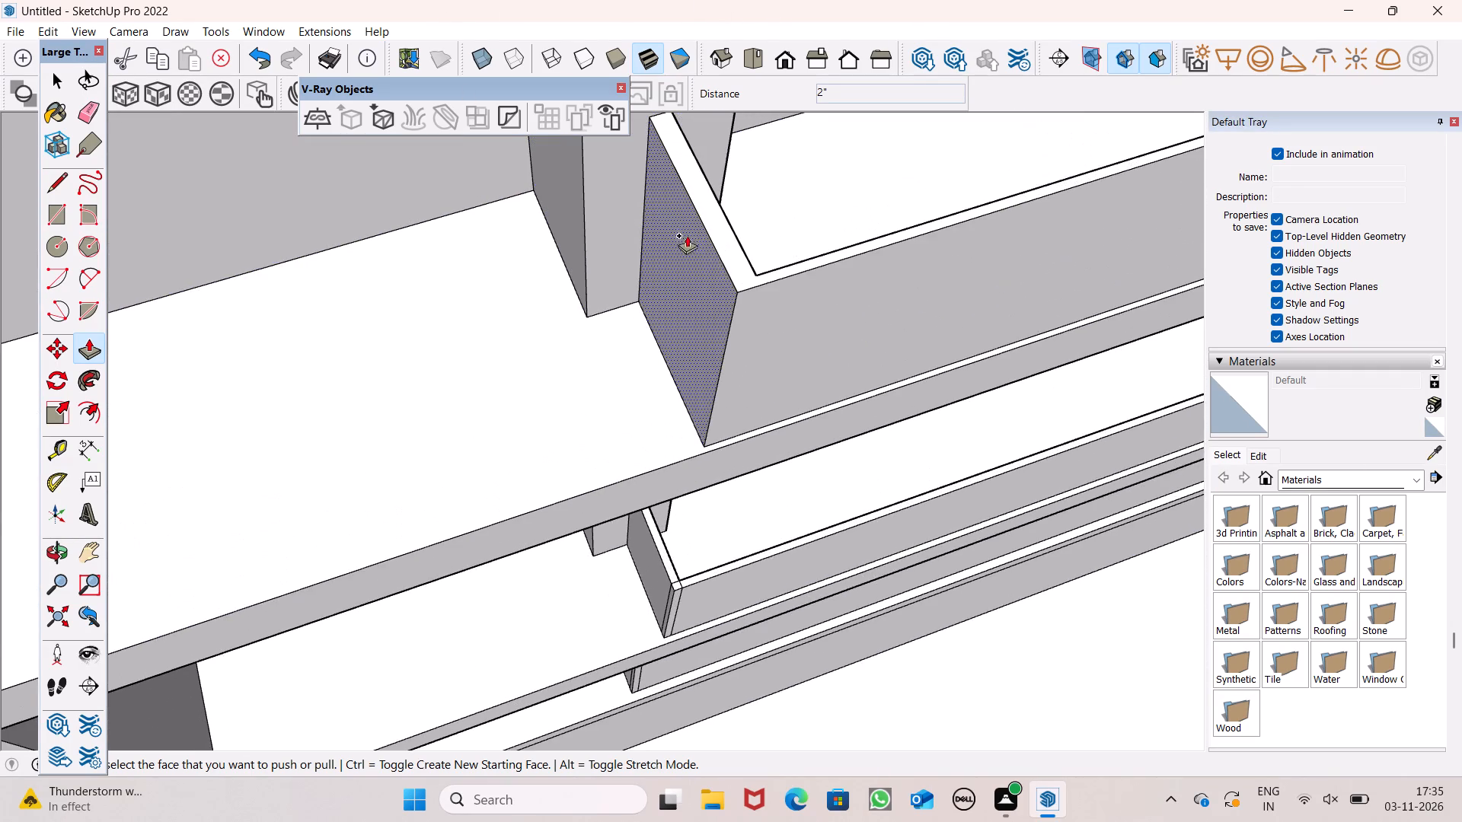
{"action": "scroll", "coordinate": [713, 248], "scroll_direction": "up", "scroll_amount": 2}
{"action": "left_click", "coordinate": [51, 177]}
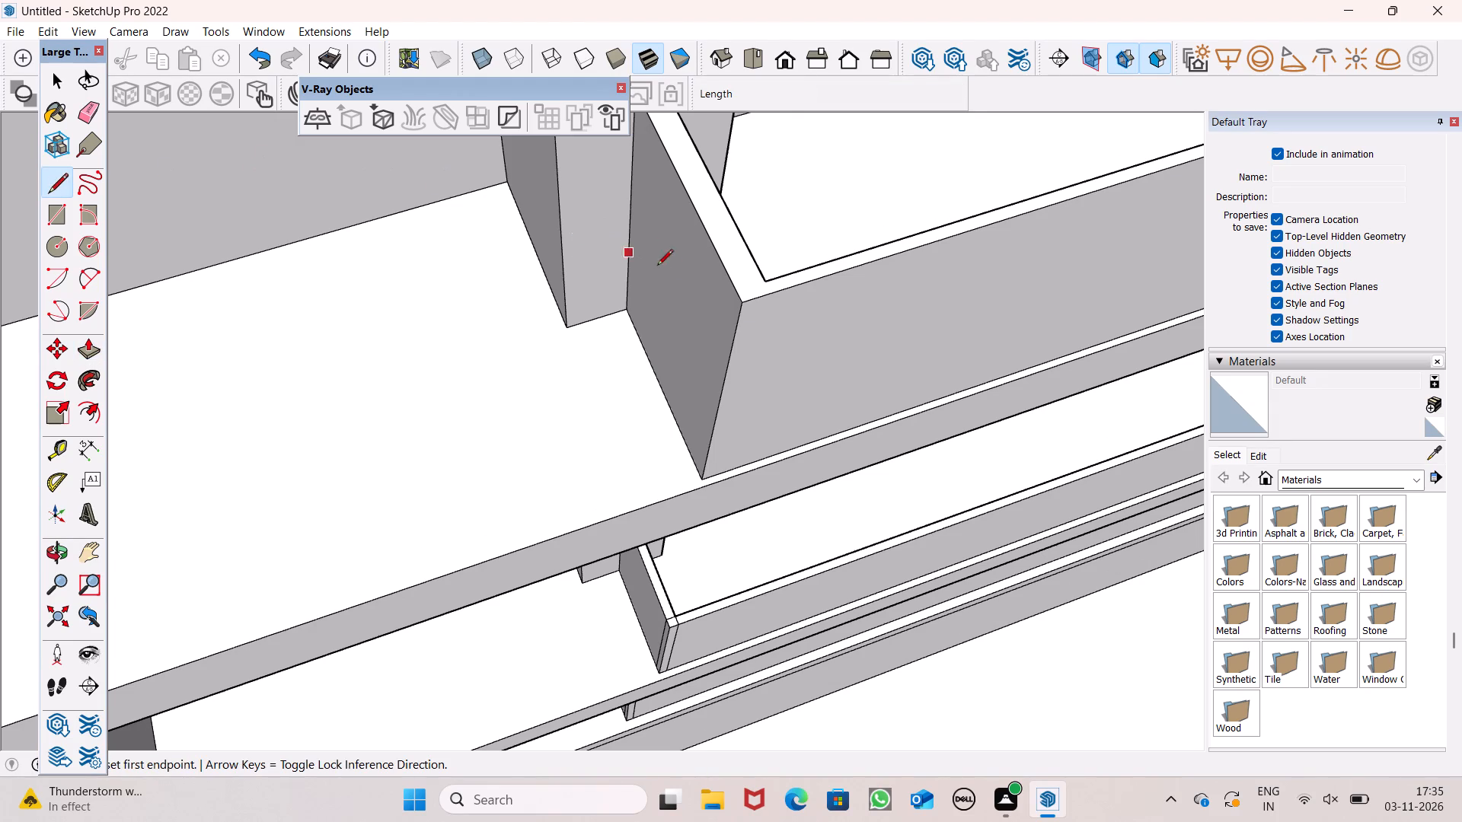
{"action": "middle_click_drag", "start_coordinate": [814, 346], "coordinate": [797, 363]}
{"action": "scroll", "coordinate": [799, 362], "scroll_direction": "up", "scroll_amount": 8}
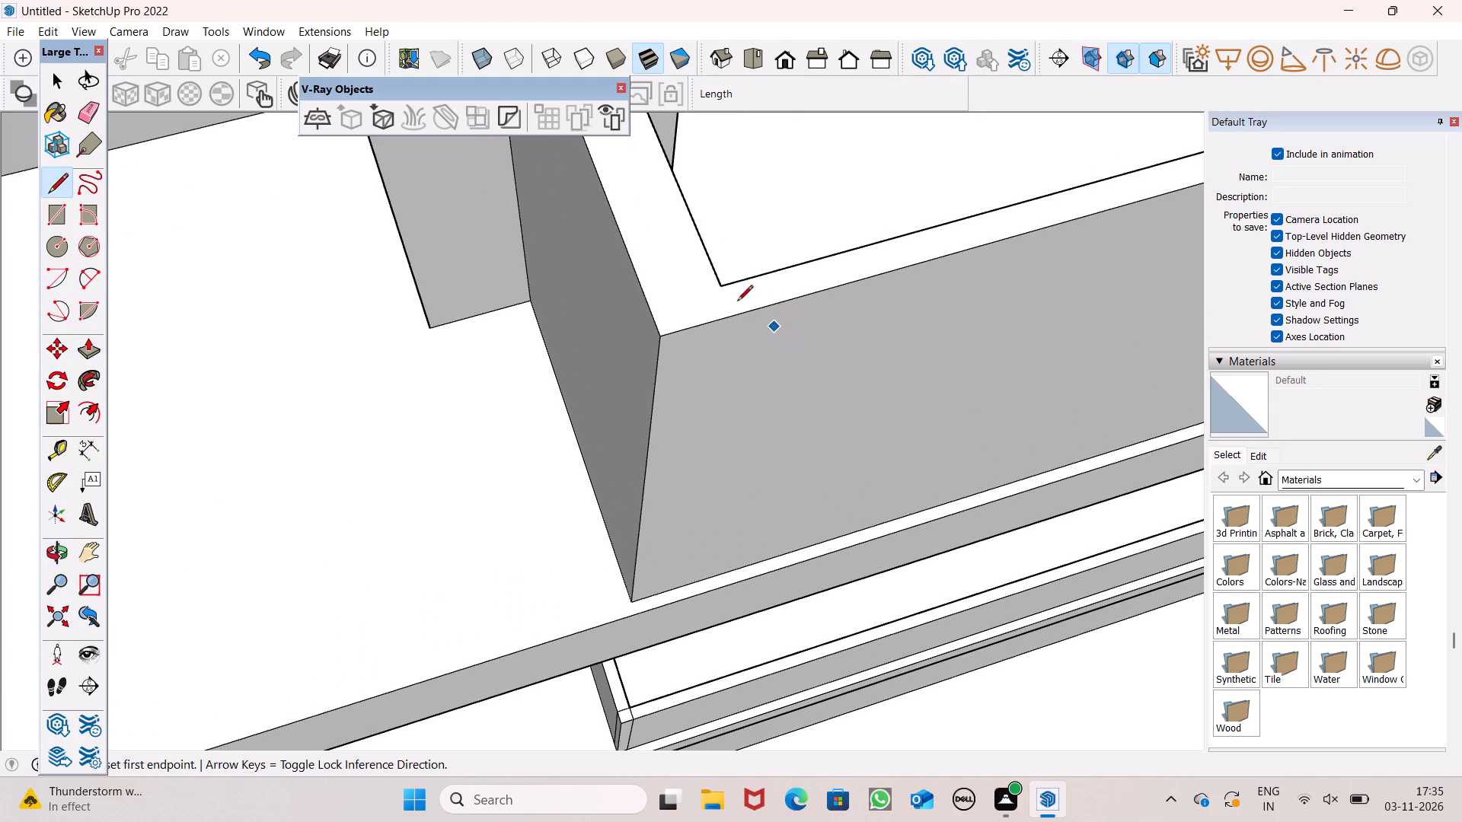
{"action": "scroll", "coordinate": [728, 300], "scroll_direction": "up", "scroll_amount": 11}
{"action": "left_click", "coordinate": [723, 260]}
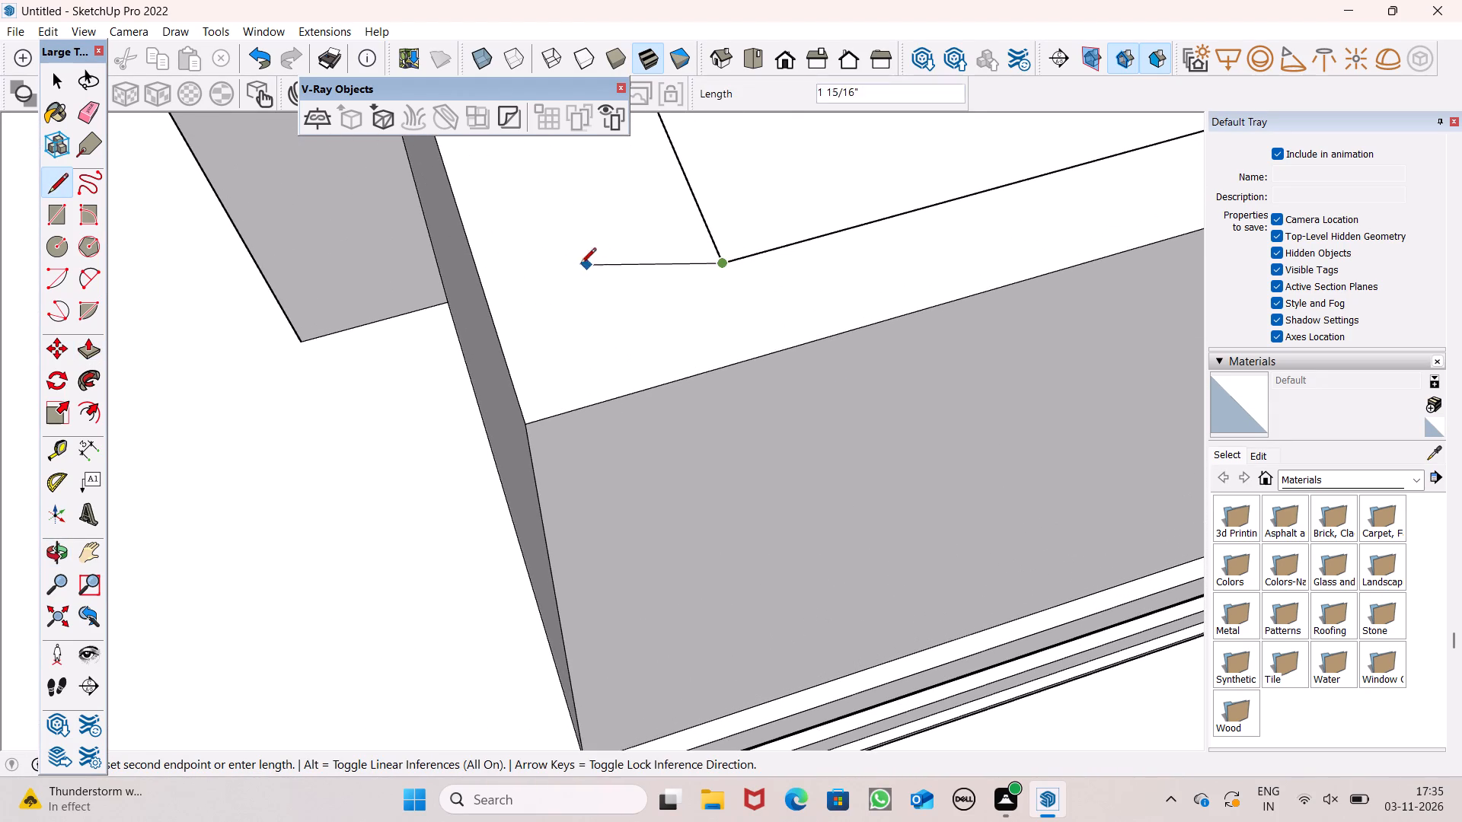
{"action": "left_click", "coordinate": [500, 326]}
{"action": "left_click", "coordinate": [722, 260]}
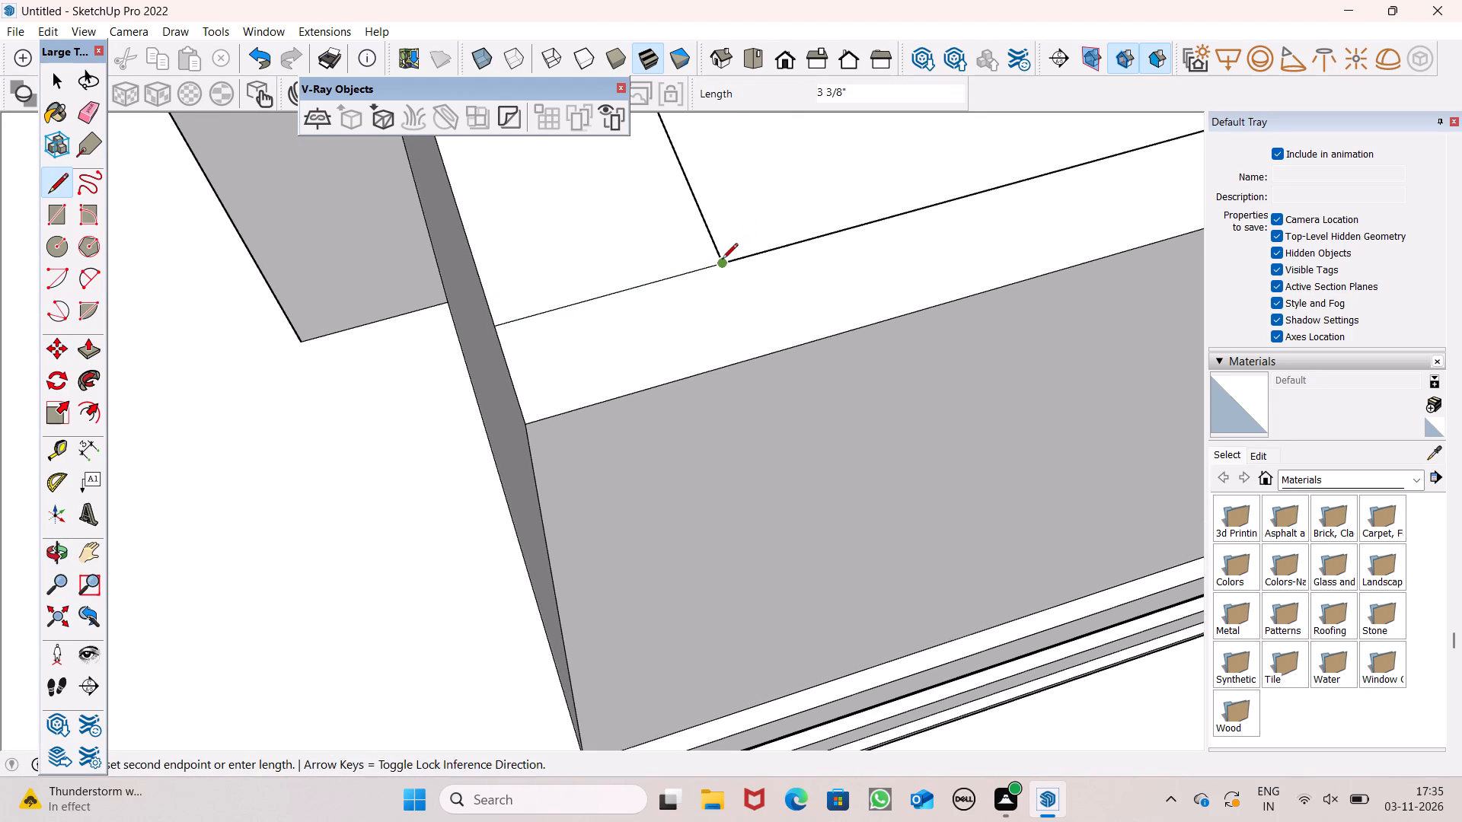
{"action": "left_click", "coordinate": [758, 359]}
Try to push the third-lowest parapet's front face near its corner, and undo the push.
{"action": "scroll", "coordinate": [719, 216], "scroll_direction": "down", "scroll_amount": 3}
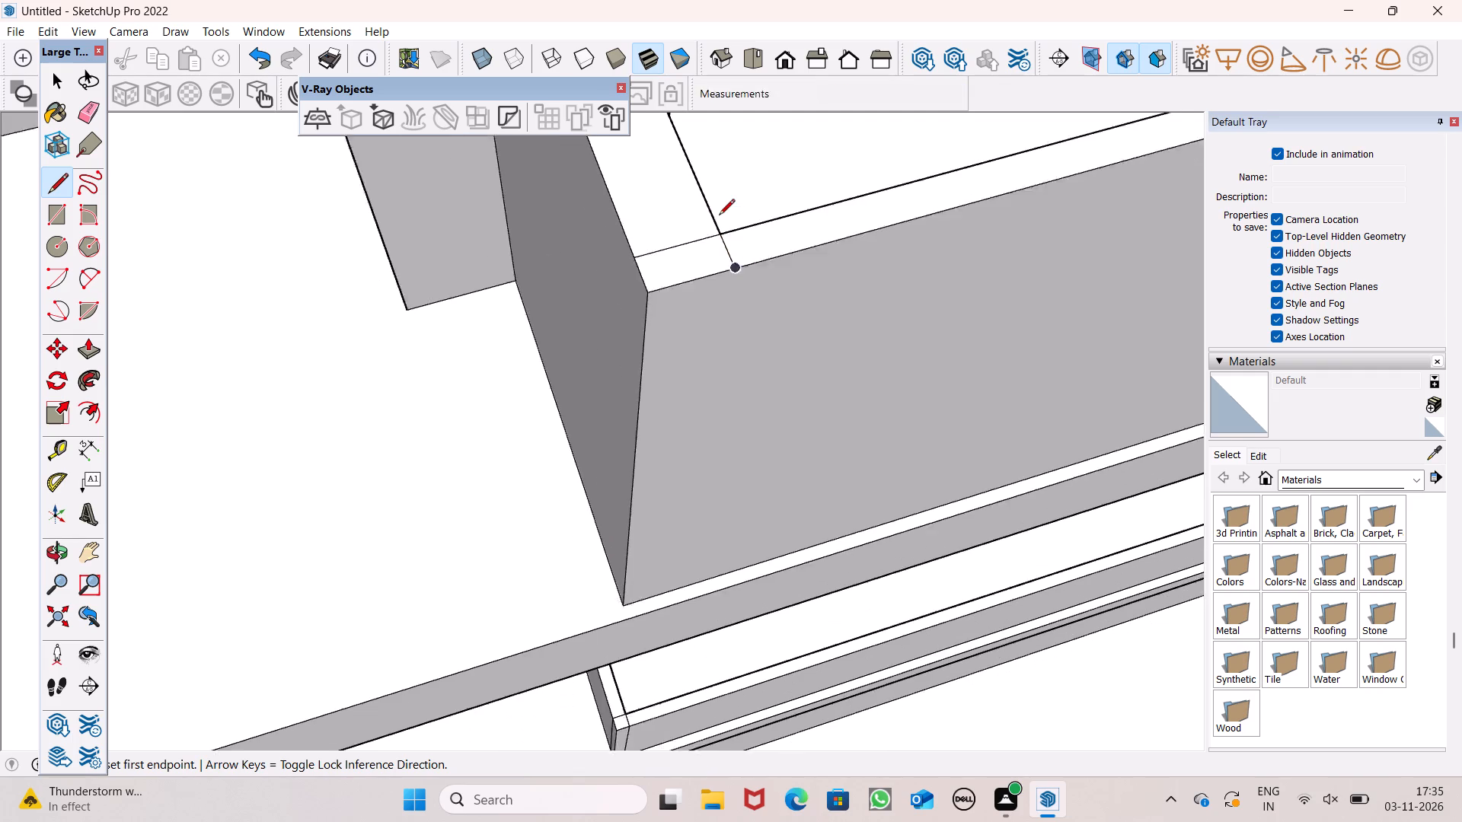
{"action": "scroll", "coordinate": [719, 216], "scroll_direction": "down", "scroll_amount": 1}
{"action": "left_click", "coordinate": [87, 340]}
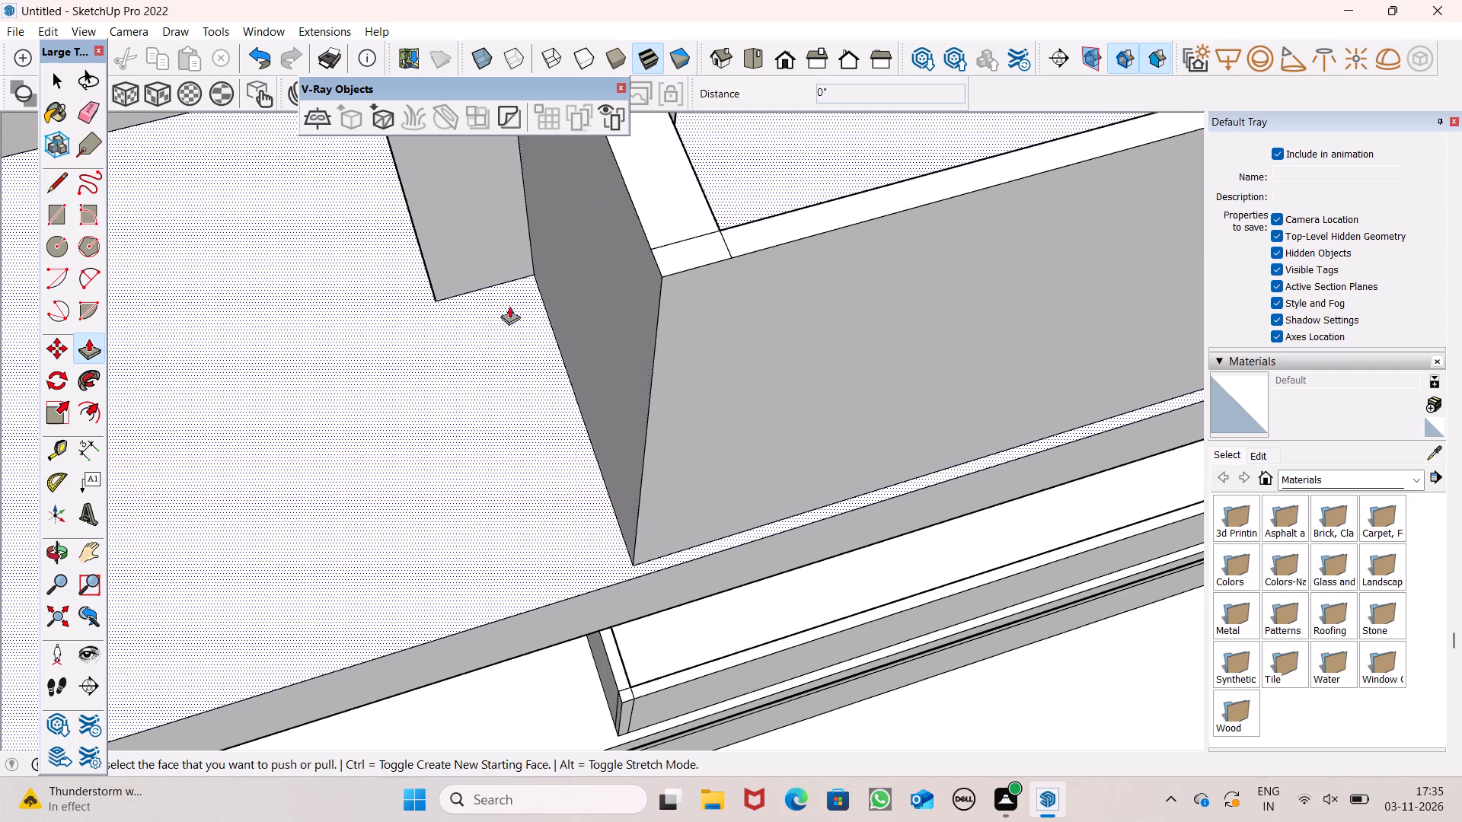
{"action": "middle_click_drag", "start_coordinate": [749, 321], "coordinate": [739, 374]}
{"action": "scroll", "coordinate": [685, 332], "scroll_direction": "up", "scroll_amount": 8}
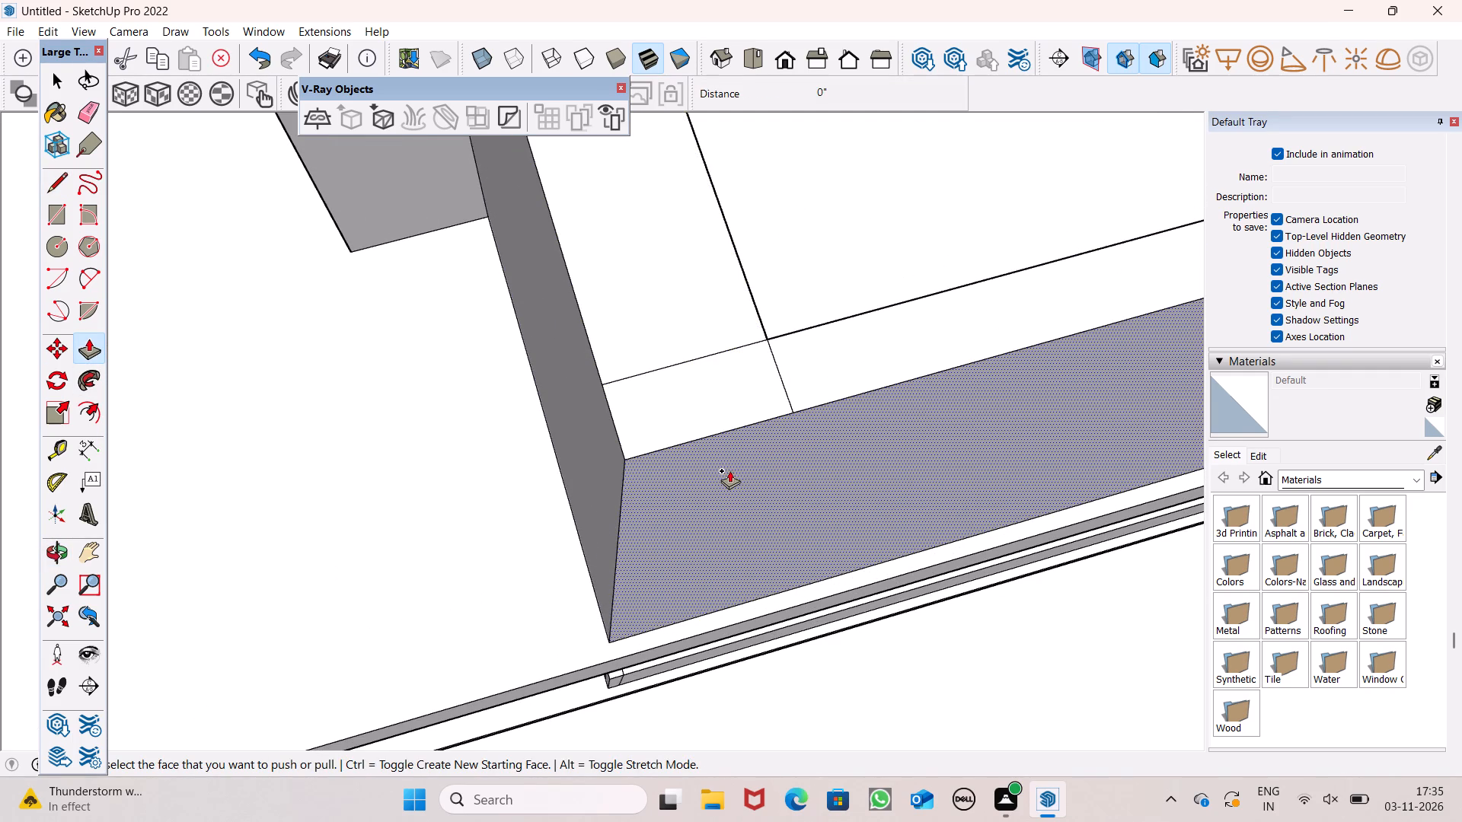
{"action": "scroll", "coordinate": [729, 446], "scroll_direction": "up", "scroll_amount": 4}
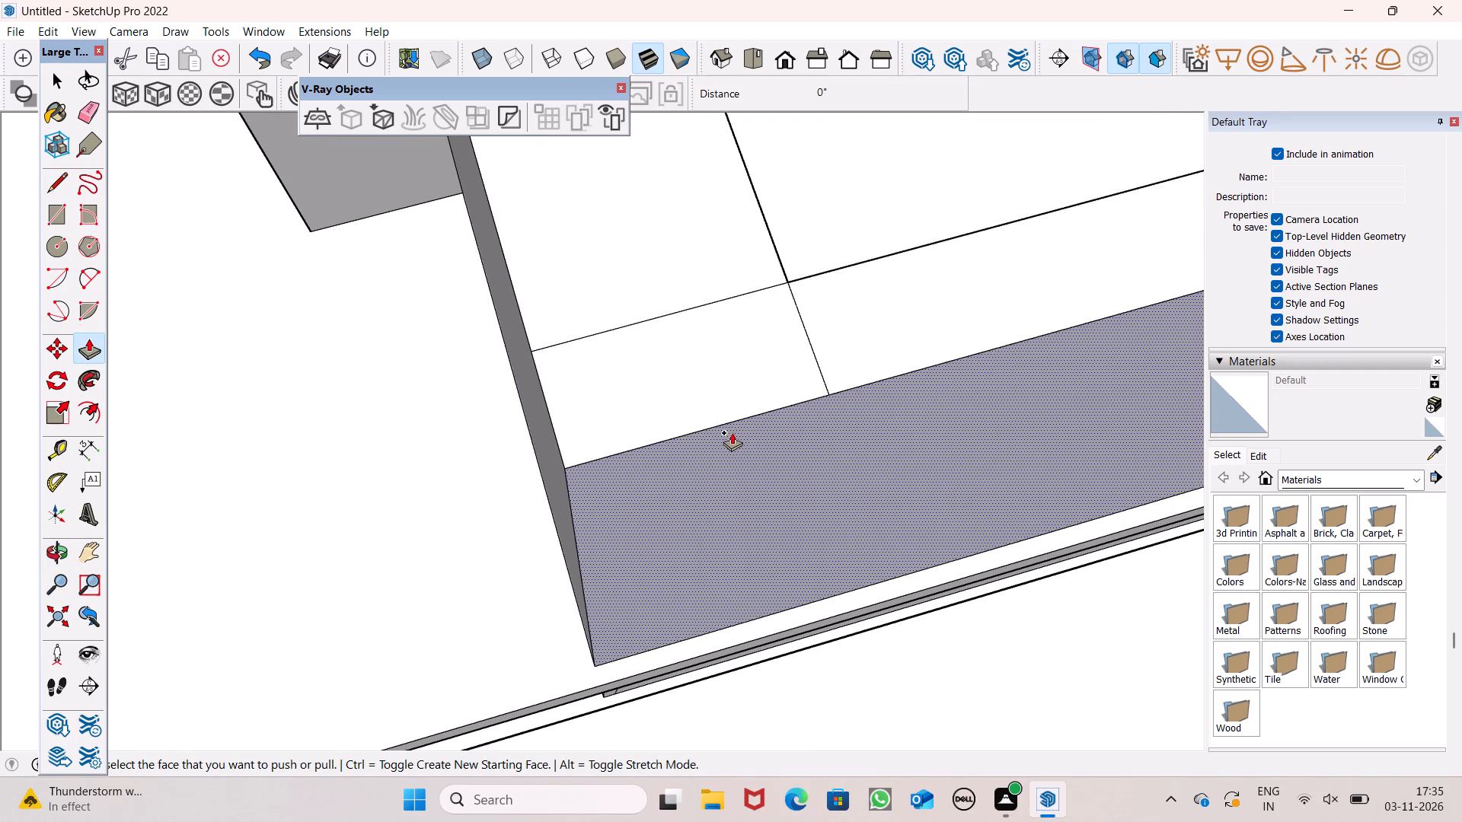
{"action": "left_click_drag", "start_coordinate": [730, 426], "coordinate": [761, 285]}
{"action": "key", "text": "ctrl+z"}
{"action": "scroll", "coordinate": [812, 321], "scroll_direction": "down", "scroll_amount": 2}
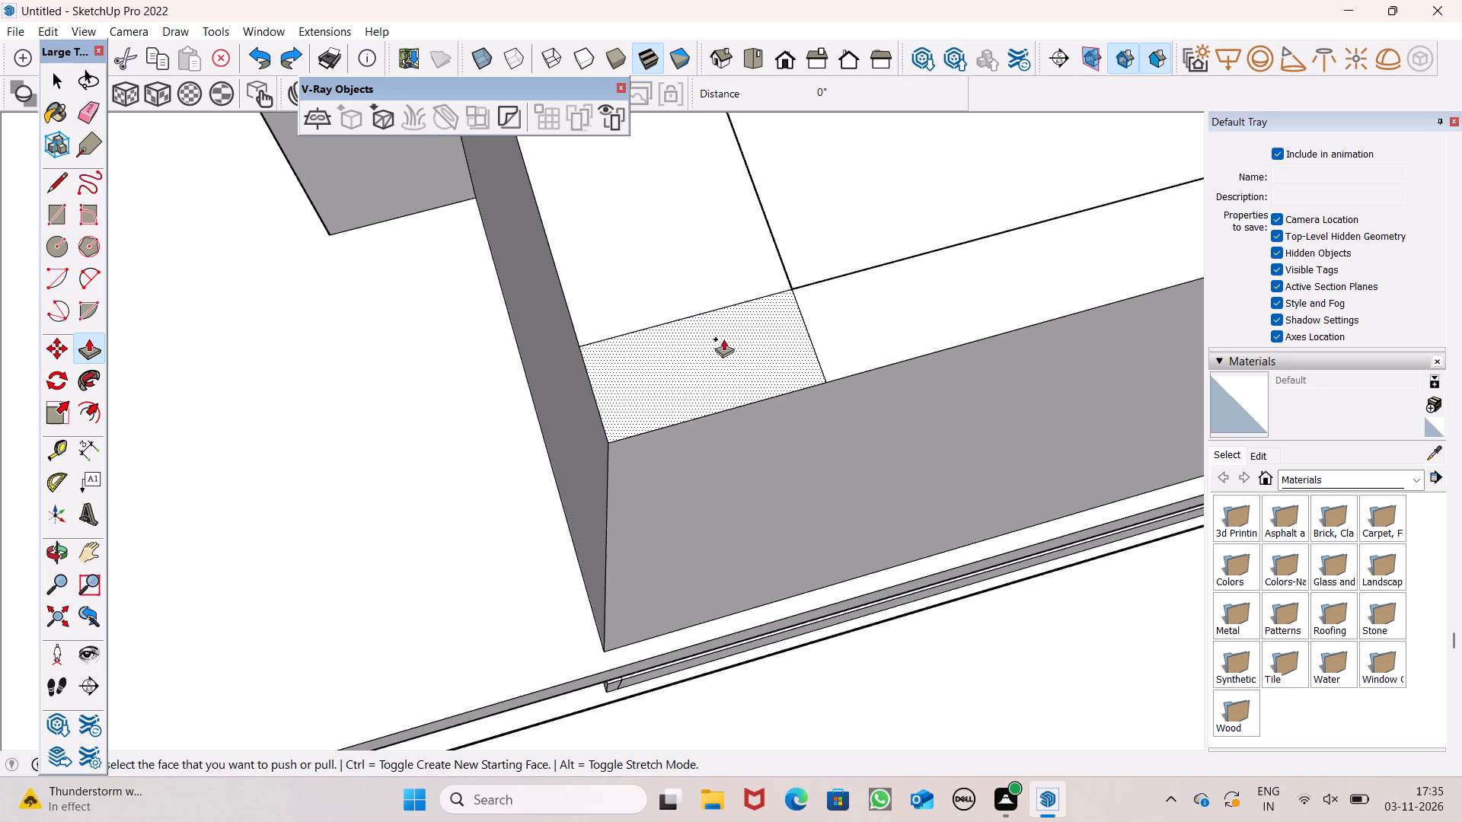
Draw a line about 4' long down the third-lowest parapet's front face, from the top corner line's end to the bottom edge.
{"action": "left_click", "coordinate": [49, 180]}
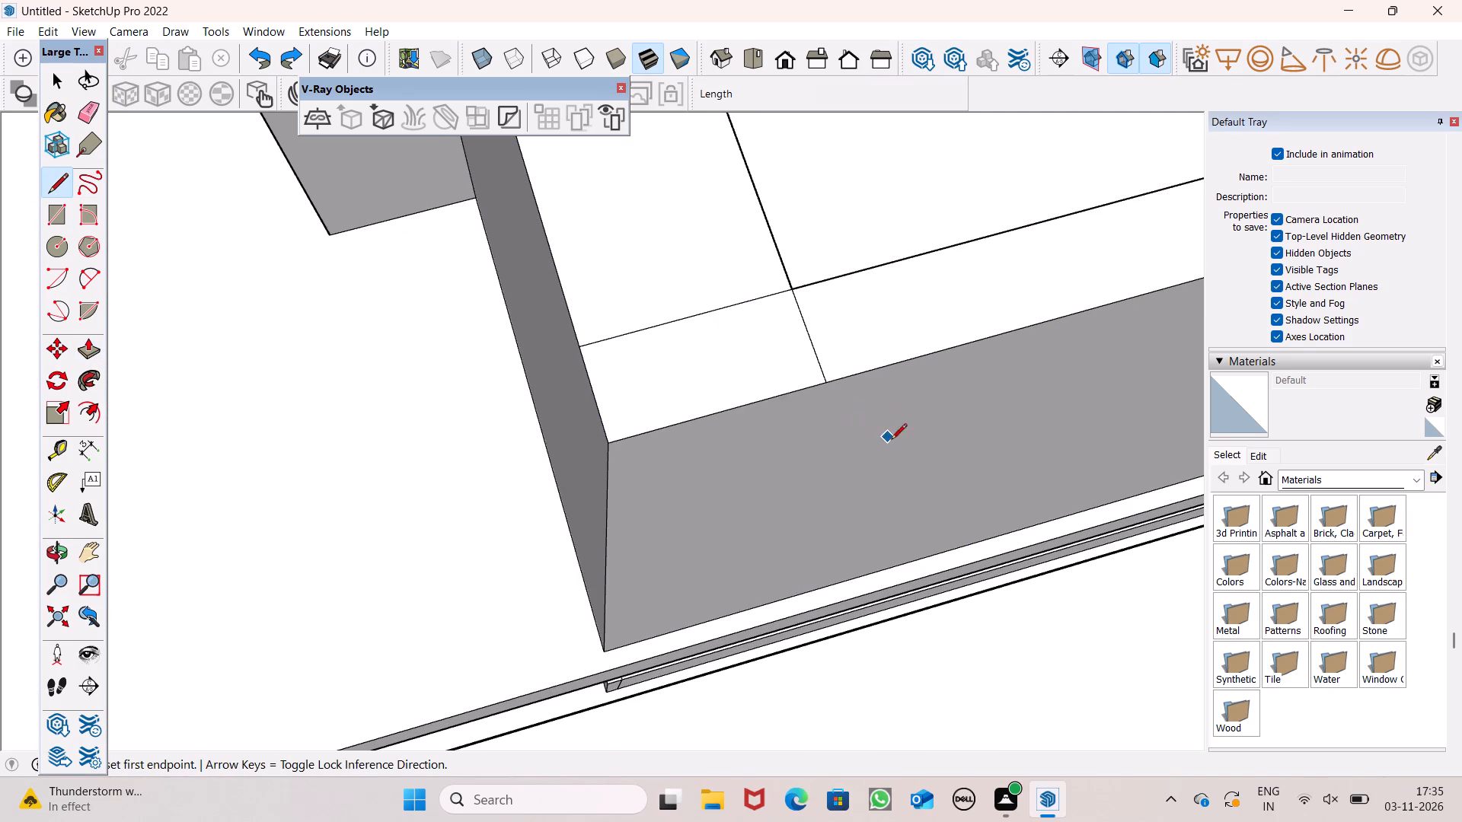
{"action": "left_click", "coordinate": [821, 382]}
{"action": "scroll", "coordinate": [859, 325], "scroll_direction": "down", "scroll_amount": 8}
{"action": "scroll", "coordinate": [857, 451], "scroll_direction": "up", "scroll_amount": 1}
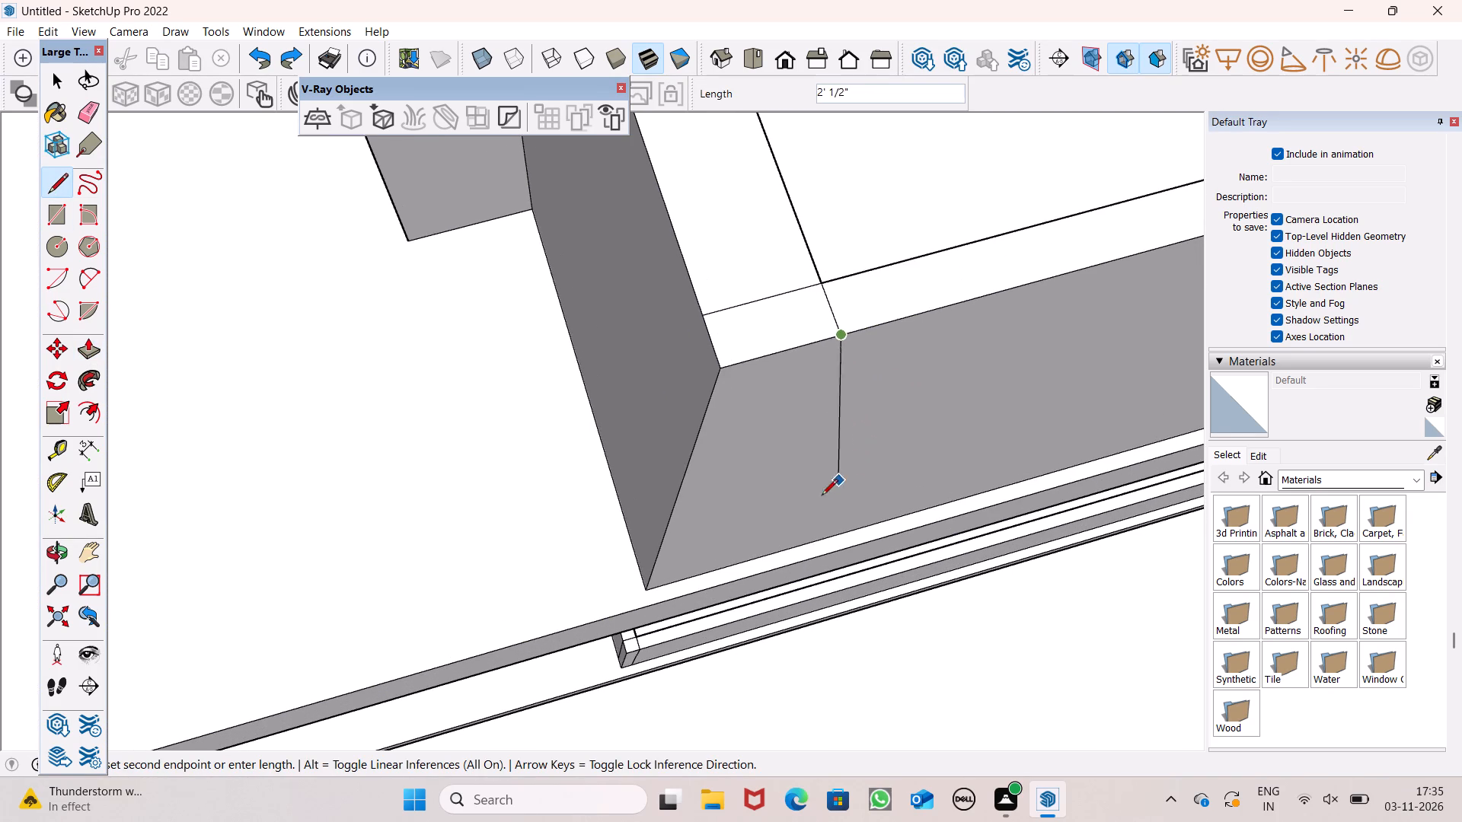
{"action": "scroll", "coordinate": [812, 522], "scroll_direction": "up", "scroll_amount": 2}
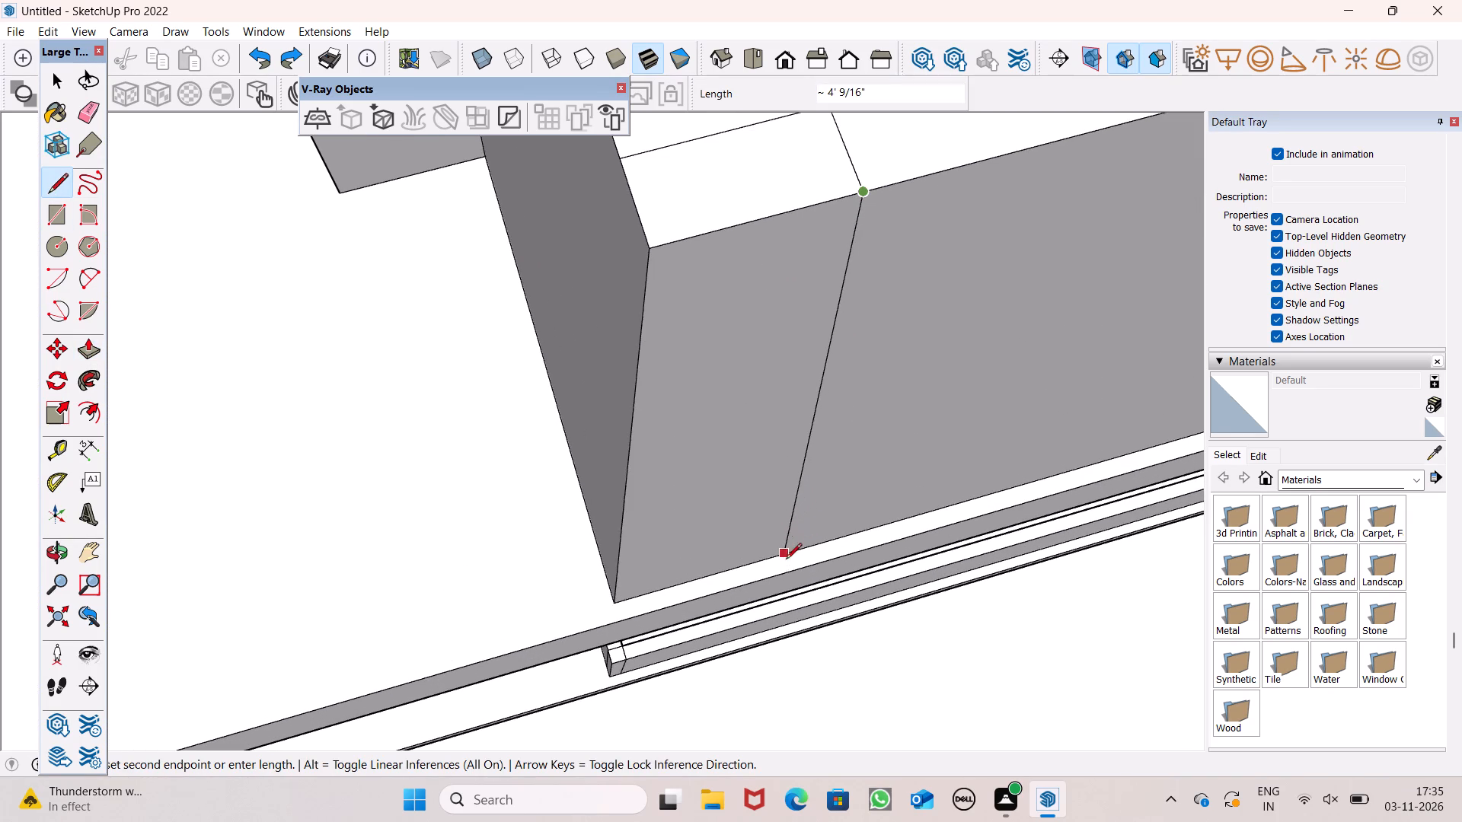
{"action": "middle_click_drag", "start_coordinate": [801, 562], "coordinate": [768, 506]}
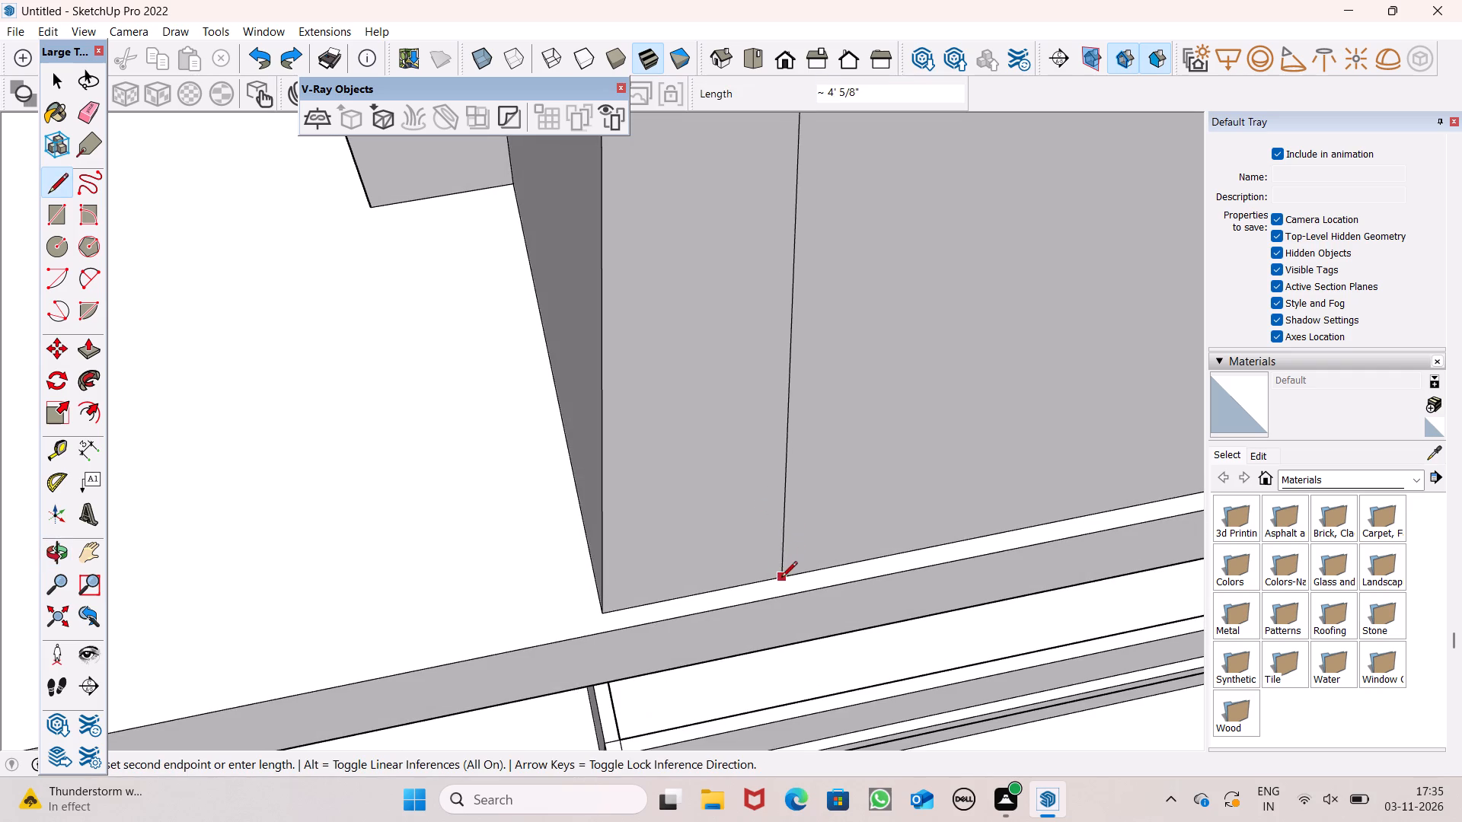
{"action": "scroll", "coordinate": [805, 566], "scroll_direction": "down", "scroll_amount": 6}
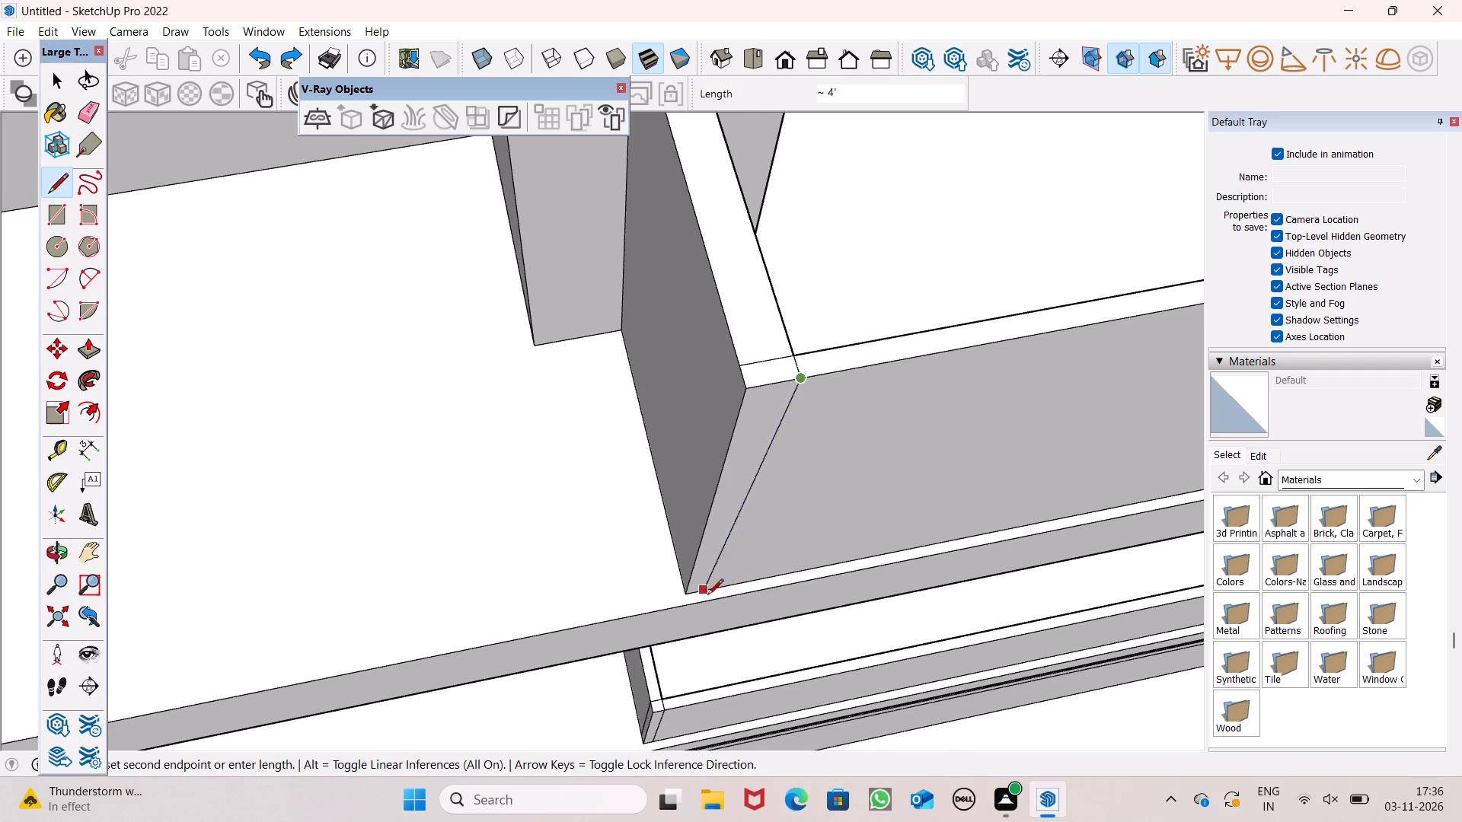
{"action": "middle_click", "coordinate": [770, 601]}
{"action": "left_click", "coordinate": [717, 587]}
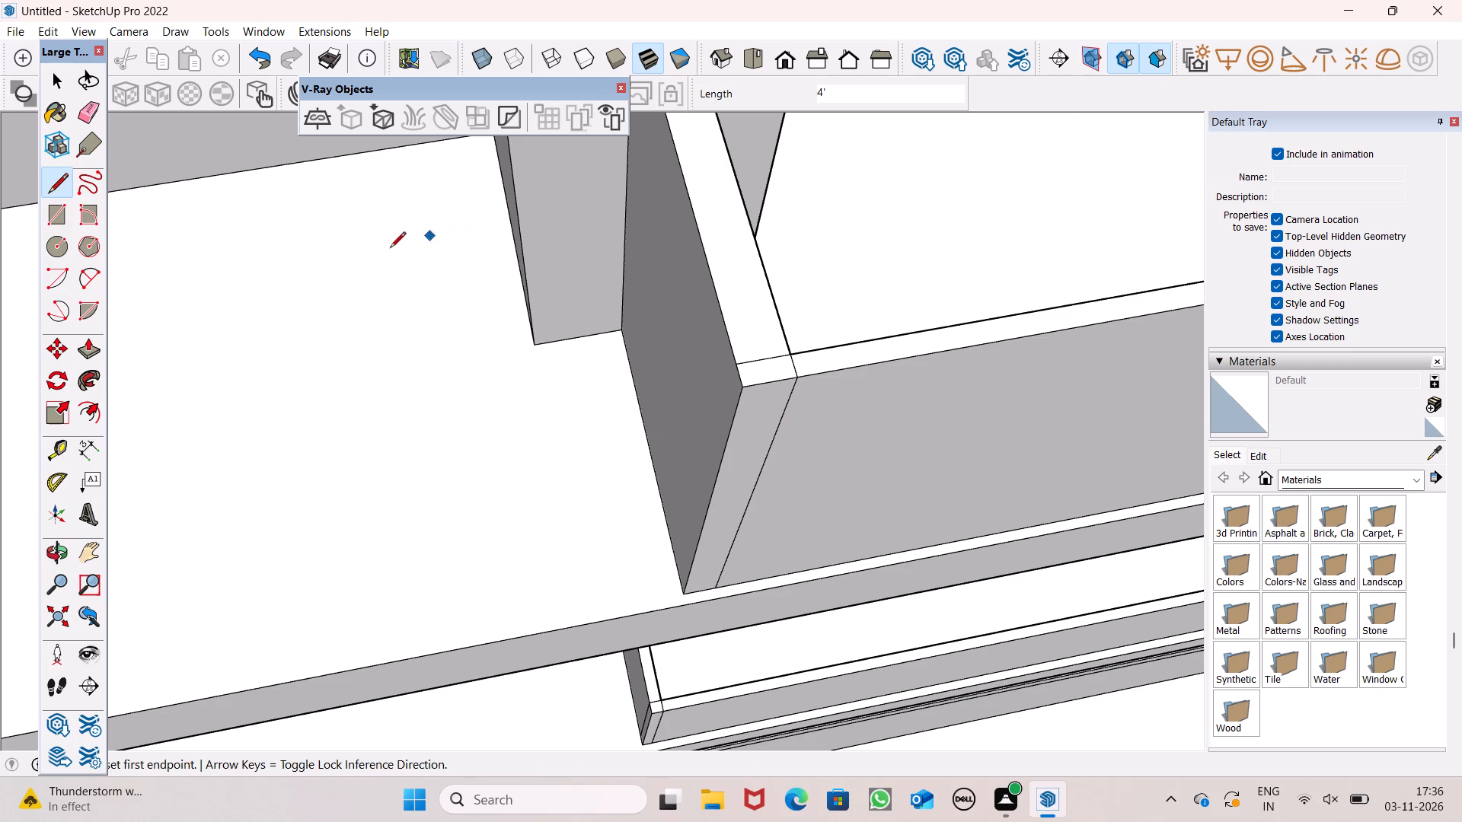
Push the narrow corner strip on the third-lowest parapet's front face inward by about 1 9/16".
{"action": "left_click", "coordinate": [93, 348]}
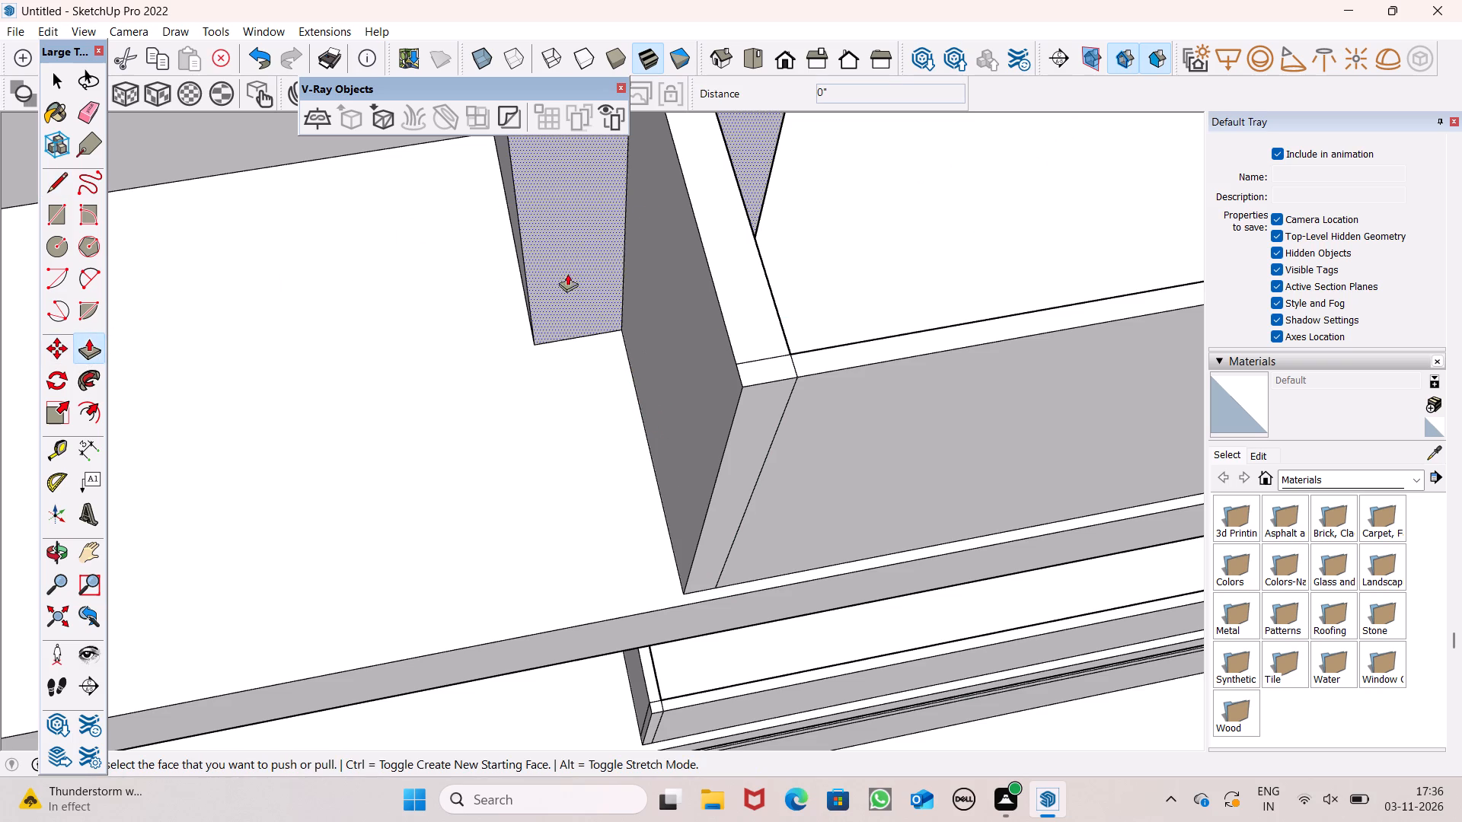
{"action": "scroll", "coordinate": [734, 348], "scroll_direction": "up", "scroll_amount": 8}
{"action": "scroll", "coordinate": [848, 378], "scroll_direction": "up", "scroll_amount": 5}
{"action": "left_click_drag", "start_coordinate": [828, 475], "coordinate": [876, 365]}
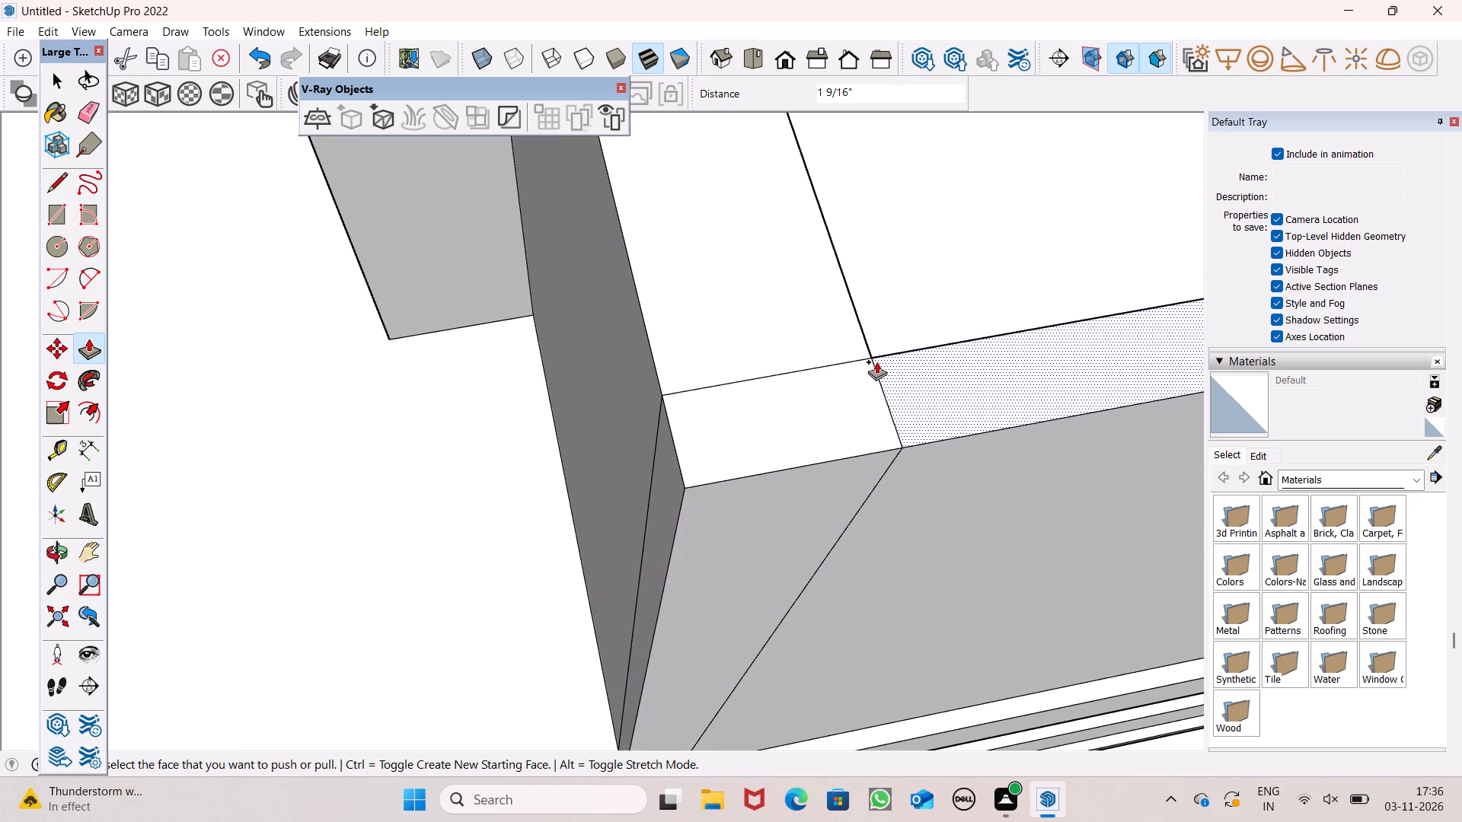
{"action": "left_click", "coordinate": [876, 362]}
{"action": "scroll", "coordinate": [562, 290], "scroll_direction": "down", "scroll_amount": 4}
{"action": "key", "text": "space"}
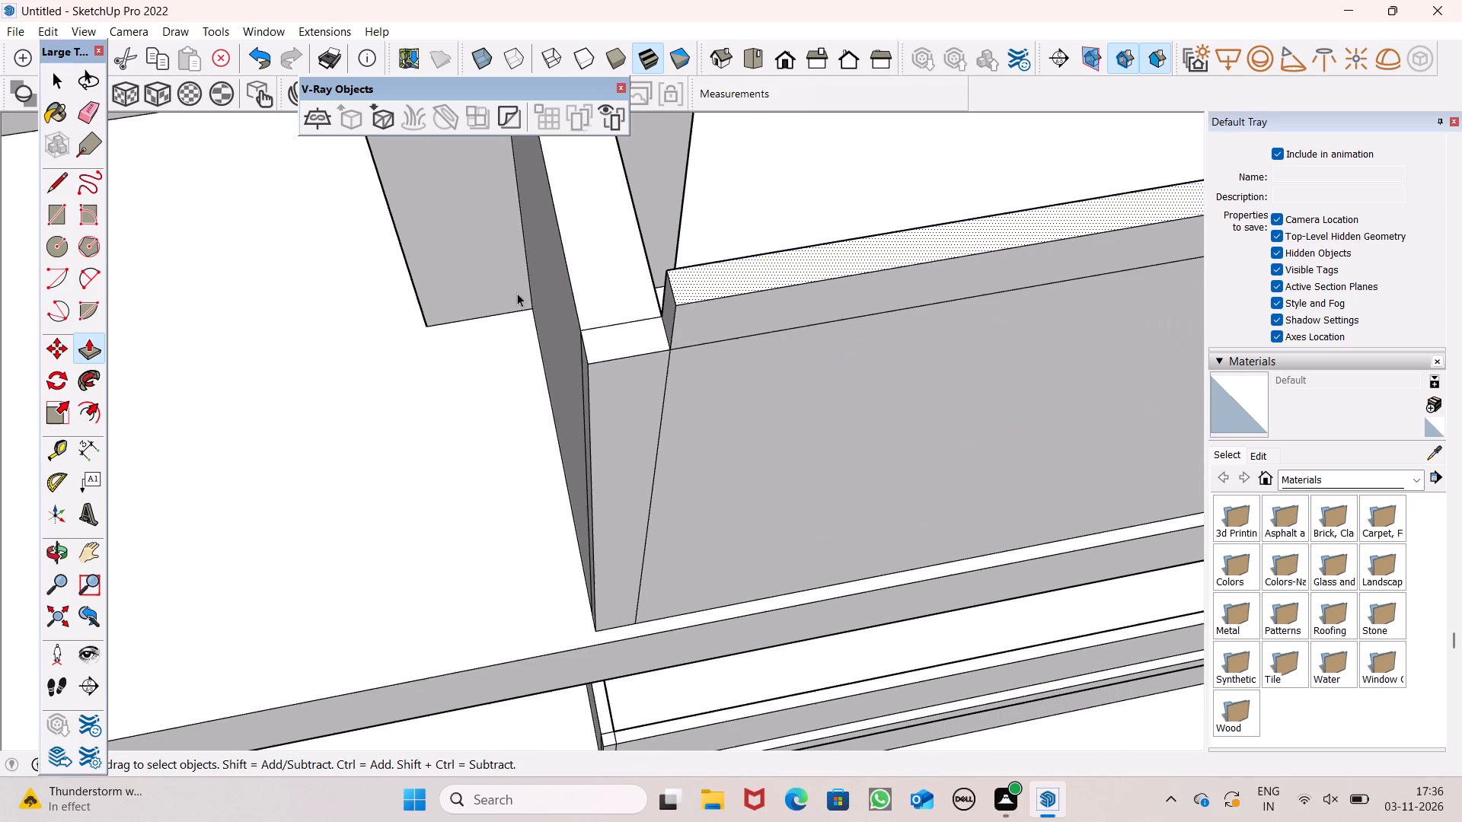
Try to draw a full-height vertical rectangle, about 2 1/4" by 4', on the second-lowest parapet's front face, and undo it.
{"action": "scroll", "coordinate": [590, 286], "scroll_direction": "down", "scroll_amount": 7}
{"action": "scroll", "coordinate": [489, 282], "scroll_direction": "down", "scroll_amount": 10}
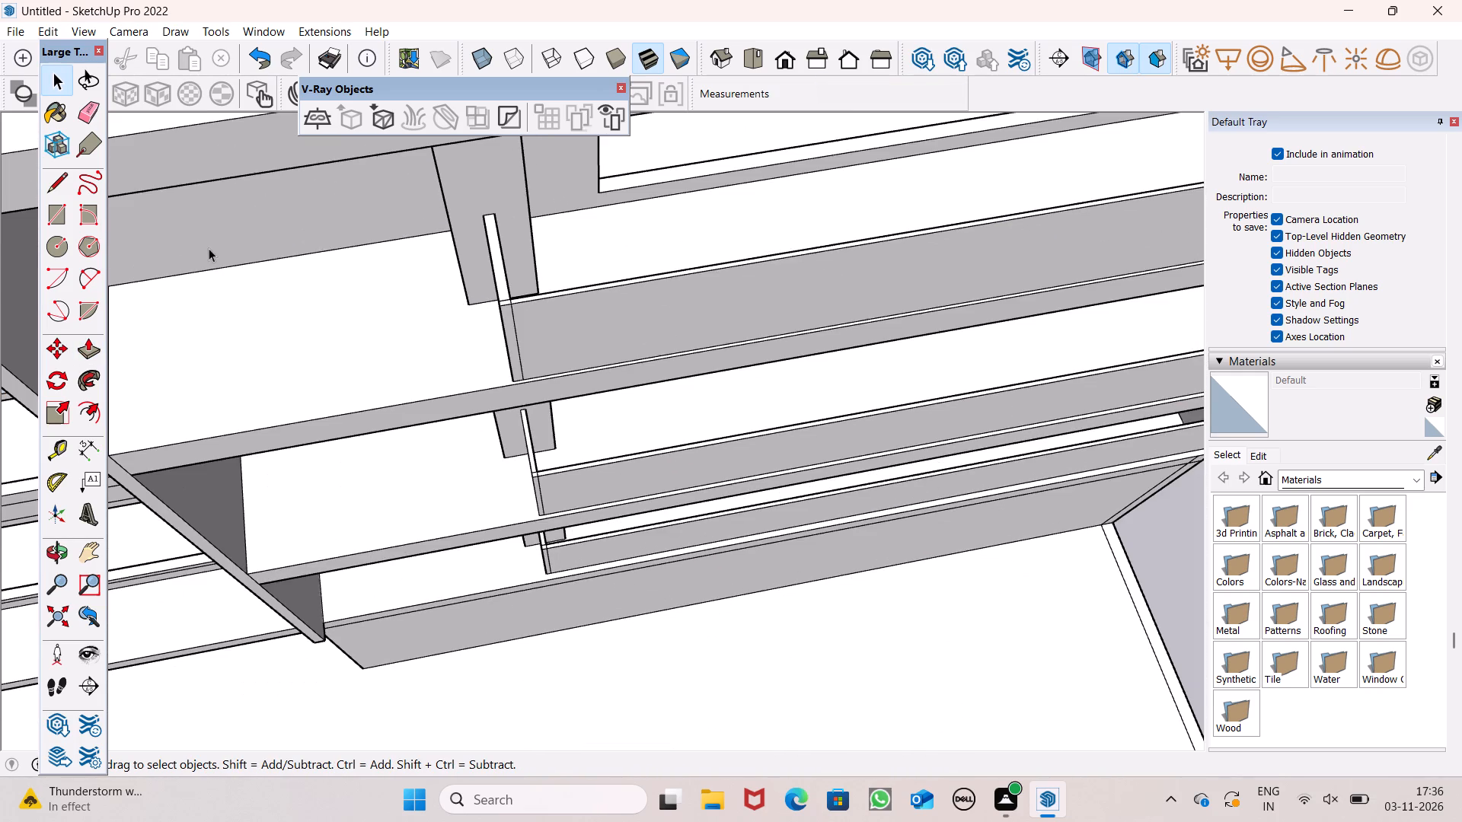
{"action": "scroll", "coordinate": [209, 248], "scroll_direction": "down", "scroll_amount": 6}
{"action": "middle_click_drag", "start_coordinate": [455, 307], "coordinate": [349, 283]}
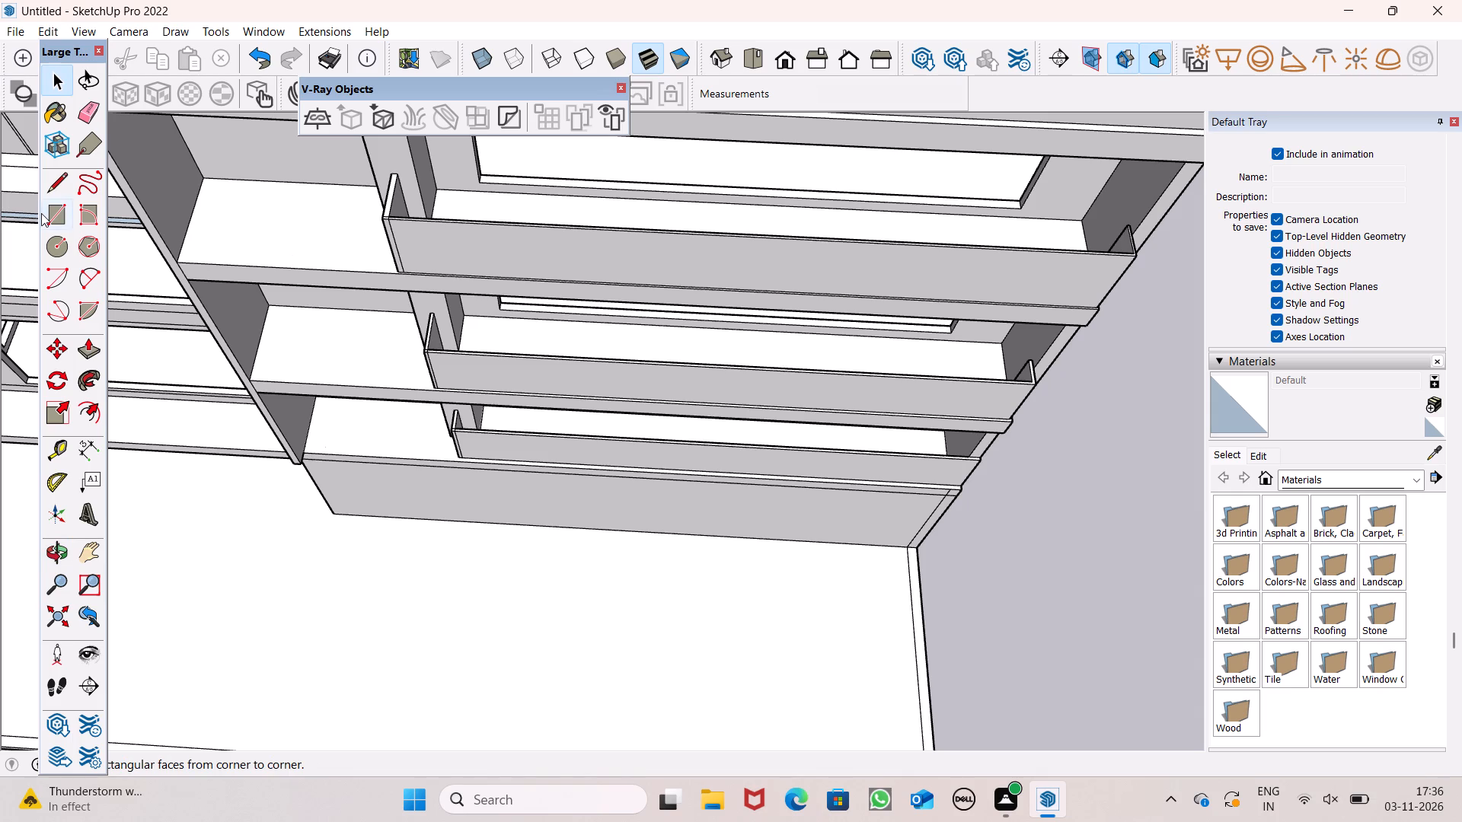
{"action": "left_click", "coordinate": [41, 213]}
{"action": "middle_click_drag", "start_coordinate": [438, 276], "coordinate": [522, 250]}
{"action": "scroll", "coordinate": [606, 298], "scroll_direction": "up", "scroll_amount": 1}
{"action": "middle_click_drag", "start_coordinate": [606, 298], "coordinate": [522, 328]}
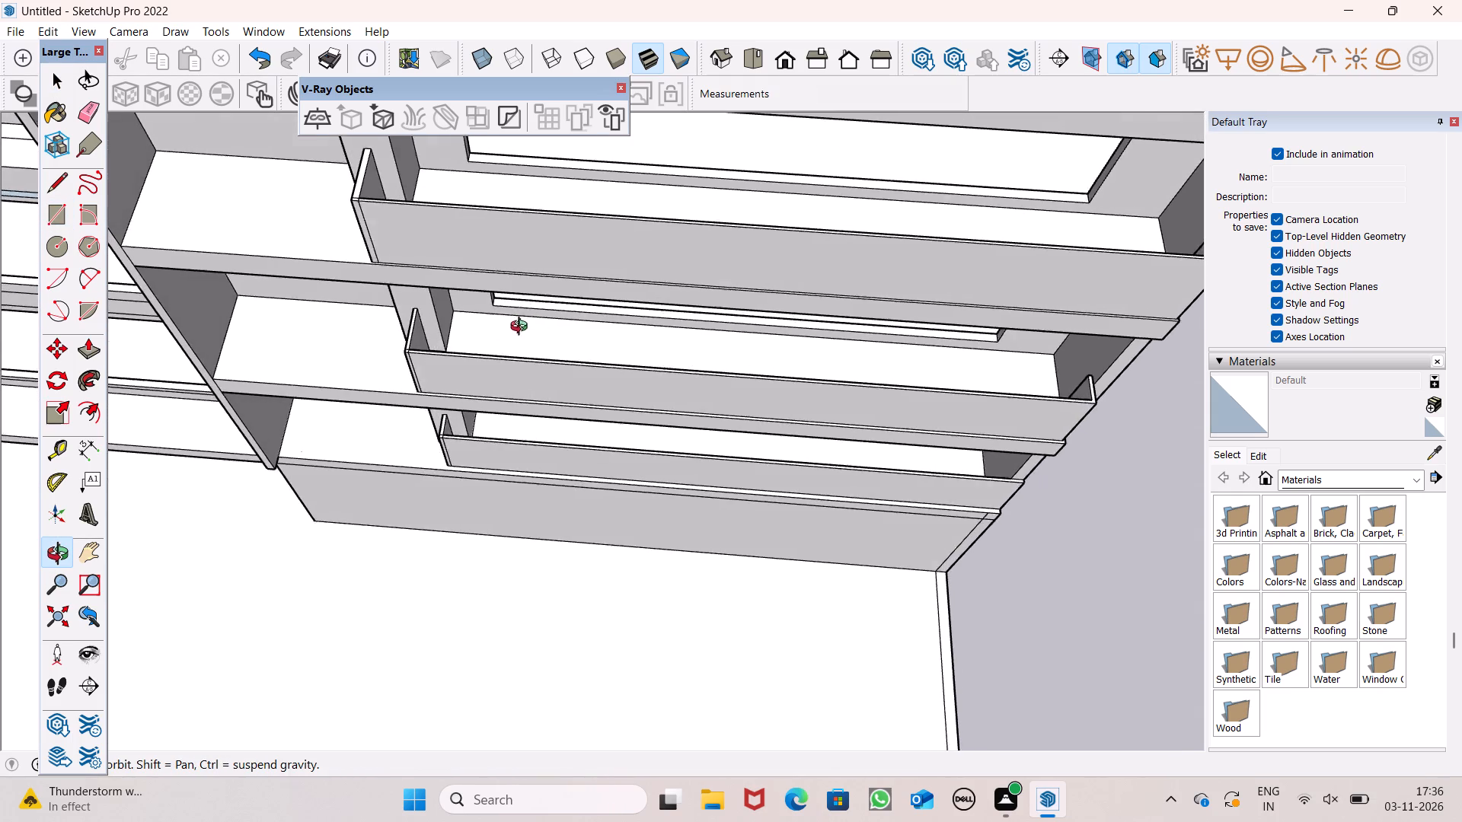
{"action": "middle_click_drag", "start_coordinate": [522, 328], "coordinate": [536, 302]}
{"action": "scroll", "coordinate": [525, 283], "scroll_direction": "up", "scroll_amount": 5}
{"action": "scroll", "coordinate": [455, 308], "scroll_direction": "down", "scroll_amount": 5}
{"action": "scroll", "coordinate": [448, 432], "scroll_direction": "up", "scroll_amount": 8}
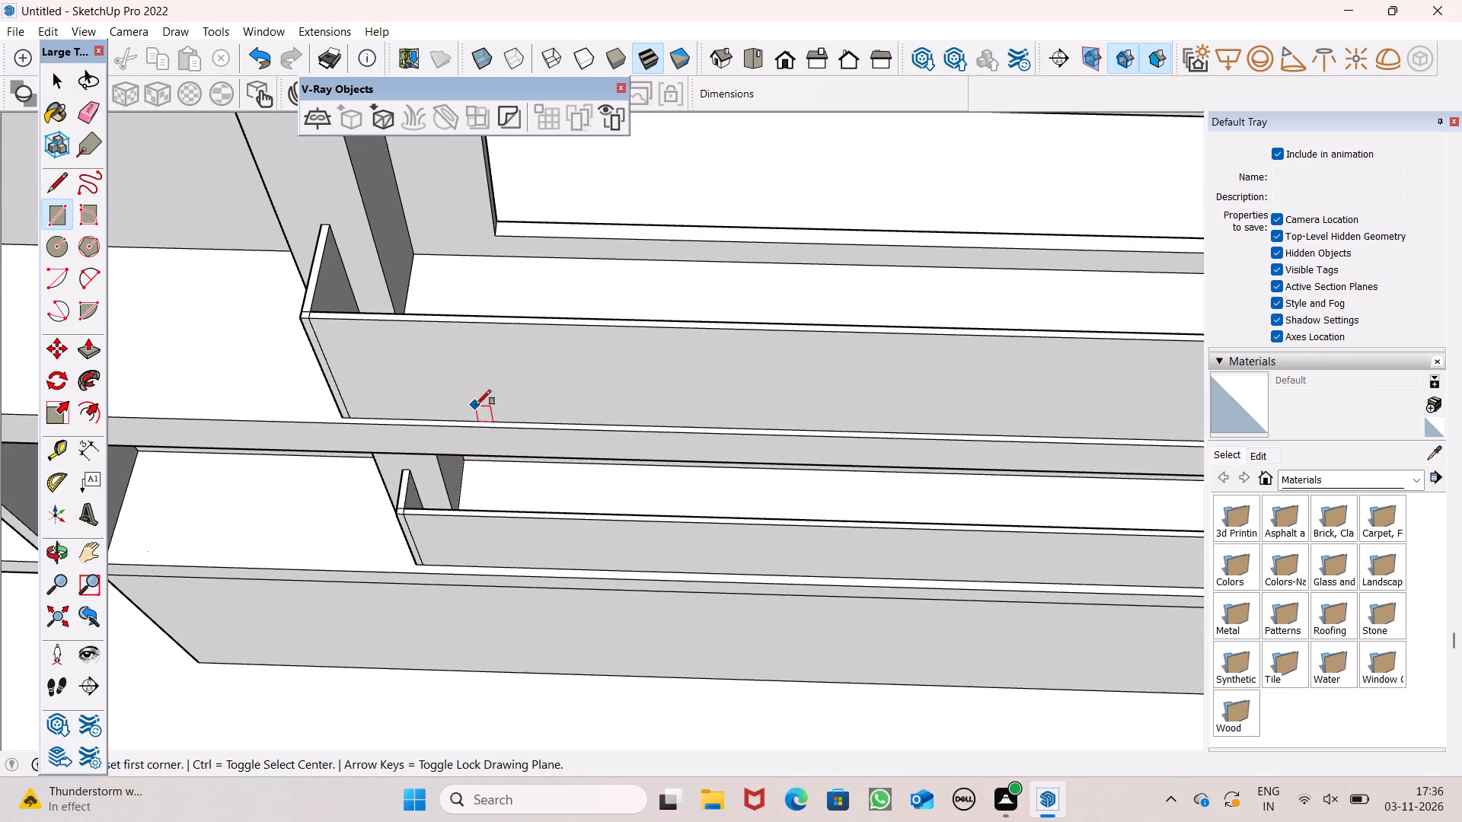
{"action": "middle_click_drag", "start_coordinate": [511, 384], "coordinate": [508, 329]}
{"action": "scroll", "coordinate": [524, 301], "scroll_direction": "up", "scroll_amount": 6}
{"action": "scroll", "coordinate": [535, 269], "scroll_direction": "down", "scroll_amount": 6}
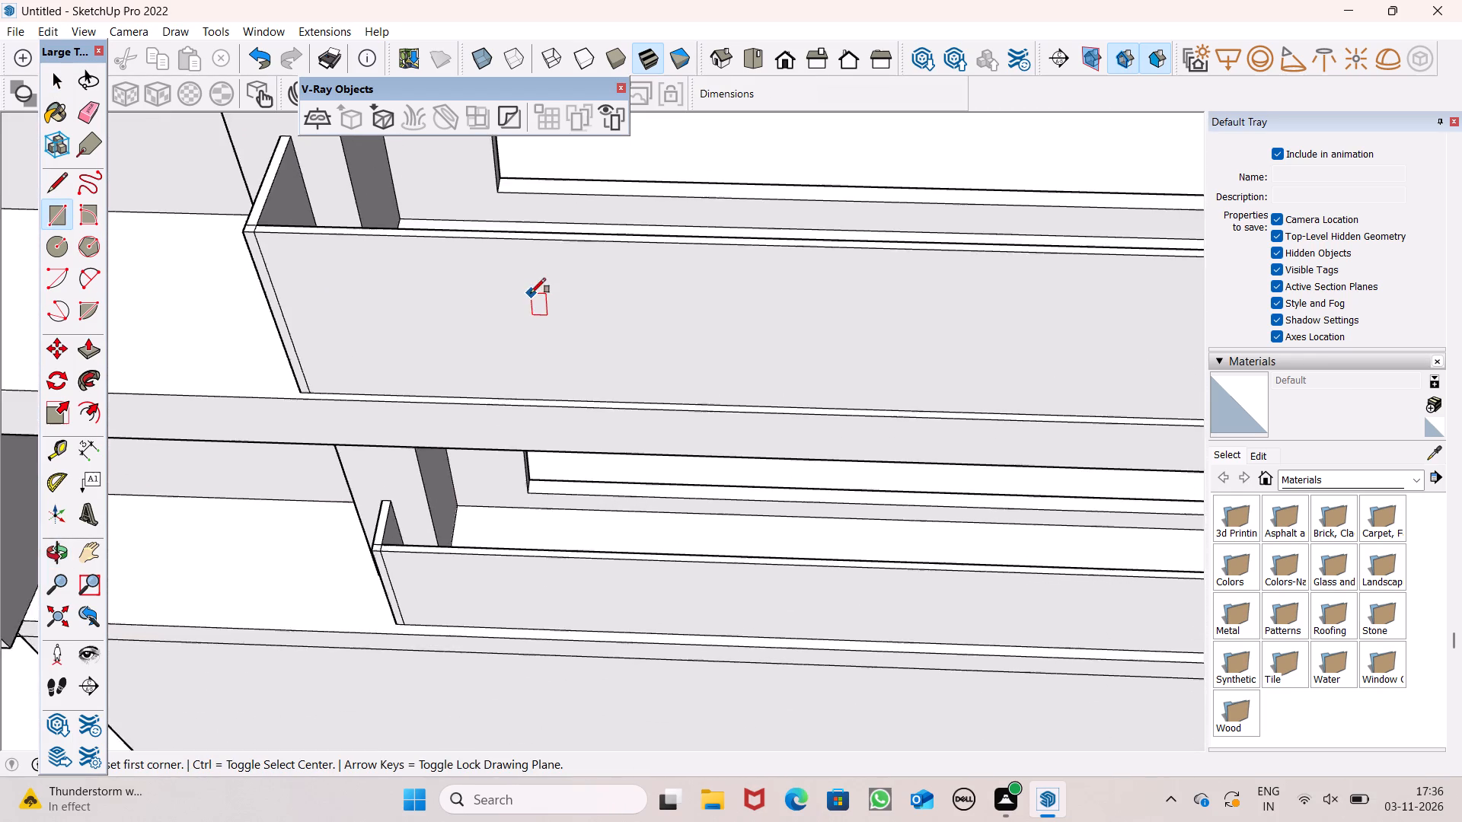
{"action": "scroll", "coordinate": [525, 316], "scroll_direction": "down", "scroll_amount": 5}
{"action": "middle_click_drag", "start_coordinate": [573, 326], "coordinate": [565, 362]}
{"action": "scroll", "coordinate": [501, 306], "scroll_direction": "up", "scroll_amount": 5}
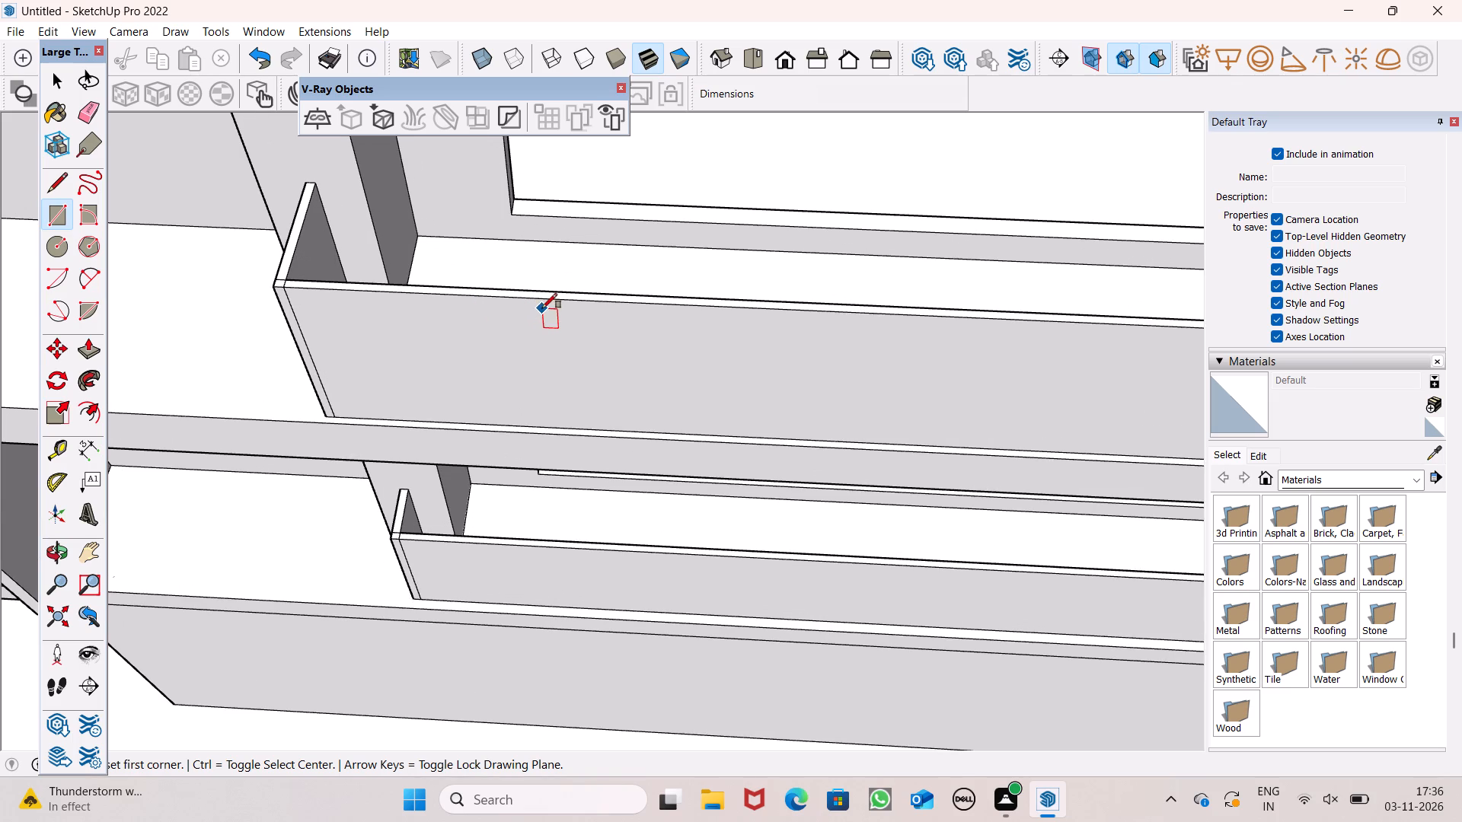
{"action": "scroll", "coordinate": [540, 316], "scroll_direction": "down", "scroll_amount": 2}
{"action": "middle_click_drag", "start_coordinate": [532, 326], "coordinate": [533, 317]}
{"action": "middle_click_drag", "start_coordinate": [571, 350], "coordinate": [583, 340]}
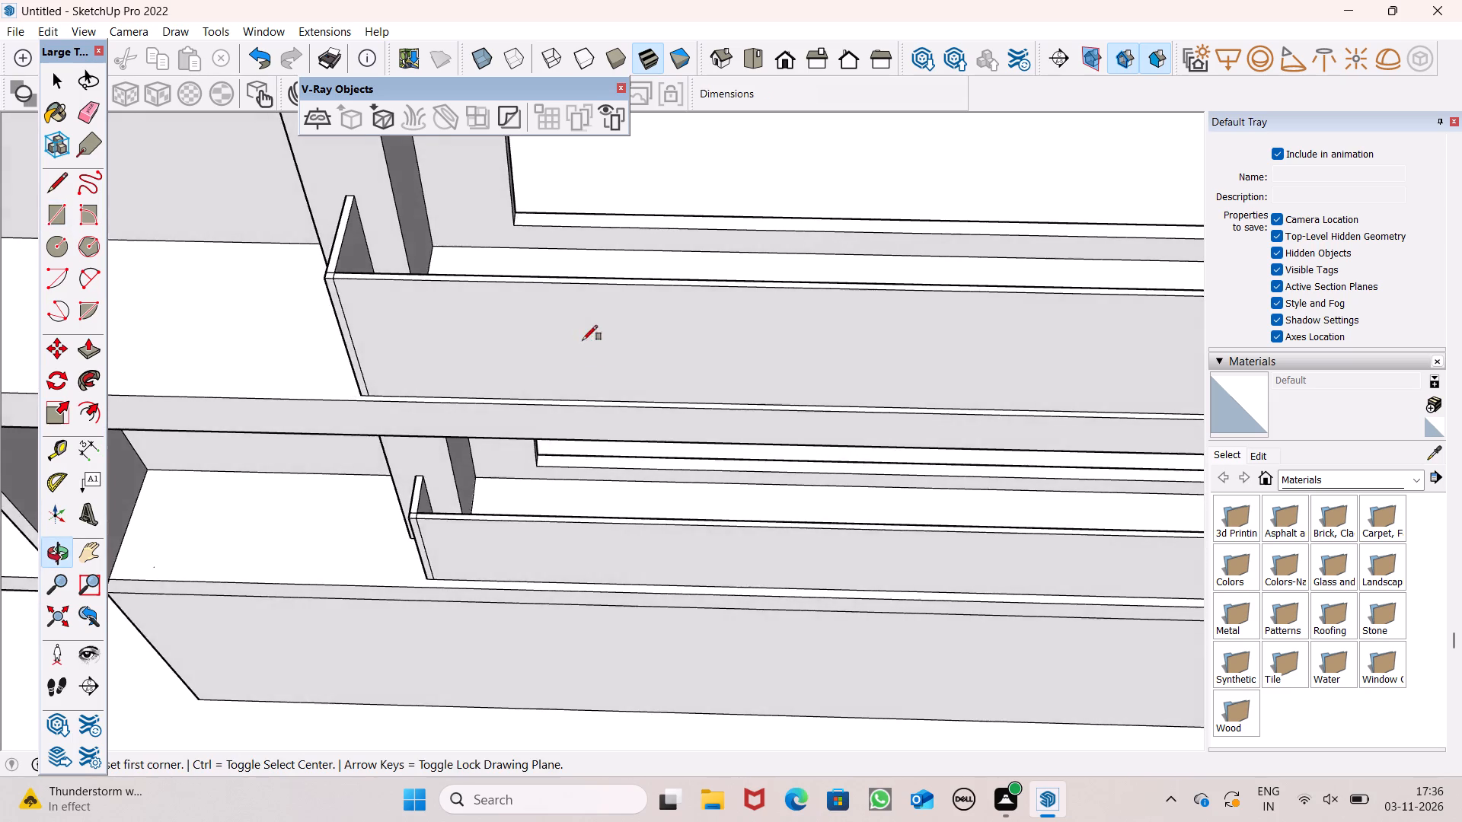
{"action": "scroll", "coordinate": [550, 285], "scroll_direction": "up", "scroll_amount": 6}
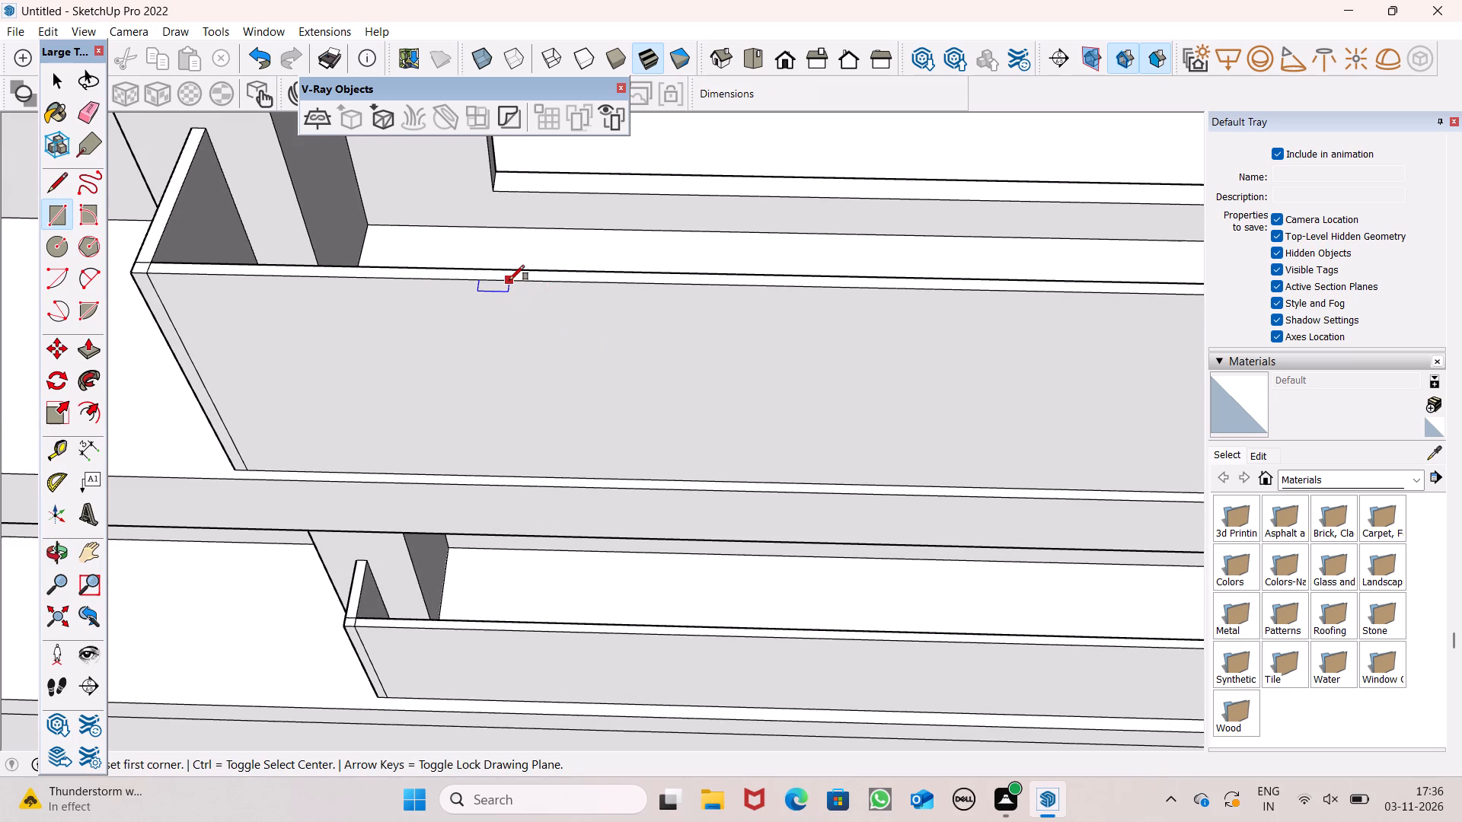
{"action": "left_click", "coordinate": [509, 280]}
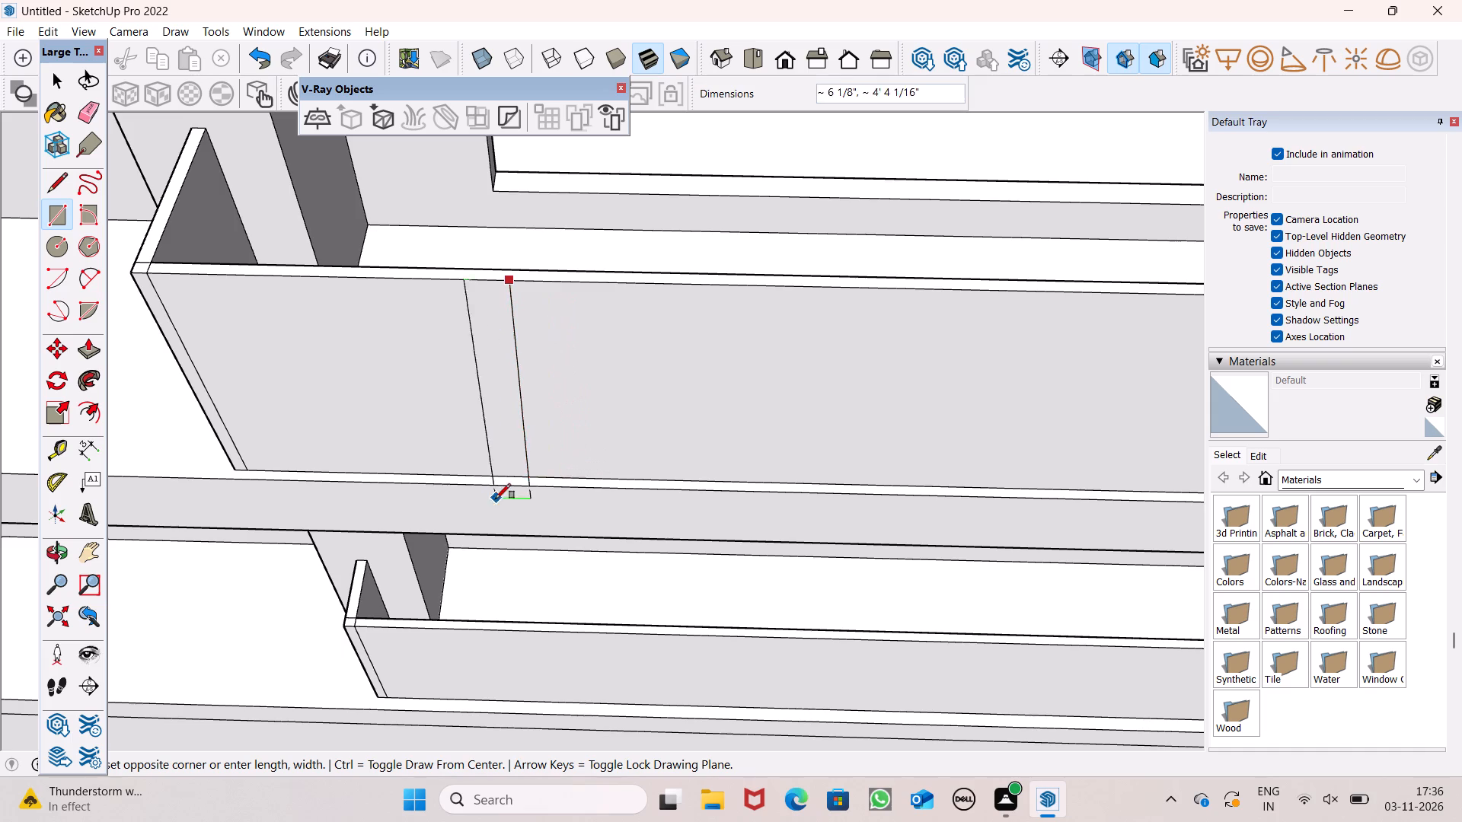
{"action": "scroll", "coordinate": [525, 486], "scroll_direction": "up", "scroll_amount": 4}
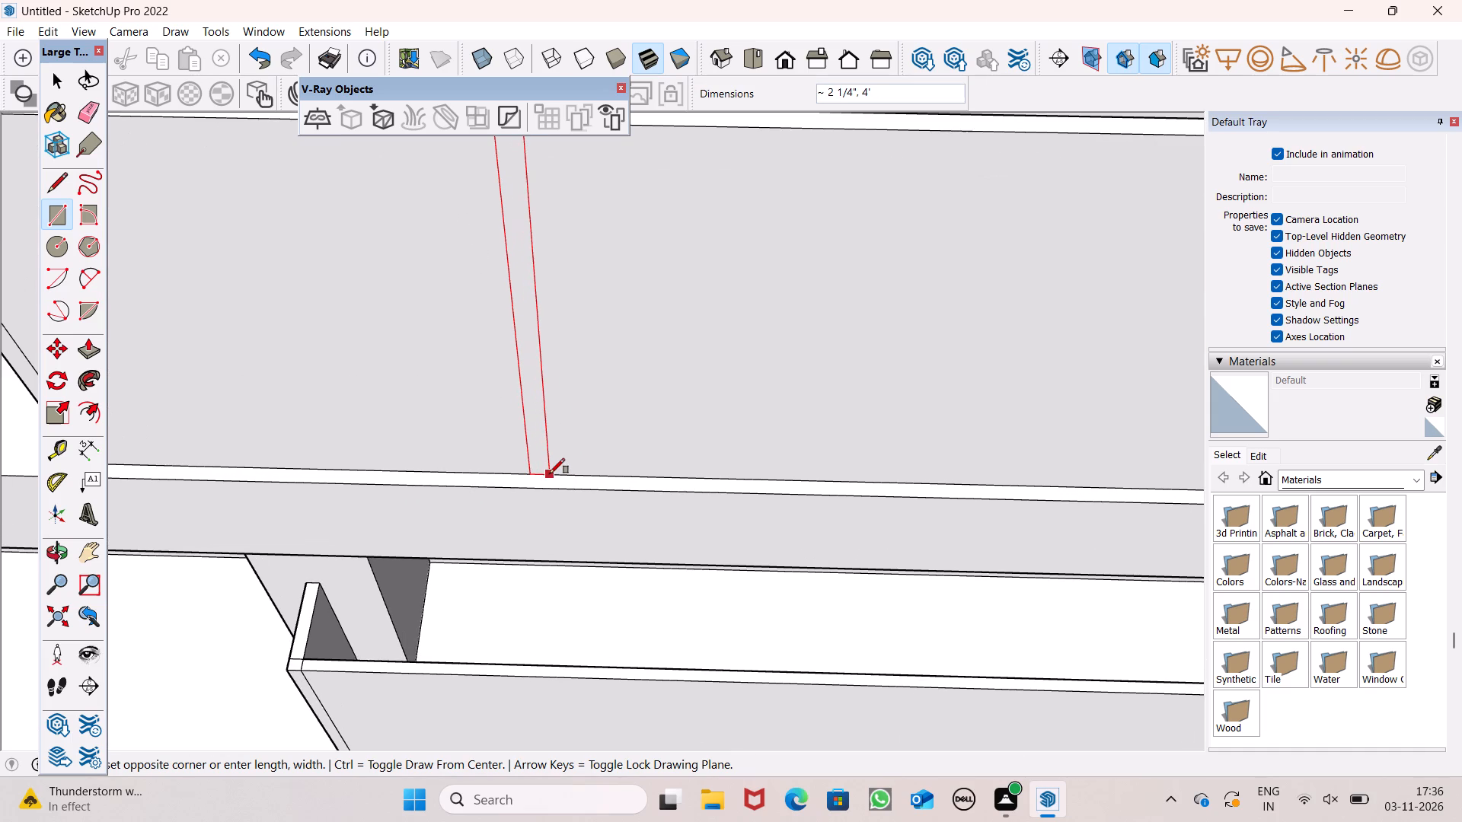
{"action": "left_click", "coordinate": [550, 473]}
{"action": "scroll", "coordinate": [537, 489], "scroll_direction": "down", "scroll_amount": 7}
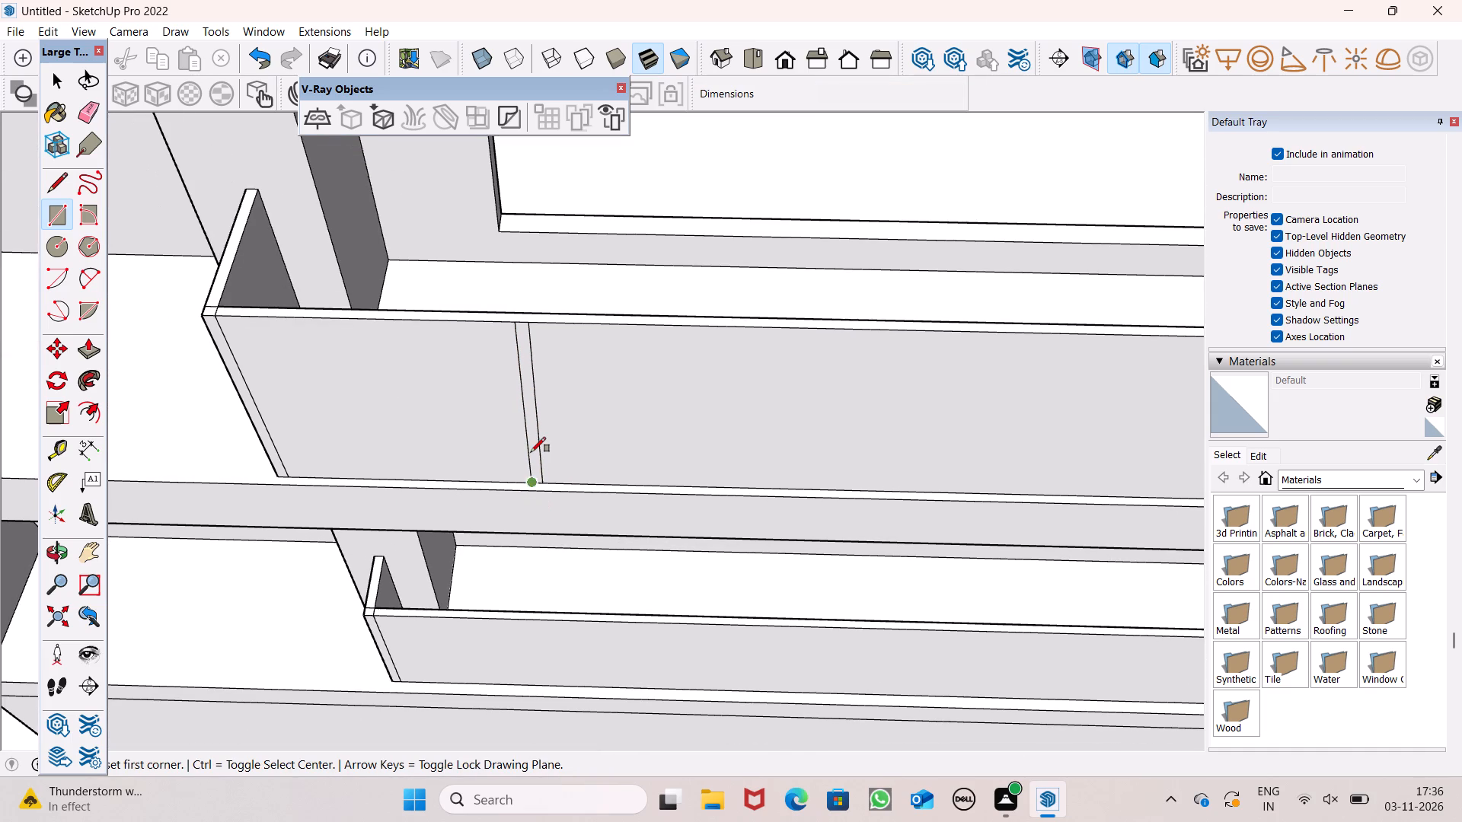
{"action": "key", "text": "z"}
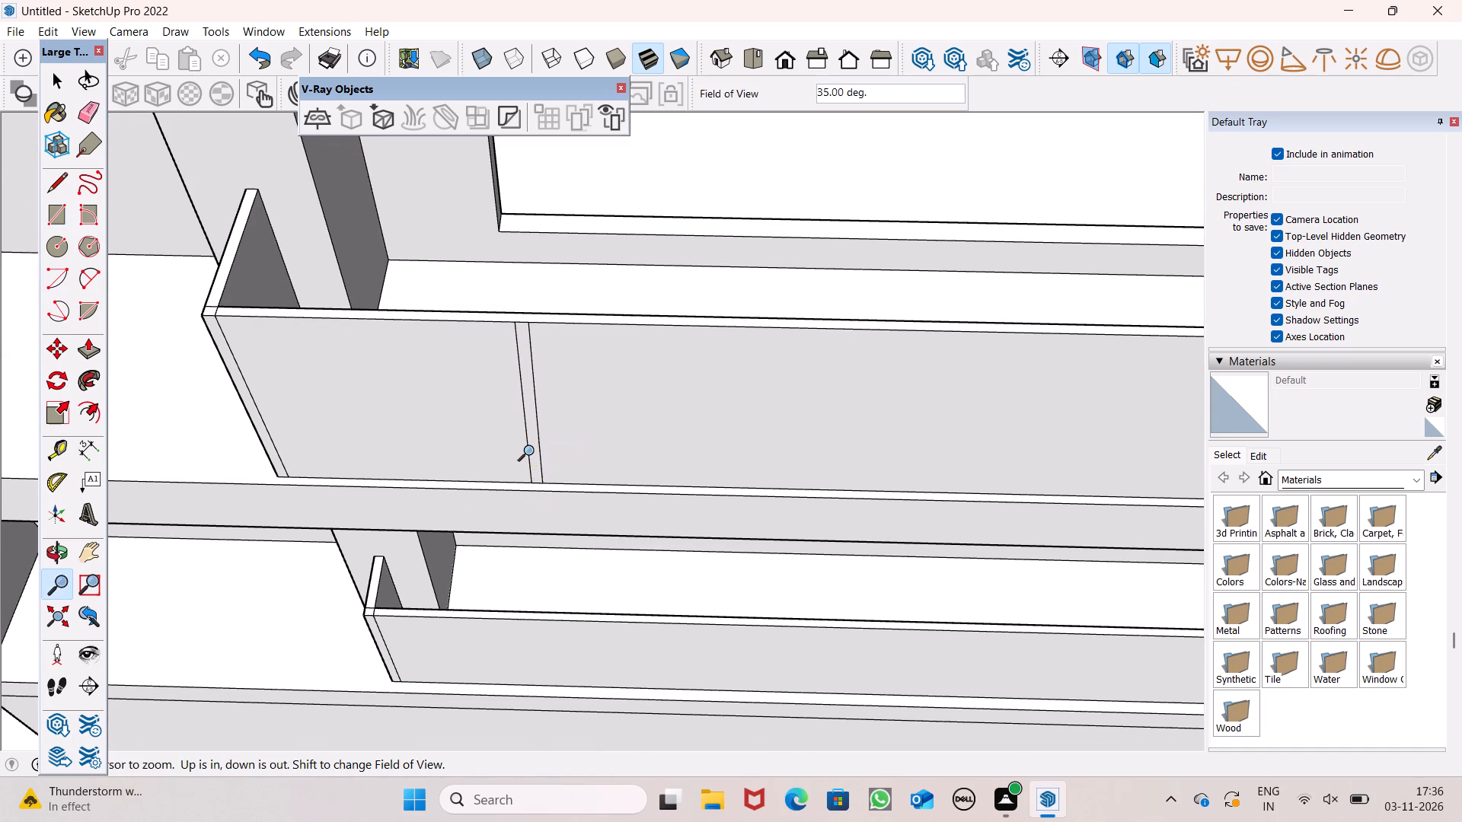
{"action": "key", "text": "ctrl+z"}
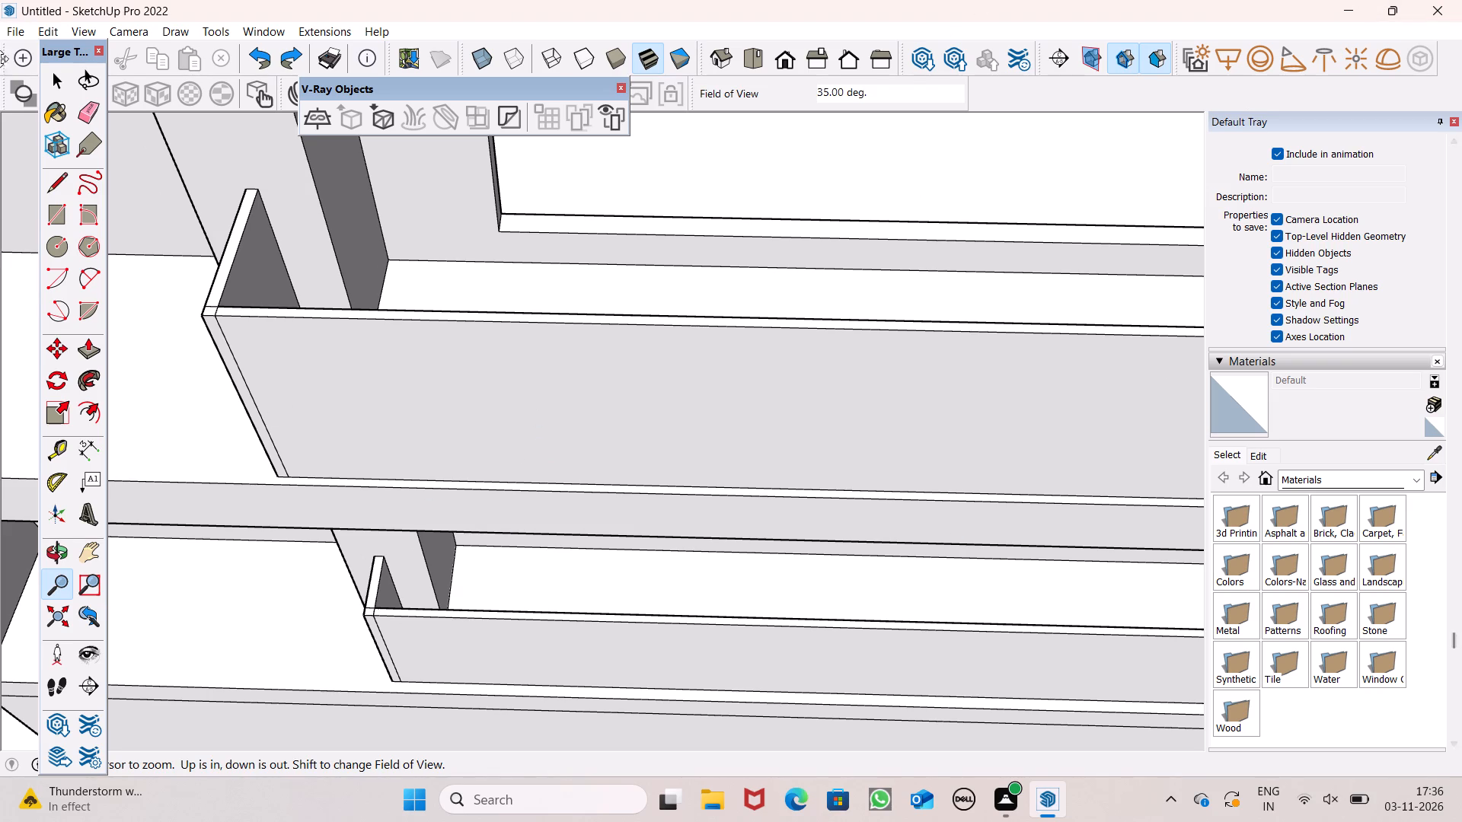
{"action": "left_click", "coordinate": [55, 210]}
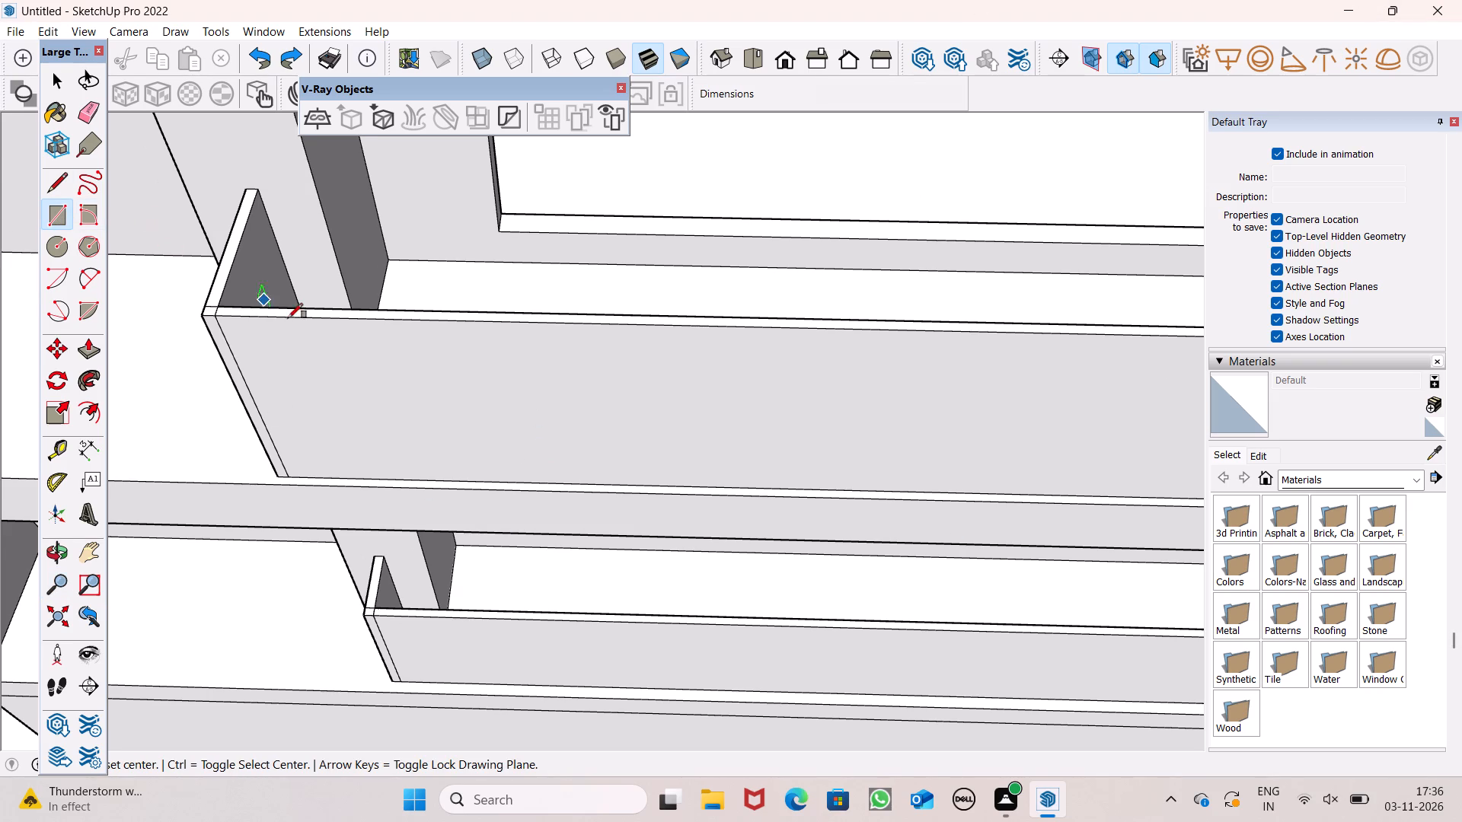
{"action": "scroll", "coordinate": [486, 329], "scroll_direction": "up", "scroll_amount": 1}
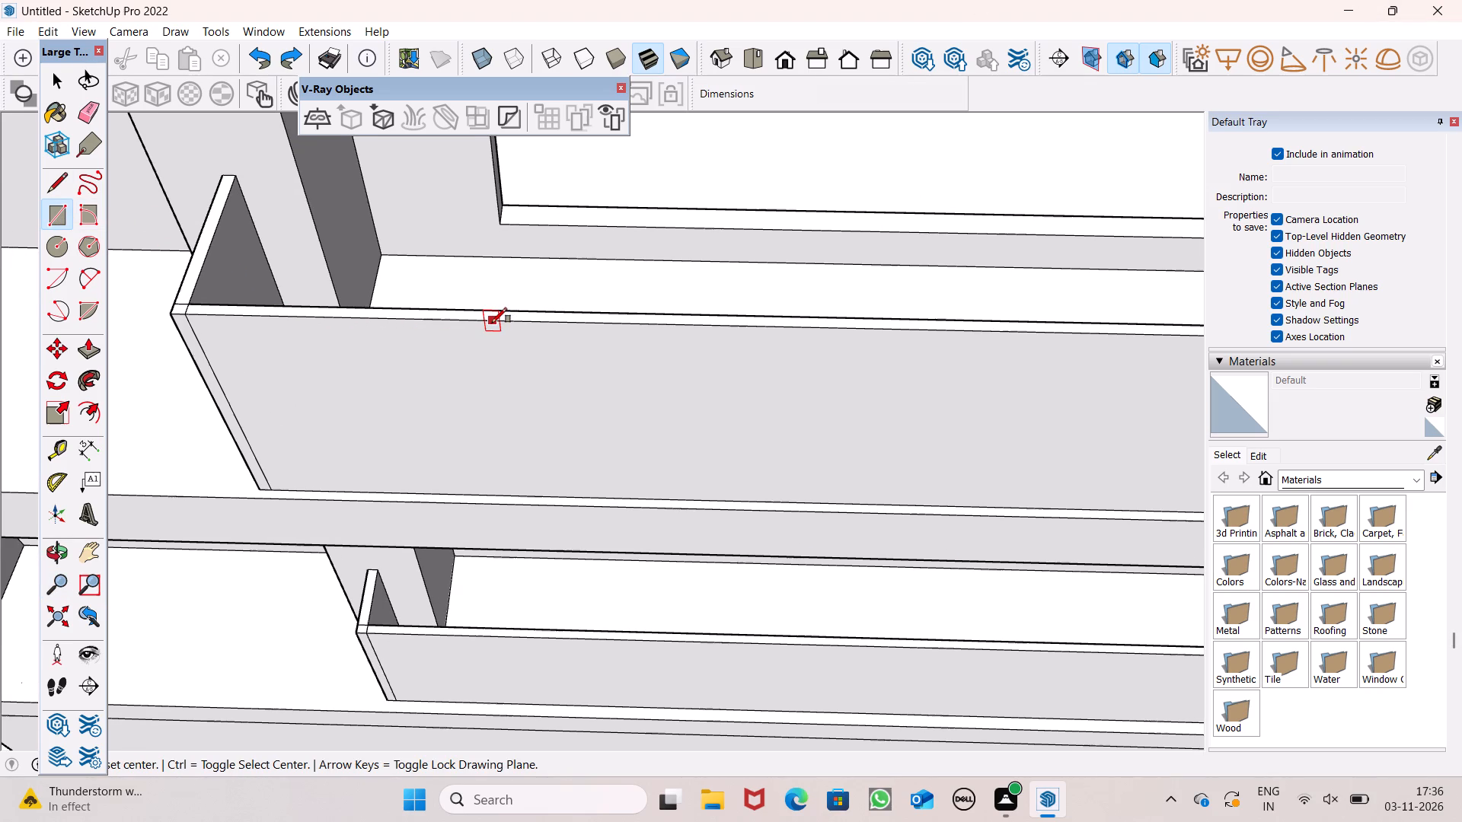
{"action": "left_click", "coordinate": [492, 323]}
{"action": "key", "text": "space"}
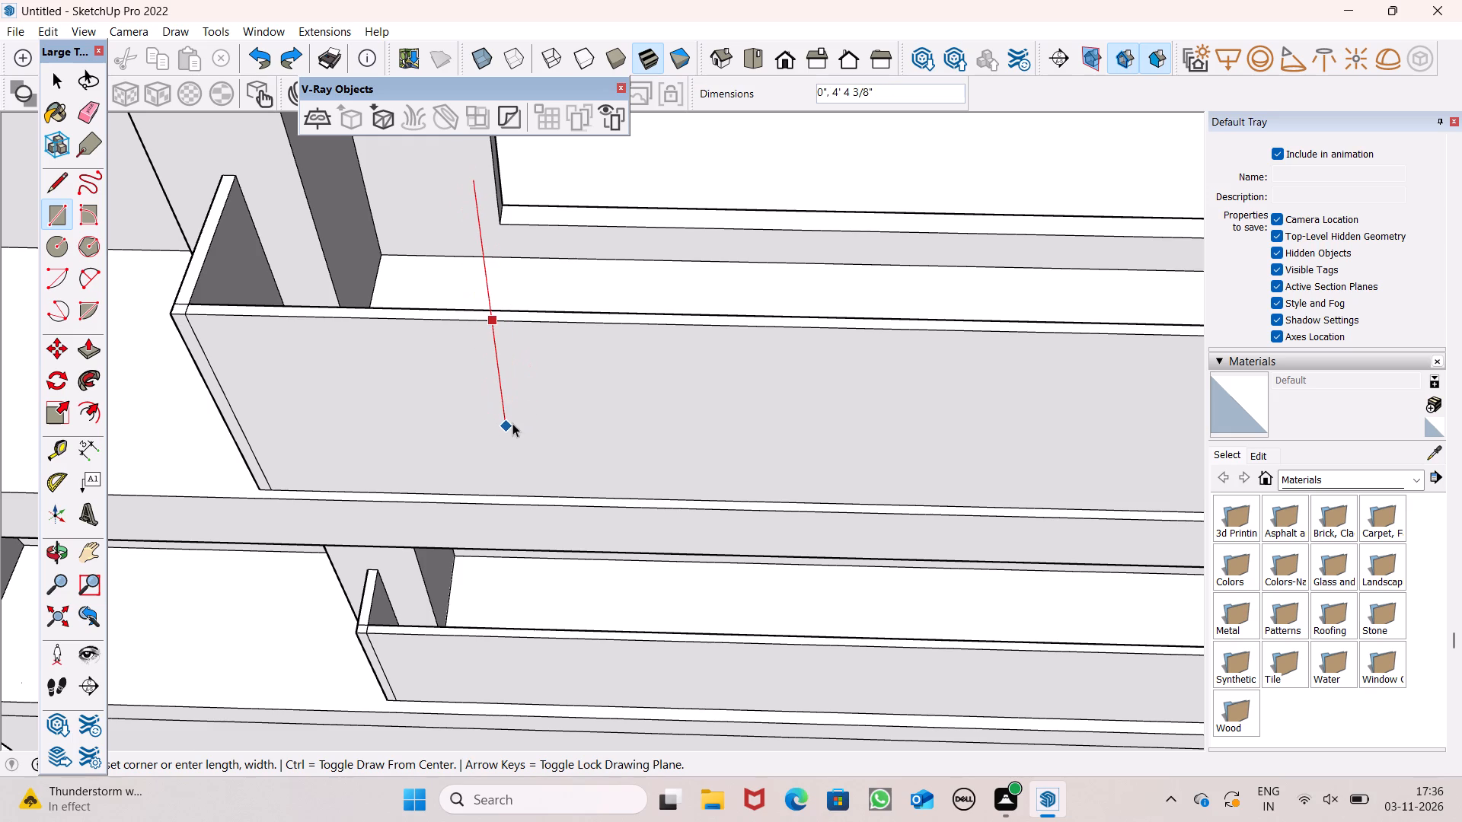
Draw a vertical rectangle about 1 11/16" by 4' on the second-lowest parapet's front face, from its top edge to its bottom edge.
{"action": "left_click", "coordinate": [57, 212]}
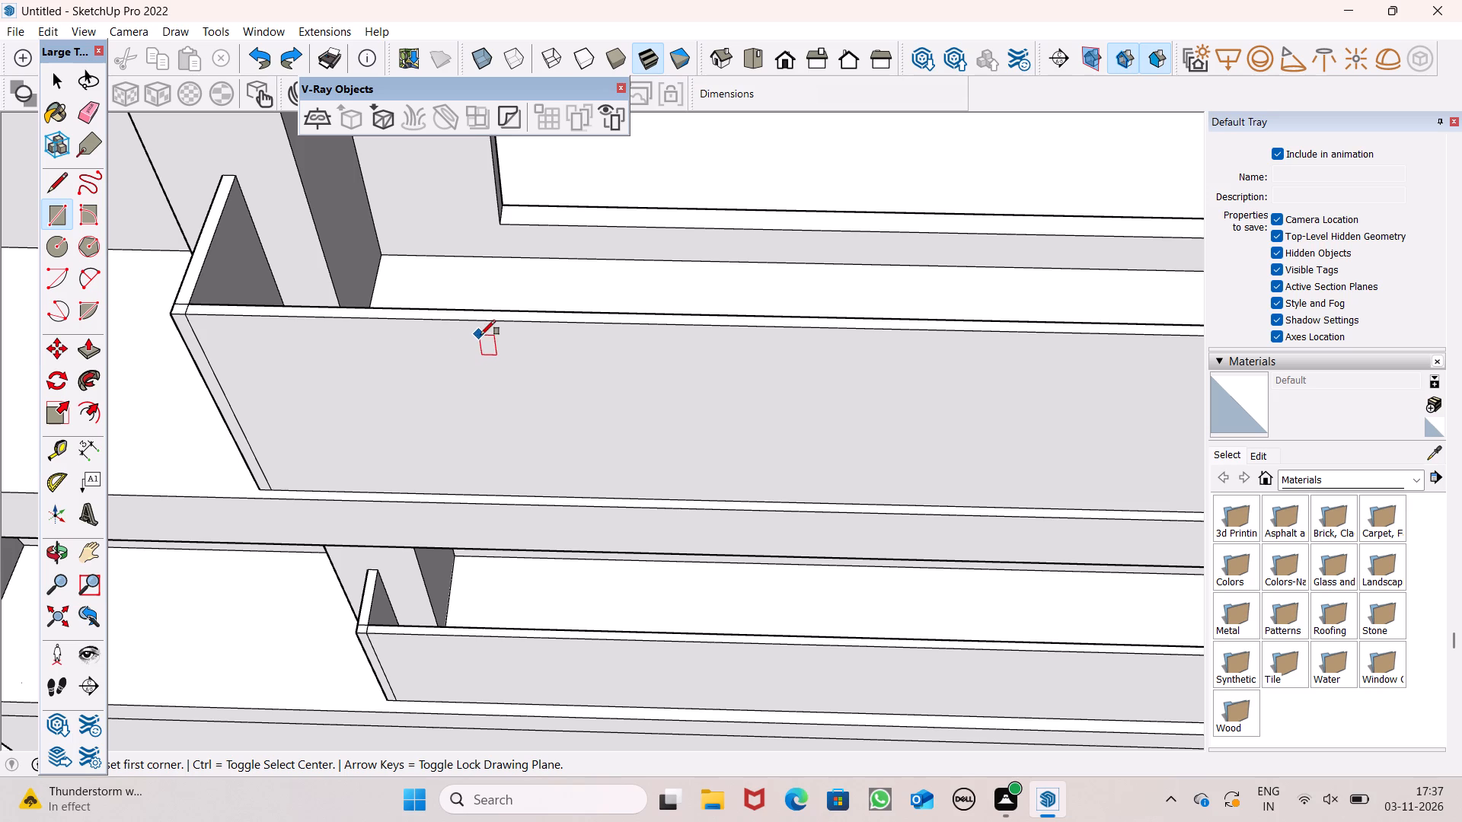
{"action": "scroll", "coordinate": [467, 352], "scroll_direction": "down", "scroll_amount": 1}
{"action": "middle_click_drag", "start_coordinate": [463, 364], "coordinate": [464, 328]}
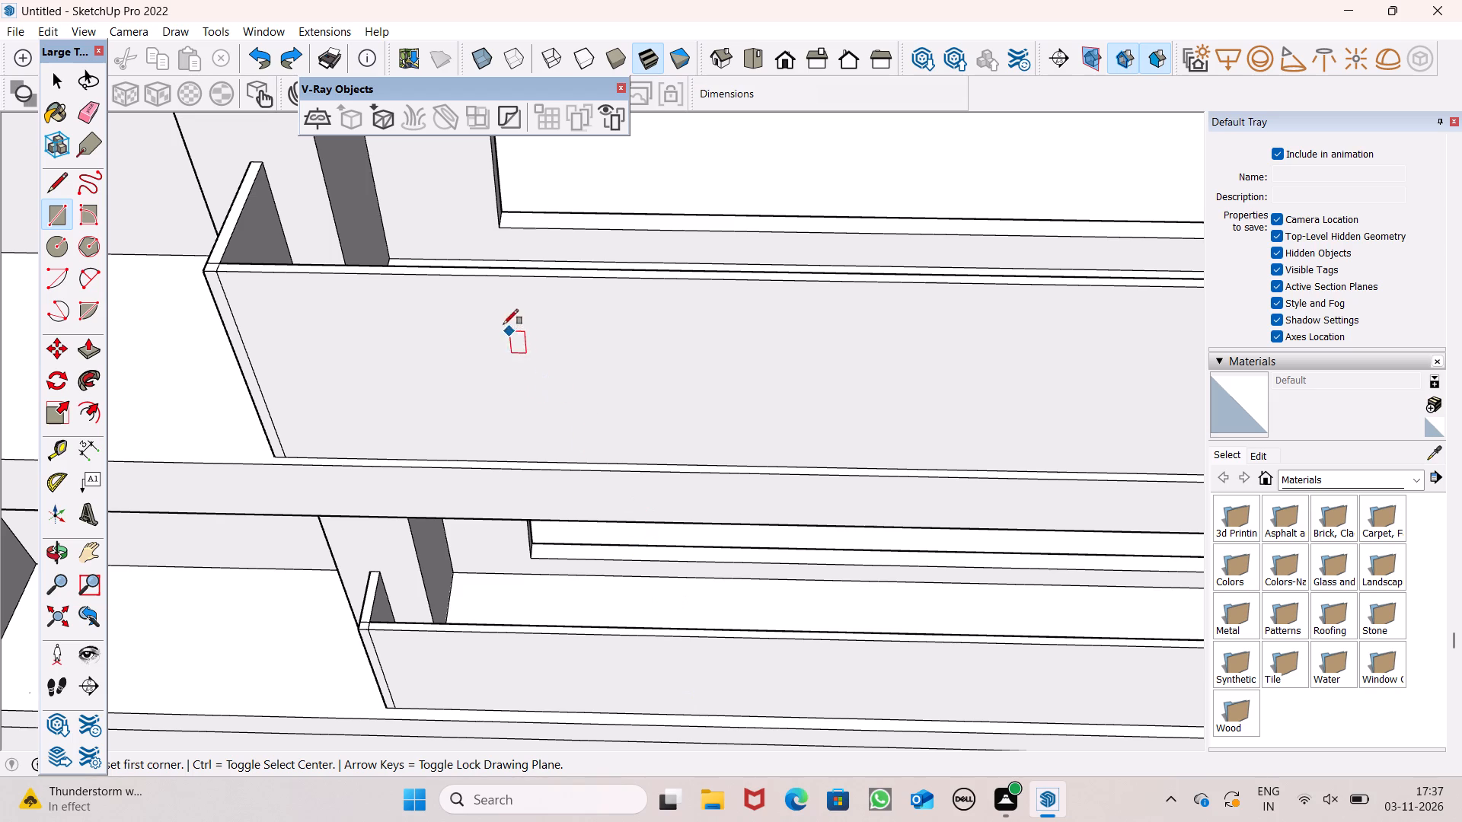
{"action": "left_click", "coordinate": [503, 277]}
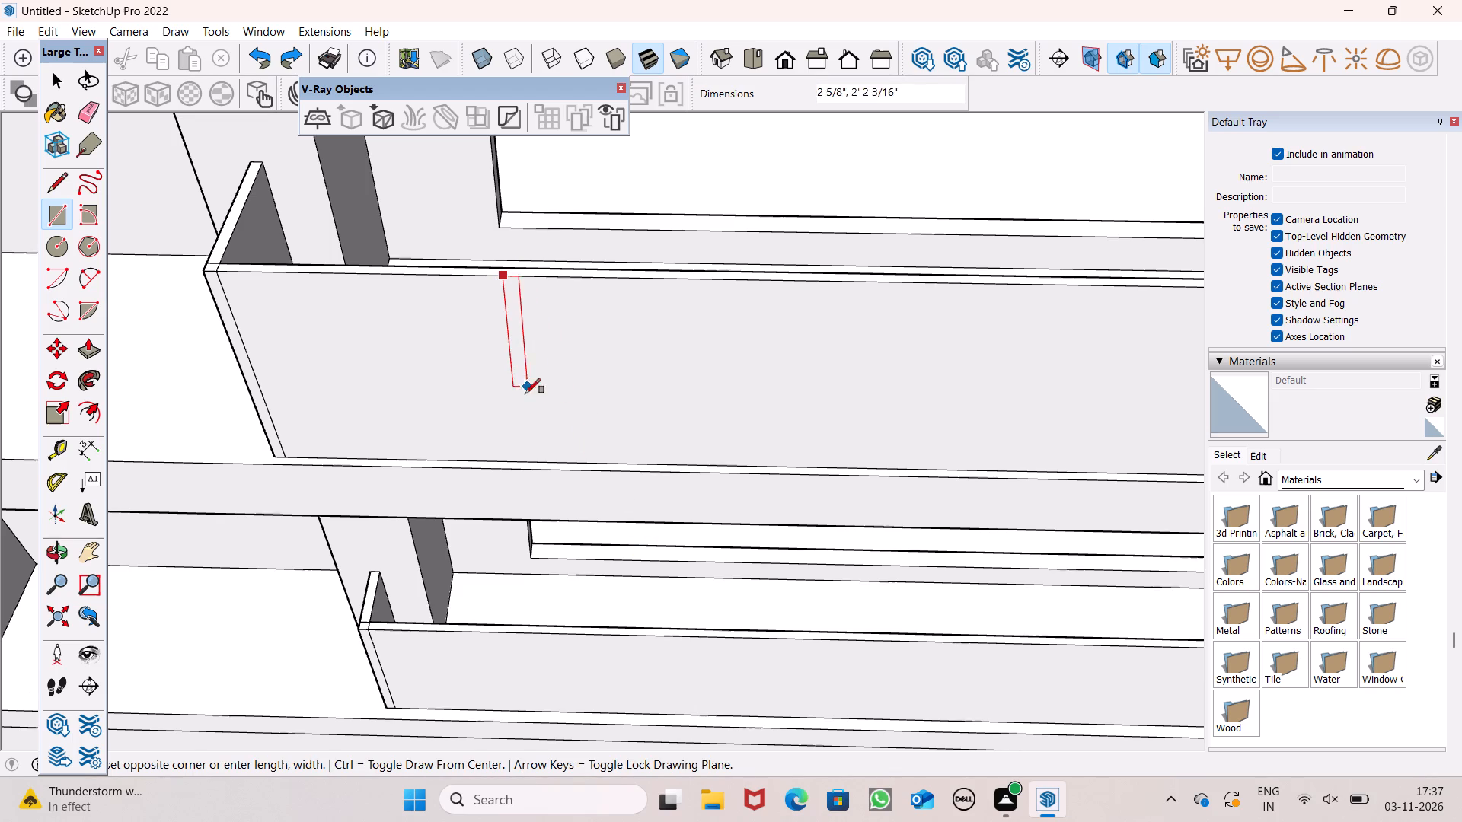
{"action": "scroll", "coordinate": [521, 449], "scroll_direction": "up", "scroll_amount": 6}
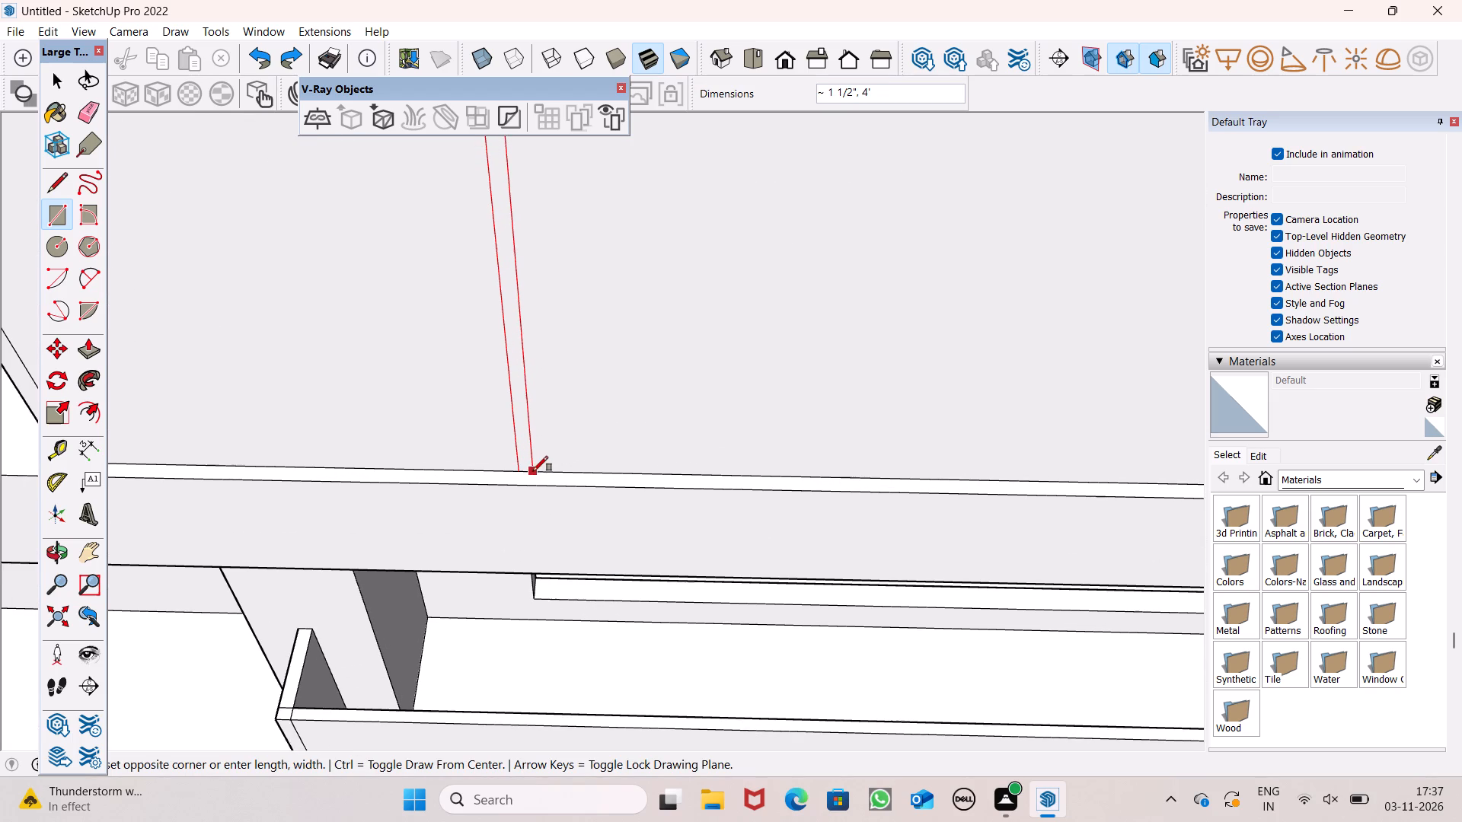
{"action": "left_click", "coordinate": [535, 470]}
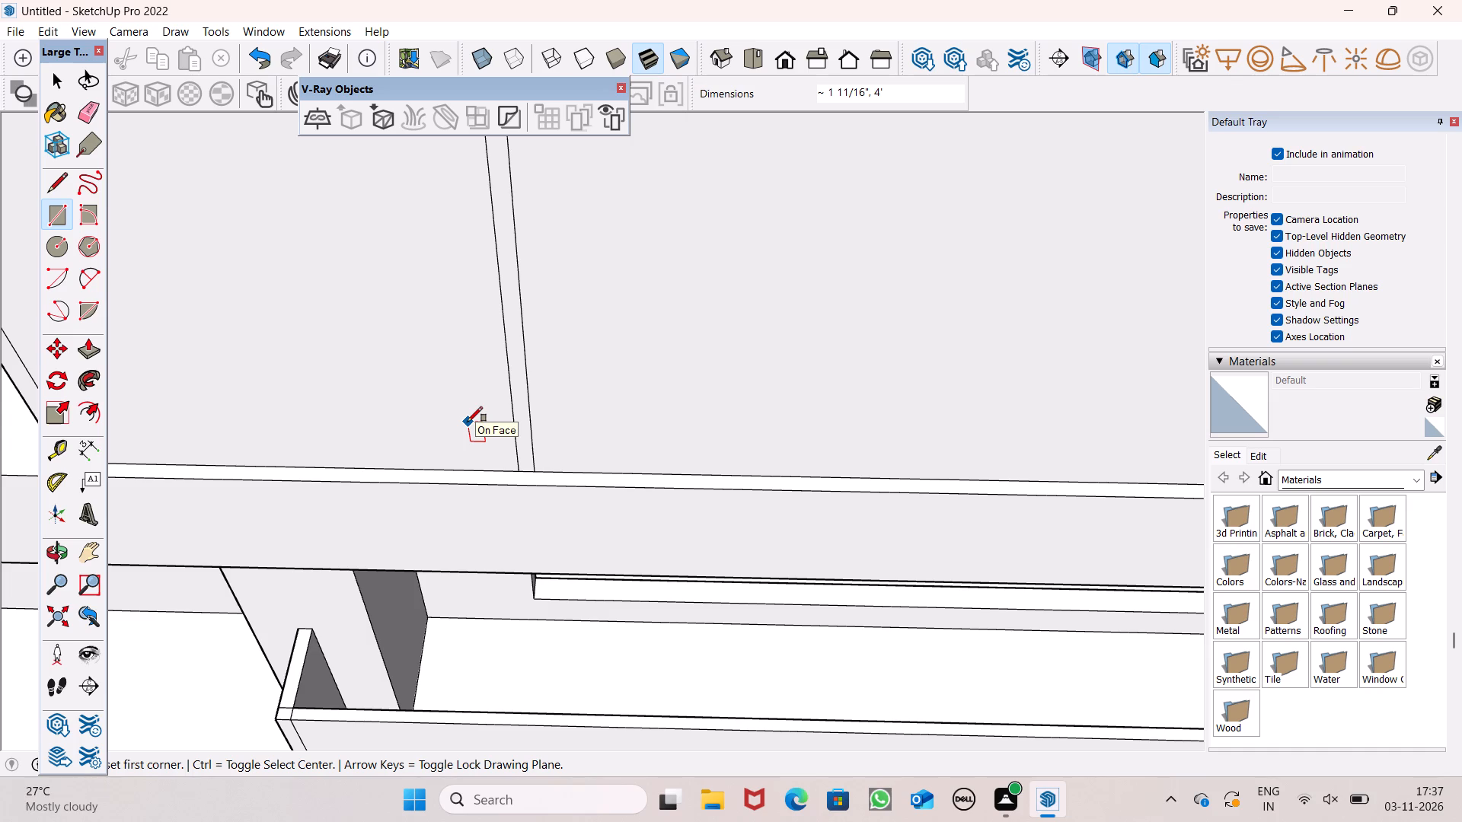
{"action": "scroll", "coordinate": [508, 348], "scroll_direction": "down", "scroll_amount": 8}
{"action": "scroll", "coordinate": [365, 365], "scroll_direction": "down", "scroll_amount": 7}
{"action": "key", "text": "b"}
{"action": "key", "text": "space"}
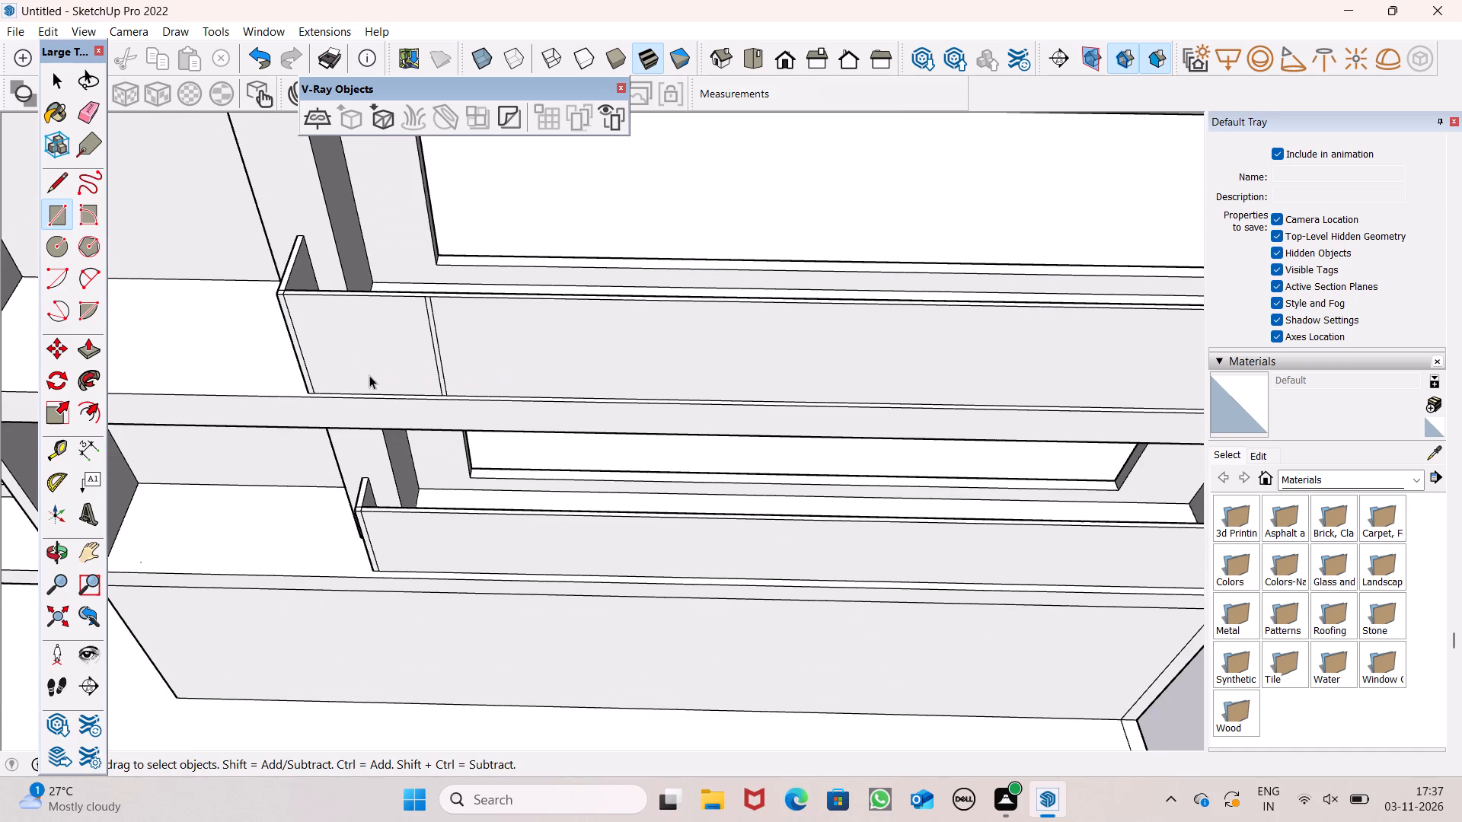
{"action": "key", "text": "space"}
Move the narrow rectangular strip a short distance along the second-lowest parapet's front face, away from the parapet's corner.
{"action": "middle_click_drag", "start_coordinate": [394, 381], "coordinate": [389, 358]}
{"action": "scroll", "coordinate": [394, 381], "scroll_direction": "up", "scroll_amount": 1}
{"action": "scroll", "coordinate": [458, 283], "scroll_direction": "up", "scroll_amount": 12}
{"action": "double_click", "coordinate": [415, 263]}
{"action": "key", "text": "m"}
{"action": "key", "text": "Return"}
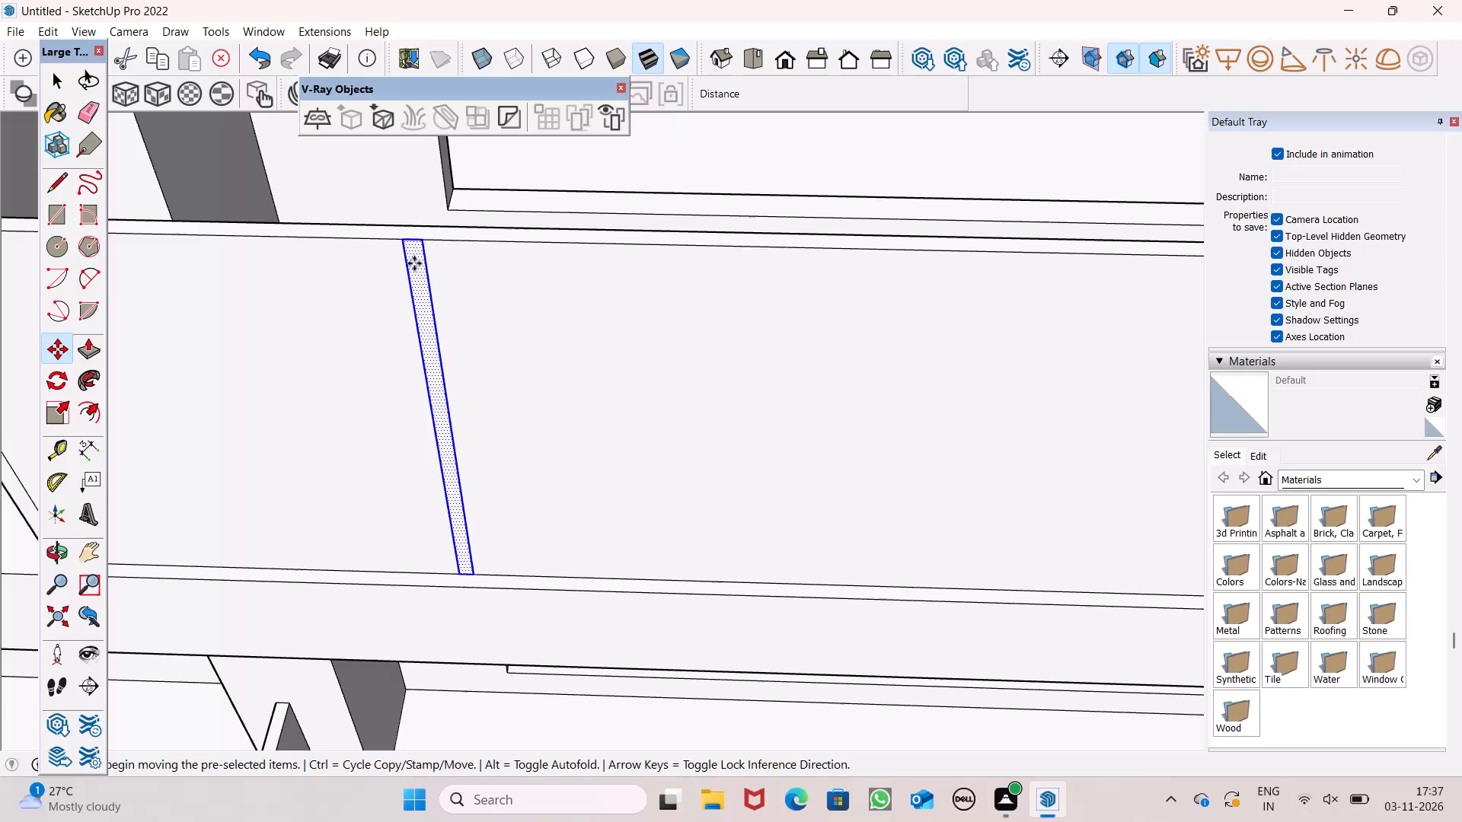
{"action": "left_click_drag", "start_coordinate": [423, 264], "coordinate": [468, 274]}
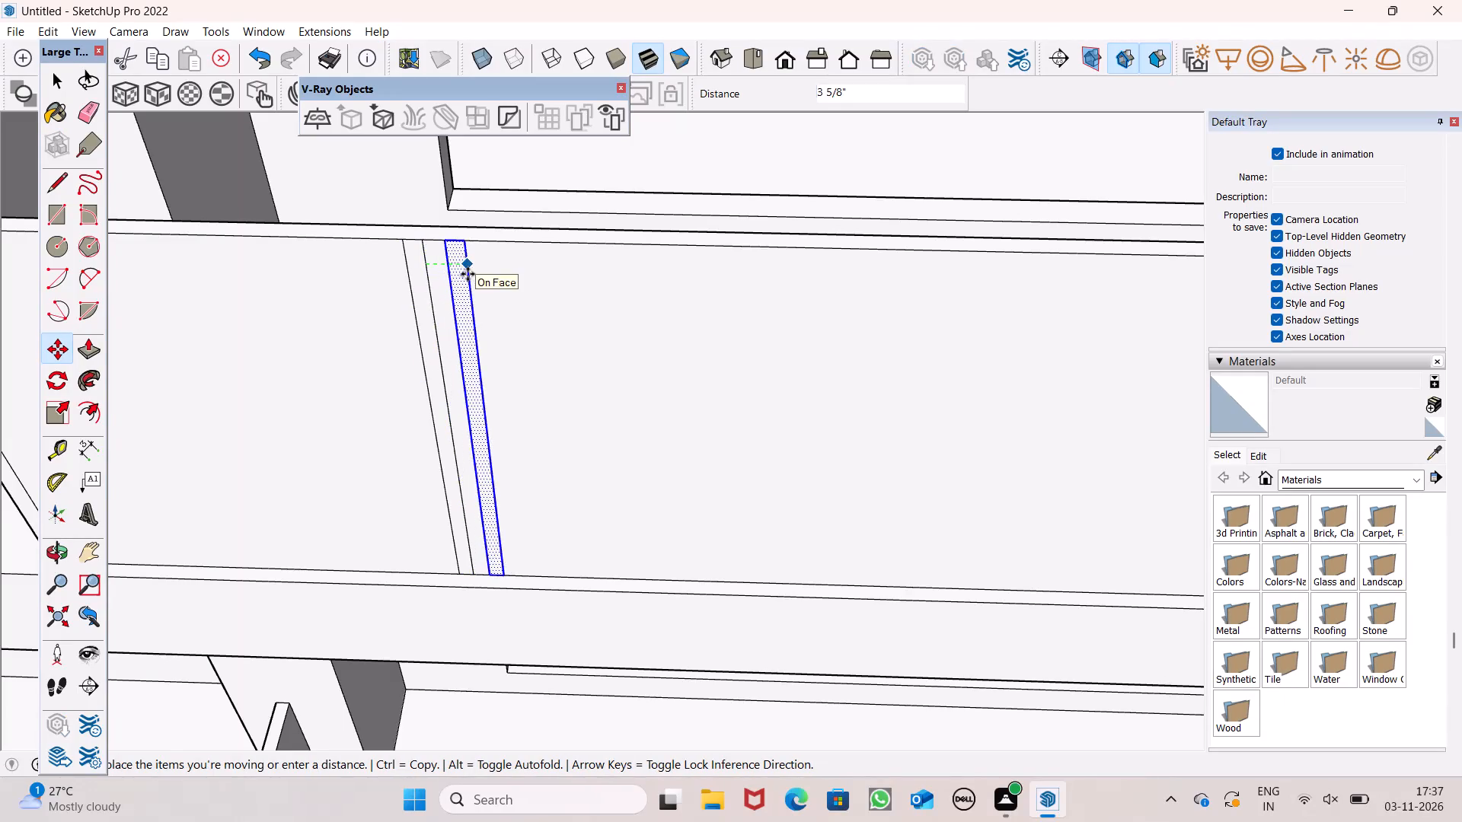
{"action": "left_click_drag", "start_coordinate": [468, 274], "coordinate": [499, 275]}
{"action": "left_click", "coordinate": [499, 275]}
{"action": "scroll", "coordinate": [381, 291], "scroll_direction": "down", "scroll_amount": 2}
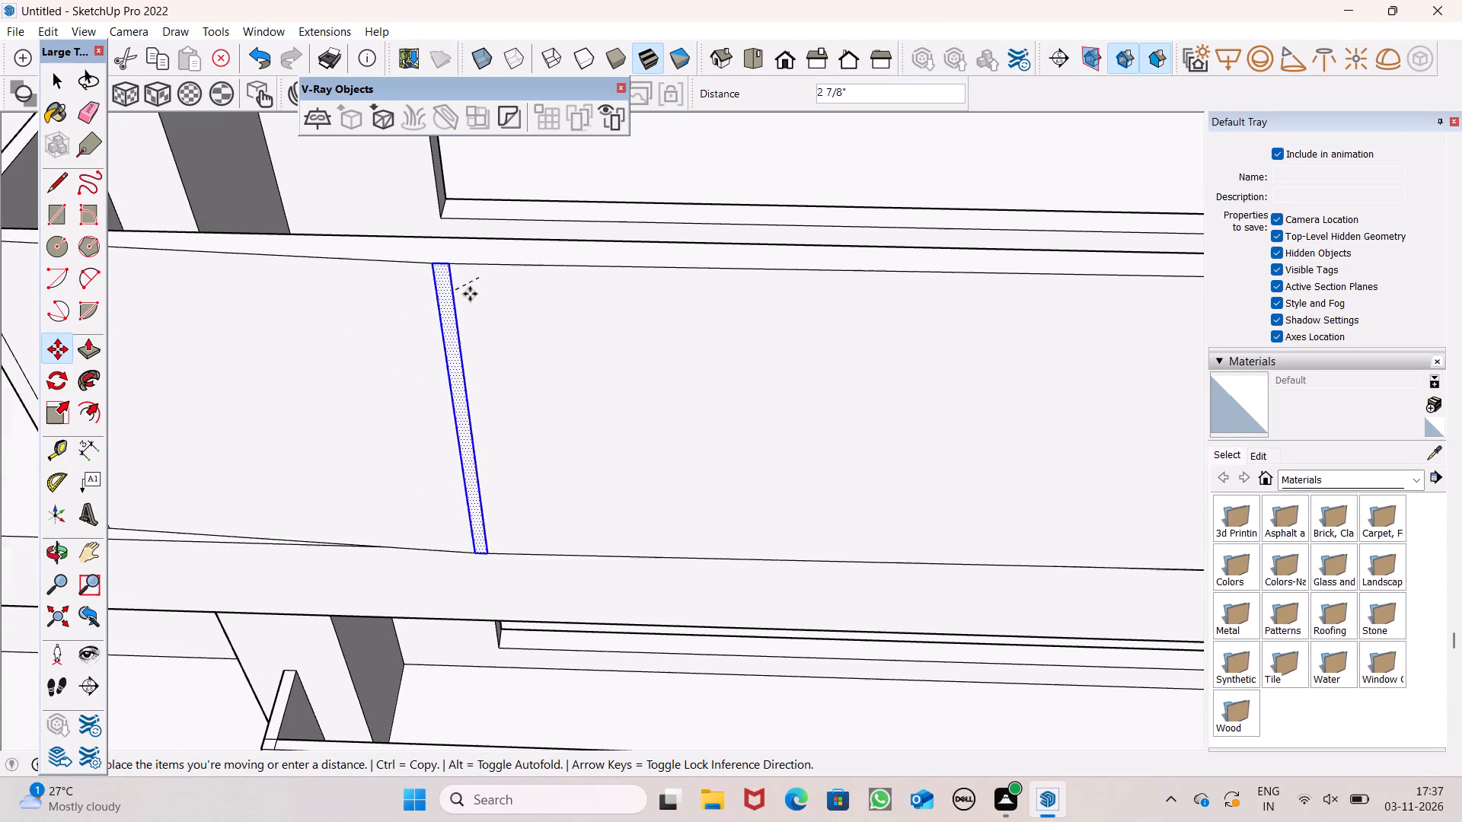
{"action": "left_click", "coordinate": [510, 276]}
{"action": "scroll", "coordinate": [325, 252], "scroll_direction": "down", "scroll_amount": 7}
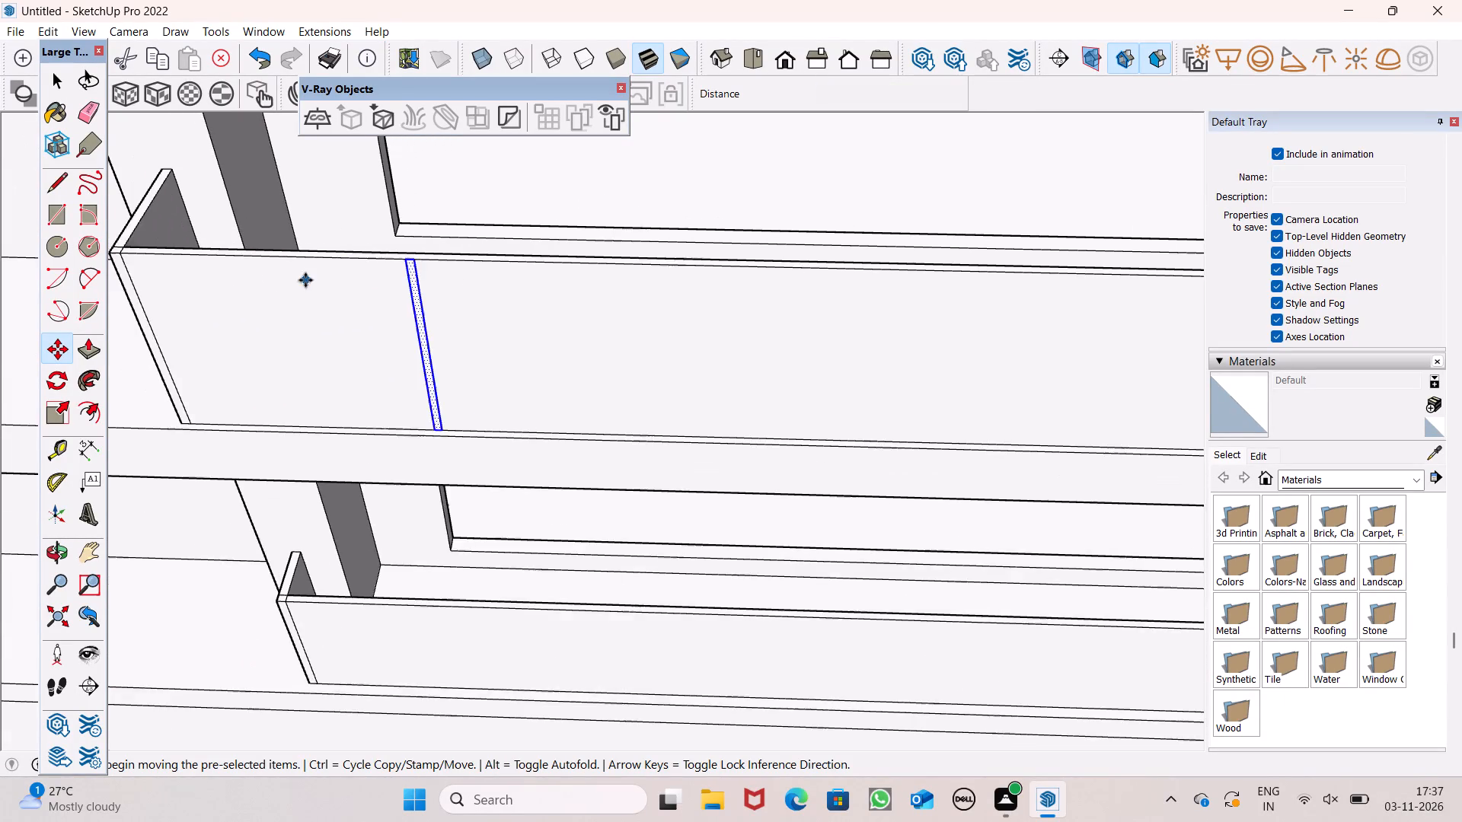
Copy the narrow vertical strip along the second-lowest parapet's front face, away from the parapet's corner.
{"action": "scroll", "coordinate": [305, 280], "scroll_direction": "down", "scroll_amount": 3}
{"action": "middle_click_drag", "start_coordinate": [501, 336], "coordinate": [441, 346]}
{"action": "scroll", "coordinate": [403, 276], "scroll_direction": "up", "scroll_amount": 7}
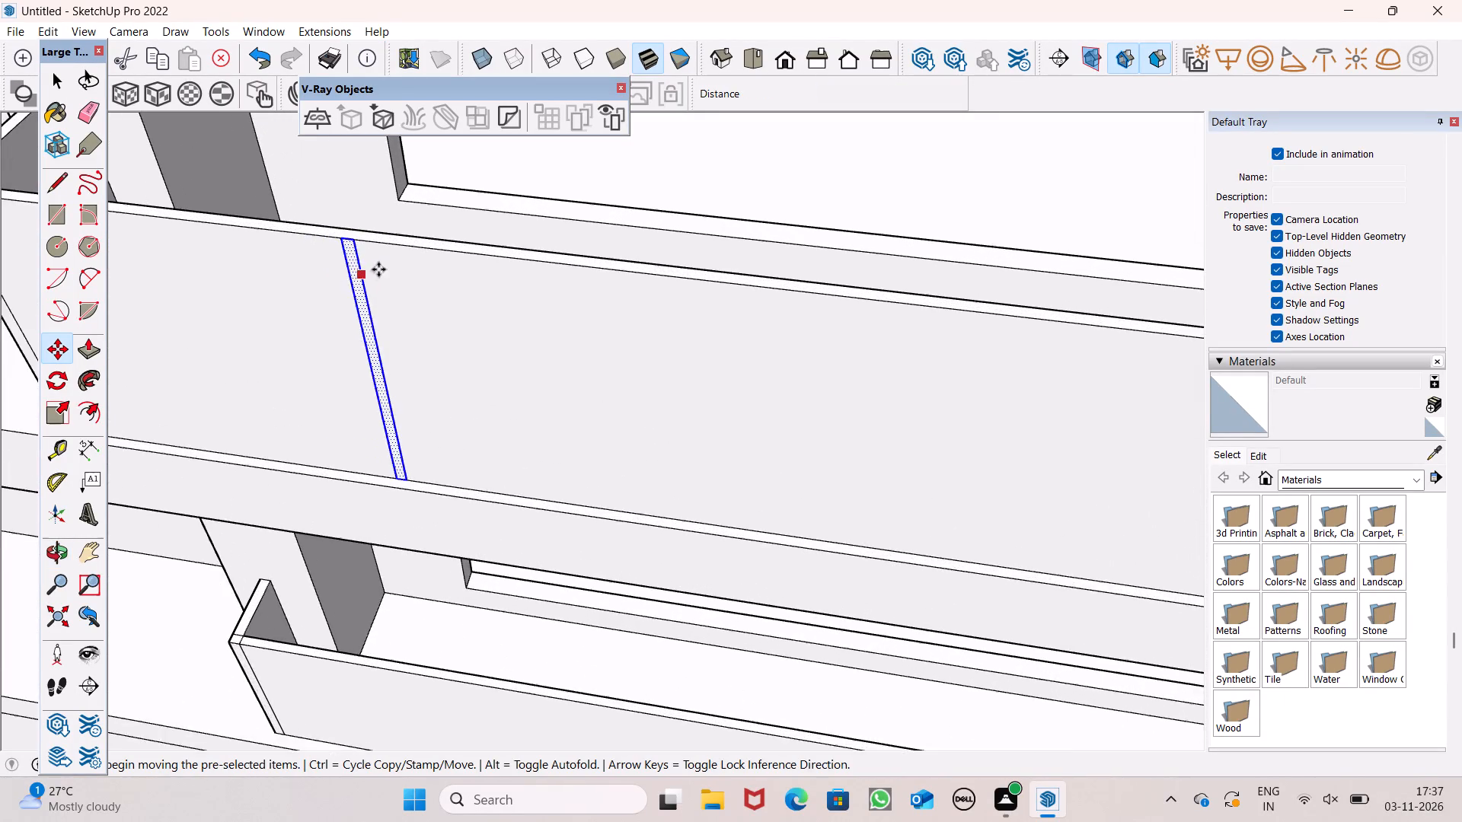
{"action": "scroll", "coordinate": [378, 269], "scroll_direction": "up", "scroll_amount": 5}
{"action": "left_click_drag", "start_coordinate": [349, 269], "coordinate": [478, 311]}
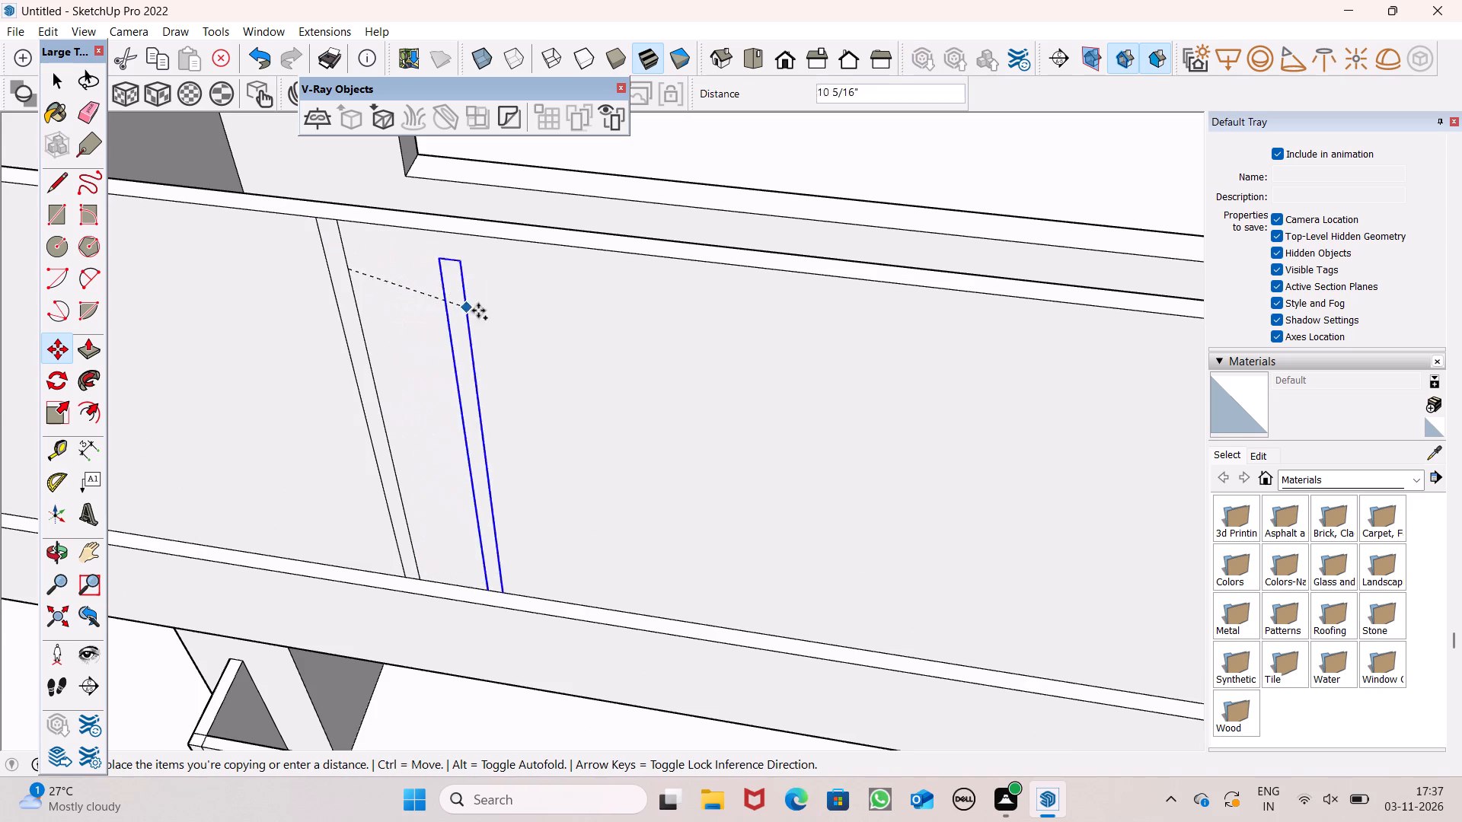
{"action": "left_click_drag", "start_coordinate": [478, 311], "coordinate": [924, 336]}
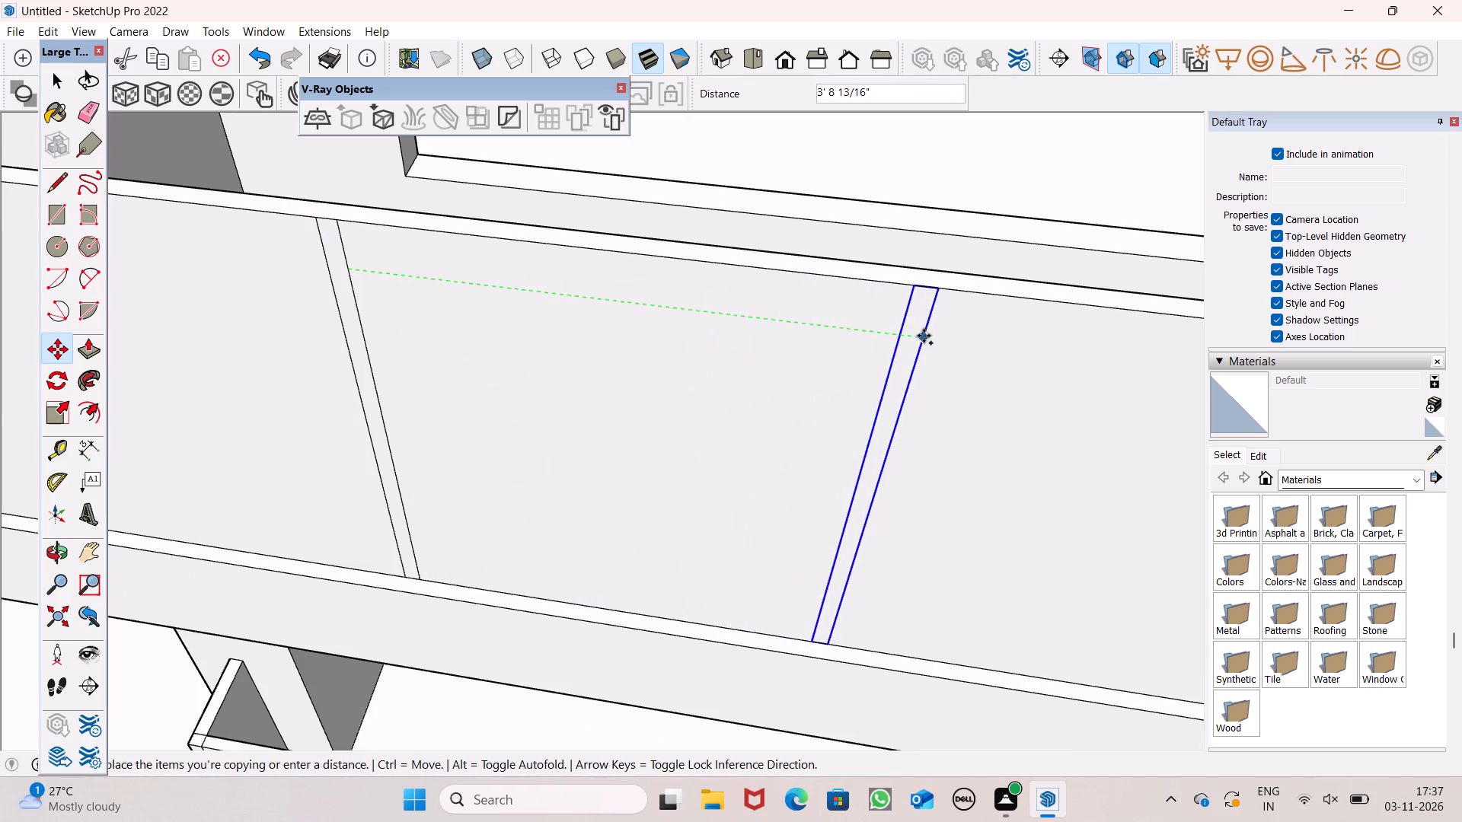
{"action": "left_click_drag", "start_coordinate": [924, 336], "coordinate": [976, 342]}
Copy the newest vertical strip farther along the second-lowest parapet's front face to add another strip.
{"action": "scroll", "coordinate": [490, 317], "scroll_direction": "down", "scroll_amount": 2}
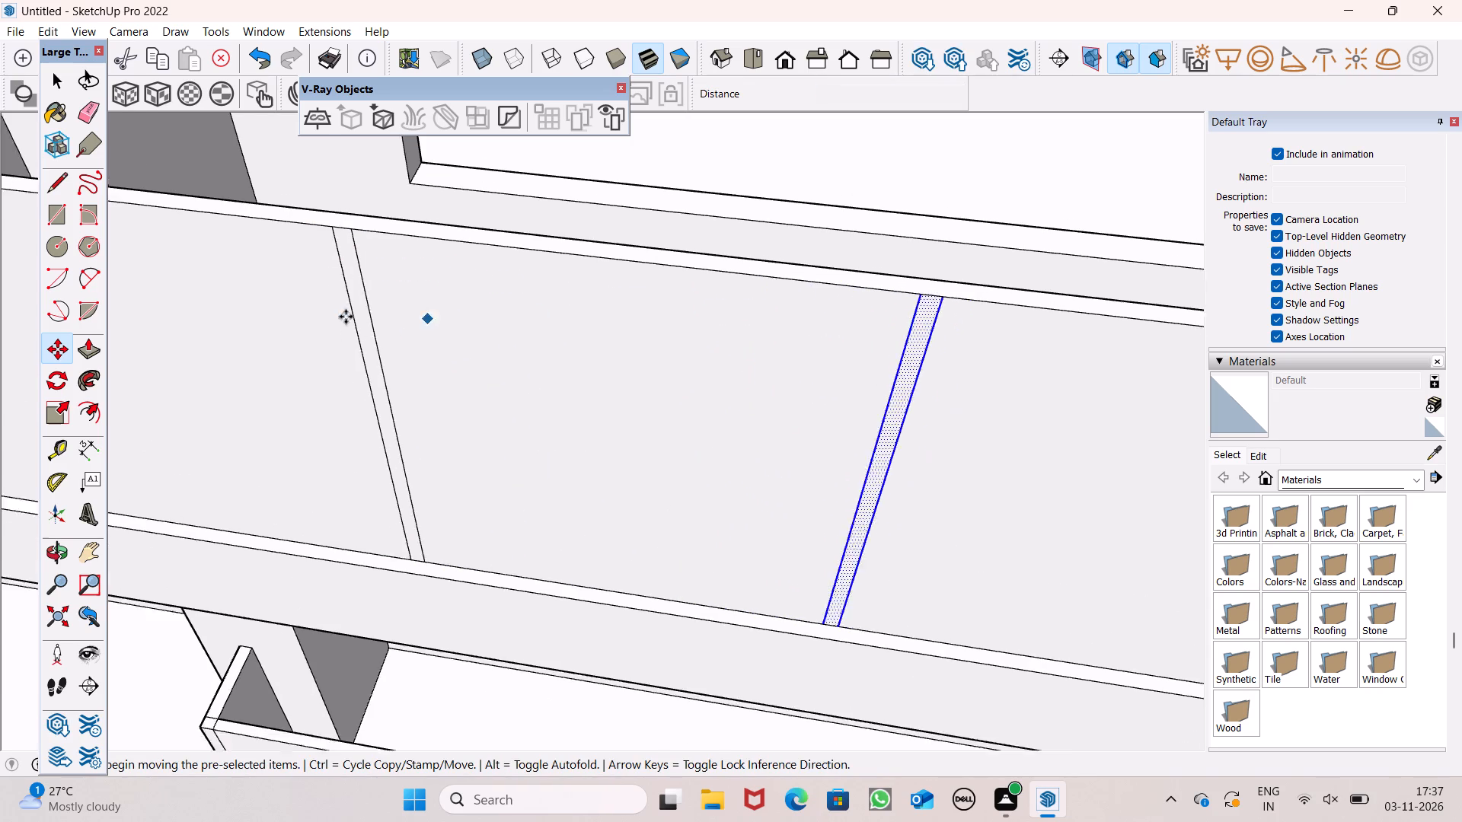
{"action": "scroll", "coordinate": [346, 317], "scroll_direction": "down", "scroll_amount": 15}
{"action": "scroll", "coordinate": [503, 333], "scroll_direction": "up", "scroll_amount": 7}
{"action": "scroll", "coordinate": [419, 321], "scroll_direction": "up", "scroll_amount": 3}
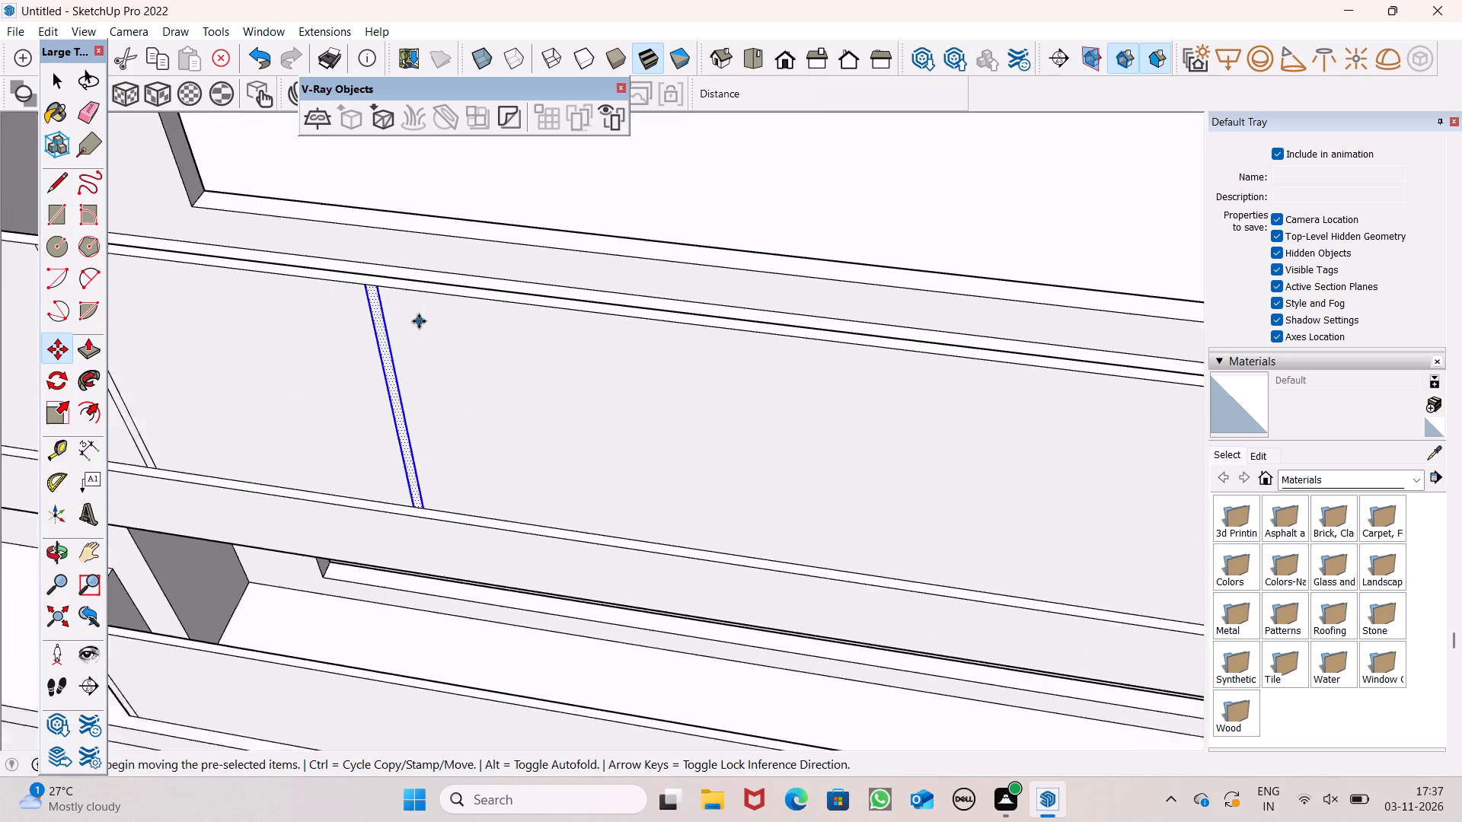
{"action": "scroll", "coordinate": [419, 321], "scroll_direction": "up", "scroll_amount": 3}
{"action": "left_click_drag", "start_coordinate": [365, 298], "coordinate": [379, 298]}
{"action": "key", "text": "ctrl+z"}
{"action": "scroll", "coordinate": [366, 316], "scroll_direction": "up", "scroll_amount": 5}
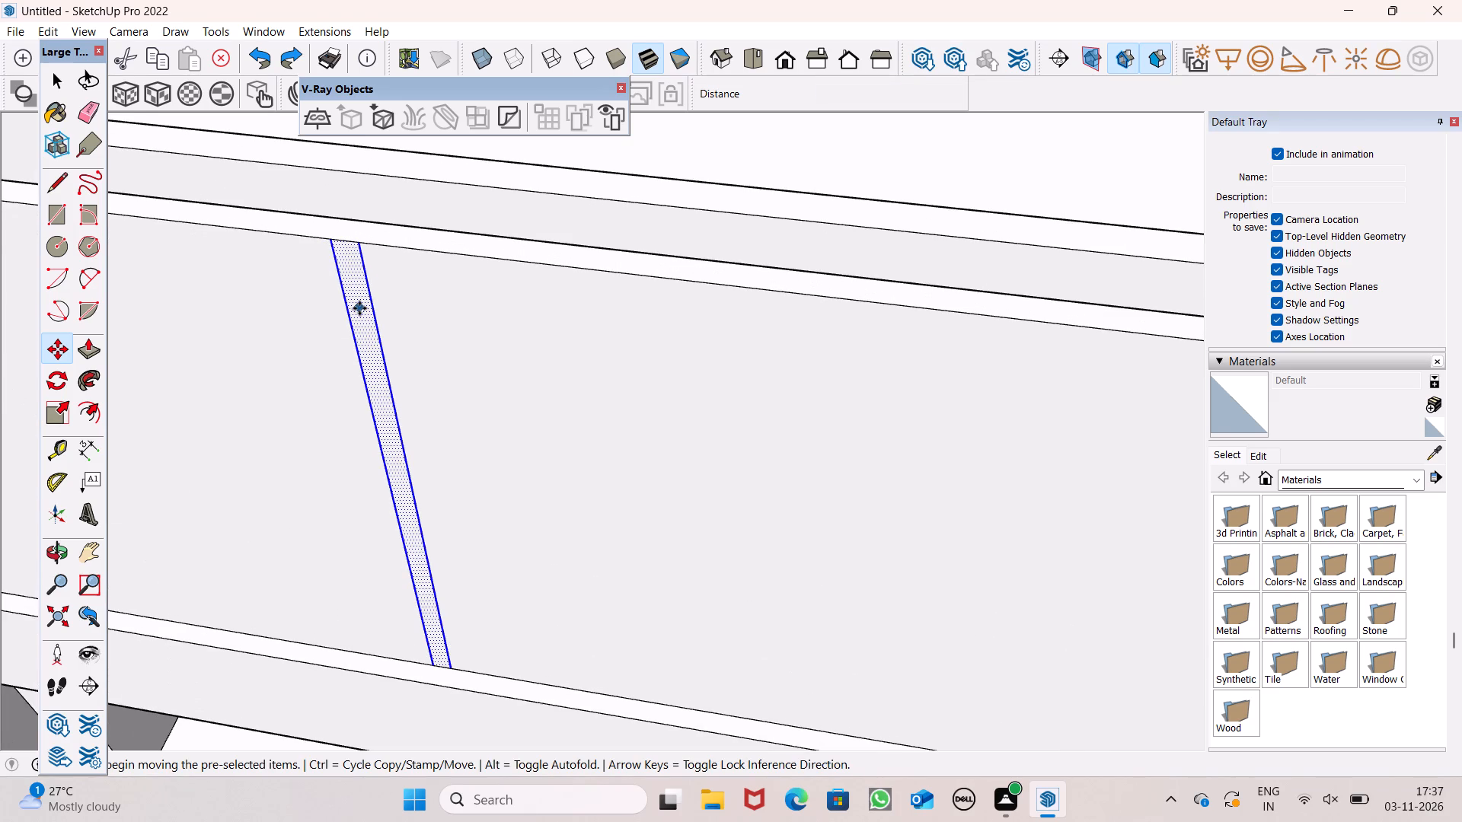
{"action": "left_click_drag", "start_coordinate": [364, 304], "coordinate": [388, 312]}
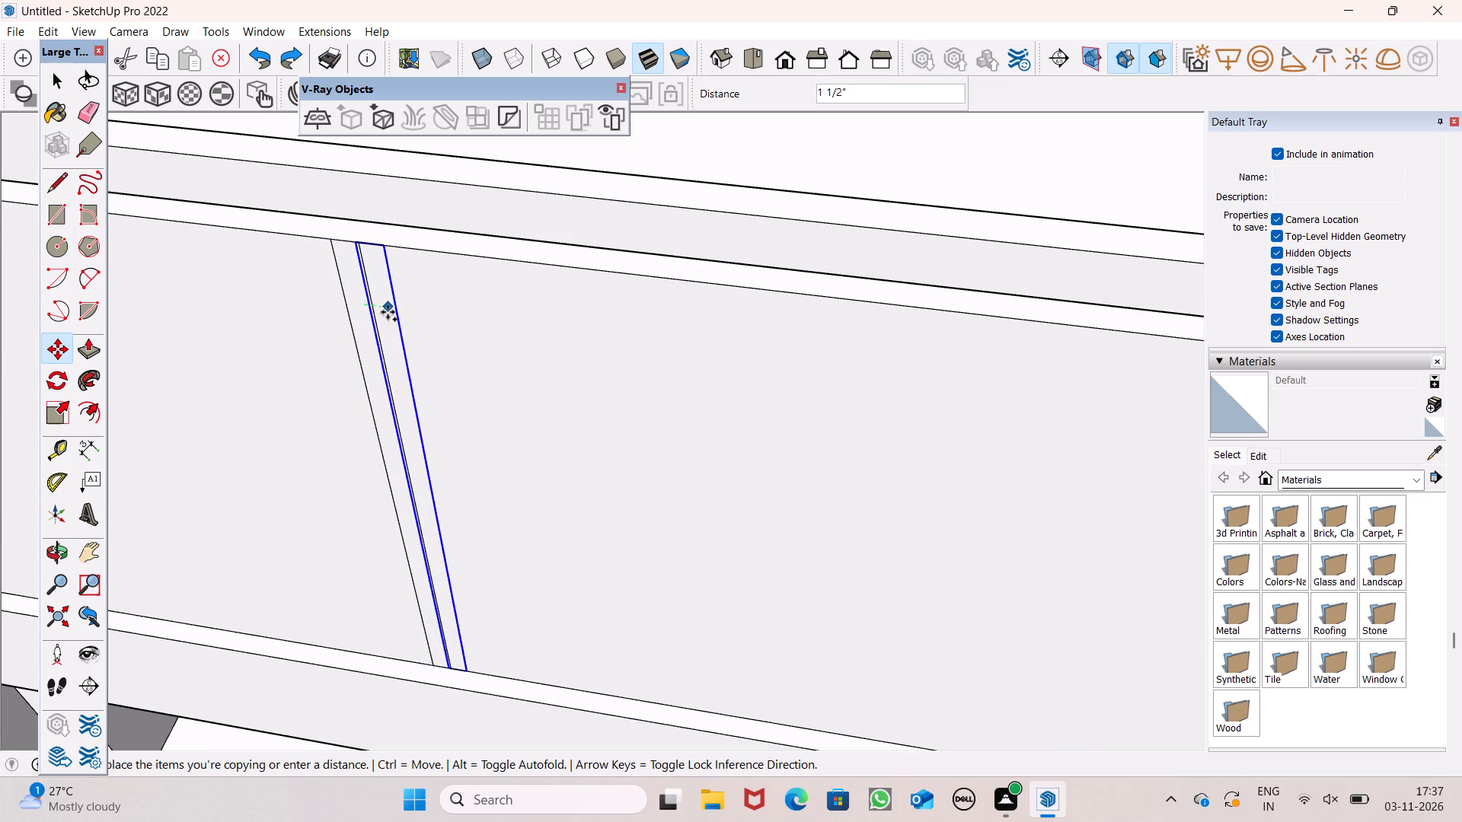
{"action": "left_click_drag", "start_coordinate": [388, 312], "coordinate": [387, 312]}
{"action": "left_click_drag", "start_coordinate": [387, 311], "coordinate": [567, 353], "text": "ctrl"}
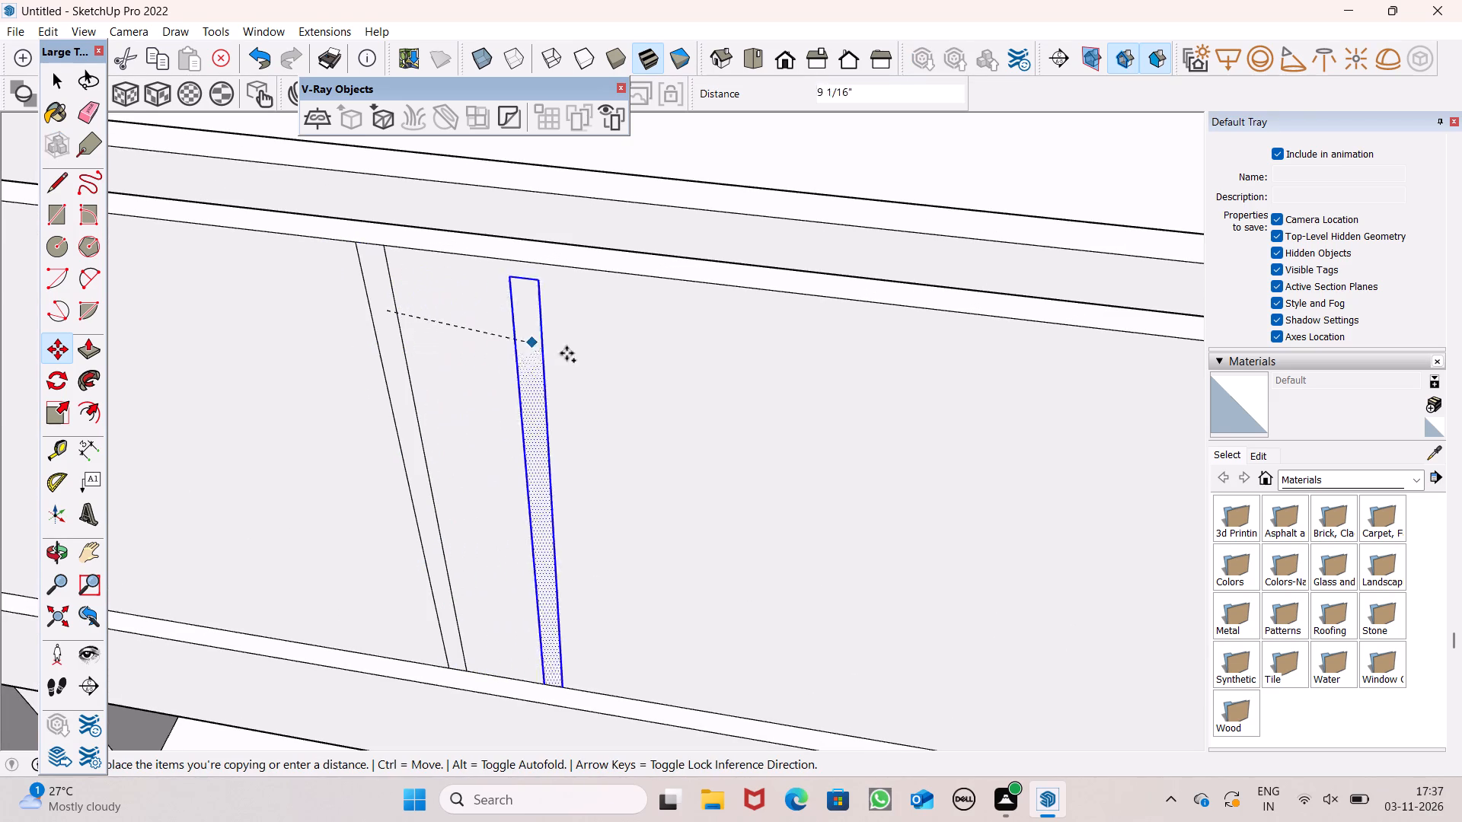
{"action": "left_click_drag", "start_coordinate": [567, 353], "coordinate": [1130, 400], "text": "ctrl"}
Copy the newest strip about 5' 7 7/16" farther along the second-lowest parapet's front face.
{"action": "scroll", "coordinate": [735, 339], "scroll_direction": "down", "scroll_amount": 5}
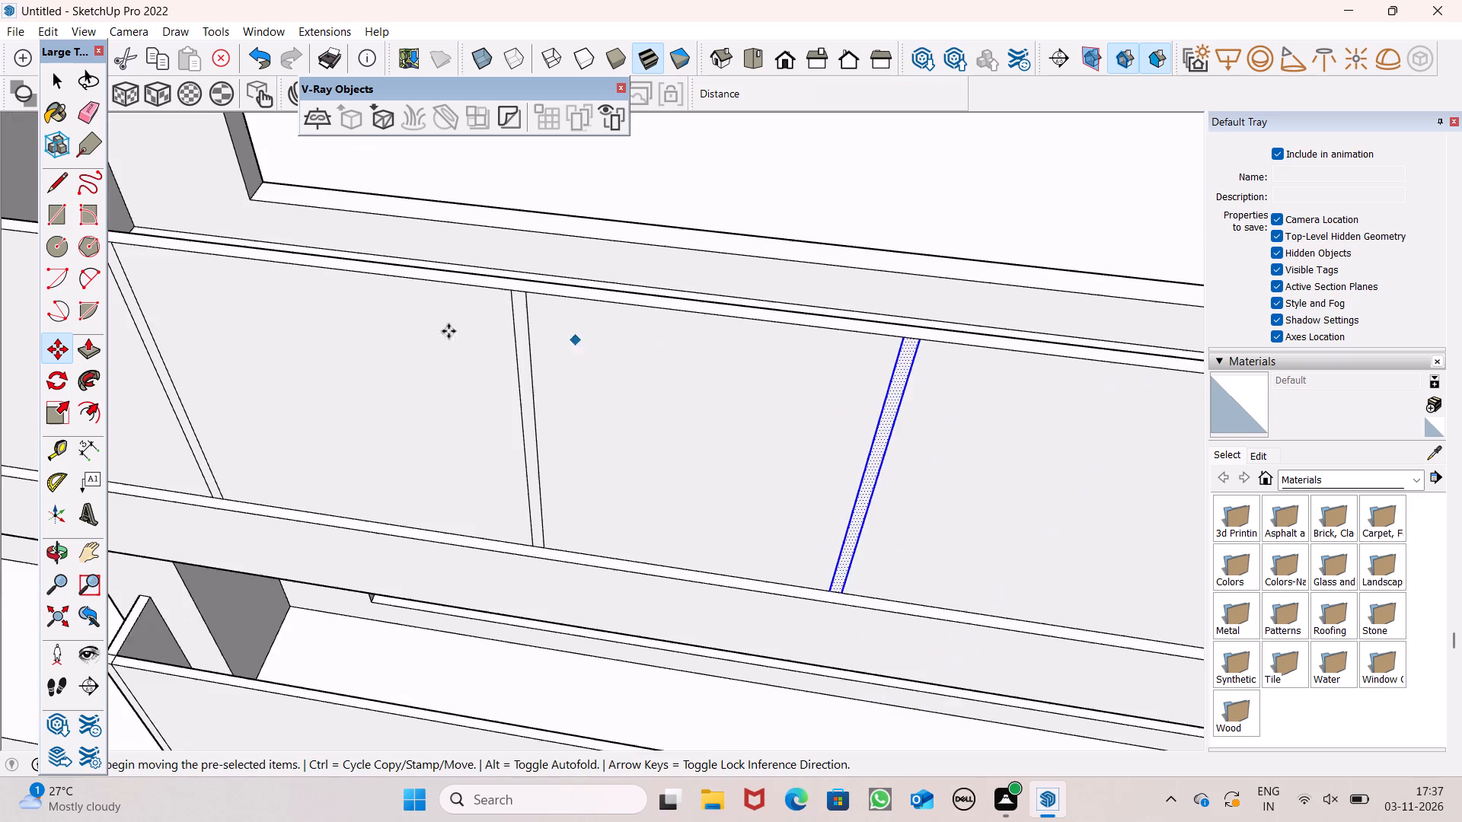
{"action": "scroll", "coordinate": [448, 331], "scroll_direction": "down", "scroll_amount": 8}
{"action": "scroll", "coordinate": [202, 313], "scroll_direction": "down", "scroll_amount": 7}
{"action": "scroll", "coordinate": [473, 349], "scroll_direction": "up", "scroll_amount": 7}
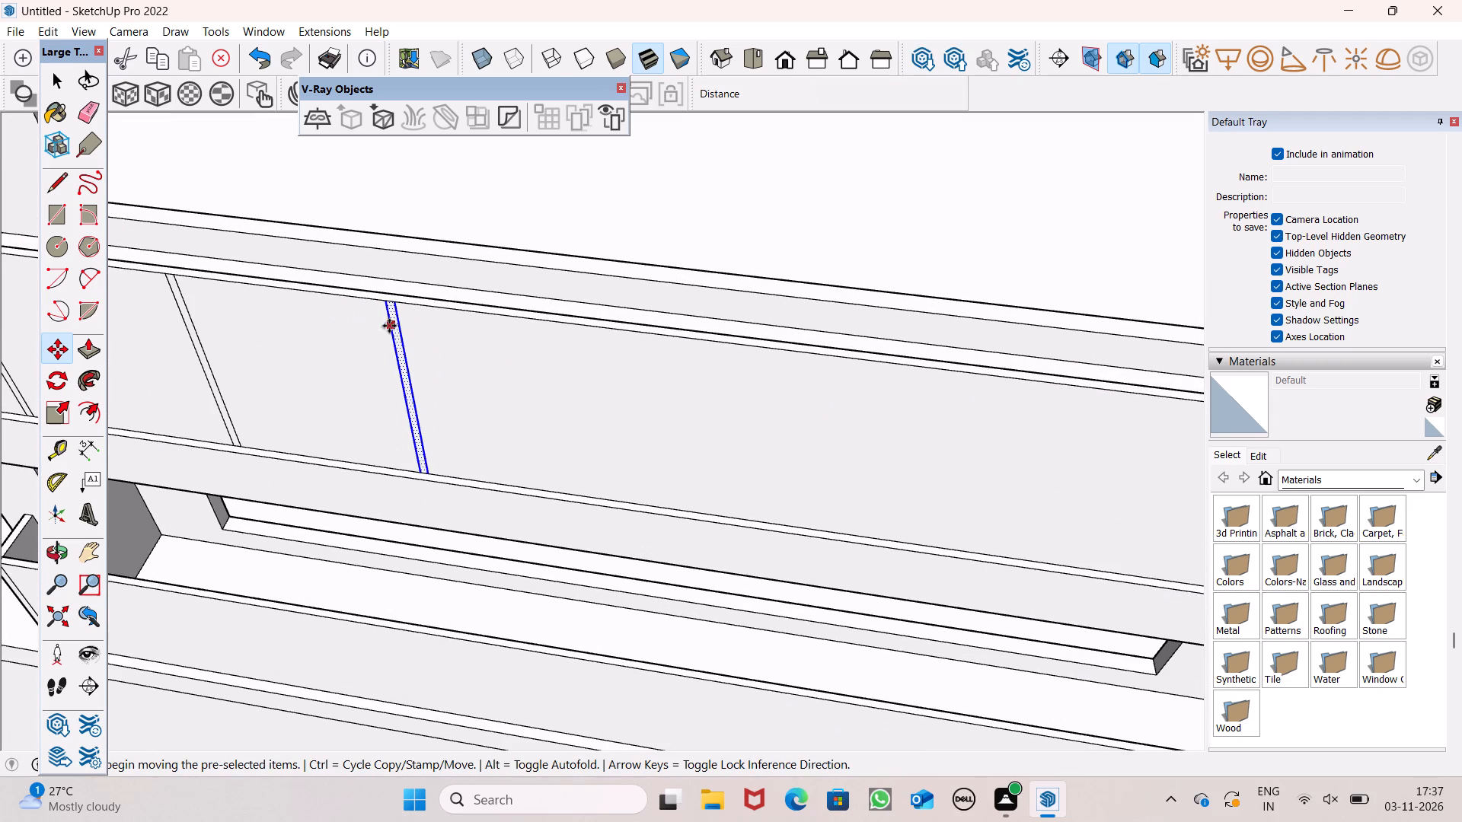
{"action": "left_click_drag", "start_coordinate": [394, 326], "coordinate": [453, 337]}
{"action": "left_click_drag", "start_coordinate": [453, 337], "coordinate": [464, 337]}
{"action": "key", "text": "ctrl+z"}
{"action": "left_click_drag", "start_coordinate": [401, 348], "coordinate": [475, 354]}
{"action": "scroll", "coordinate": [324, 293], "scroll_direction": "down", "scroll_amount": 7}
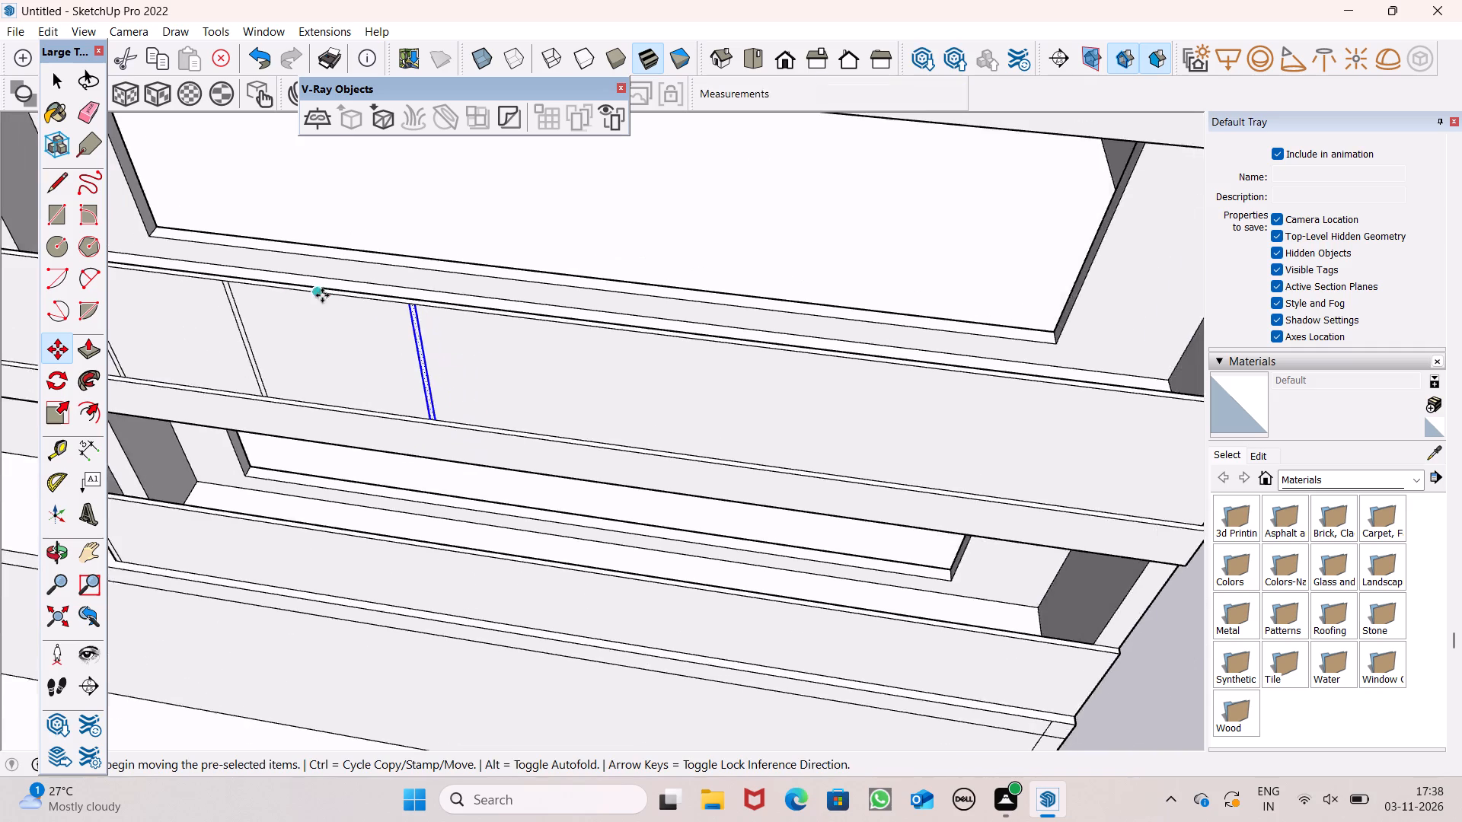
{"action": "scroll", "coordinate": [283, 289], "scroll_direction": "down", "scroll_amount": 2}
{"action": "scroll", "coordinate": [356, 314], "scroll_direction": "up", "scroll_amount": 4}
{"action": "left_click_drag", "start_coordinate": [396, 323], "coordinate": [429, 329]}
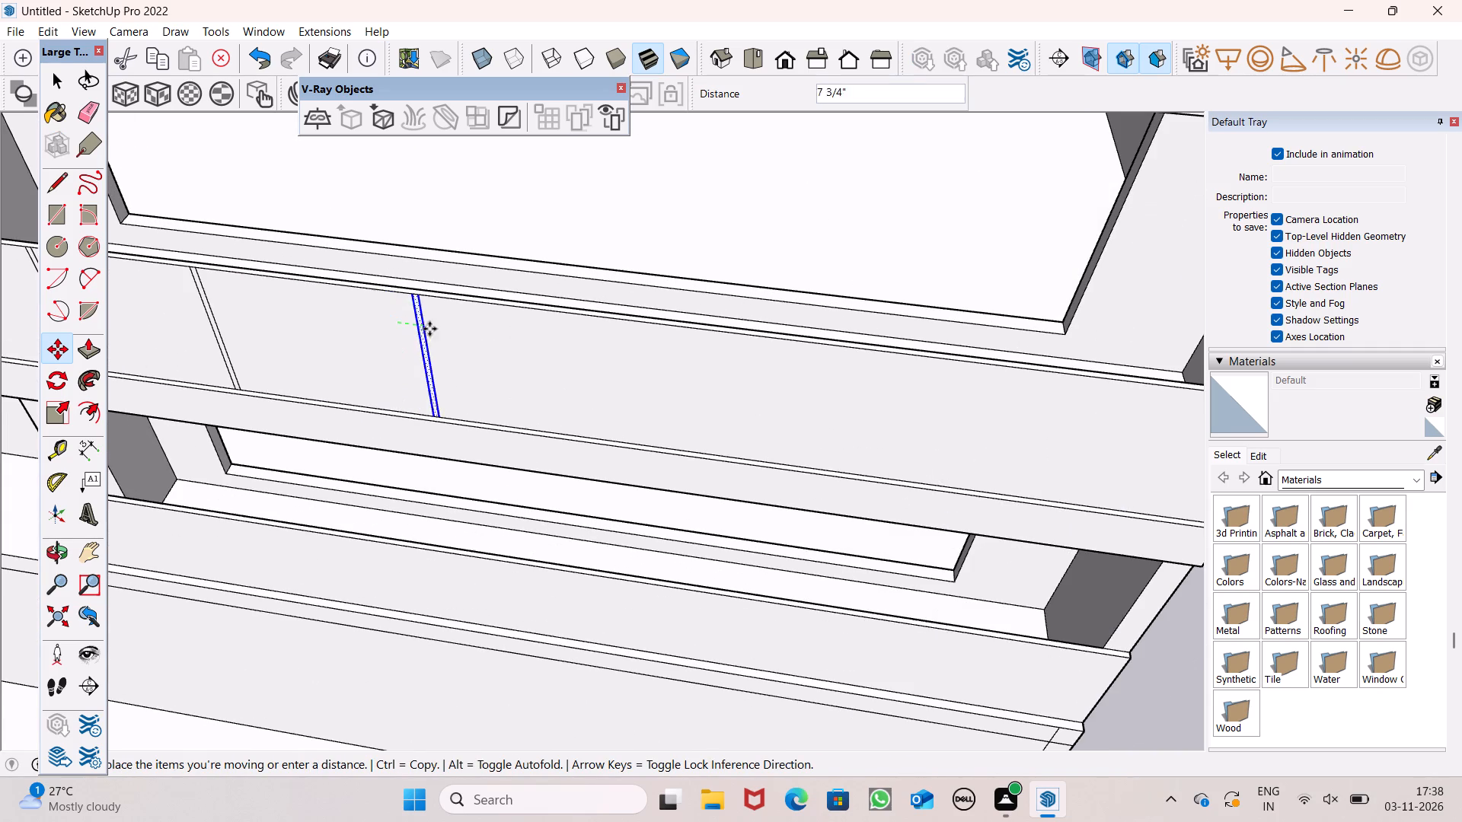
{"action": "left_click_drag", "start_coordinate": [429, 329], "coordinate": [563, 355]}
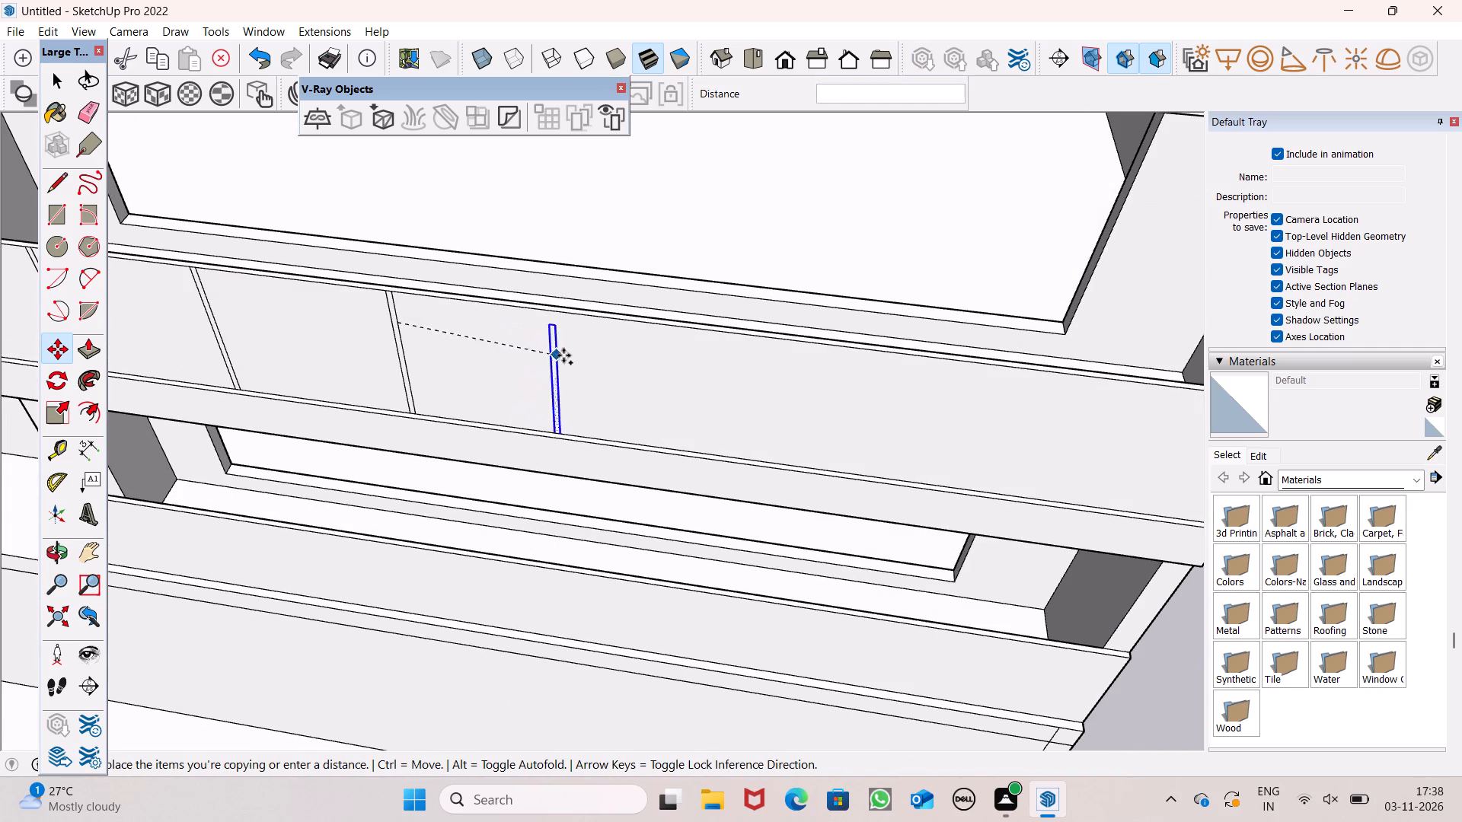
{"action": "left_click_drag", "start_coordinate": [563, 355], "coordinate": [637, 357]}
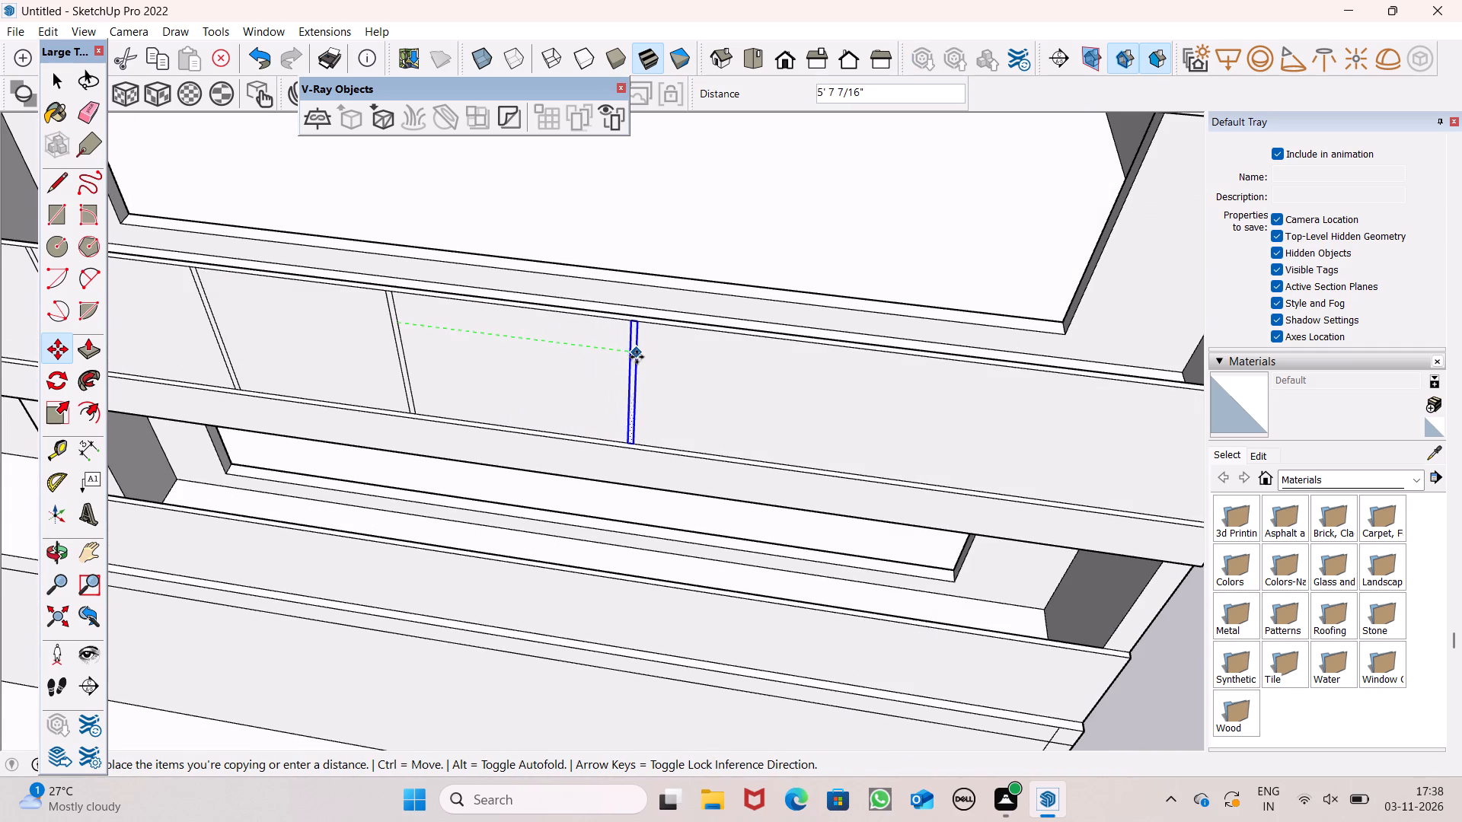
Copy the newest strip about 6' 11 3/16" towards the far end of the second-lowest parapet's front face, and clear the selection.
{"action": "scroll", "coordinate": [350, 302], "scroll_direction": "down", "scroll_amount": 5}
{"action": "scroll", "coordinate": [222, 284], "scroll_direction": "down", "scroll_amount": 6}
{"action": "scroll", "coordinate": [493, 327], "scroll_direction": "up", "scroll_amount": 2}
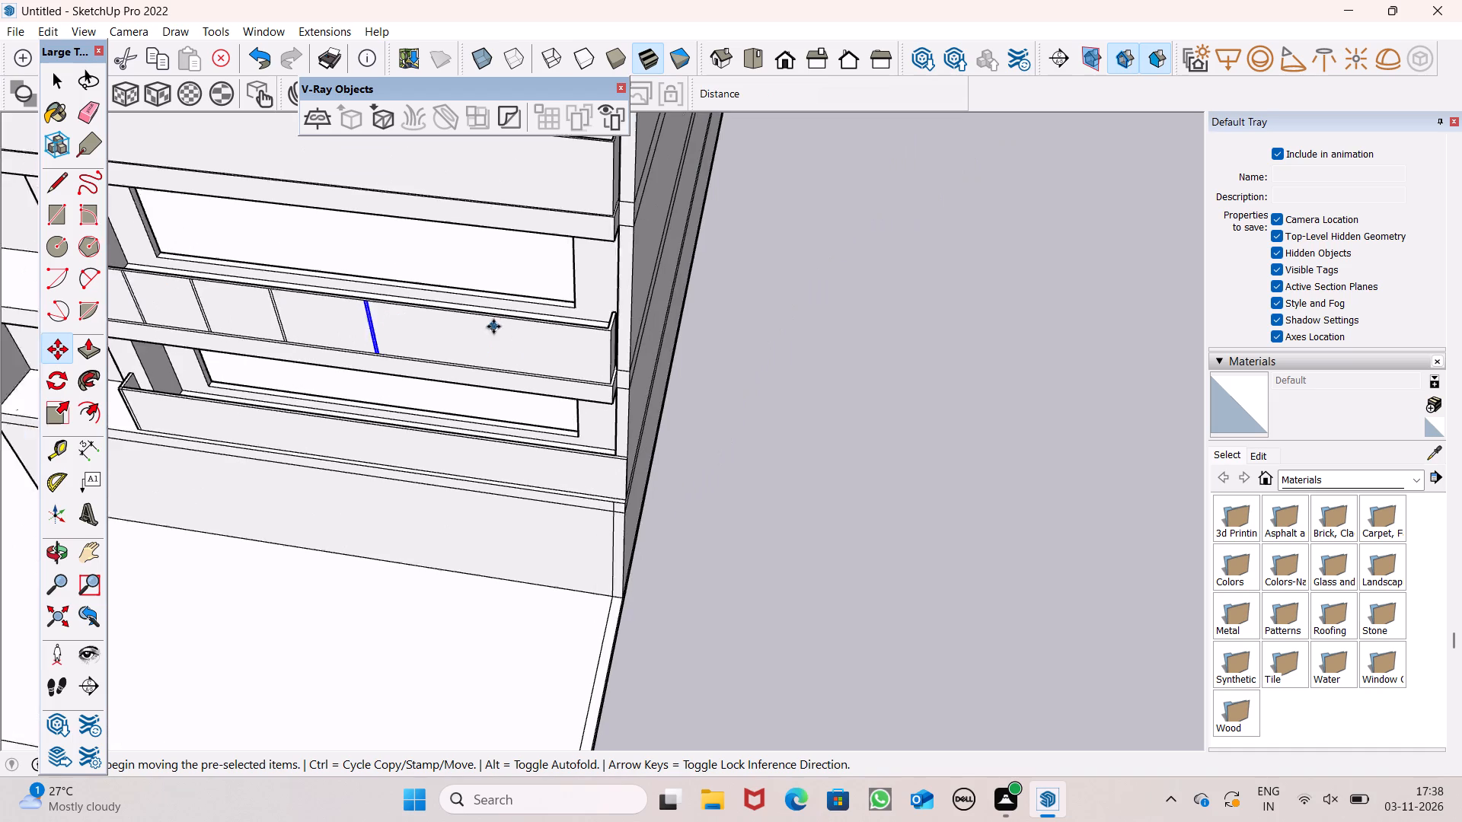
{"action": "scroll", "coordinate": [493, 327], "scroll_direction": "up", "scroll_amount": 4}
{"action": "scroll", "coordinate": [333, 298], "scroll_direction": "up", "scroll_amount": 13}
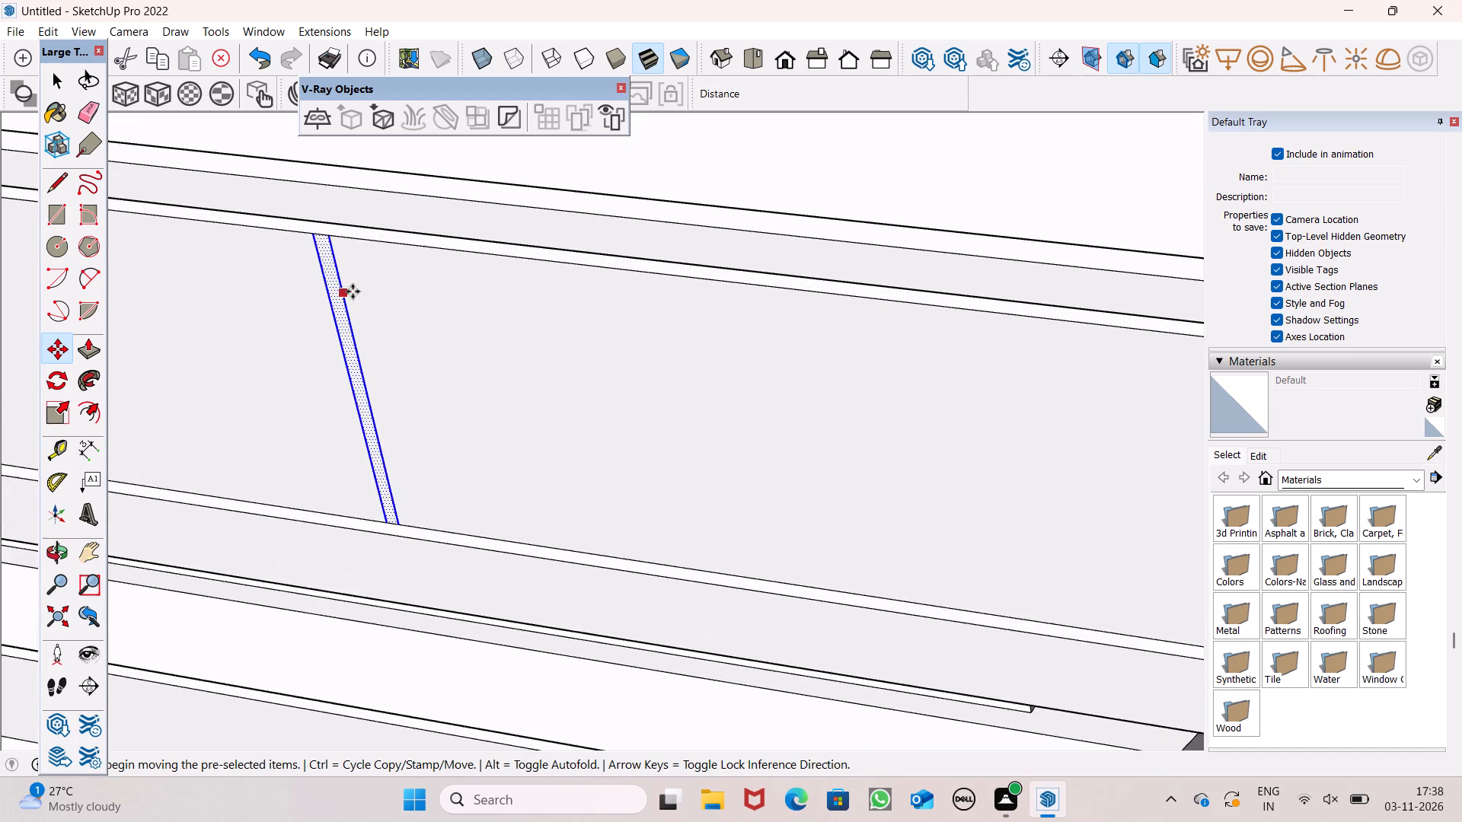
{"action": "scroll", "coordinate": [321, 283], "scroll_direction": "down", "scroll_amount": 4}
{"action": "scroll", "coordinate": [237, 280], "scroll_direction": "down", "scroll_amount": 4}
{"action": "middle_click_drag", "start_coordinate": [285, 318], "coordinate": [319, 339]}
{"action": "scroll", "coordinate": [257, 276], "scroll_direction": "up", "scroll_amount": 2}
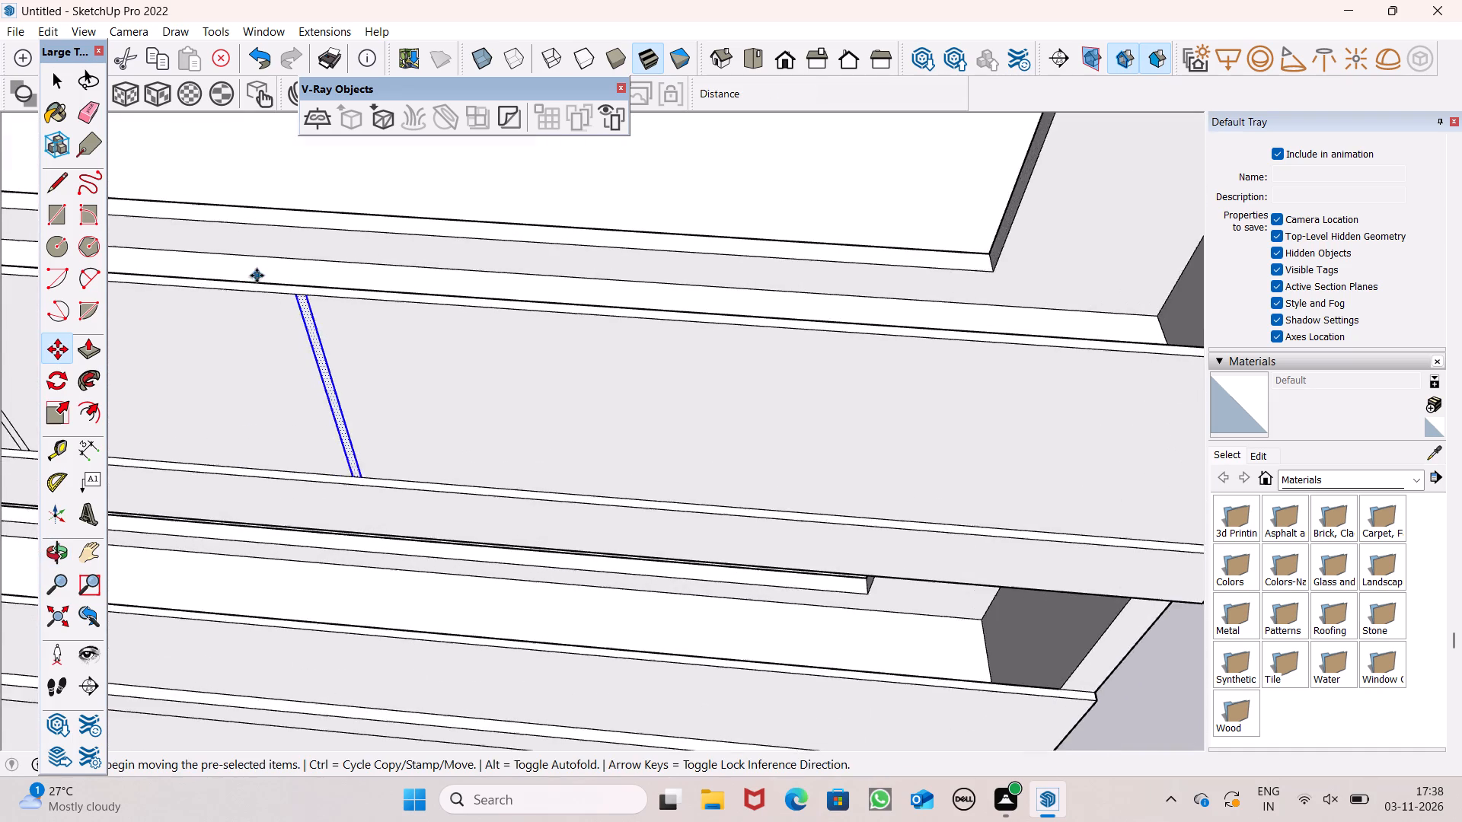
{"action": "scroll", "coordinate": [216, 270], "scroll_direction": "down", "scroll_amount": 4}
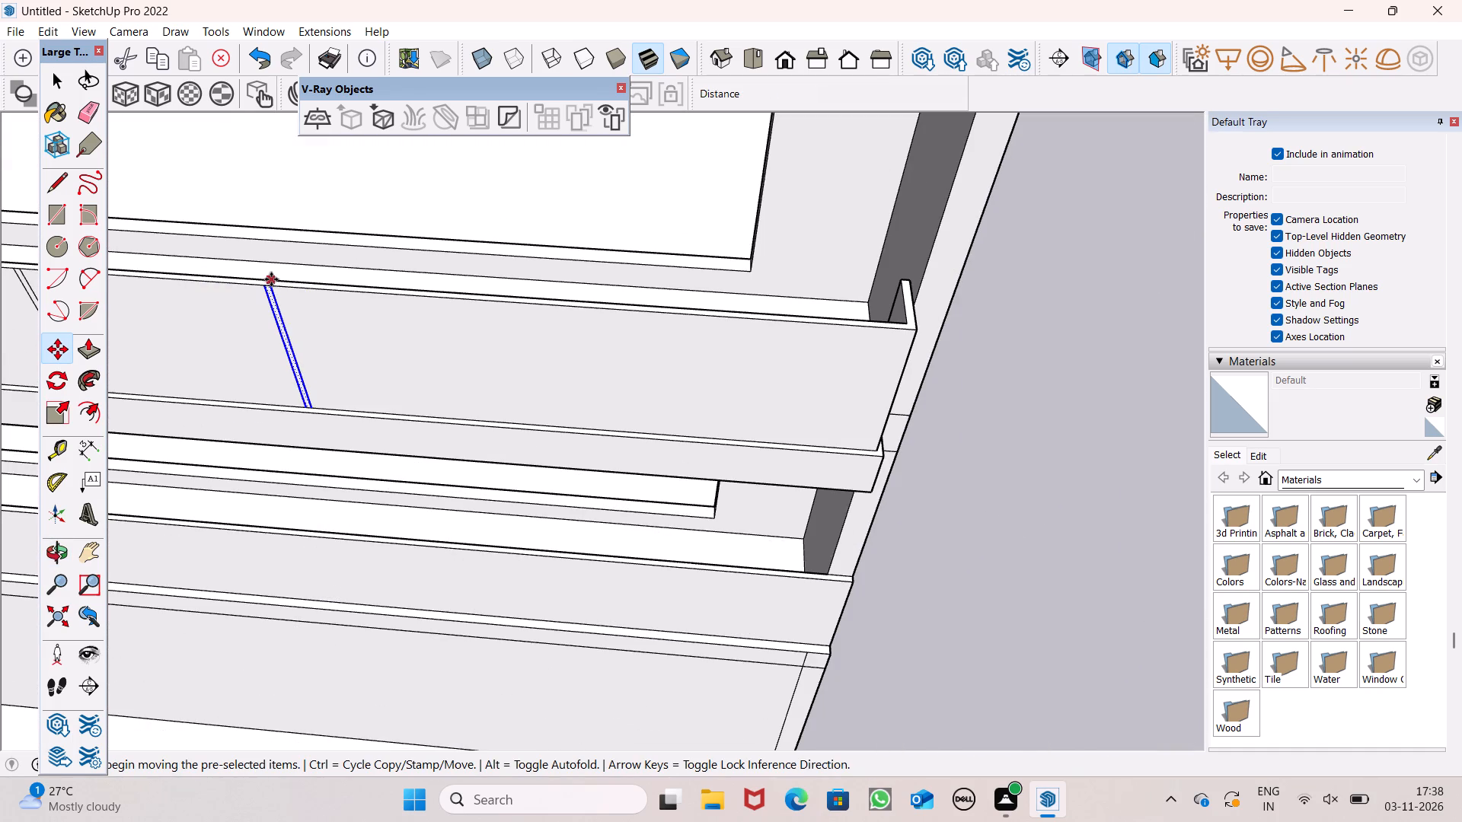
{"action": "scroll", "coordinate": [275, 323], "scroll_direction": "up", "scroll_amount": 6}
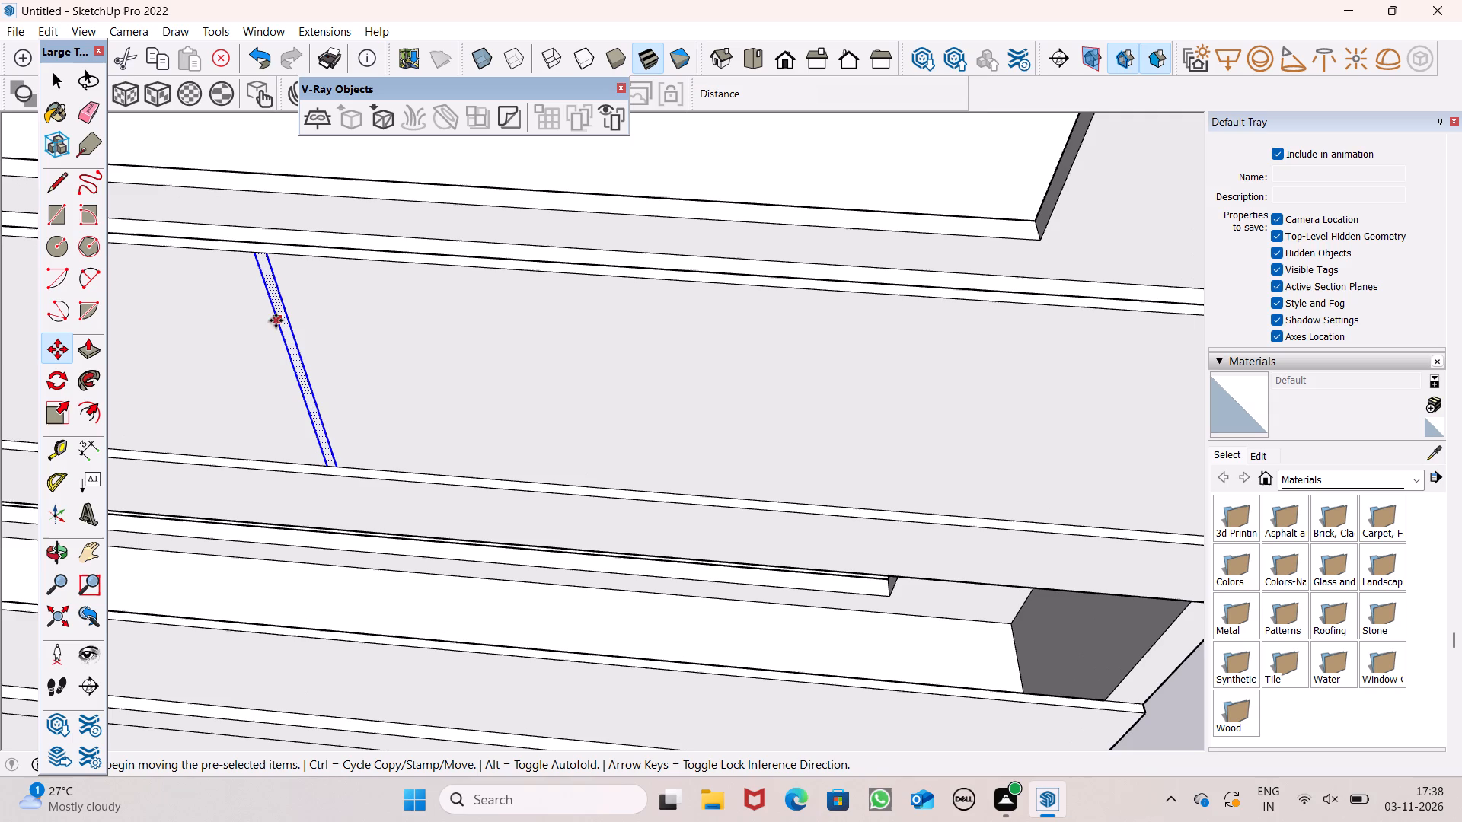
{"action": "scroll", "coordinate": [267, 304], "scroll_direction": "down", "scroll_amount": 5}
{"action": "scroll", "coordinate": [298, 292], "scroll_direction": "up", "scroll_amount": 4}
{"action": "scroll", "coordinate": [239, 275], "scroll_direction": "down", "scroll_amount": 6}
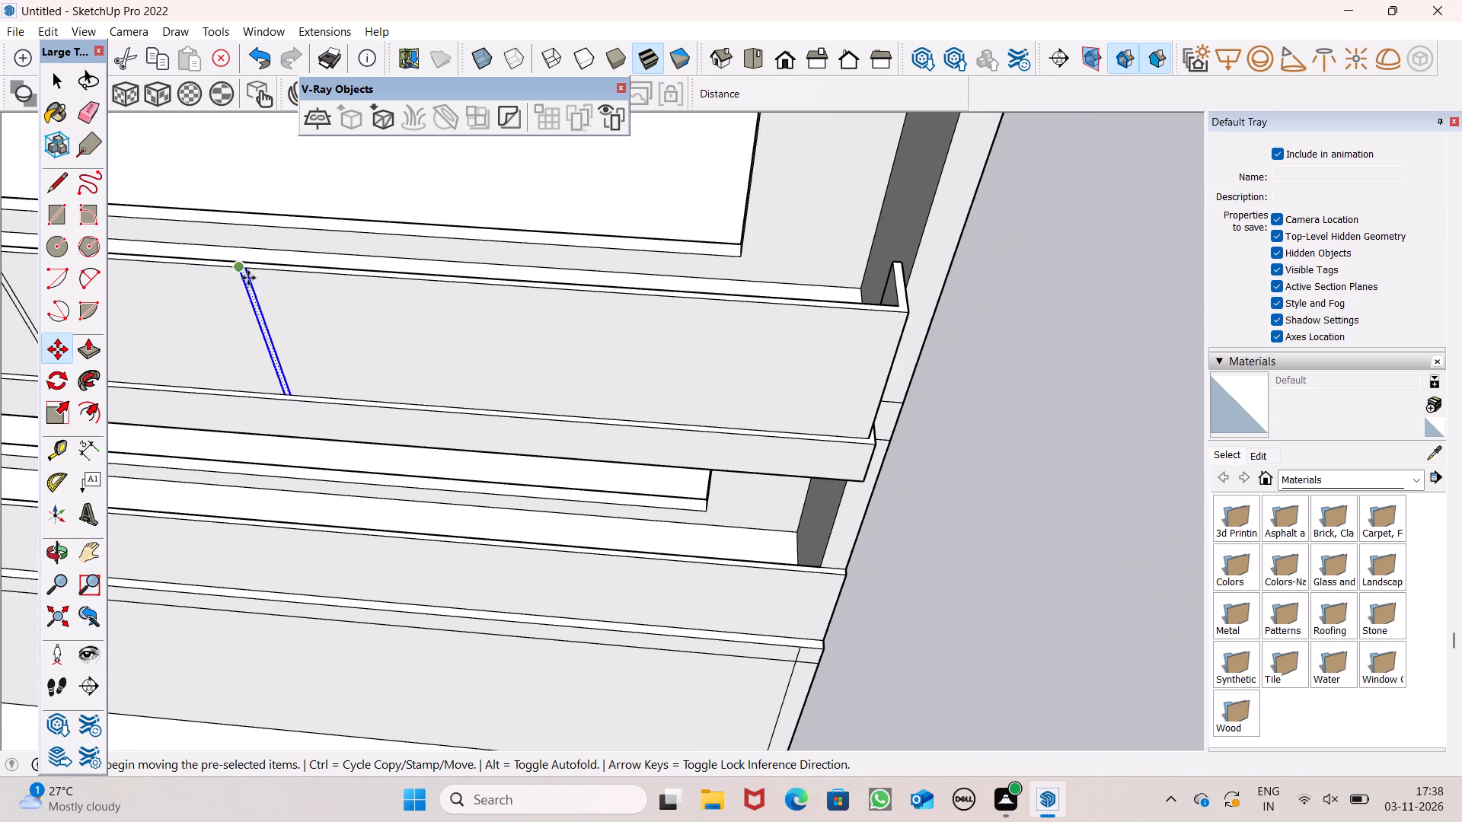
{"action": "scroll", "coordinate": [276, 264], "scroll_direction": "down", "scroll_amount": 2}
{"action": "middle_click_drag", "start_coordinate": [397, 288], "coordinate": [397, 318]}
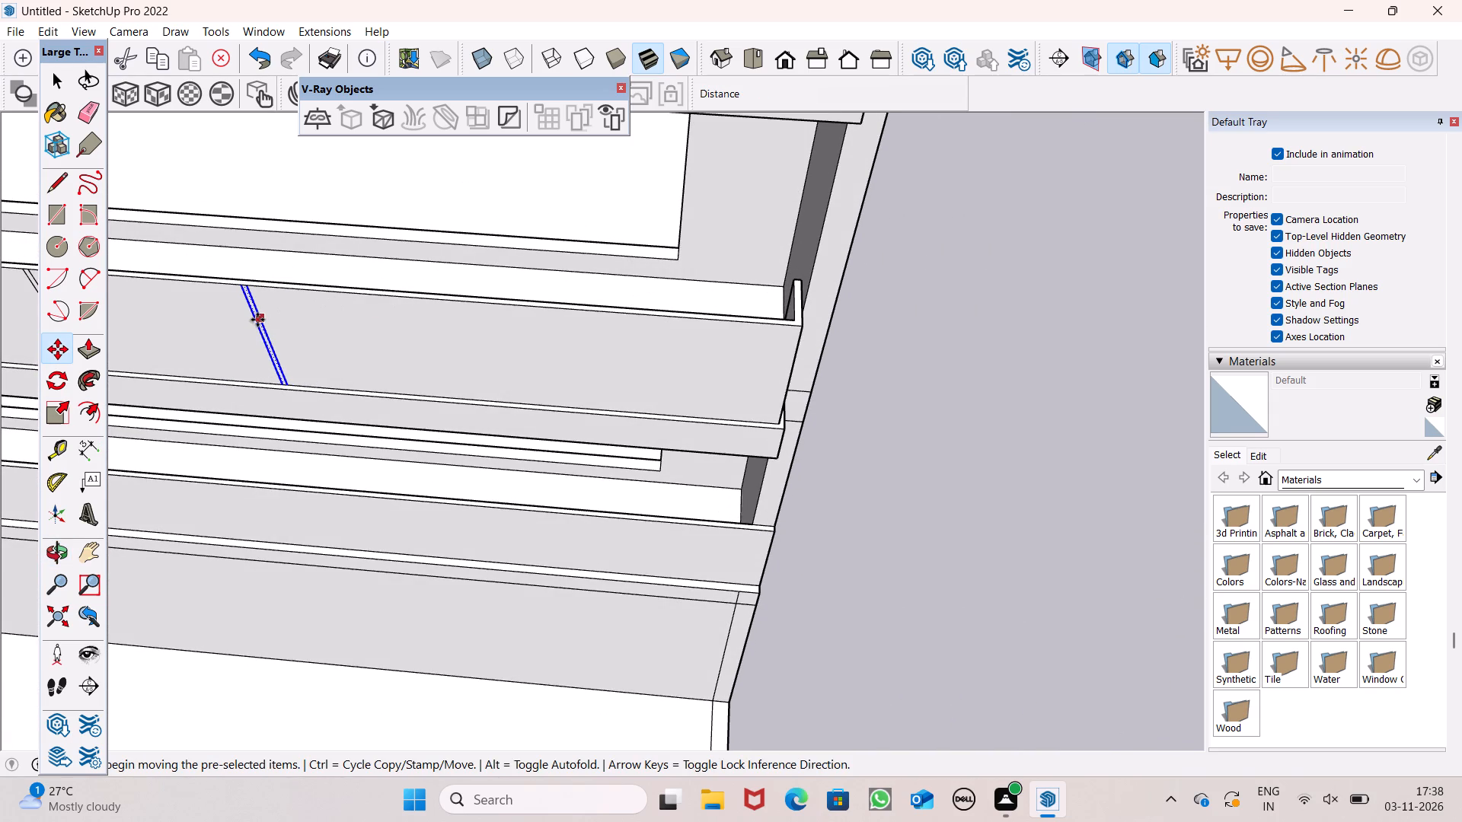
{"action": "left_click_drag", "start_coordinate": [257, 319], "coordinate": [444, 370]}
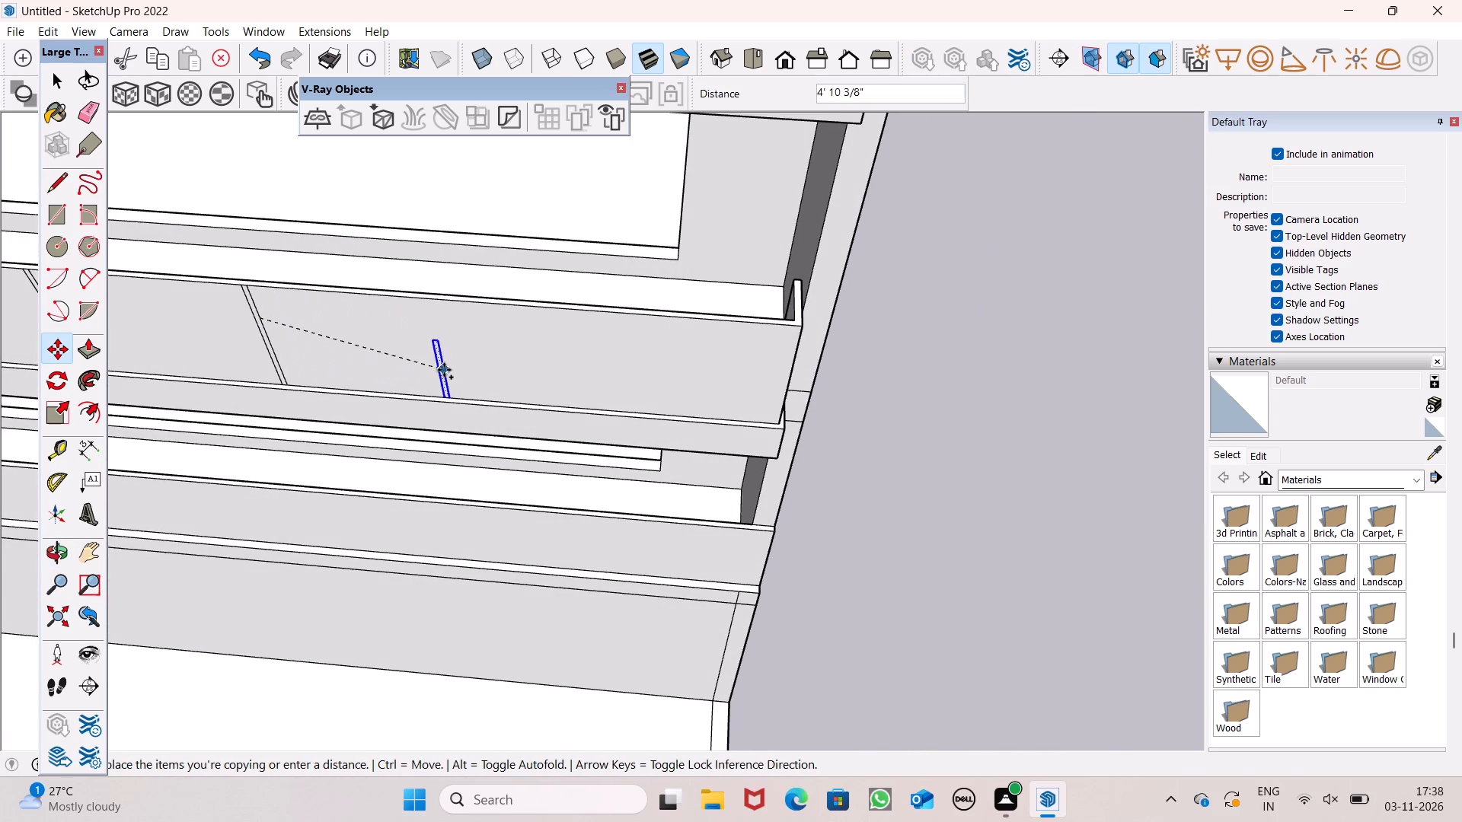
{"action": "left_click_drag", "start_coordinate": [444, 370], "coordinate": [526, 340]}
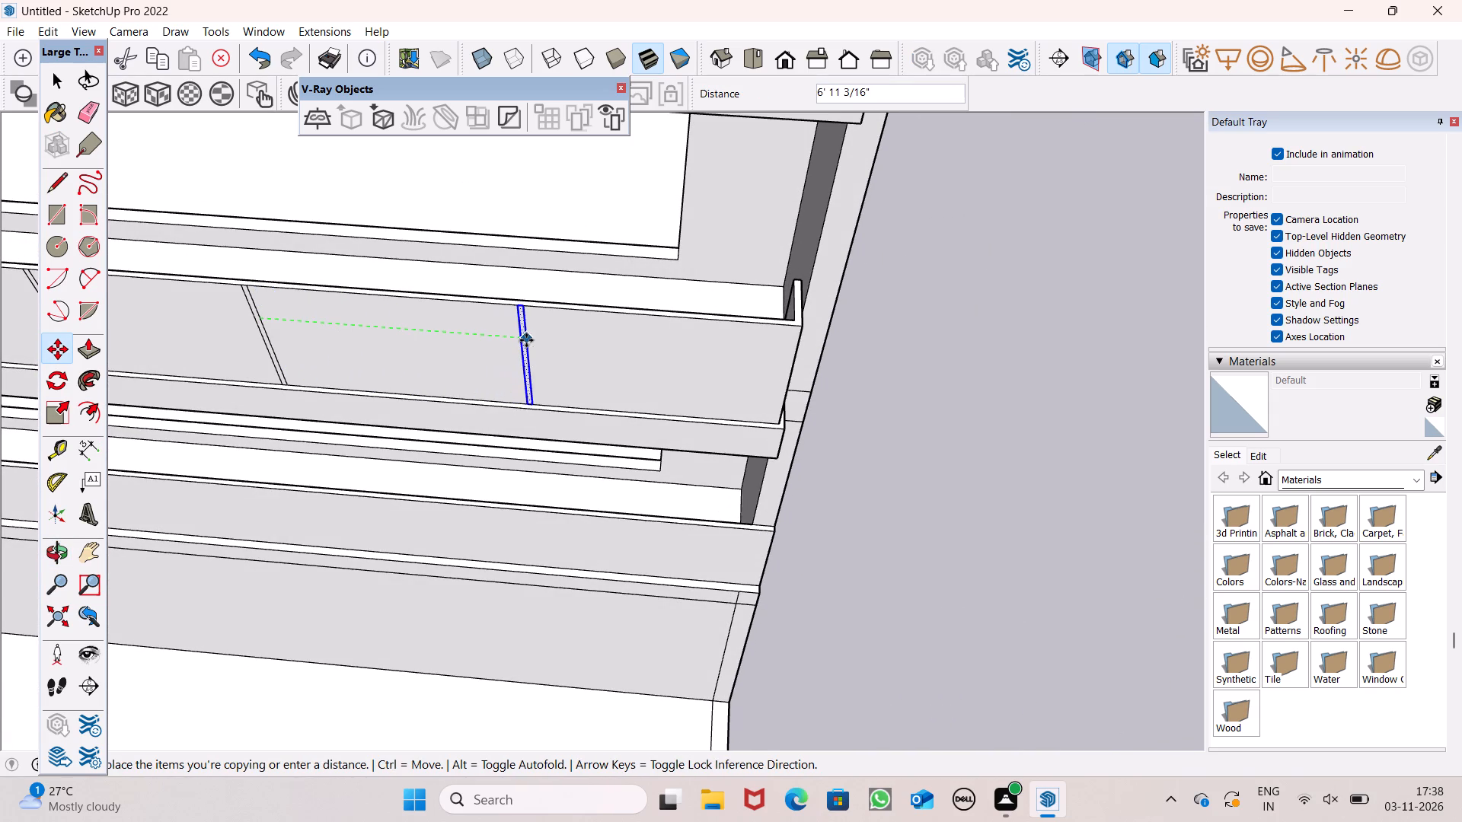
{"action": "left_click", "coordinate": [490, 349]}
{"action": "key", "text": "space"}
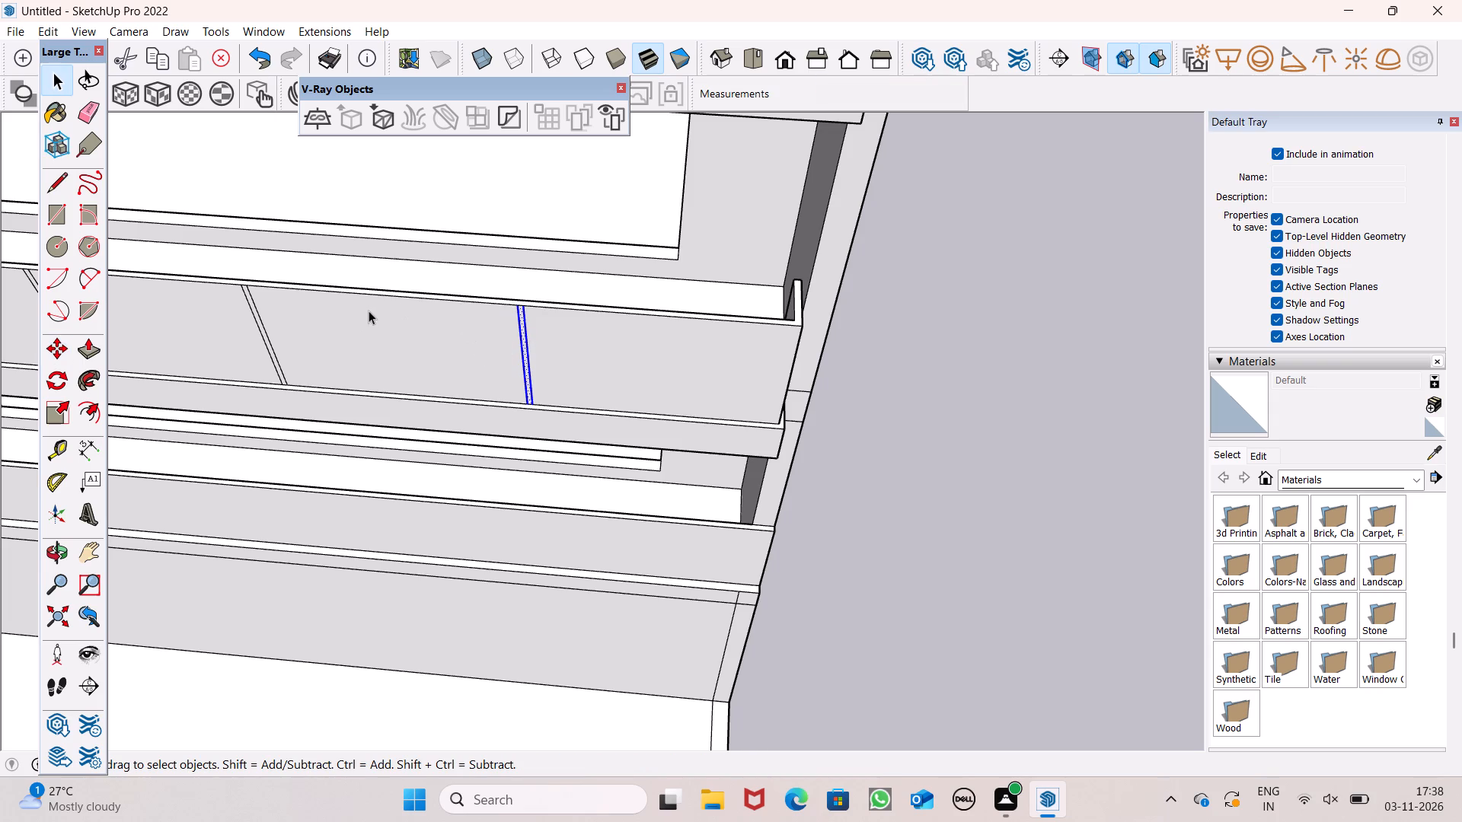
{"action": "scroll", "coordinate": [469, 365], "scroll_direction": "down", "scroll_amount": 1}
{"action": "scroll", "coordinate": [397, 365], "scroll_direction": "down", "scroll_amount": 1}
{"action": "key", "text": "space"}
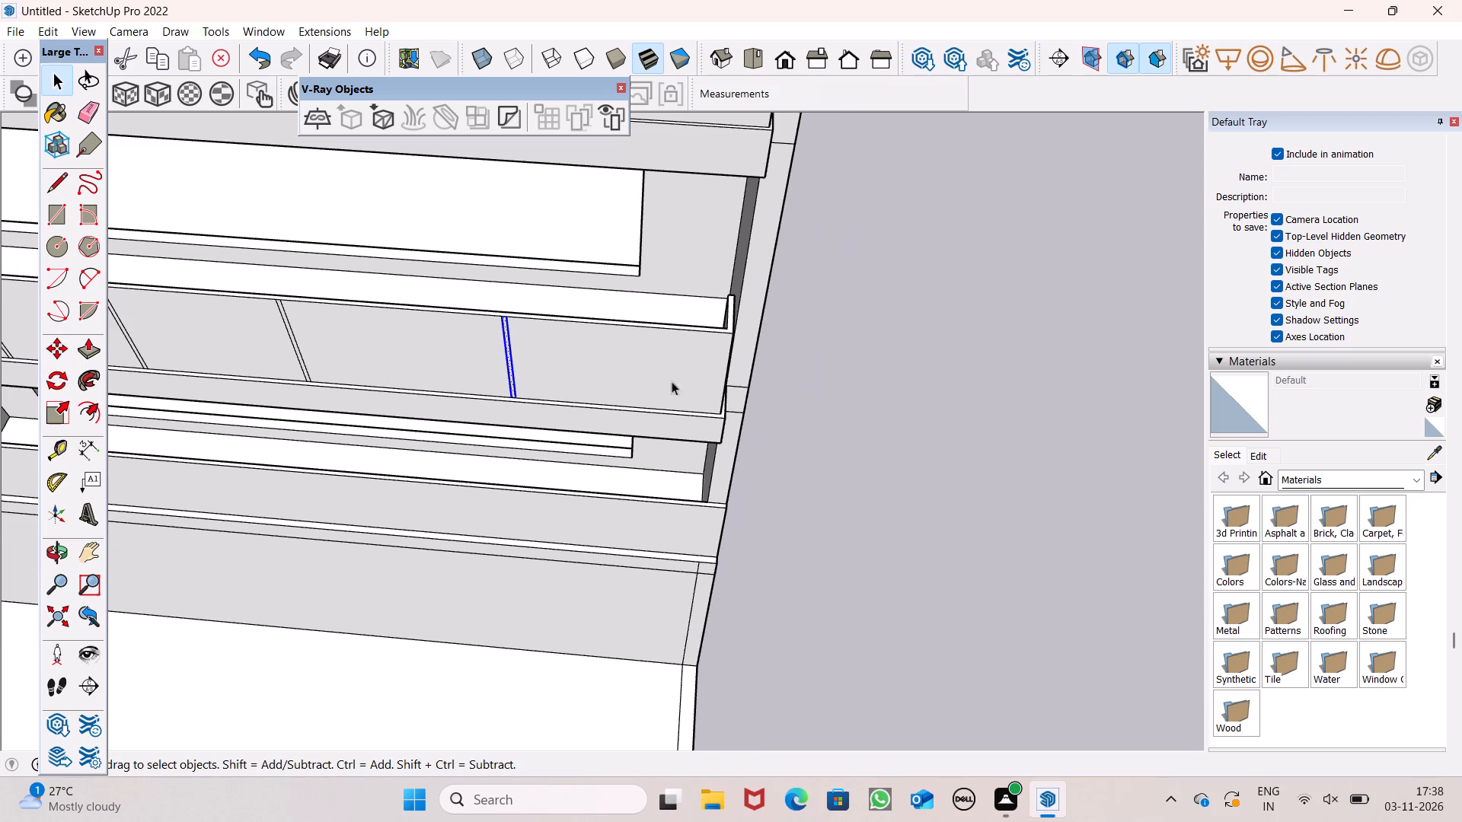
{"action": "key", "text": "space"}
{"action": "left_click", "coordinate": [959, 476]}
Draw two short lines, about 2" and 2 1/4", across the second-lowest parapet's top from its far inner corner to both outer edges.
{"action": "scroll", "coordinate": [931, 455], "scroll_direction": "down", "scroll_amount": 2}
{"action": "middle_click_drag", "start_coordinate": [895, 468], "coordinate": [636, 501]}
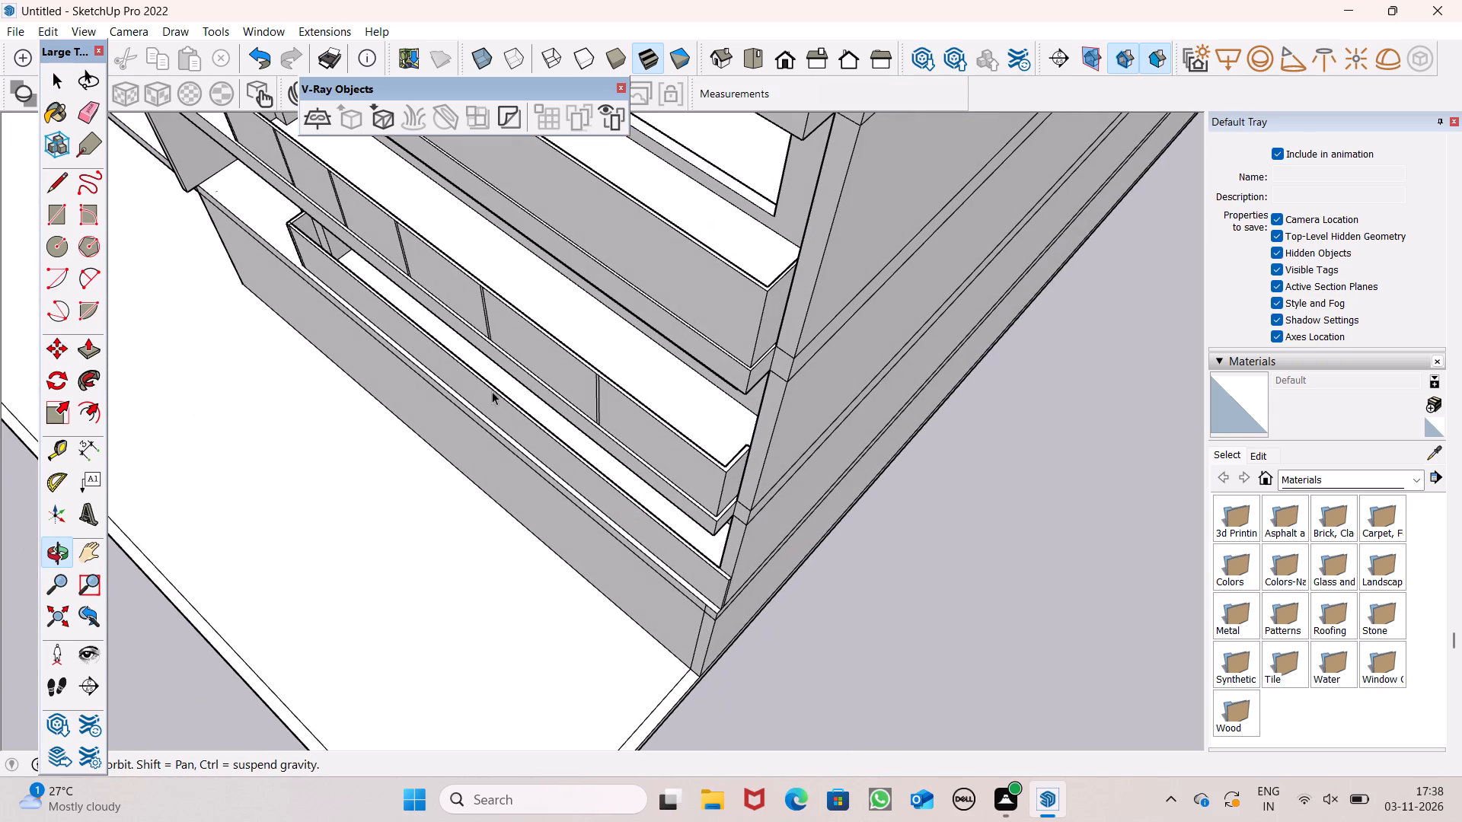
{"action": "left_click", "coordinate": [49, 183]}
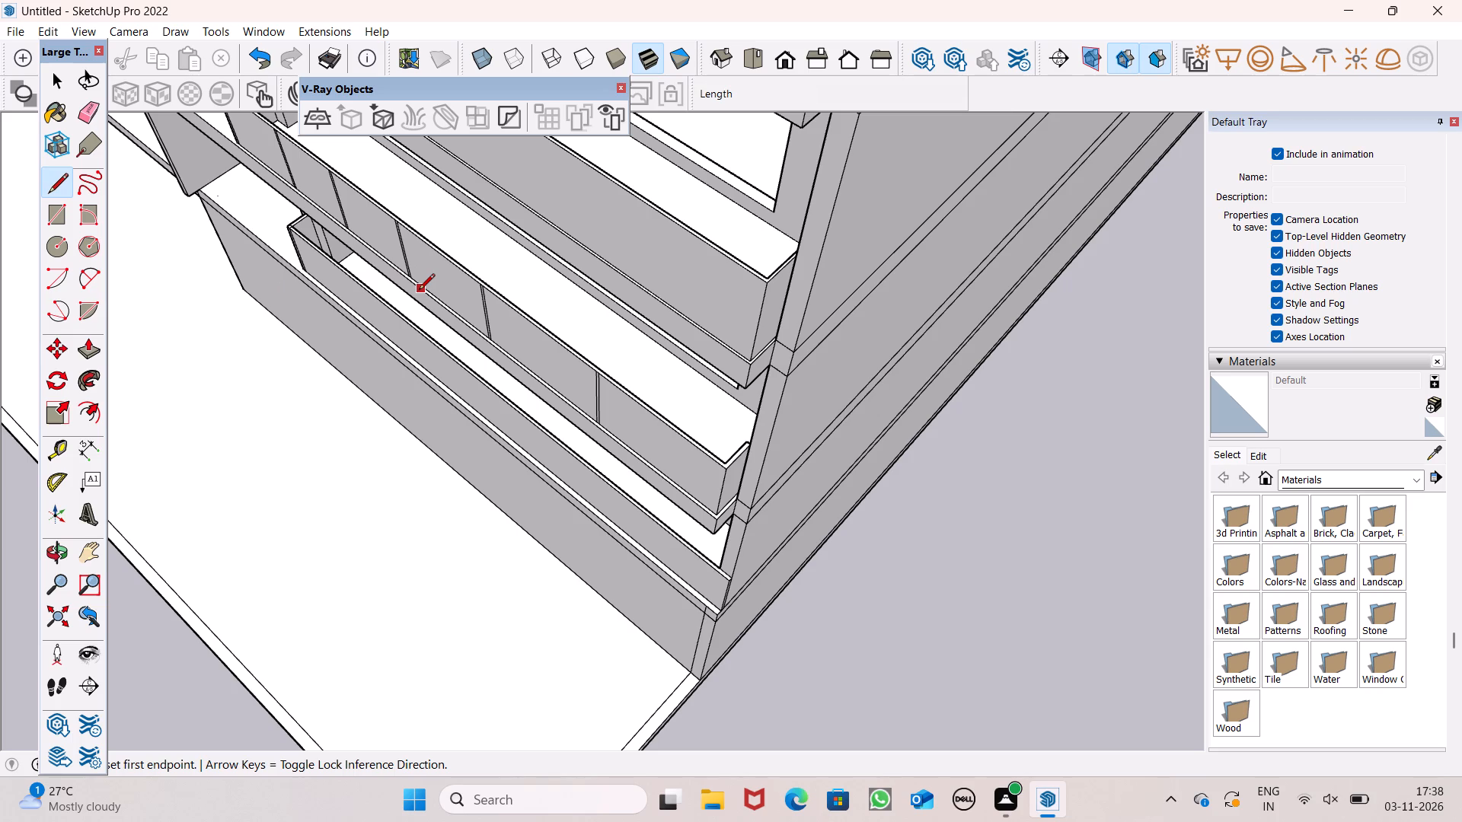
{"action": "scroll", "coordinate": [721, 495], "scroll_direction": "up", "scroll_amount": 7}
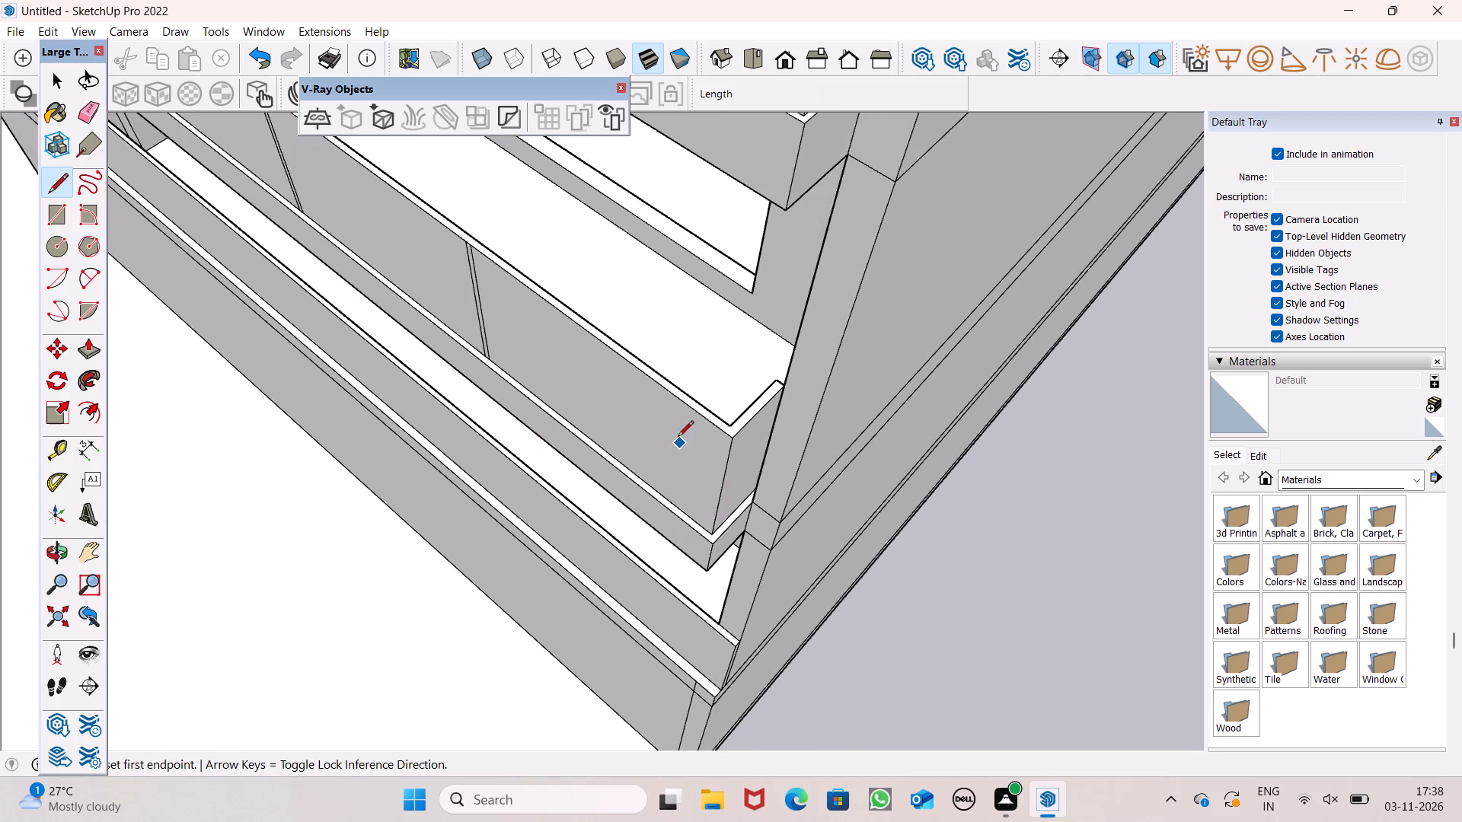
{"action": "scroll", "coordinate": [744, 424], "scroll_direction": "up", "scroll_amount": 16}
{"action": "left_click", "coordinate": [697, 425]}
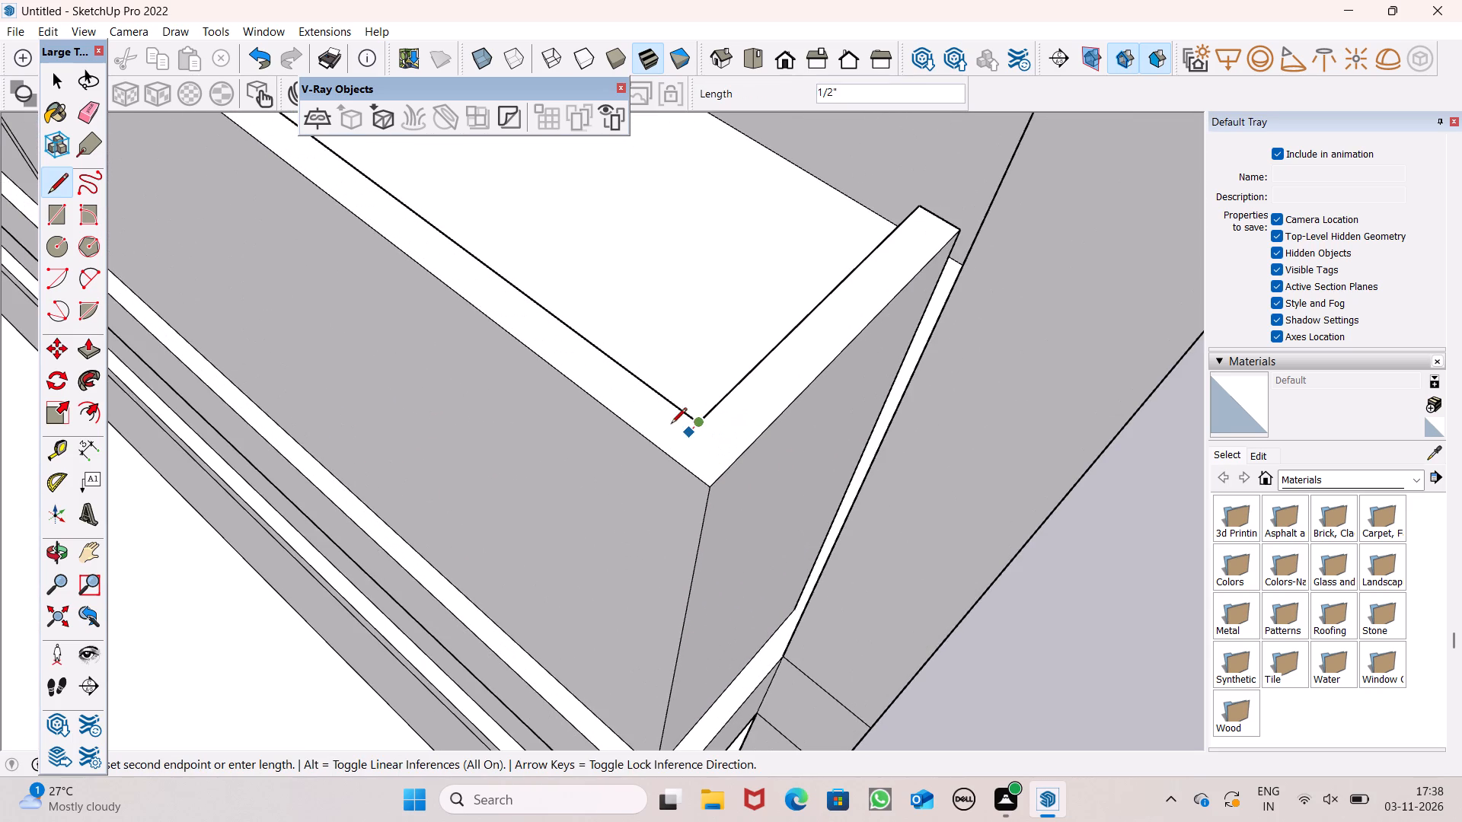
{"action": "left_click", "coordinate": [661, 454]}
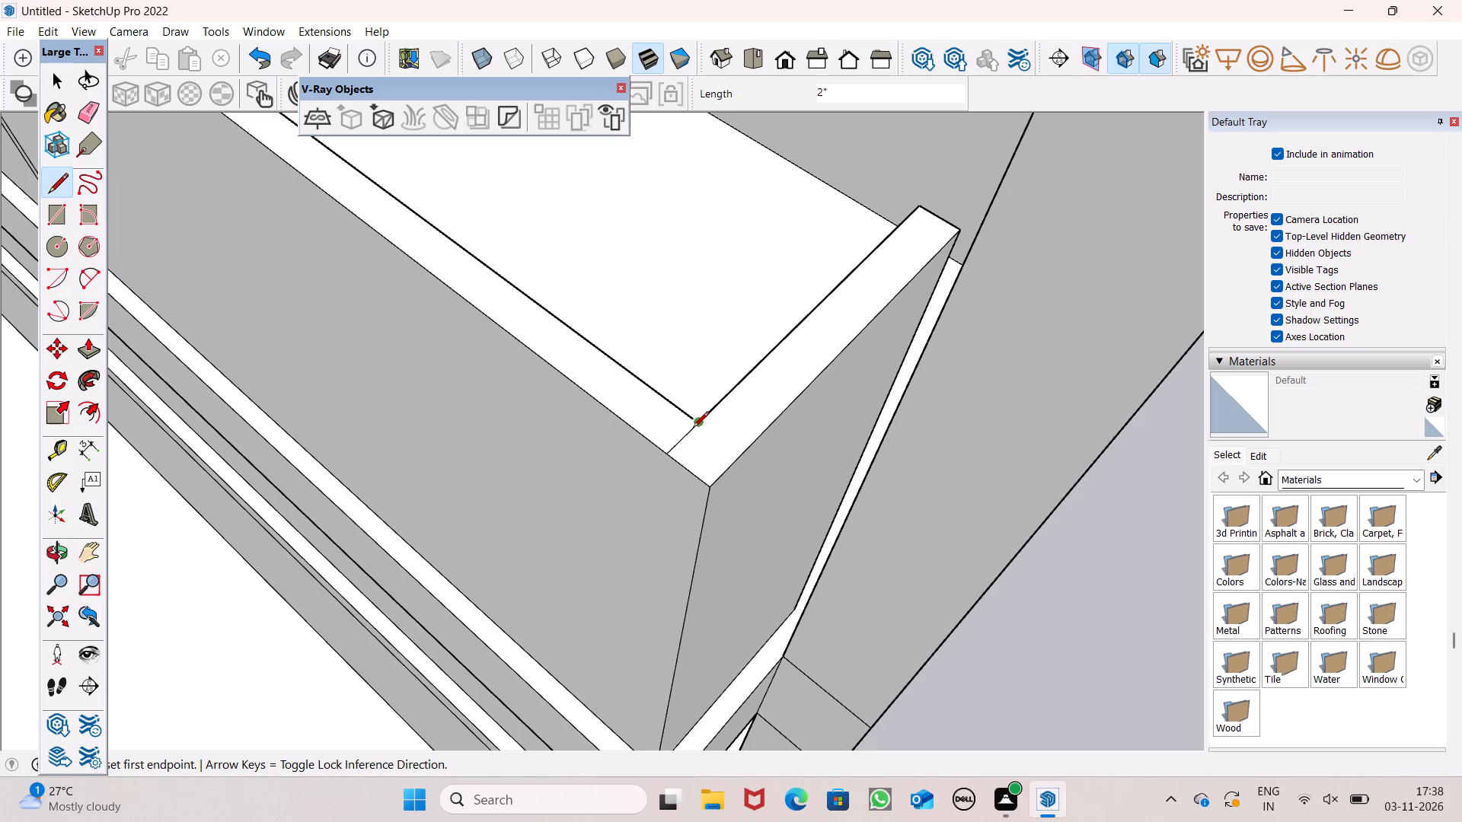
{"action": "left_click", "coordinate": [693, 429]}
{"action": "left_click", "coordinate": [734, 455]}
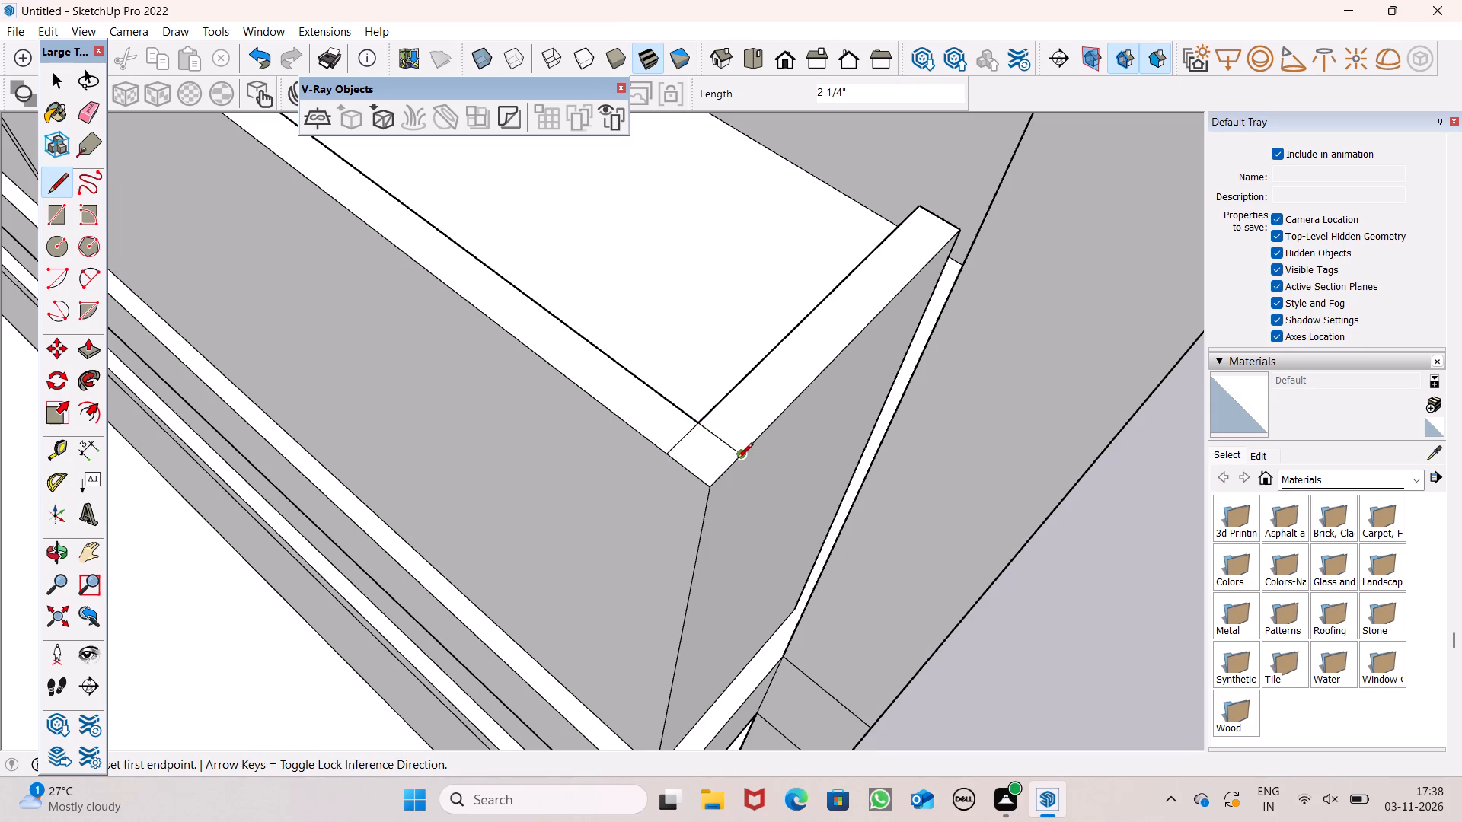
Draw a 4' vertical line down the second-lowest parapet's end face from the short corner line's endpoint to the bottom edge.
{"action": "left_click", "coordinate": [739, 460]}
{"action": "scroll", "coordinate": [645, 361], "scroll_direction": "down", "scroll_amount": 7}
{"action": "middle_click_drag", "start_coordinate": [672, 490], "coordinate": [575, 363]}
{"action": "scroll", "coordinate": [624, 438], "scroll_direction": "up", "scroll_amount": 6}
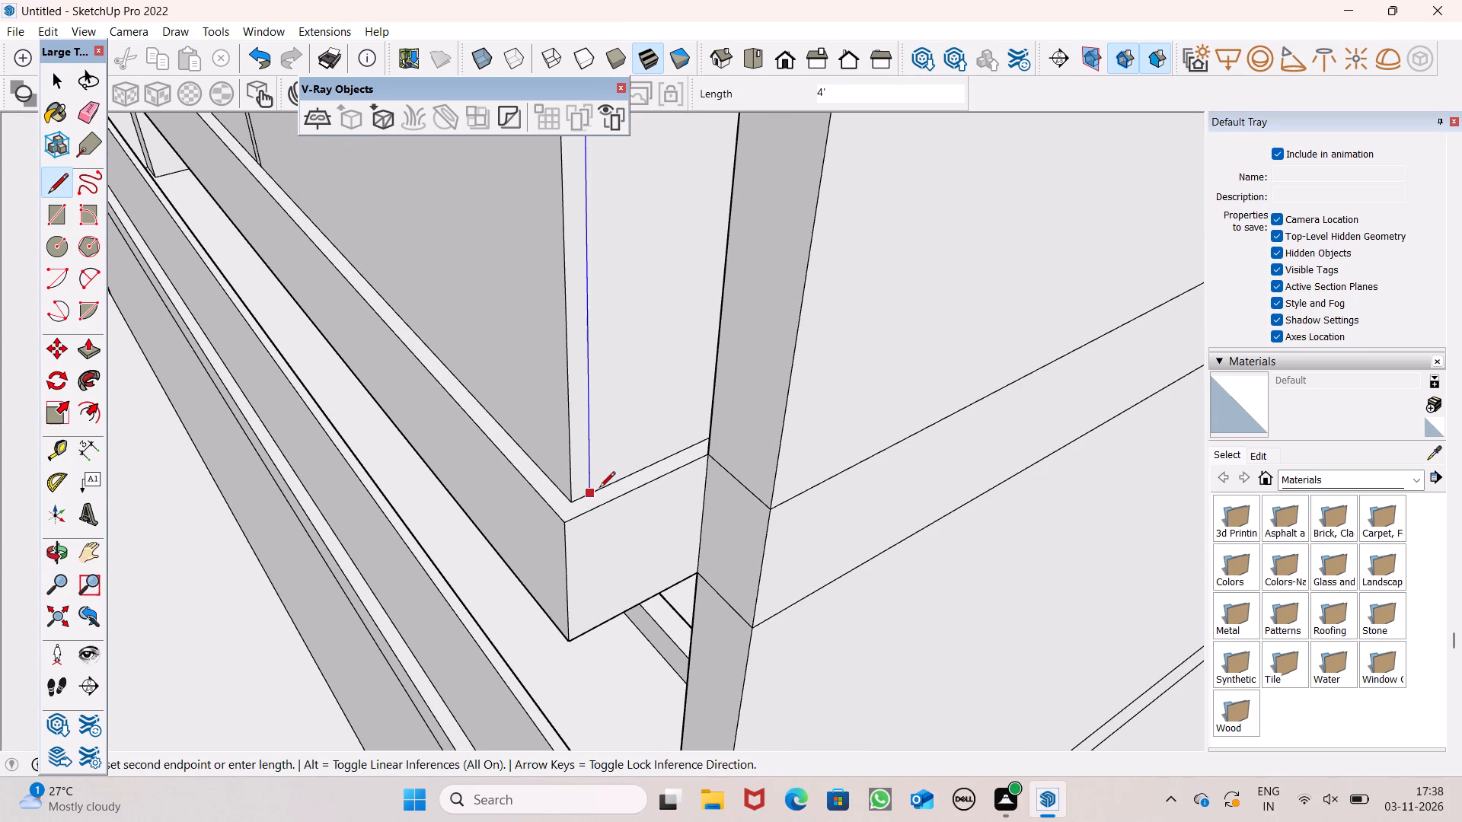
{"action": "left_click", "coordinate": [599, 489]}
Draw a 4' vertical line down the second-lowest parapet's front face from the other short corner line's endpoint to the bottom edge.
{"action": "middle_click_drag", "start_coordinate": [453, 438], "coordinate": [688, 523]}
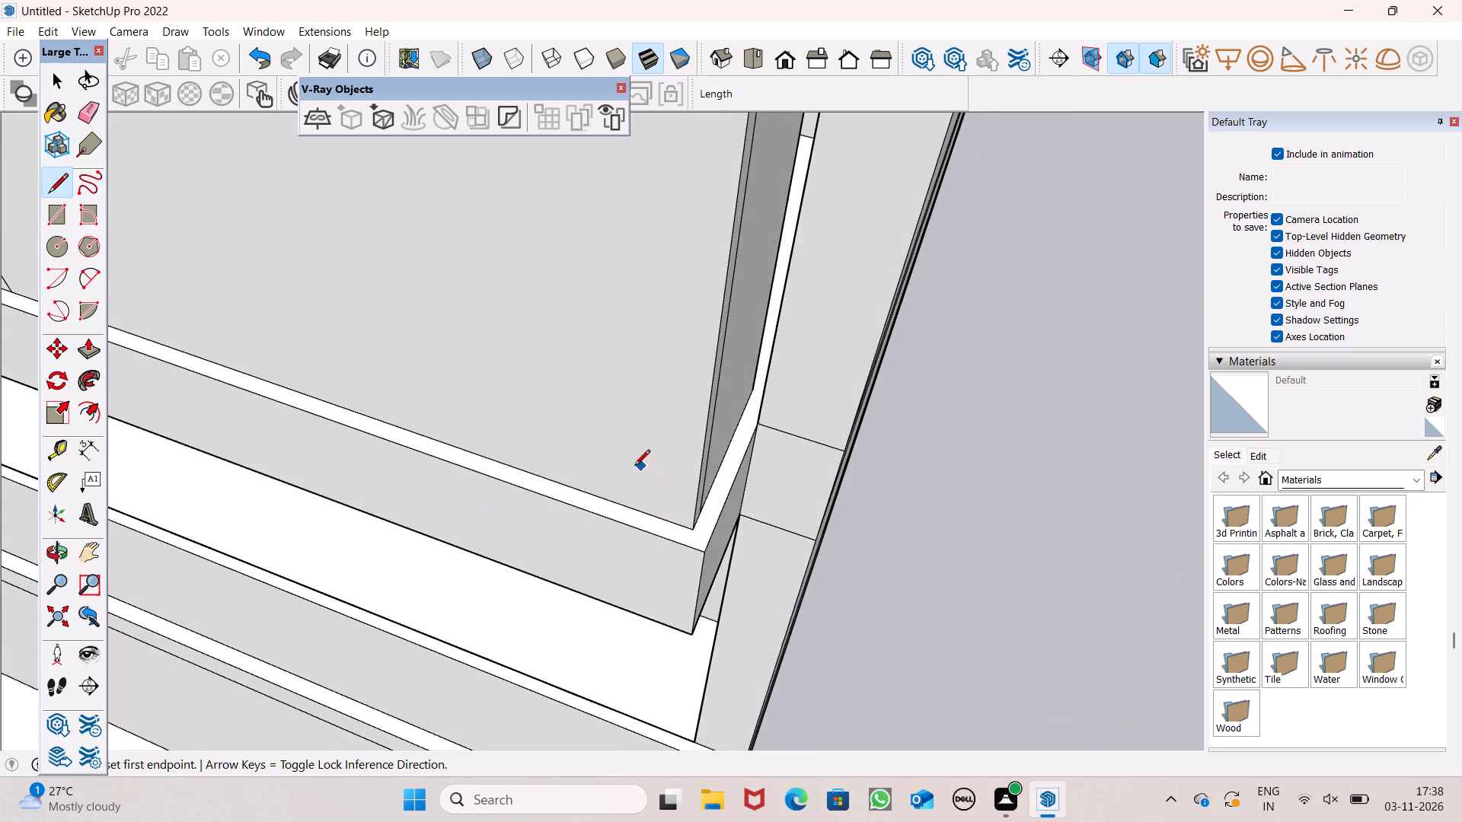
{"action": "scroll", "coordinate": [616, 477], "scroll_direction": "down", "scroll_amount": 7}
{"action": "scroll", "coordinate": [651, 397], "scroll_direction": "up", "scroll_amount": 8}
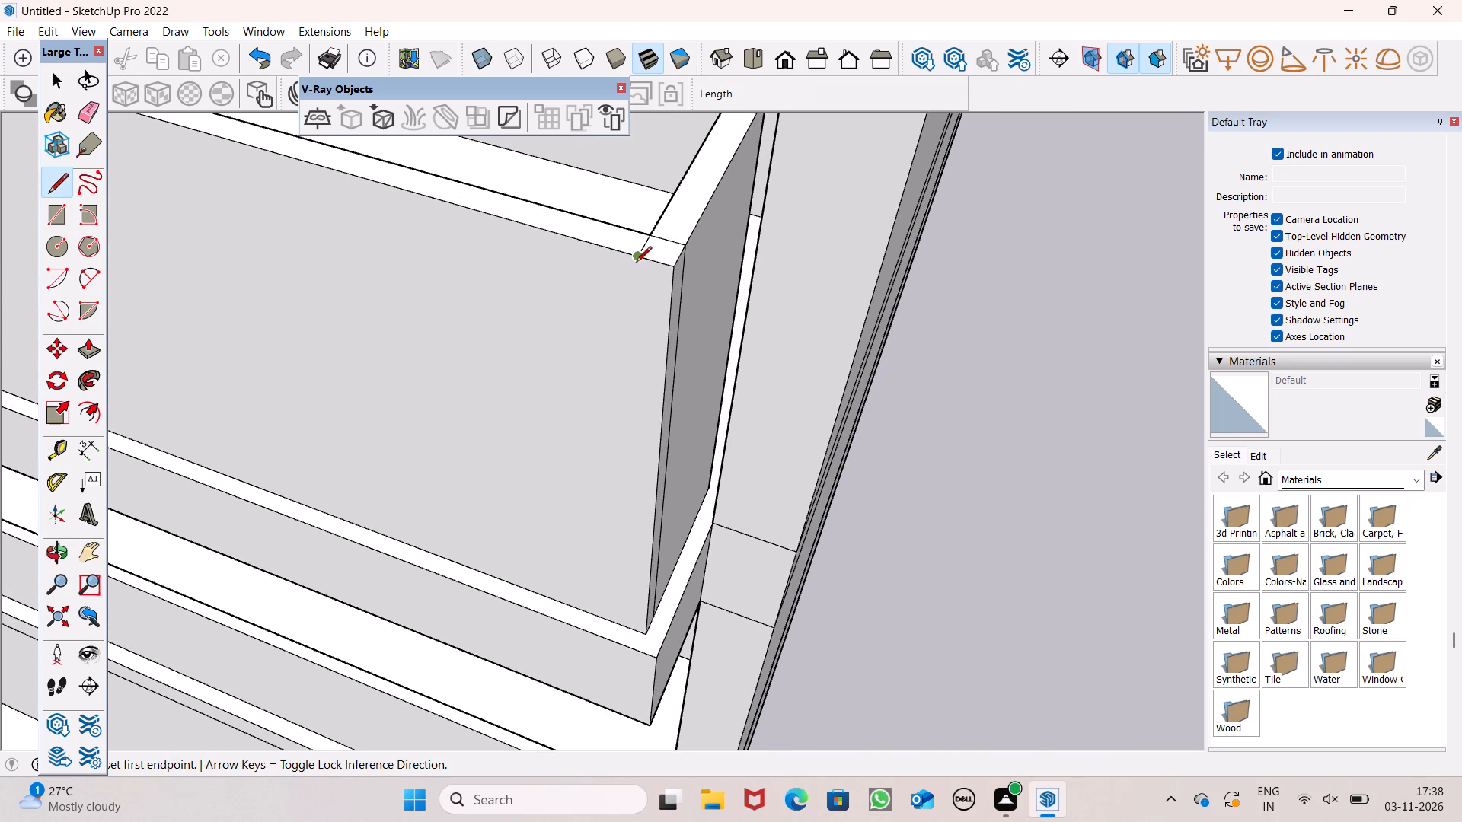
{"action": "left_click", "coordinate": [636, 263]}
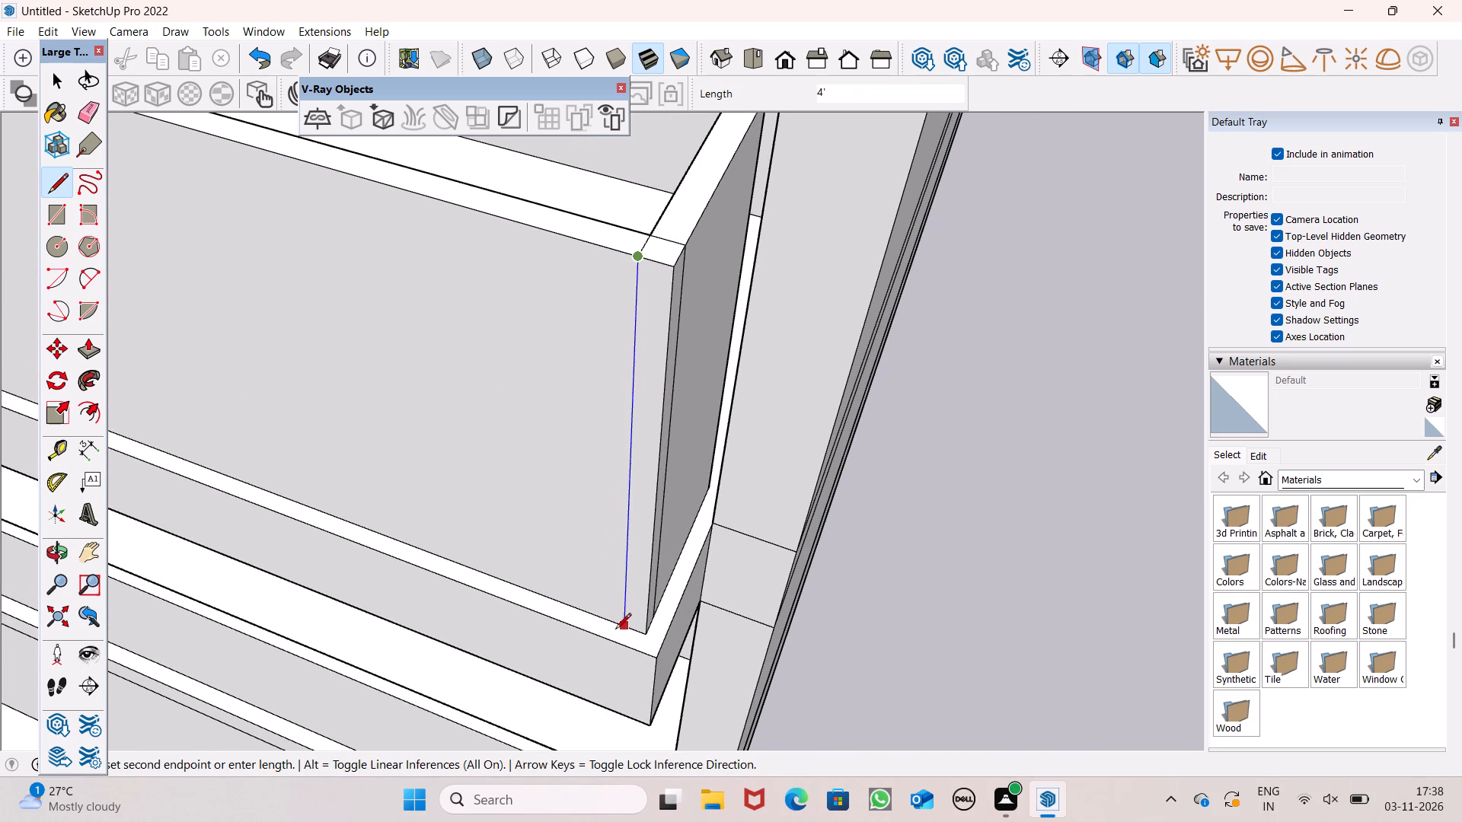
{"action": "left_click", "coordinate": [615, 630]}
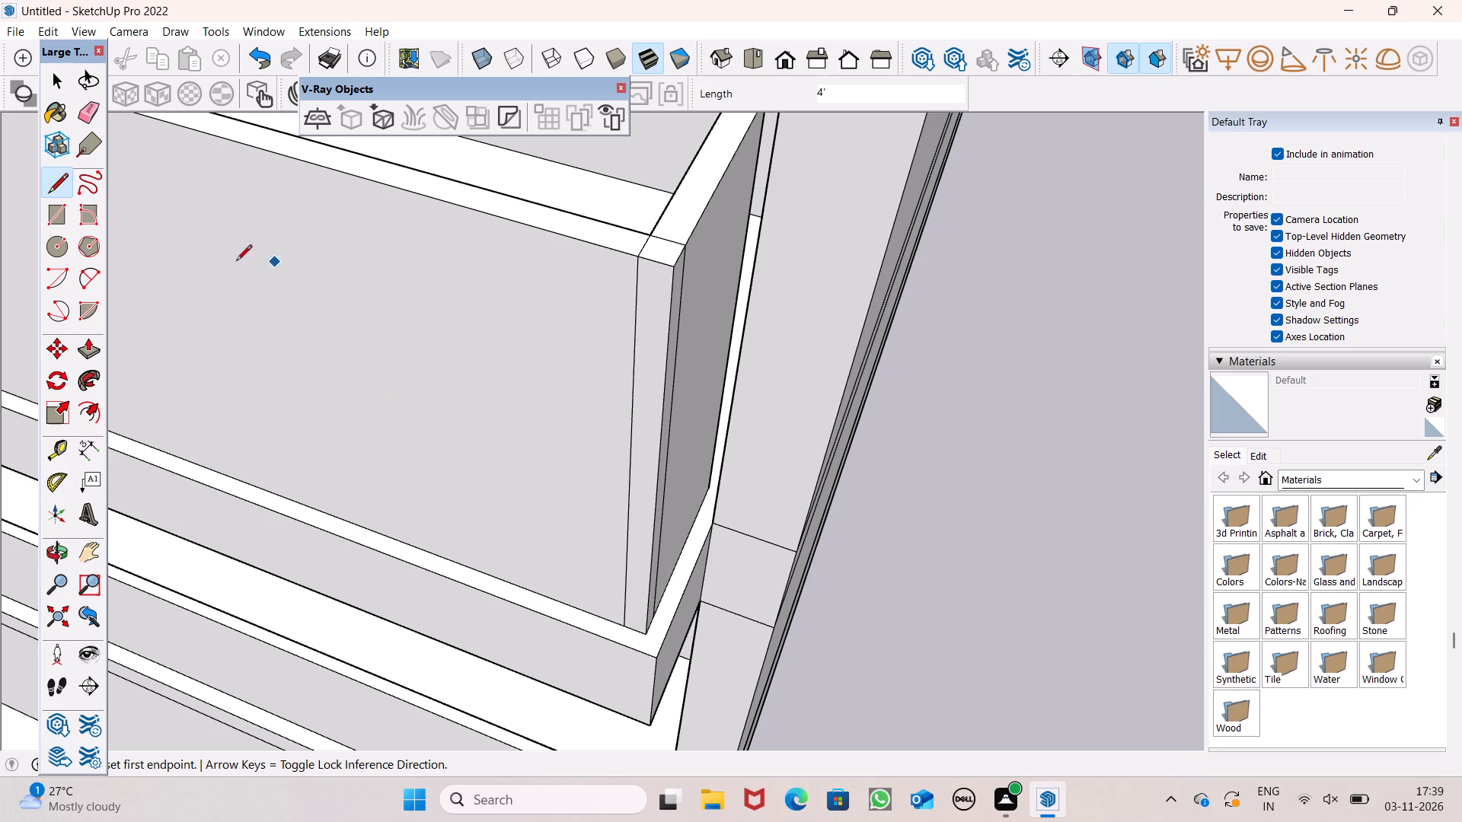
Push/Pull the narrow corner strip on the second-lowest parapet's front face 2" inward through the parapet's thickness.
{"action": "left_click", "coordinate": [92, 346]}
{"action": "scroll", "coordinate": [399, 336], "scroll_direction": "down", "scroll_amount": 1}
{"action": "middle_click_drag", "start_coordinate": [539, 382], "coordinate": [539, 387]}
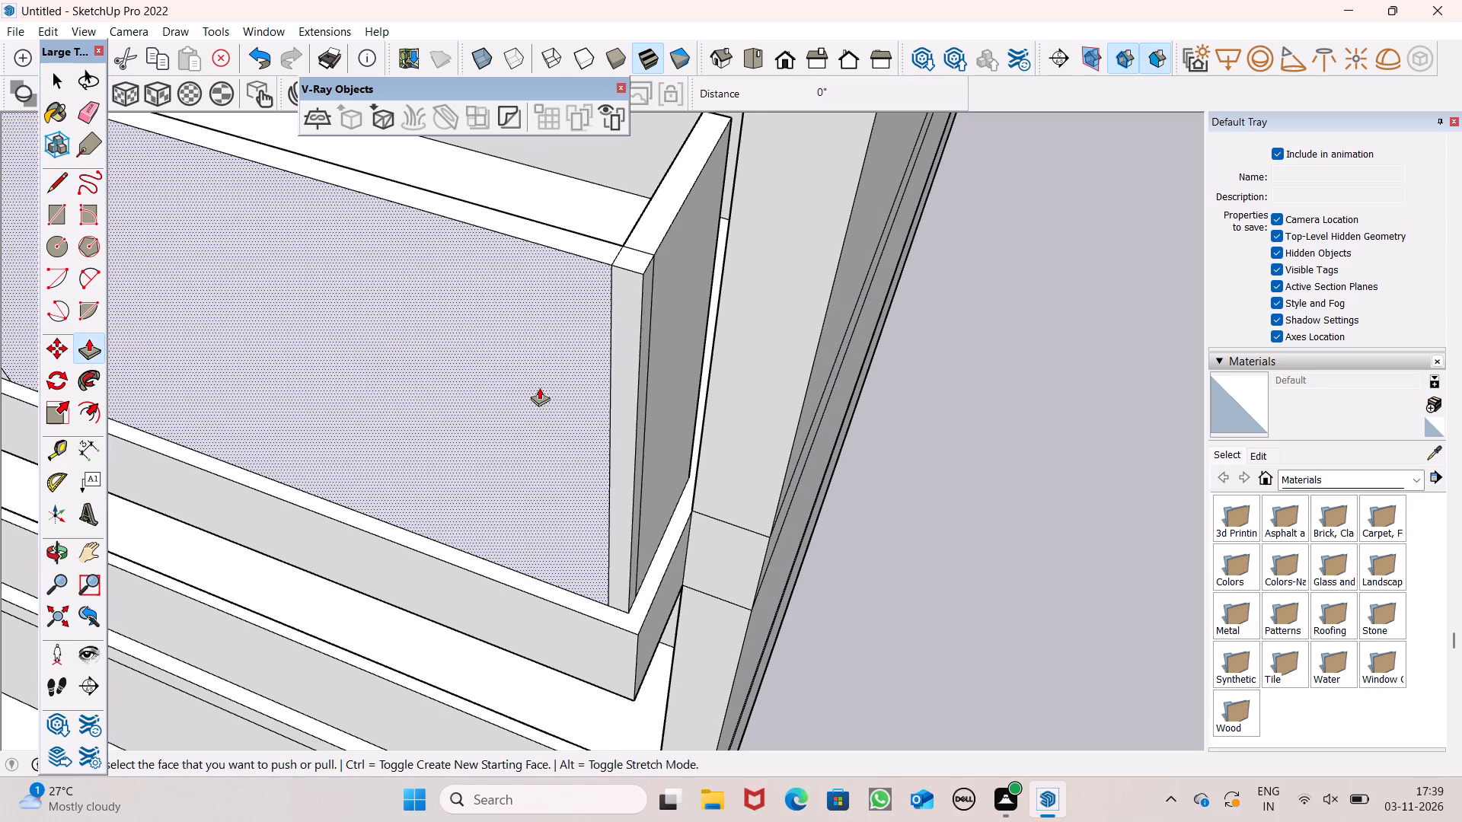
{"action": "middle_click_drag", "start_coordinate": [539, 387], "coordinate": [533, 448]}
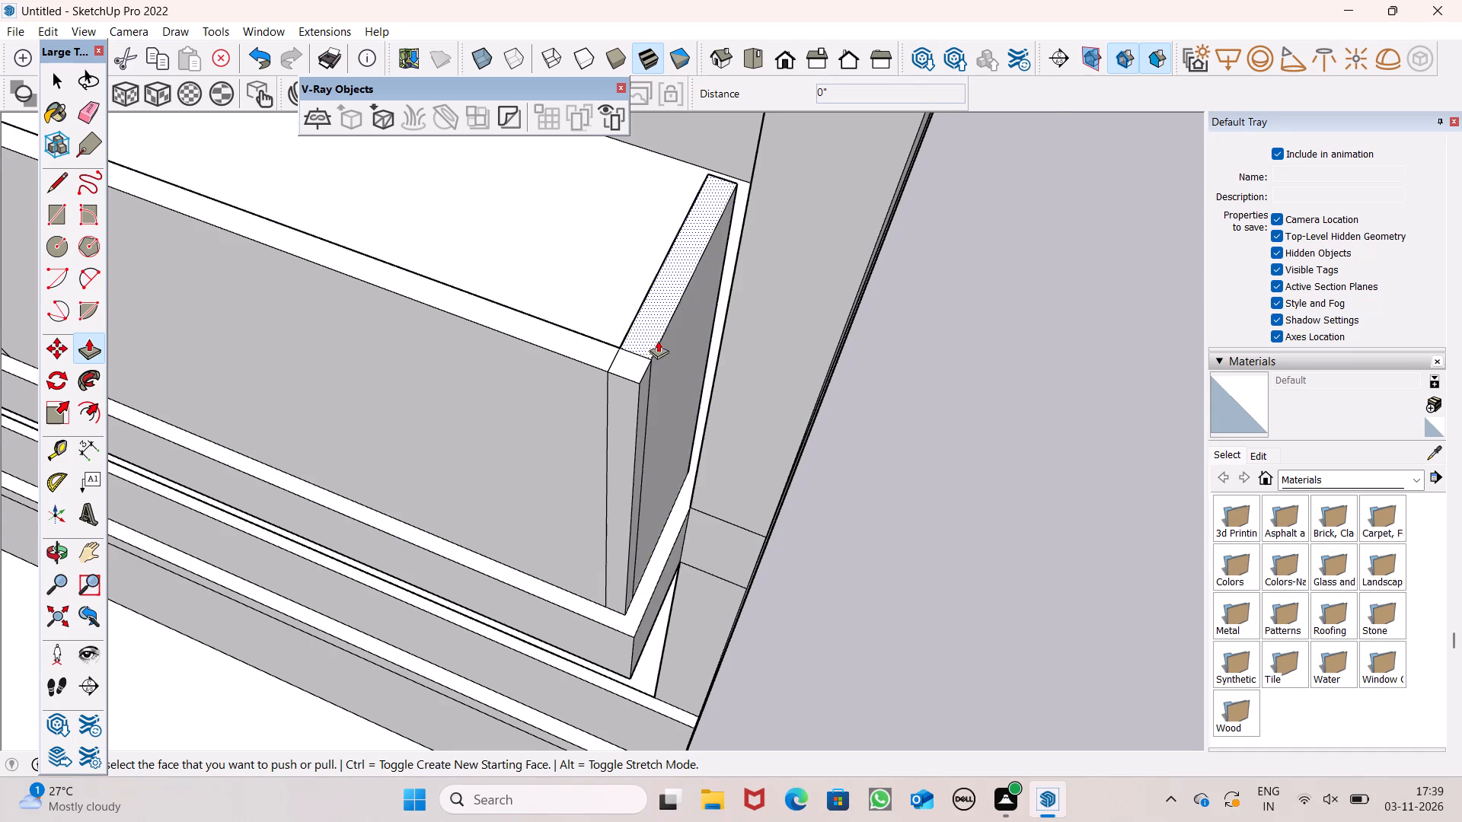
{"action": "scroll", "coordinate": [656, 341], "scroll_direction": "up", "scroll_amount": 12}
{"action": "left_click_drag", "start_coordinate": [567, 470], "coordinate": [660, 394]}
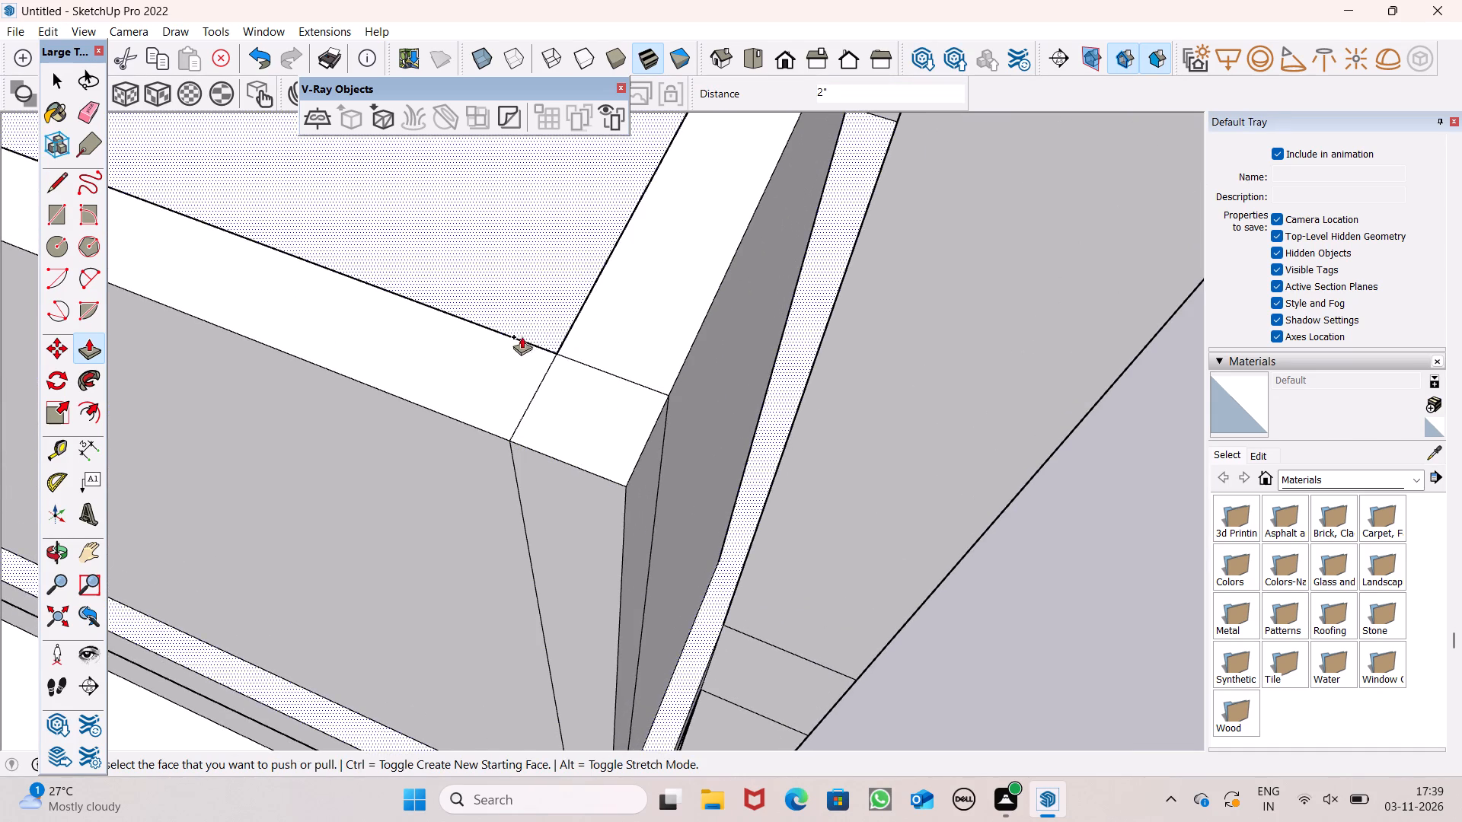
Push/Pull the leftmost vertical strip on the second-lowest parapet's front face 2" inward, keeping its starting face.
{"action": "scroll", "coordinate": [513, 339], "scroll_direction": "down", "scroll_amount": 11}
{"action": "scroll", "coordinate": [463, 302], "scroll_direction": "down", "scroll_amount": 4}
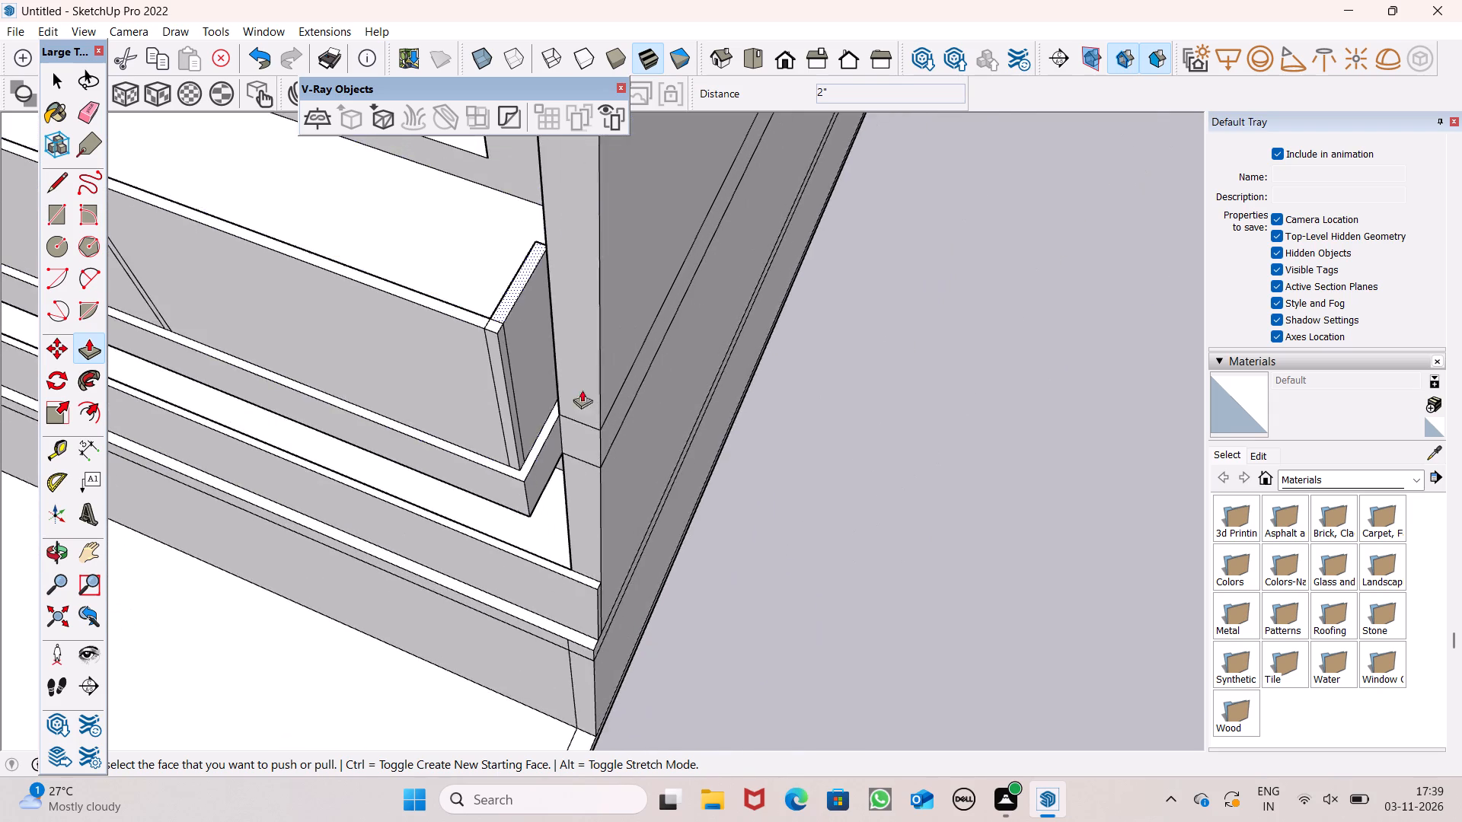
{"action": "middle_click_drag", "start_coordinate": [583, 415], "coordinate": [496, 385]}
{"action": "scroll", "coordinate": [618, 385], "scroll_direction": "down", "scroll_amount": 10}
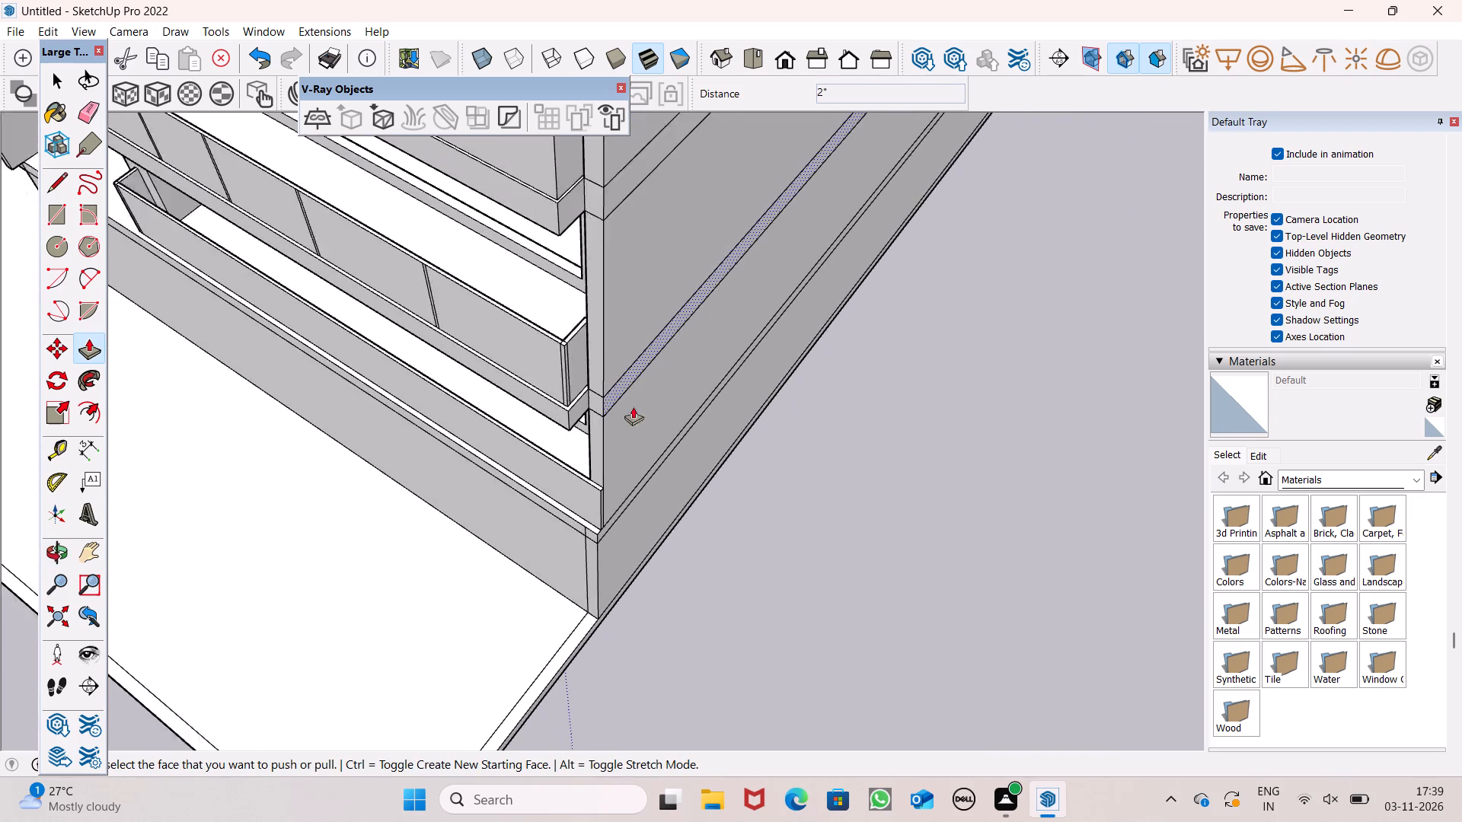
{"action": "middle_click_drag", "start_coordinate": [686, 450], "coordinate": [758, 356]}
{"action": "scroll", "coordinate": [759, 355], "scroll_direction": "up", "scroll_amount": 1}
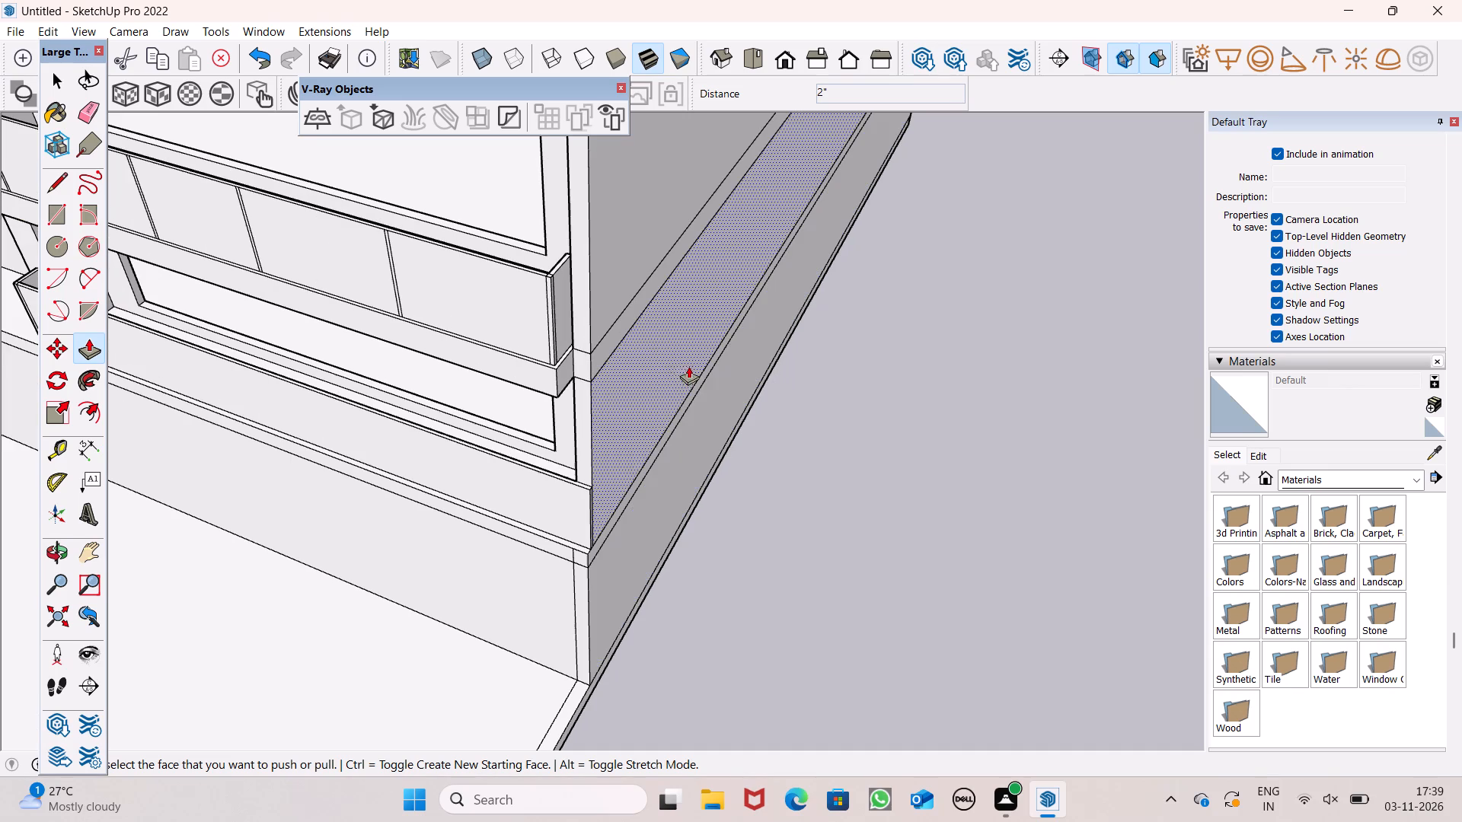
{"action": "scroll", "coordinate": [562, 317], "scroll_direction": "down", "scroll_amount": 5}
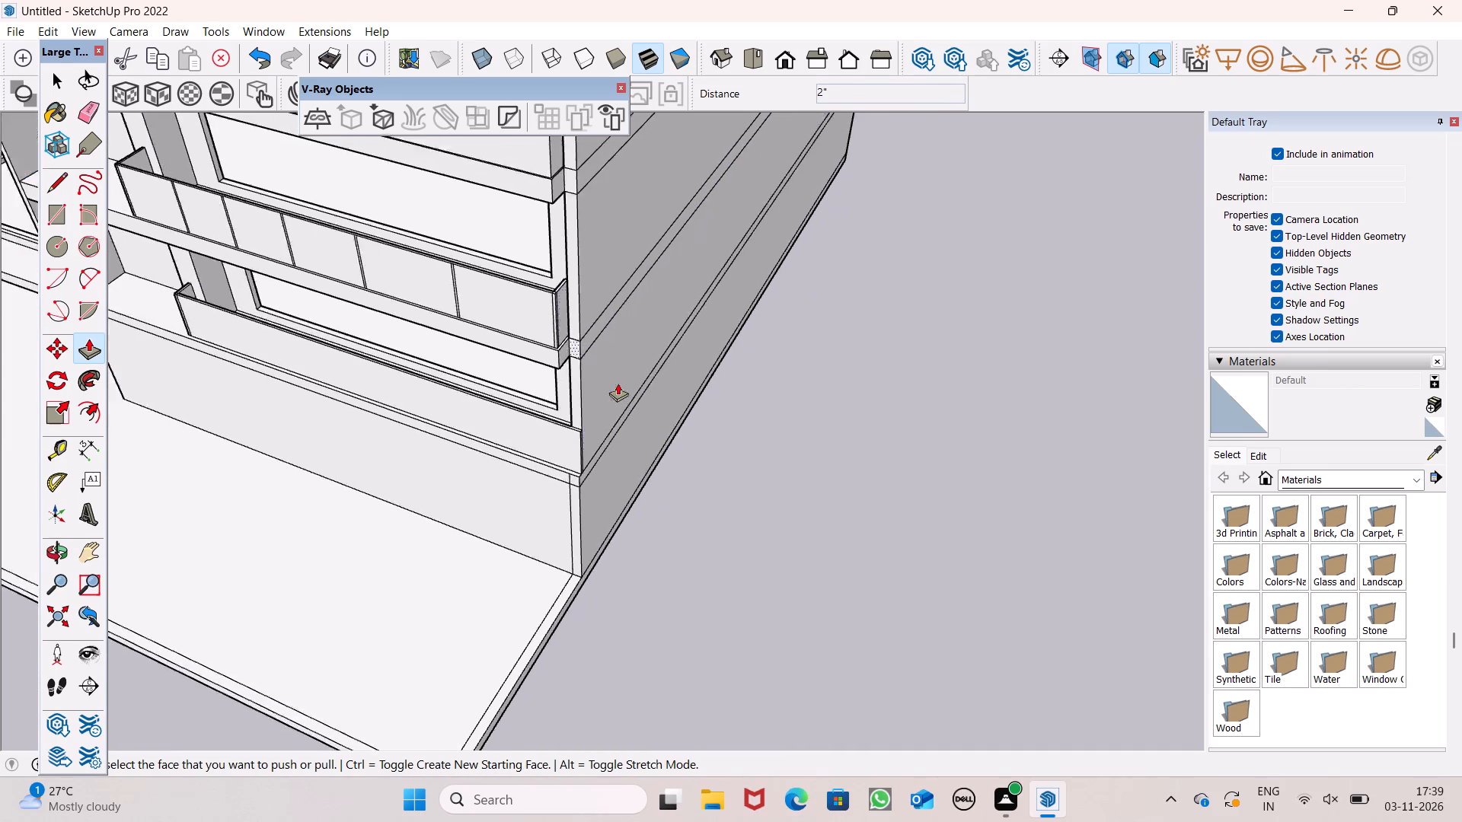
{"action": "scroll", "coordinate": [618, 383], "scroll_direction": "down", "scroll_amount": 6}
{"action": "middle_click_drag", "start_coordinate": [722, 397], "coordinate": [848, 445]}
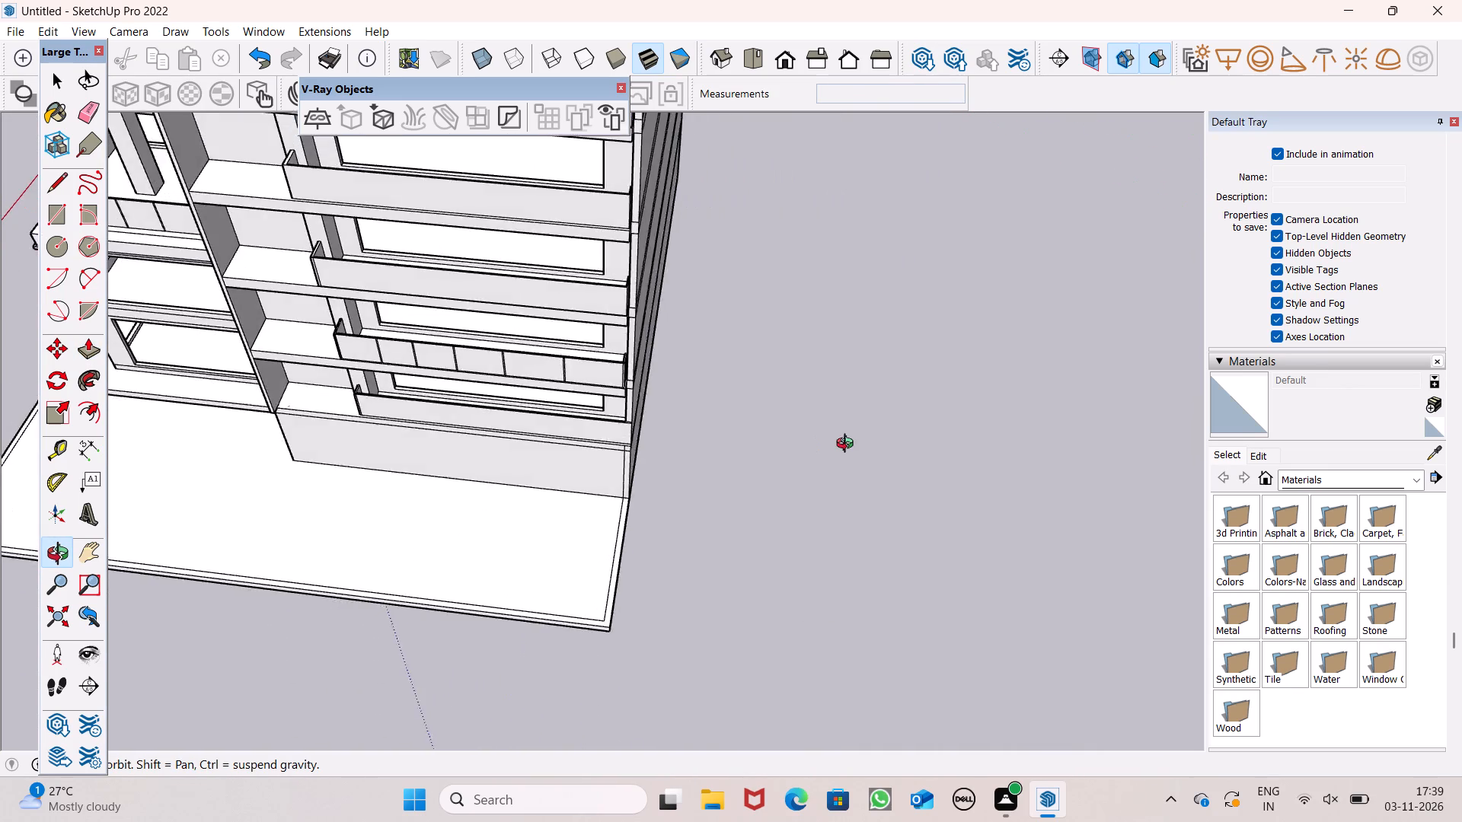
{"action": "middle_click_drag", "start_coordinate": [848, 445], "coordinate": [930, 308]}
{"action": "scroll", "coordinate": [653, 383], "scroll_direction": "down", "scroll_amount": 2}
{"action": "middle_click_drag", "start_coordinate": [541, 349], "coordinate": [521, 466]}
{"action": "scroll", "coordinate": [454, 358], "scroll_direction": "up", "scroll_amount": 5}
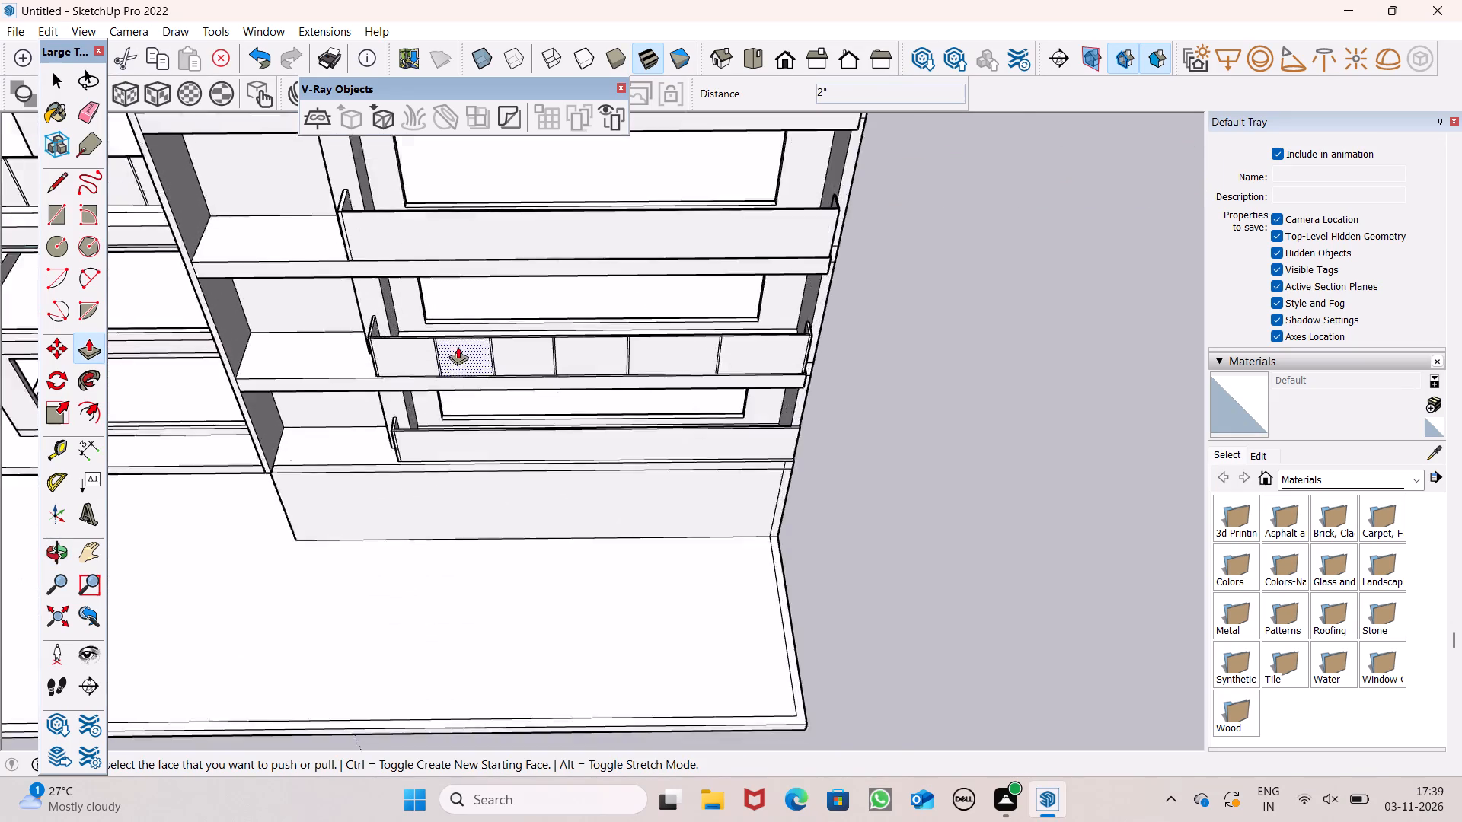
{"action": "scroll", "coordinate": [458, 346], "scroll_direction": "up", "scroll_amount": 13}
{"action": "scroll", "coordinate": [393, 339], "scroll_direction": "up", "scroll_amount": 3}
{"action": "middle_click_drag", "start_coordinate": [391, 344], "coordinate": [383, 411]}
{"action": "scroll", "coordinate": [595, 387], "scroll_direction": "down", "scroll_amount": 6}
{"action": "scroll", "coordinate": [376, 348], "scroll_direction": "up", "scroll_amount": 2}
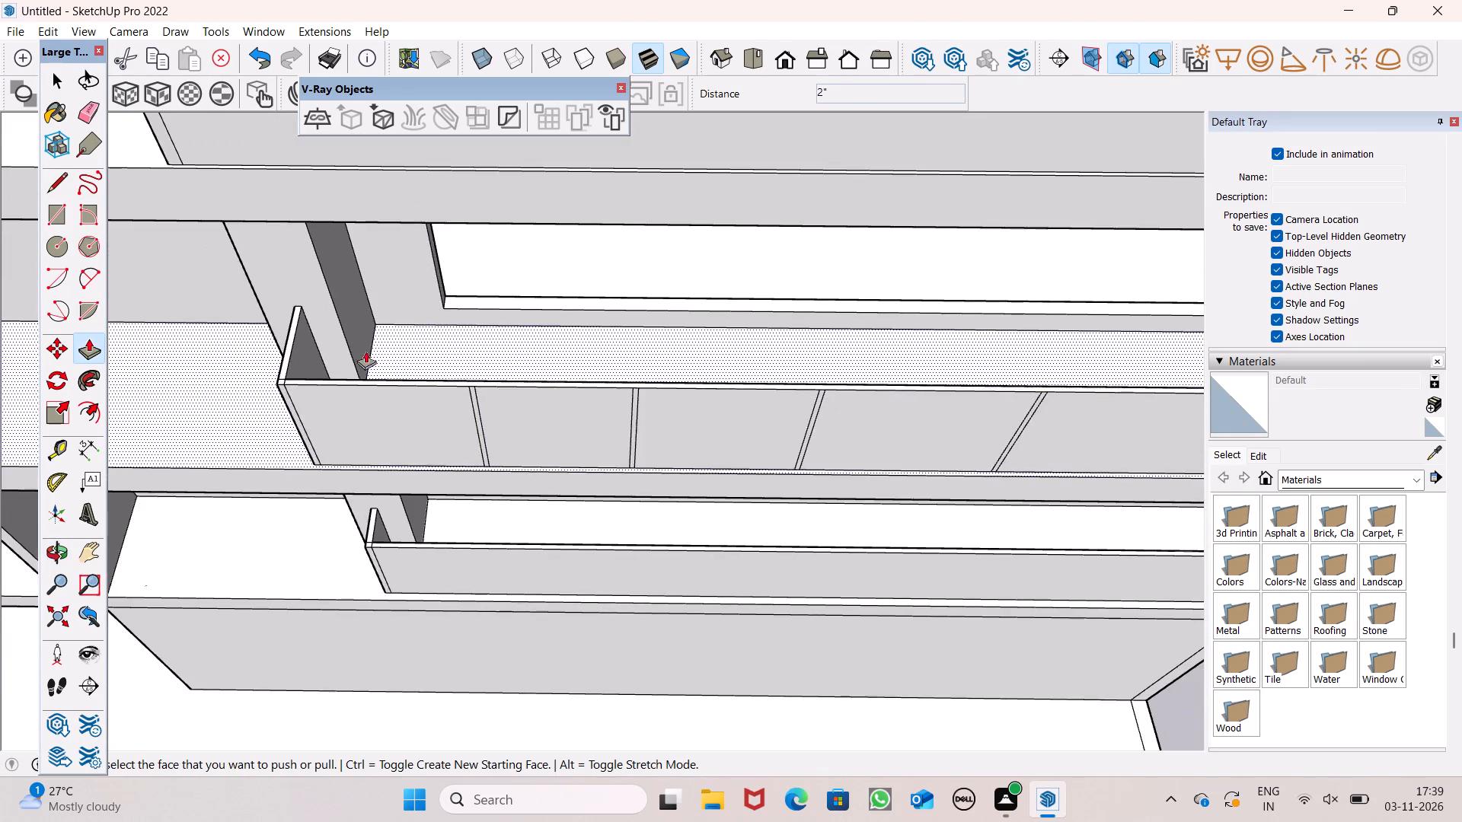
{"action": "scroll", "coordinate": [365, 351], "scroll_direction": "up", "scroll_amount": 5}
{"action": "scroll", "coordinate": [543, 370], "scroll_direction": "down", "scroll_amount": 5}
{"action": "middle_click_drag", "start_coordinate": [584, 411], "coordinate": [570, 441]}
{"action": "scroll", "coordinate": [583, 441], "scroll_direction": "up", "scroll_amount": 8}
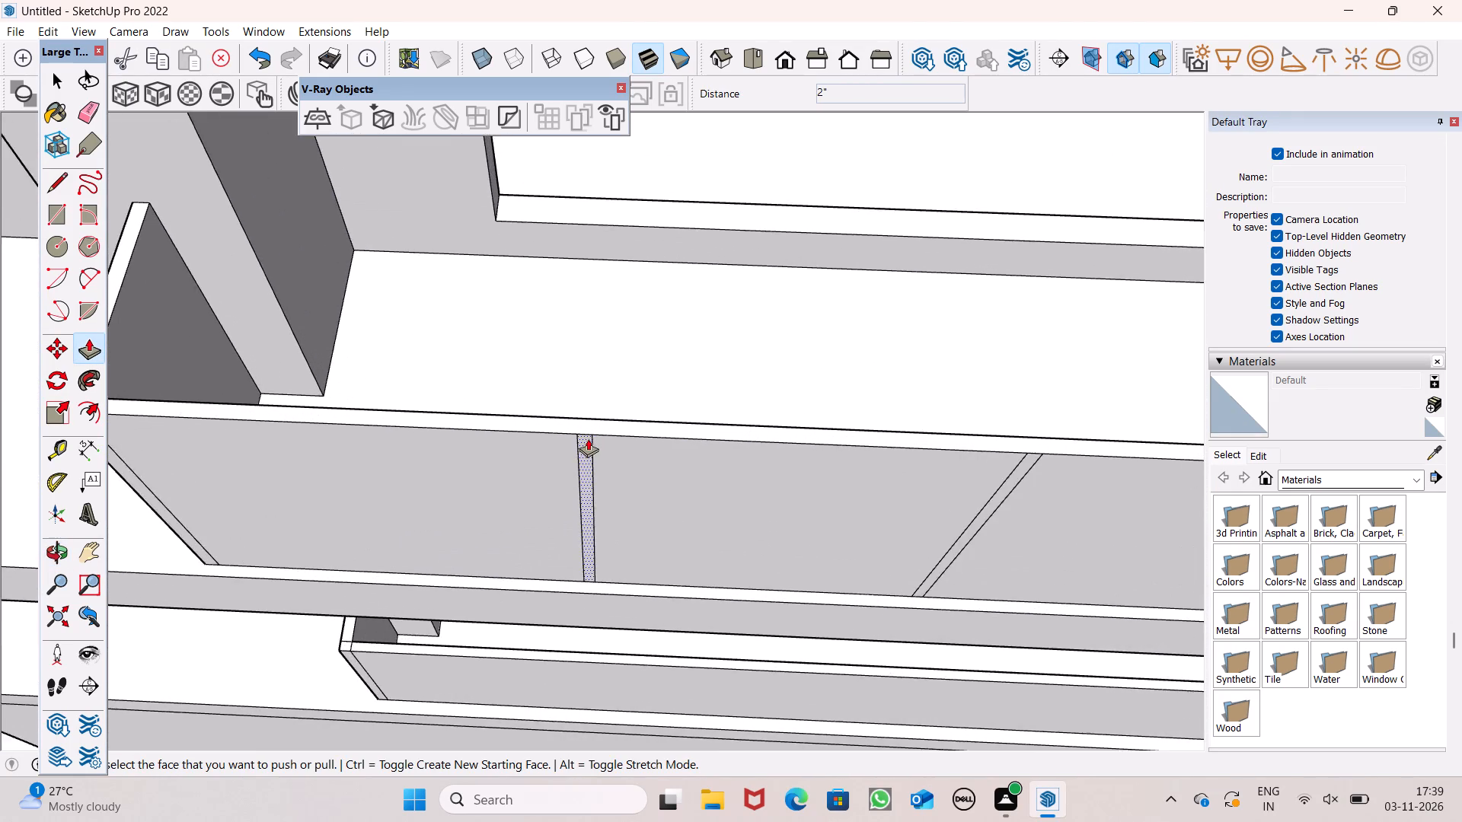
{"action": "scroll", "coordinate": [588, 438], "scroll_direction": "up", "scroll_amount": 17}
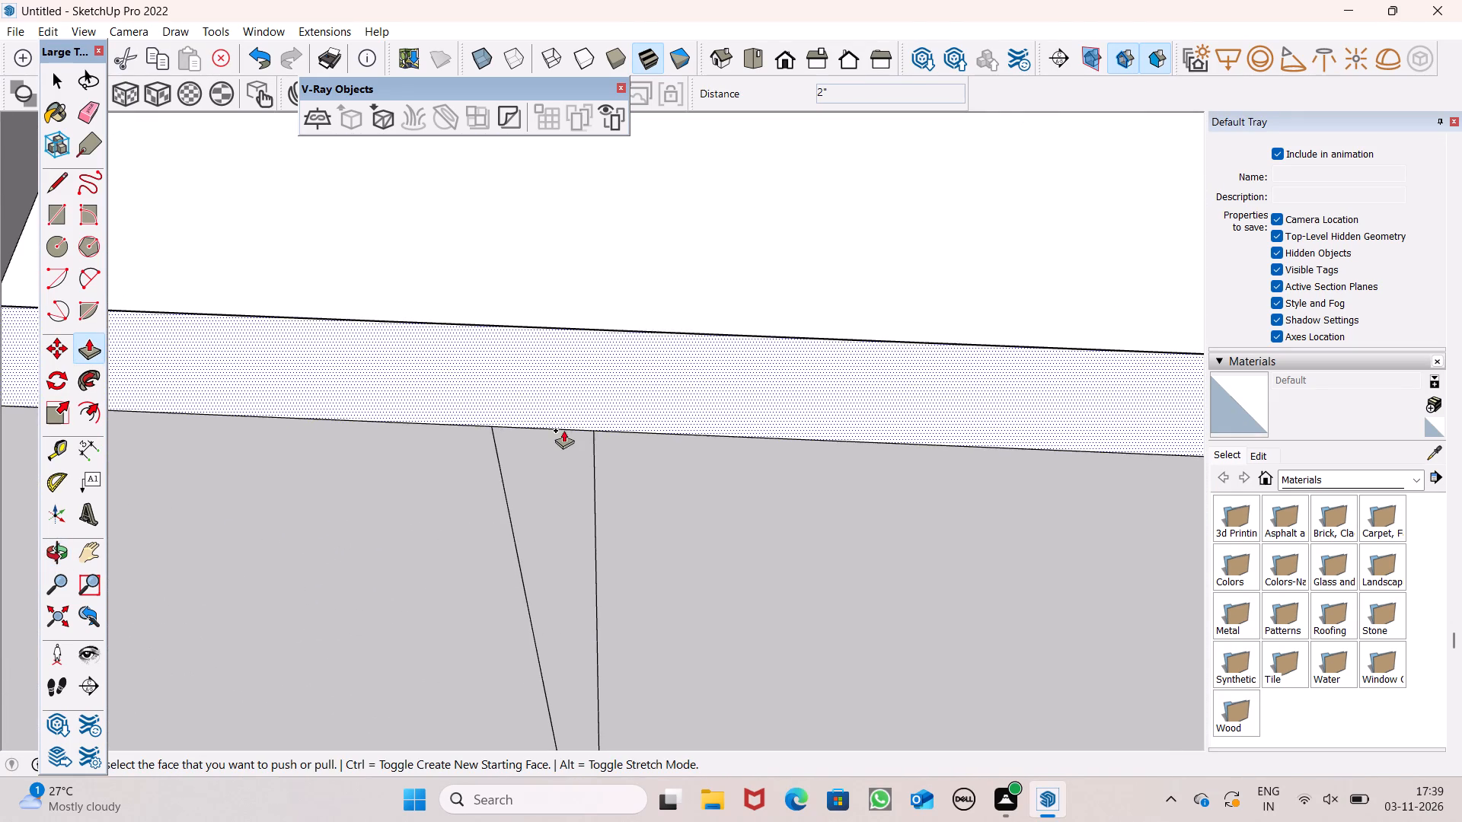
{"action": "left_click_drag", "start_coordinate": [563, 431], "coordinate": [597, 381]}
{"action": "key", "text": "ctrl+z"}
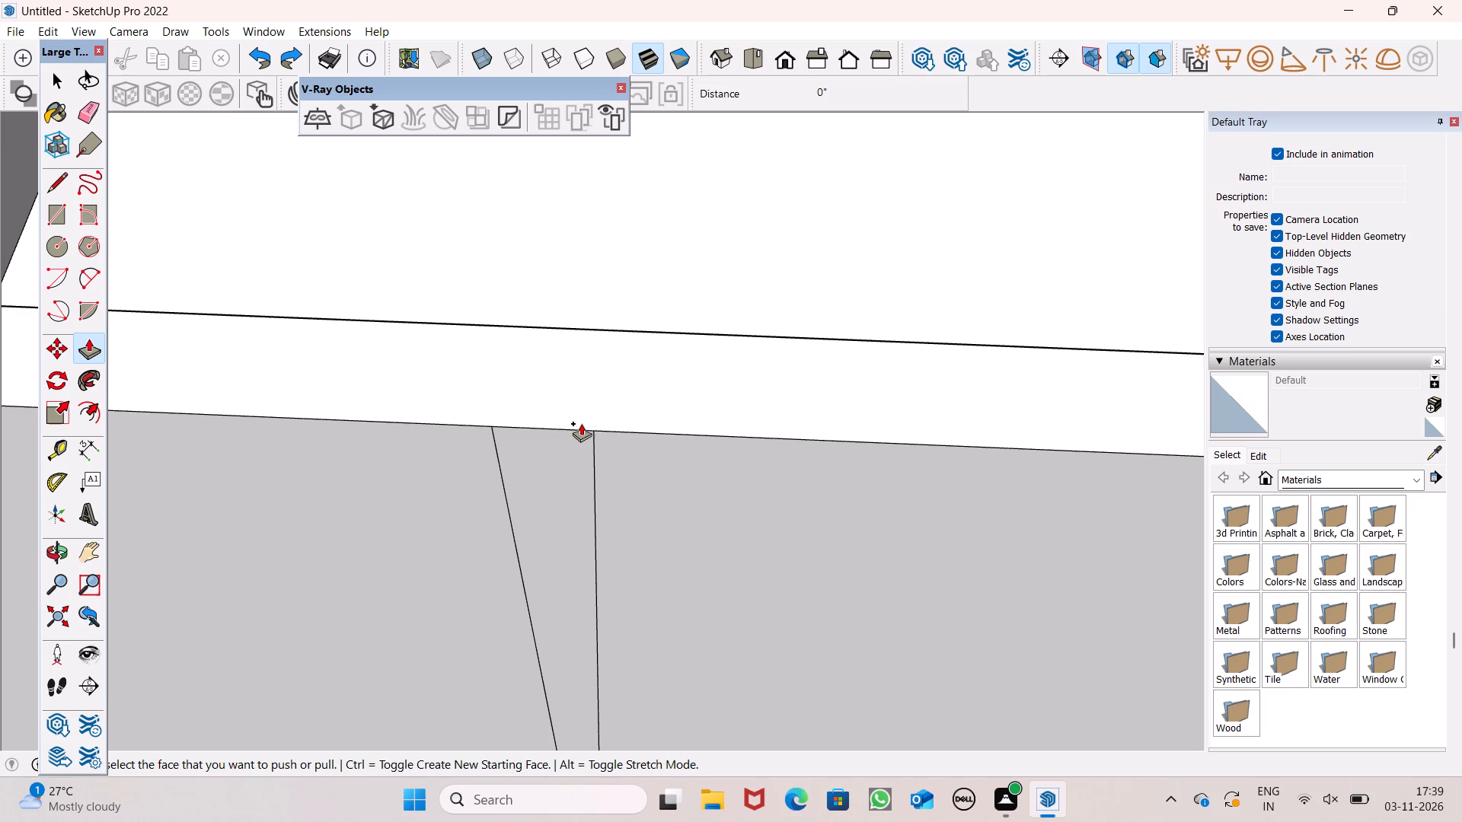
{"action": "left_click_drag", "start_coordinate": [571, 437], "coordinate": [618, 334]}
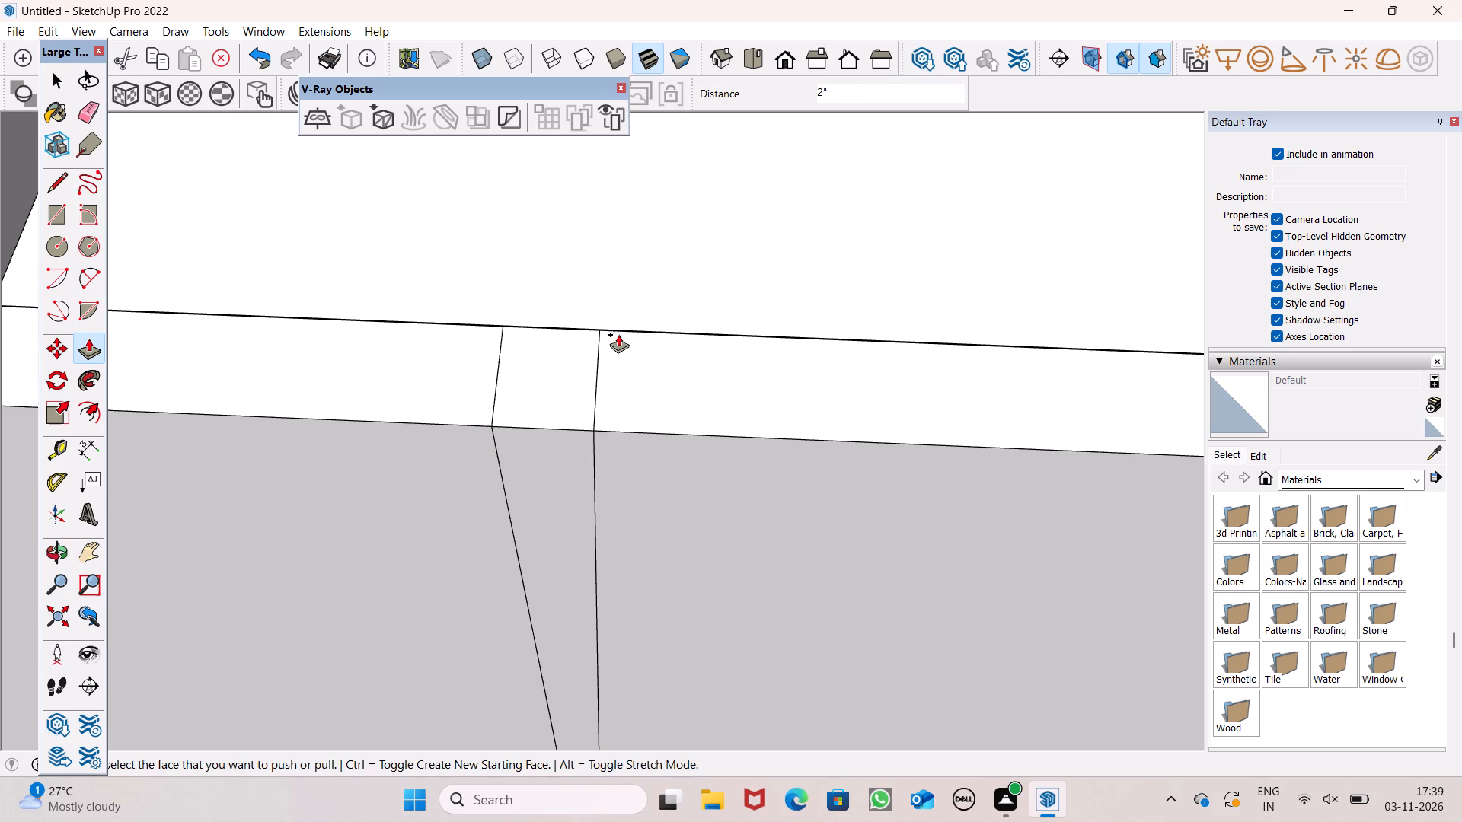
Push/Pull the second vertical strip from the left on the same parapet 2" inward to its inner edge, keeping the starting face.
{"action": "scroll", "coordinate": [407, 345], "scroll_direction": "down", "scroll_amount": 12}
{"action": "scroll", "coordinate": [257, 409], "scroll_direction": "down", "scroll_amount": 6}
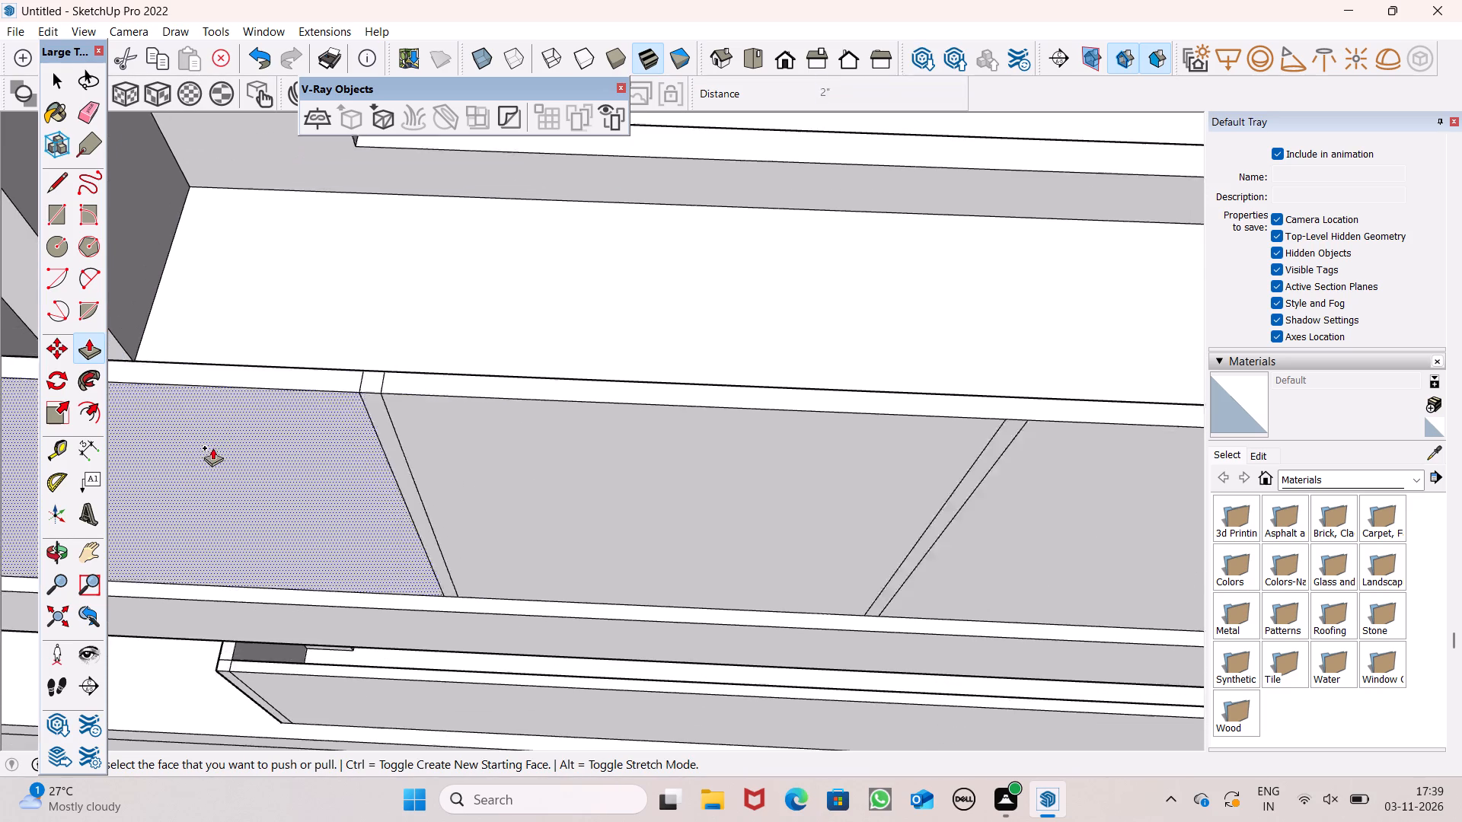
{"action": "scroll", "coordinate": [212, 448], "scroll_direction": "down", "scroll_amount": 1}
{"action": "scroll", "coordinate": [145, 424], "scroll_direction": "down", "scroll_amount": 5}
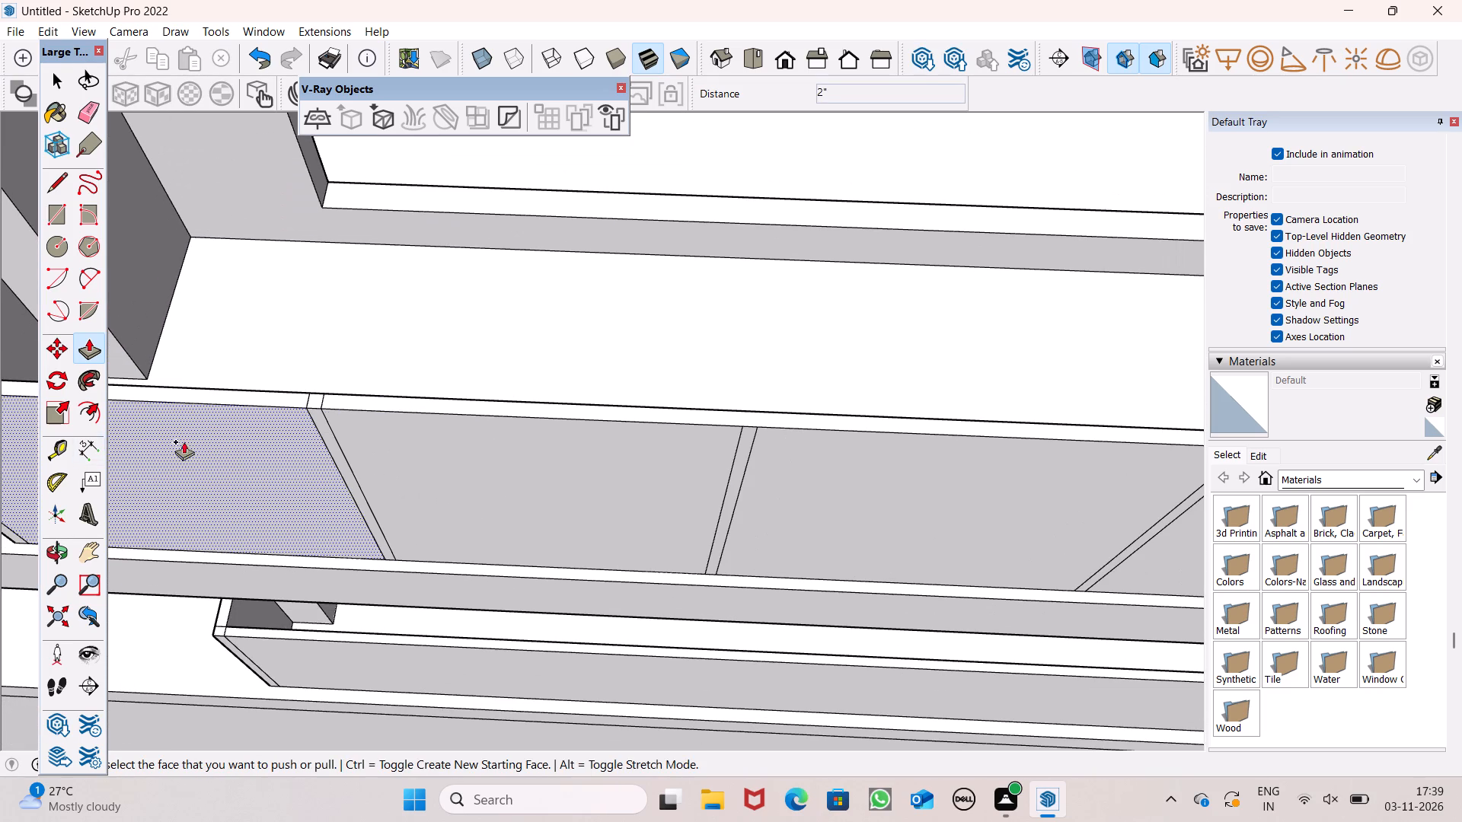
{"action": "scroll", "coordinate": [742, 429], "scroll_direction": "up", "scroll_amount": 7}
{"action": "scroll", "coordinate": [467, 375], "scroll_direction": "down", "scroll_amount": 7}
{"action": "scroll", "coordinate": [707, 438], "scroll_direction": "up", "scroll_amount": 2}
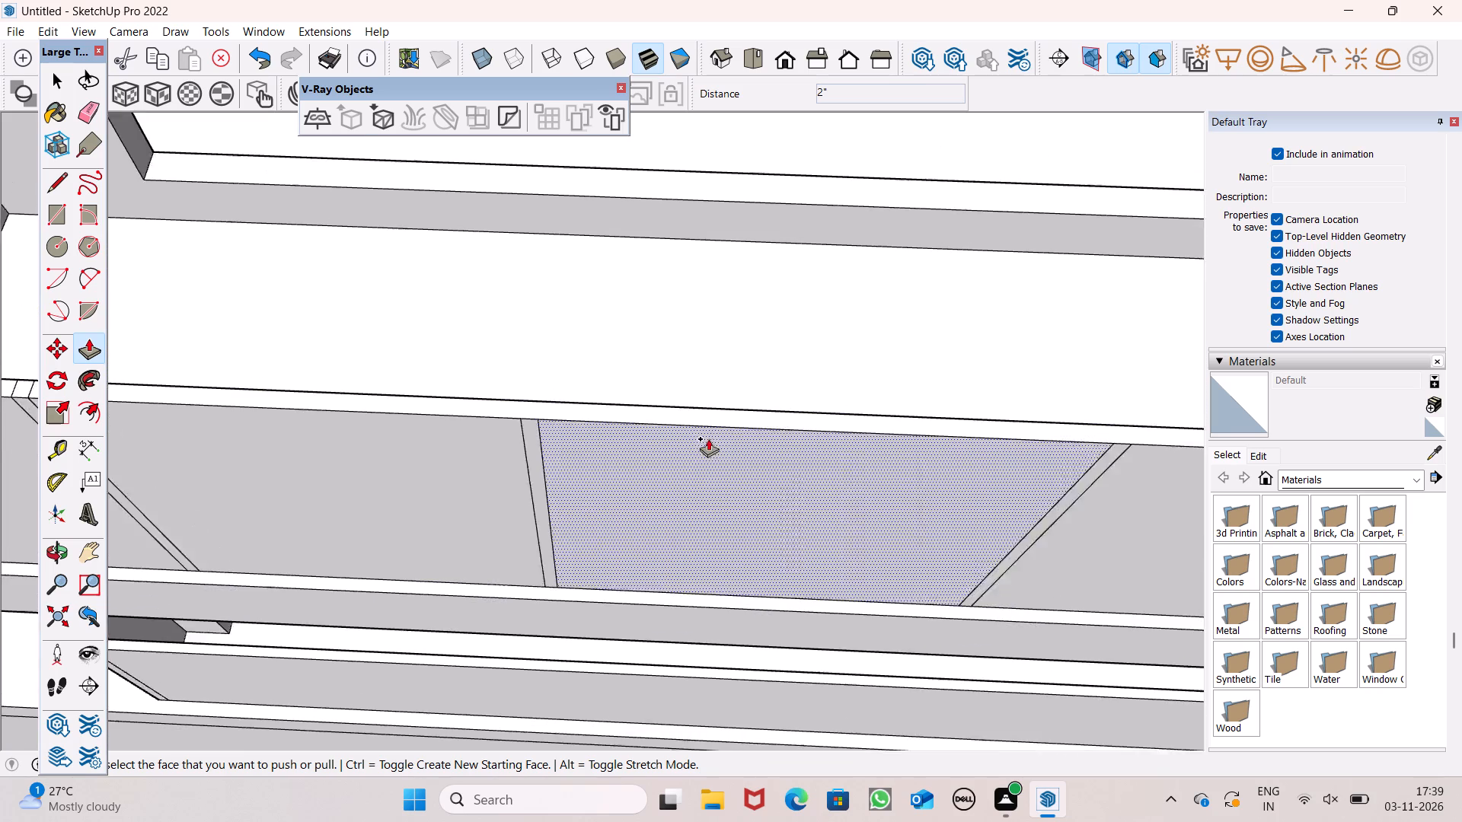
{"action": "scroll", "coordinate": [708, 438], "scroll_direction": "up", "scroll_amount": 3}
{"action": "scroll", "coordinate": [448, 414], "scroll_direction": "up", "scroll_amount": 6}
{"action": "left_click_drag", "start_coordinate": [445, 411], "coordinate": [478, 355]}
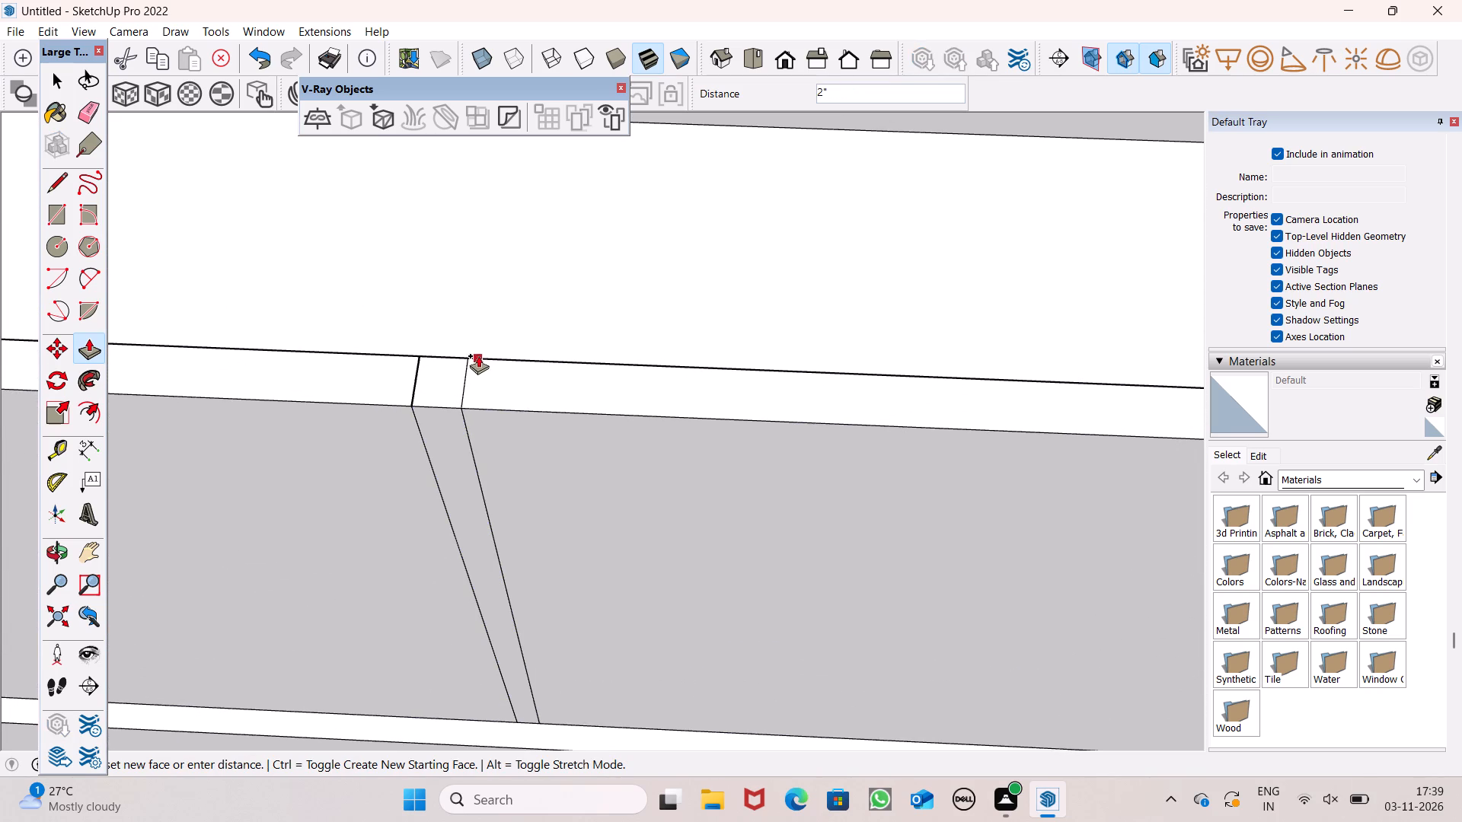
{"action": "left_click_drag", "start_coordinate": [478, 355], "coordinate": [479, 355]}
Push/Pull the third vertical strip from the left on the same parapet 2" inward to its inner edge, keeping the starting face.
{"action": "scroll", "coordinate": [293, 364], "scroll_direction": "down", "scroll_amount": 12}
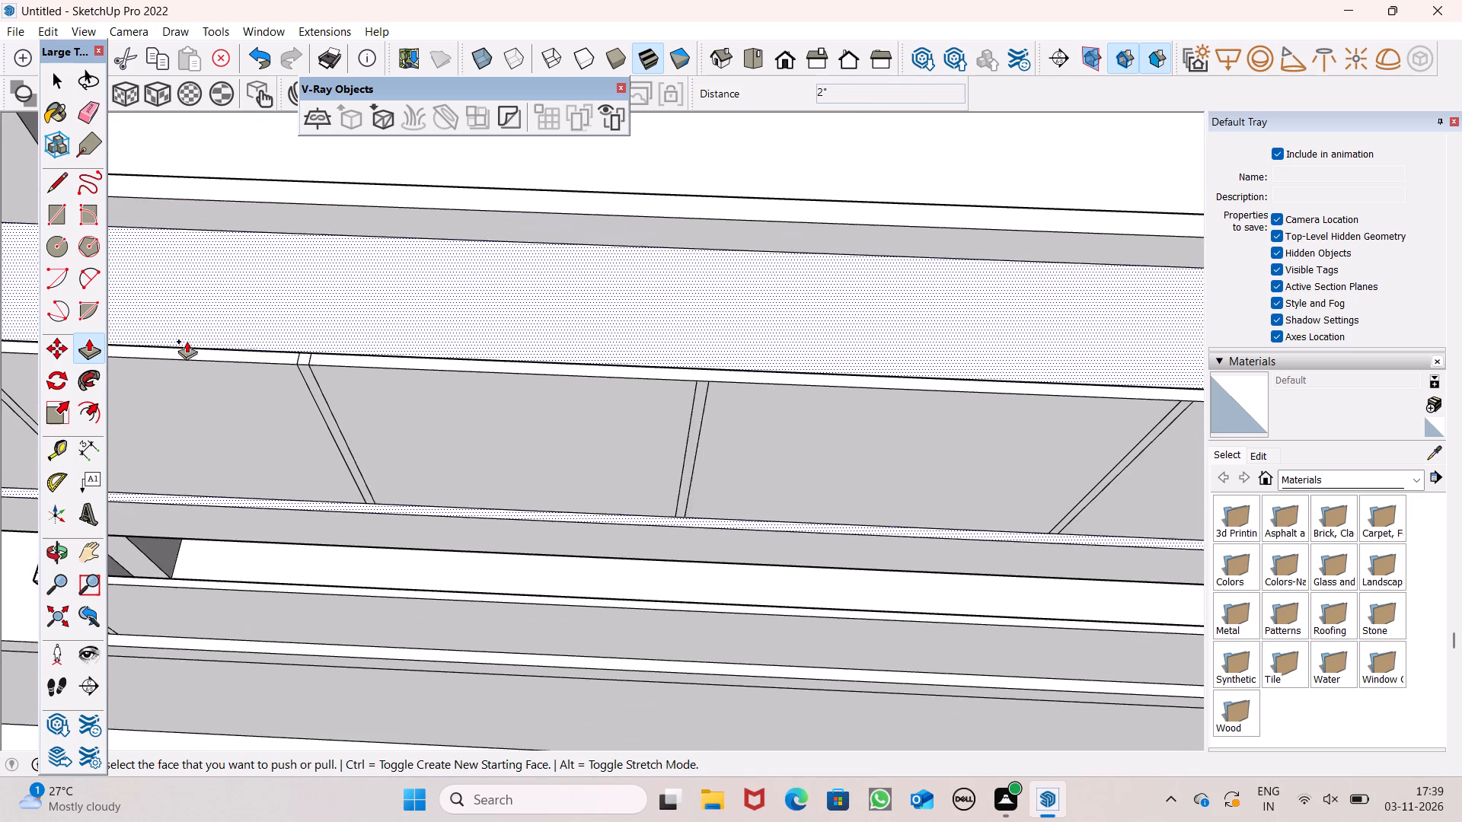
{"action": "scroll", "coordinate": [178, 342], "scroll_direction": "down", "scroll_amount": 3}
{"action": "scroll", "coordinate": [362, 369], "scroll_direction": "down", "scroll_amount": 3}
{"action": "scroll", "coordinate": [665, 426], "scroll_direction": "up", "scroll_amount": 3}
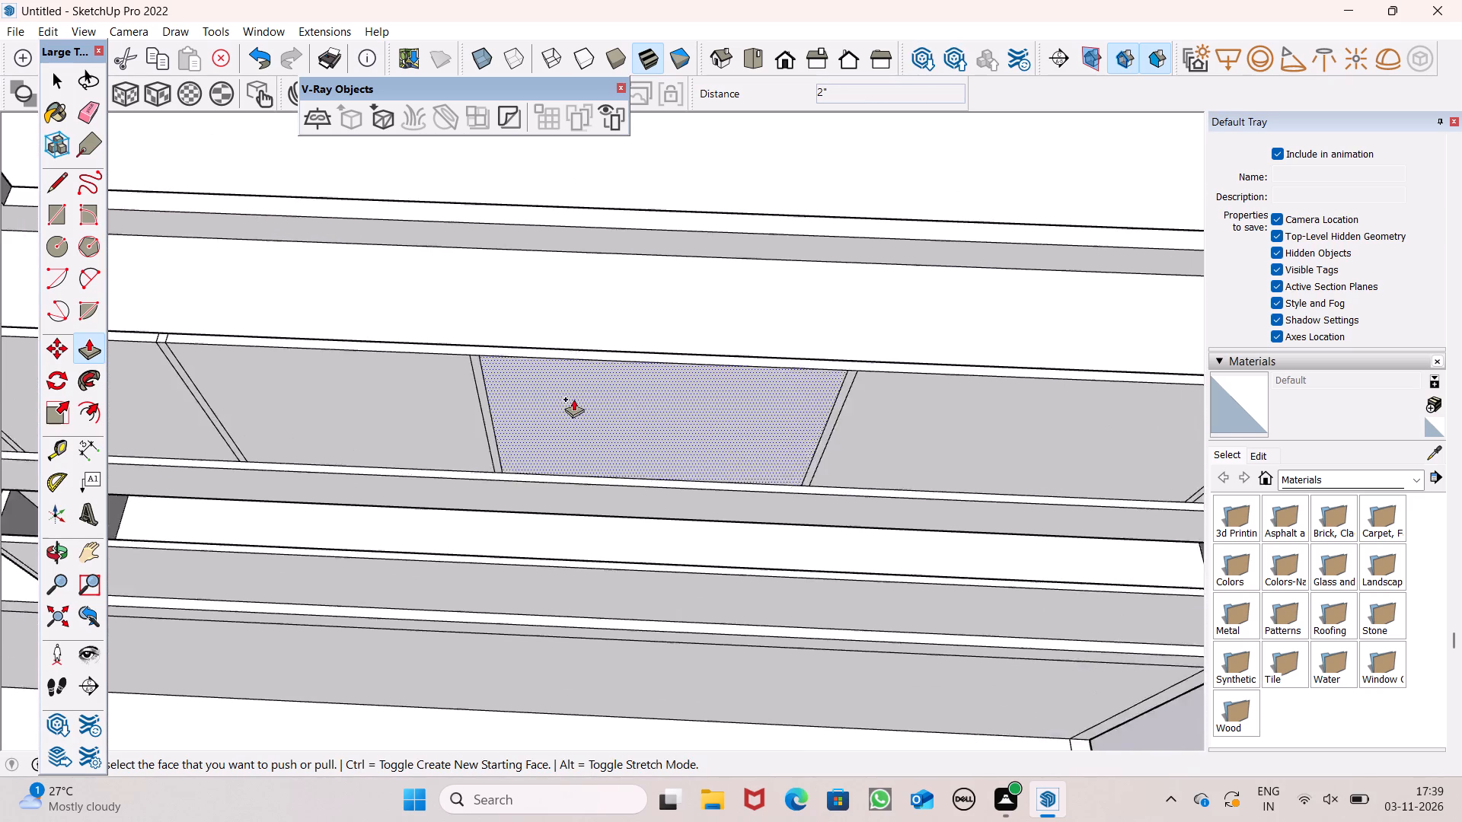
{"action": "scroll", "coordinate": [573, 399], "scroll_direction": "up", "scroll_amount": 2}
{"action": "scroll", "coordinate": [450, 347], "scroll_direction": "up", "scroll_amount": 13}
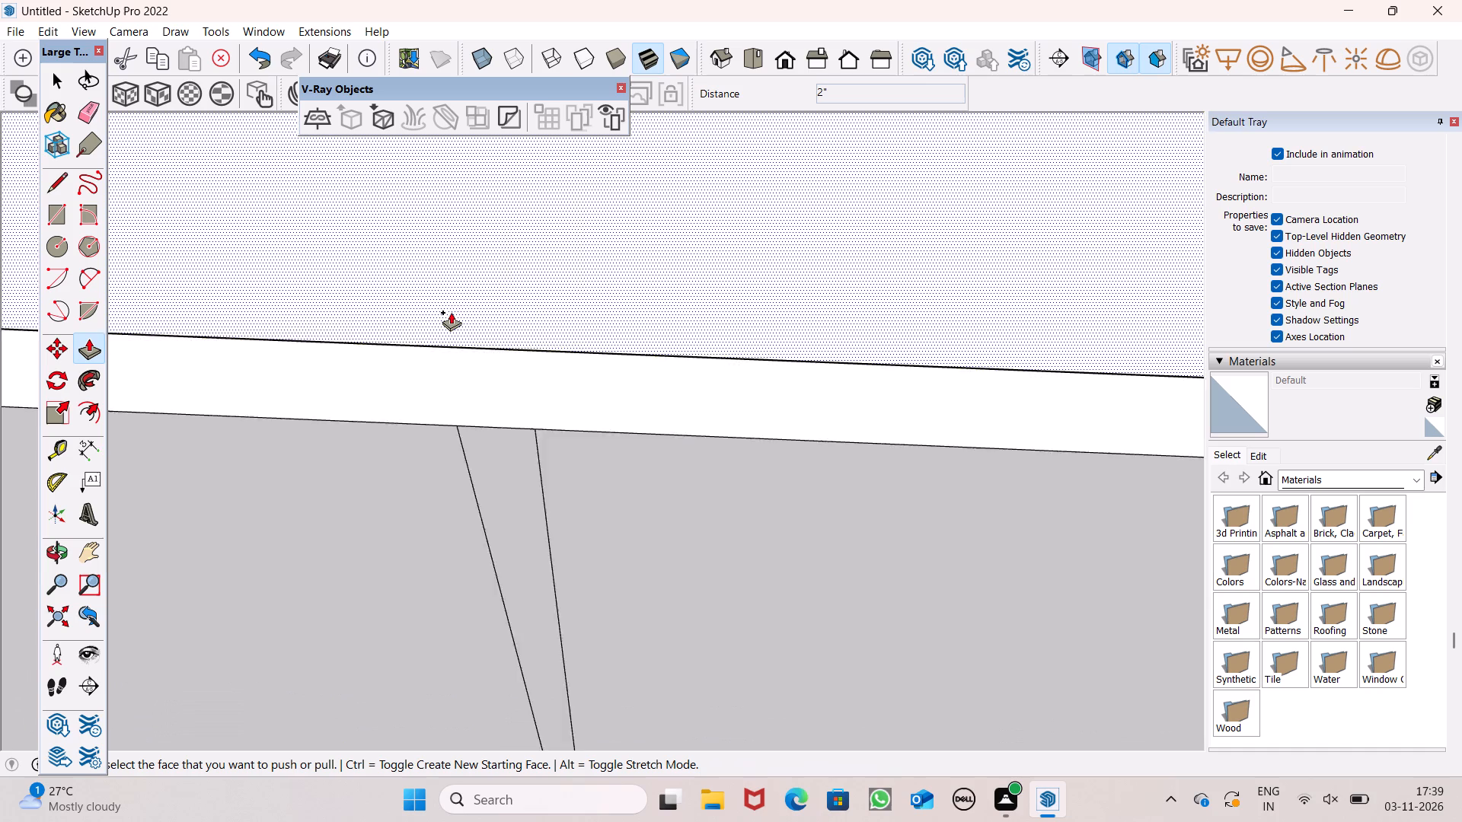
{"action": "scroll", "coordinate": [451, 312], "scroll_direction": "up", "scroll_amount": 1}
{"action": "scroll", "coordinate": [566, 381], "scroll_direction": "down", "scroll_amount": 7}
{"action": "scroll", "coordinate": [563, 414], "scroll_direction": "up", "scroll_amount": 7}
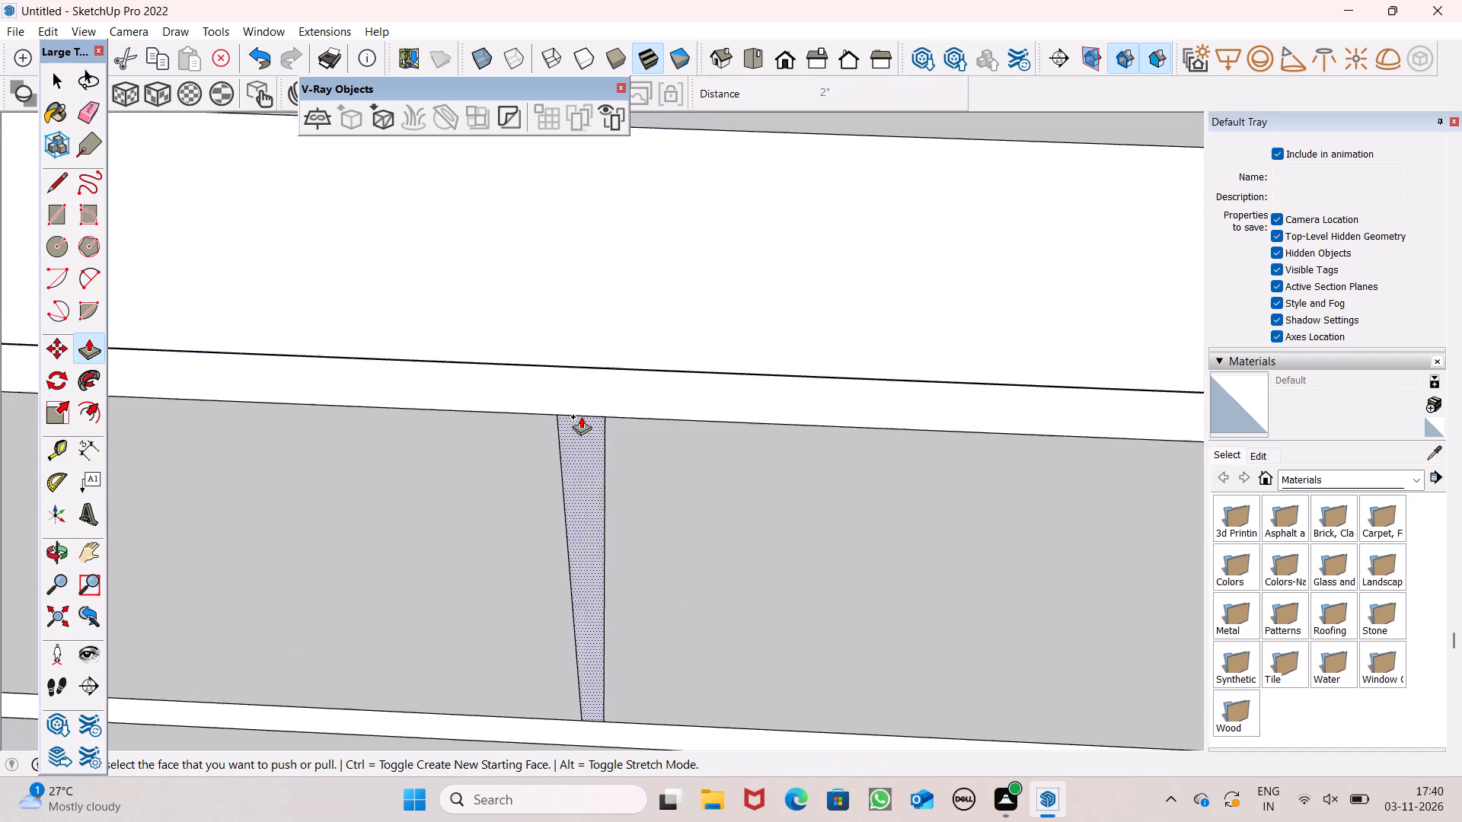
{"action": "scroll", "coordinate": [594, 411], "scroll_direction": "up", "scroll_amount": 5}
{"action": "left_click_drag", "start_coordinate": [592, 429], "coordinate": [630, 364]}
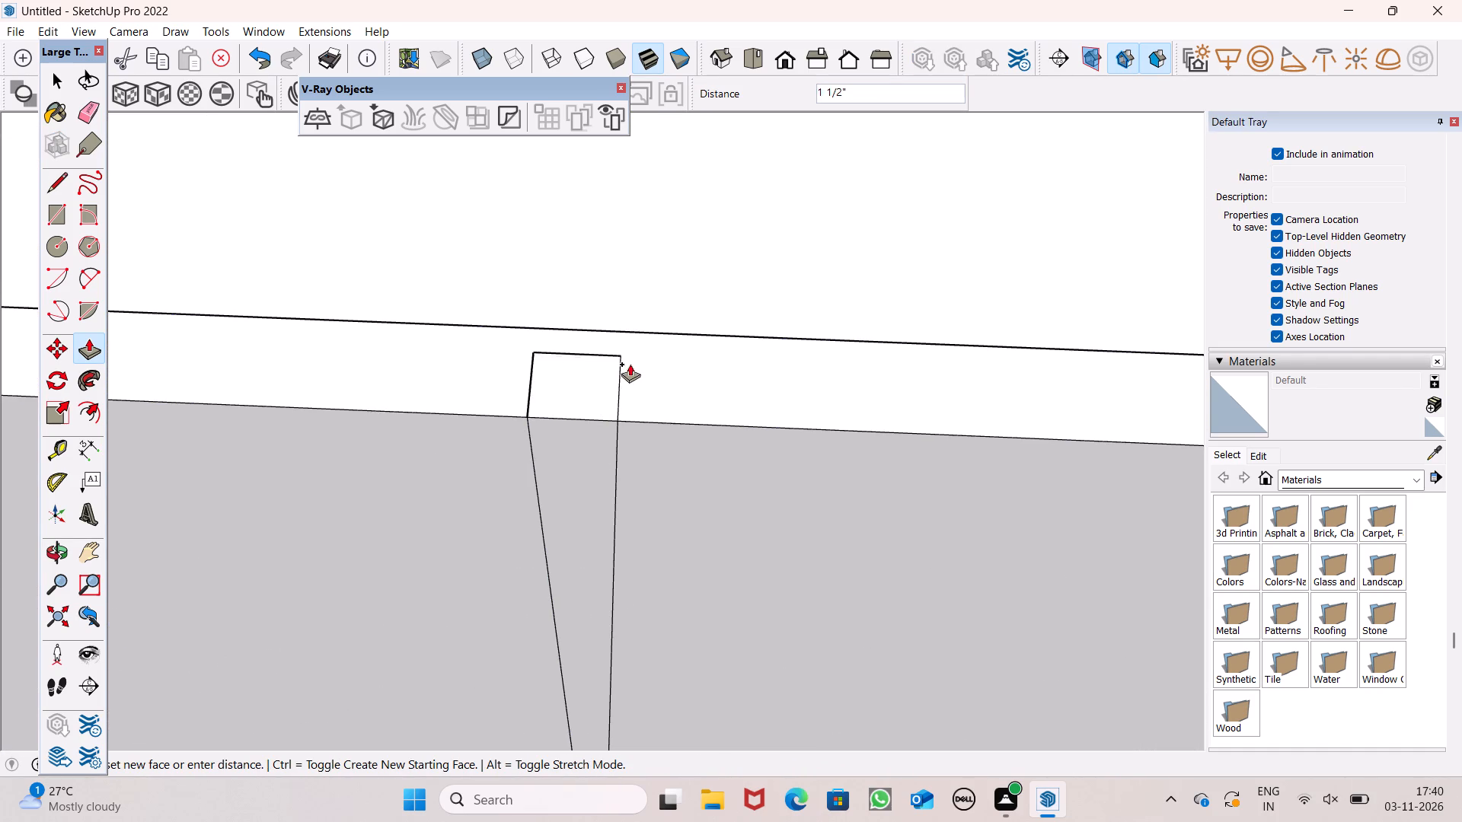
{"action": "left_click_drag", "start_coordinate": [630, 364], "coordinate": [640, 330]}
Push/Pull the fourth vertical strip from the left on the same parapet 2" inward to its inner edge, keeping the starting face.
{"action": "scroll", "coordinate": [464, 354], "scroll_direction": "down", "scroll_amount": 10}
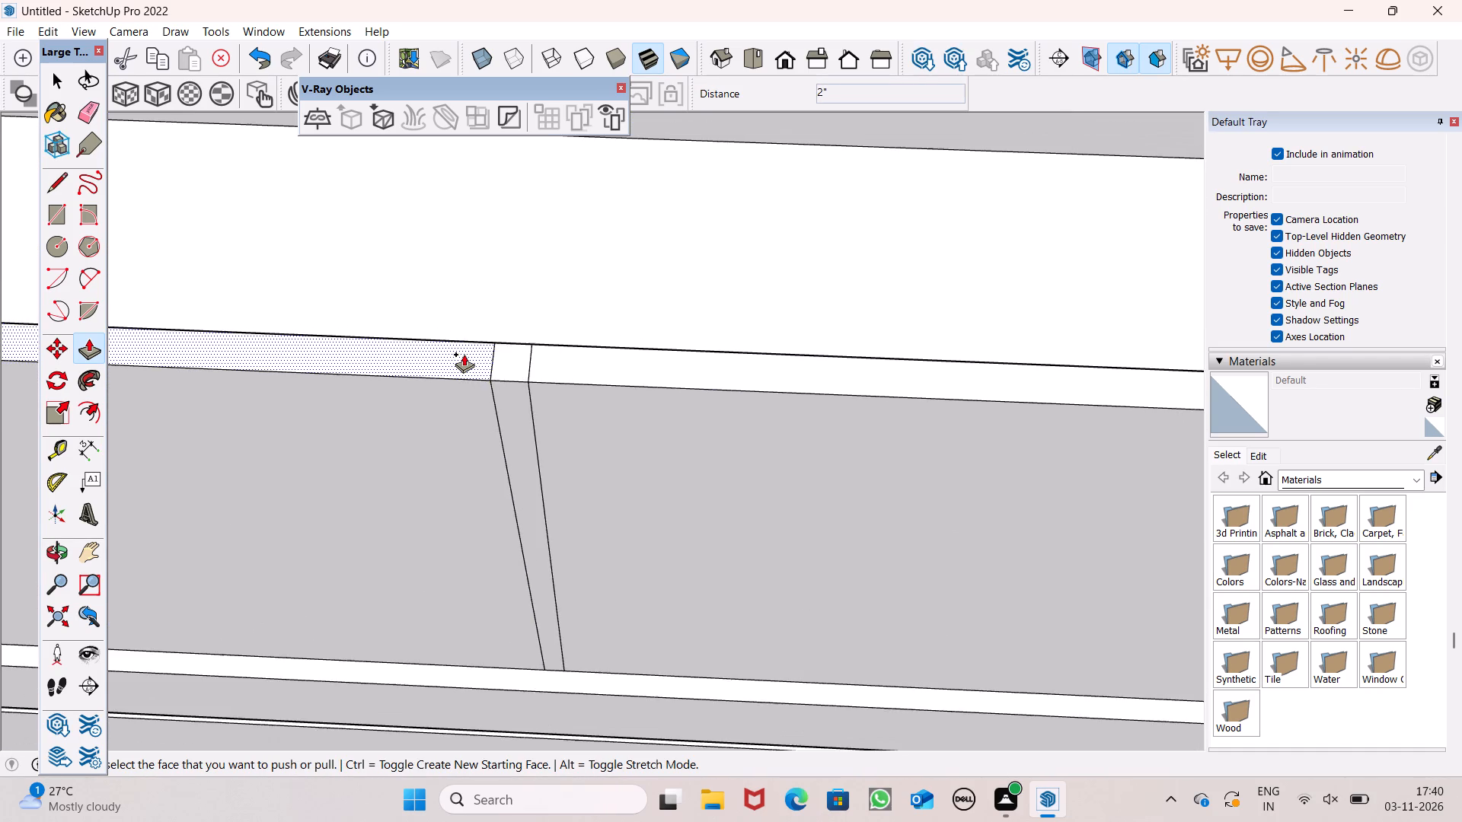
{"action": "scroll", "coordinate": [381, 347], "scroll_direction": "down", "scroll_amount": 10}
{"action": "scroll", "coordinate": [311, 352], "scroll_direction": "down", "scroll_amount": 5}
{"action": "scroll", "coordinate": [298, 361], "scroll_direction": "up", "scroll_amount": 1}
{"action": "scroll", "coordinate": [298, 361], "scroll_direction": "down", "scroll_amount": 5}
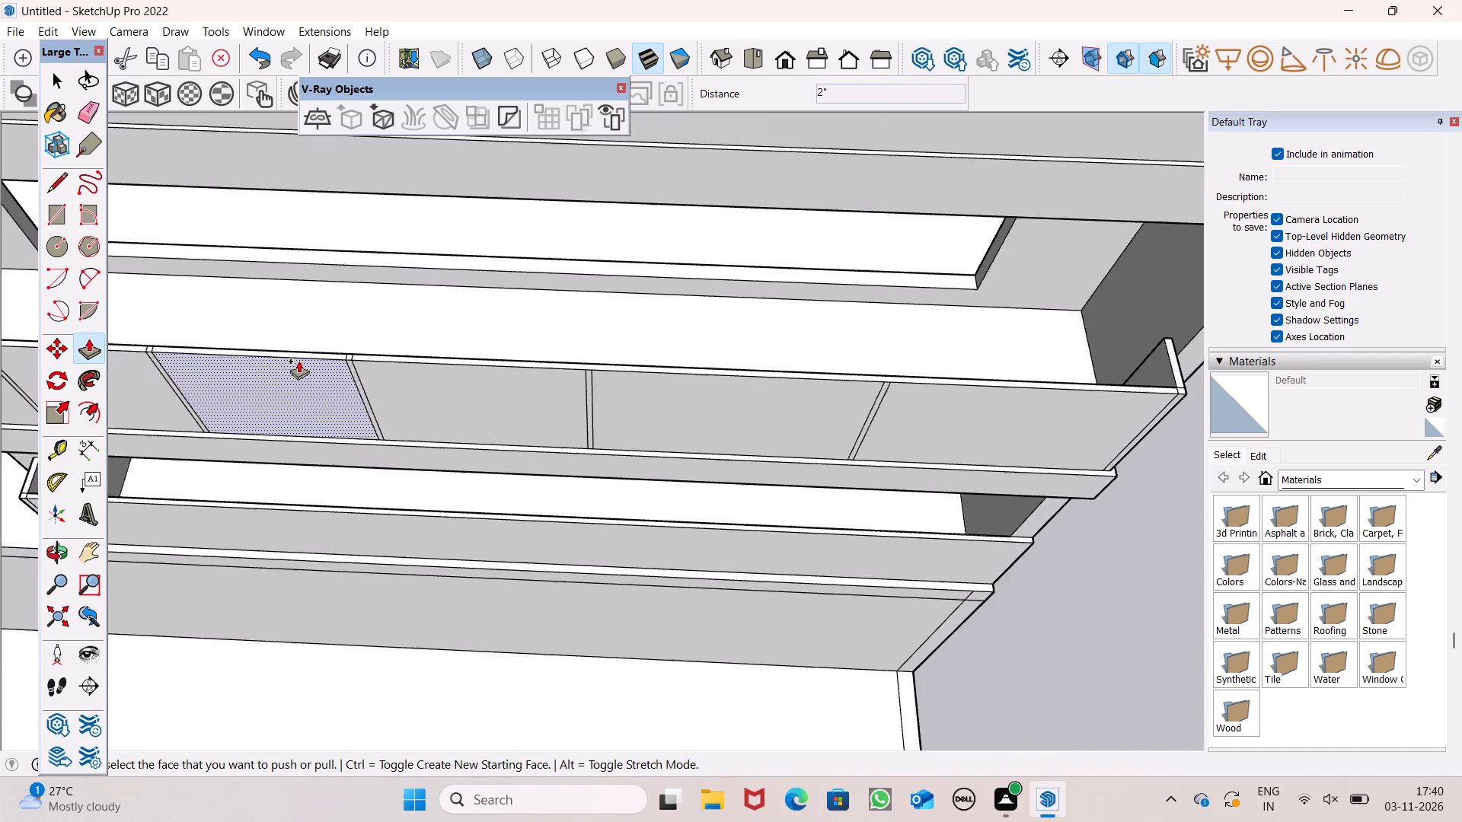
{"action": "scroll", "coordinate": [298, 361], "scroll_direction": "down", "scroll_amount": 6}
{"action": "scroll", "coordinate": [429, 365], "scroll_direction": "up", "scroll_amount": 7}
{"action": "scroll", "coordinate": [529, 375], "scroll_direction": "up", "scroll_amount": 10}
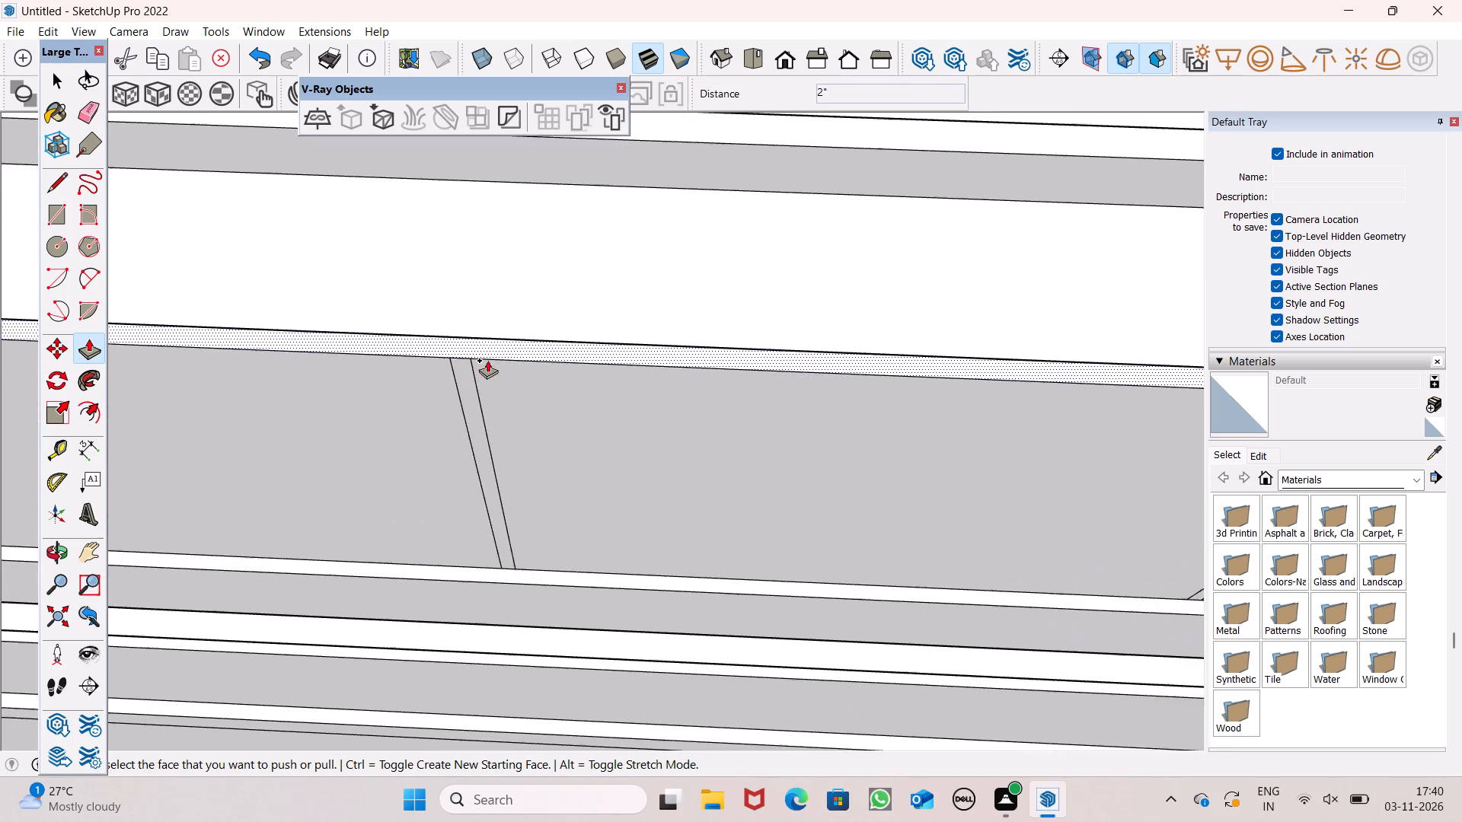
{"action": "scroll", "coordinate": [487, 360], "scroll_direction": "up", "scroll_amount": 4}
{"action": "left_click_drag", "start_coordinate": [454, 362], "coordinate": [479, 327]}
Push/Pull the fifth vertical strip from the left on the second-lowest parapet inward to its inner edge, keeping the starting face.
{"action": "scroll", "coordinate": [418, 309], "scroll_direction": "down", "scroll_amount": 12}
{"action": "right_click_drag", "start_coordinate": [196, 30], "coordinate": [0, 0]}
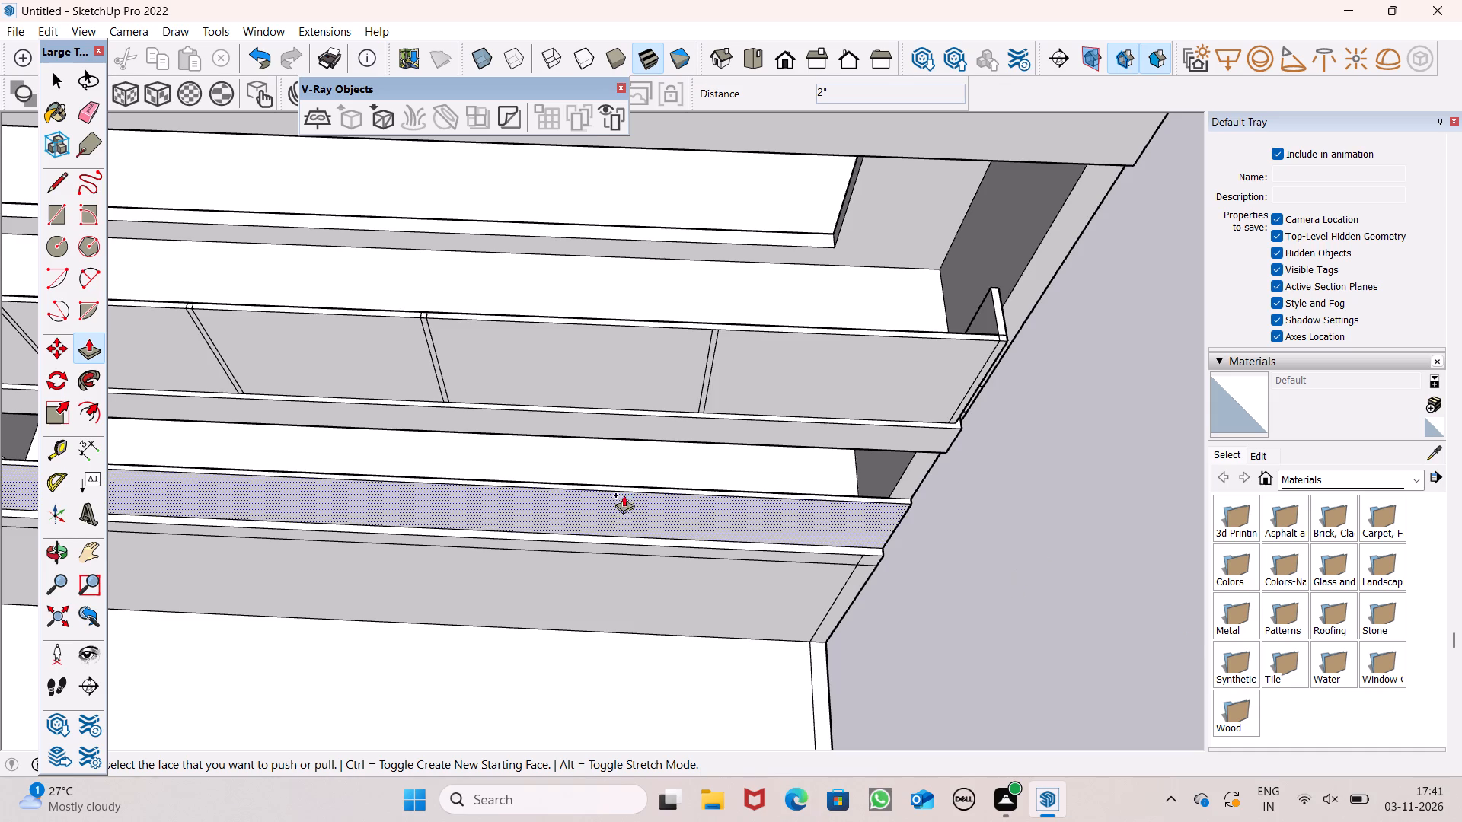
{"action": "scroll", "coordinate": [469, 320], "scroll_direction": "up", "scroll_amount": 2}
{"action": "scroll", "coordinate": [790, 302], "scroll_direction": "up", "scroll_amount": 2}
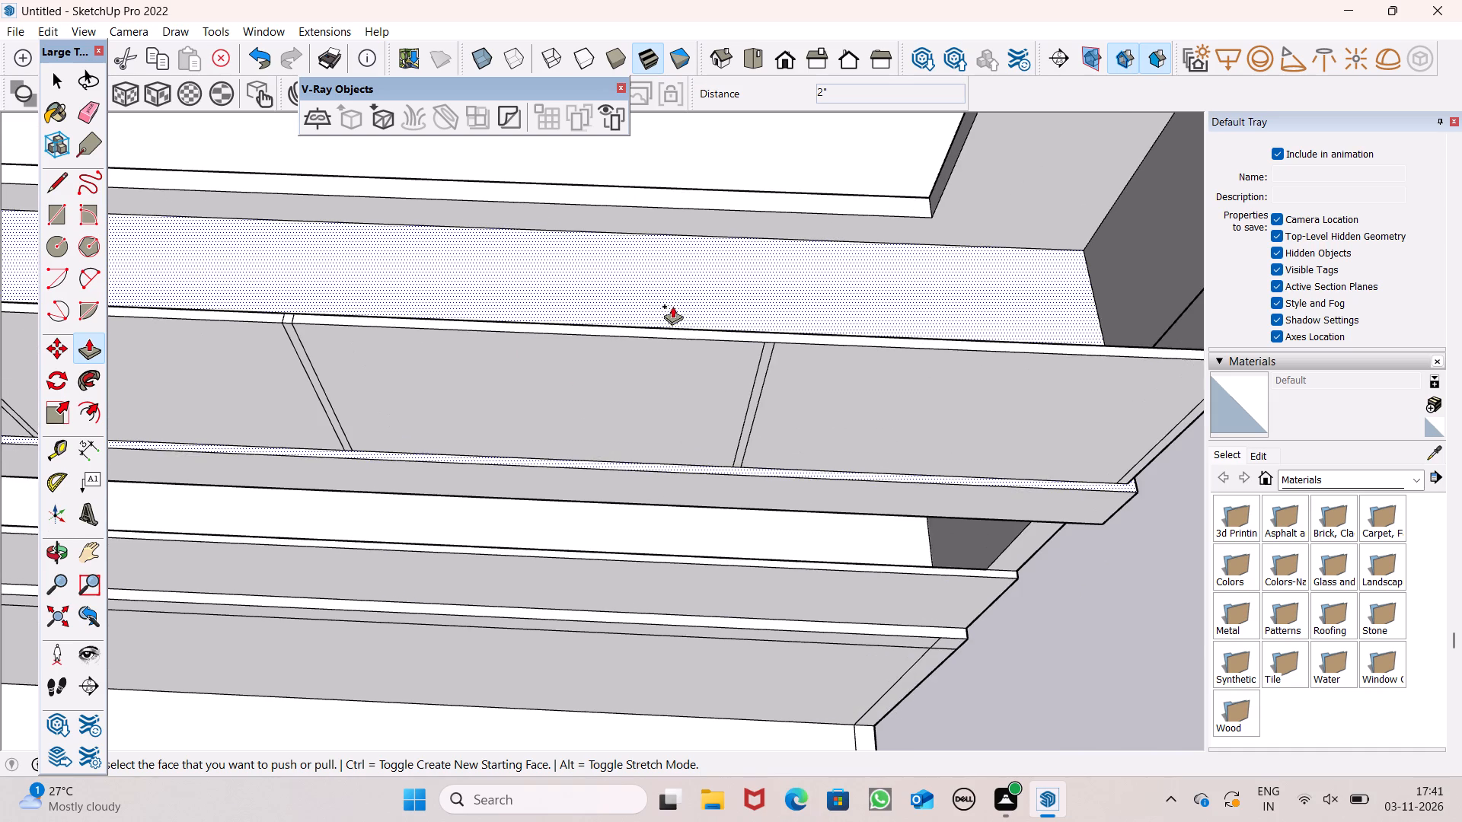
{"action": "scroll", "coordinate": [653, 314], "scroll_direction": "down", "scroll_amount": 1}
{"action": "middle_click_drag", "start_coordinate": [701, 352], "coordinate": [671, 390]}
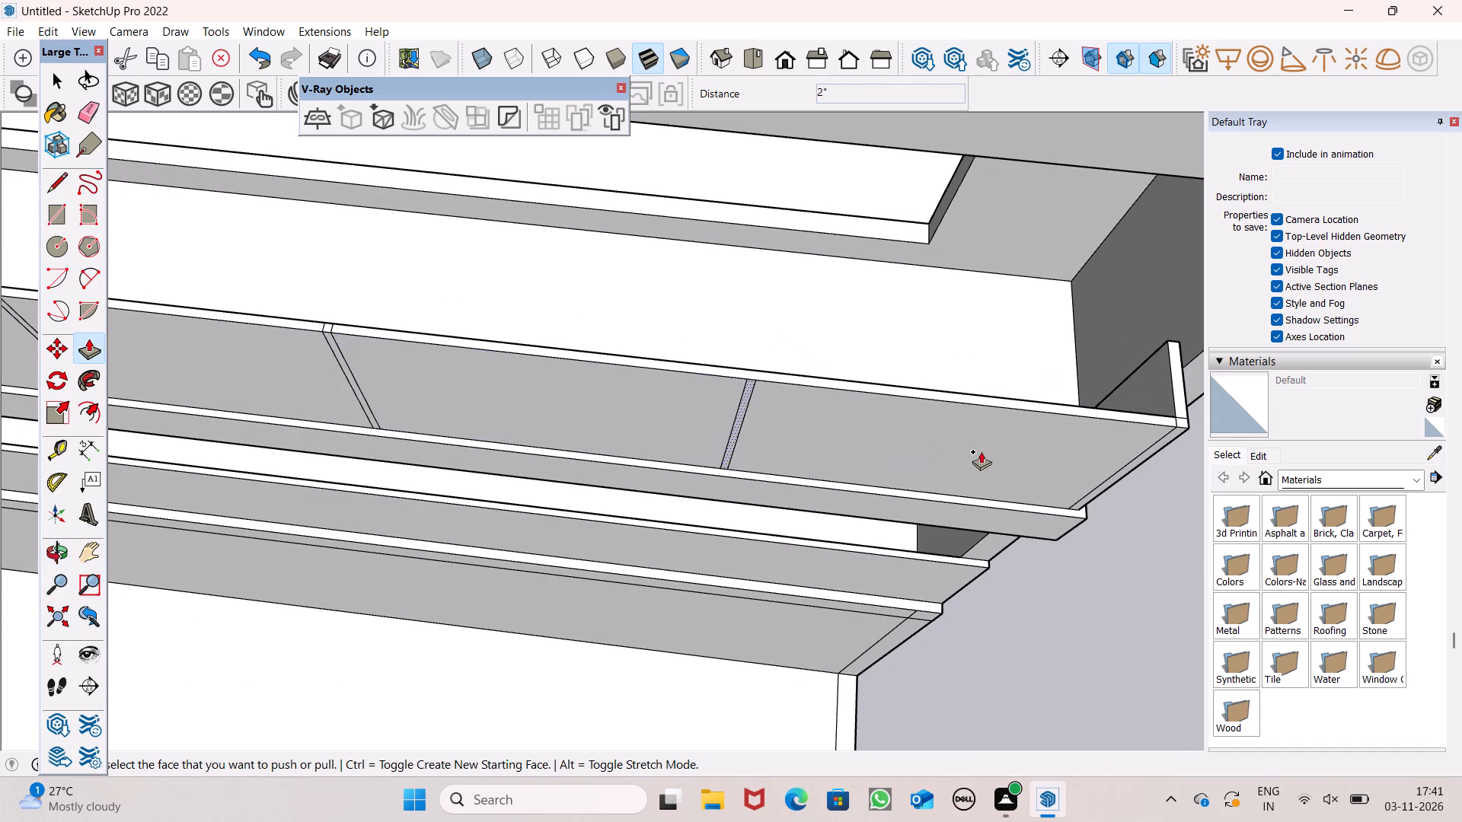
{"action": "scroll", "coordinate": [835, 390], "scroll_direction": "up", "scroll_amount": 7}
{"action": "scroll", "coordinate": [715, 352], "scroll_direction": "up", "scroll_amount": 10}
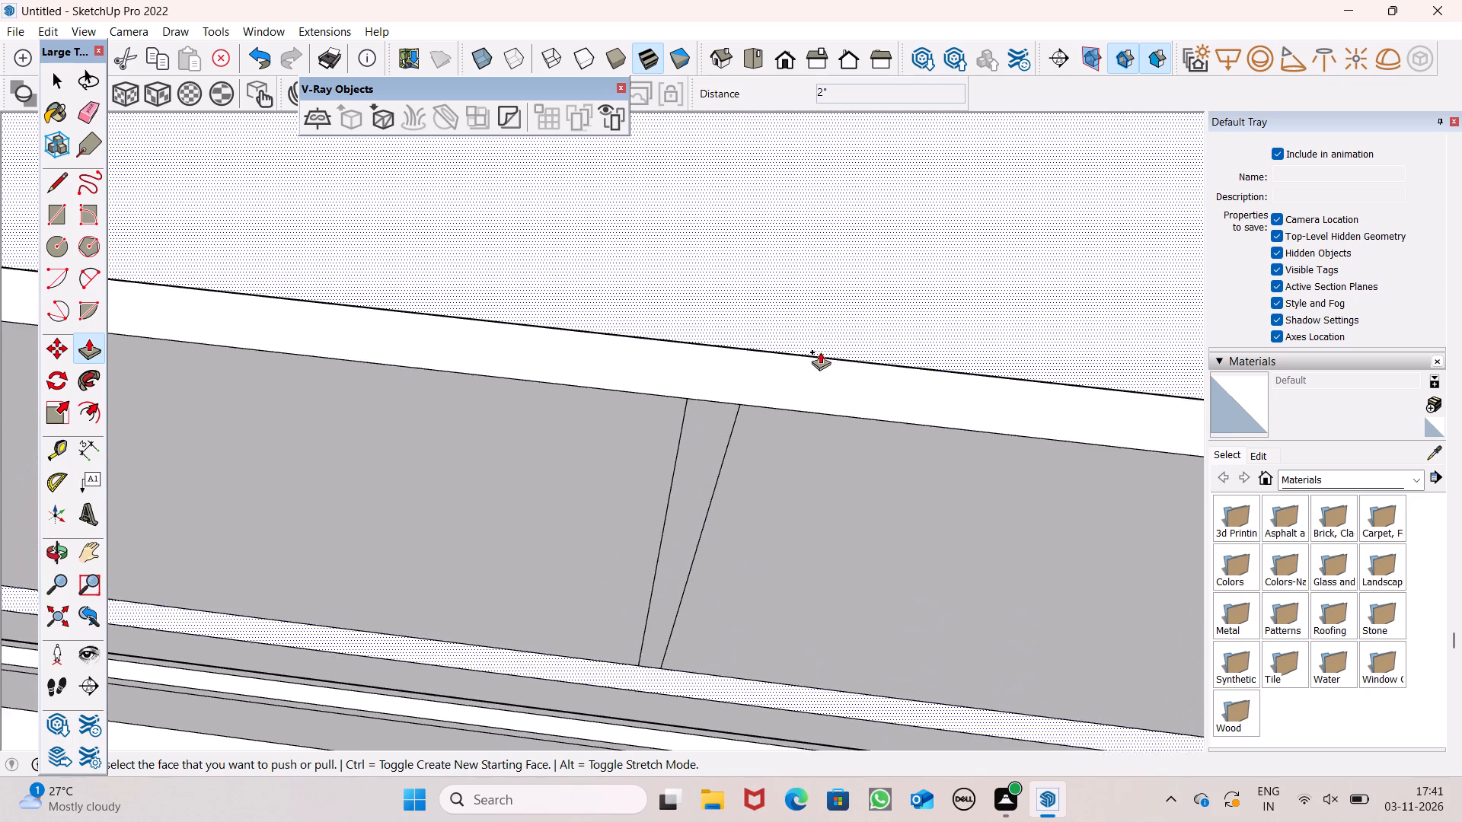
{"action": "scroll", "coordinate": [820, 352], "scroll_direction": "up", "scroll_amount": 3}
{"action": "scroll", "coordinate": [755, 368], "scroll_direction": "down", "scroll_amount": 4}
{"action": "scroll", "coordinate": [665, 400], "scroll_direction": "down", "scroll_amount": 5}
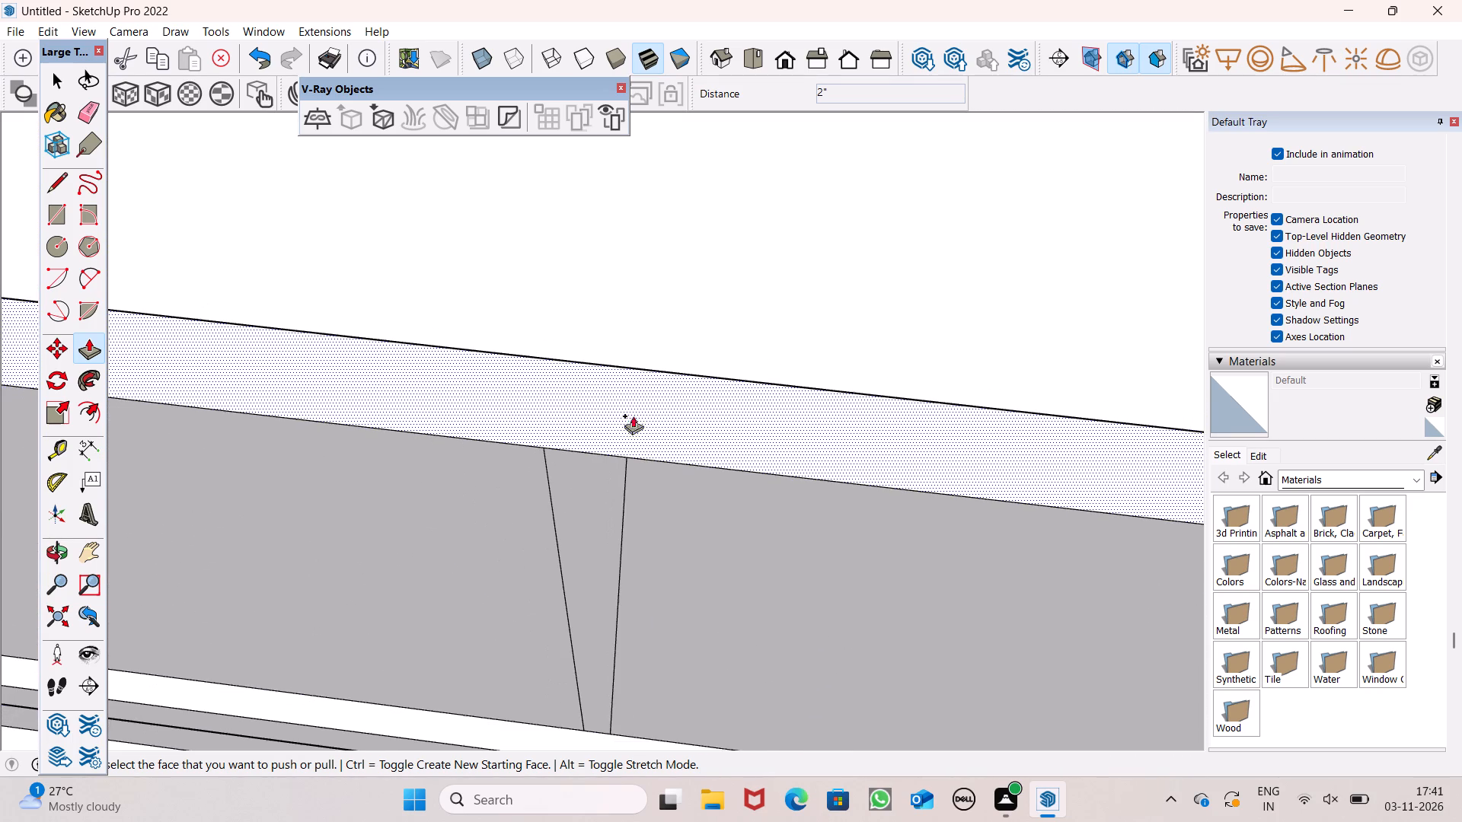
{"action": "left_click_drag", "start_coordinate": [615, 451], "coordinate": [644, 419]}
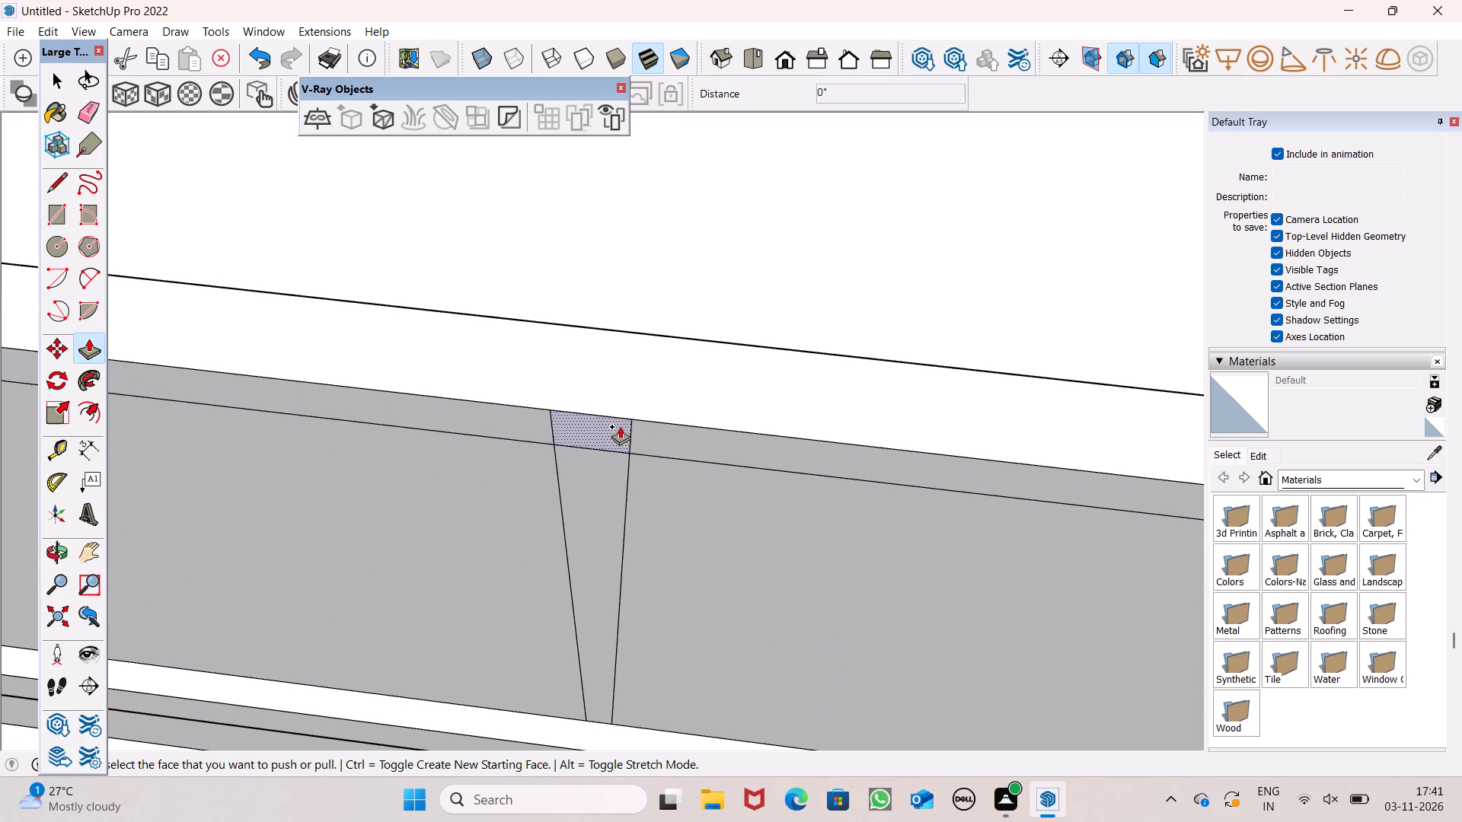
{"action": "key", "text": "ctrl+z"}
{"action": "left_click_drag", "start_coordinate": [604, 457], "coordinate": [659, 378]}
{"action": "key", "text": "space"}
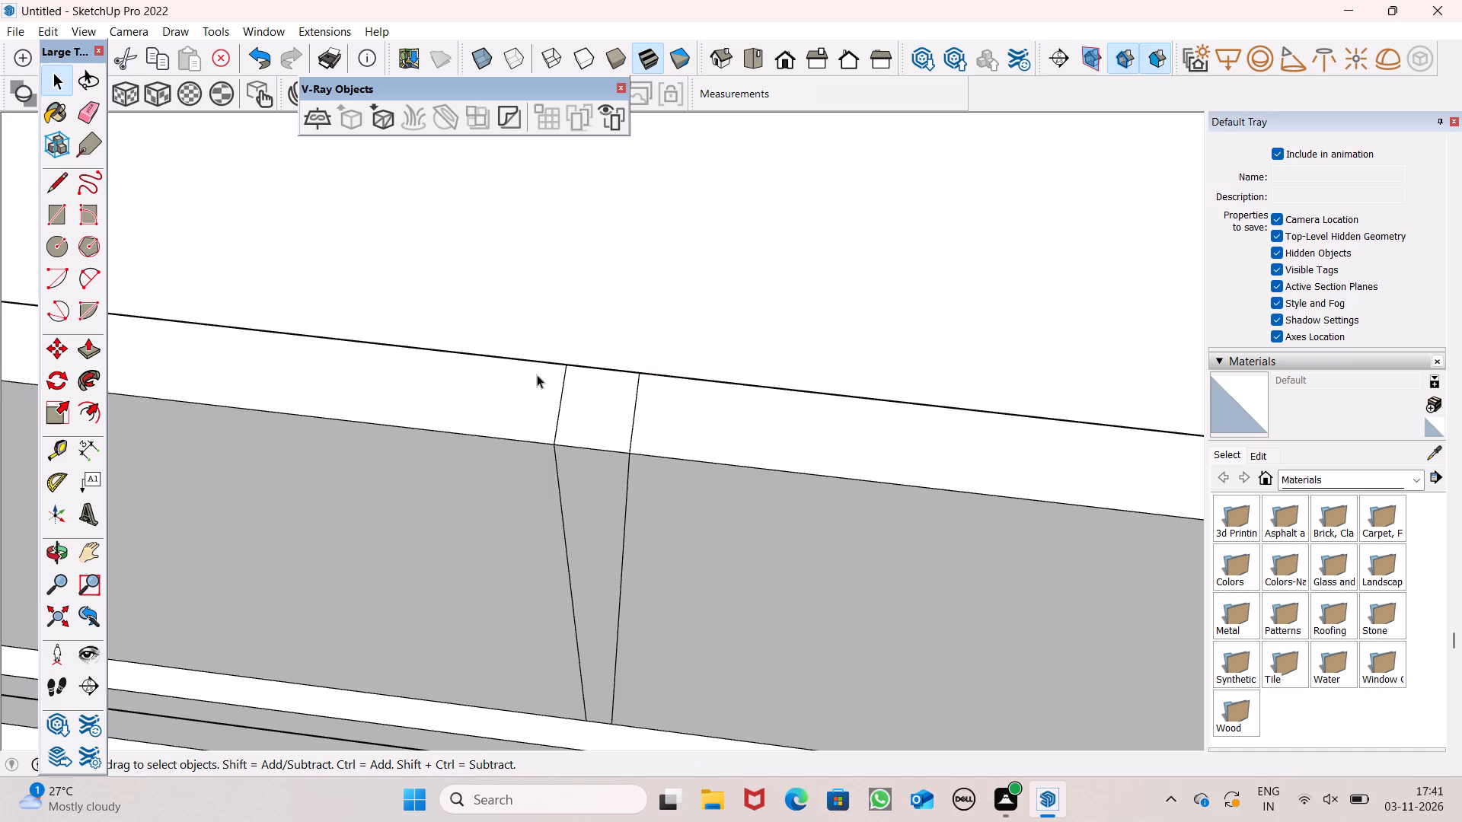
Examine the extruded strips on the second-lowest parapet and compare it with the other balcony parapets on the facade.
{"action": "scroll", "coordinate": [537, 383], "scroll_direction": "down", "scroll_amount": 12}
{"action": "scroll", "coordinate": [533, 387], "scroll_direction": "up", "scroll_amount": 1}
{"action": "scroll", "coordinate": [533, 387], "scroll_direction": "down", "scroll_amount": 15}
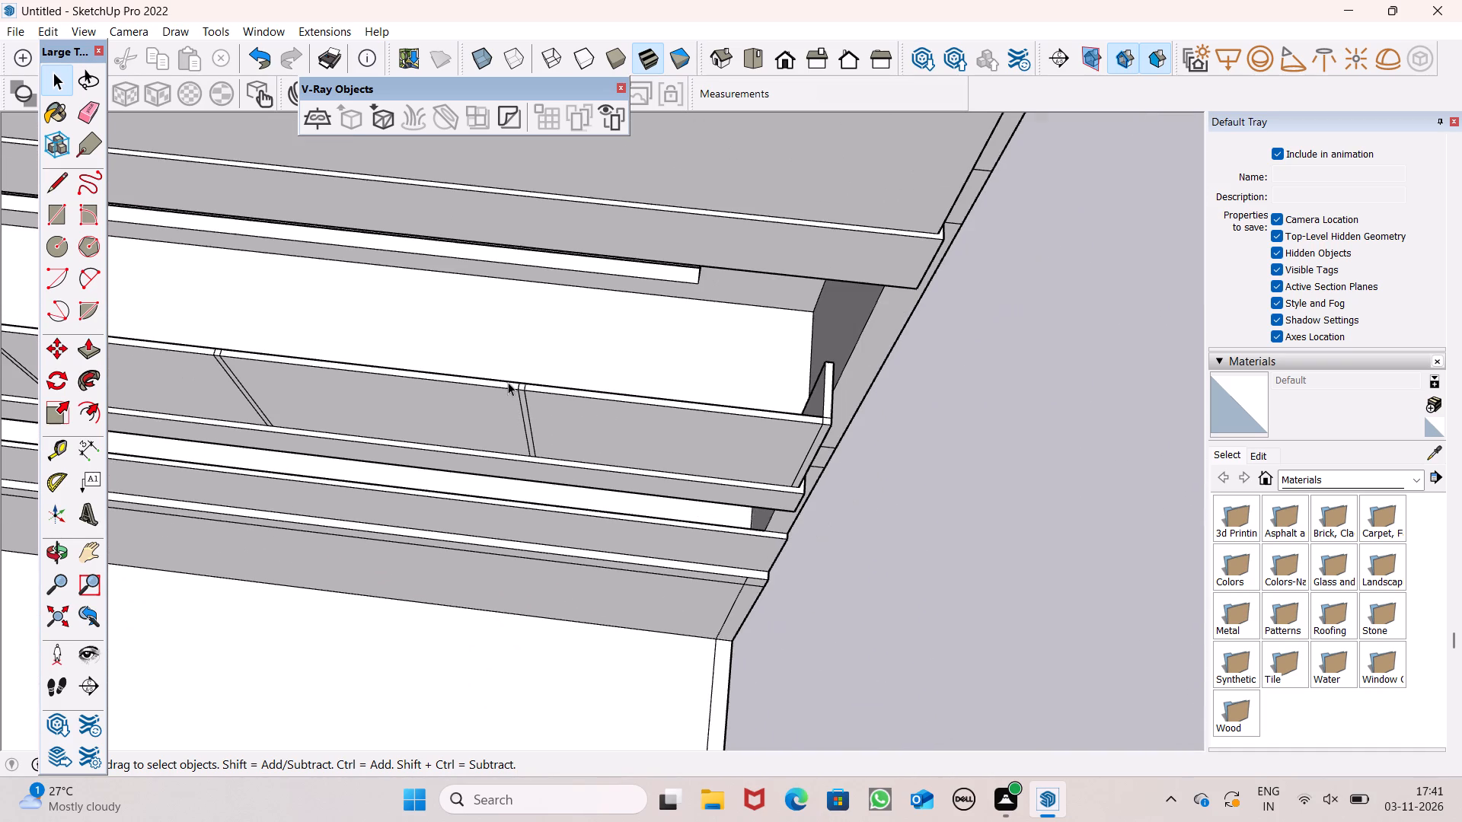
{"action": "middle_click_drag", "start_coordinate": [680, 427], "coordinate": [586, 419]}
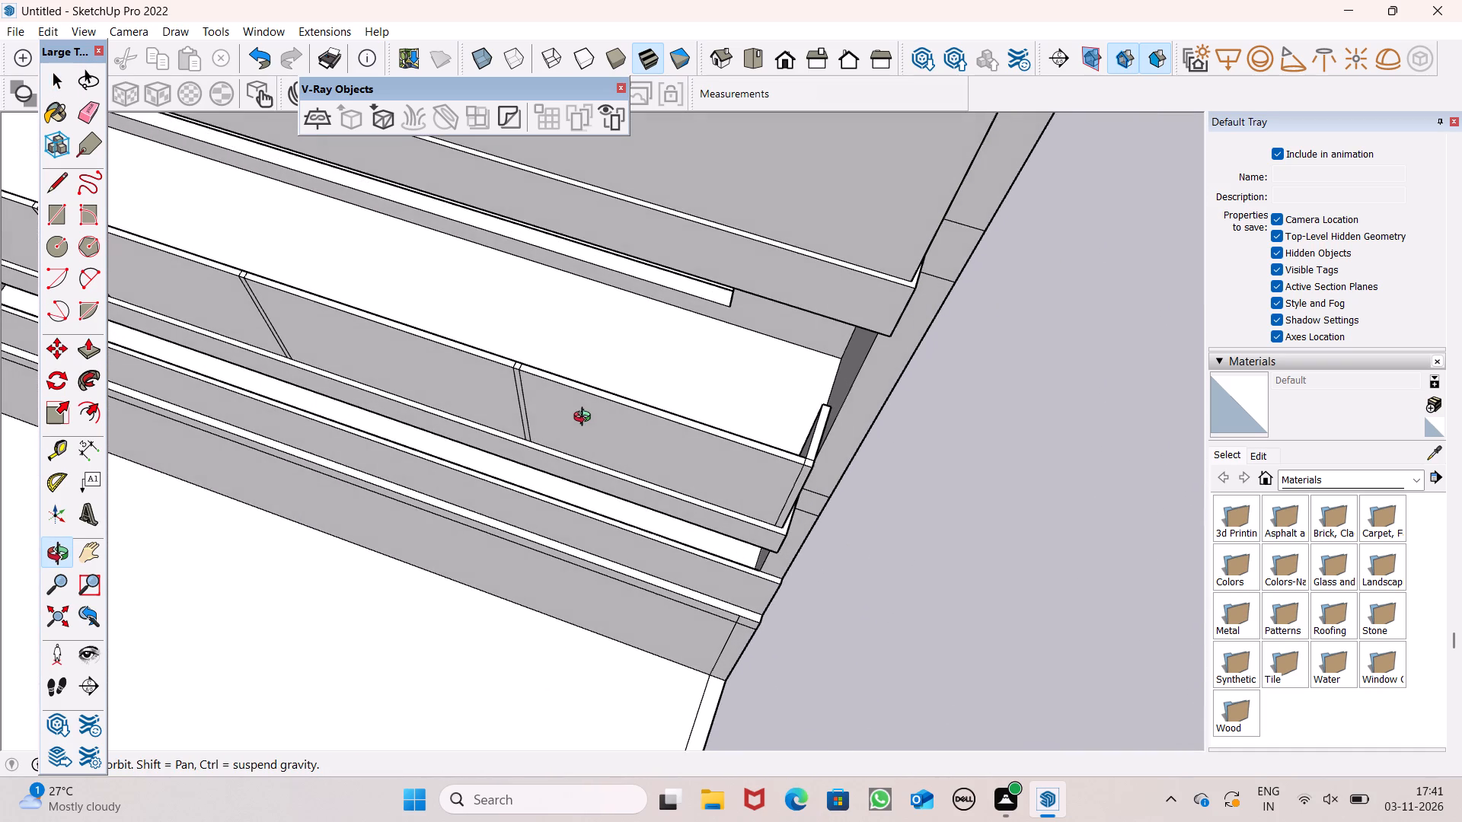
{"action": "middle_click_drag", "start_coordinate": [586, 419], "coordinate": [586, 418]}
{"action": "scroll", "coordinate": [630, 397], "scroll_direction": "down", "scroll_amount": 3}
{"action": "middle_click_drag", "start_coordinate": [630, 402], "coordinate": [631, 403]}
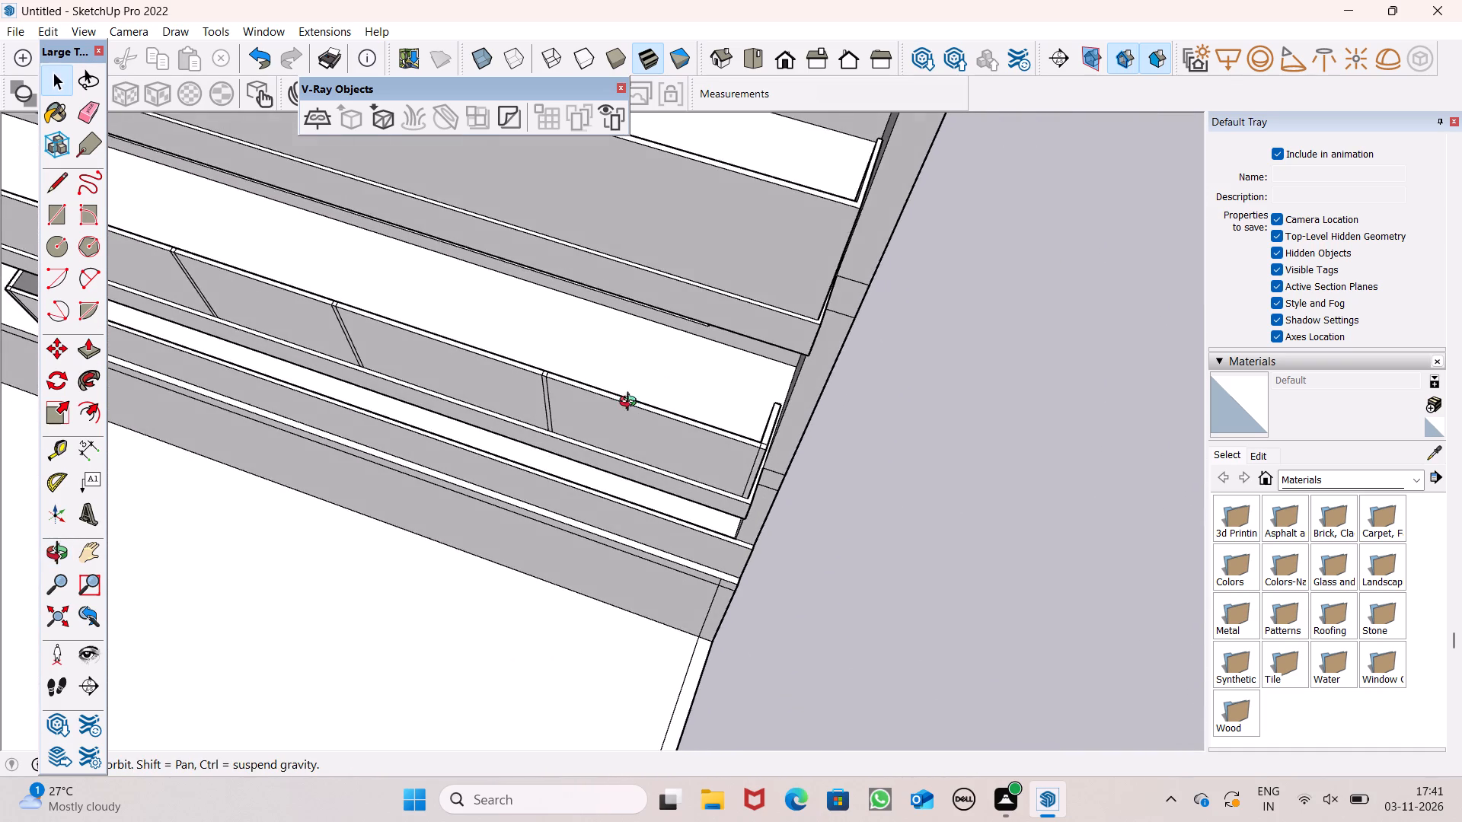
{"action": "middle_click_drag", "start_coordinate": [631, 403], "coordinate": [796, 342]}
{"action": "scroll", "coordinate": [837, 370], "scroll_direction": "down", "scroll_amount": 8}
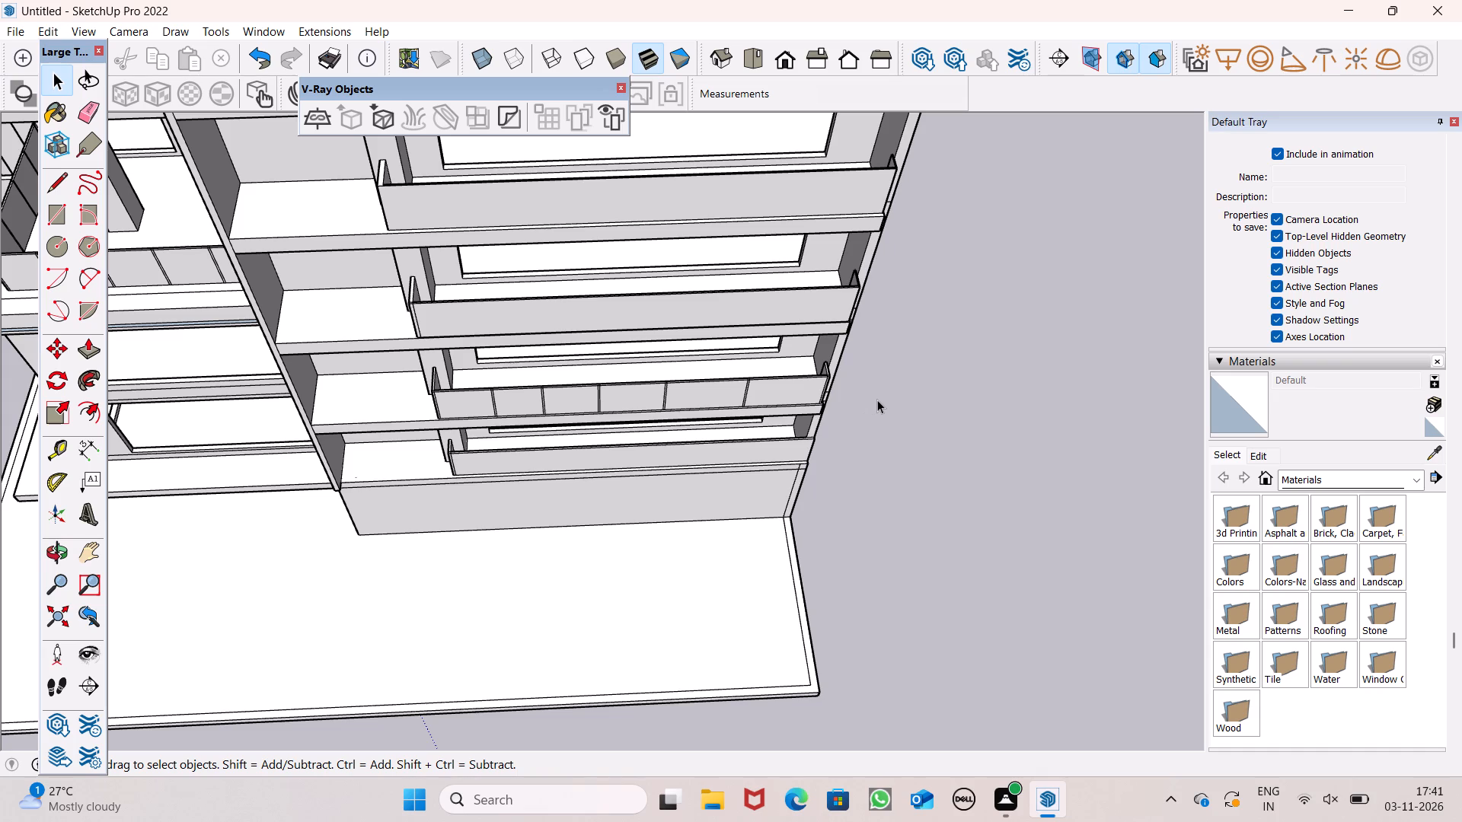
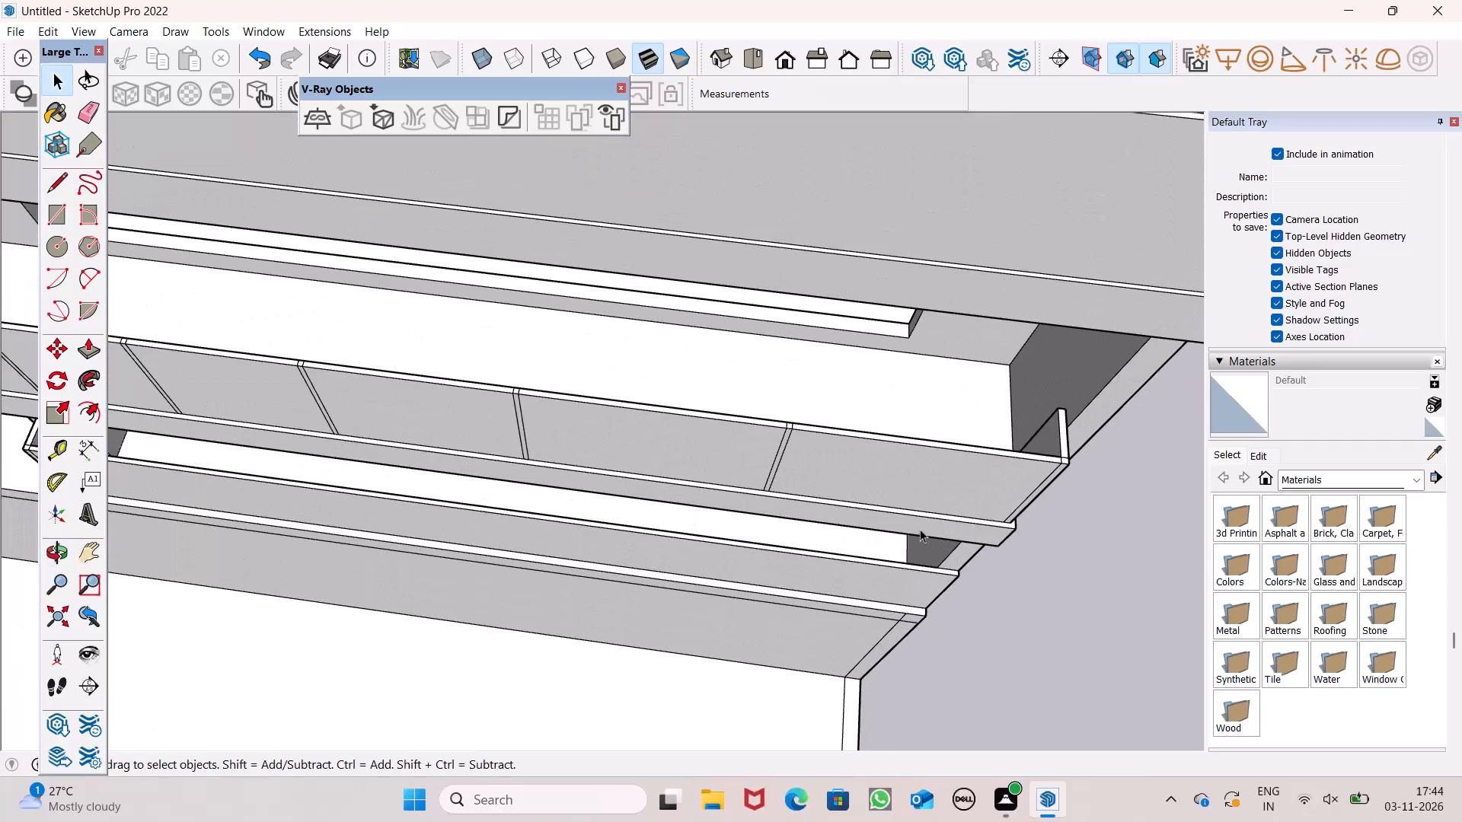
Draw a narrow vertical rectangle about 1 9/16" wide and 4' high near the left end of the lowest balcony parapet's front face.
{"action": "scroll", "coordinate": [931, 425], "scroll_direction": "down", "scroll_amount": 3}
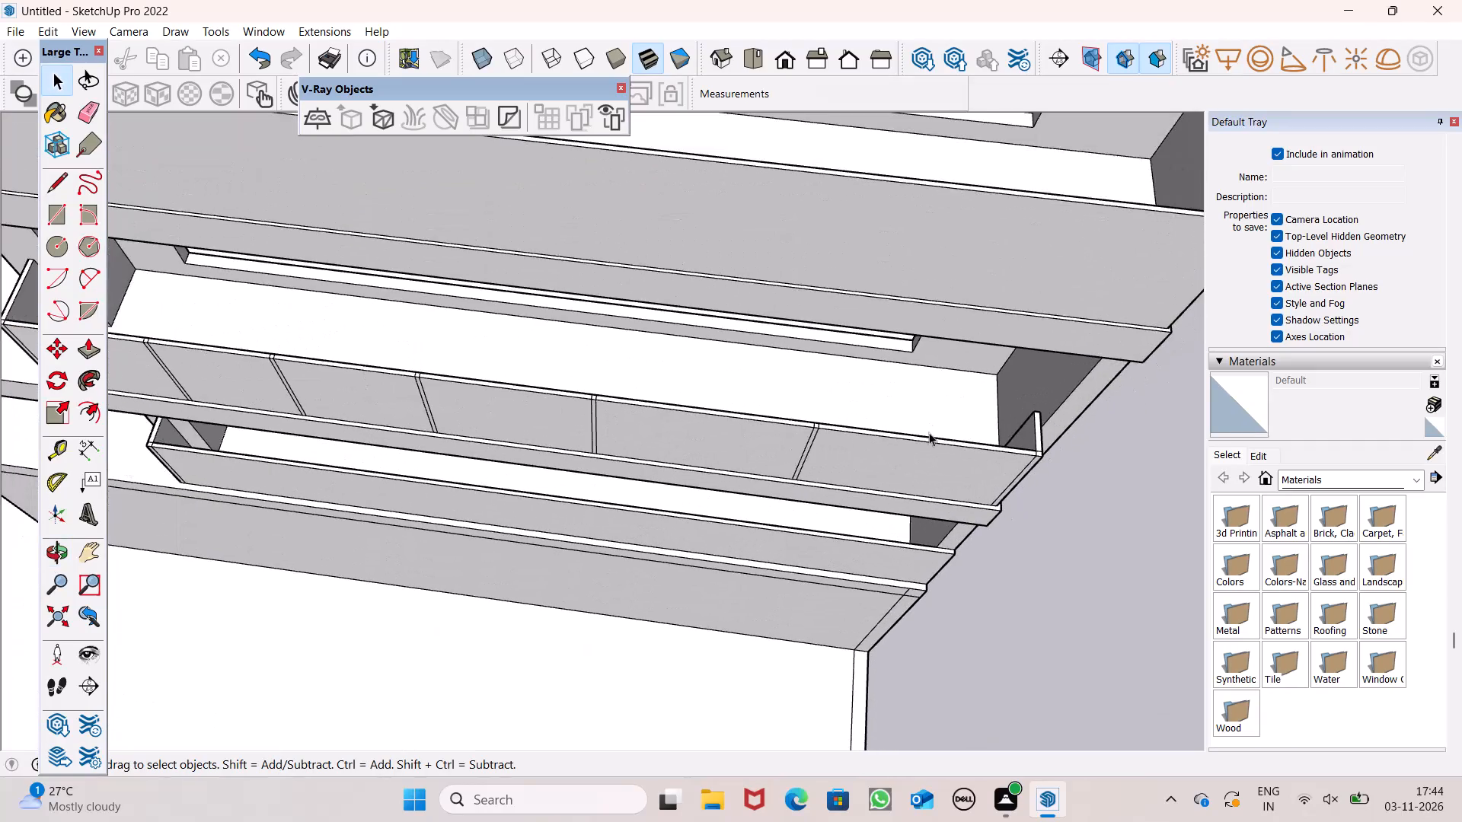
{"action": "scroll", "coordinate": [888, 514], "scroll_direction": "down", "scroll_amount": 4}
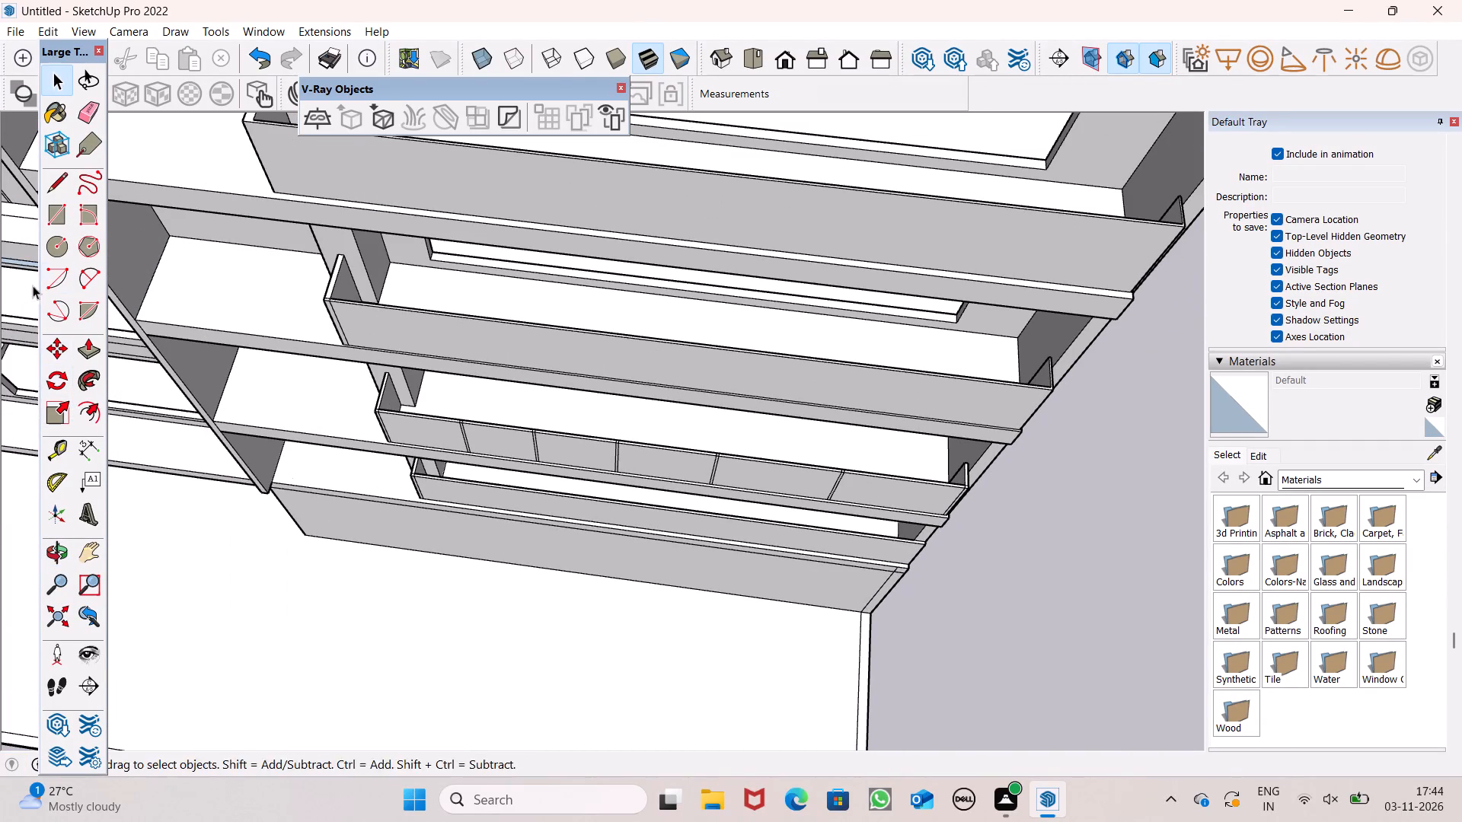
{"action": "left_click", "coordinate": [57, 214]}
{"action": "scroll", "coordinate": [378, 466], "scroll_direction": "down", "scroll_amount": 2}
{"action": "middle_click_drag", "start_coordinate": [413, 525], "coordinate": [498, 392]}
{"action": "scroll", "coordinate": [448, 490], "scroll_direction": "up", "scroll_amount": 2}
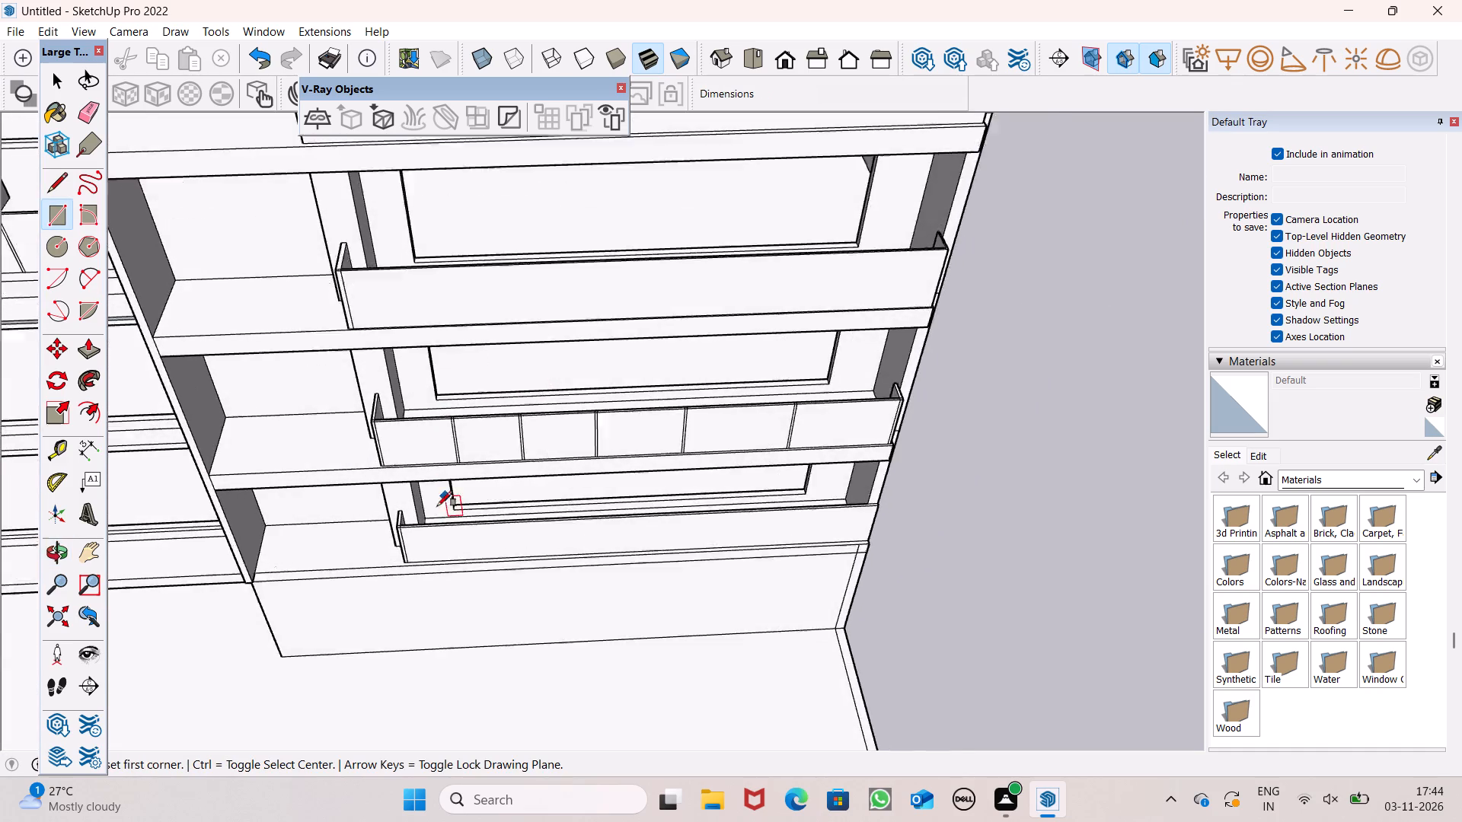
{"action": "scroll", "coordinate": [437, 506], "scroll_direction": "up", "scroll_amount": 6}
{"action": "middle_click_drag", "start_coordinate": [515, 665], "coordinate": [445, 596]}
{"action": "scroll", "coordinate": [445, 596], "scroll_direction": "up", "scroll_amount": 8}
{"action": "scroll", "coordinate": [497, 537], "scroll_direction": "down", "scroll_amount": 3}
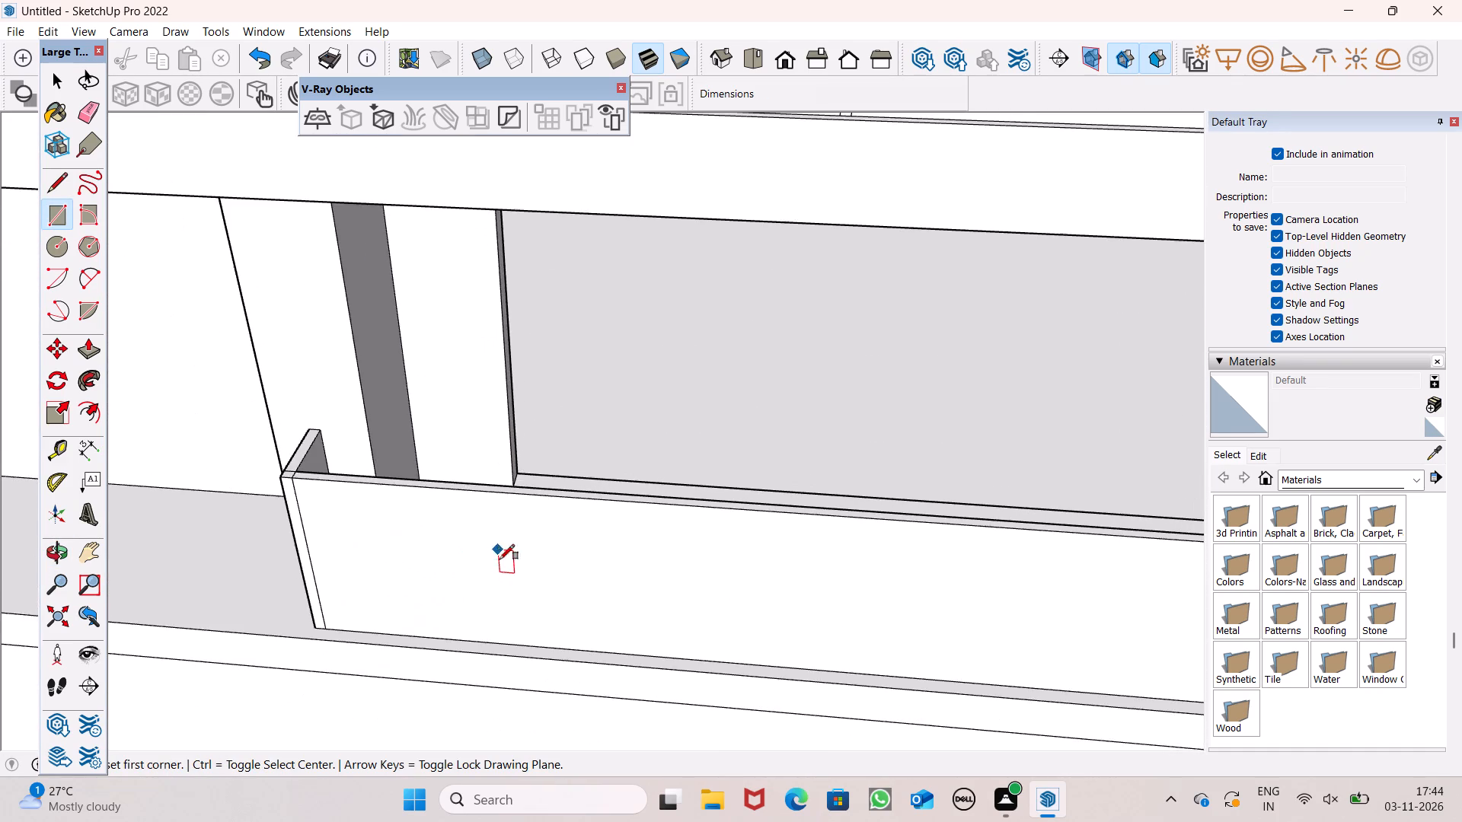
{"action": "middle_click_drag", "start_coordinate": [520, 612], "coordinate": [569, 546]}
{"action": "scroll", "coordinate": [536, 518], "scroll_direction": "up", "scroll_amount": 4}
{"action": "scroll", "coordinate": [569, 531], "scroll_direction": "down", "scroll_amount": 4}
{"action": "middle_click_drag", "start_coordinate": [585, 542], "coordinate": [584, 541]}
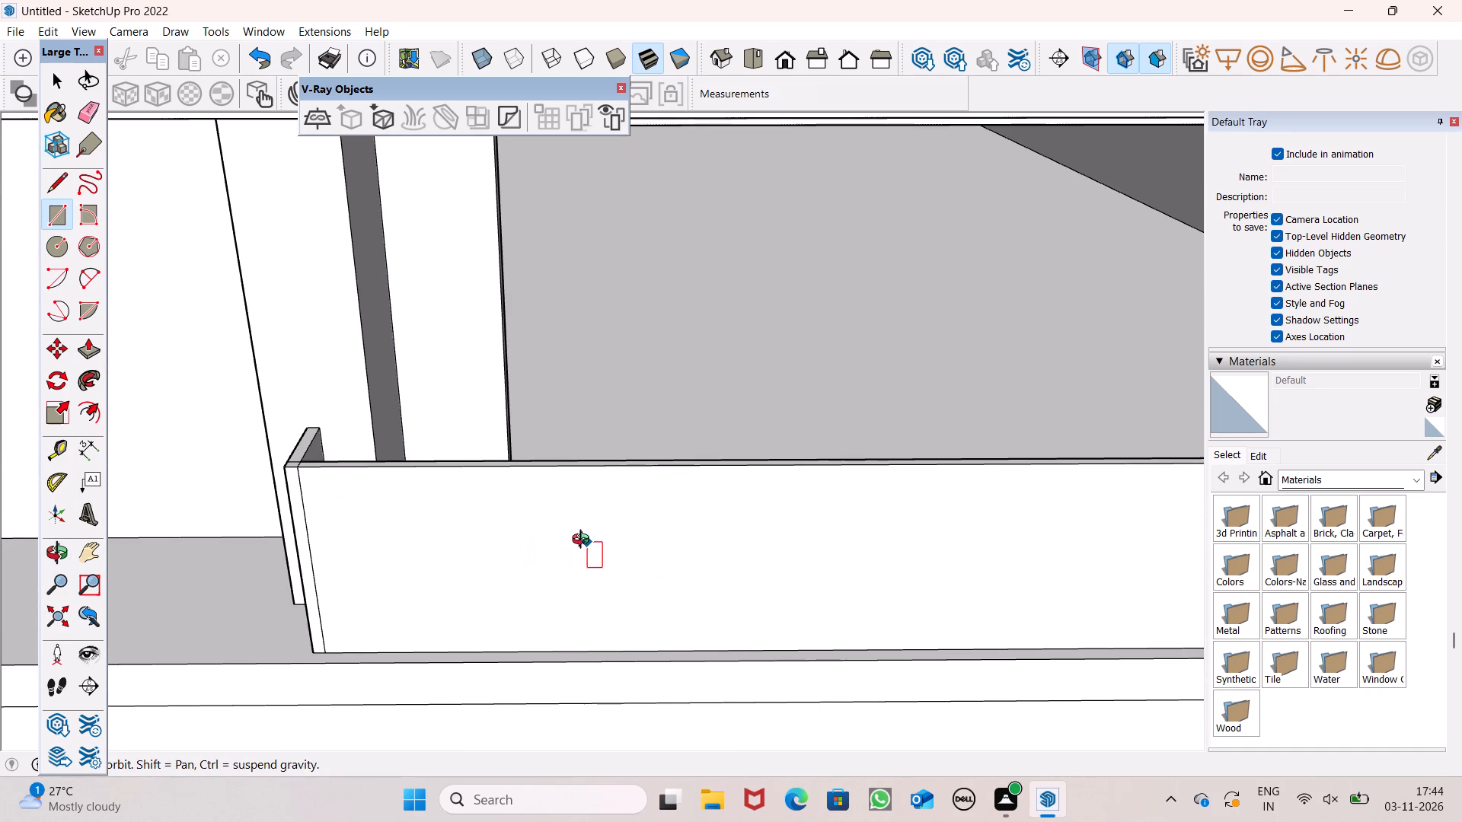
{"action": "middle_click_drag", "start_coordinate": [584, 541], "coordinate": [575, 541]}
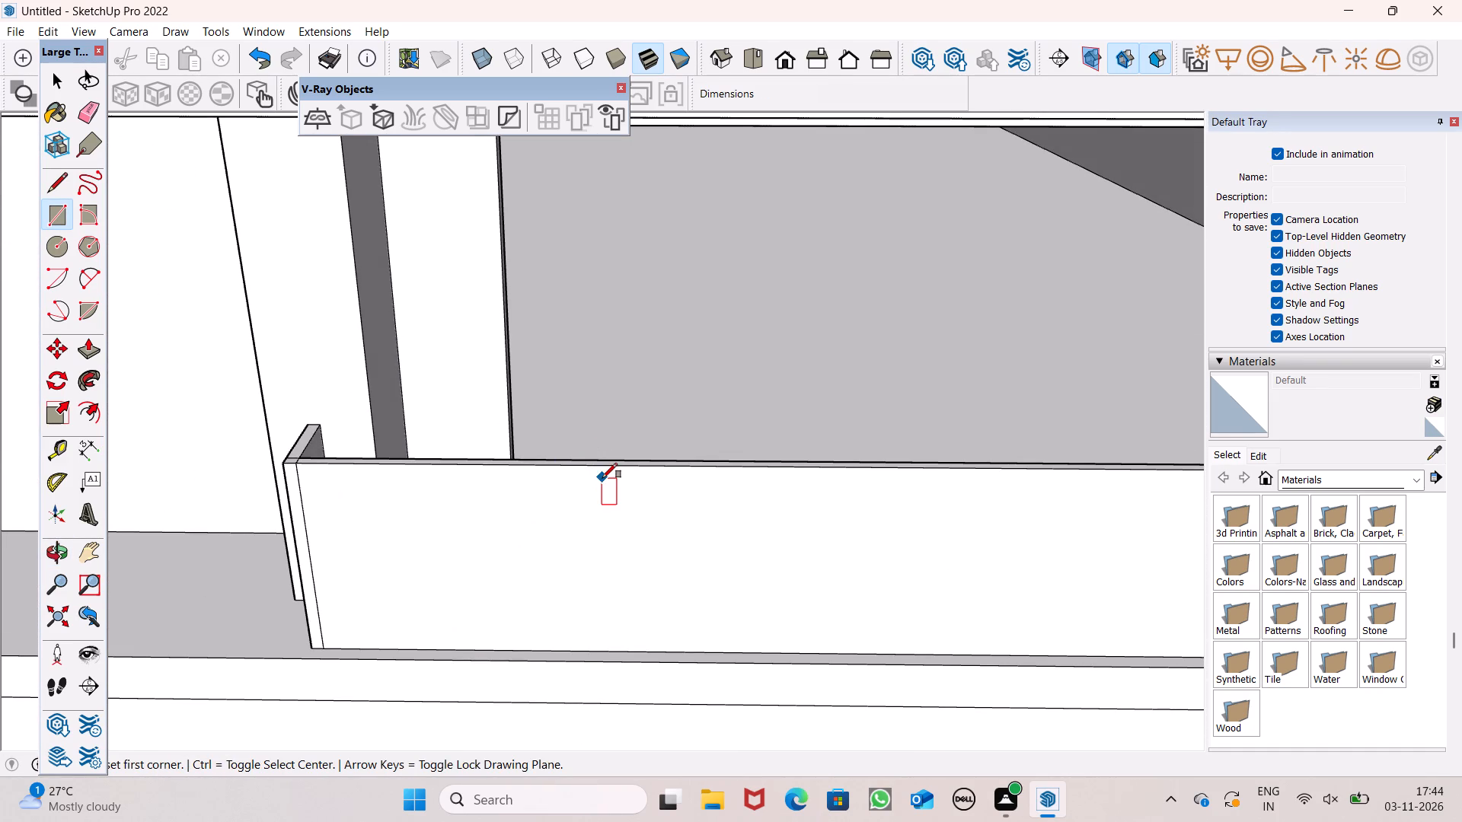
{"action": "left_click", "coordinate": [584, 467]}
{"action": "scroll", "coordinate": [622, 551], "scroll_direction": "down", "scroll_amount": 3}
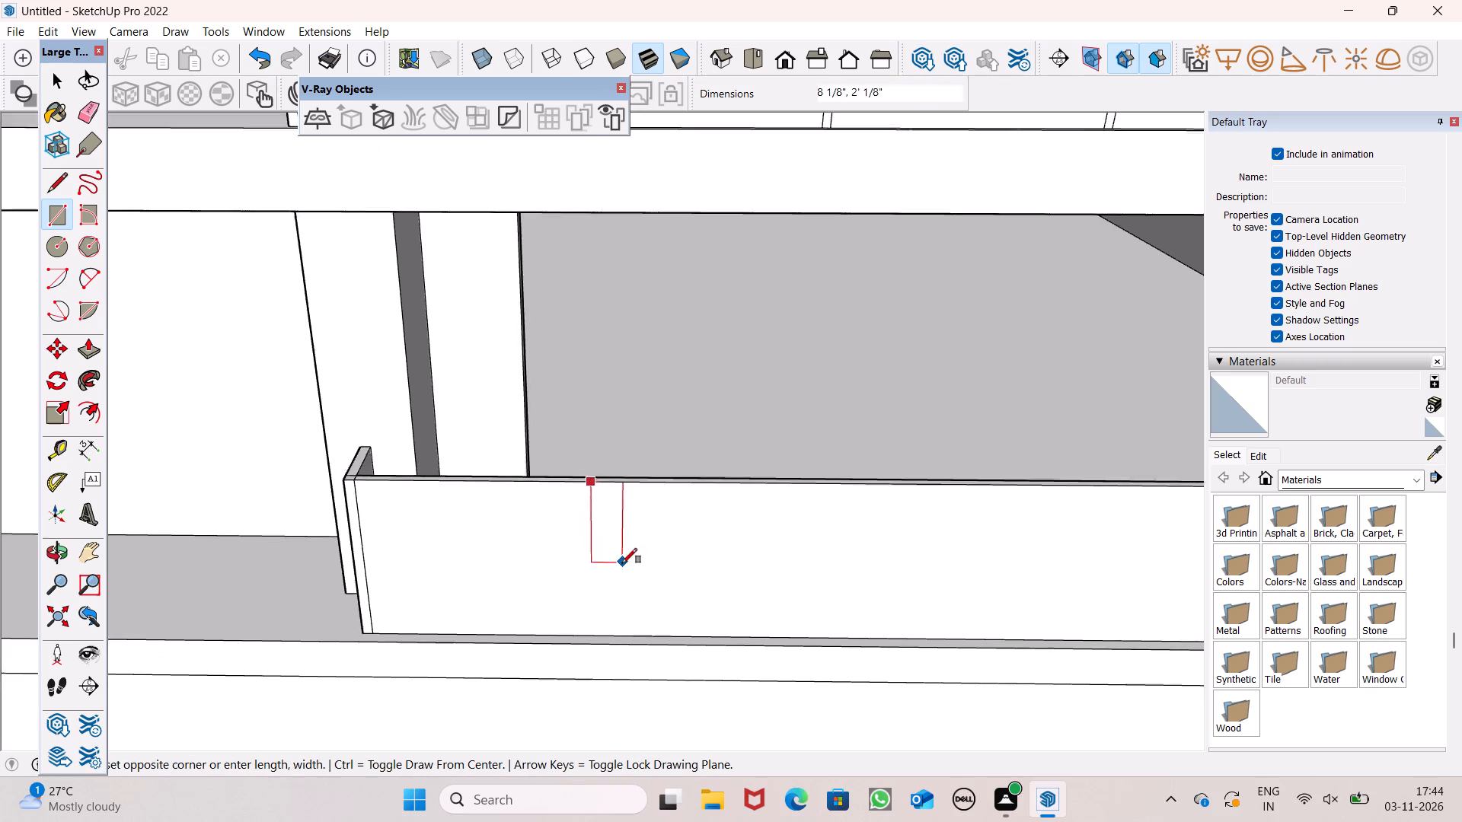
{"action": "scroll", "coordinate": [622, 563], "scroll_direction": "down", "scroll_amount": 8}
{"action": "scroll", "coordinate": [630, 573], "scroll_direction": "up", "scroll_amount": 14}
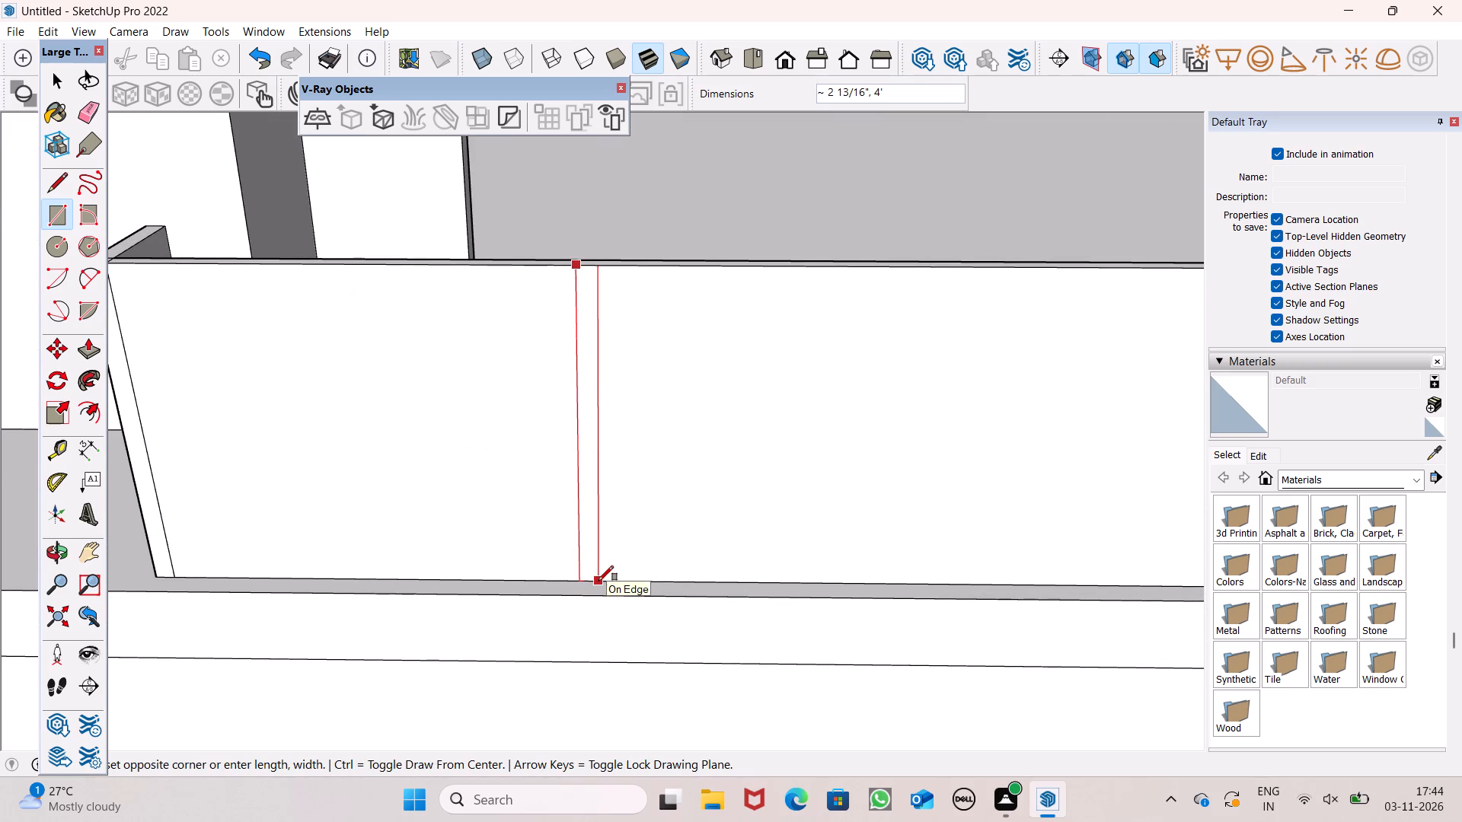
{"action": "scroll", "coordinate": [596, 581], "scroll_direction": "up", "scroll_amount": 6}
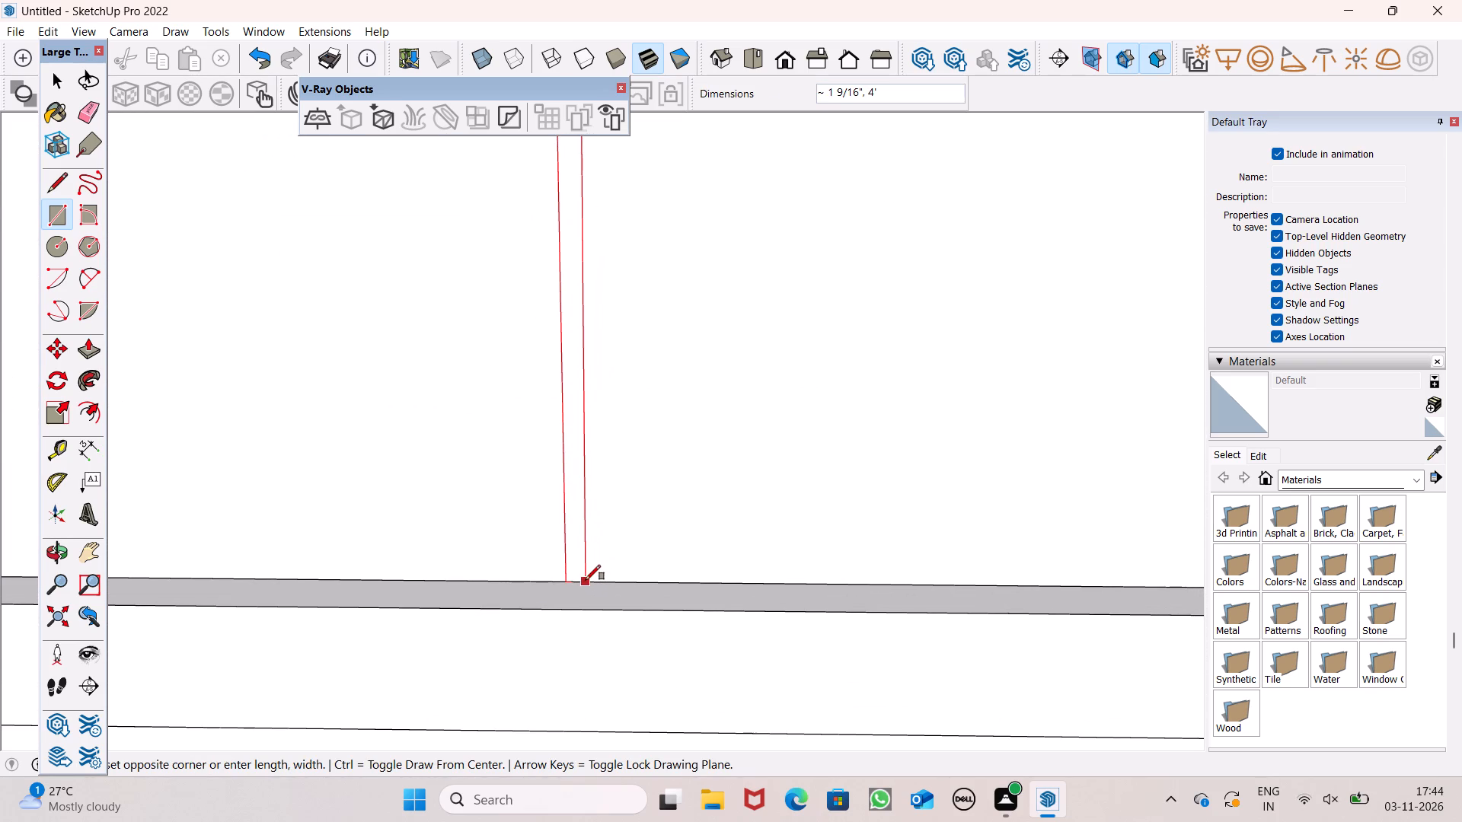
{"action": "left_click", "coordinate": [586, 579]}
{"action": "scroll", "coordinate": [497, 564], "scroll_direction": "down", "scroll_amount": 13}
{"action": "key", "text": "space"}
Copy the new strip along the lowest parapet toward its right end as an array of 5 copies spaced about 5' 9 3/16" apart.
{"action": "scroll", "coordinate": [465, 495], "scroll_direction": "up", "scroll_amount": 4}
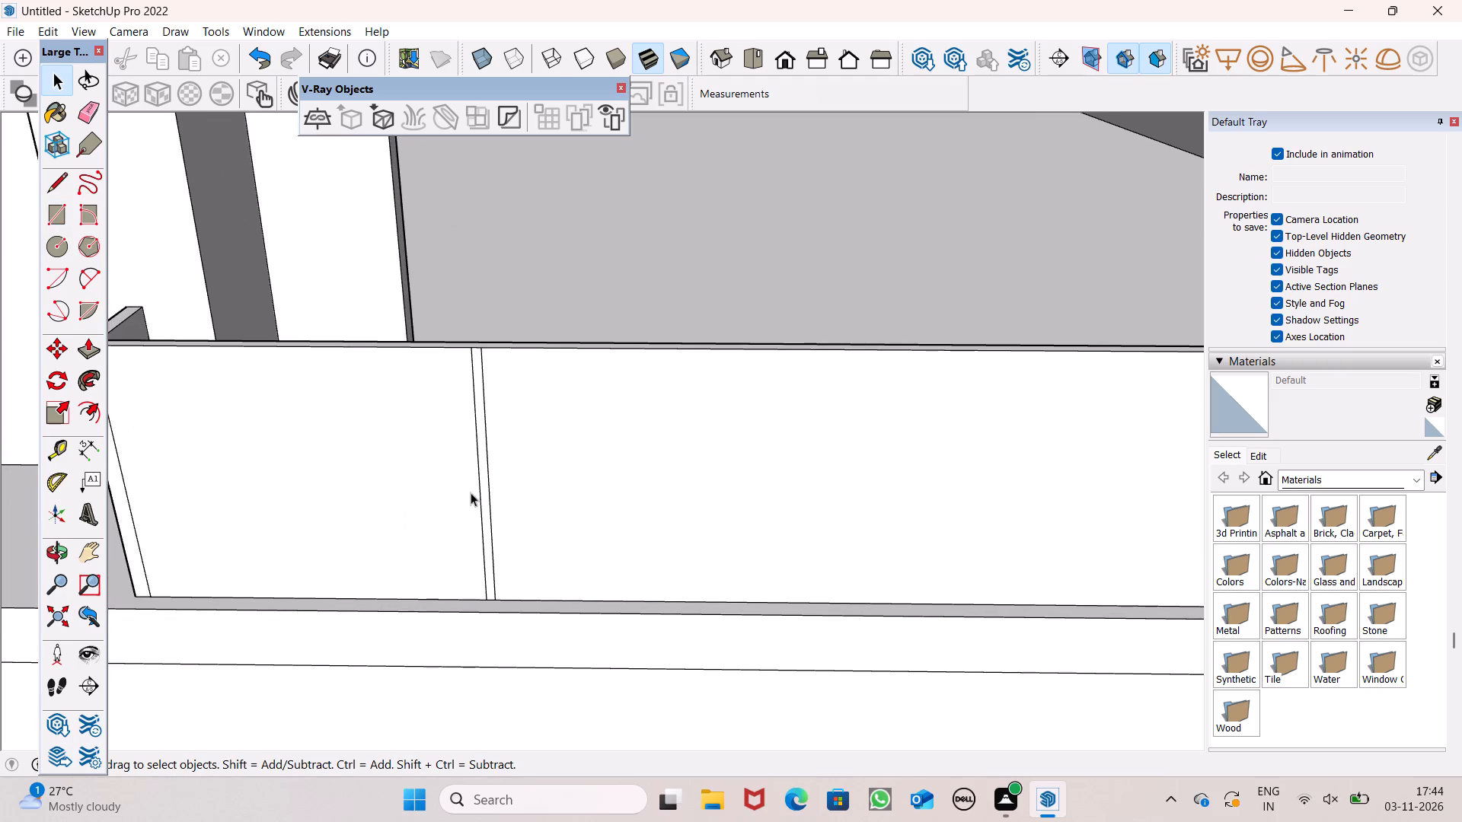
{"action": "double_click", "coordinate": [484, 485]}
{"action": "scroll", "coordinate": [418, 503], "scroll_direction": "down", "scroll_amount": 6}
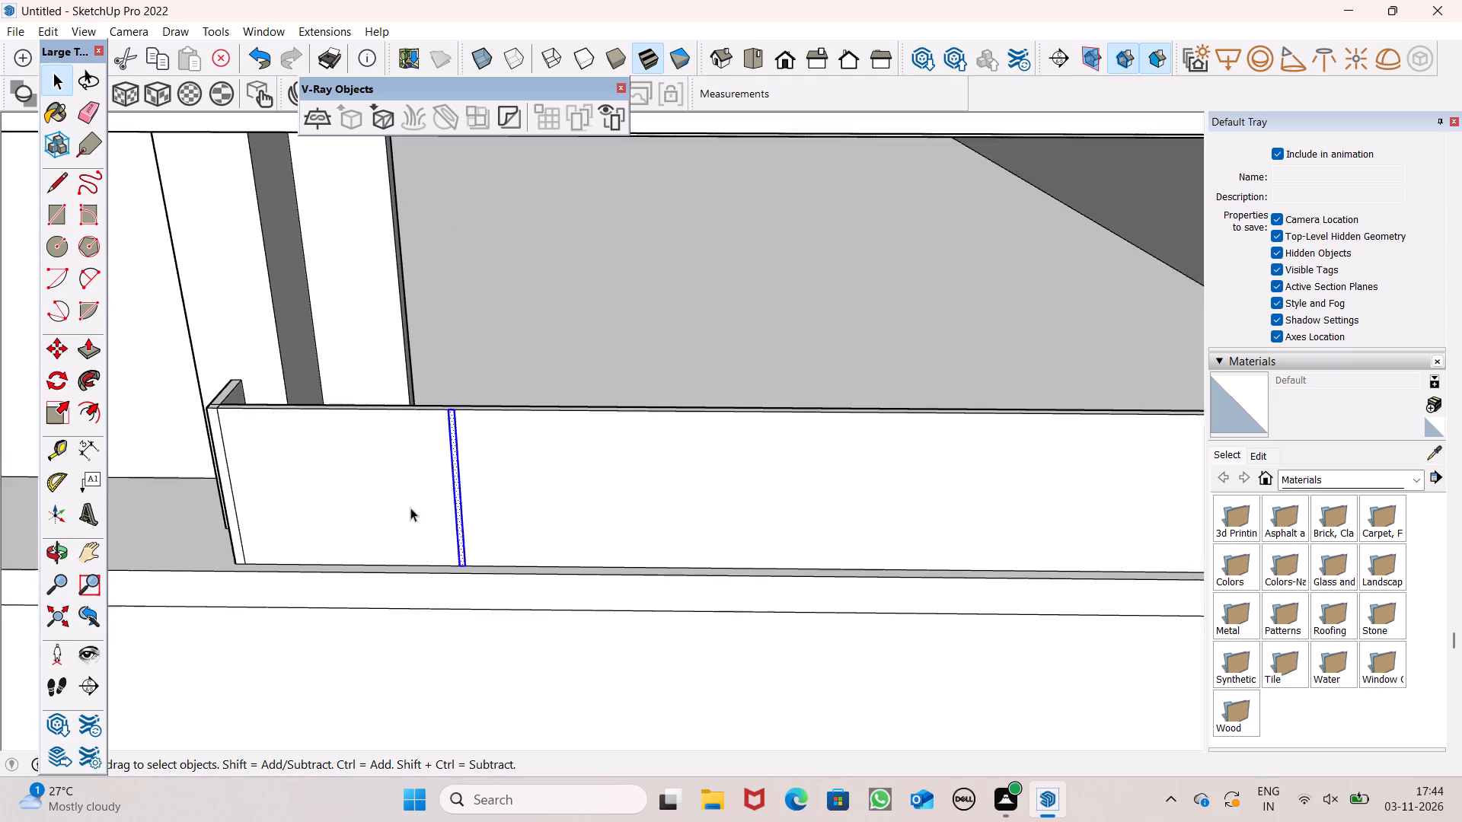
{"action": "key", "text": "m"}
{"action": "key", "text": "Return"}
{"action": "scroll", "coordinate": [448, 499], "scroll_direction": "up", "scroll_amount": 3}
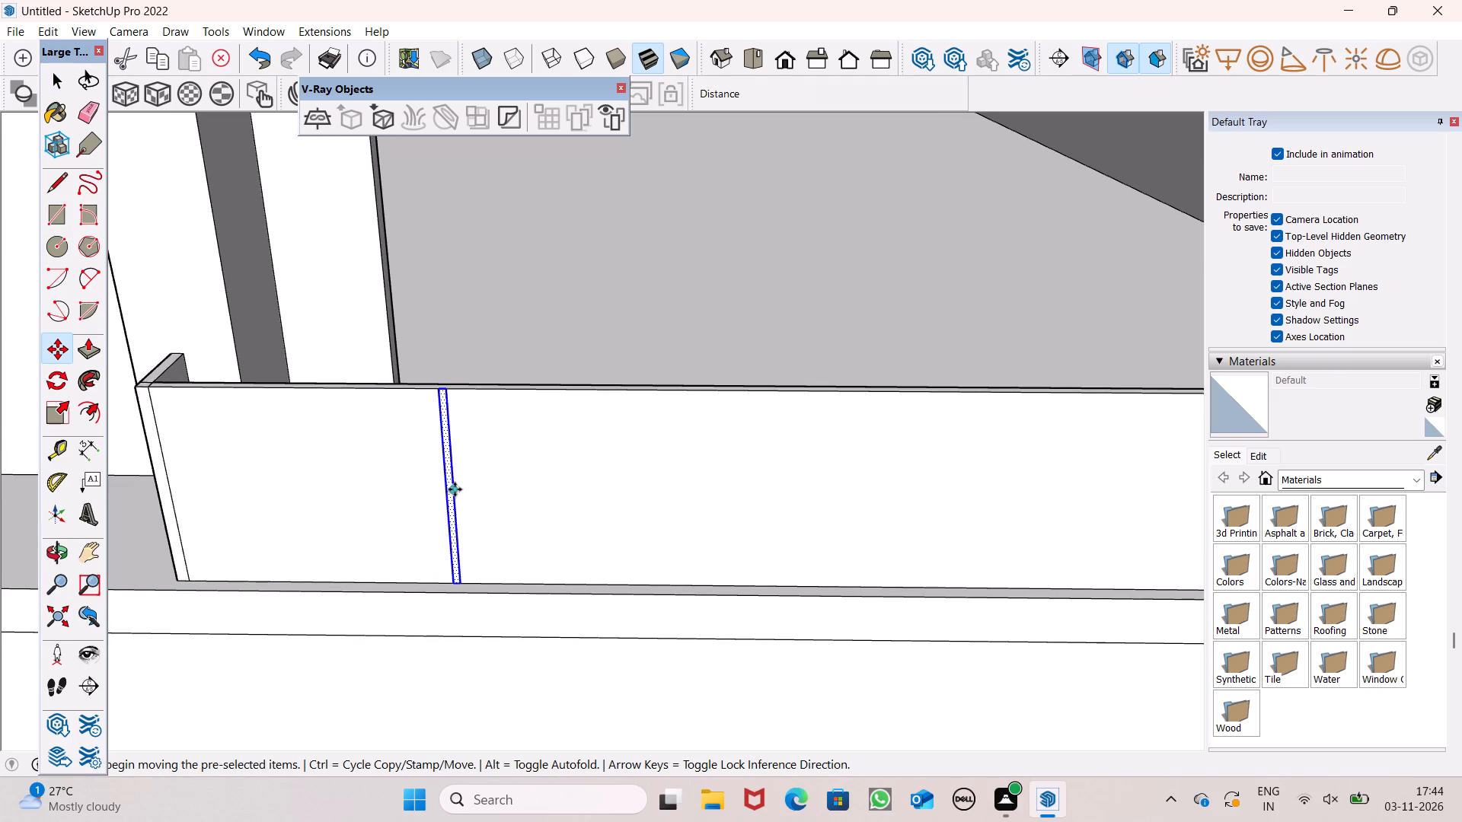
{"action": "left_click_drag", "start_coordinate": [455, 489], "coordinate": [774, 496]}
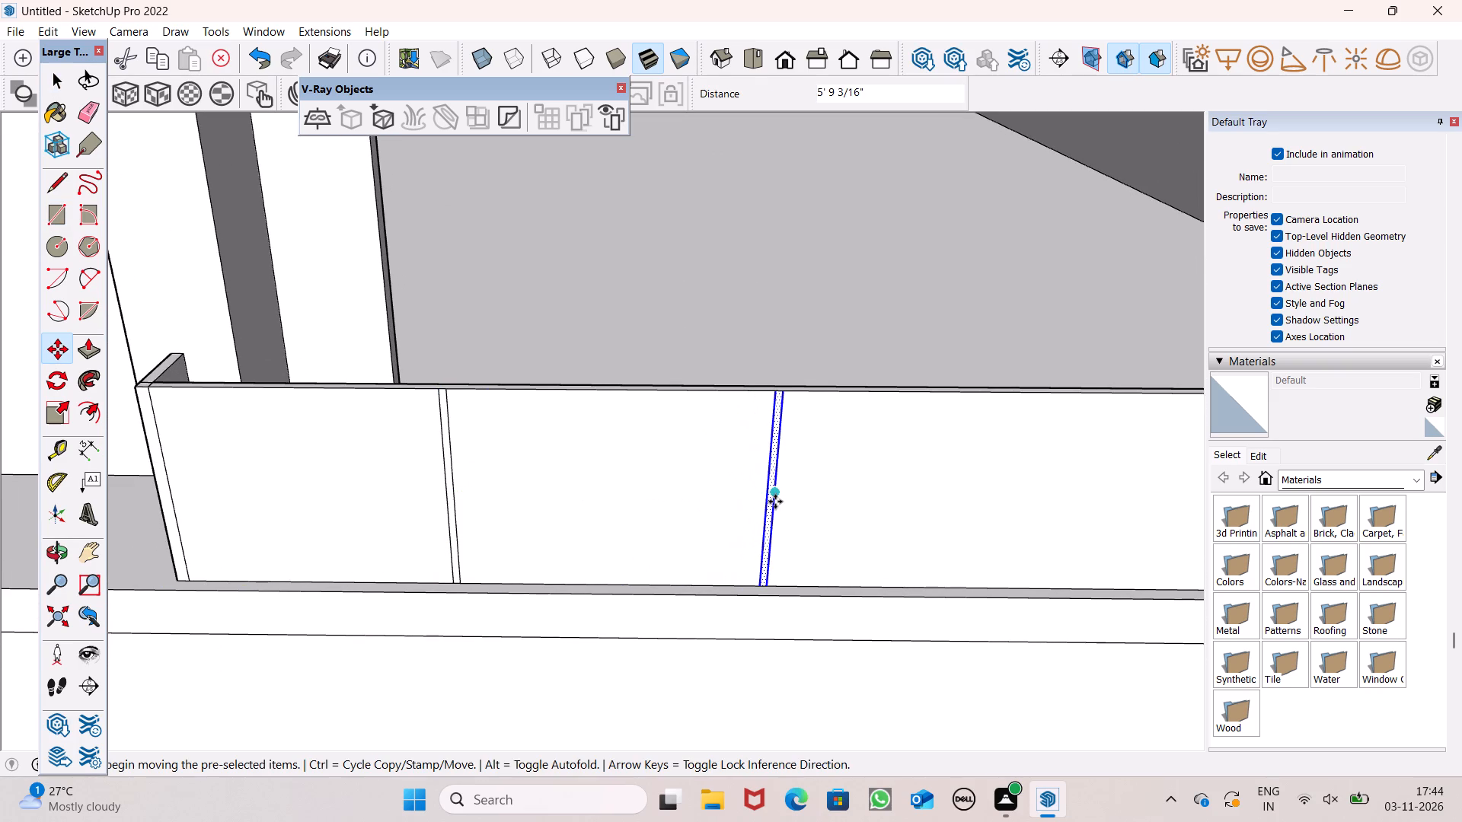
{"action": "type", "text": "*5"}
{"action": "key", "text": "Return"}
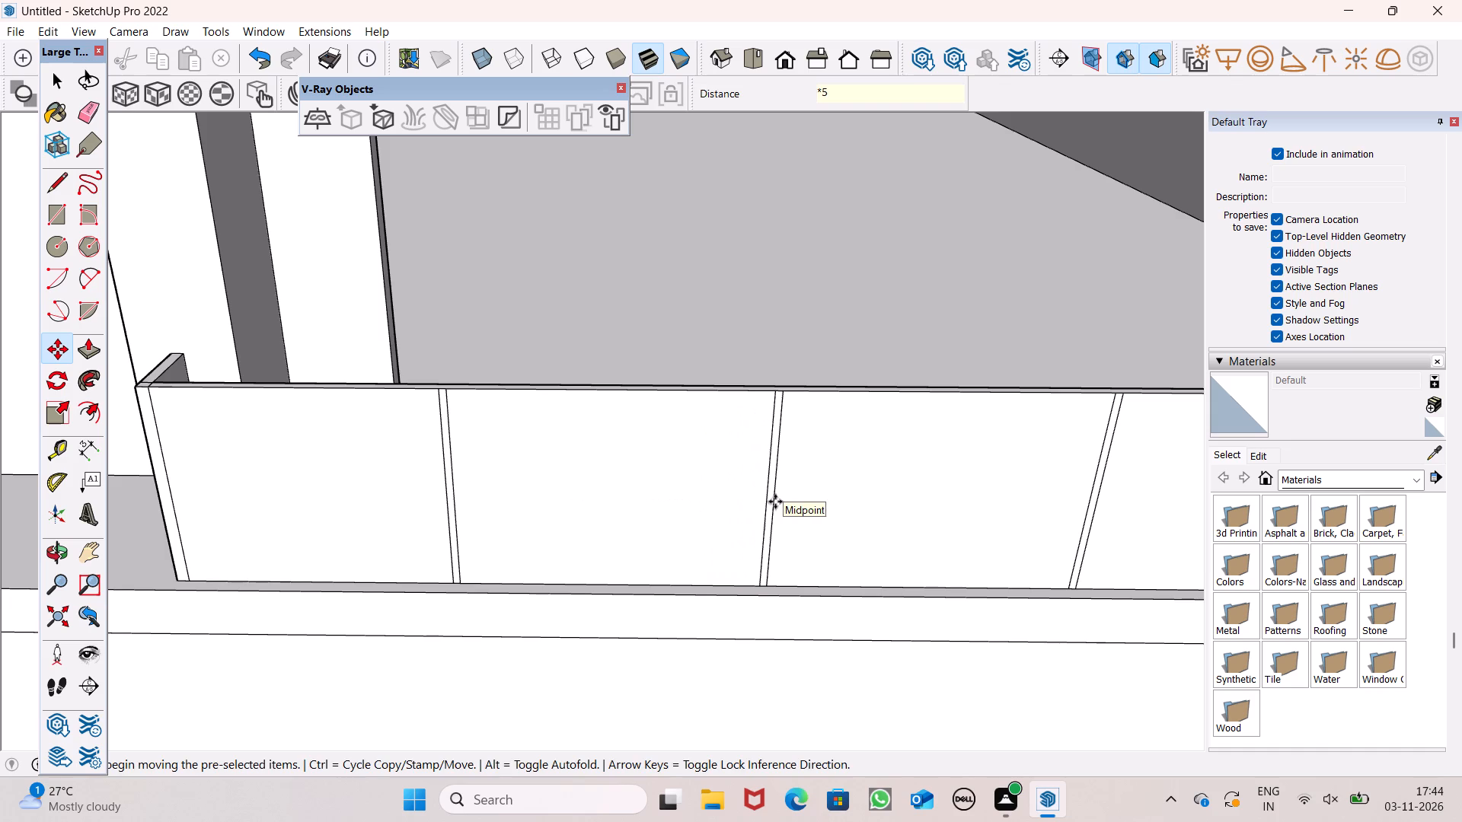
{"action": "key", "text": "space"}
Move the last copied strip on the lowest parapet slightly outward so it sits against the parapet's right end.
{"action": "scroll", "coordinate": [707, 398], "scroll_direction": "down", "scroll_amount": 12}
{"action": "scroll", "coordinate": [671, 311], "scroll_direction": "up", "scroll_amount": 1}
{"action": "scroll", "coordinate": [824, 359], "scroll_direction": "down", "scroll_amount": 1}
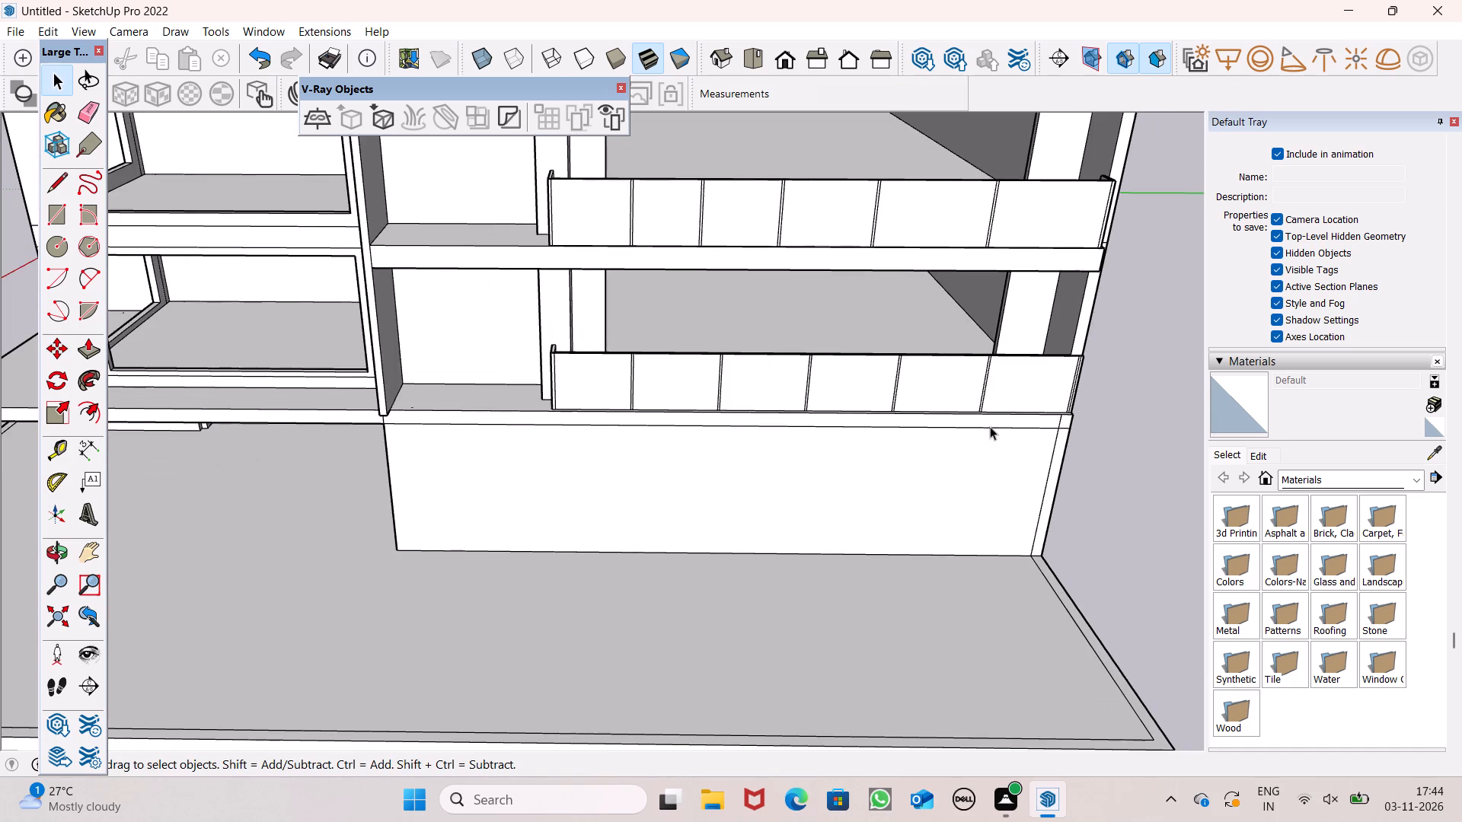
{"action": "middle_click_drag", "start_coordinate": [991, 427], "coordinate": [924, 403]}
{"action": "scroll", "coordinate": [1113, 376], "scroll_direction": "up", "scroll_amount": 7}
{"action": "scroll", "coordinate": [934, 383], "scroll_direction": "up", "scroll_amount": 7}
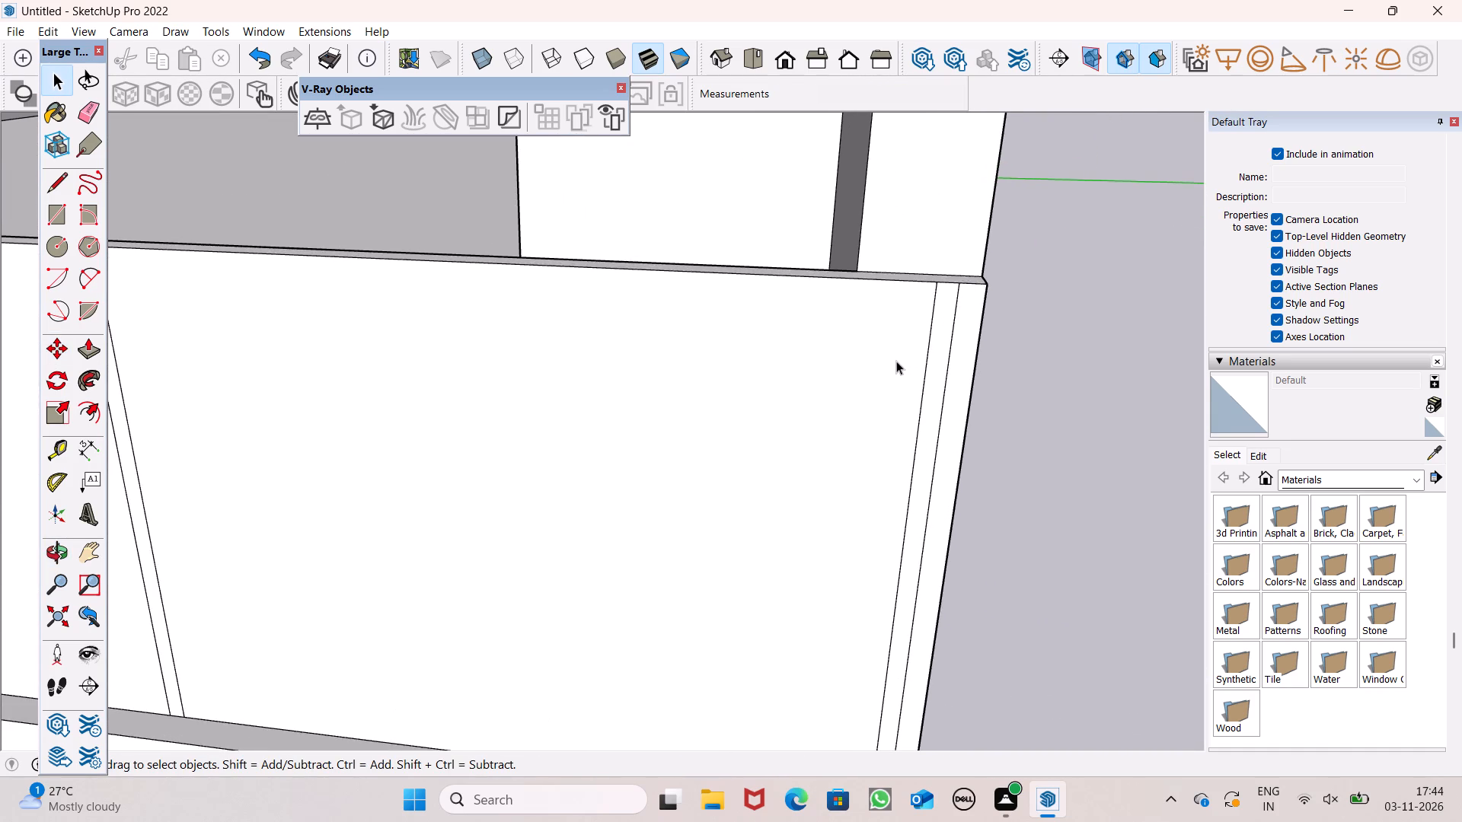
{"action": "scroll", "coordinate": [896, 361], "scroll_direction": "down", "scroll_amount": 3}
{"action": "middle_click_drag", "start_coordinate": [892, 355], "coordinate": [890, 411]}
{"action": "scroll", "coordinate": [890, 411], "scroll_direction": "up", "scroll_amount": 5}
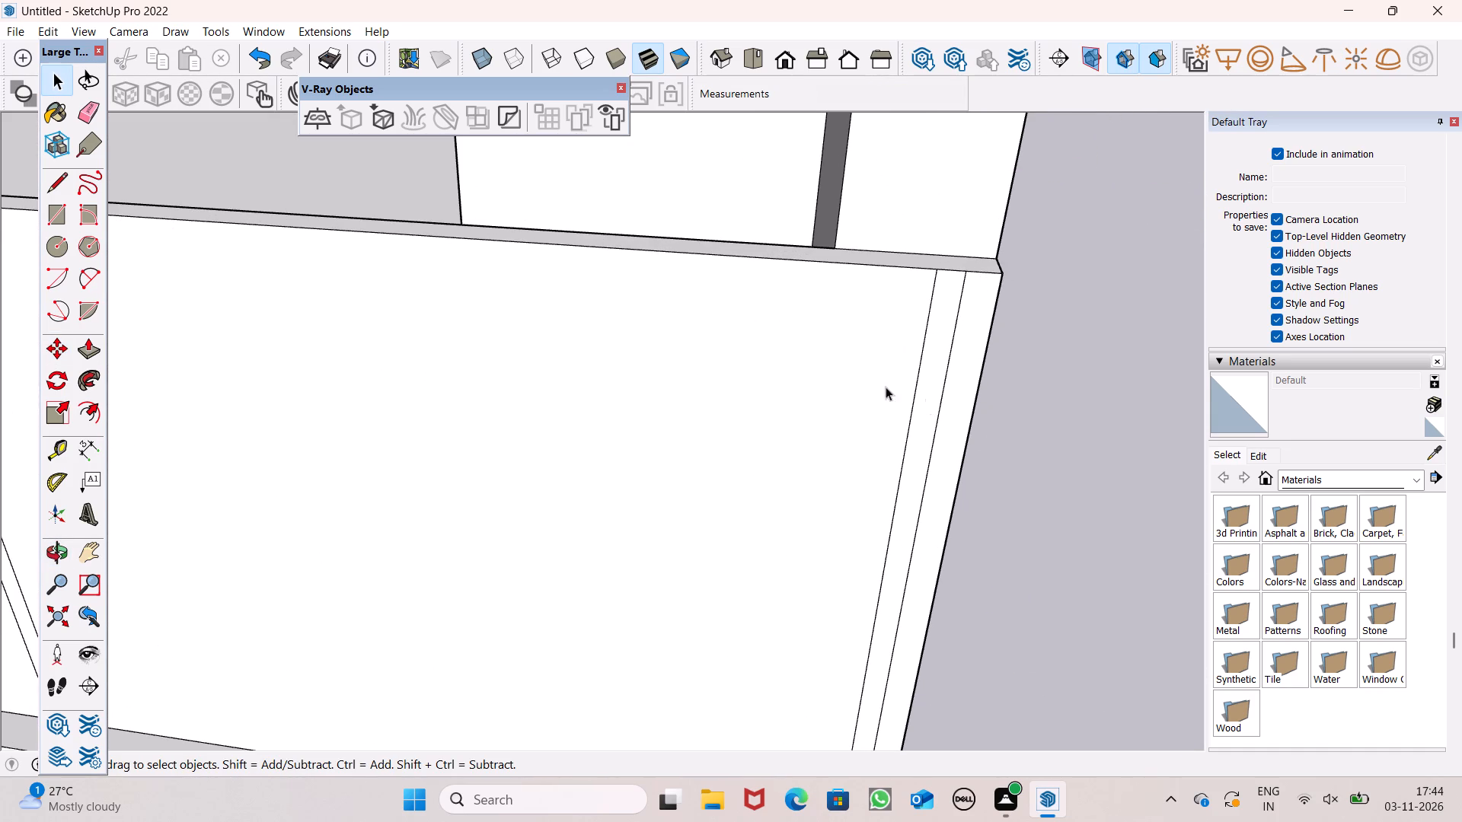
{"action": "left_click", "coordinate": [100, 348]}
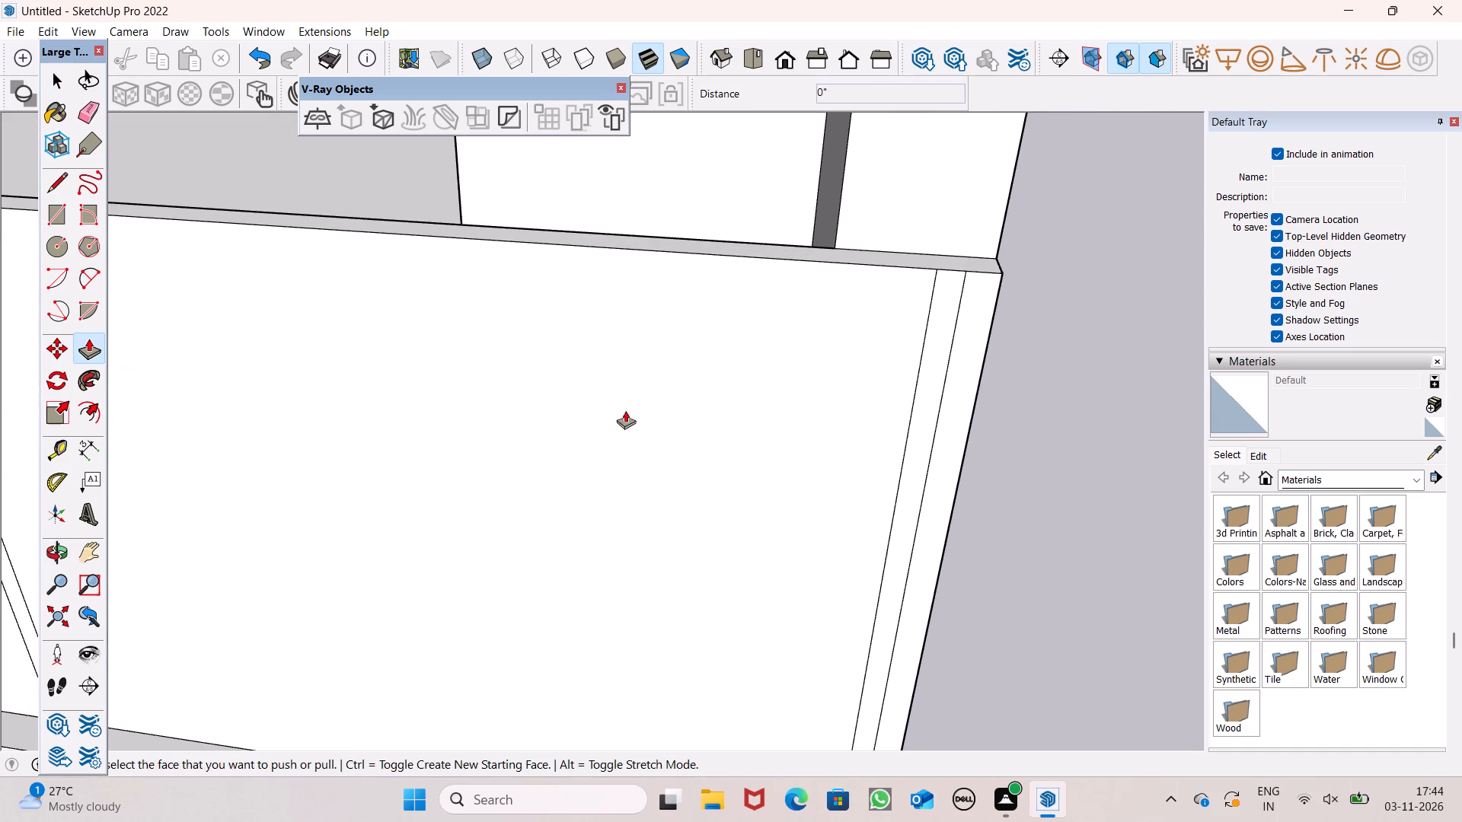
{"action": "key", "text": "space"}
{"action": "double_click", "coordinate": [910, 462]}
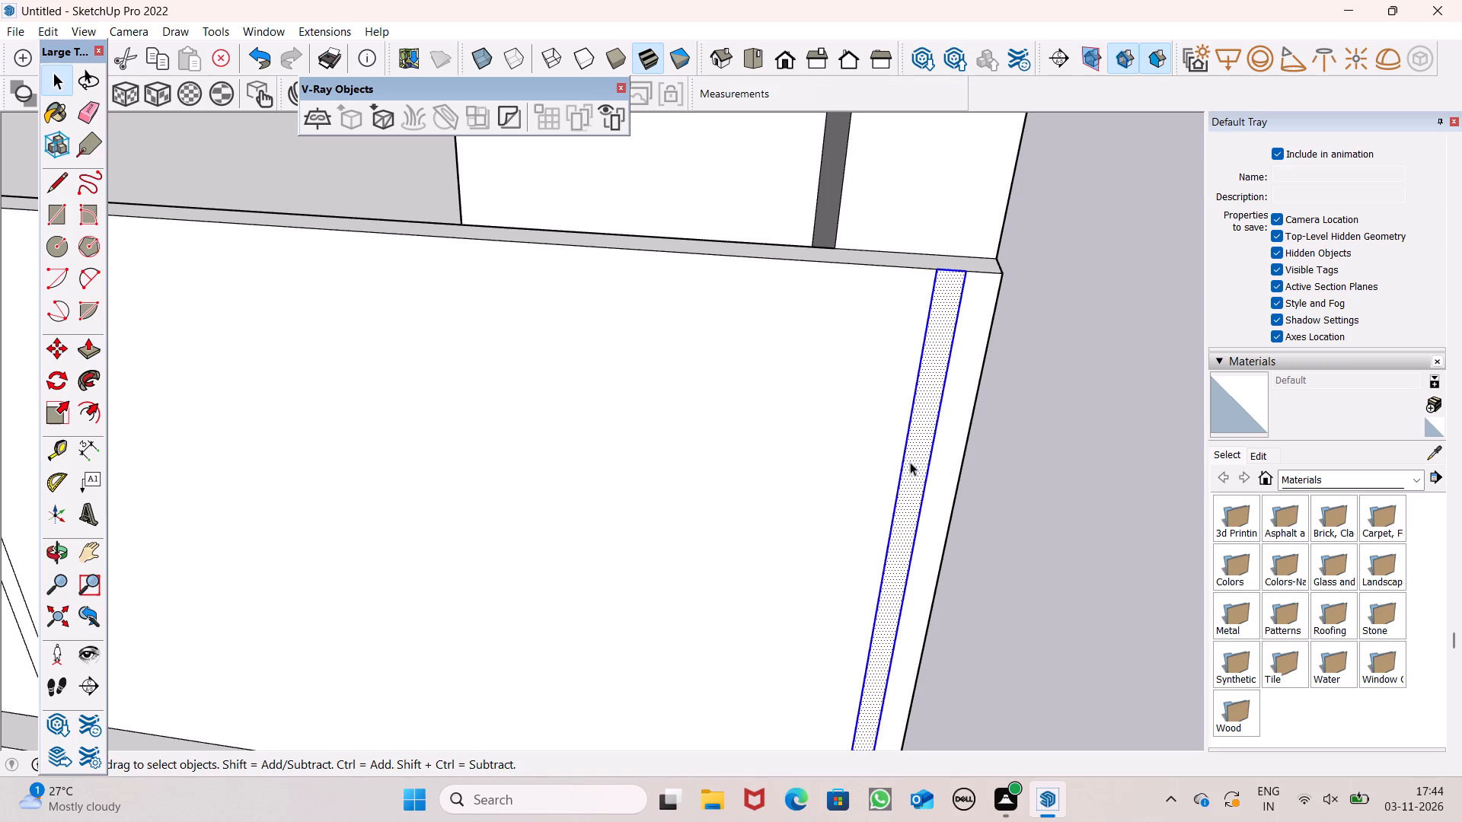
{"action": "key", "text": "m"}
{"action": "key", "text": "Return"}
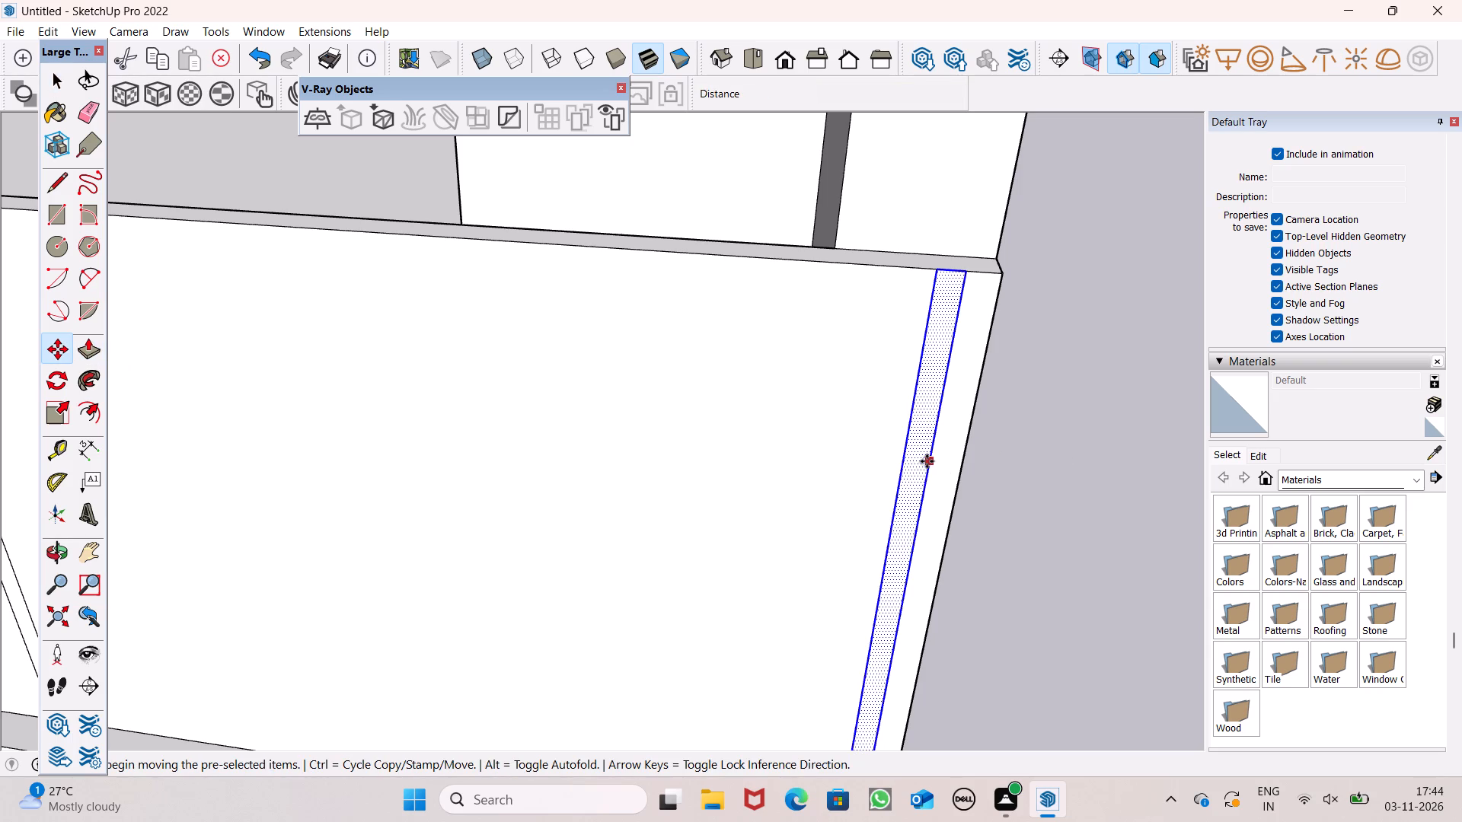
{"action": "left_click_drag", "start_coordinate": [916, 456], "coordinate": [945, 455]}
{"action": "key", "text": "space"}
{"action": "left_click", "coordinate": [1023, 503]}
Push/Pull the strip at the right end of the lowest parapet inward to the parapet's inner edge.
{"action": "left_click", "coordinate": [78, 350]}
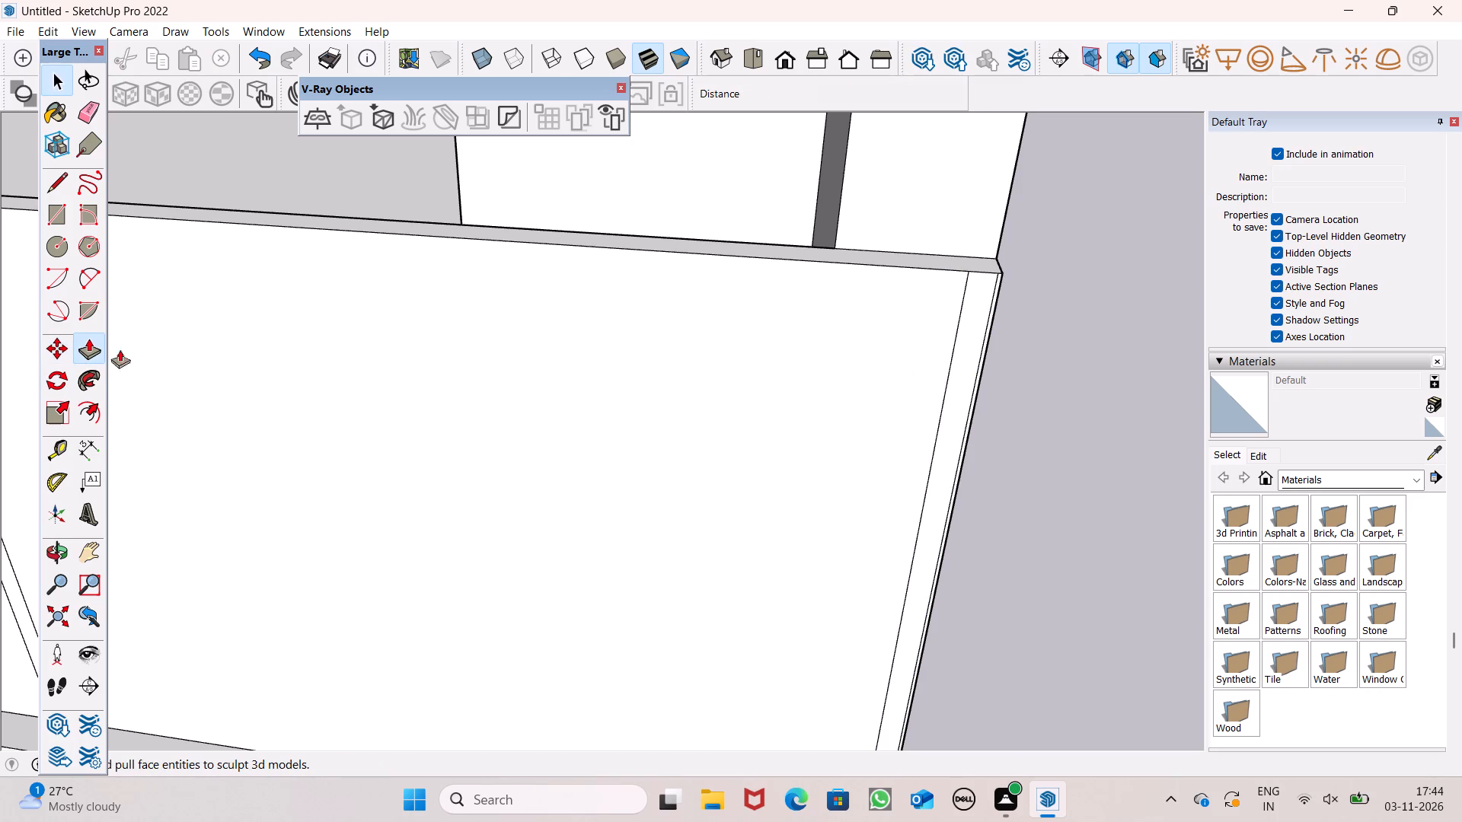
{"action": "scroll", "coordinate": [989, 281], "scroll_direction": "up", "scroll_amount": 6}
{"action": "scroll", "coordinate": [978, 279], "scroll_direction": "down", "scroll_amount": 5}
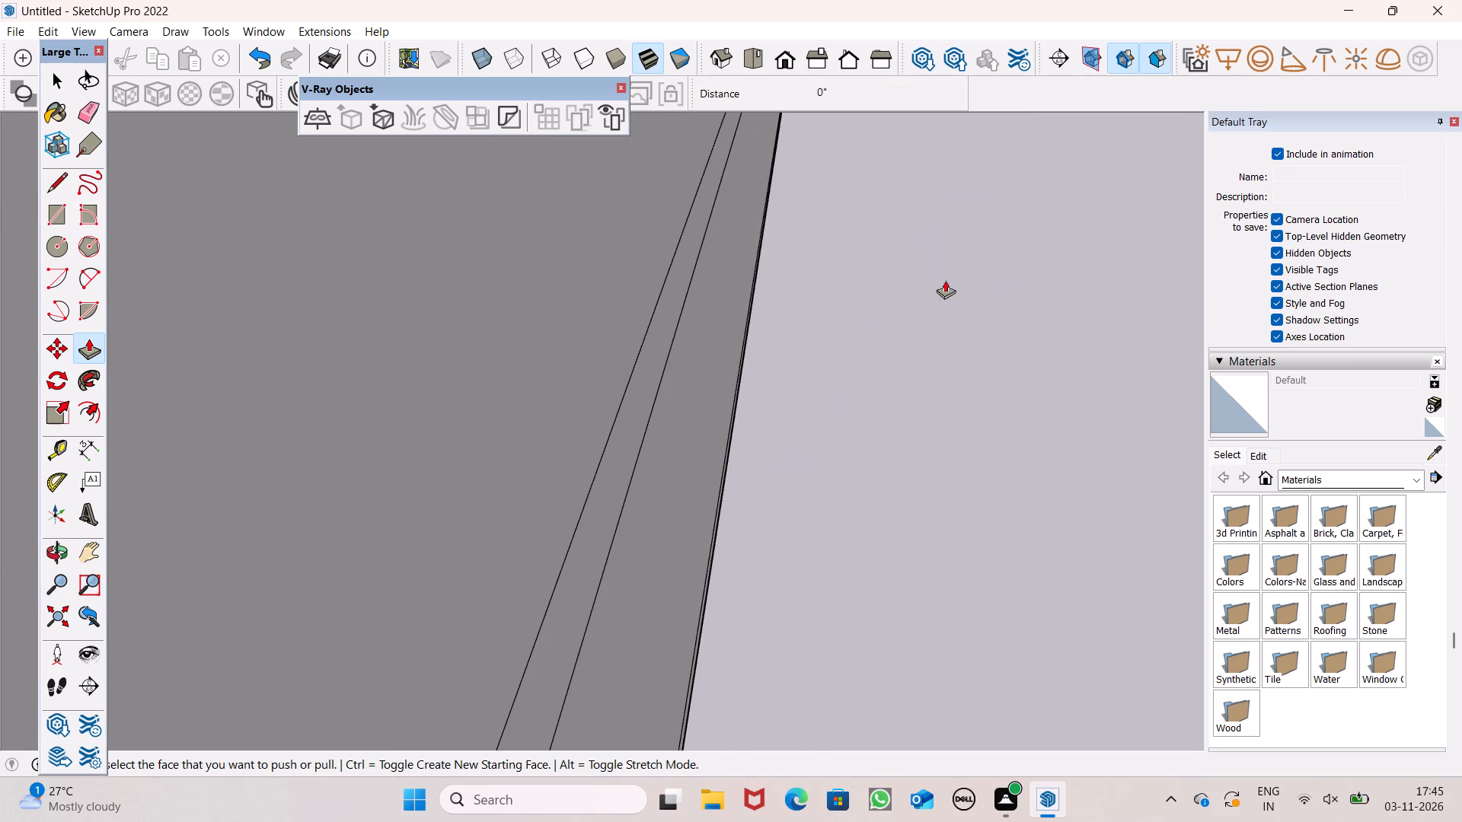
{"action": "scroll", "coordinate": [893, 285], "scroll_direction": "down", "scroll_amount": 1}
{"action": "scroll", "coordinate": [723, 250], "scroll_direction": "up", "scroll_amount": 6}
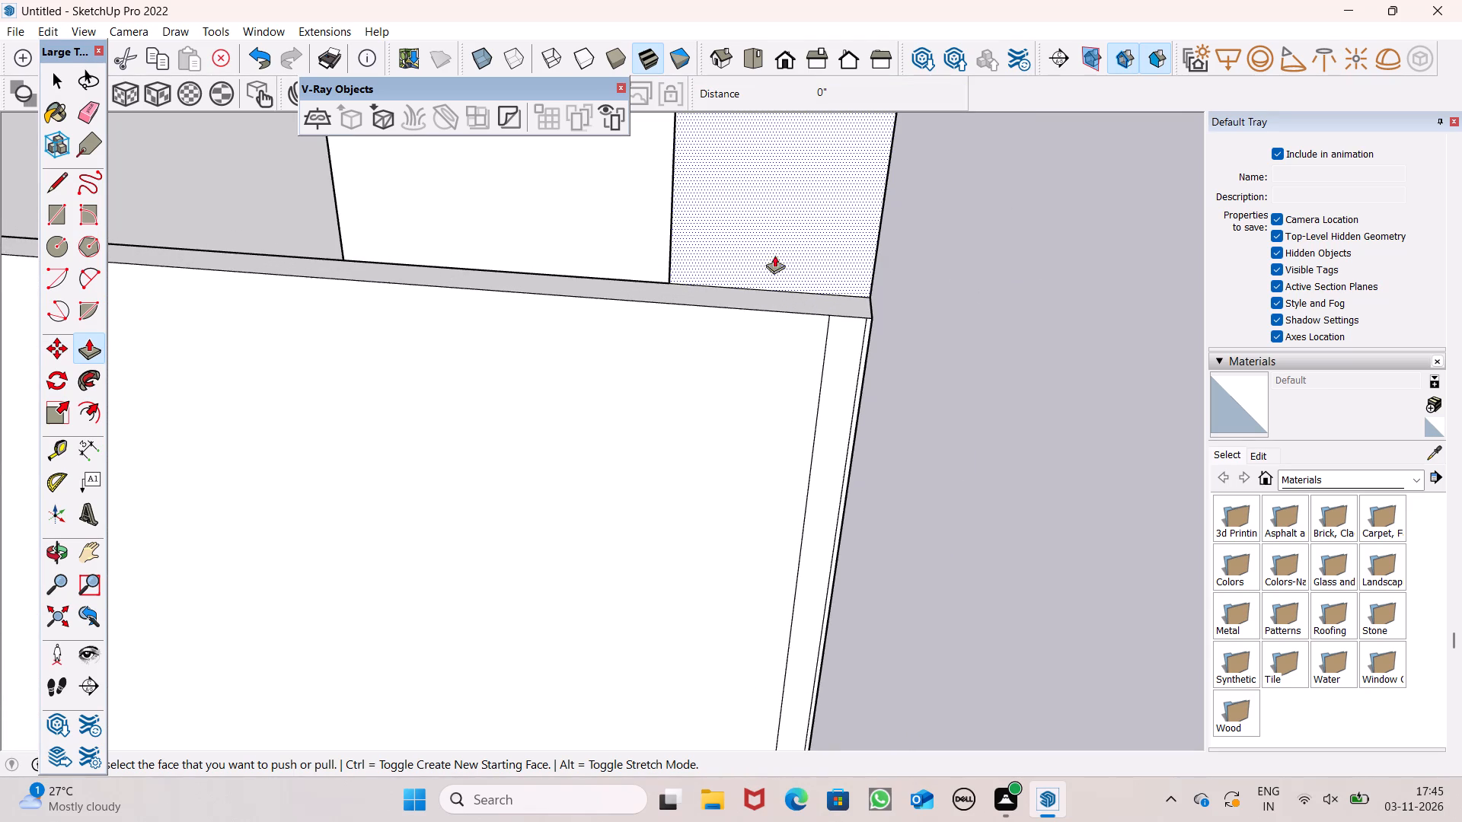
{"action": "scroll", "coordinate": [802, 267], "scroll_direction": "up", "scroll_amount": 7}
{"action": "scroll", "coordinate": [872, 324], "scroll_direction": "up", "scroll_amount": 1}
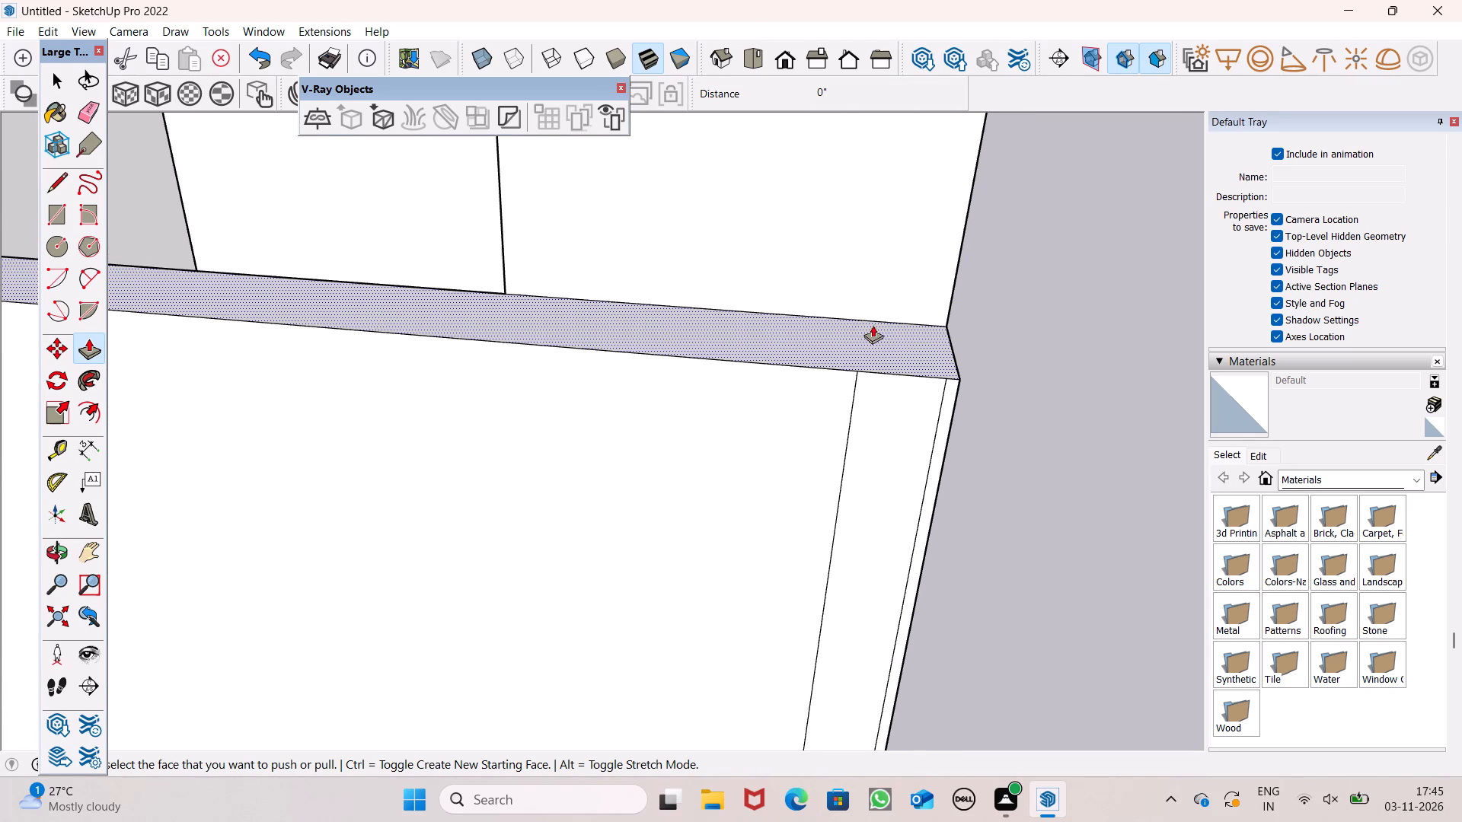
{"action": "left_click_drag", "start_coordinate": [889, 387], "coordinate": [860, 328]}
{"action": "key", "text": "space"}
Push/Pull the first vertical strip from the left on the lowest parapet 2 5/16" inward to its inner edge, keeping the starting face.
{"action": "scroll", "coordinate": [846, 315], "scroll_direction": "down", "scroll_amount": 13}
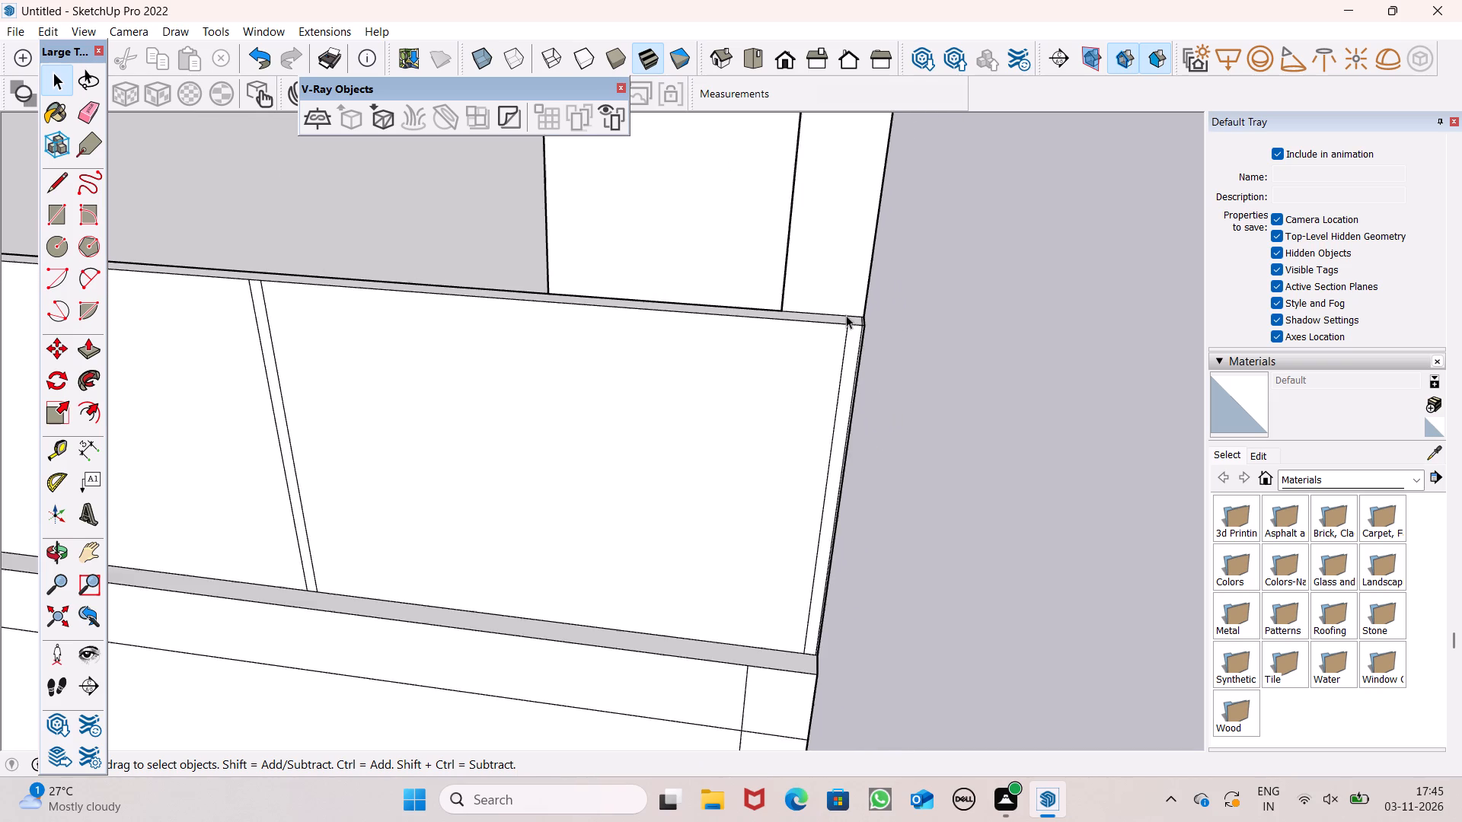
{"action": "scroll", "coordinate": [846, 315], "scroll_direction": "down", "scroll_amount": 6}
{"action": "scroll", "coordinate": [910, 317], "scroll_direction": "down", "scroll_amount": 10}
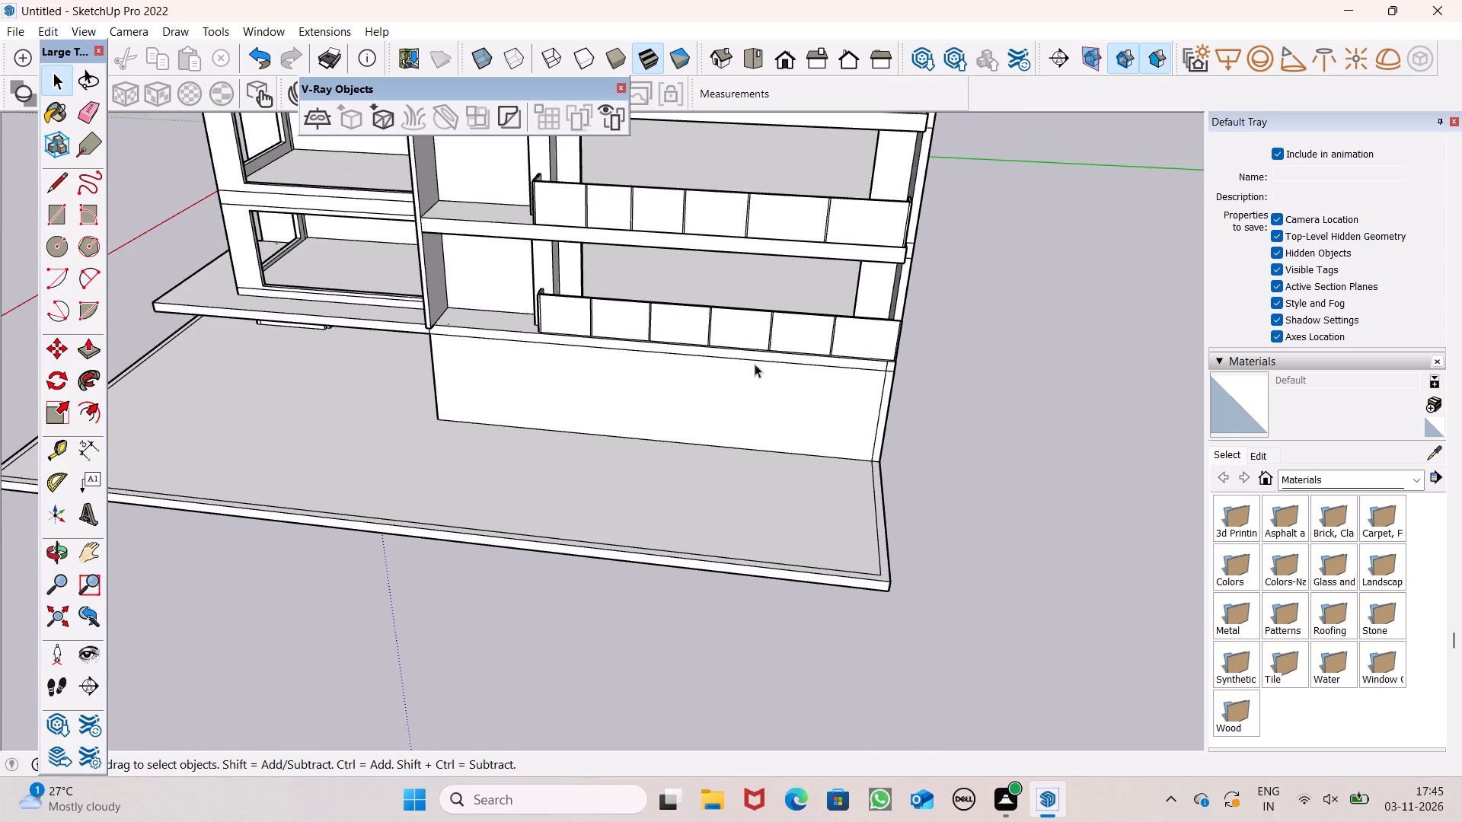
{"action": "middle_click_drag", "start_coordinate": [755, 364], "coordinate": [851, 422]}
{"action": "scroll", "coordinate": [622, 462], "scroll_direction": "down", "scroll_amount": 5}
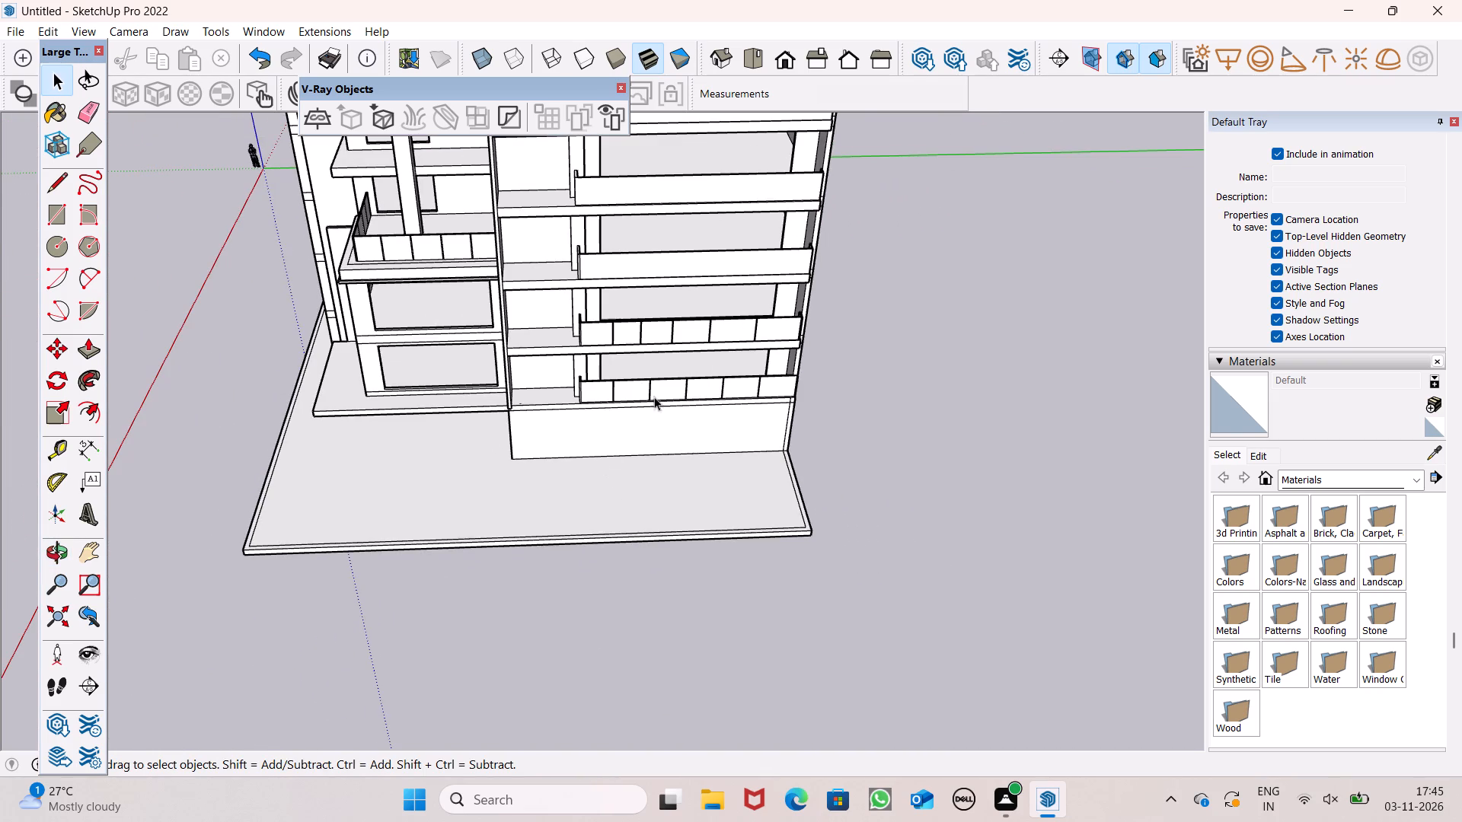
{"action": "scroll", "coordinate": [689, 363], "scroll_direction": "up", "scroll_amount": 14}
{"action": "scroll", "coordinate": [732, 406], "scroll_direction": "up", "scroll_amount": 8}
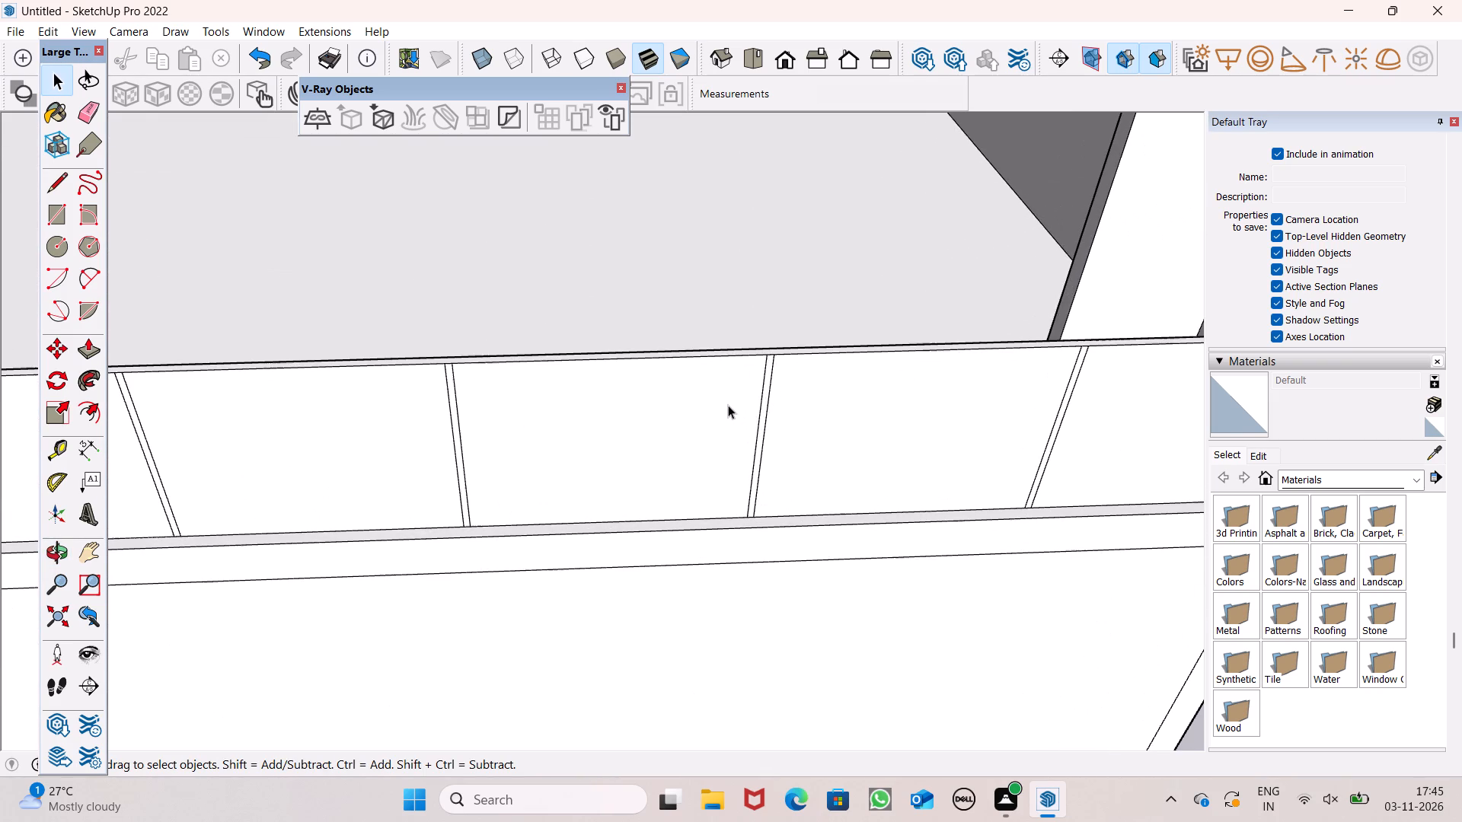
{"action": "scroll", "coordinate": [676, 380], "scroll_direction": "down", "scroll_amount": 6}
{"action": "scroll", "coordinate": [739, 415], "scroll_direction": "down", "scroll_amount": 6}
{"action": "scroll", "coordinate": [415, 395], "scroll_direction": "up", "scroll_amount": 8}
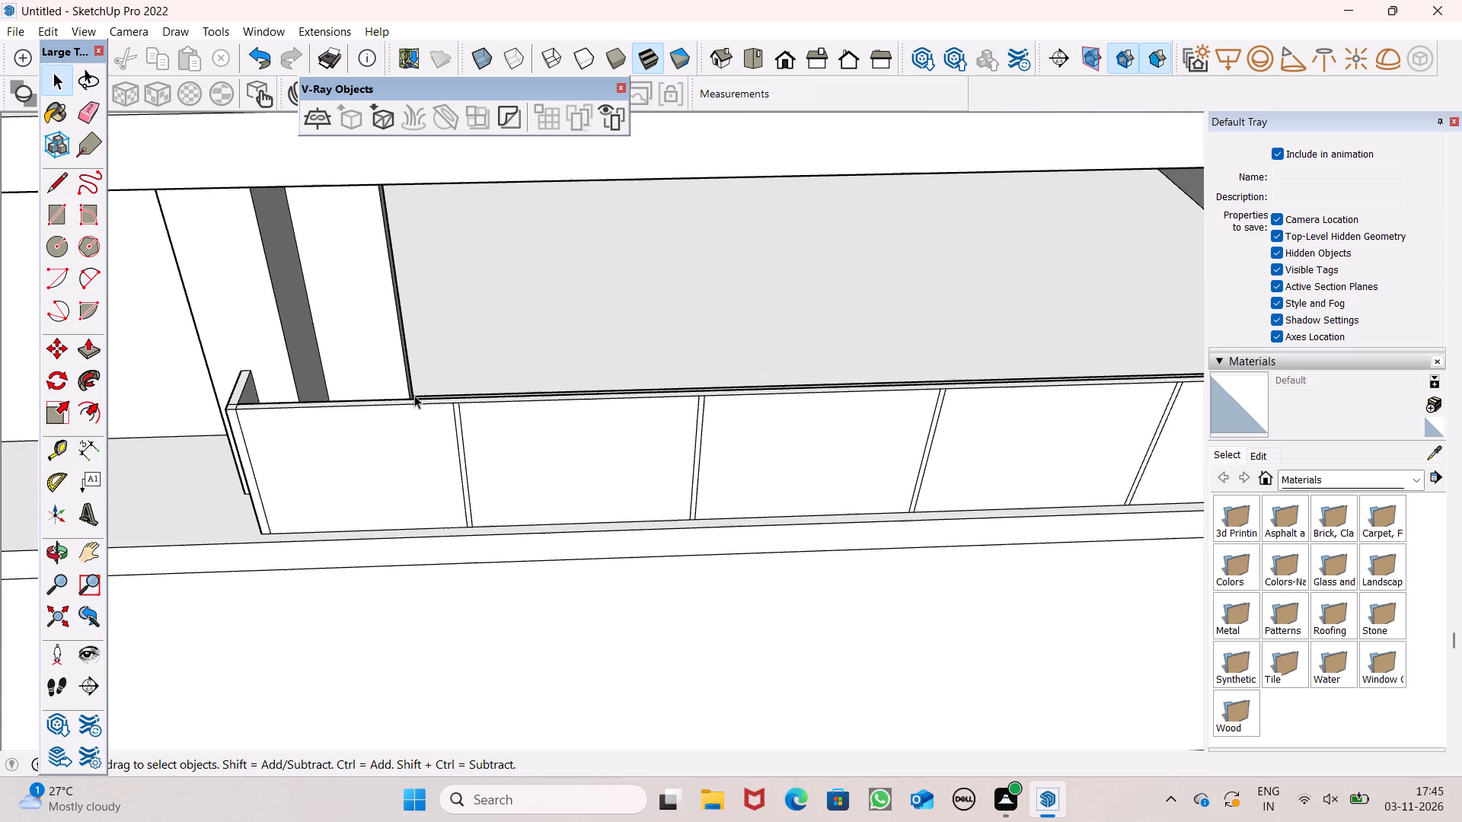
{"action": "scroll", "coordinate": [442, 400], "scroll_direction": "up", "scroll_amount": 7}
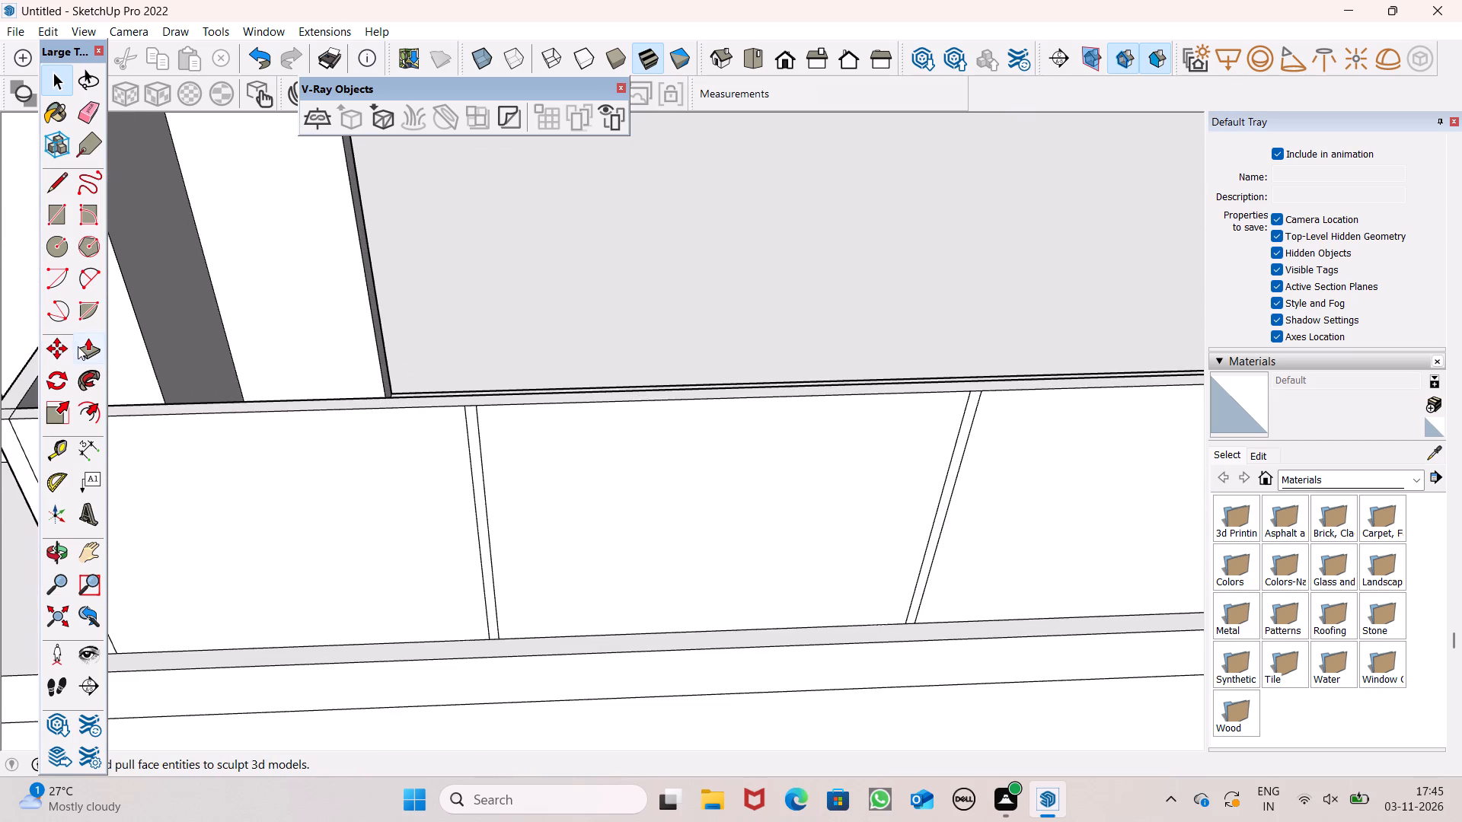
{"action": "left_click", "coordinate": [78, 346]}
{"action": "scroll", "coordinate": [527, 372], "scroll_direction": "up", "scroll_amount": 5}
{"action": "scroll", "coordinate": [484, 422], "scroll_direction": "down", "scroll_amount": 3}
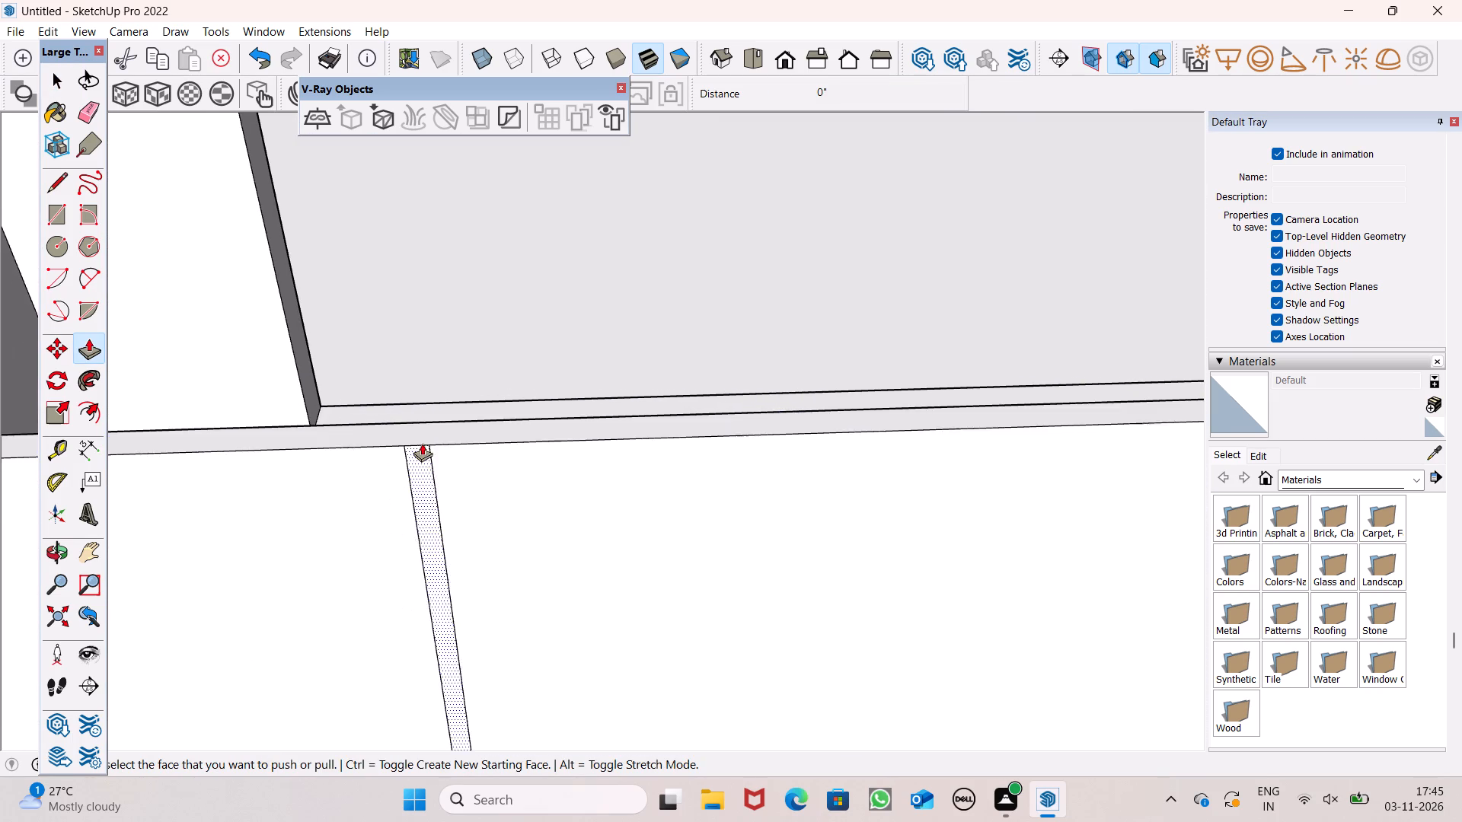
{"action": "scroll", "coordinate": [422, 443], "scroll_direction": "up", "scroll_amount": 18}
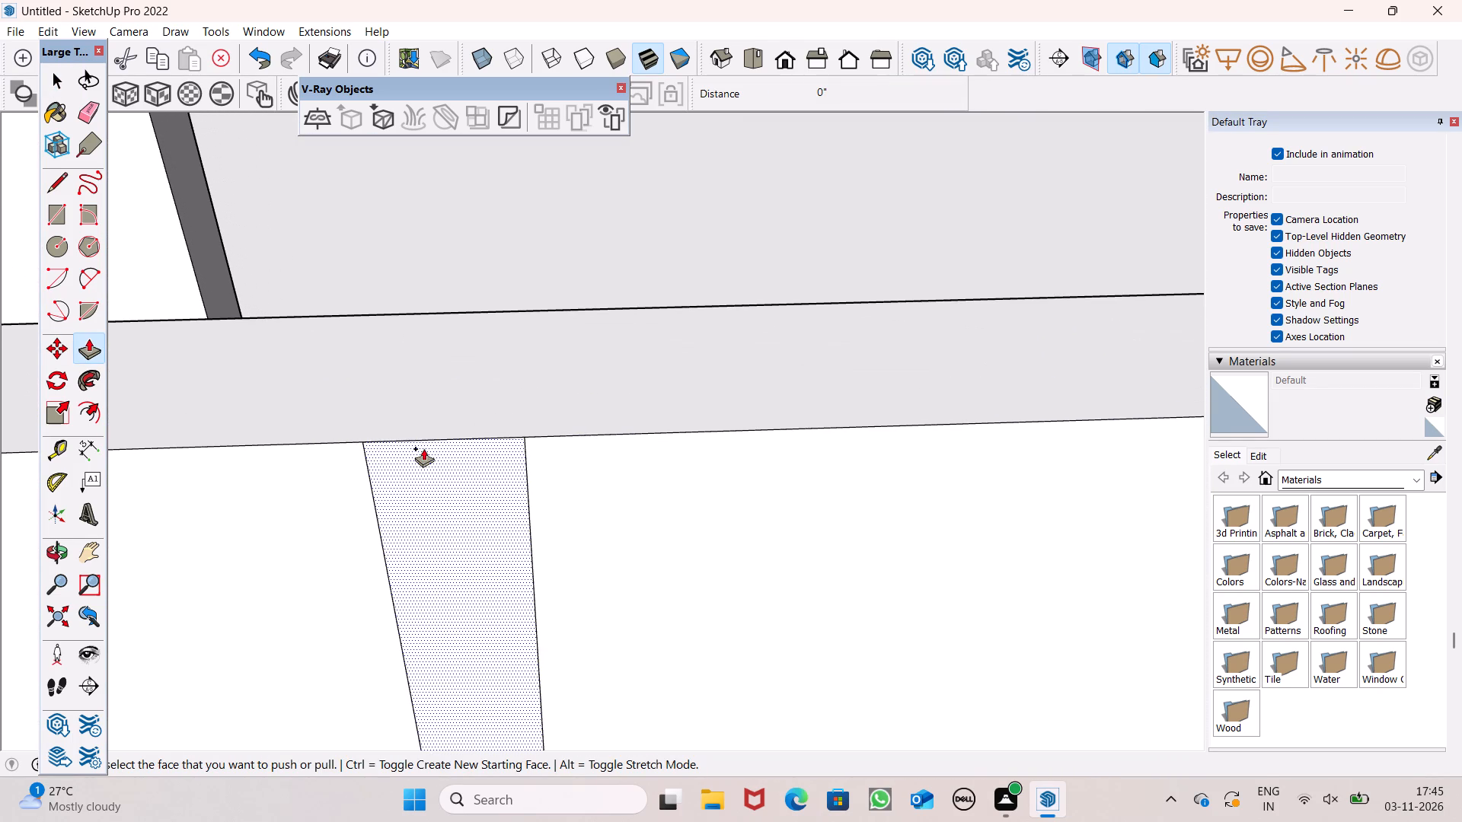
{"action": "left_click_drag", "start_coordinate": [428, 448], "coordinate": [534, 311]}
{"action": "scroll", "coordinate": [395, 346], "scroll_direction": "down", "scroll_amount": 2}
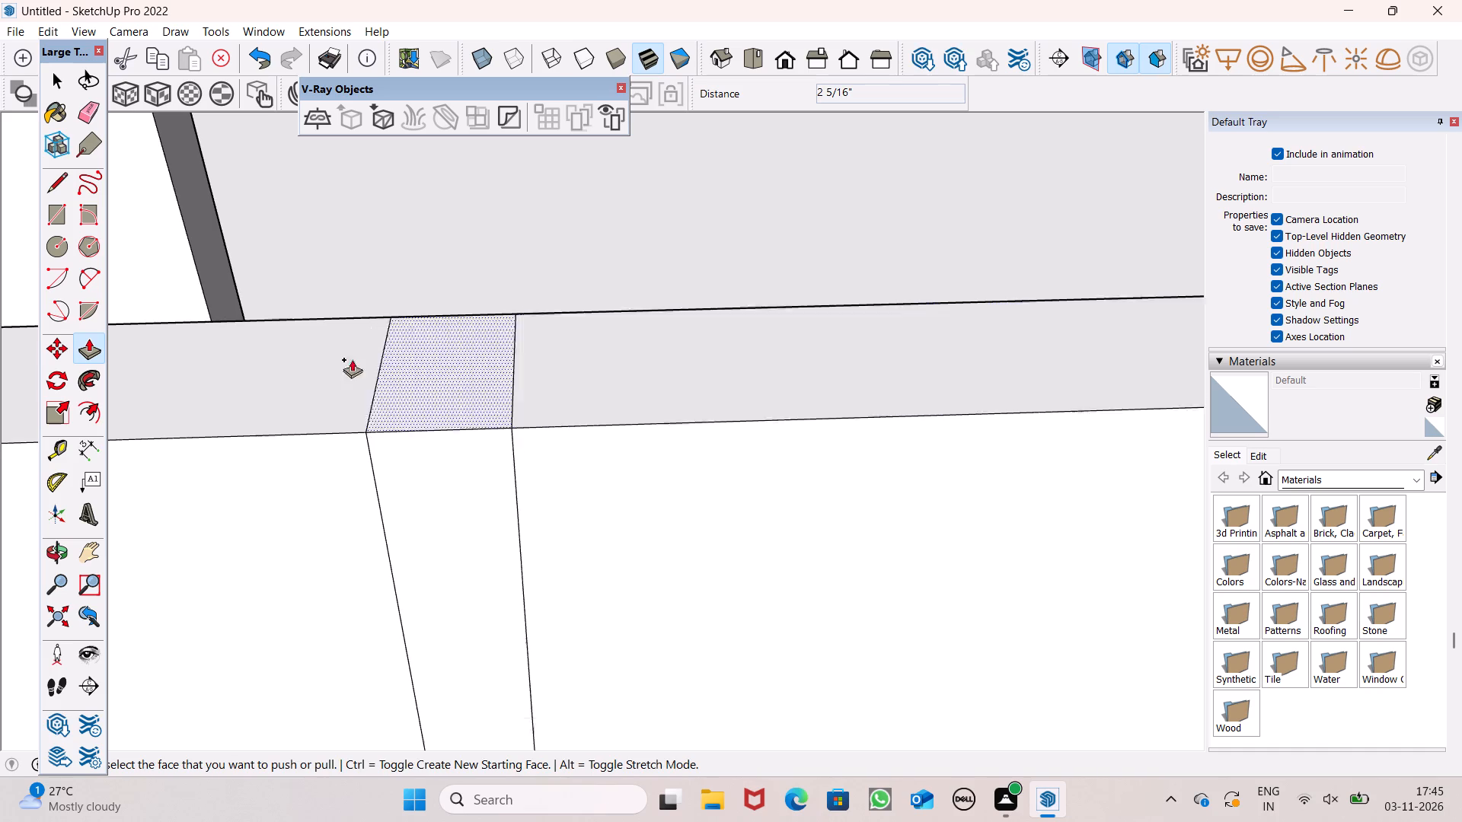
{"action": "scroll", "coordinate": [352, 359], "scroll_direction": "down", "scroll_amount": 11}
{"action": "scroll", "coordinate": [266, 375], "scroll_direction": "down", "scroll_amount": 7}
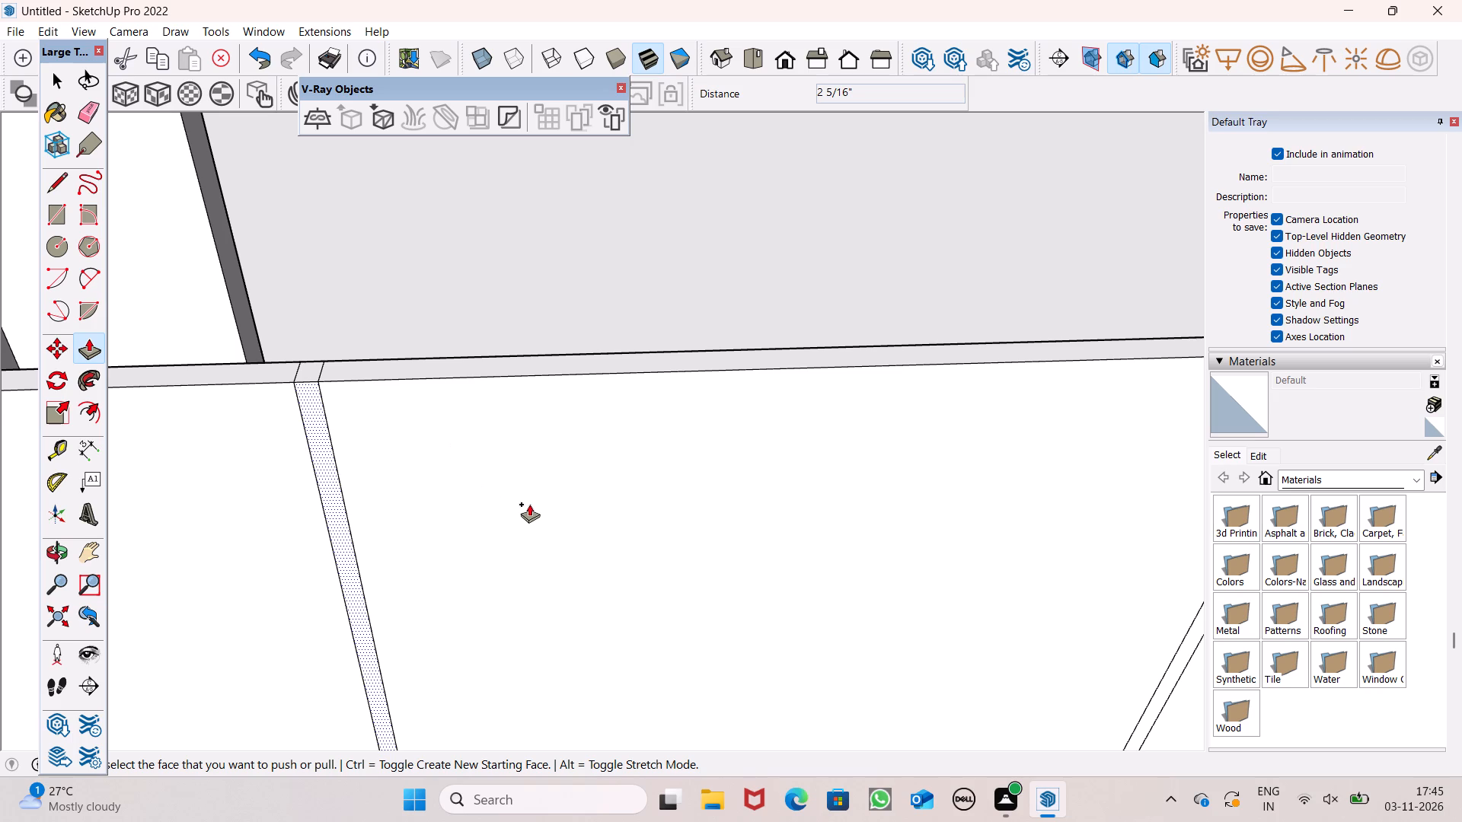
{"action": "scroll", "coordinate": [425, 451], "scroll_direction": "down", "scroll_amount": 11}
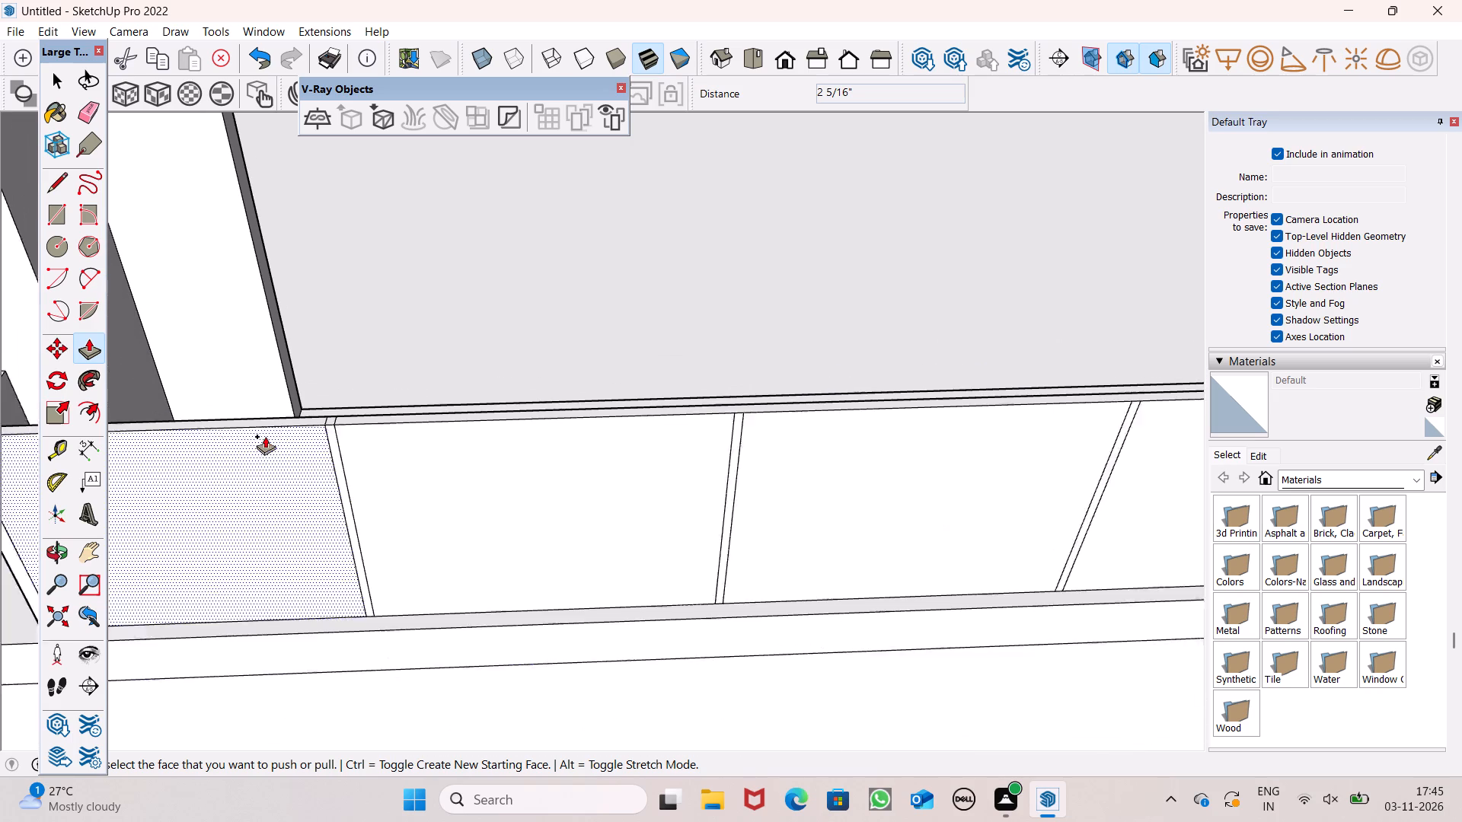
Push/Pull the second vertical strip from the left on the lowest parapet 2 5/16" inward to its inner edge, keeping the starting face.
{"action": "scroll", "coordinate": [265, 436], "scroll_direction": "down", "scroll_amount": 1}
{"action": "scroll", "coordinate": [570, 411], "scroll_direction": "up", "scroll_amount": 7}
{"action": "scroll", "coordinate": [692, 479], "scroll_direction": "down", "scroll_amount": 1}
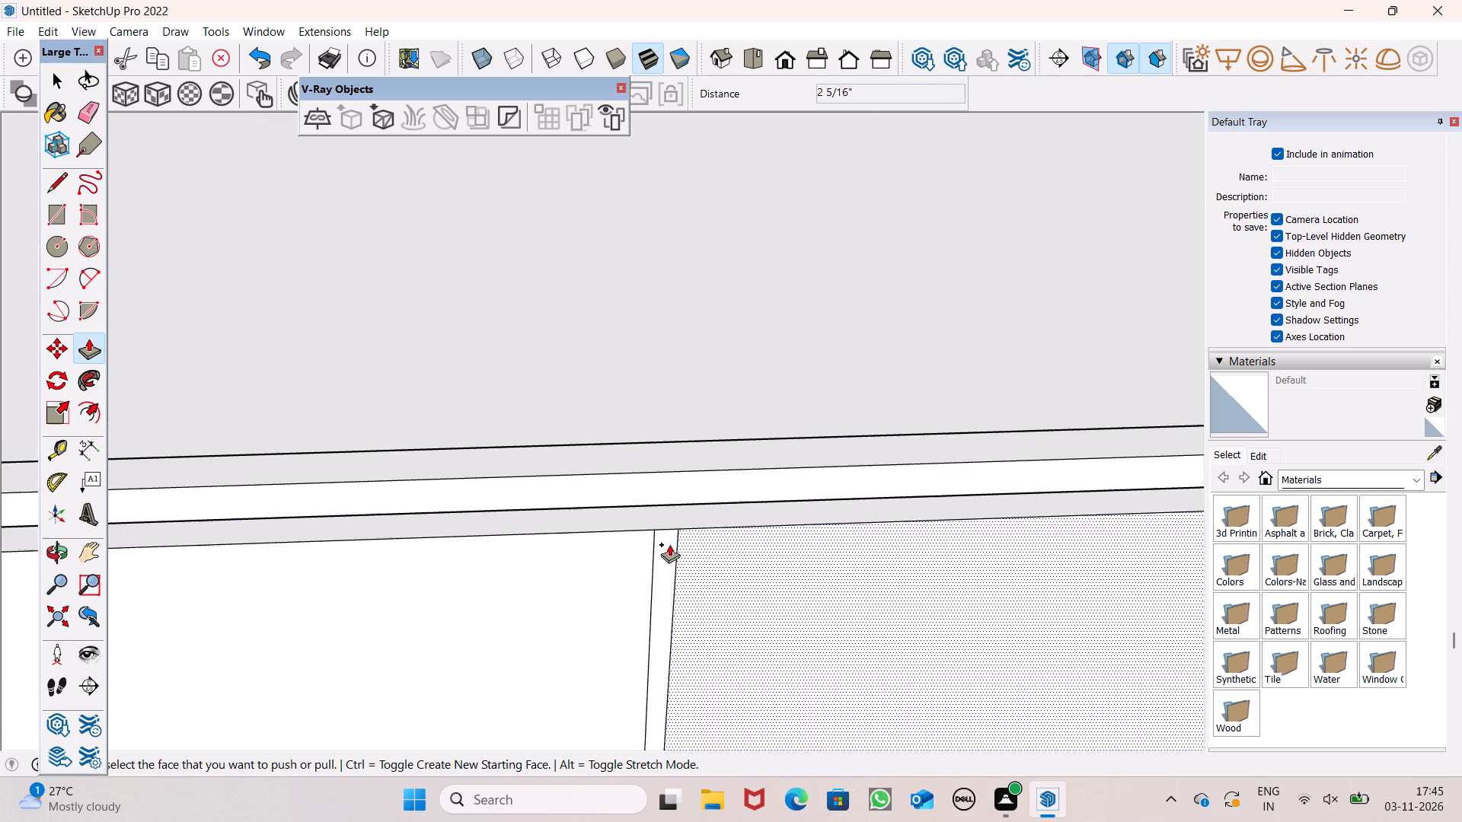
{"action": "scroll", "coordinate": [665, 550], "scroll_direction": "up", "scroll_amount": 7}
{"action": "scroll", "coordinate": [678, 459], "scroll_direction": "down", "scroll_amount": 6}
{"action": "middle_click_drag", "start_coordinate": [716, 510], "coordinate": [674, 543]}
{"action": "scroll", "coordinate": [678, 543], "scroll_direction": "up", "scroll_amount": 4}
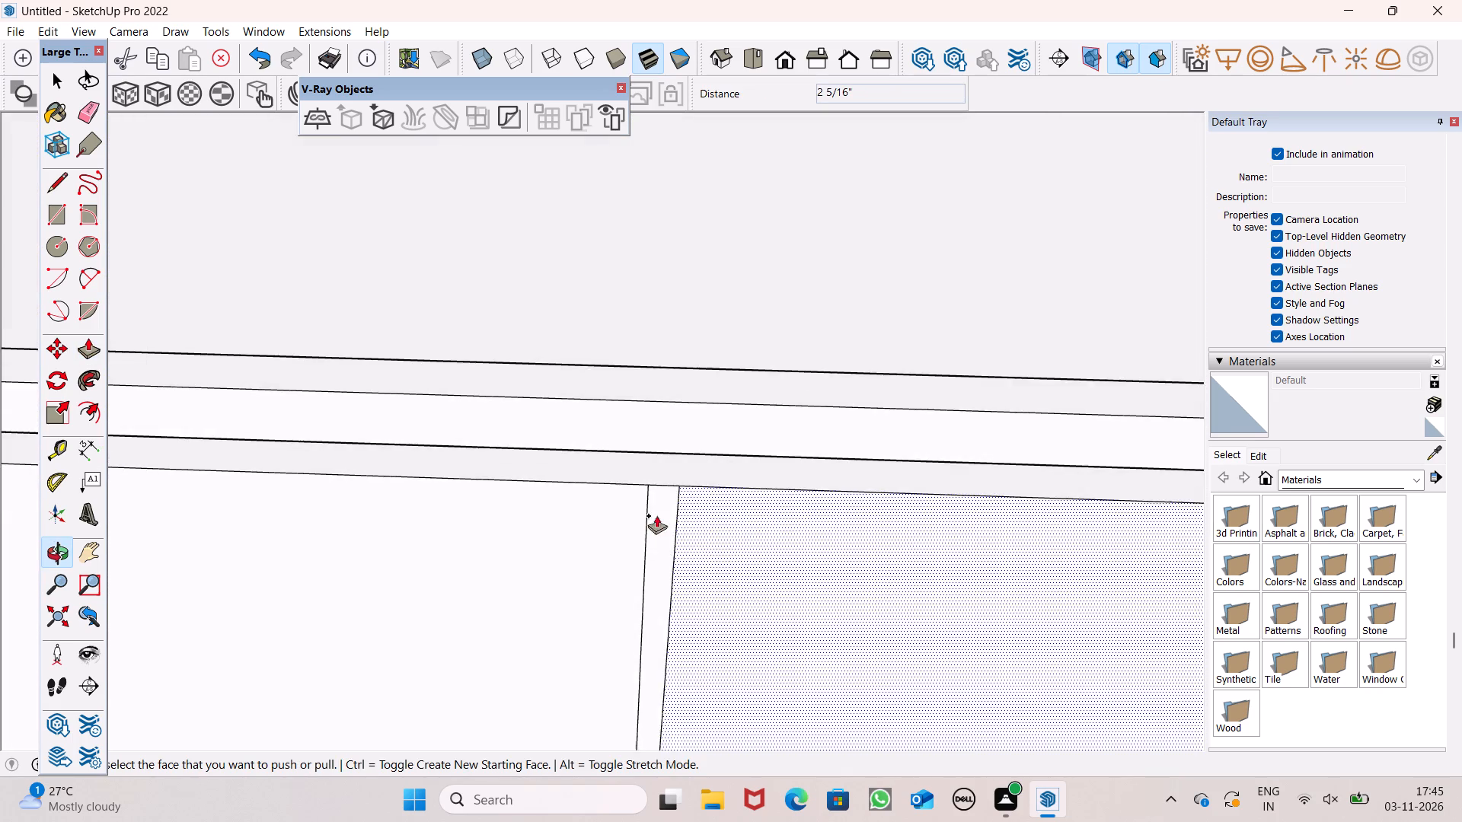
{"action": "scroll", "coordinate": [656, 515], "scroll_direction": "up", "scroll_amount": 4}
{"action": "left_click_drag", "start_coordinate": [664, 464], "coordinate": [693, 430]}
{"action": "key", "text": "ctrl+z"}
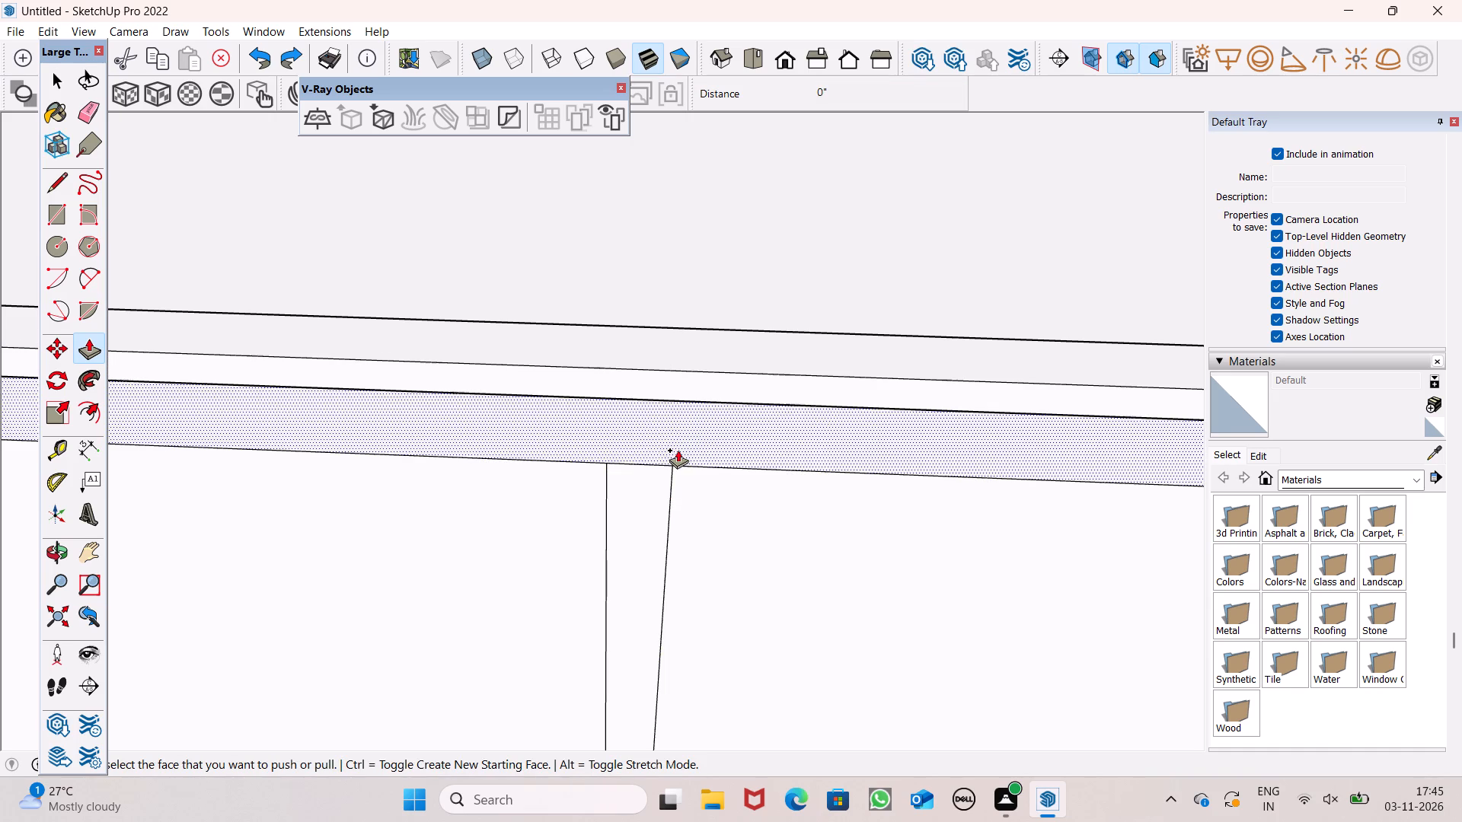
{"action": "left_click_drag", "start_coordinate": [662, 472], "coordinate": [694, 400]}
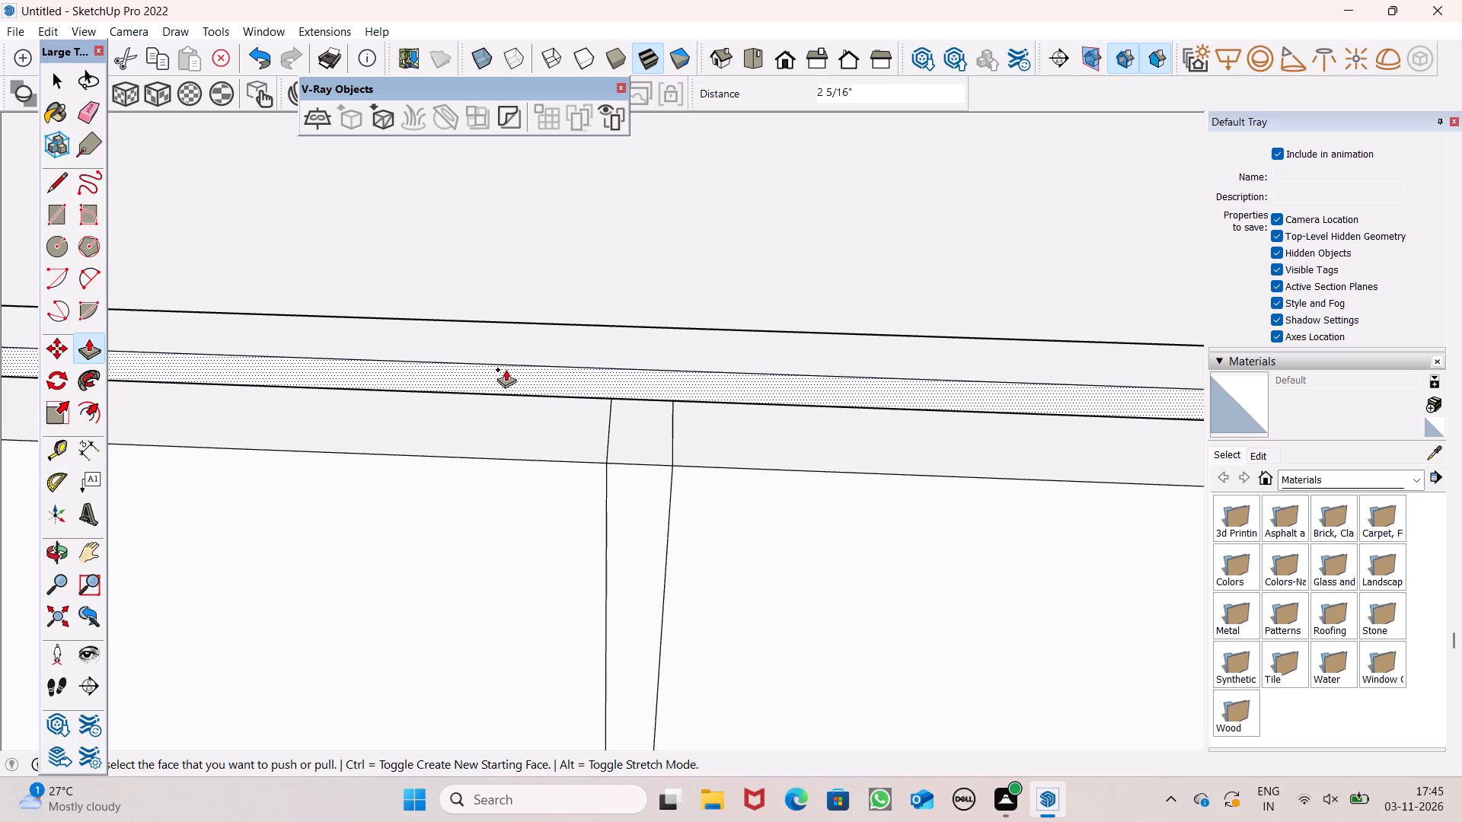
Push/Pull the third vertical strip from the left on the lowest parapet 2 5/16" inward to its inner edge, keeping the starting face.
{"action": "scroll", "coordinate": [477, 377], "scroll_direction": "down", "scroll_amount": 6}
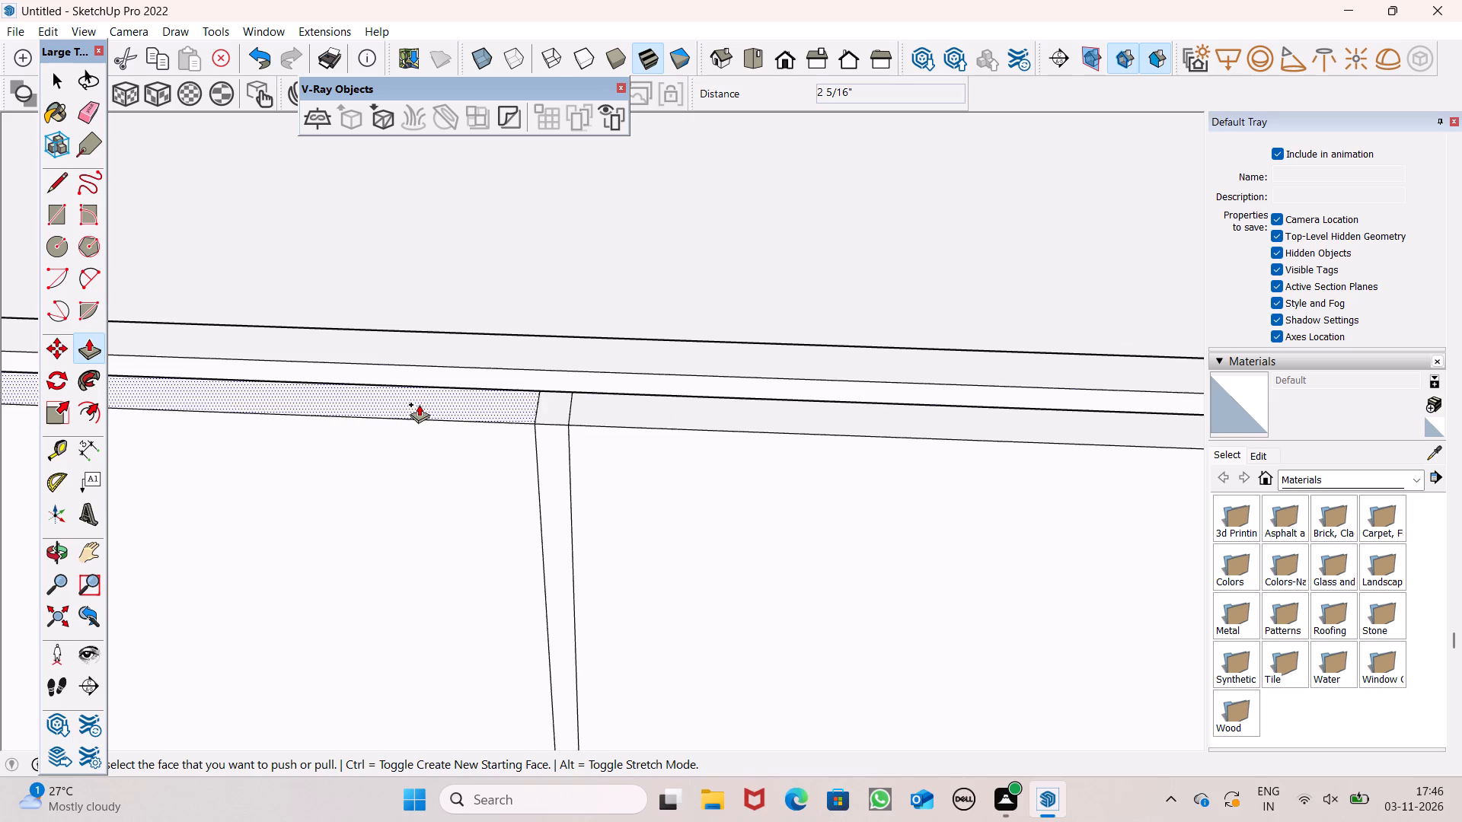
{"action": "scroll", "coordinate": [419, 404], "scroll_direction": "down", "scroll_amount": 6}
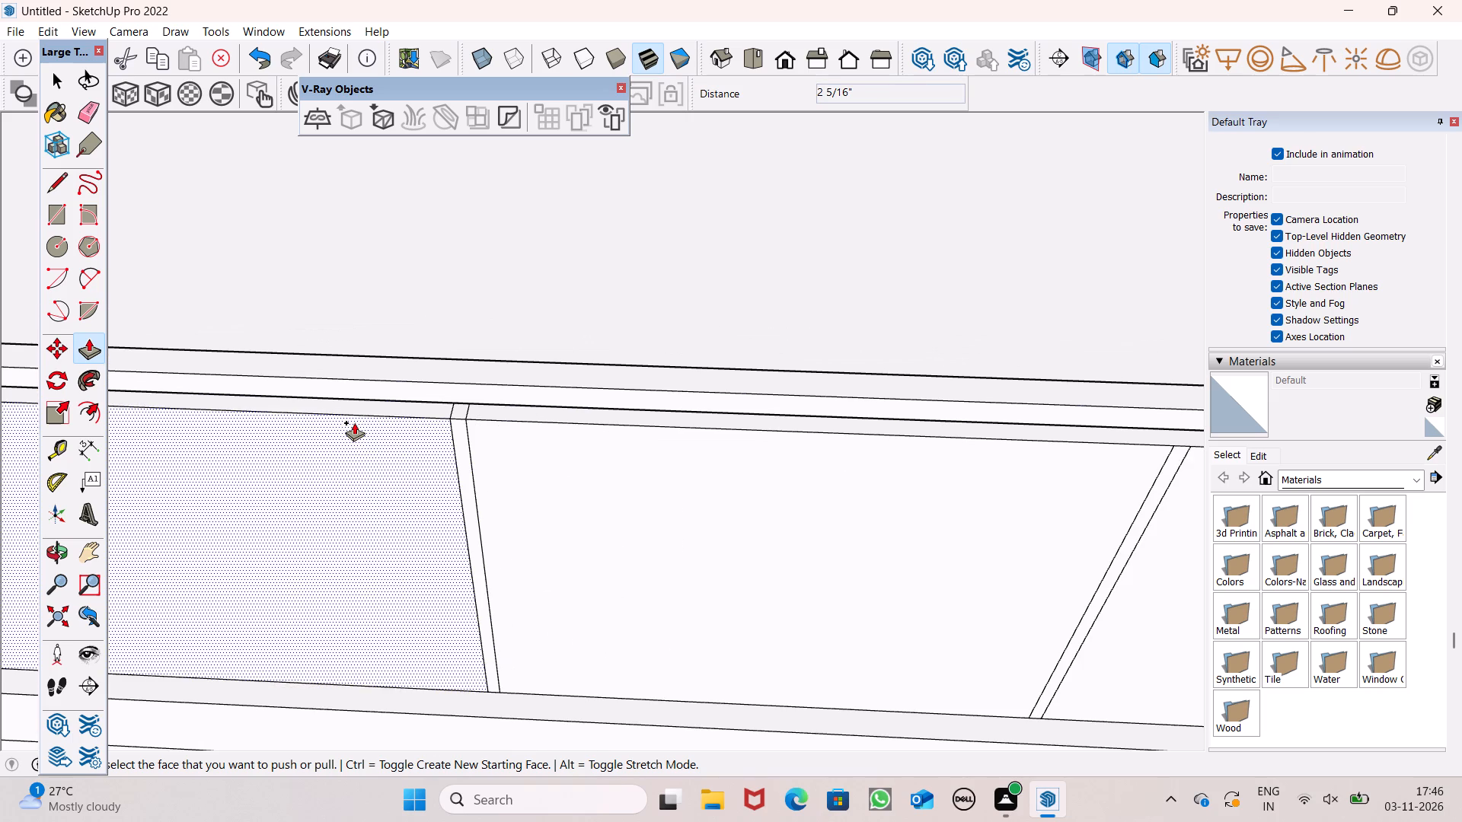
{"action": "scroll", "coordinate": [269, 438], "scroll_direction": "down", "scroll_amount": 4}
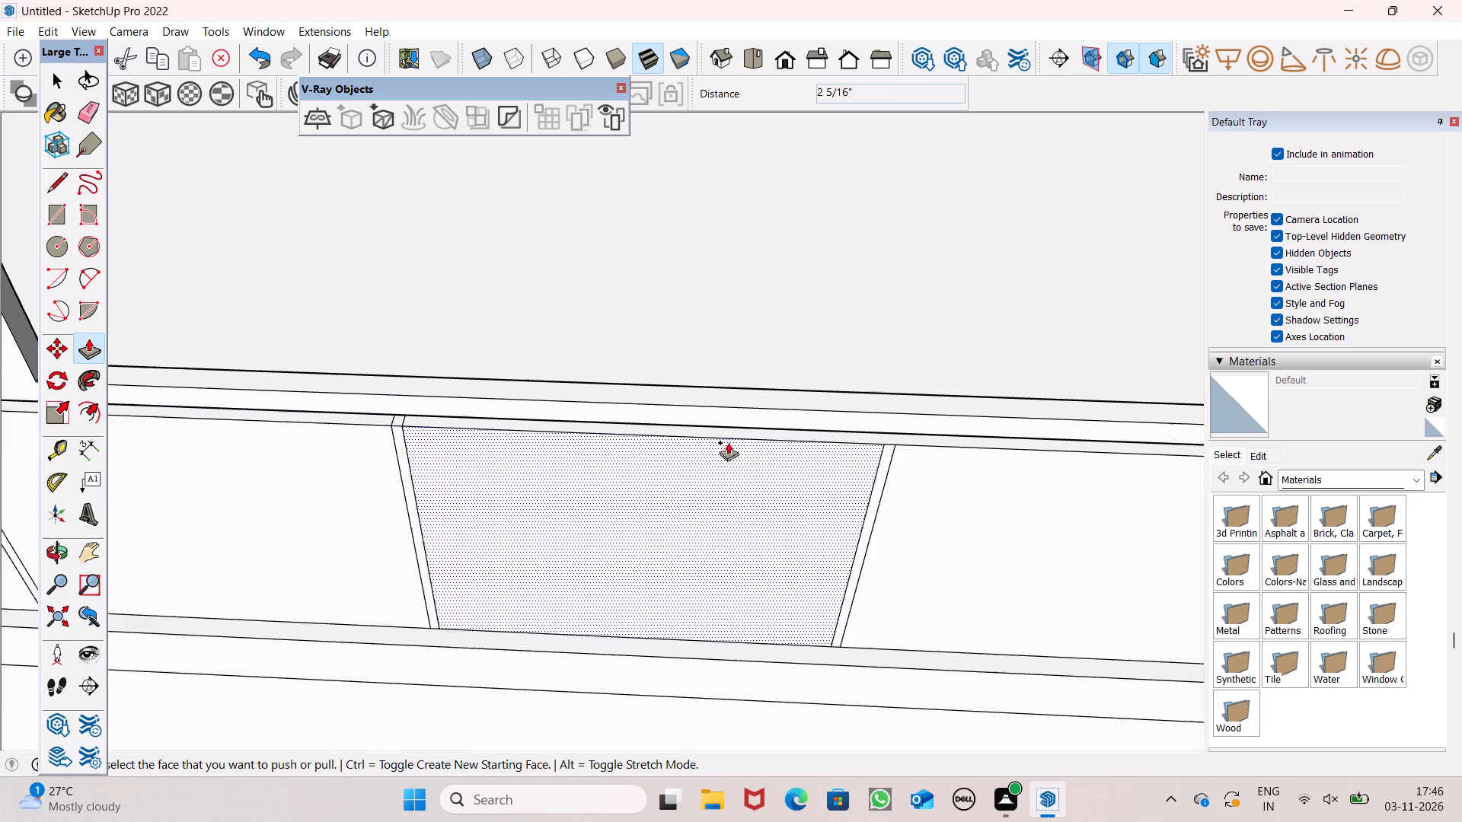
{"action": "scroll", "coordinate": [873, 443], "scroll_direction": "up", "scroll_amount": 5}
{"action": "scroll", "coordinate": [793, 418], "scroll_direction": "up", "scroll_amount": 7}
{"action": "scroll", "coordinate": [768, 478], "scroll_direction": "down", "scroll_amount": 3}
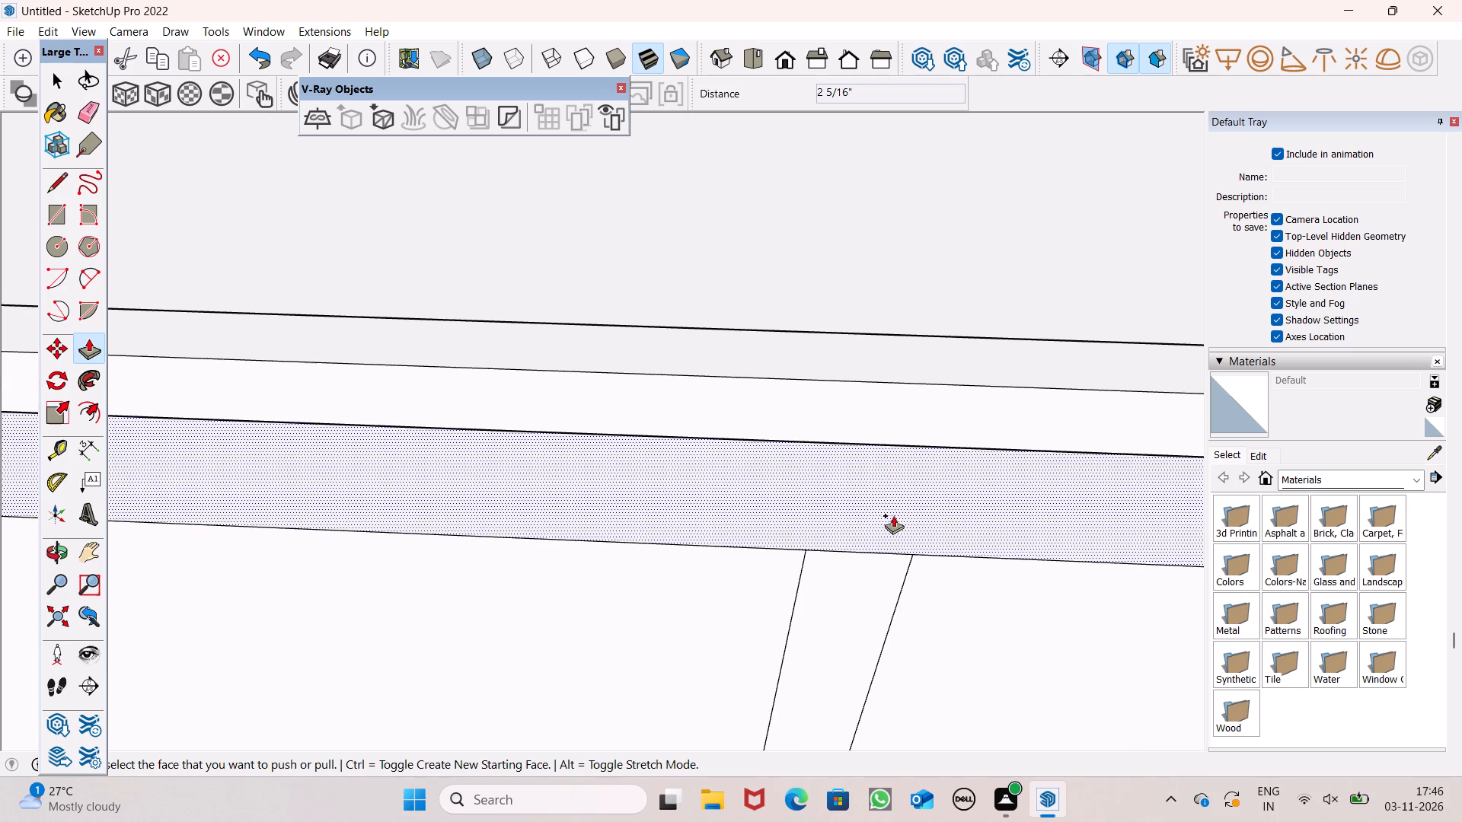
{"action": "scroll", "coordinate": [915, 532], "scroll_direction": "up", "scroll_amount": 2}
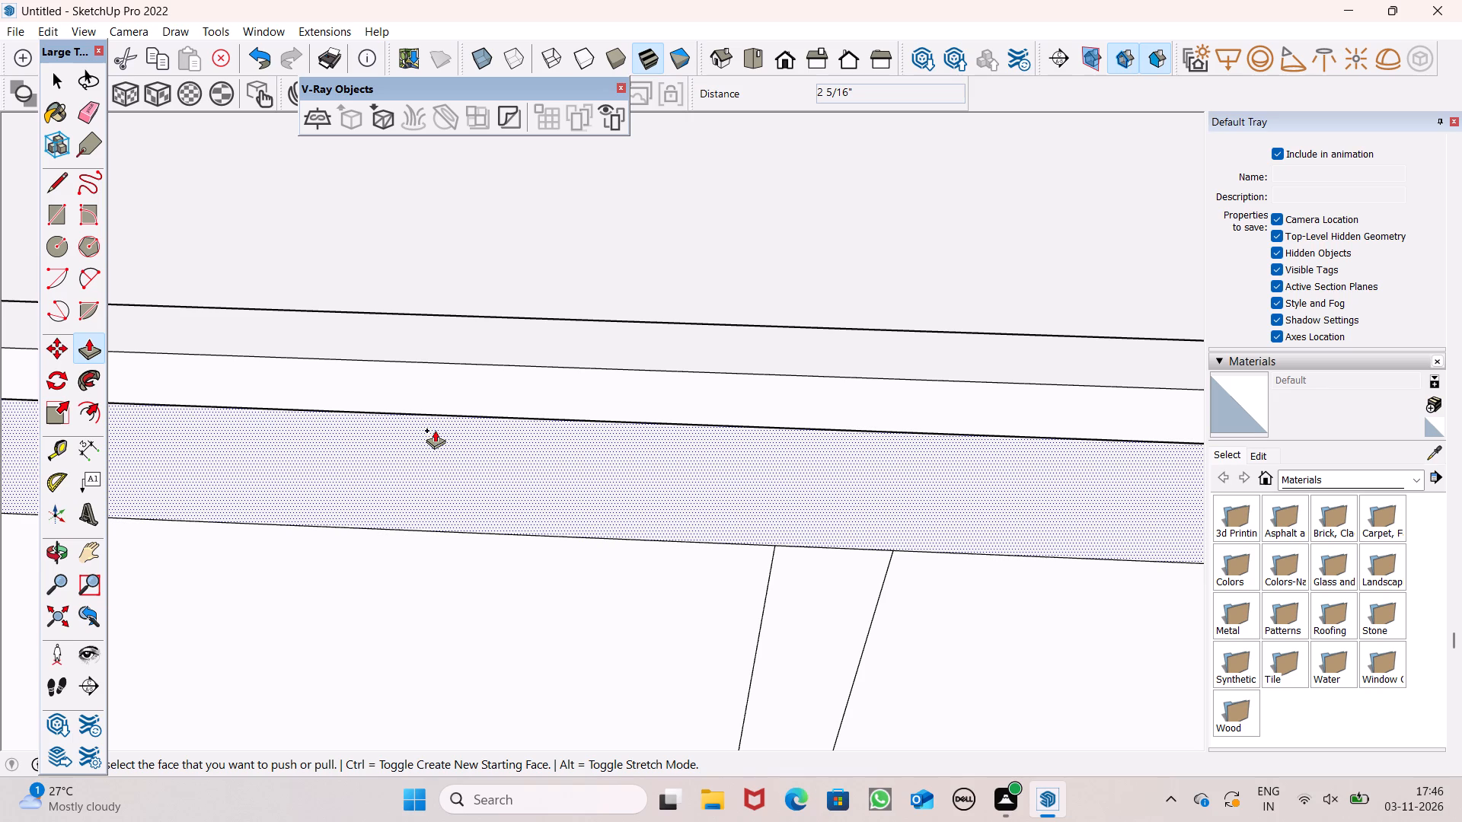
{"action": "scroll", "coordinate": [293, 392], "scroll_direction": "down", "scroll_amount": 7}
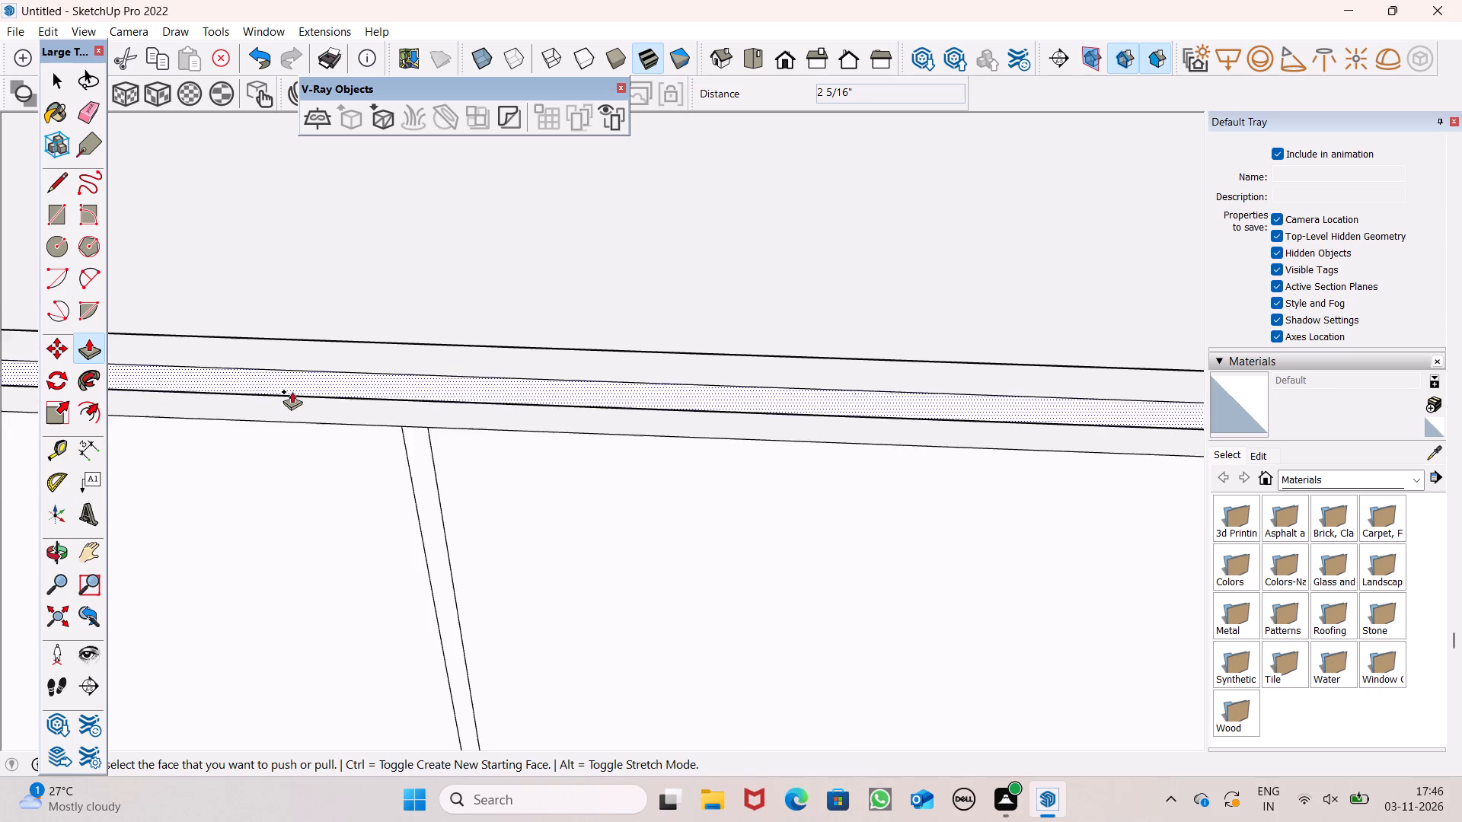
{"action": "scroll", "coordinate": [332, 292], "scroll_direction": "down", "scroll_amount": 2}
{"action": "scroll", "coordinate": [538, 409], "scroll_direction": "down", "scroll_amount": 7}
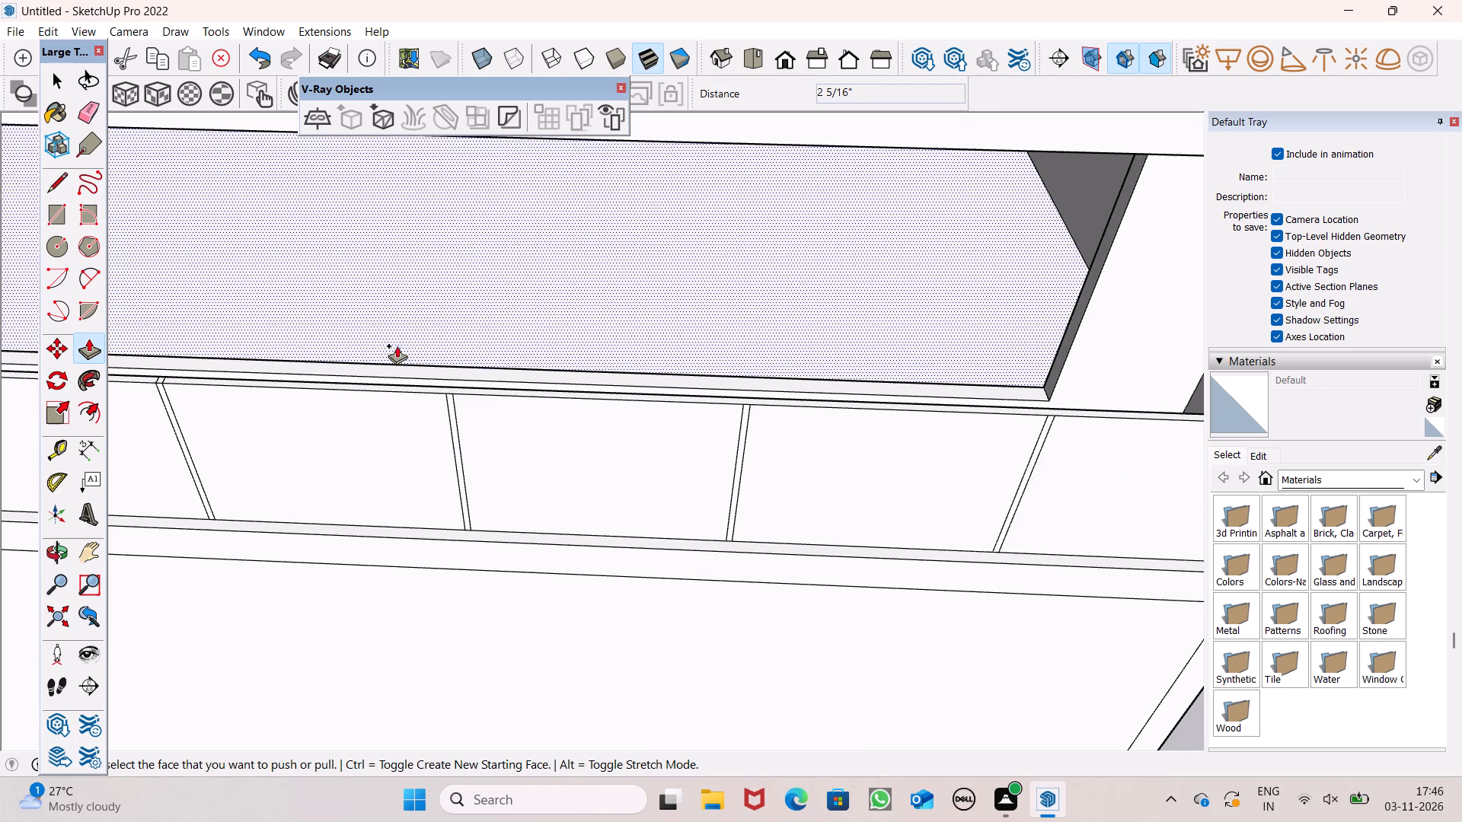
{"action": "scroll", "coordinate": [773, 397], "scroll_direction": "up", "scroll_amount": 4}
{"action": "scroll", "coordinate": [889, 352], "scroll_direction": "down", "scroll_amount": 14}
{"action": "scroll", "coordinate": [634, 387], "scroll_direction": "up", "scroll_amount": 8}
{"action": "scroll", "coordinate": [960, 330], "scroll_direction": "up", "scroll_amount": 4}
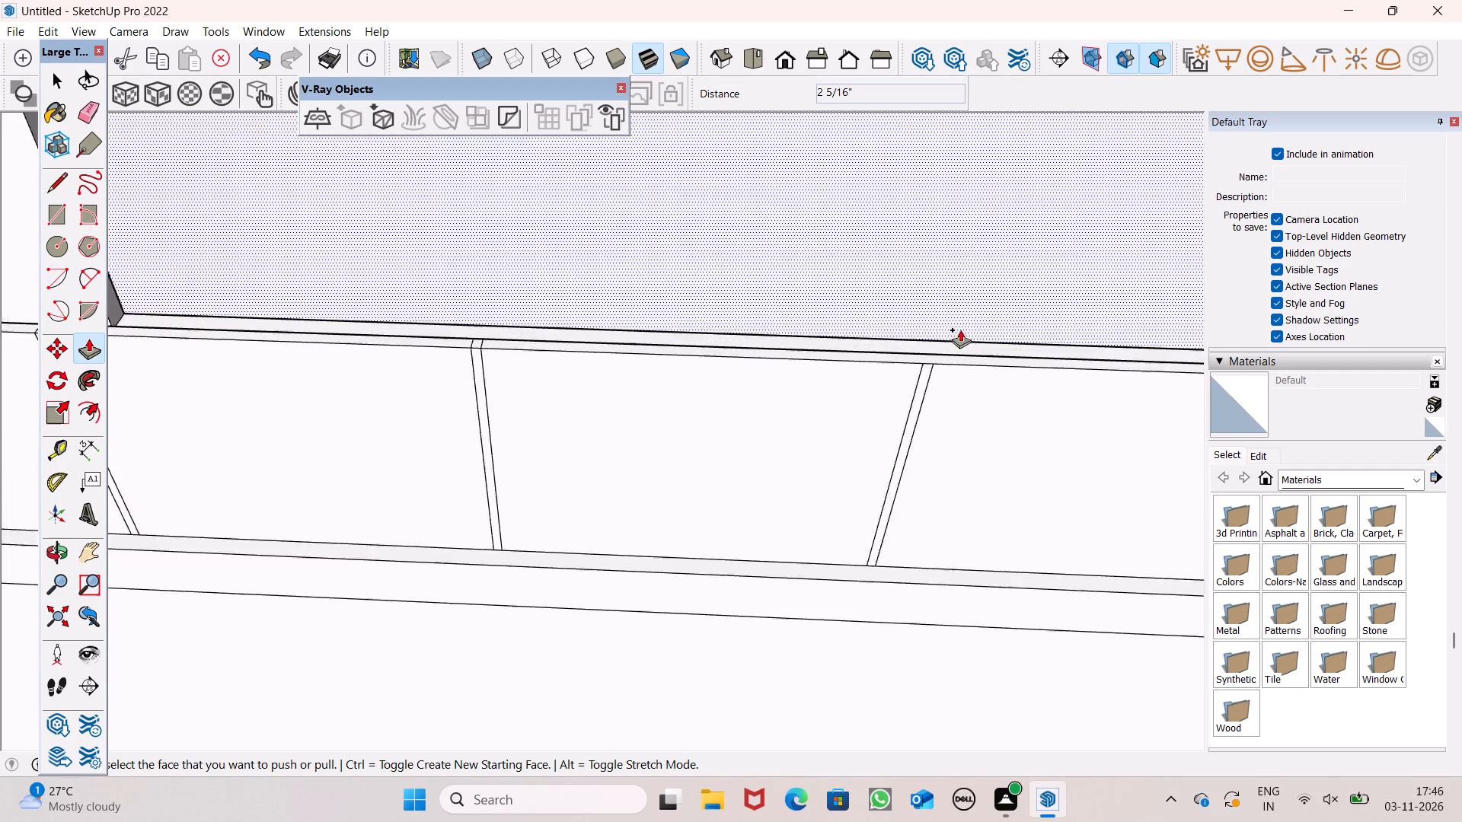
{"action": "scroll", "coordinate": [960, 330], "scroll_direction": "up", "scroll_amount": 11}
{"action": "scroll", "coordinate": [908, 293], "scroll_direction": "up", "scroll_amount": 5}
{"action": "scroll", "coordinate": [908, 291], "scroll_direction": "down", "scroll_amount": 6}
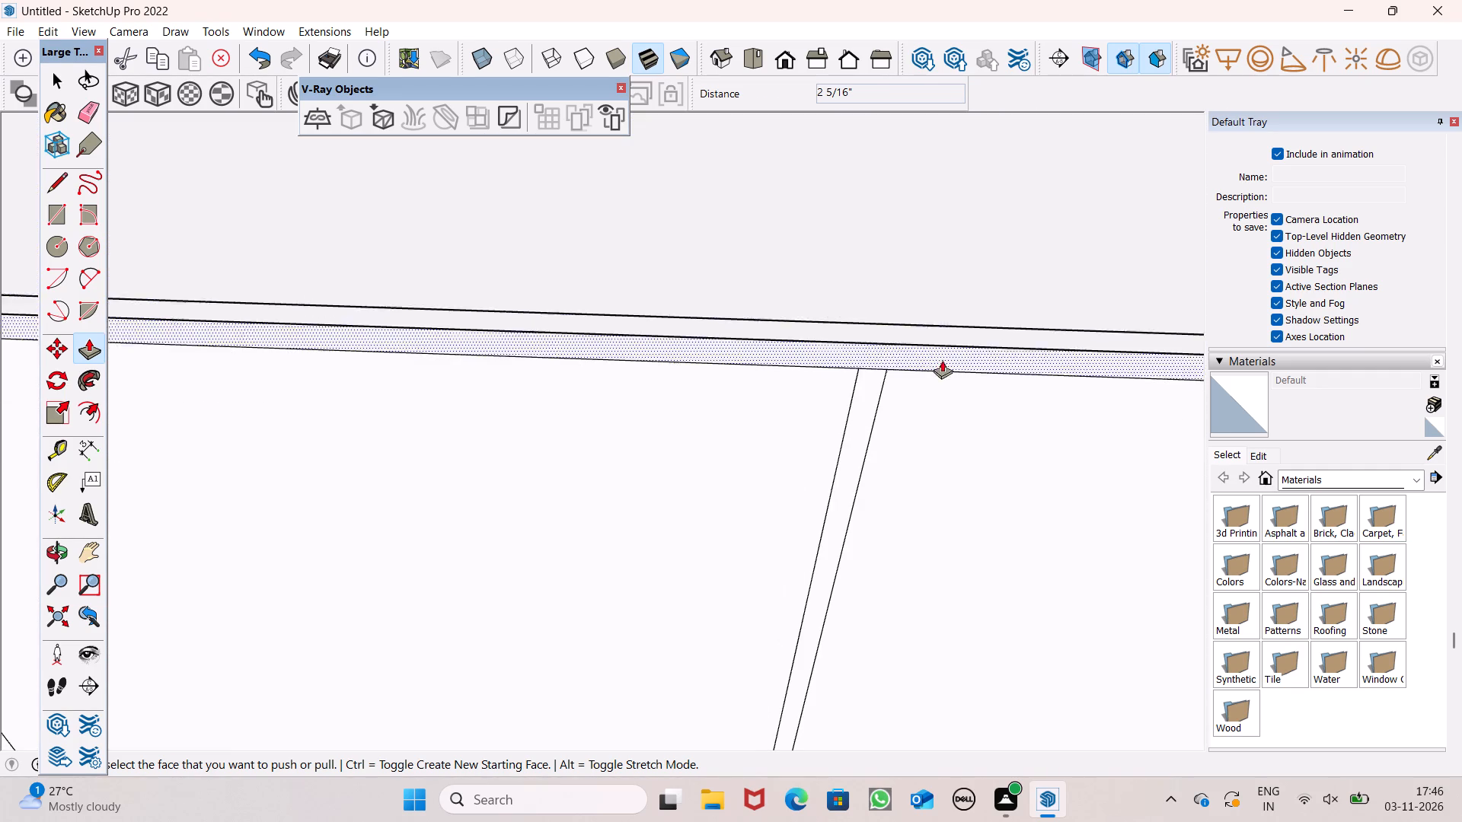
{"action": "middle_click_drag", "start_coordinate": [942, 365], "coordinate": [938, 403]}
{"action": "scroll", "coordinate": [918, 363], "scroll_direction": "up", "scroll_amount": 2}
{"action": "scroll", "coordinate": [903, 371], "scroll_direction": "down", "scroll_amount": 1}
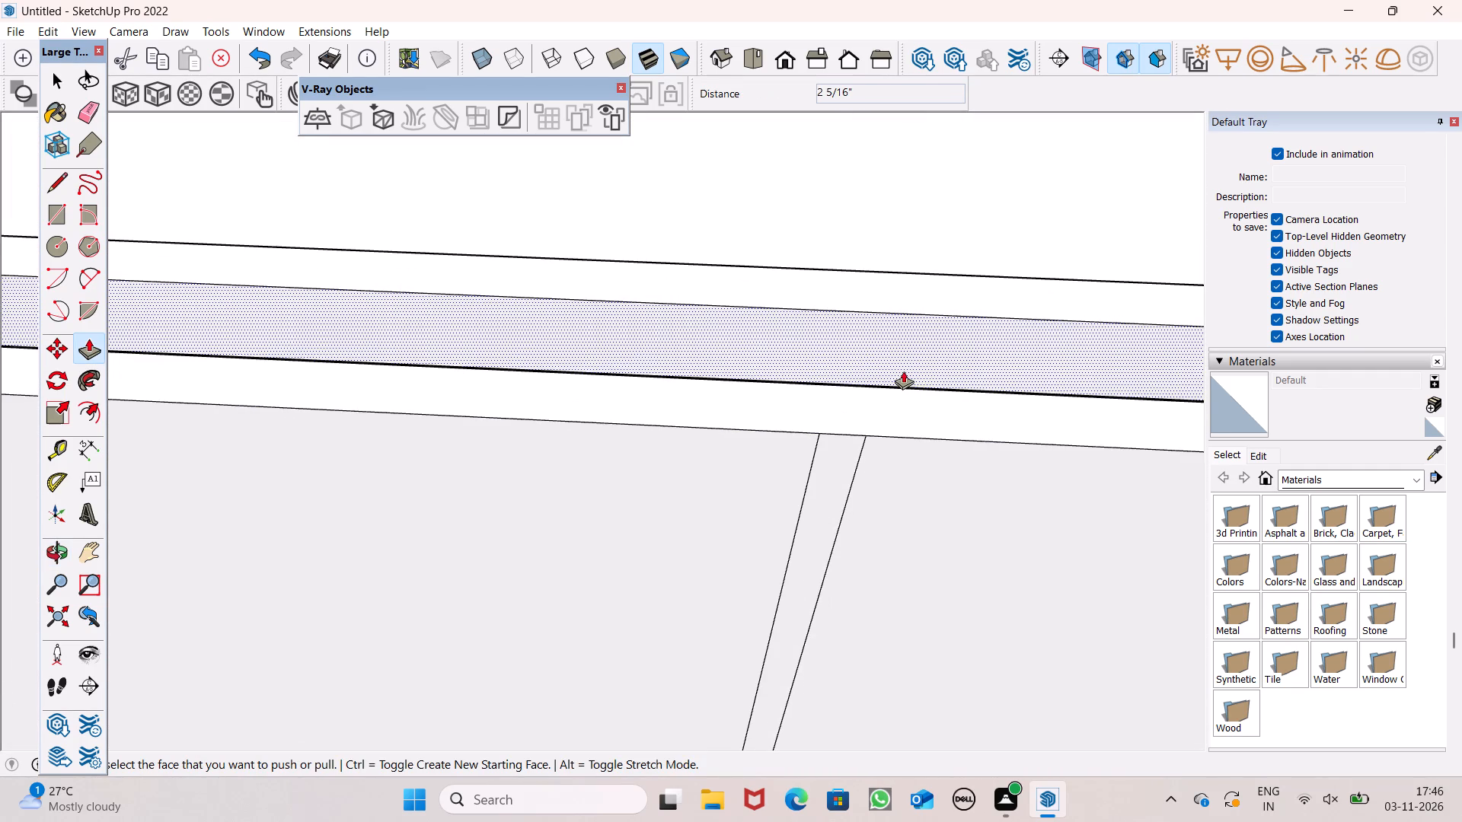
{"action": "middle_click_drag", "start_coordinate": [918, 392], "coordinate": [918, 418]}
{"action": "scroll", "coordinate": [918, 416], "scroll_direction": "up", "scroll_amount": 7}
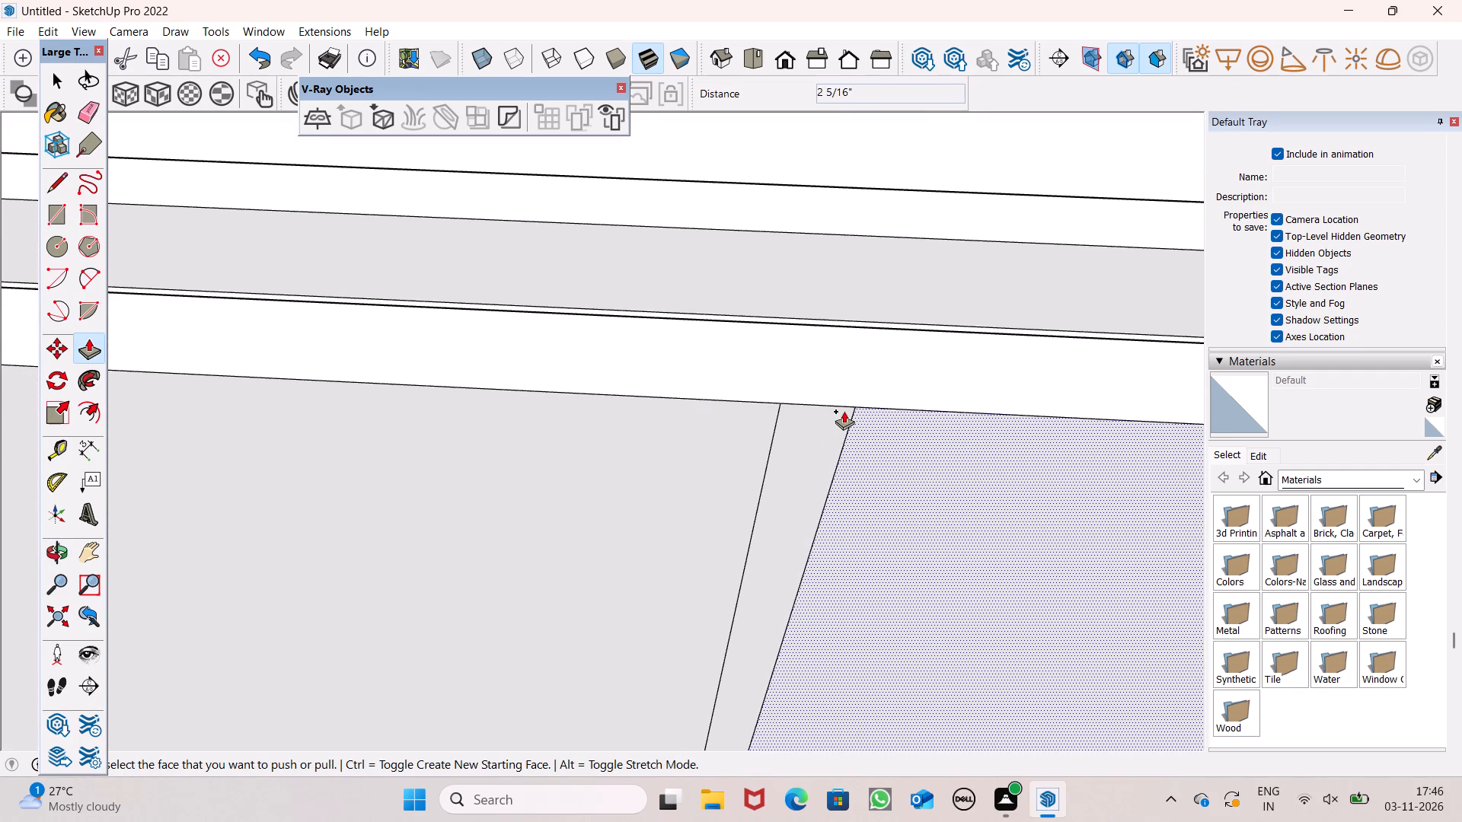
{"action": "left_click_drag", "start_coordinate": [844, 410], "coordinate": [878, 329]}
Push/Pull the fourth vertical strip from the left on the lowest parapet 2 5/16" inward to its inner edge, keeping the starting face.
{"action": "scroll", "coordinate": [678, 315], "scroll_direction": "down", "scroll_amount": 7}
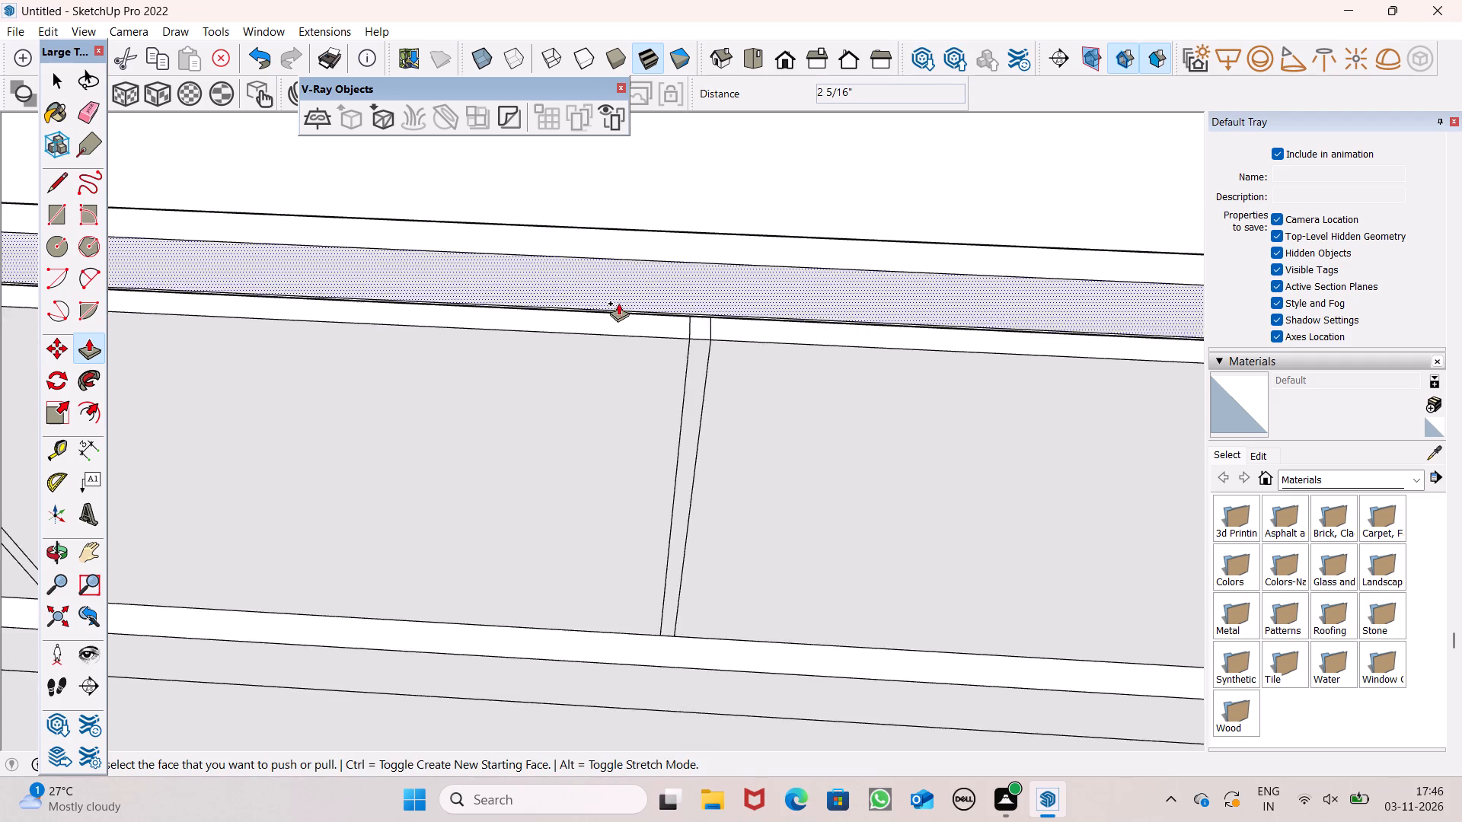
{"action": "scroll", "coordinate": [543, 276], "scroll_direction": "down", "scroll_amount": 10}
{"action": "scroll", "coordinate": [859, 301], "scroll_direction": "up", "scroll_amount": 8}
{"action": "scroll", "coordinate": [783, 301], "scroll_direction": "up", "scroll_amount": 8}
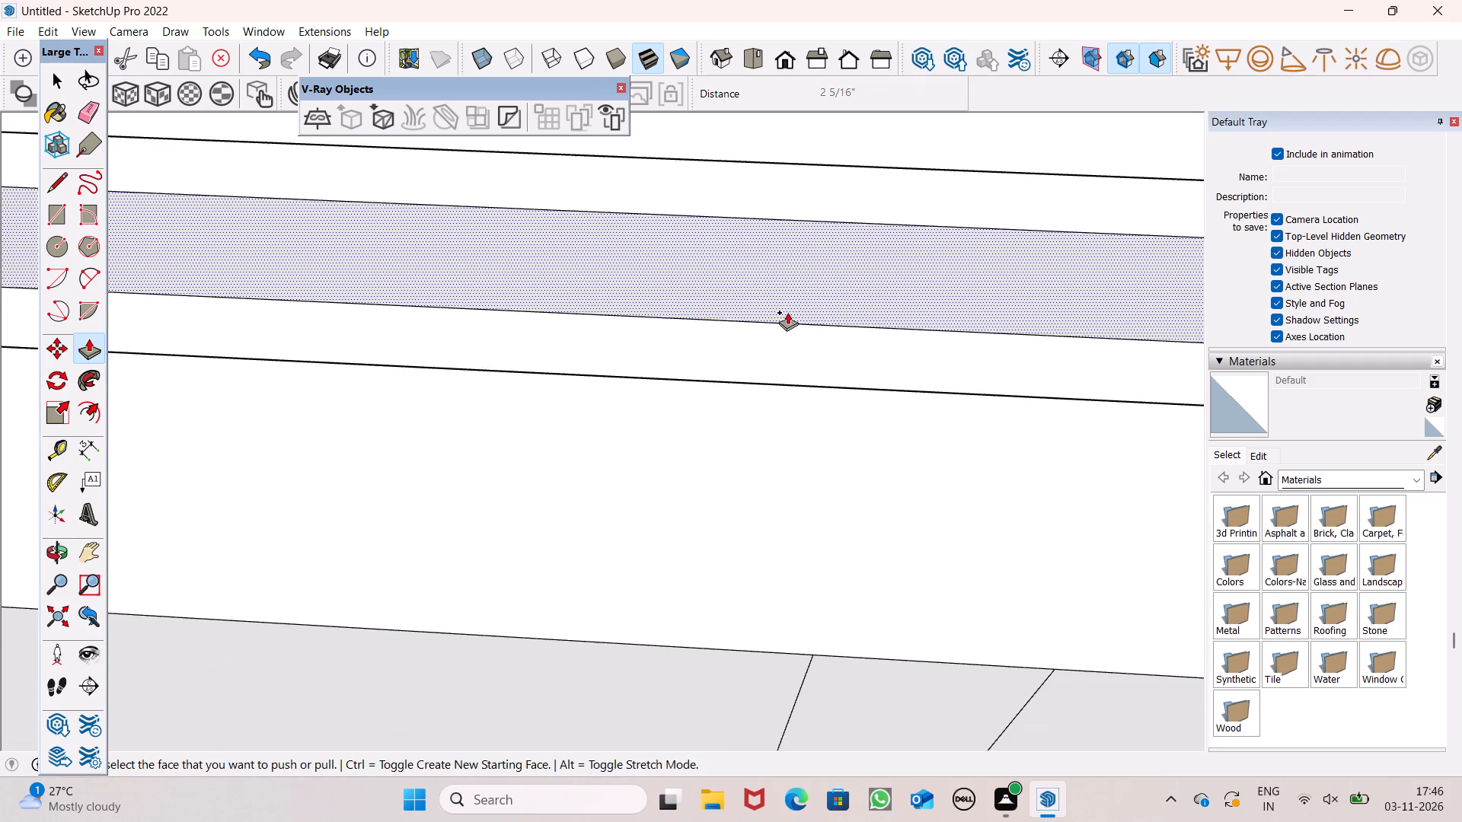
{"action": "scroll", "coordinate": [821, 325], "scroll_direction": "down", "scroll_amount": 6}
{"action": "scroll", "coordinate": [860, 355], "scroll_direction": "up", "scroll_amount": 8}
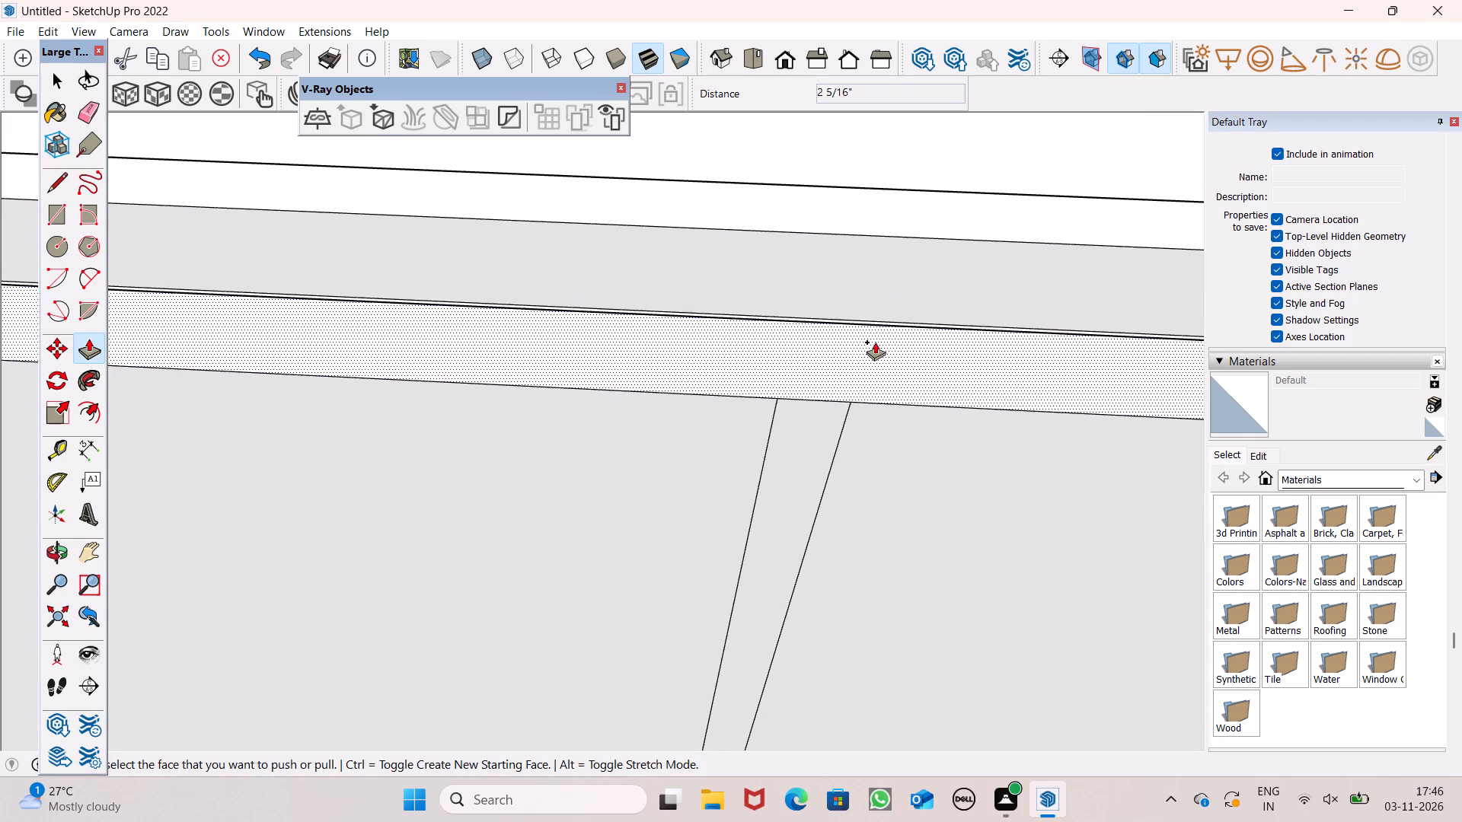
{"action": "scroll", "coordinate": [875, 342], "scroll_direction": "up", "scroll_amount": 2}
{"action": "left_click_drag", "start_coordinate": [838, 434], "coordinate": [852, 358]}
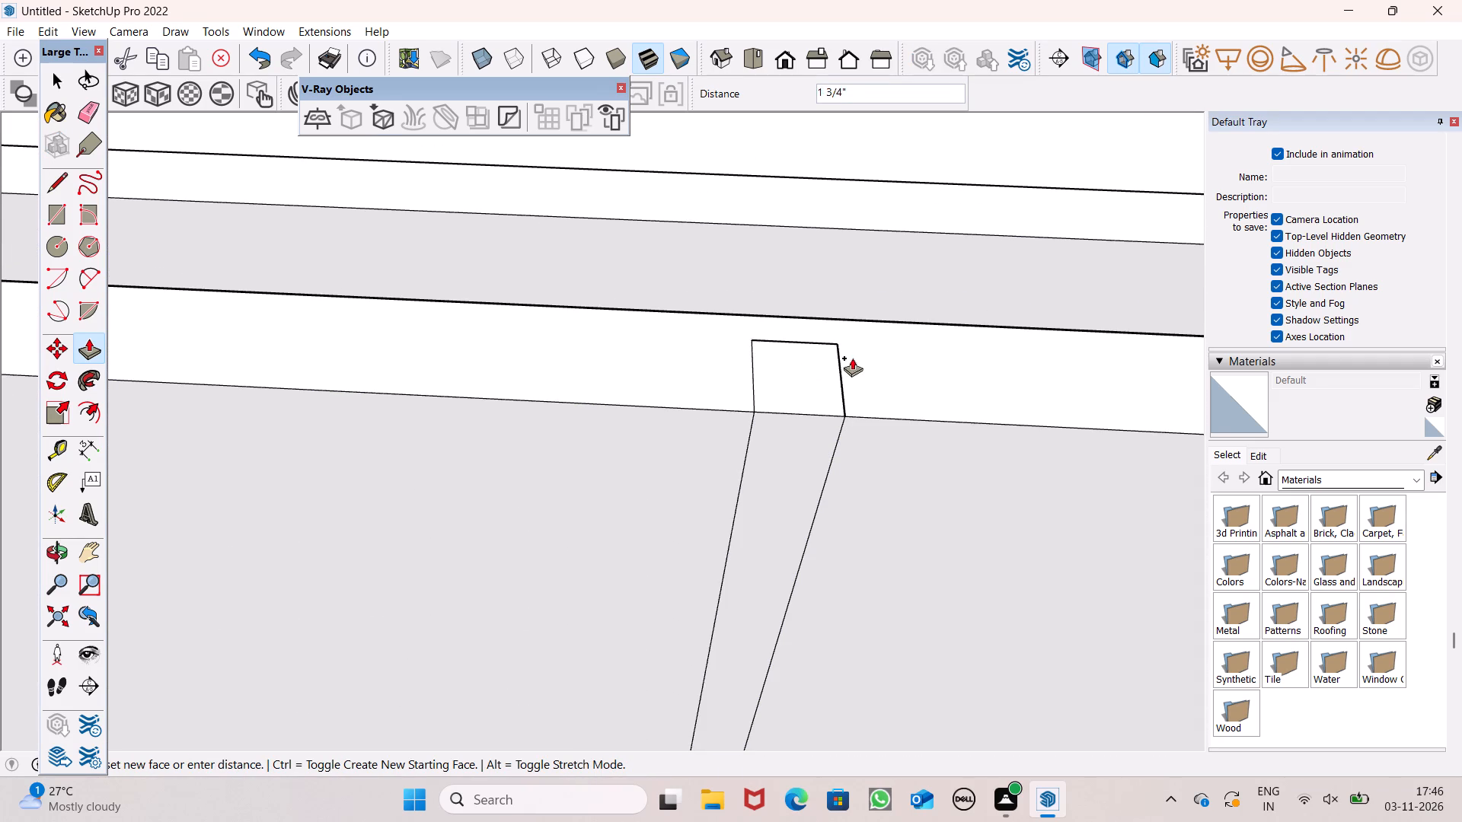
{"action": "left_click_drag", "start_coordinate": [852, 358], "coordinate": [863, 324]}
Push/Pull the fifth vertical strip from the left on the lowest parapet 2 5/16" inward to its inner edge, keeping the starting face.
{"action": "scroll", "coordinate": [727, 356], "scroll_direction": "down", "scroll_amount": 7}
{"action": "scroll", "coordinate": [666, 357], "scroll_direction": "down", "scroll_amount": 7}
{"action": "scroll", "coordinate": [602, 354], "scroll_direction": "down", "scroll_amount": 7}
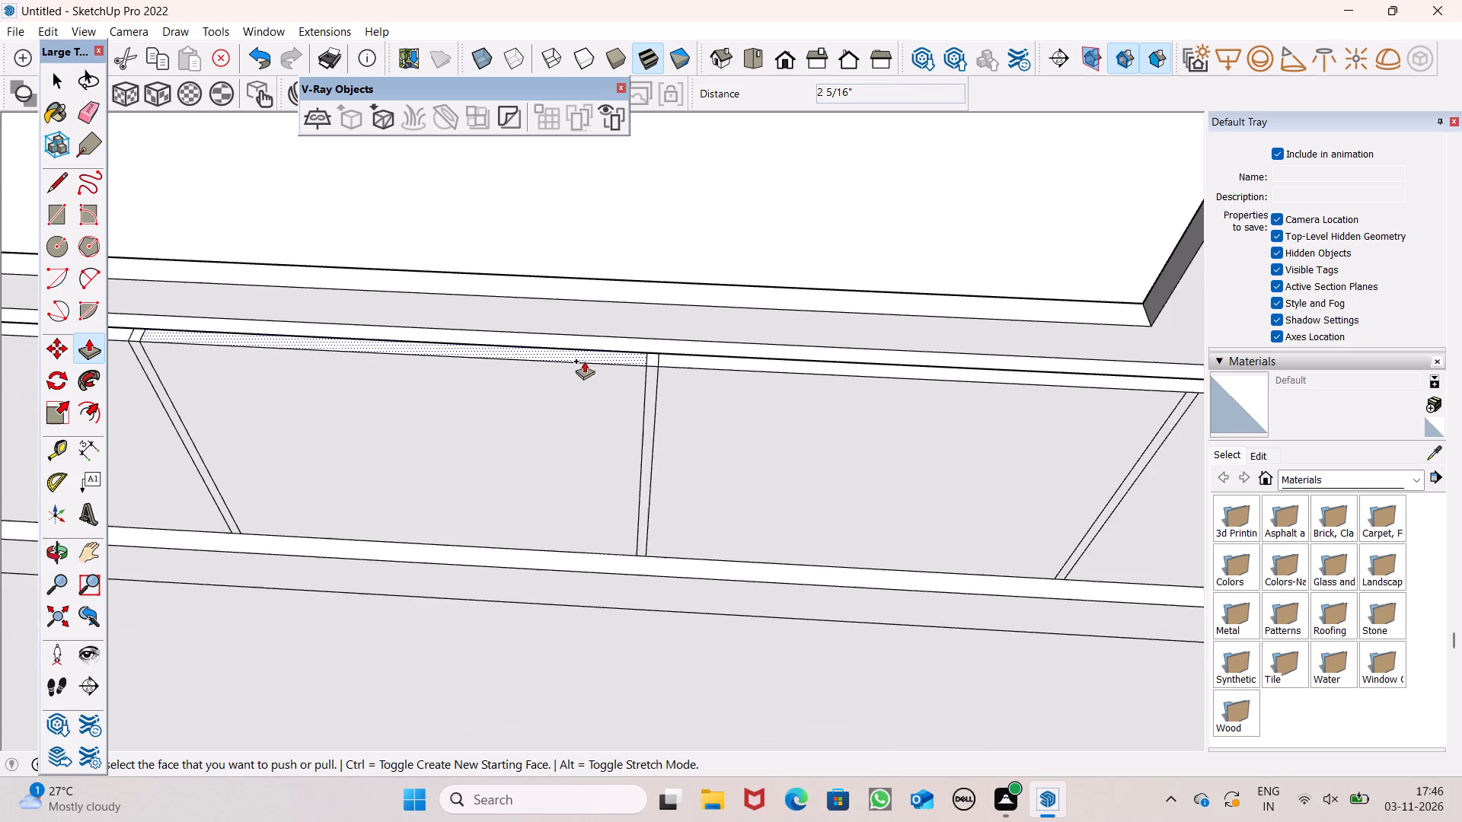
{"action": "scroll", "coordinate": [621, 361], "scroll_direction": "down", "scroll_amount": 6}
{"action": "scroll", "coordinate": [1005, 370], "scroll_direction": "up", "scroll_amount": 6}
{"action": "scroll", "coordinate": [902, 377], "scroll_direction": "up", "scroll_amount": 7}
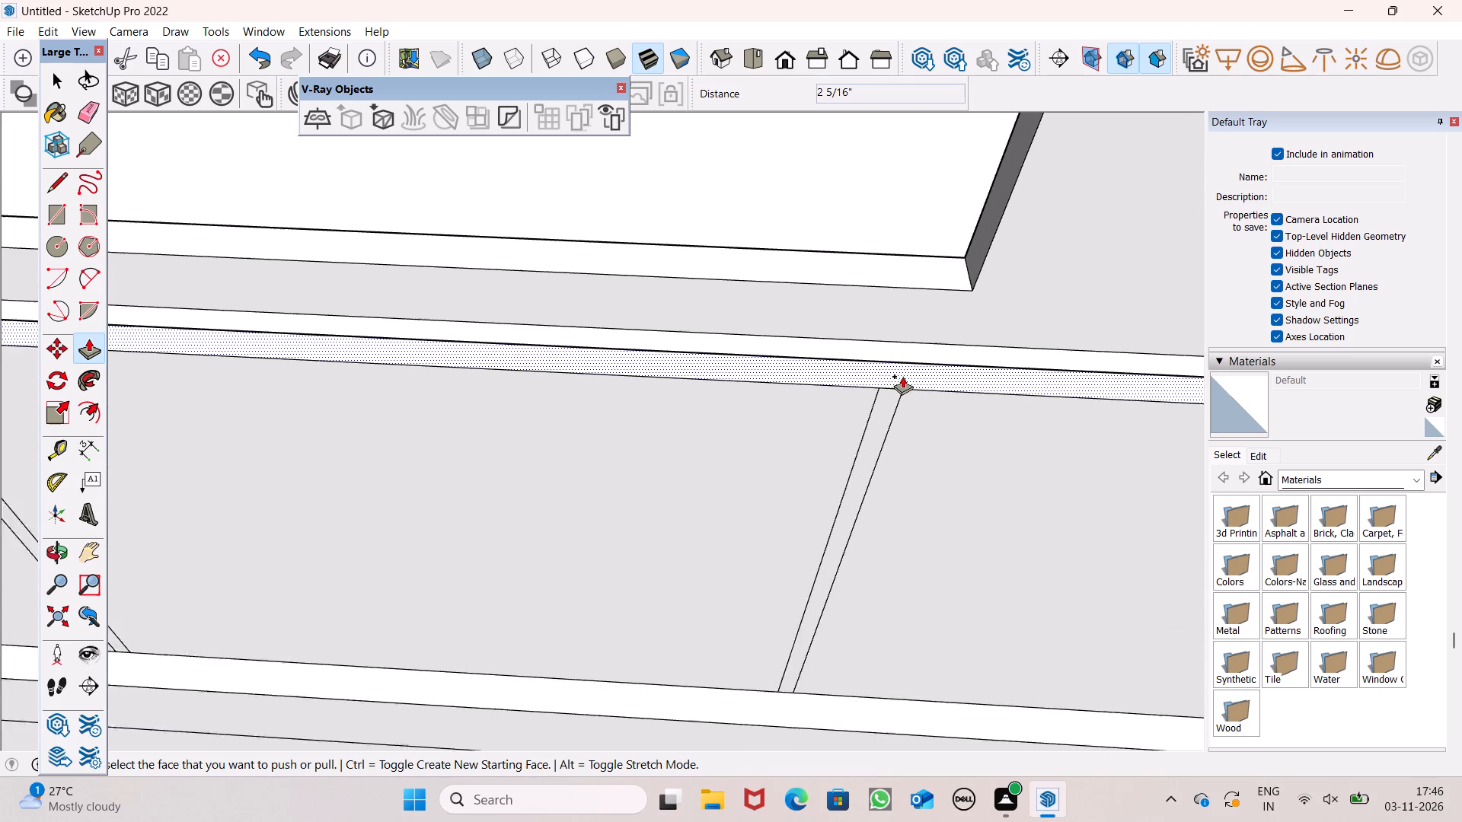
{"action": "scroll", "coordinate": [902, 376], "scroll_direction": "up", "scroll_amount": 10}
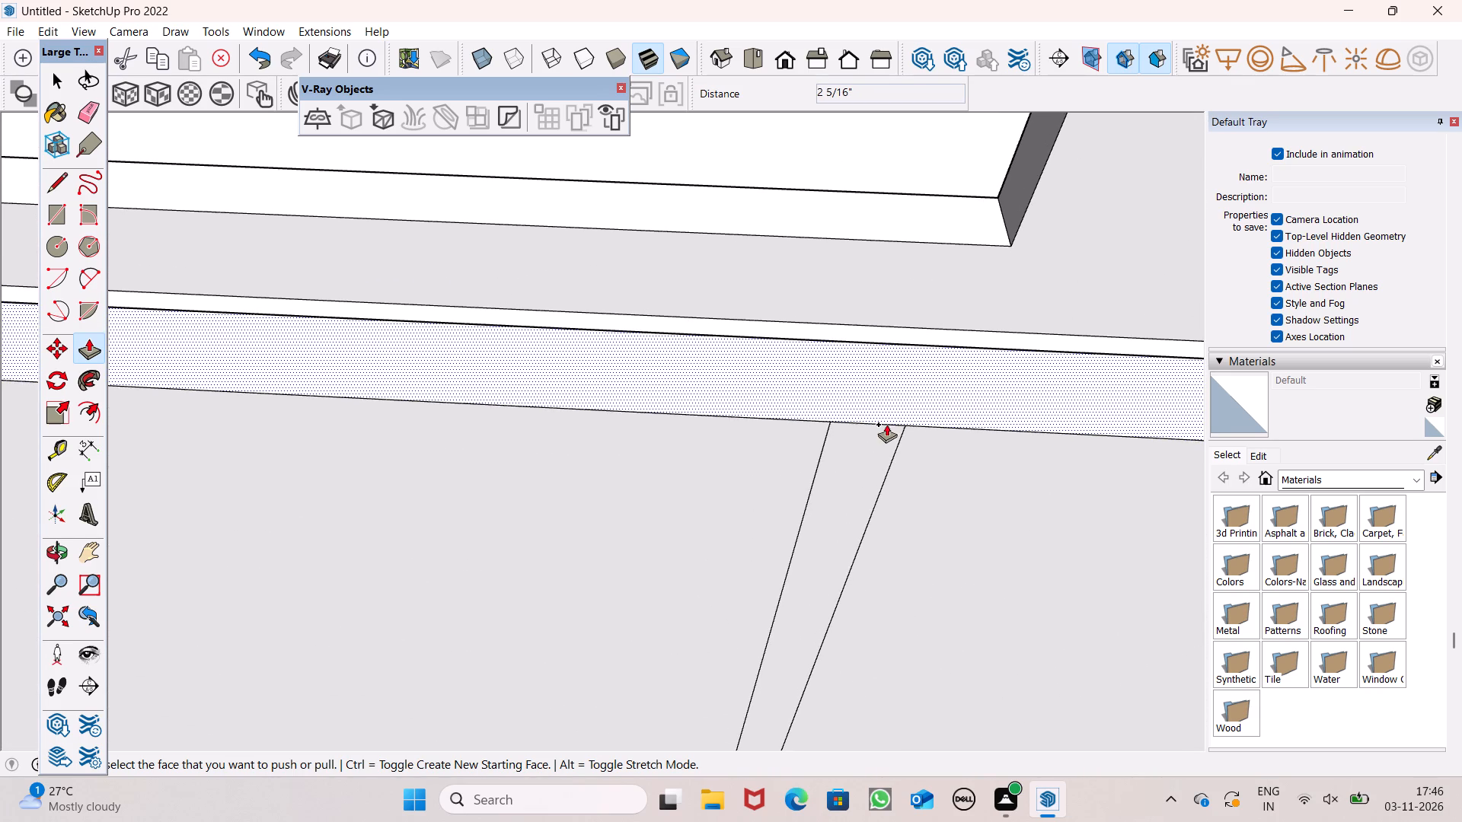
{"action": "left_click_drag", "start_coordinate": [886, 430], "coordinate": [921, 345]}
Push/Pull the end strip at the lowest parapet's right corner 2 5/16" inward to the parapet's inner edge.
{"action": "scroll", "coordinate": [663, 307], "scroll_direction": "down", "scroll_amount": 7}
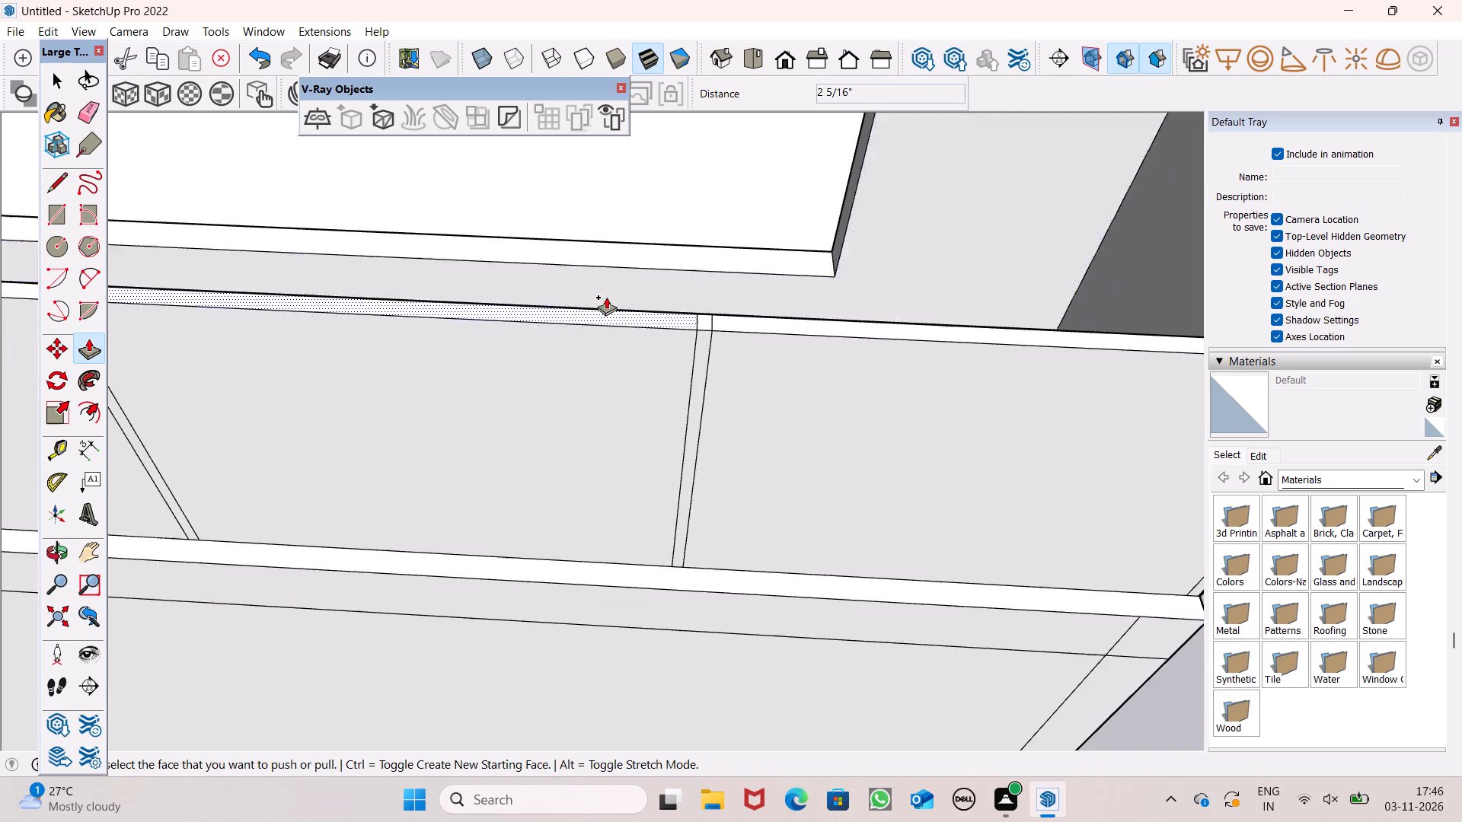
{"action": "scroll", "coordinate": [527, 287], "scroll_direction": "down", "scroll_amount": 4}
{"action": "scroll", "coordinate": [510, 314], "scroll_direction": "up", "scroll_amount": 1}
{"action": "scroll", "coordinate": [1135, 349], "scroll_direction": "up", "scroll_amount": 5}
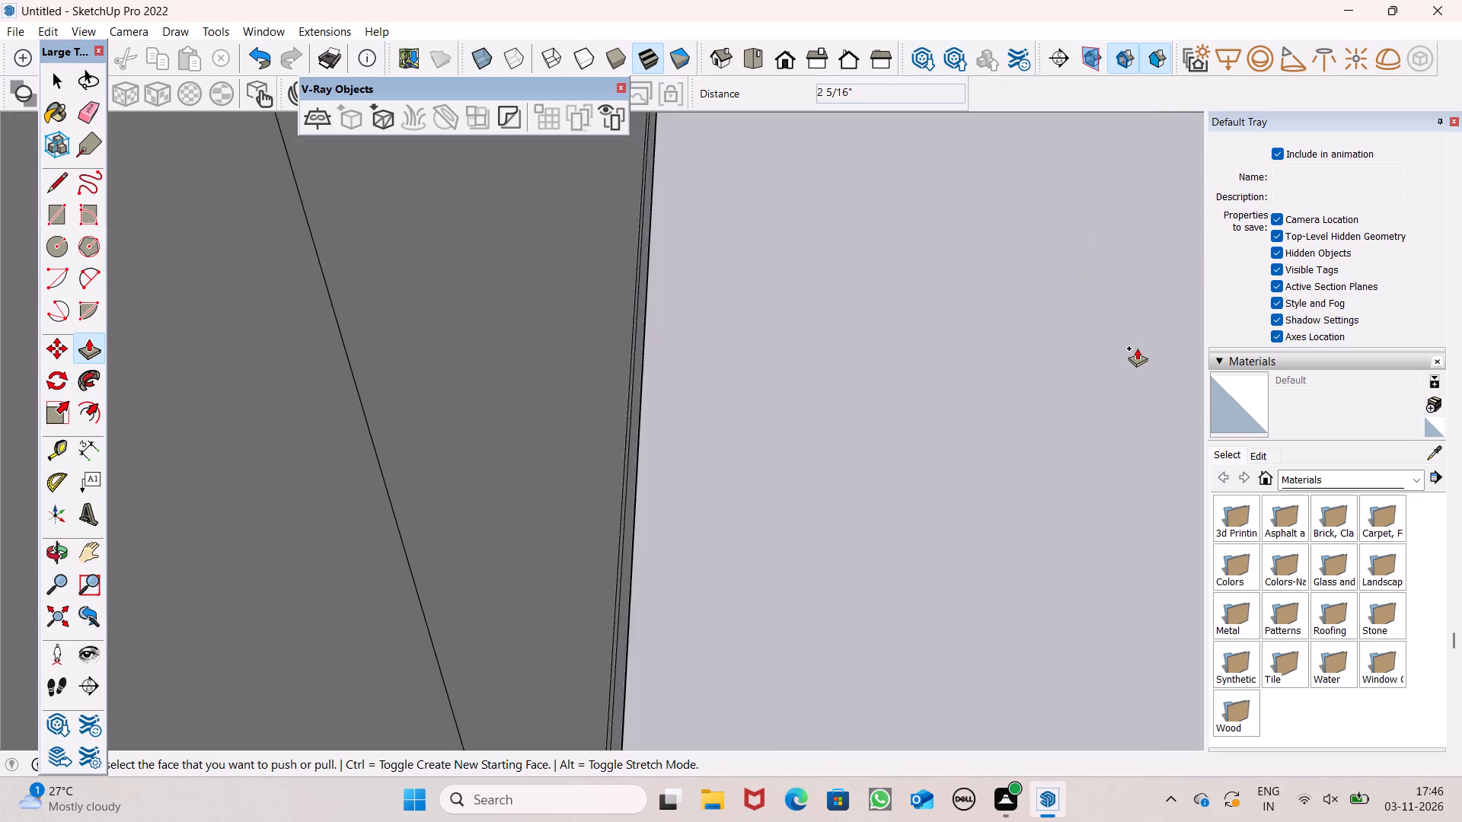
{"action": "scroll", "coordinate": [1137, 348], "scroll_direction": "down", "scroll_amount": 2}
{"action": "scroll", "coordinate": [1132, 290], "scroll_direction": "up", "scroll_amount": 7}
{"action": "scroll", "coordinate": [1130, 305], "scroll_direction": "down", "scroll_amount": 7}
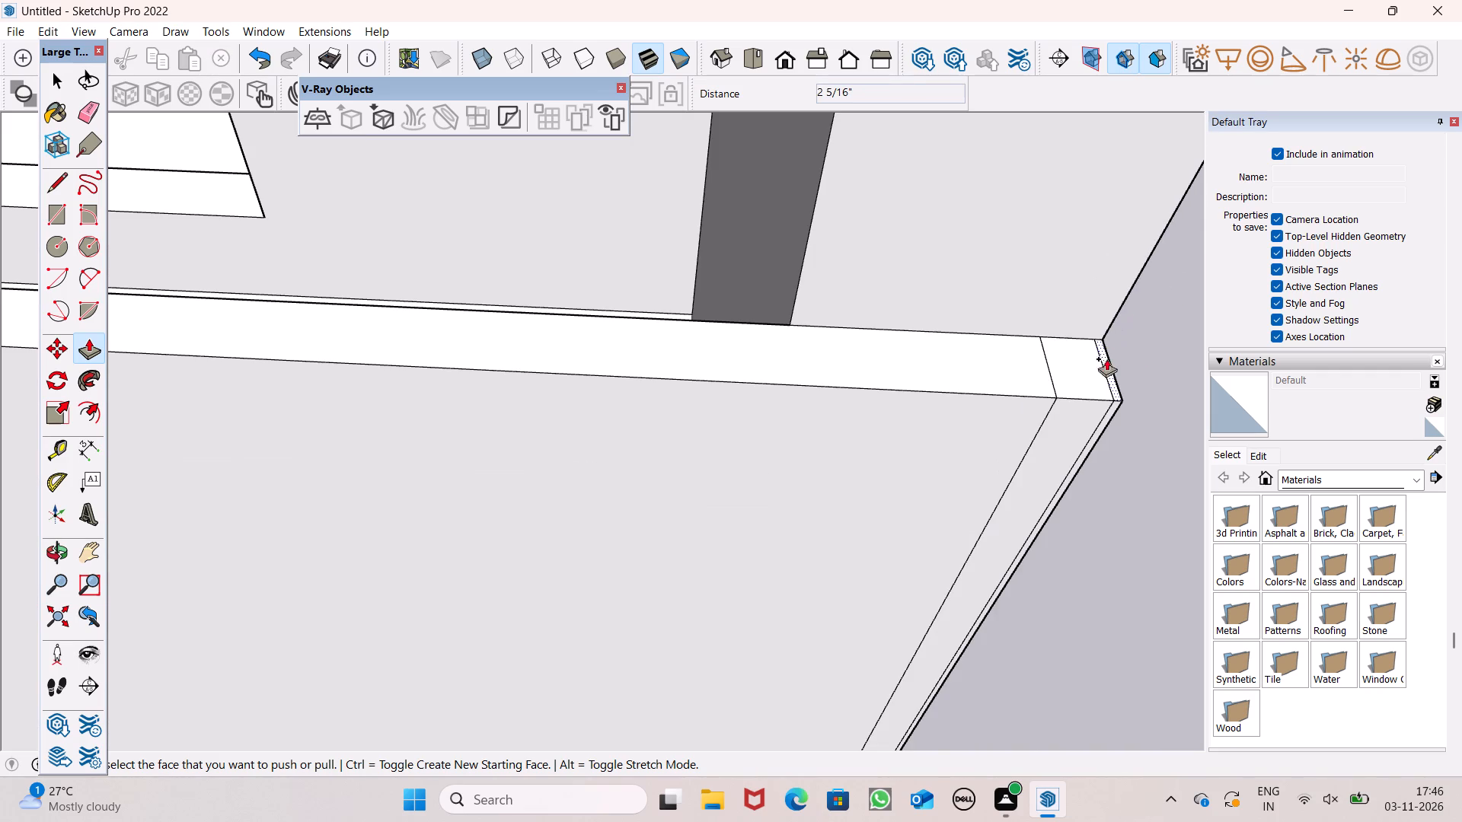
{"action": "left_click_drag", "start_coordinate": [1081, 408], "coordinate": [1075, 342]}
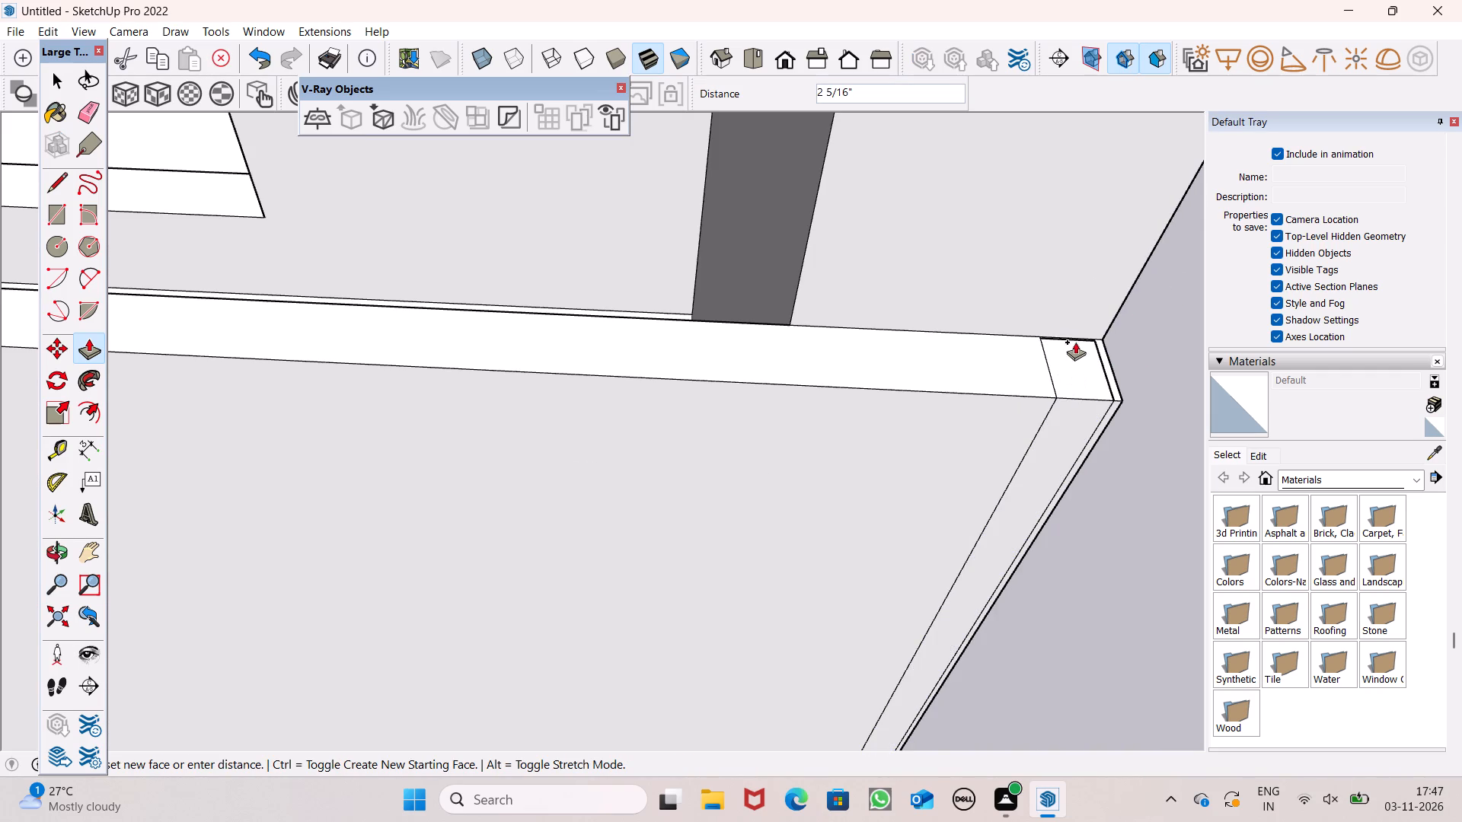
{"action": "left_click_drag", "start_coordinate": [1075, 342], "coordinate": [1074, 339]}
Draw a narrow vertical rectangle about 15/16" wide and 4' tall near the left end of the third parapet from the bottom.
{"action": "scroll", "coordinate": [1049, 337], "scroll_direction": "down", "scroll_amount": 8}
{"action": "scroll", "coordinate": [995, 297], "scroll_direction": "down", "scroll_amount": 18}
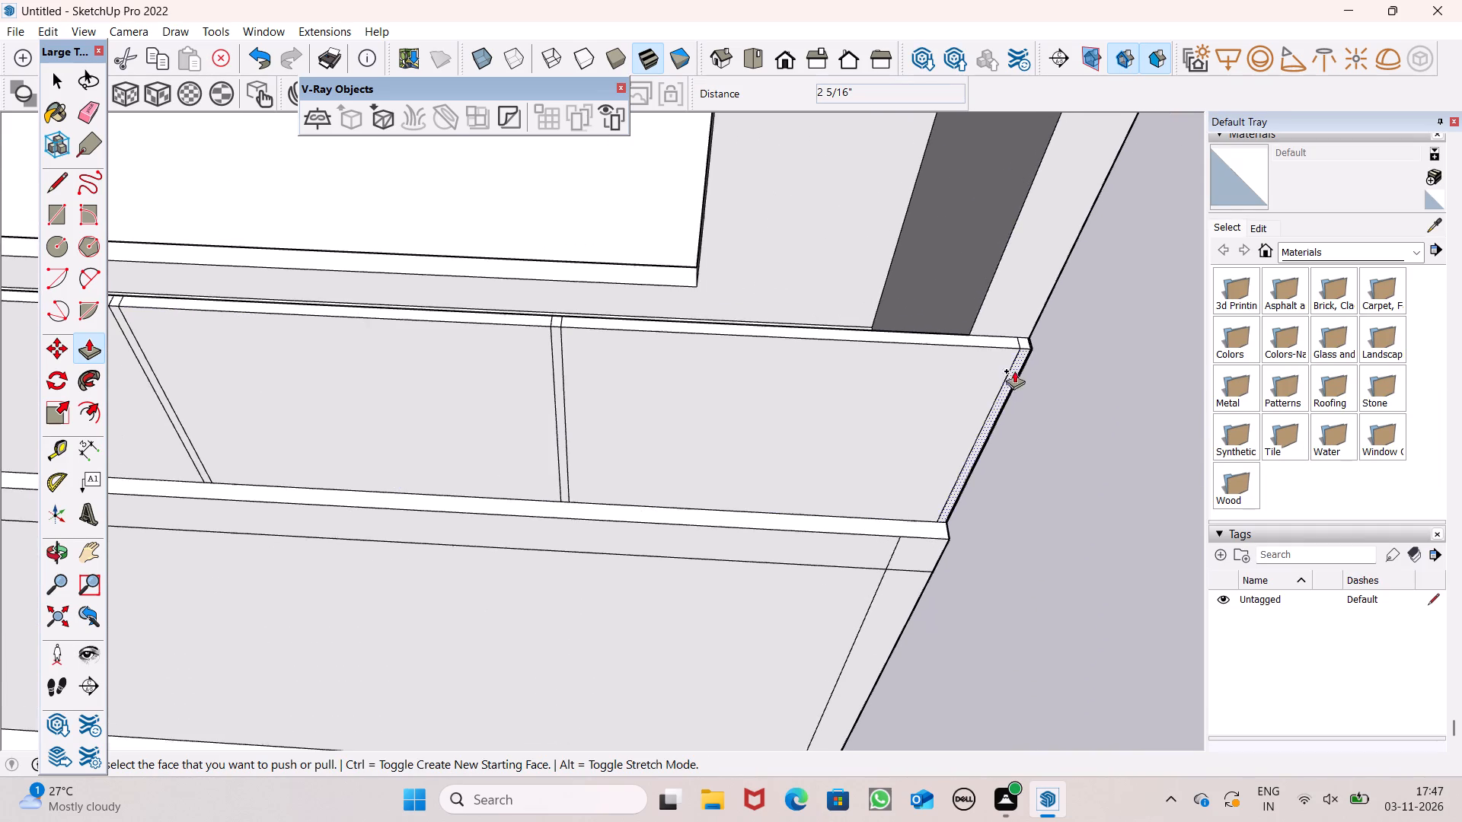
{"action": "scroll", "coordinate": [1014, 371], "scroll_direction": "down", "scroll_amount": 19}
{"action": "scroll", "coordinate": [1023, 256], "scroll_direction": "up", "scroll_amount": 2}
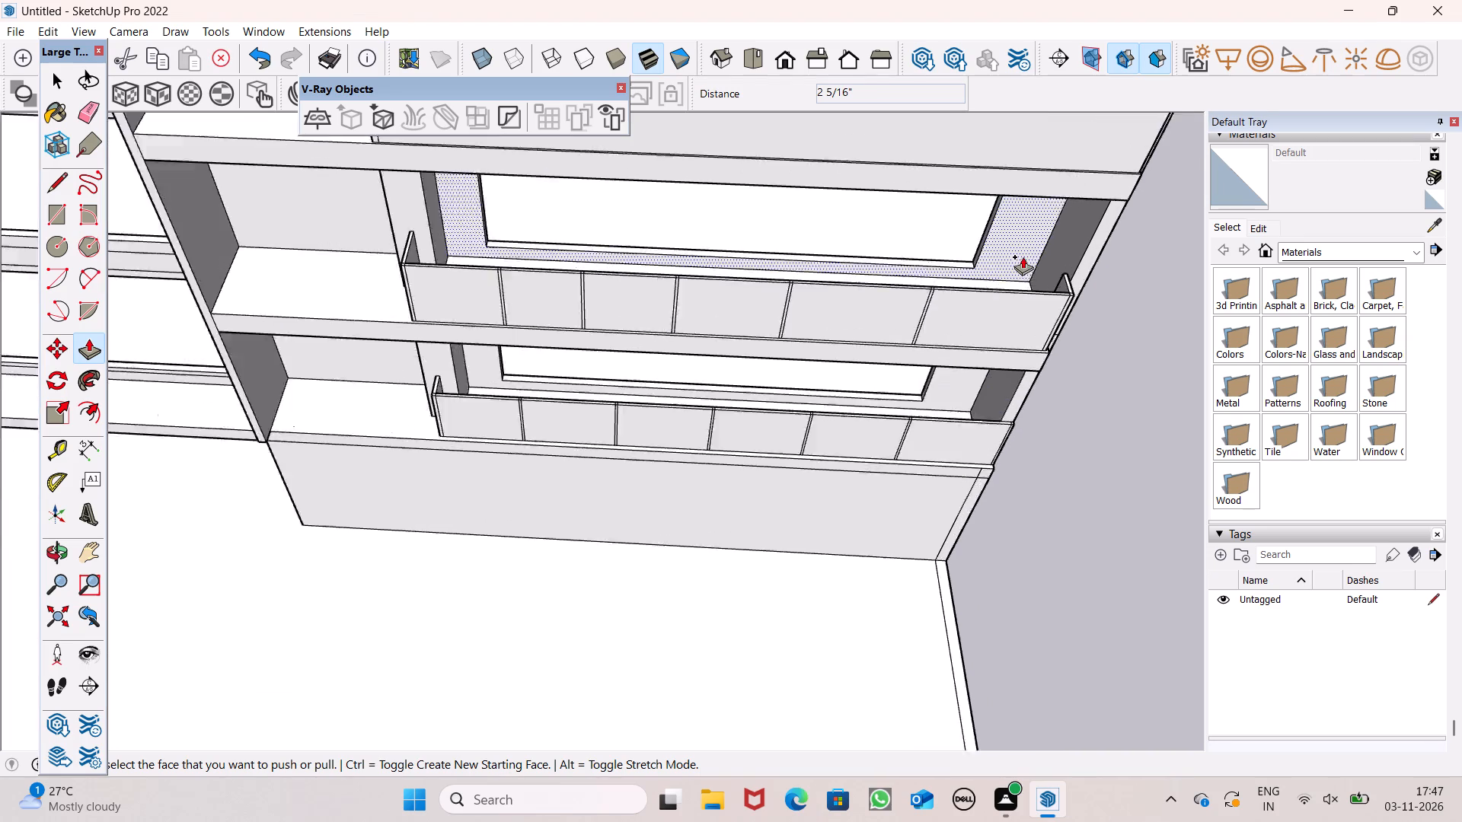
{"action": "scroll", "coordinate": [1023, 256], "scroll_direction": "up", "scroll_amount": 7}
{"action": "scroll", "coordinate": [1015, 341], "scroll_direction": "down", "scroll_amount": 6}
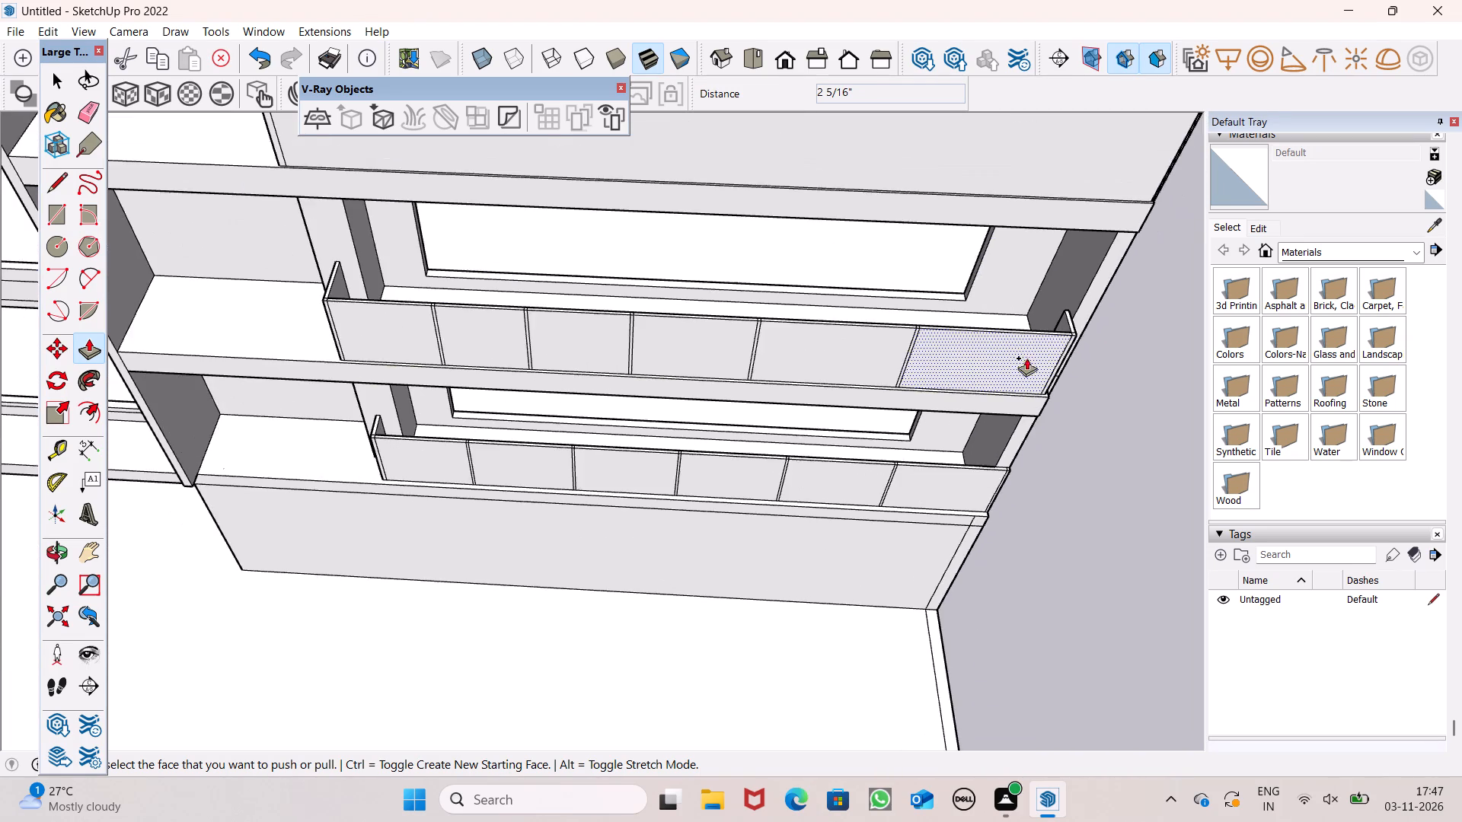
{"action": "scroll", "coordinate": [1063, 409], "scroll_direction": "down", "scroll_amount": 6}
{"action": "scroll", "coordinate": [764, 323], "scroll_direction": "down", "scroll_amount": 5}
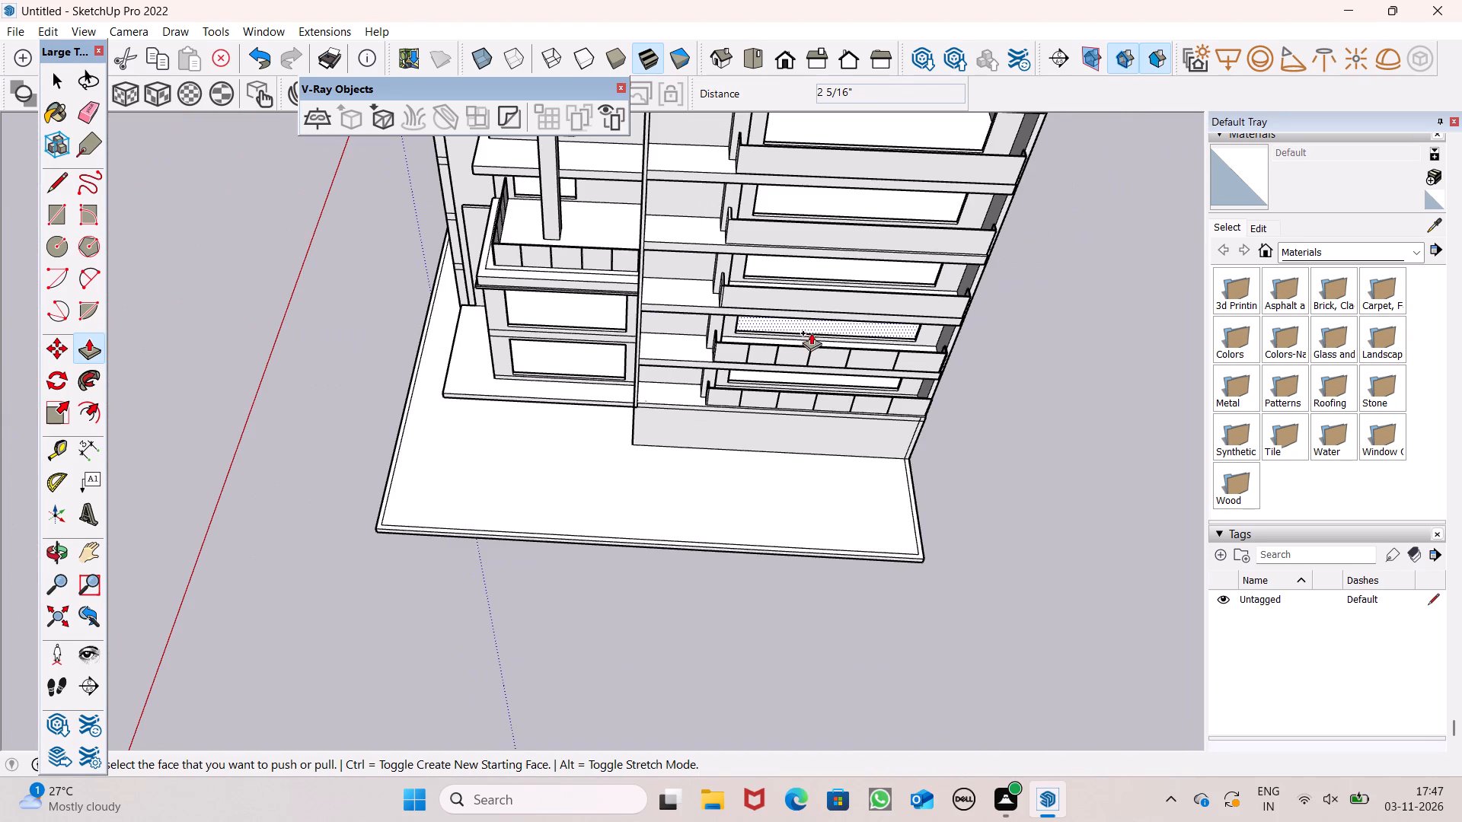
{"action": "middle_click_drag", "start_coordinate": [812, 332], "coordinate": [928, 318]}
{"action": "scroll", "coordinate": [777, 255], "scroll_direction": "up", "scroll_amount": 8}
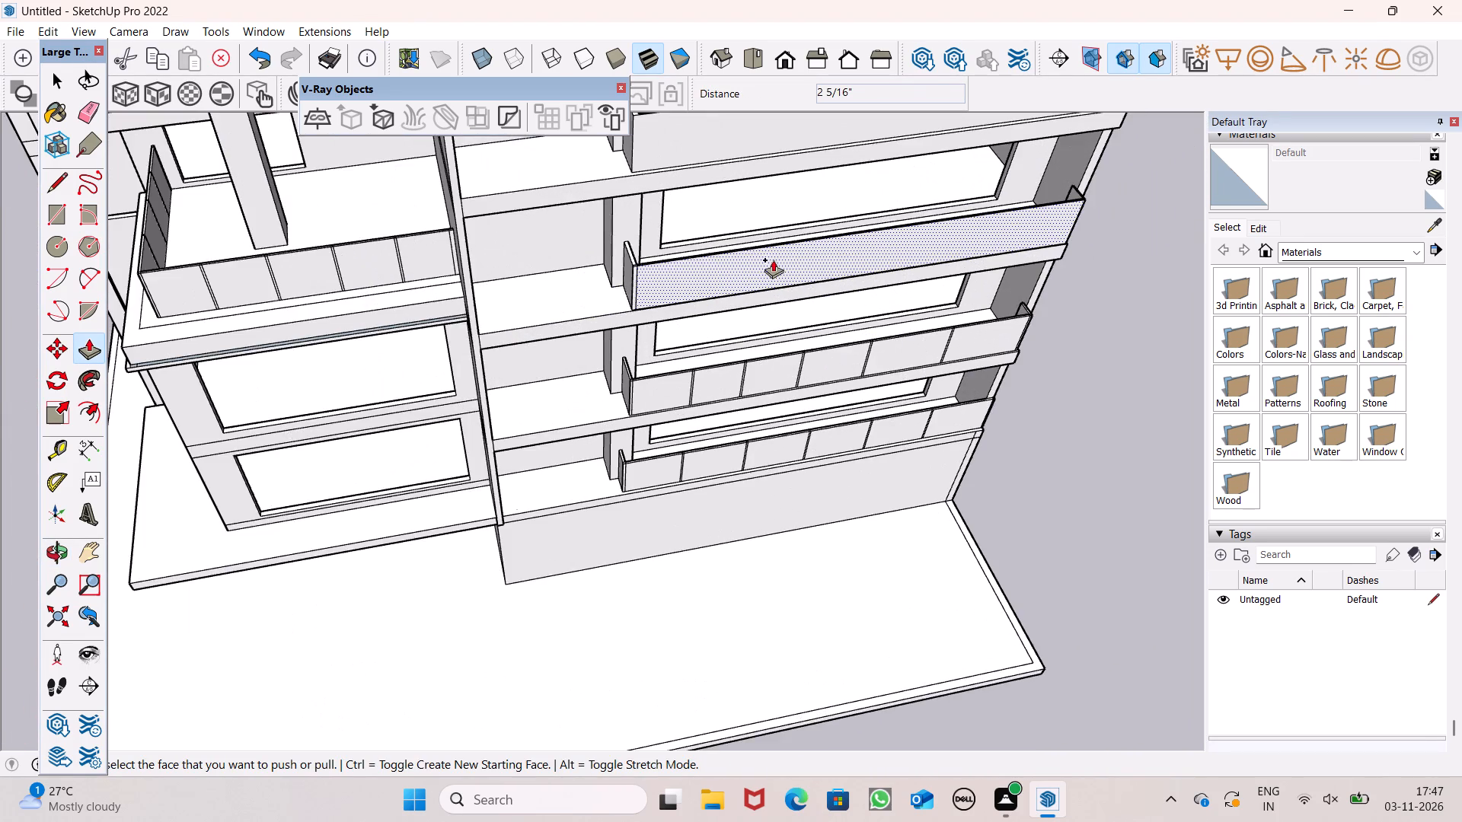
{"action": "middle_click_drag", "start_coordinate": [726, 353], "coordinate": [625, 401]}
{"action": "scroll", "coordinate": [625, 401], "scroll_direction": "up", "scroll_amount": 8}
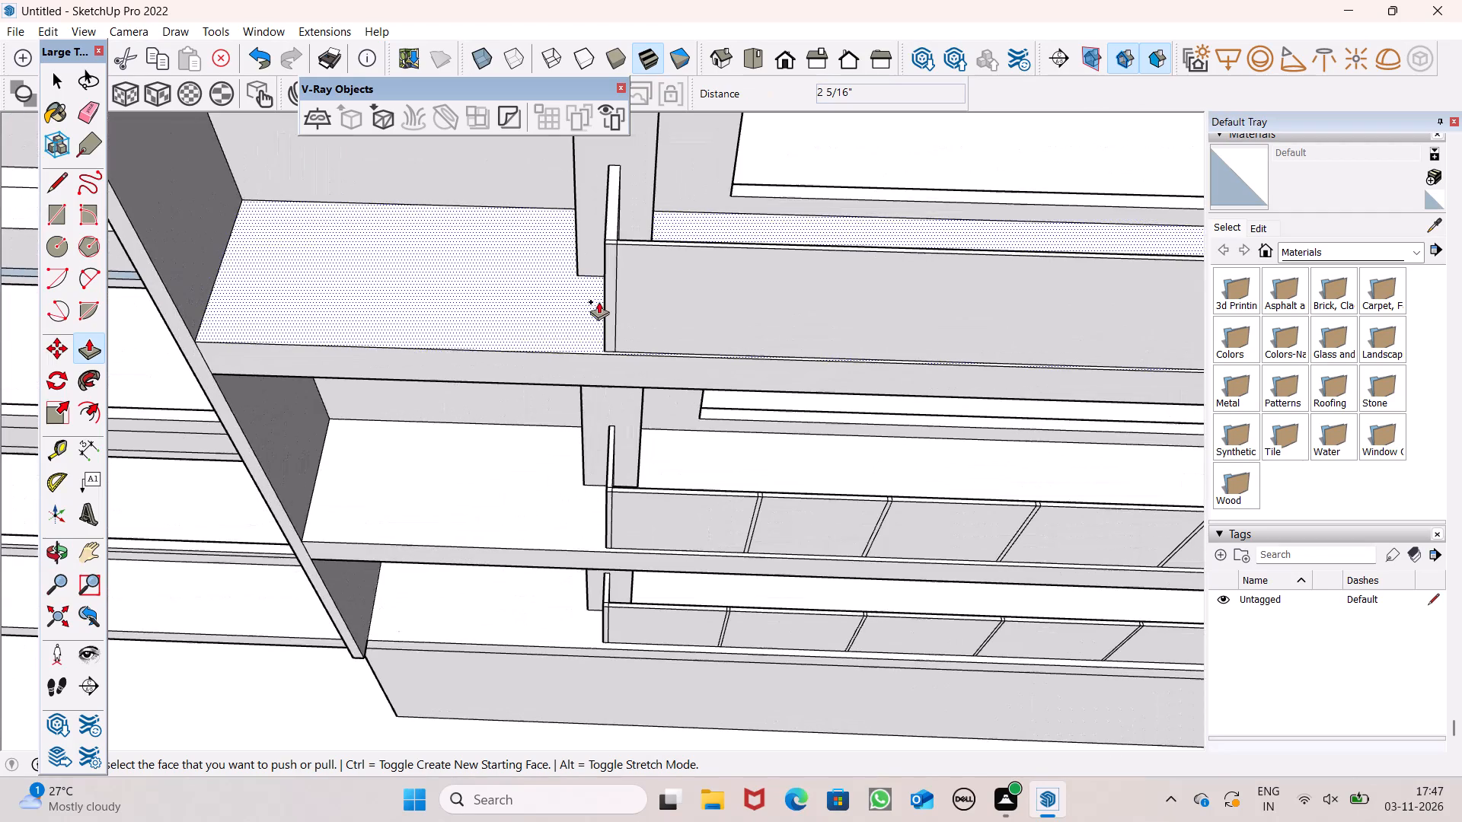
{"action": "key", "text": "space"}
{"action": "left_click", "coordinate": [49, 218]}
{"action": "scroll", "coordinate": [481, 242], "scroll_direction": "down", "scroll_amount": 6}
{"action": "middle_click_drag", "start_coordinate": [737, 318], "coordinate": [722, 265]}
{"action": "scroll", "coordinate": [700, 327], "scroll_direction": "down", "scroll_amount": 4}
{"action": "middle_click_drag", "start_coordinate": [806, 381], "coordinate": [844, 284]}
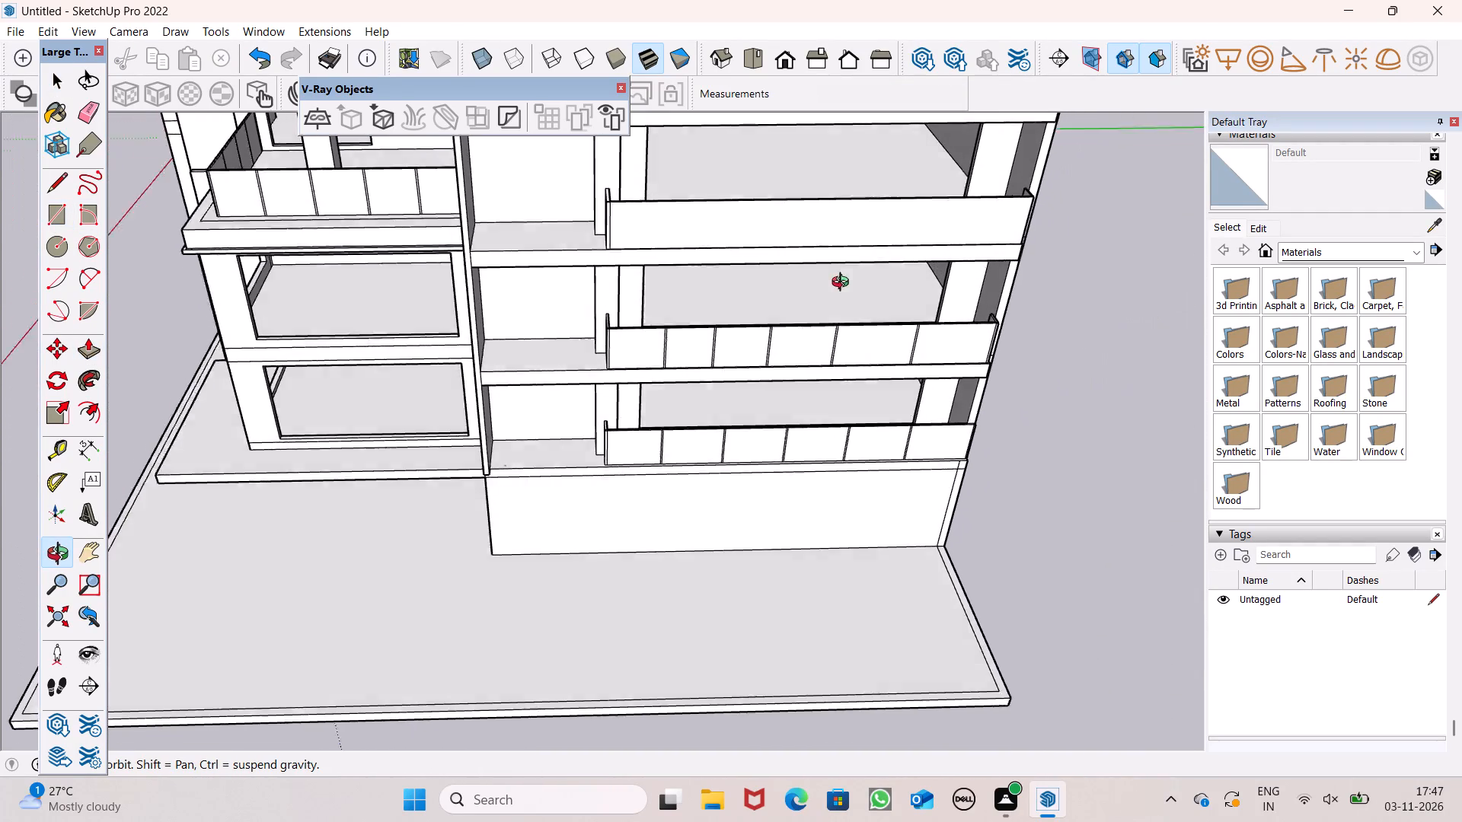
{"action": "middle_click_drag", "start_coordinate": [844, 284], "coordinate": [842, 283]}
{"action": "scroll", "coordinate": [698, 174], "scroll_direction": "up", "scroll_amount": 8}
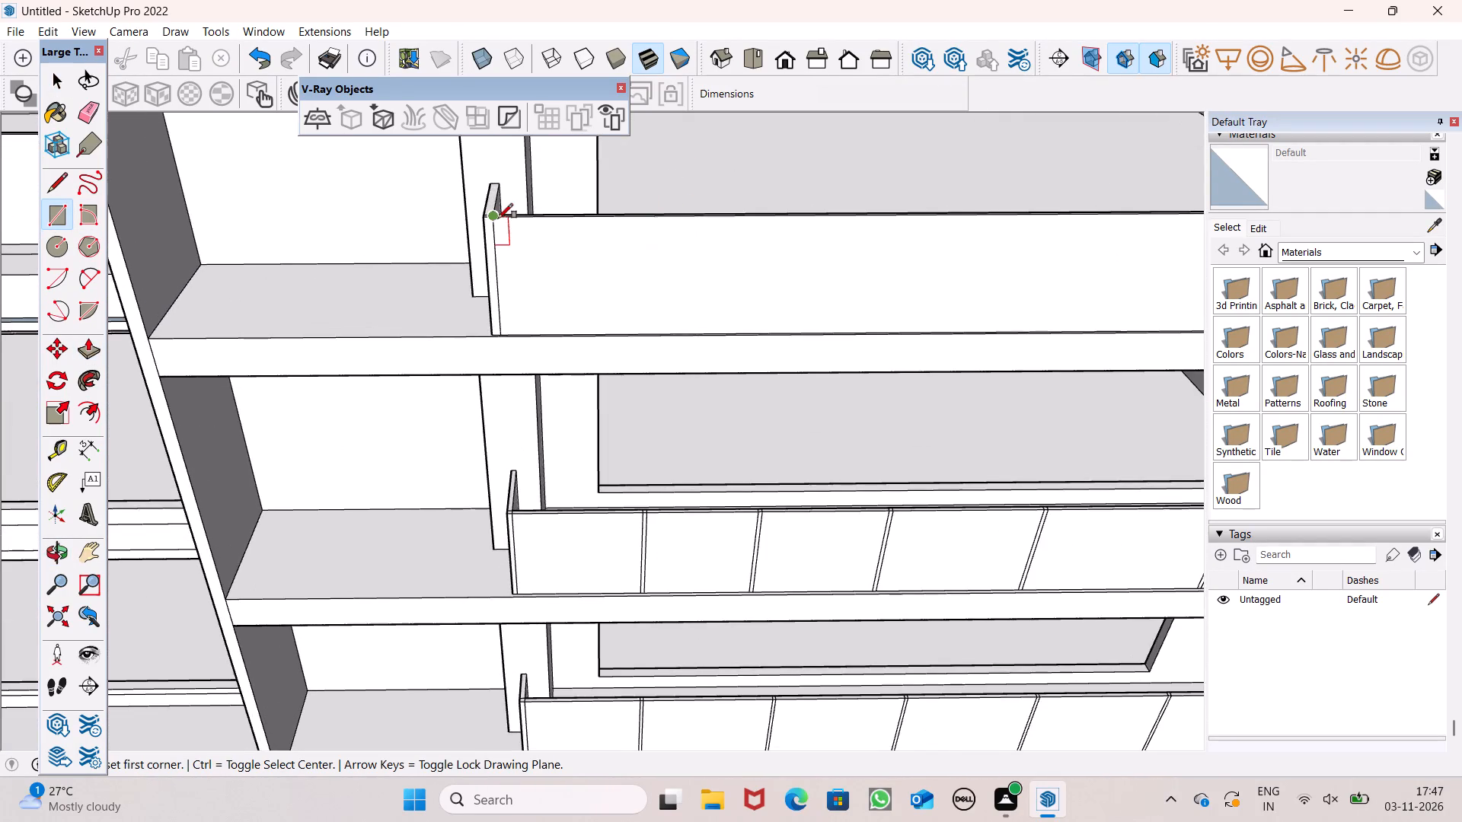
{"action": "scroll", "coordinate": [495, 225], "scroll_direction": "down", "scroll_amount": 3}
{"action": "scroll", "coordinate": [592, 233], "scroll_direction": "up", "scroll_amount": 1}
{"action": "middle_click_drag", "start_coordinate": [691, 291], "coordinate": [685, 282]}
{"action": "scroll", "coordinate": [691, 289], "scroll_direction": "up", "scroll_amount": 1}
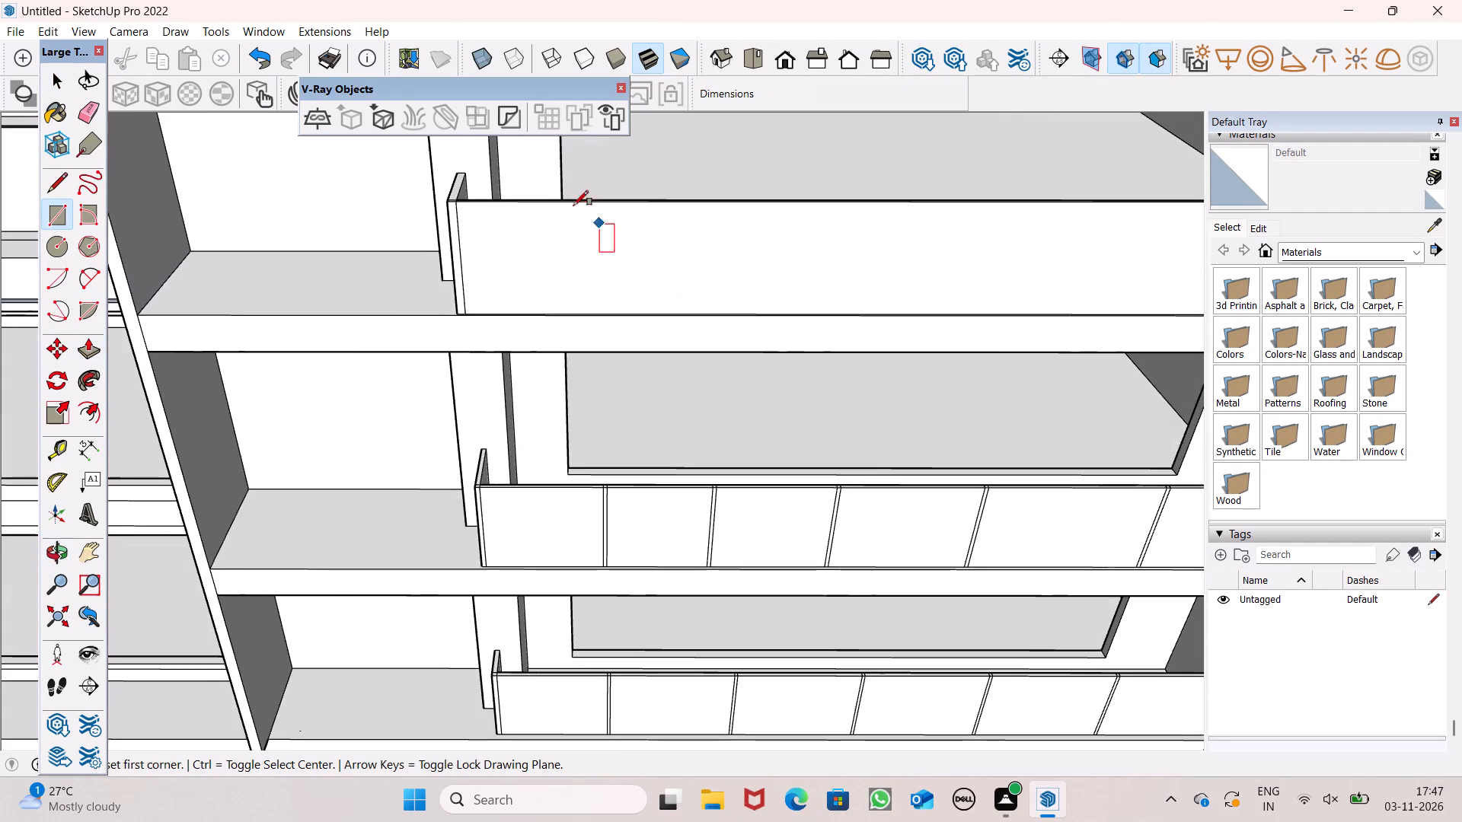
{"action": "scroll", "coordinate": [624, 191], "scroll_direction": "up", "scroll_amount": 6}
{"action": "scroll", "coordinate": [628, 186], "scroll_direction": "down", "scroll_amount": 5}
{"action": "scroll", "coordinate": [629, 188], "scroll_direction": "up", "scroll_amount": 1}
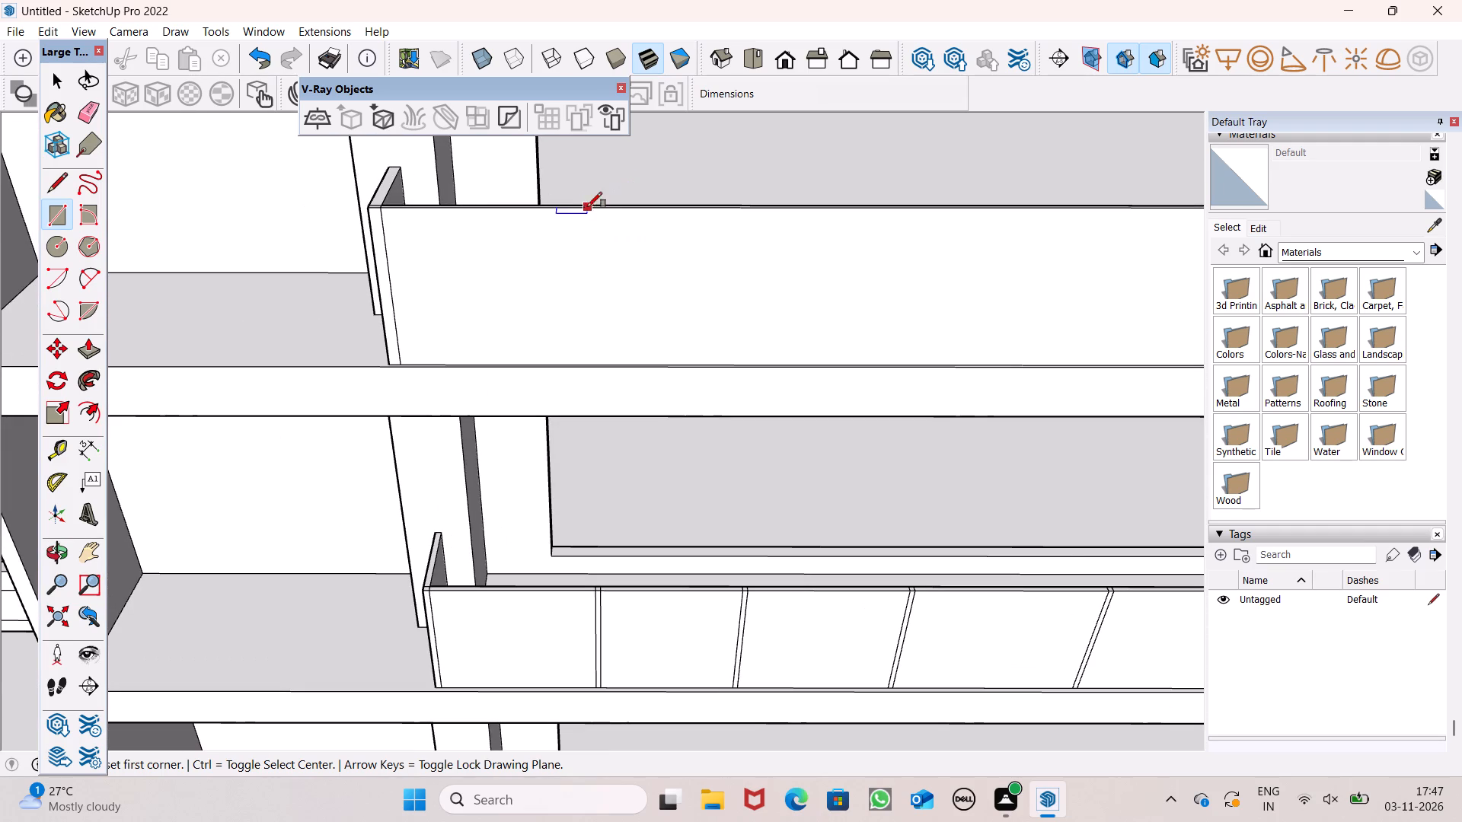
{"action": "scroll", "coordinate": [621, 196], "scroll_direction": "down", "scroll_amount": 3}
{"action": "scroll", "coordinate": [608, 212], "scroll_direction": "up", "scroll_amount": 5}
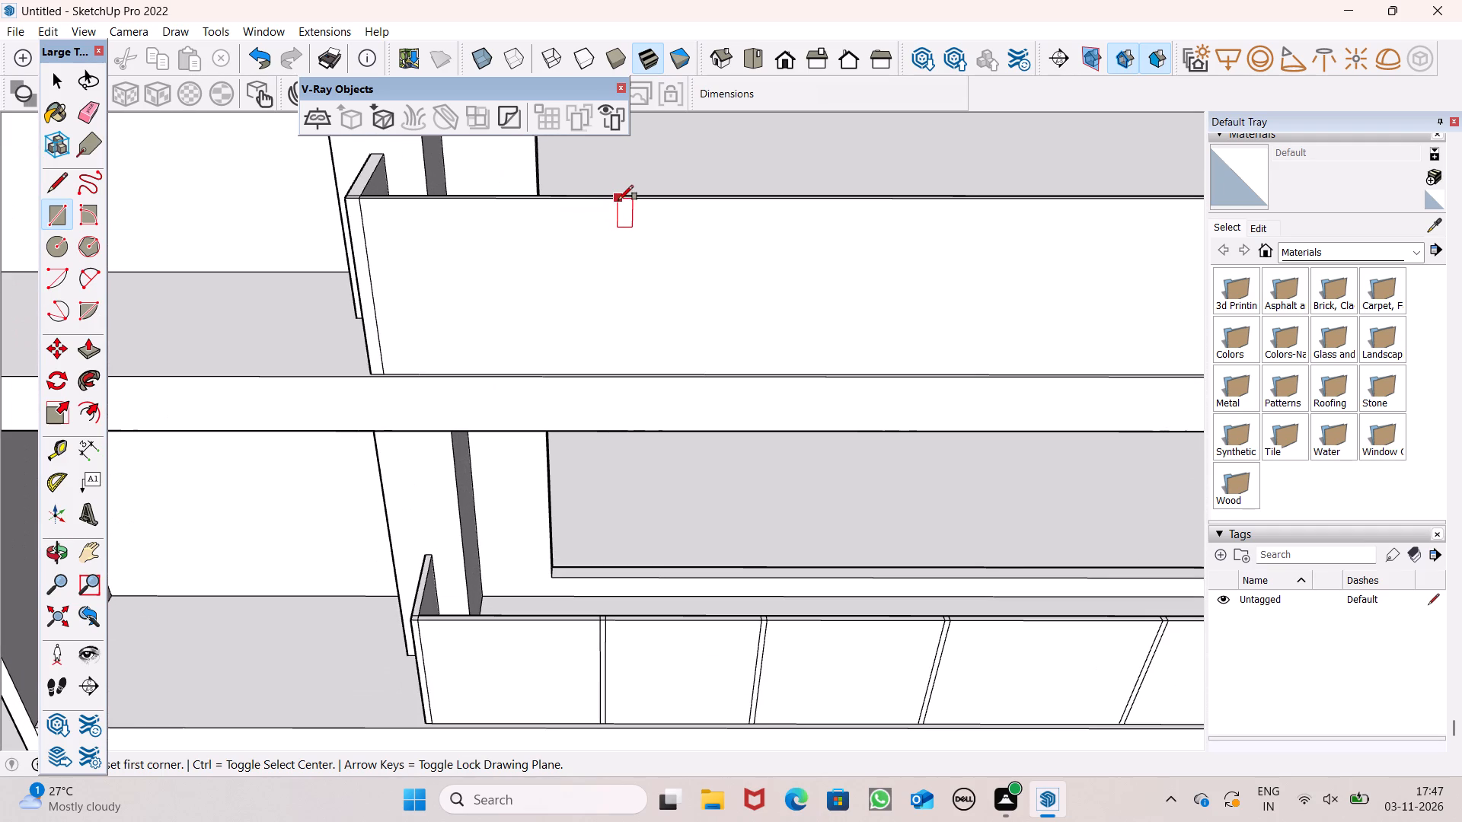
{"action": "left_click", "coordinate": [619, 199]}
{"action": "scroll", "coordinate": [634, 320], "scroll_direction": "down", "scroll_amount": 3}
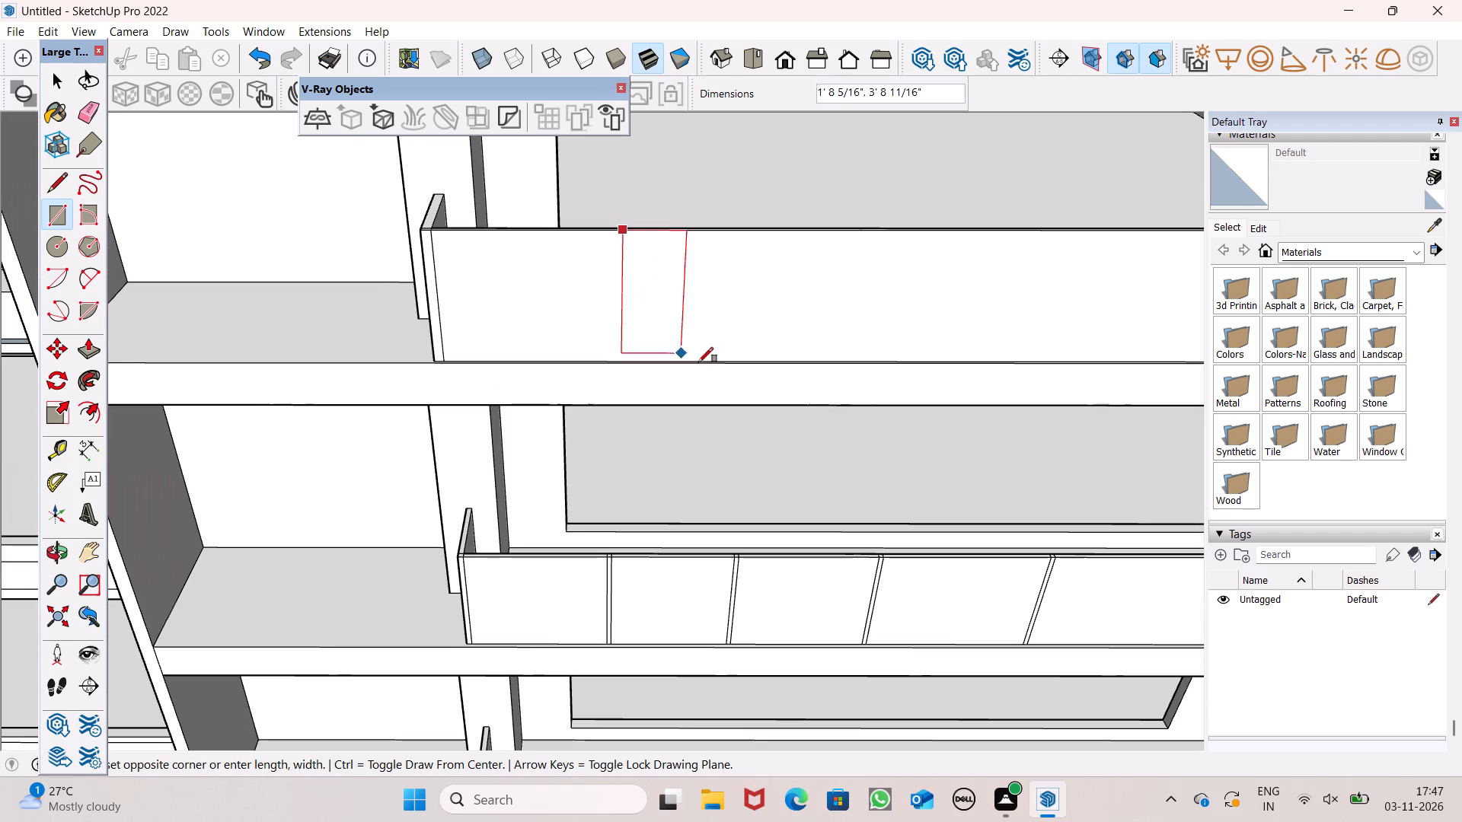
{"action": "middle_click_drag", "start_coordinate": [643, 364], "coordinate": [663, 462]}
{"action": "scroll", "coordinate": [653, 440], "scroll_direction": "up", "scroll_amount": 7}
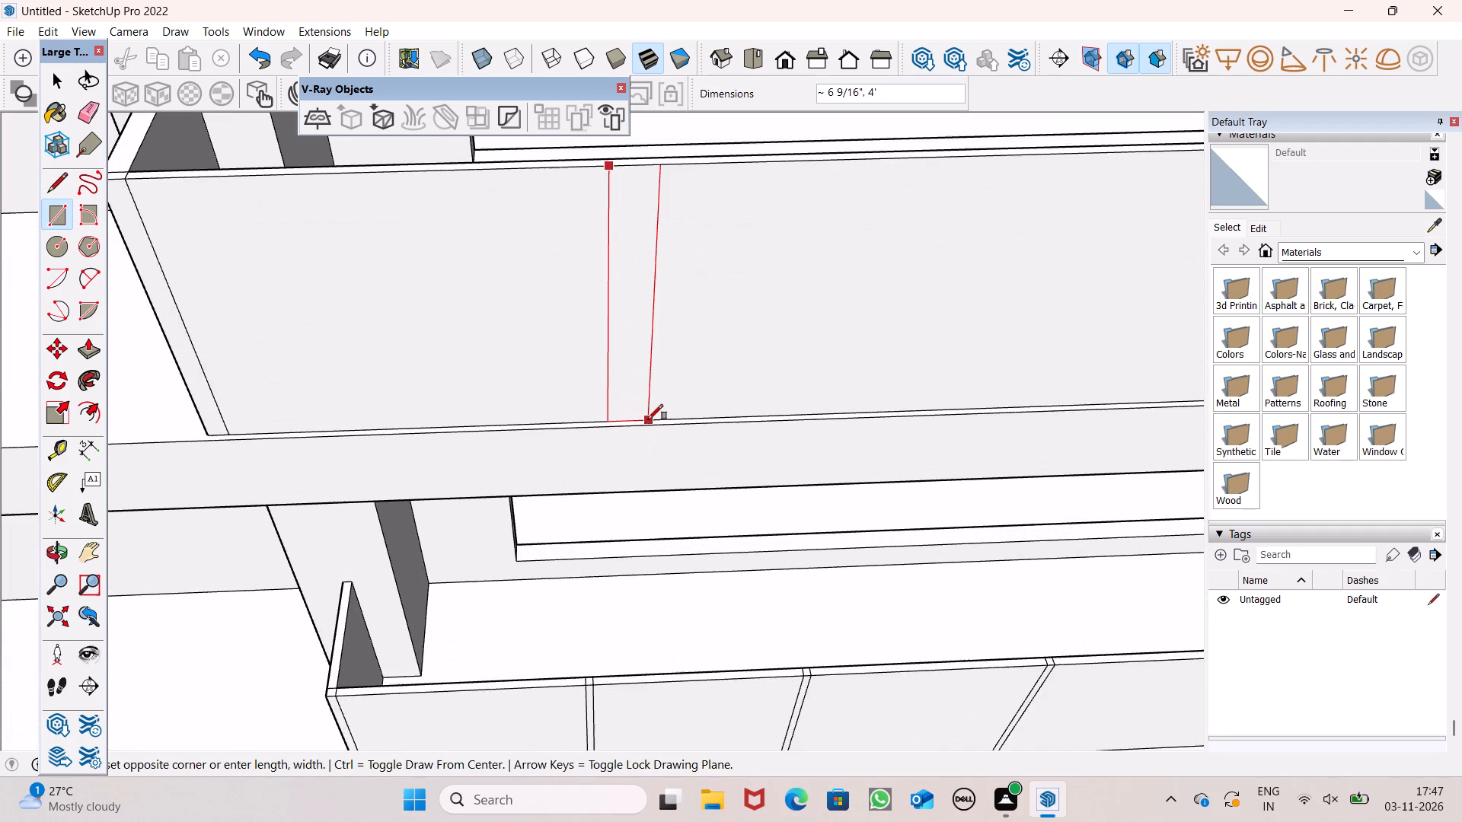
{"action": "scroll", "coordinate": [648, 417], "scroll_direction": "up", "scroll_amount": 5}
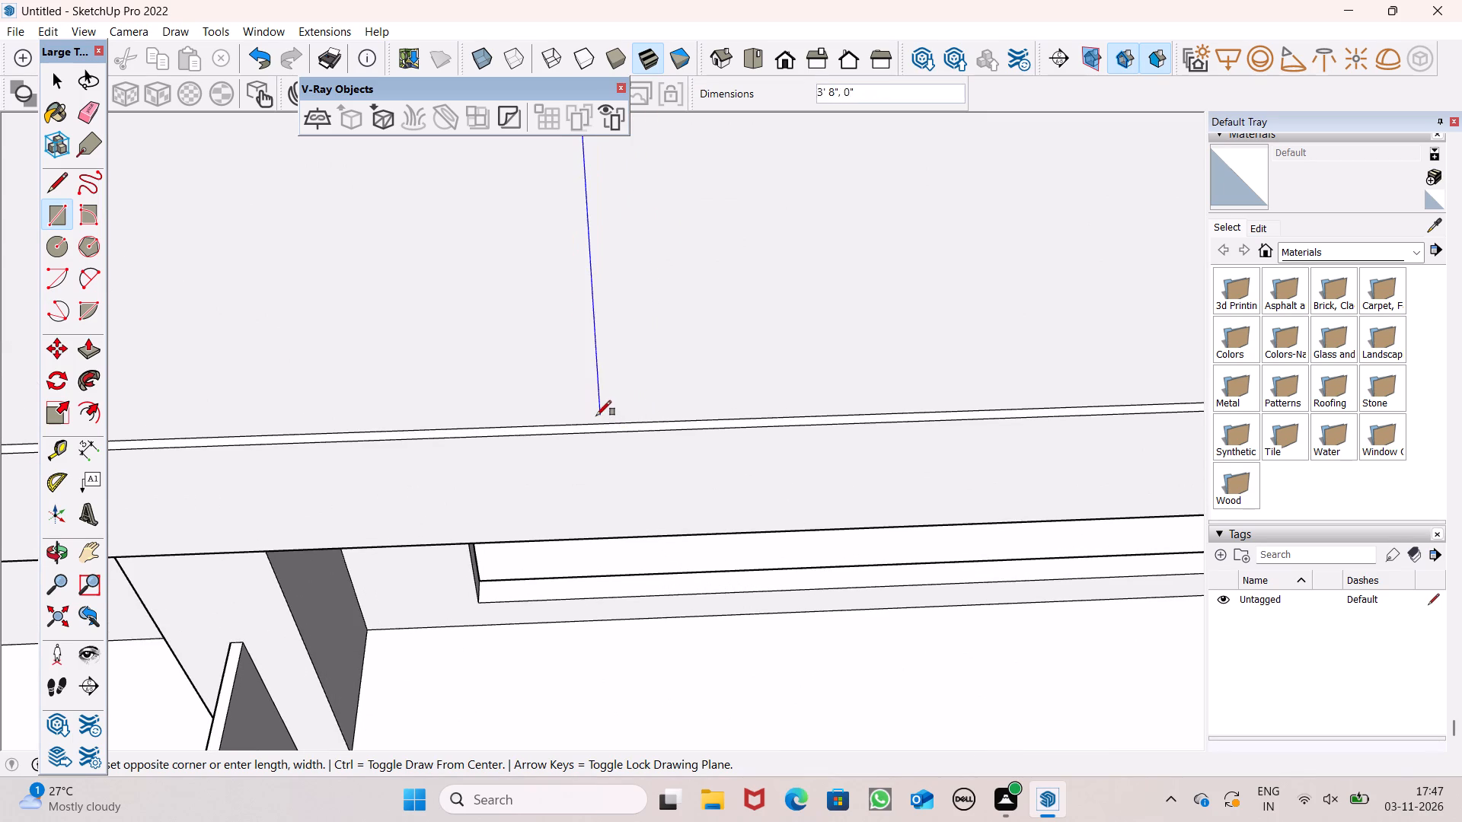
{"action": "scroll", "coordinate": [602, 438], "scroll_direction": "up", "scroll_amount": 4}
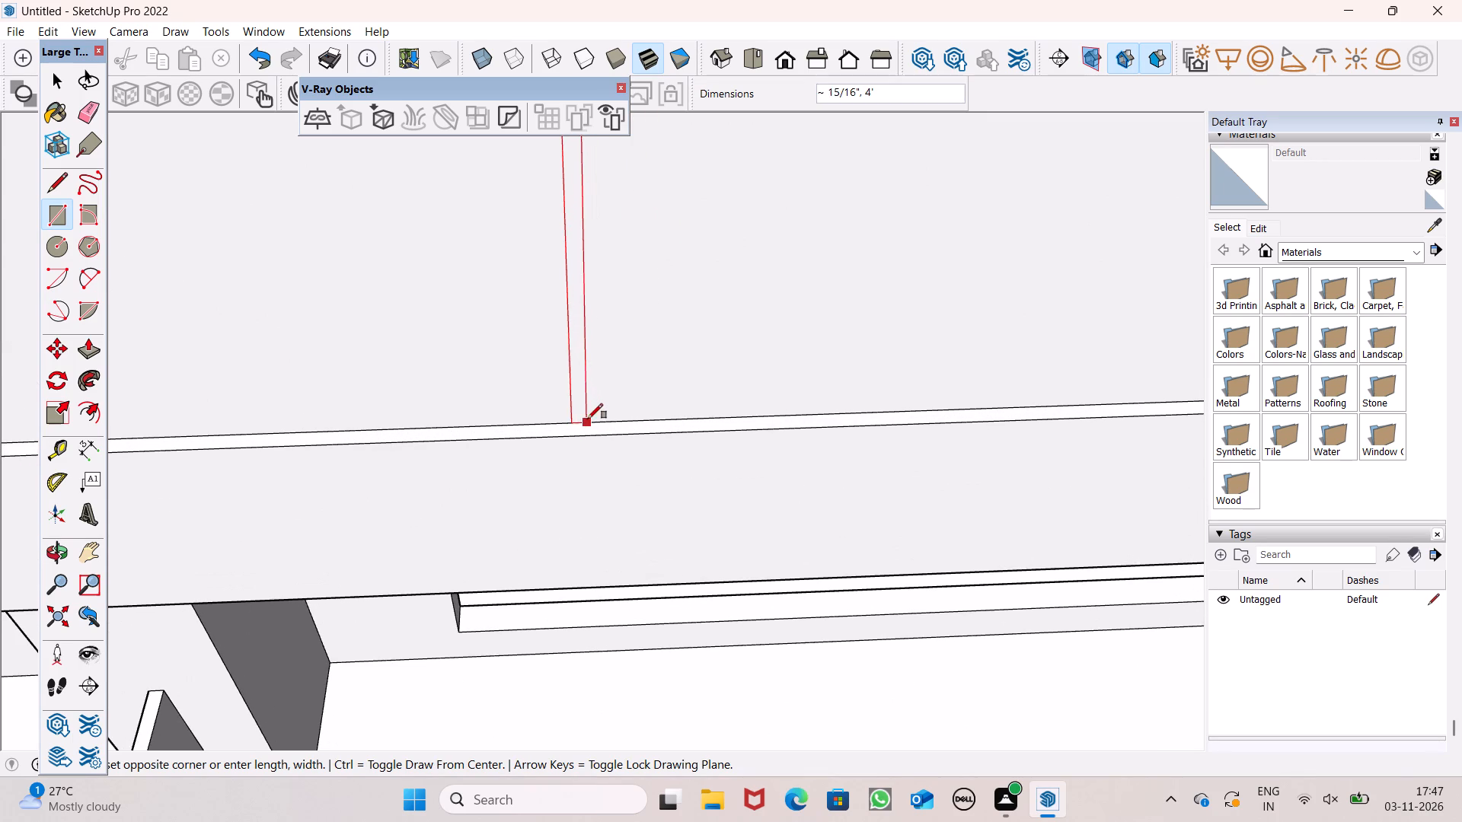
{"action": "left_click", "coordinate": [589, 419]}
Copy the new strip along the third parapet toward its right end at about 4' 11/16" spacing, making 5 copies.
{"action": "key", "text": "space"}
{"action": "double_click", "coordinate": [576, 411]}
{"action": "scroll", "coordinate": [666, 323], "scroll_direction": "down", "scroll_amount": 3}
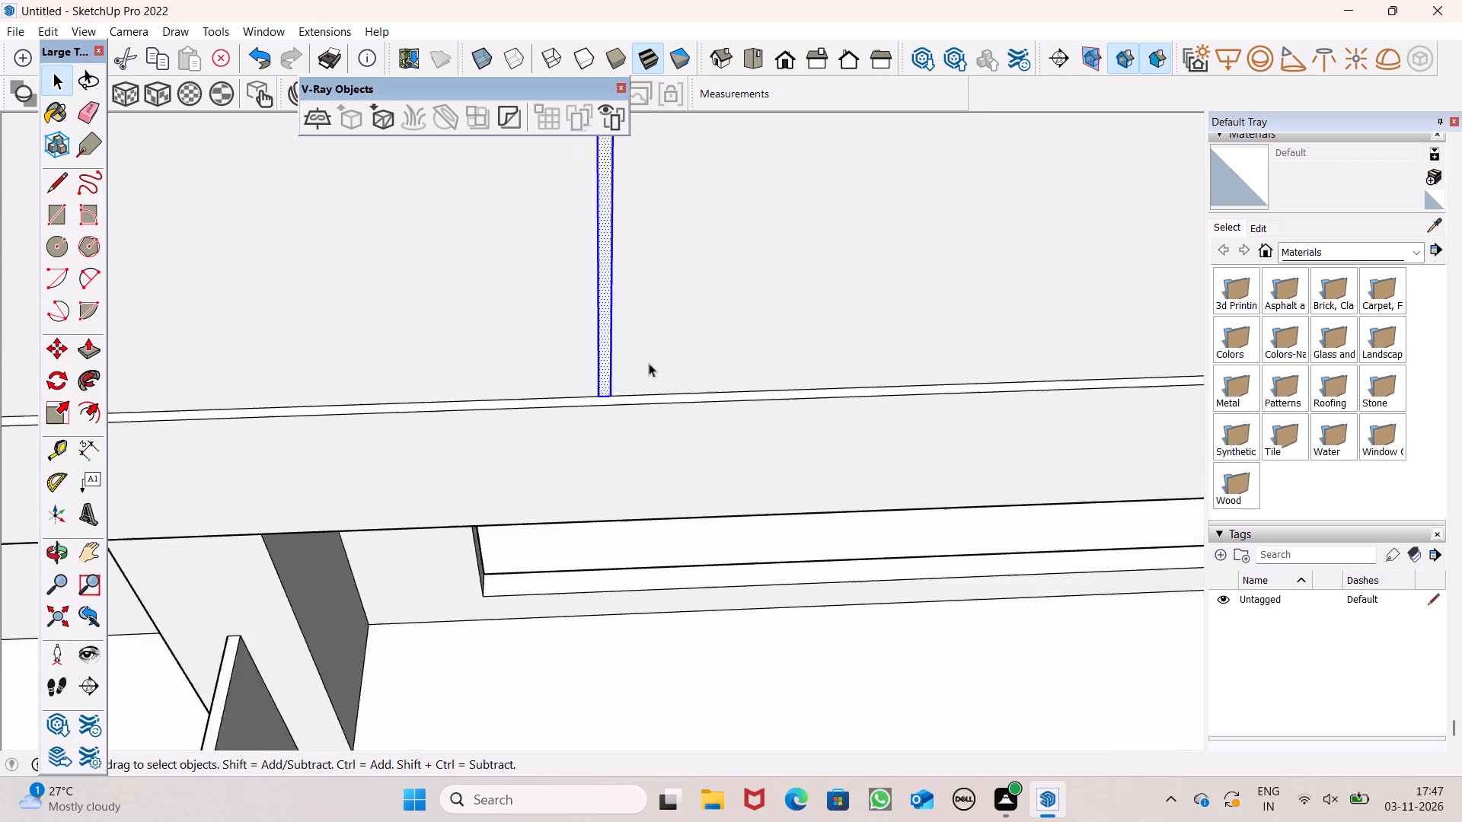
{"action": "scroll", "coordinate": [649, 363], "scroll_direction": "down", "scroll_amount": 14}
{"action": "middle_click_drag", "start_coordinate": [758, 402], "coordinate": [672, 407]}
{"action": "scroll", "coordinate": [672, 407], "scroll_direction": "up", "scroll_amount": 1}
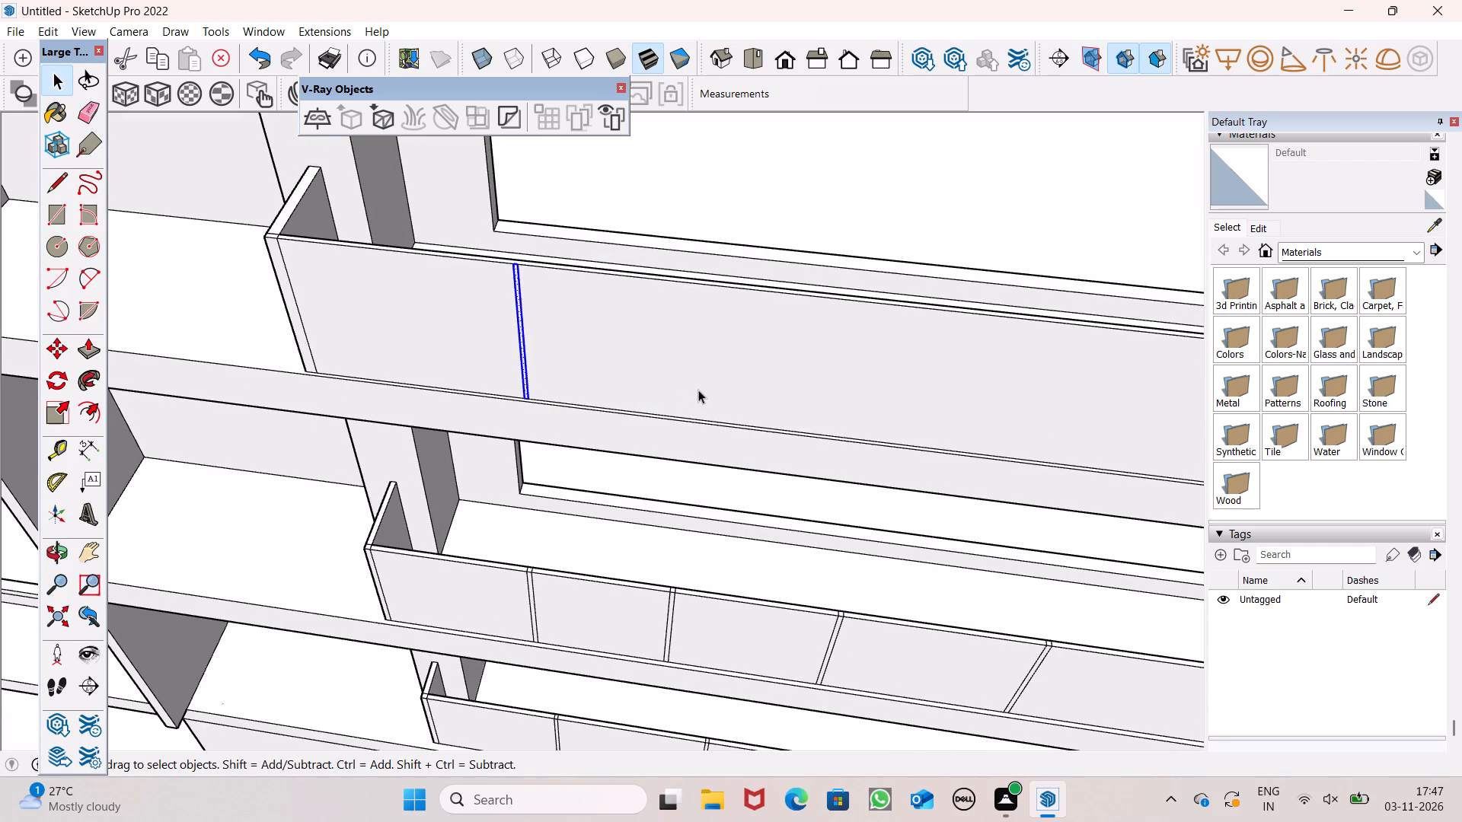
{"action": "key", "text": "m"}
{"action": "key", "text": "Return"}
{"action": "middle_click_drag", "start_coordinate": [700, 390], "coordinate": [742, 440]}
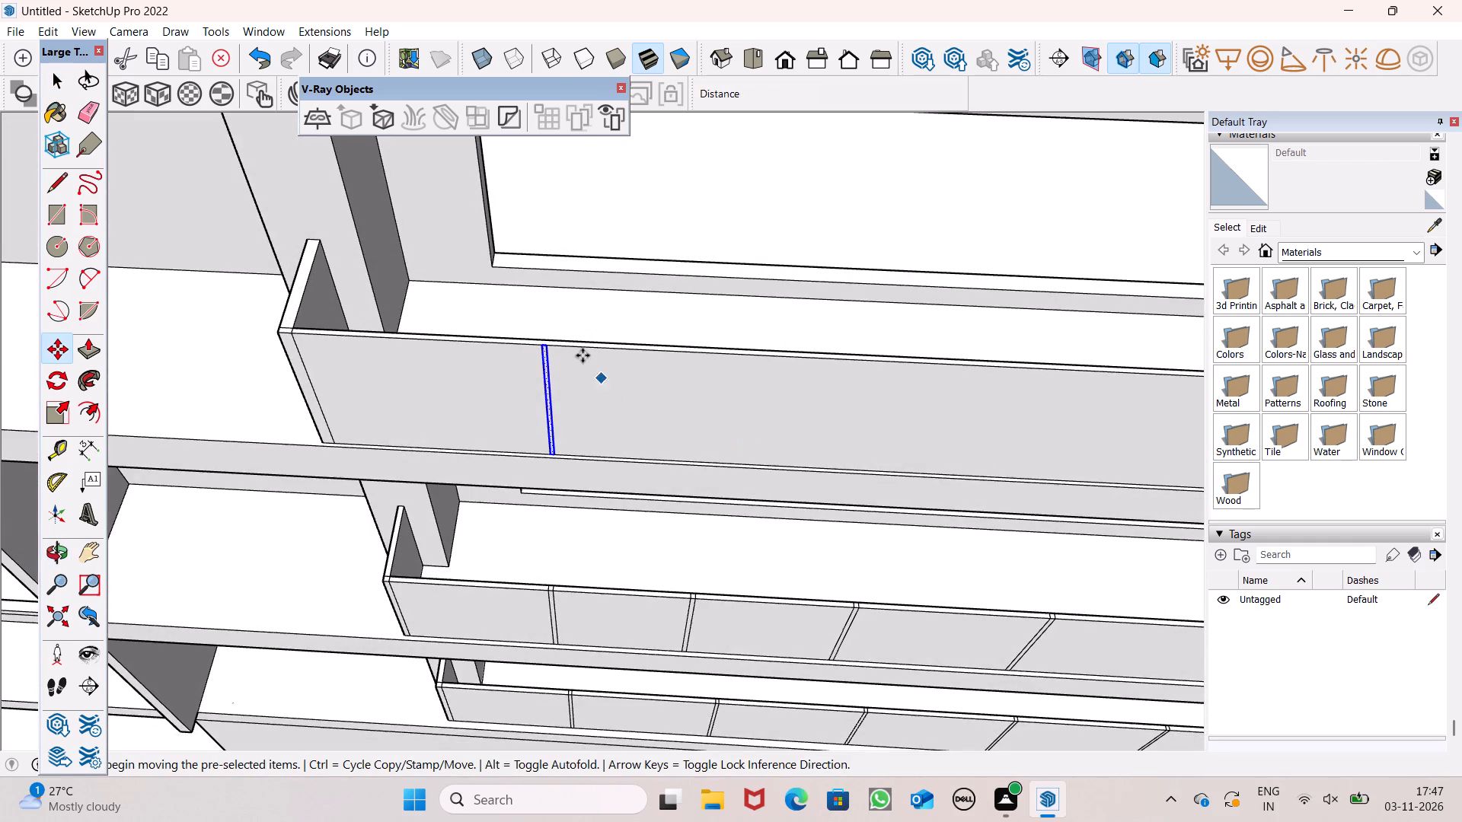
{"action": "scroll", "coordinate": [582, 355], "scroll_direction": "up", "scroll_amount": 4}
{"action": "left_click_drag", "start_coordinate": [522, 343], "coordinate": [570, 346]}
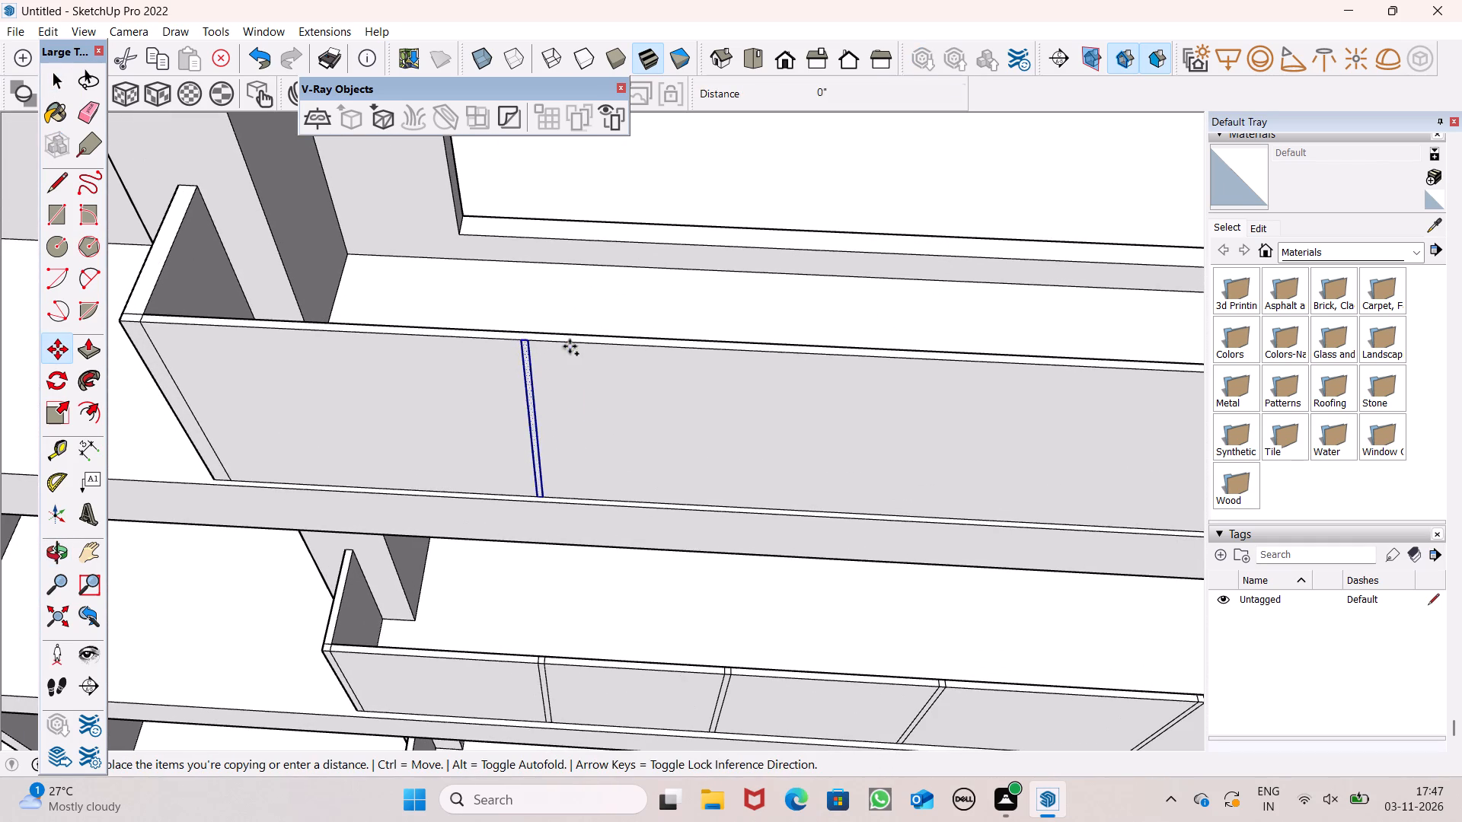
{"action": "left_click_drag", "start_coordinate": [570, 346], "coordinate": [814, 359]}
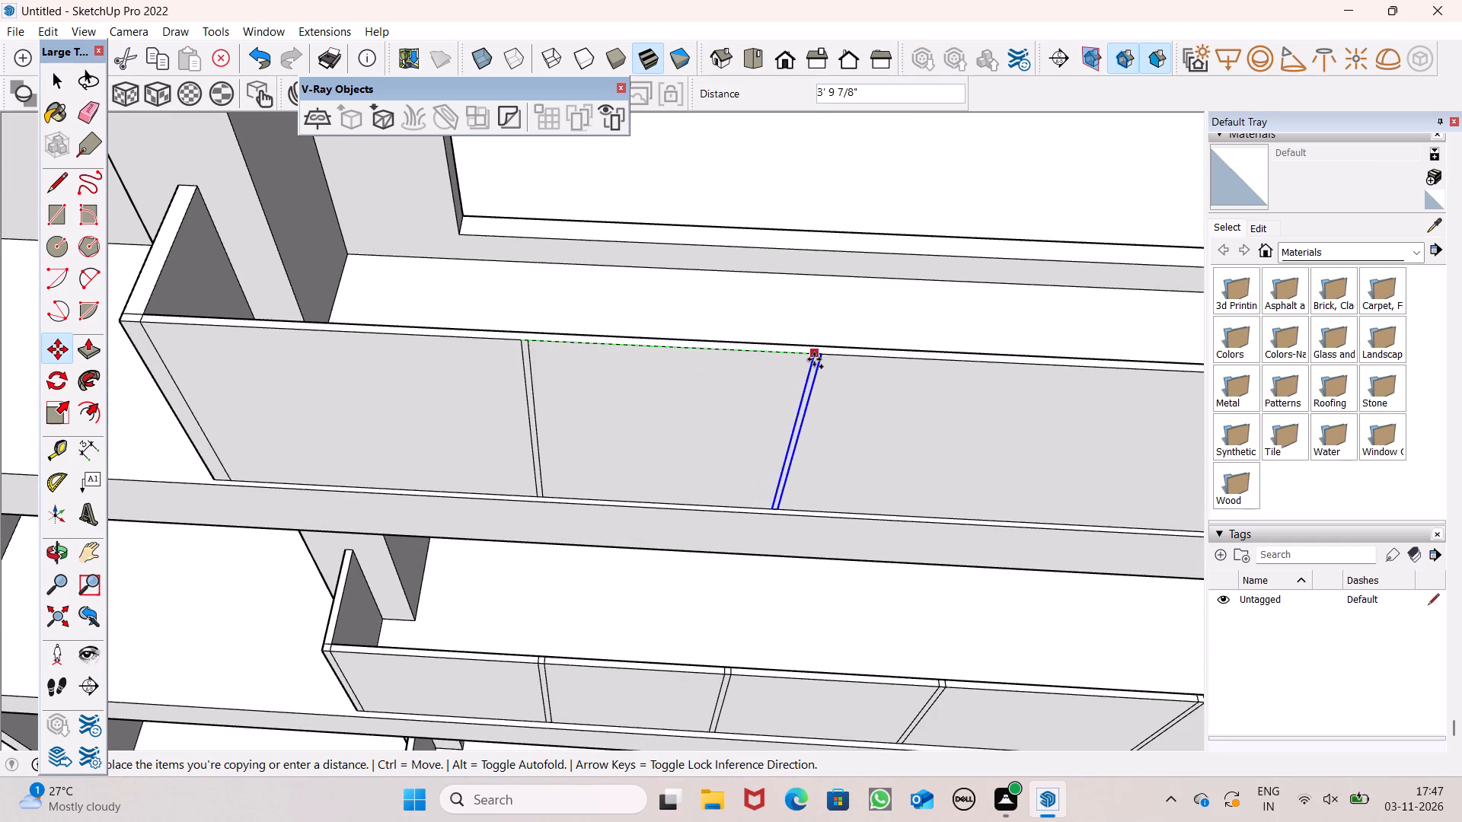
{"action": "left_click_drag", "start_coordinate": [814, 359], "coordinate": [832, 359]}
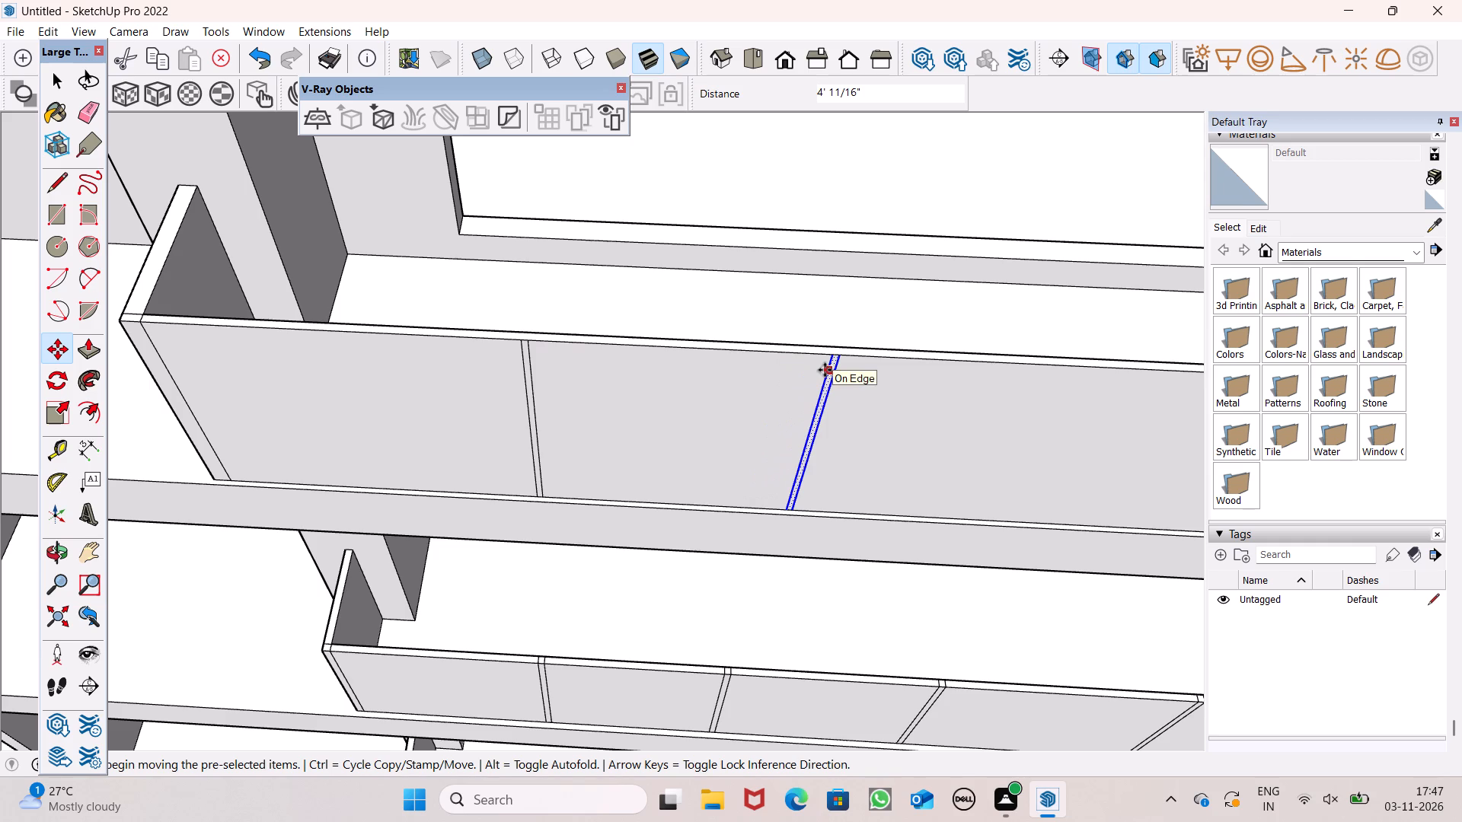
{"action": "type", "text": "*5"}
{"action": "key", "text": "Return"}
{"action": "key", "text": "space"}
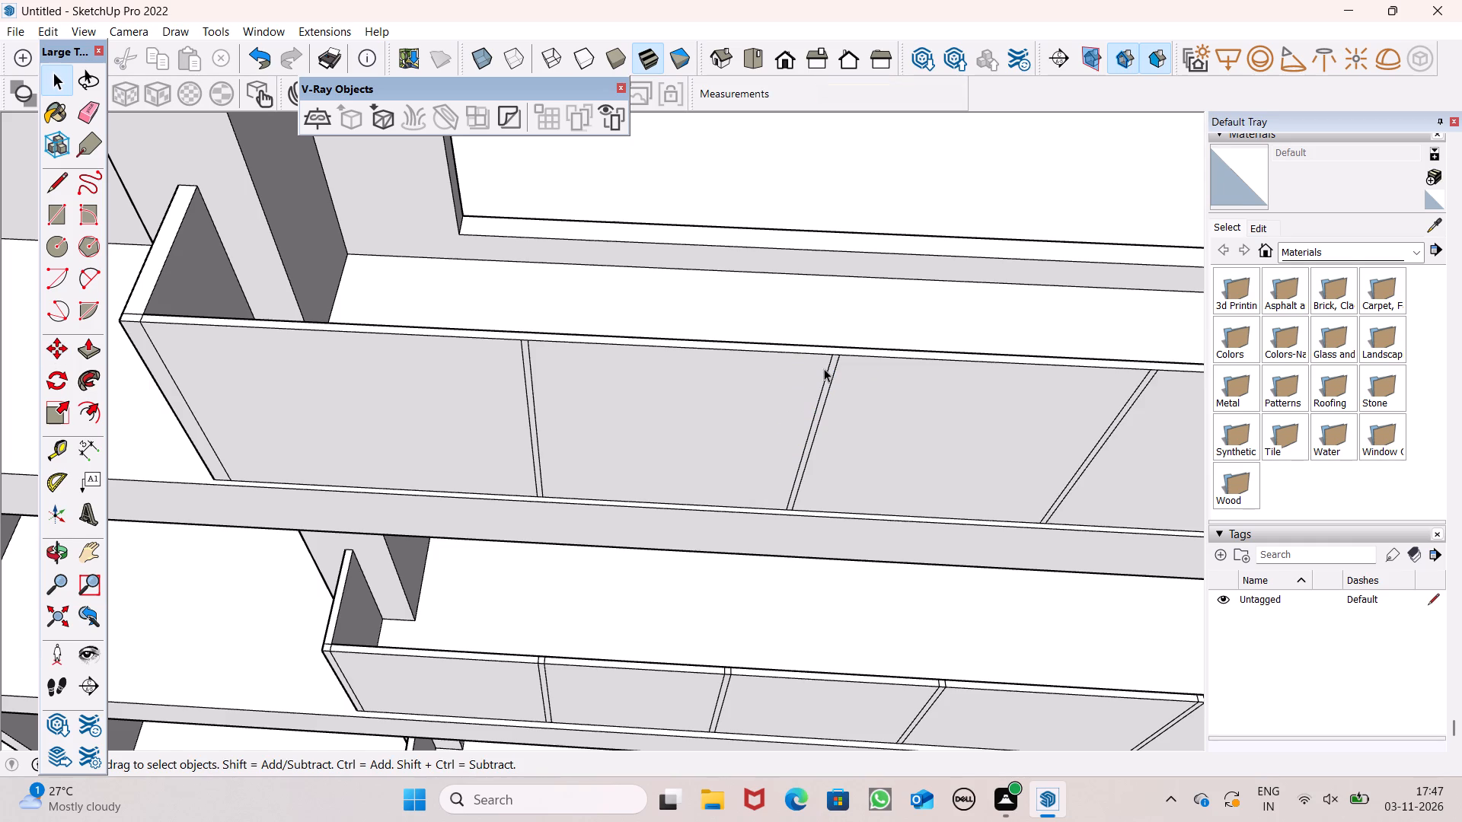
Copy the last strip on the third parapet once more toward the right end, continuing the row at similar spacing.
{"action": "scroll", "coordinate": [793, 376], "scroll_direction": "down", "scroll_amount": 15}
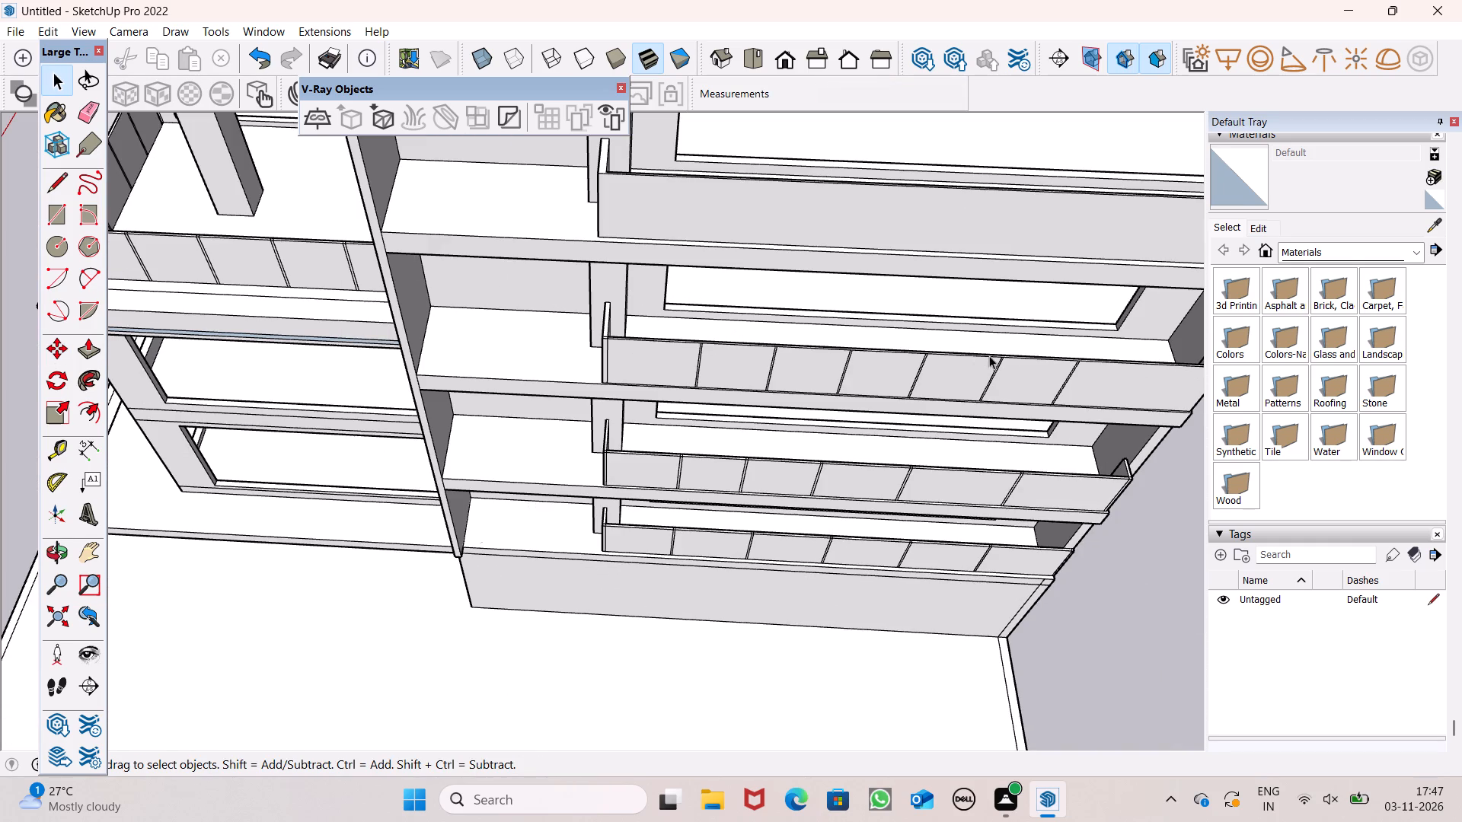
{"action": "scroll", "coordinate": [590, 343], "scroll_direction": "down", "scroll_amount": 3}
{"action": "scroll", "coordinate": [851, 345], "scroll_direction": "up", "scroll_amount": 7}
{"action": "scroll", "coordinate": [696, 361], "scroll_direction": "down", "scroll_amount": 2}
{"action": "scroll", "coordinate": [969, 377], "scroll_direction": "up", "scroll_amount": 2}
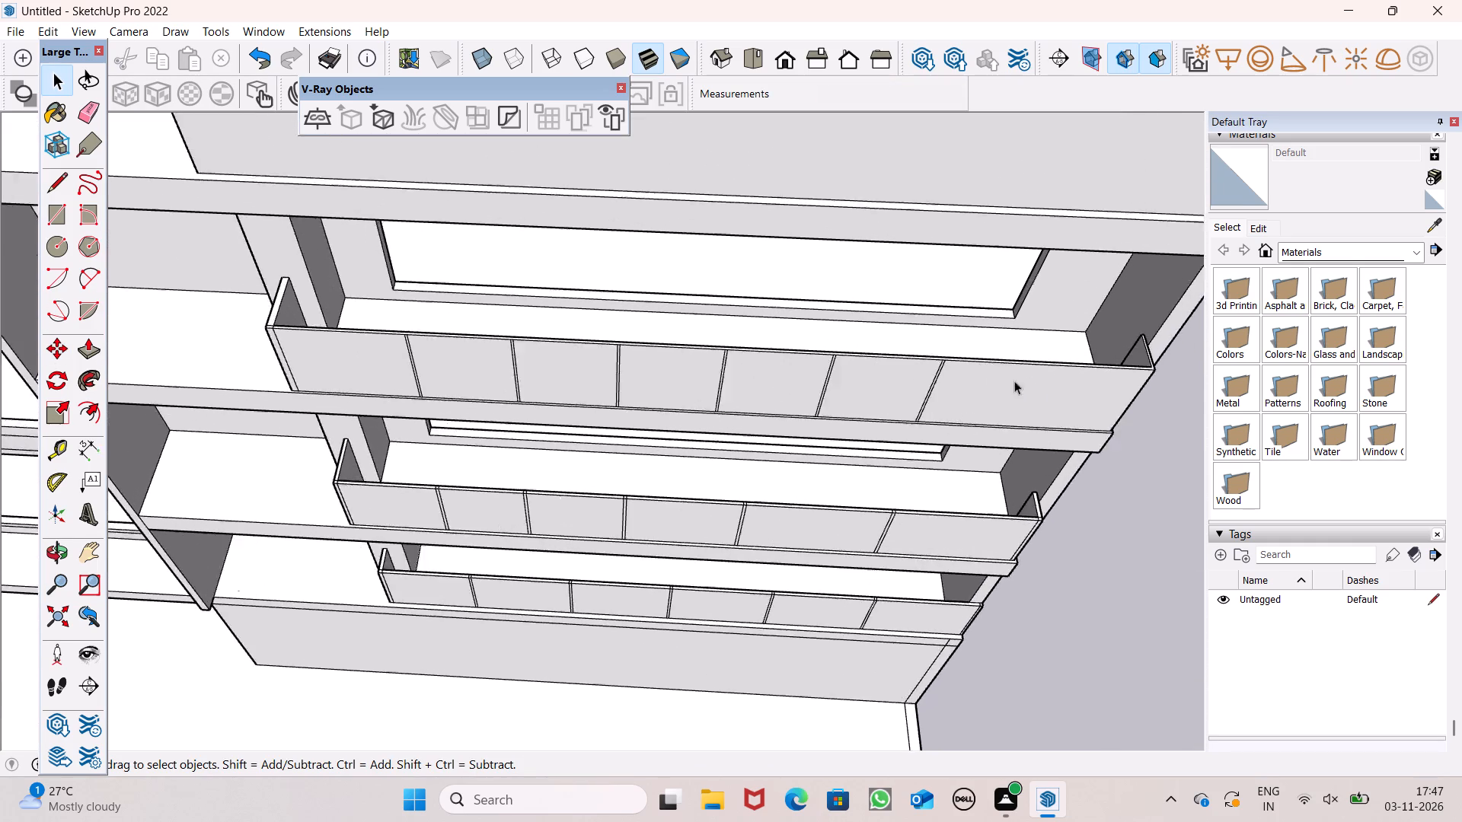
{"action": "scroll", "coordinate": [1014, 381], "scroll_direction": "up", "scroll_amount": 6}
{"action": "scroll", "coordinate": [940, 383], "scroll_direction": "up", "scroll_amount": 6}
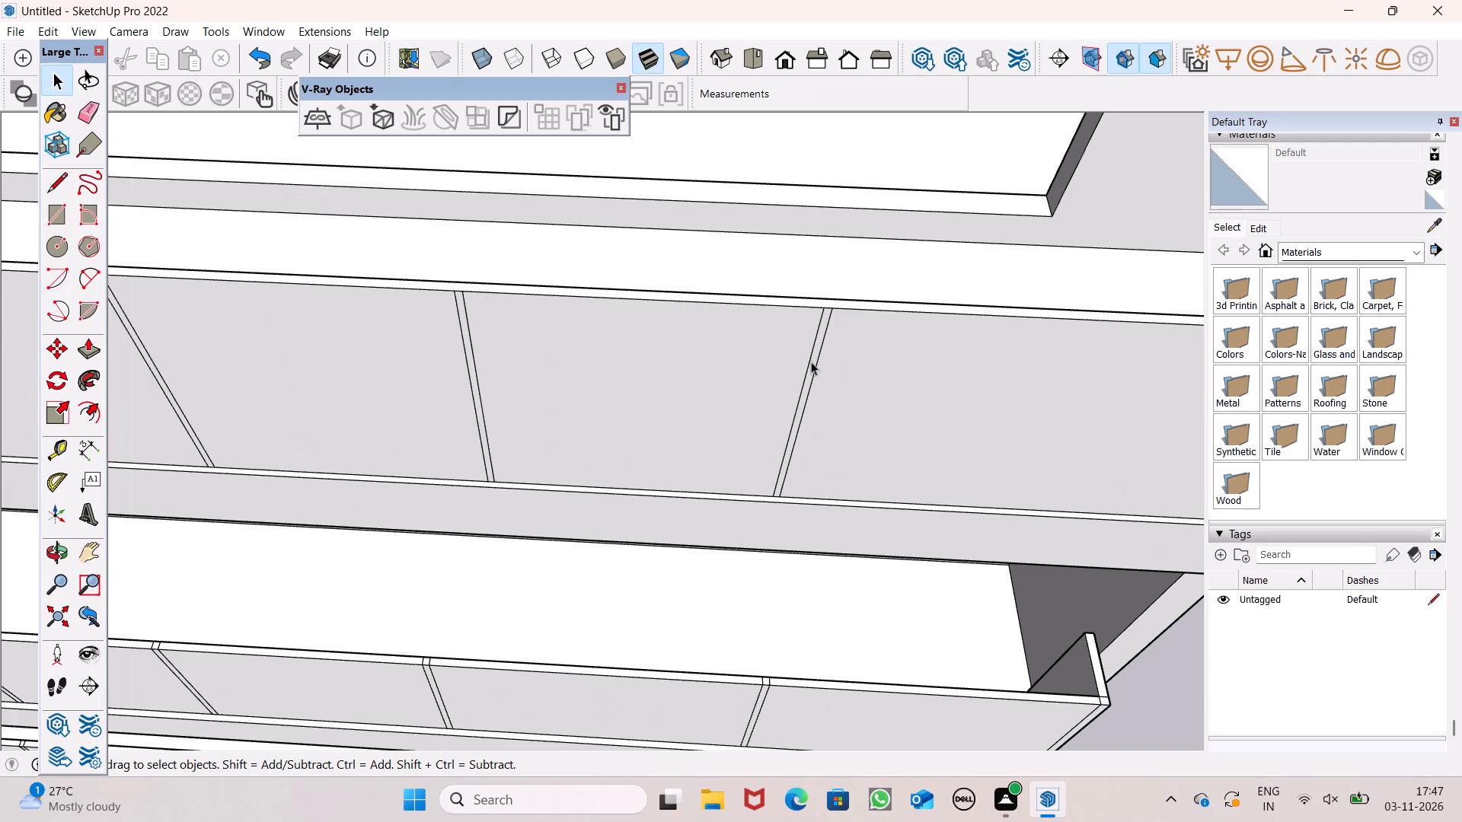
{"action": "double_click", "coordinate": [813, 355]}
{"action": "scroll", "coordinate": [649, 355], "scroll_direction": "down", "scroll_amount": 7}
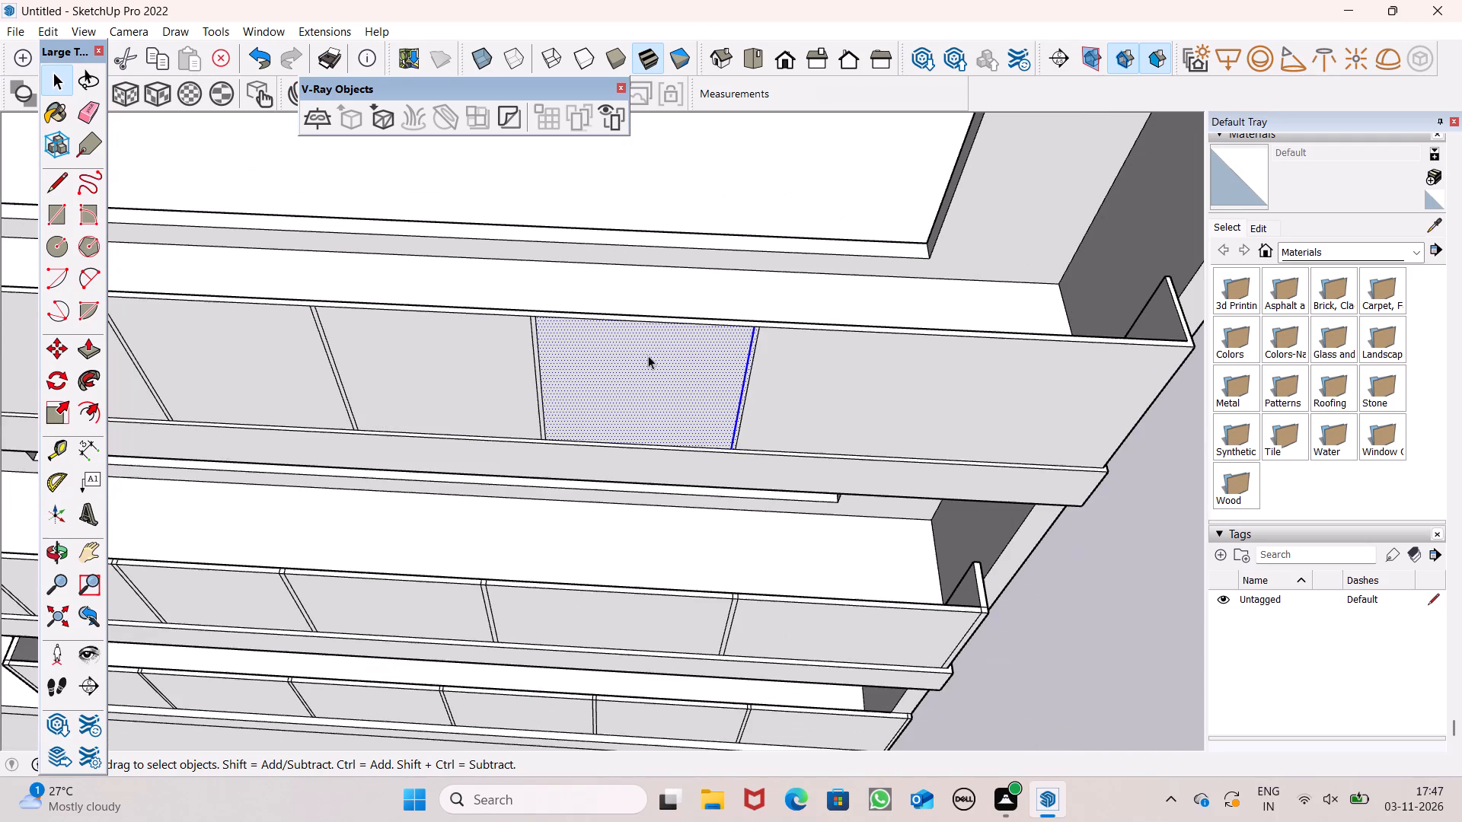
{"action": "left_click", "coordinate": [1038, 532]}
{"action": "scroll", "coordinate": [767, 367], "scroll_direction": "up", "scroll_amount": 11}
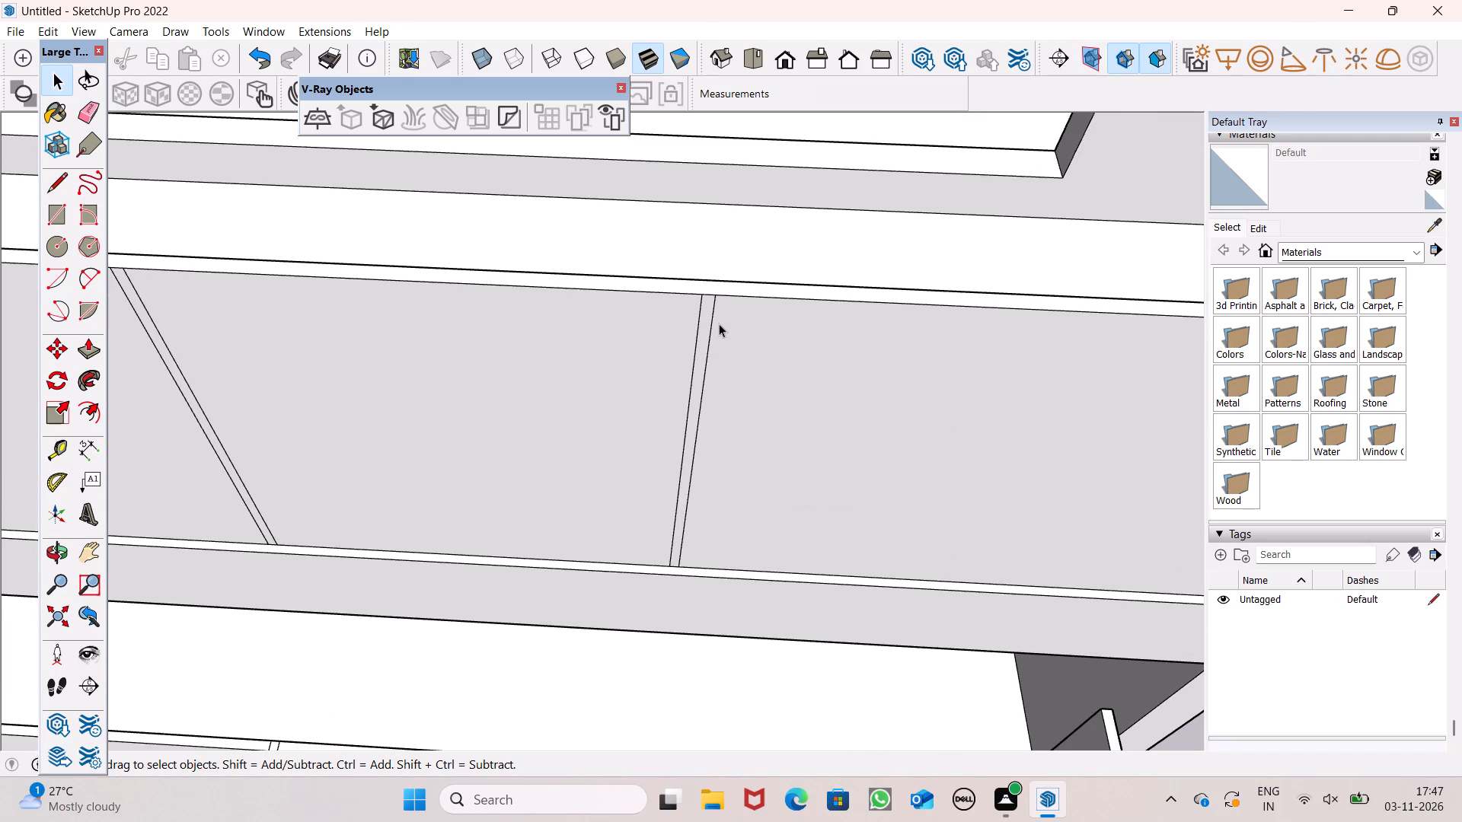
{"action": "double_click", "coordinate": [703, 327]}
{"action": "scroll", "coordinate": [533, 336], "scroll_direction": "down", "scroll_amount": 3}
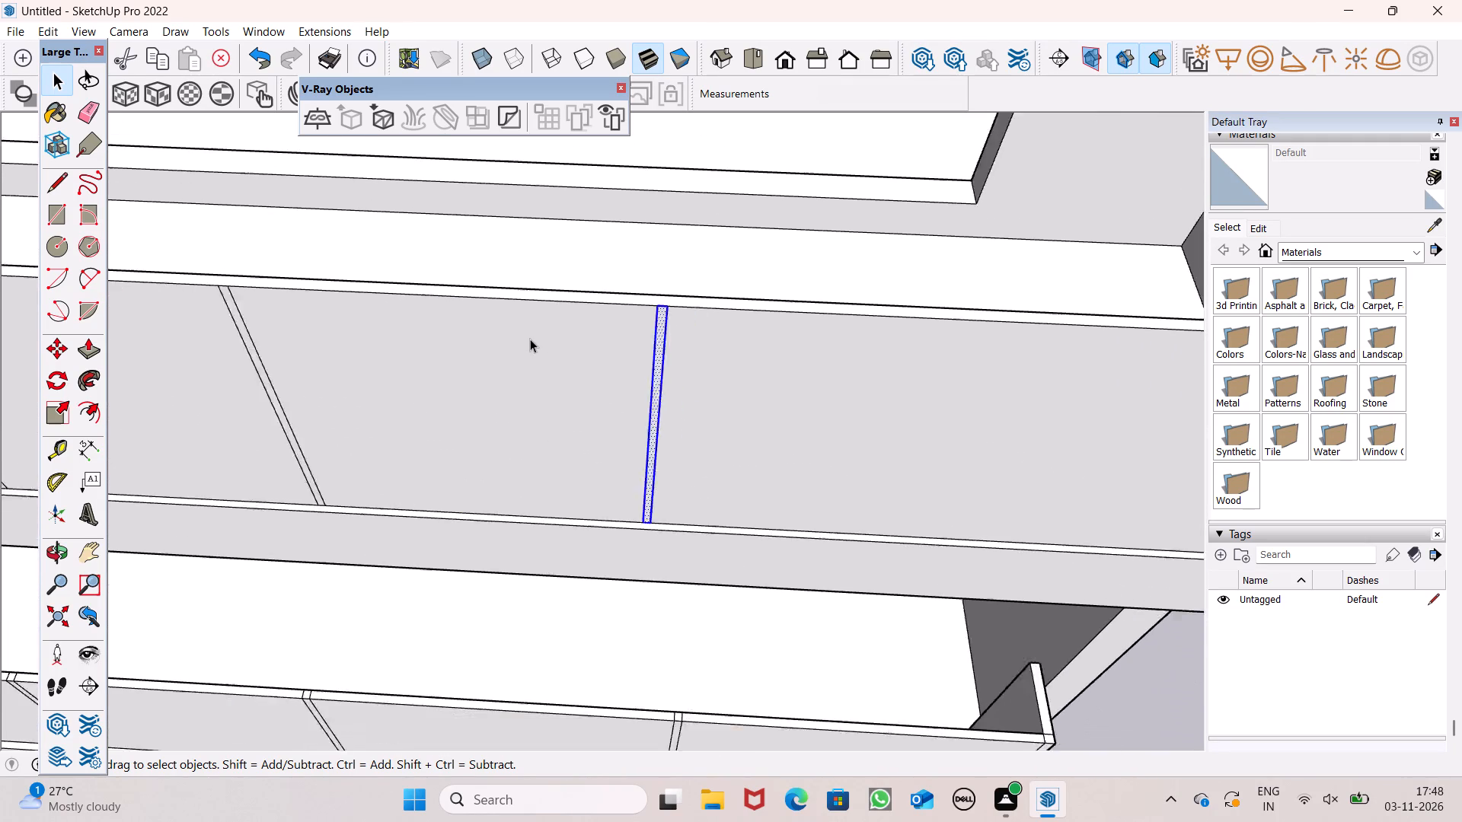
{"action": "scroll", "coordinate": [530, 339], "scroll_direction": "down", "scroll_amount": 3}
{"action": "key", "text": "m"}
{"action": "key", "text": "Return"}
{"action": "scroll", "coordinate": [696, 375], "scroll_direction": "up", "scroll_amount": 3}
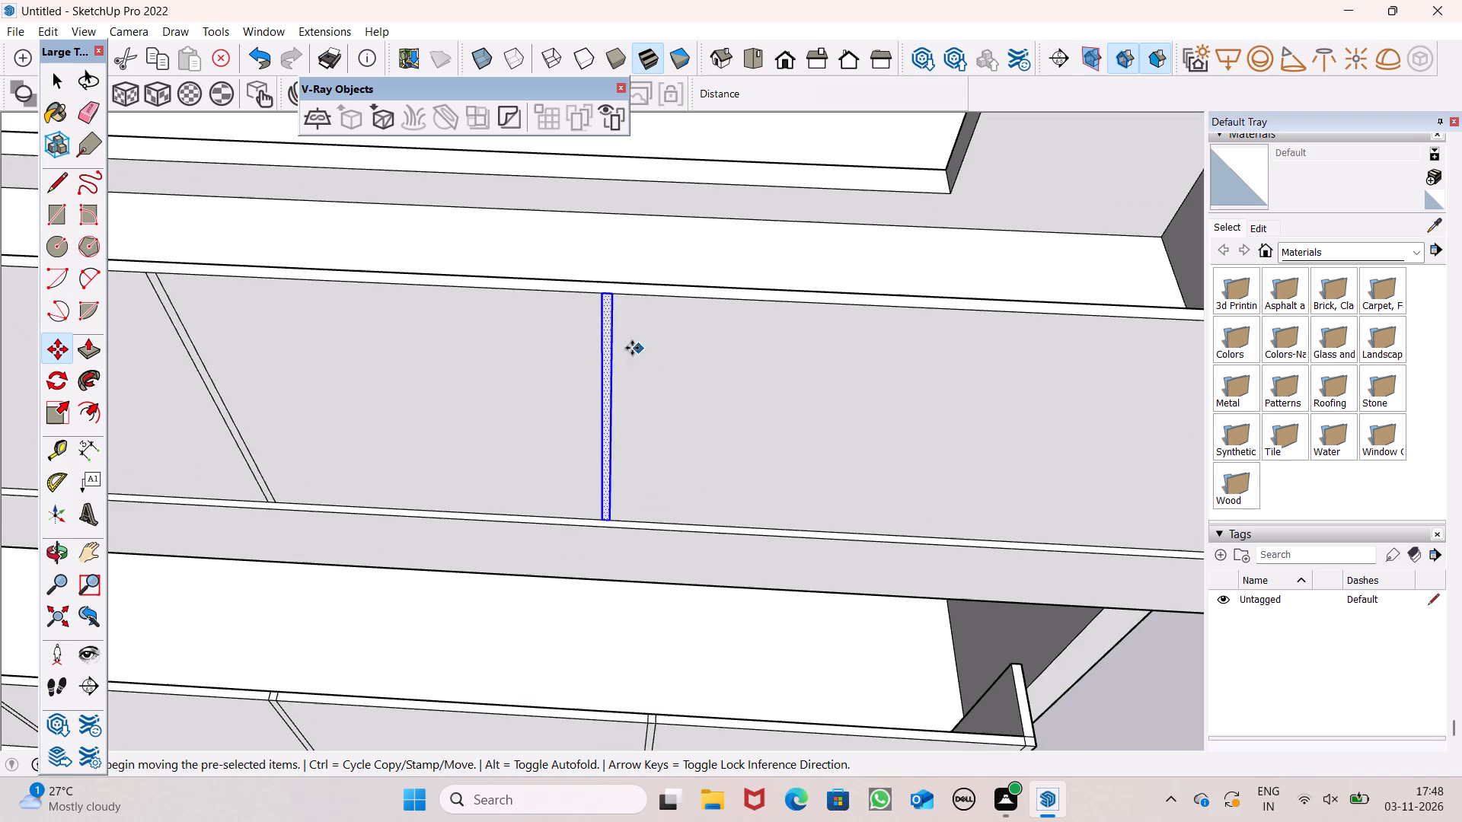
{"action": "scroll", "coordinate": [605, 337], "scroll_direction": "down", "scroll_amount": 7}
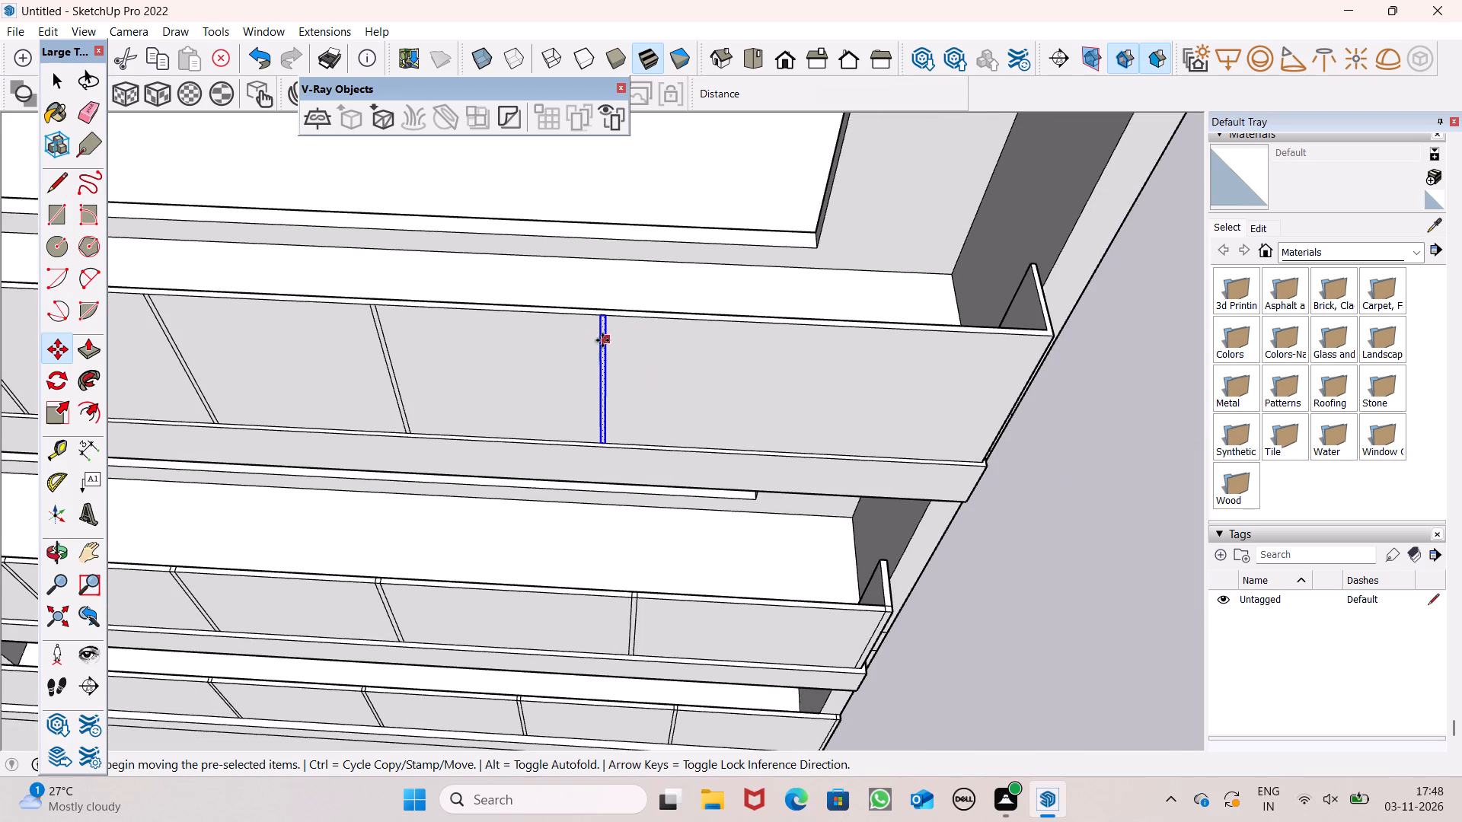
{"action": "left_click_drag", "start_coordinate": [604, 338], "coordinate": [839, 352]}
{"action": "double_click", "coordinate": [839, 352]}
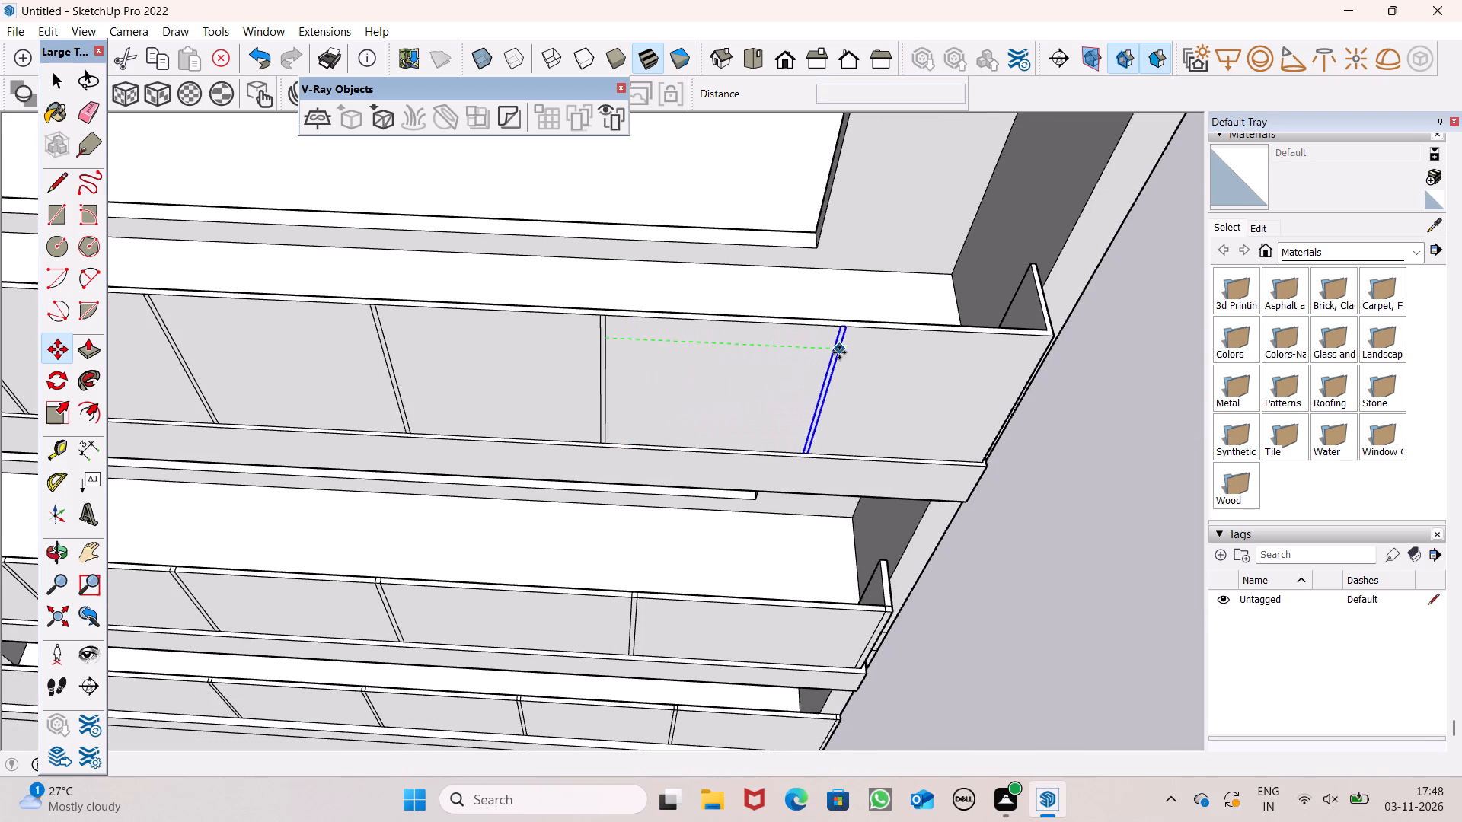
{"action": "scroll", "coordinate": [780, 333], "scroll_direction": "down", "scroll_amount": 1}
{"action": "key", "text": "space"}
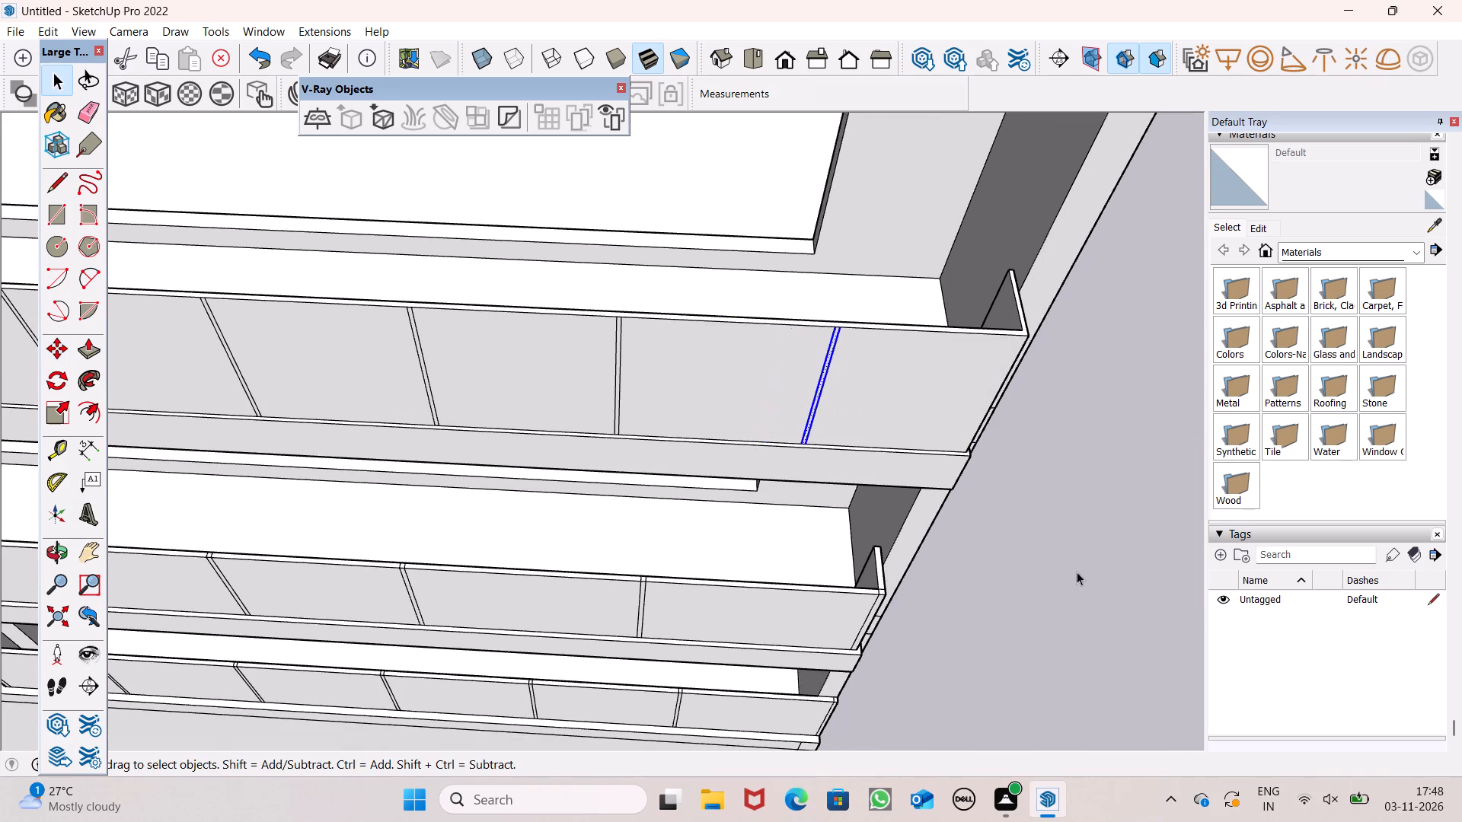
{"action": "left_click", "coordinate": [1076, 572]}
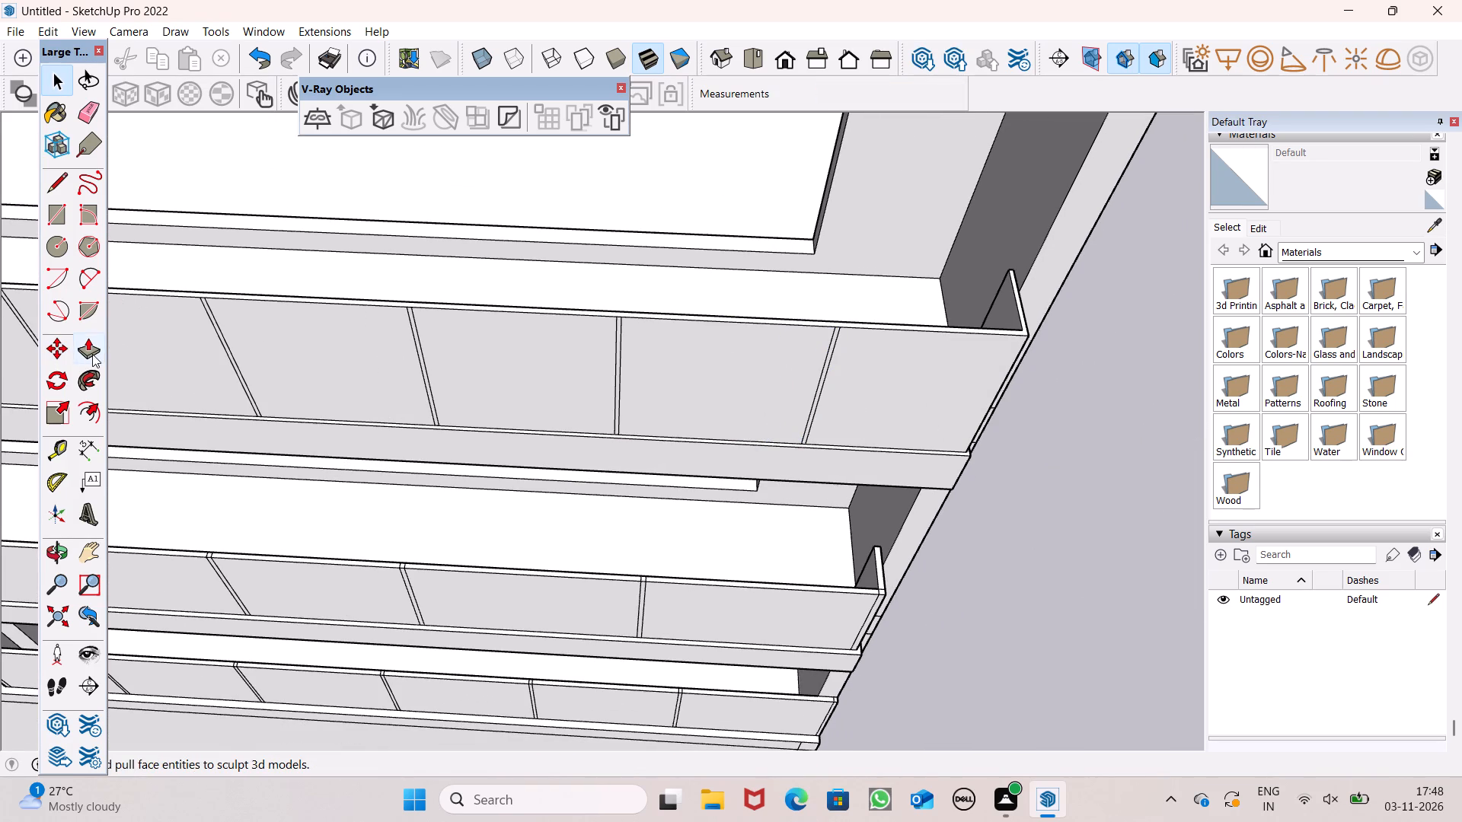
Push/Pull the first two strips at the right end of the third parapet 1 9/16" through its thickness.
{"action": "left_click", "coordinate": [92, 354]}
{"action": "middle_click_drag", "start_coordinate": [771, 346], "coordinate": [747, 374]}
{"action": "scroll", "coordinate": [862, 381], "scroll_direction": "up", "scroll_amount": 5, "text": "ctrl"}
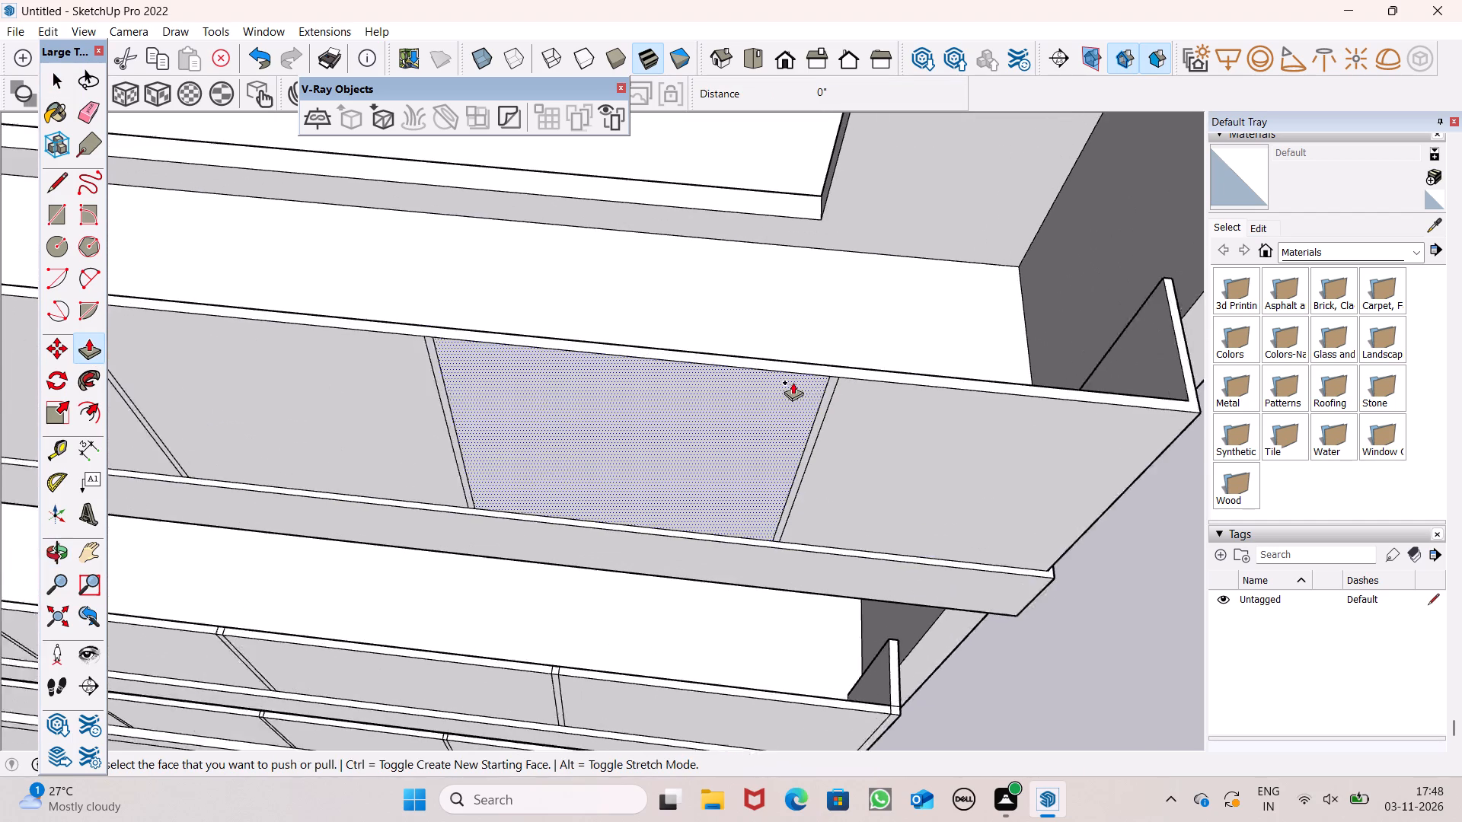
{"action": "scroll", "coordinate": [793, 382], "scroll_direction": "up", "scroll_amount": 2, "text": "ctrl"}
{"action": "scroll", "coordinate": [869, 378], "scroll_direction": "up", "scroll_amount": 17}
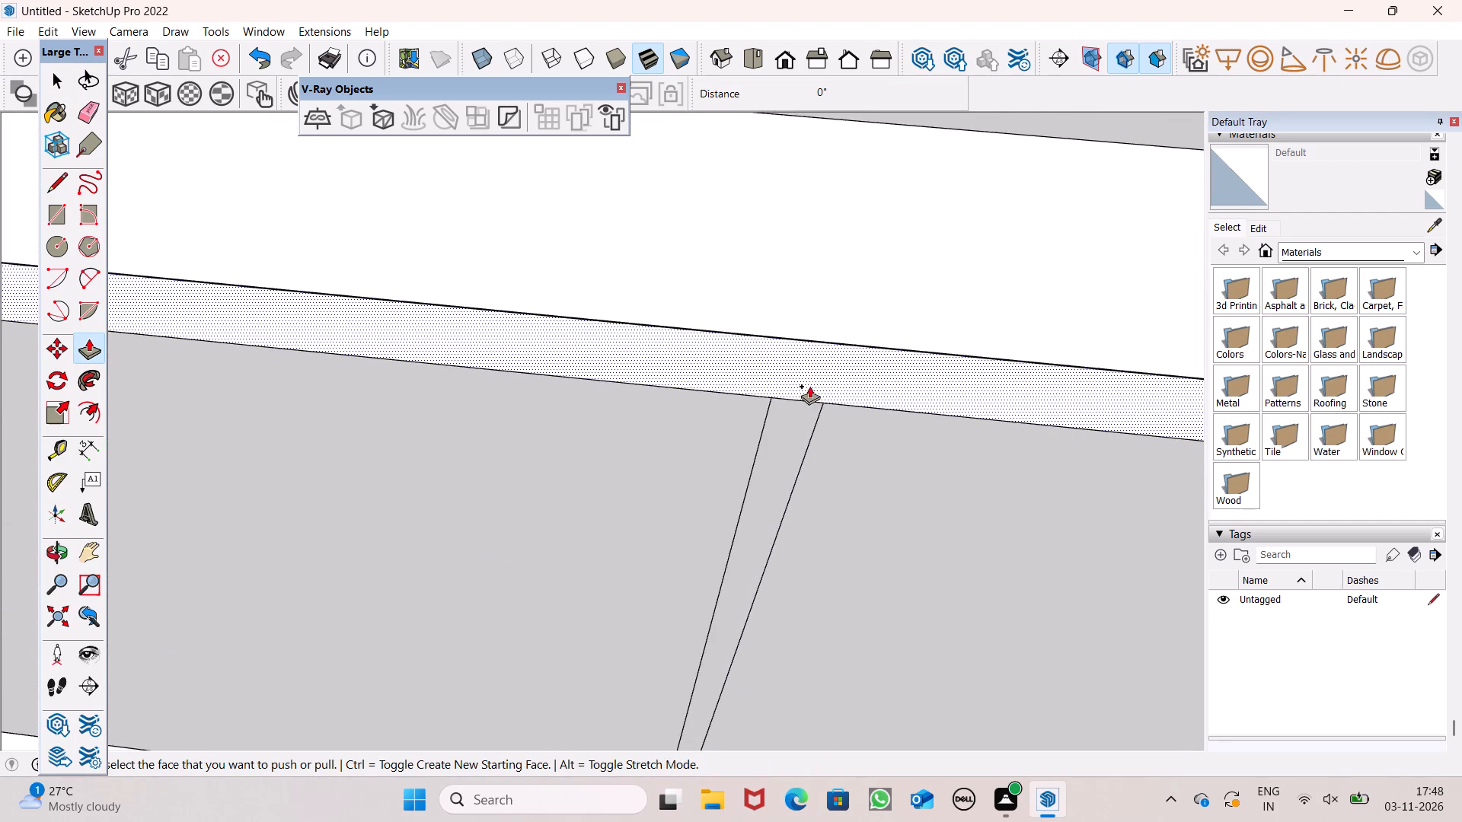
{"action": "scroll", "coordinate": [809, 386], "scroll_direction": "up", "scroll_amount": 2}
{"action": "left_click_drag", "start_coordinate": [802, 408], "coordinate": [846, 335]}
{"action": "scroll", "coordinate": [870, 270], "scroll_direction": "down", "scroll_amount": 16}
{"action": "scroll", "coordinate": [604, 262], "scroll_direction": "up", "scroll_amount": 7}
{"action": "scroll", "coordinate": [747, 244], "scroll_direction": "up", "scroll_amount": 7}
{"action": "scroll", "coordinate": [665, 222], "scroll_direction": "up", "scroll_amount": 8}
{"action": "scroll", "coordinate": [686, 253], "scroll_direction": "down", "scroll_amount": 6}
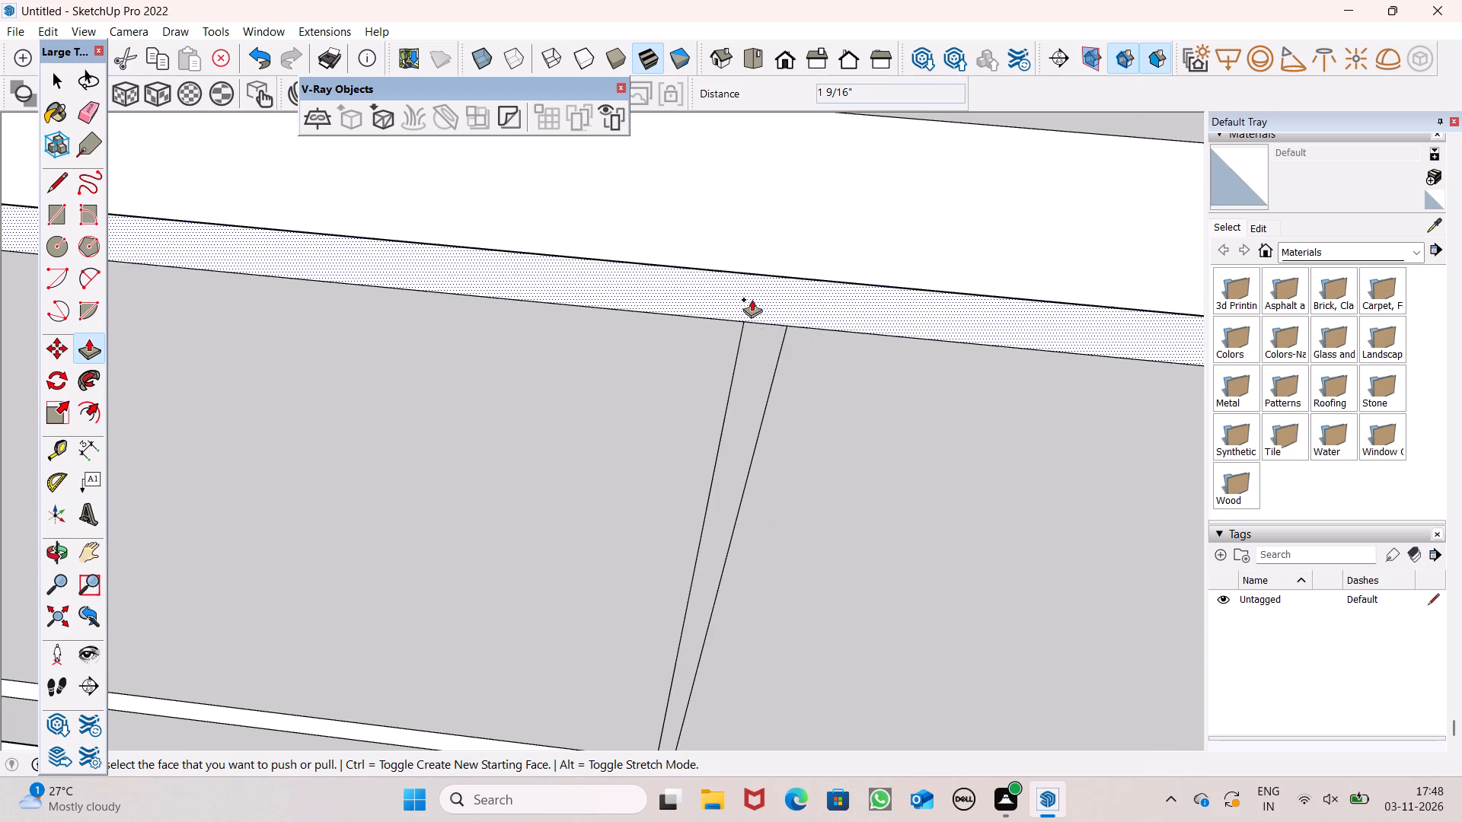
{"action": "left_click_drag", "start_coordinate": [774, 328], "coordinate": [806, 282]}
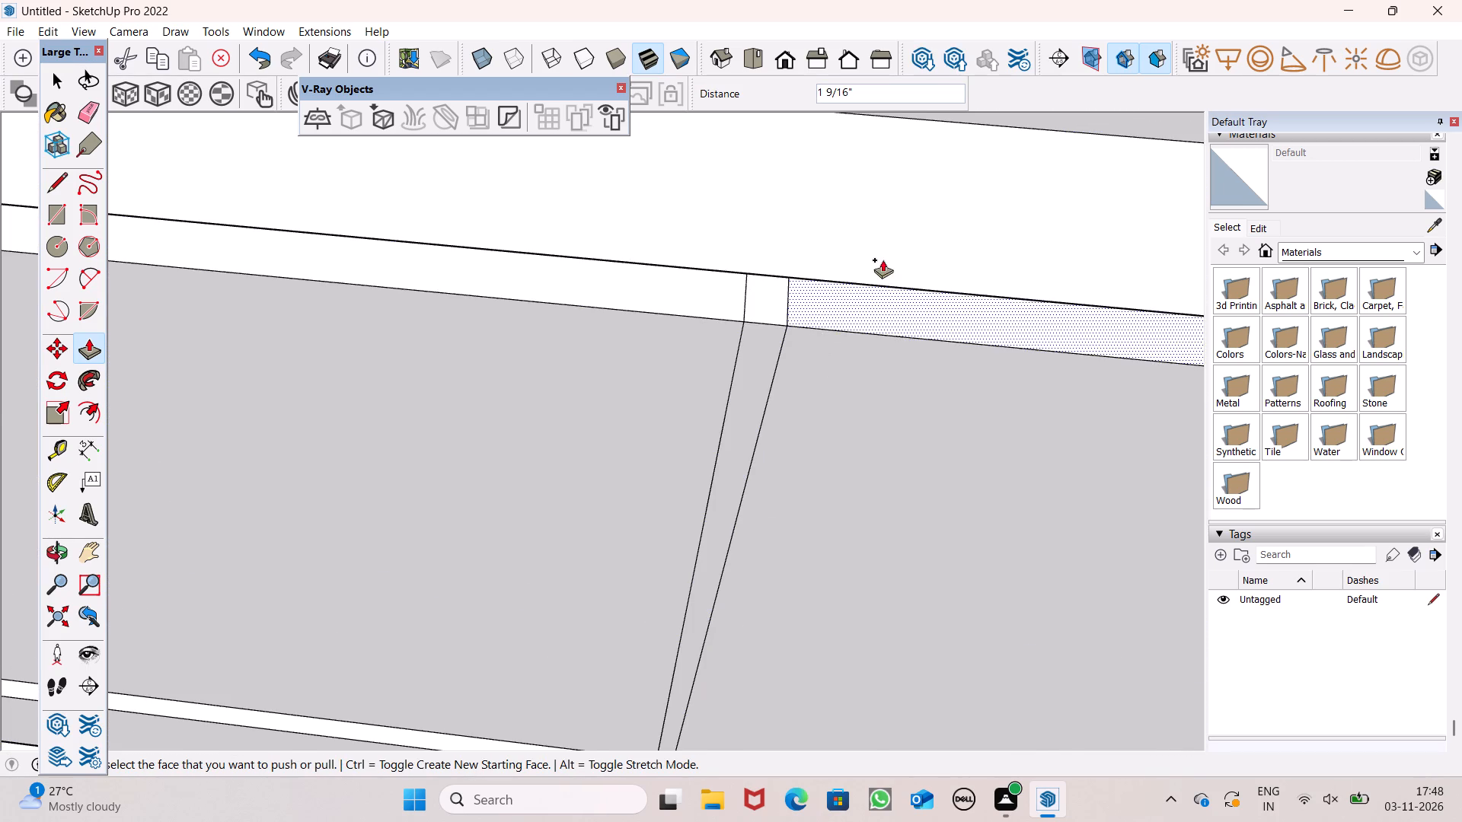
Push/Pull the next two strips toward the left on the third parapet 1 9/16" to its inner edge.
{"action": "scroll", "coordinate": [883, 260], "scroll_direction": "down", "scroll_amount": 9}
{"action": "scroll", "coordinate": [453, 237], "scroll_direction": "up", "scroll_amount": 7}
{"action": "scroll", "coordinate": [552, 218], "scroll_direction": "up", "scroll_amount": 3}
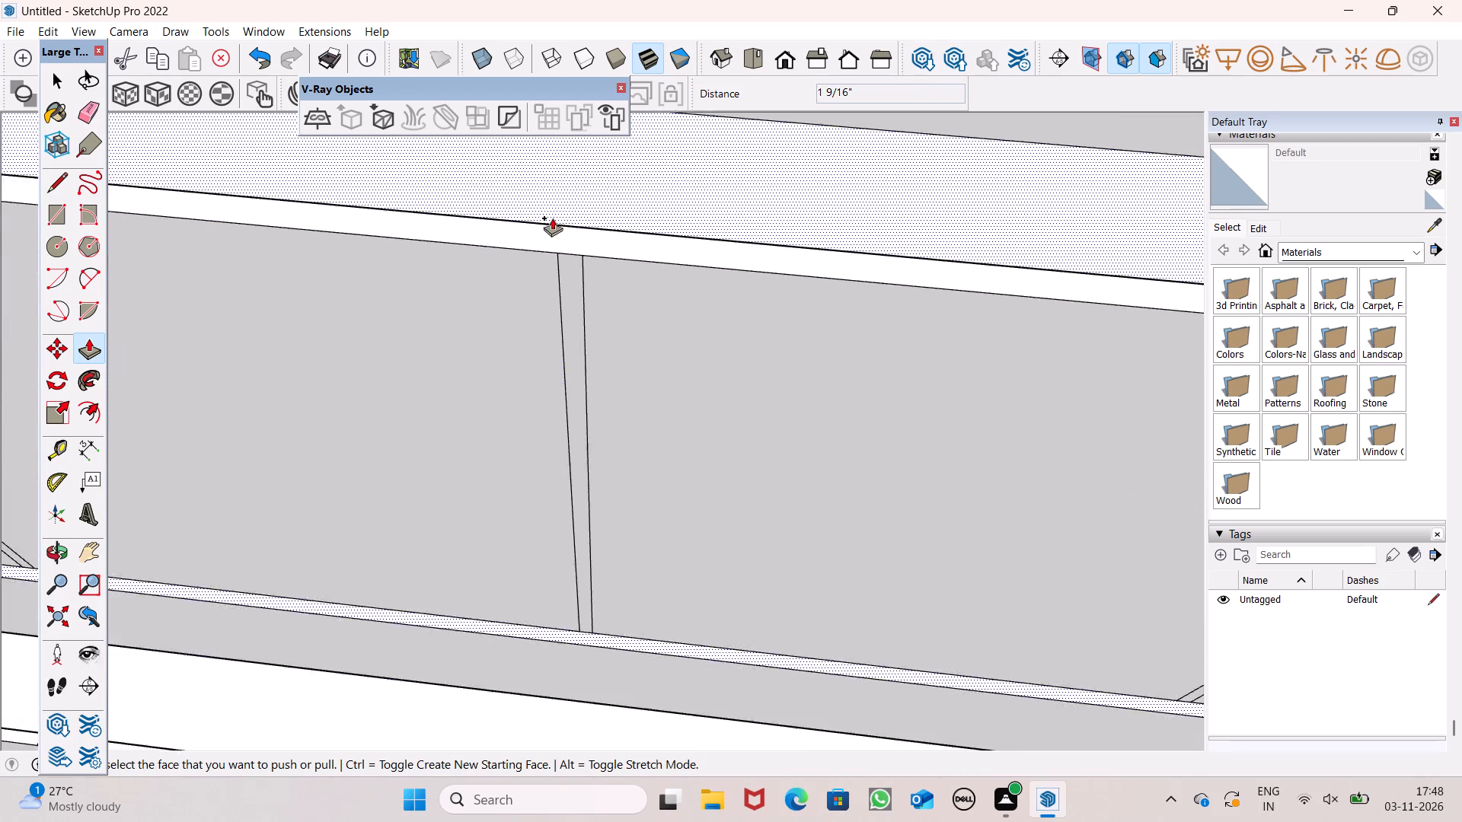
{"action": "scroll", "coordinate": [552, 218], "scroll_direction": "up", "scroll_amount": 4}
{"action": "scroll", "coordinate": [614, 289], "scroll_direction": "down", "scroll_amount": 1}
{"action": "scroll", "coordinate": [614, 289], "scroll_direction": "up", "scroll_amount": 1}
{"action": "scroll", "coordinate": [614, 289], "scroll_direction": "down", "scroll_amount": 3}
{"action": "left_click_drag", "start_coordinate": [659, 390], "coordinate": [720, 318]}
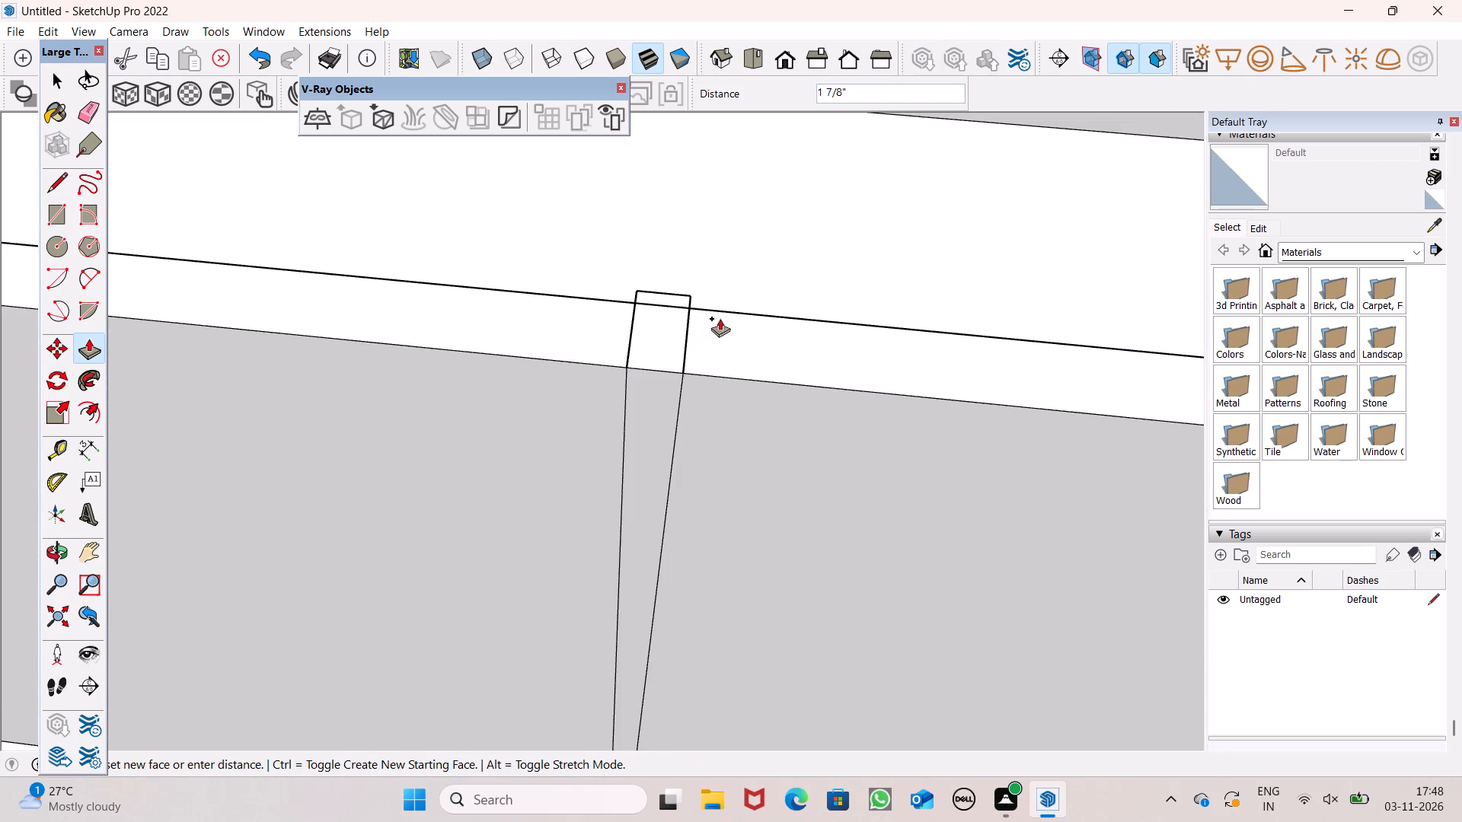
{"action": "left_click_drag", "start_coordinate": [720, 318], "coordinate": [722, 309]}
{"action": "scroll", "coordinate": [842, 318], "scroll_direction": "down", "scroll_amount": 16}
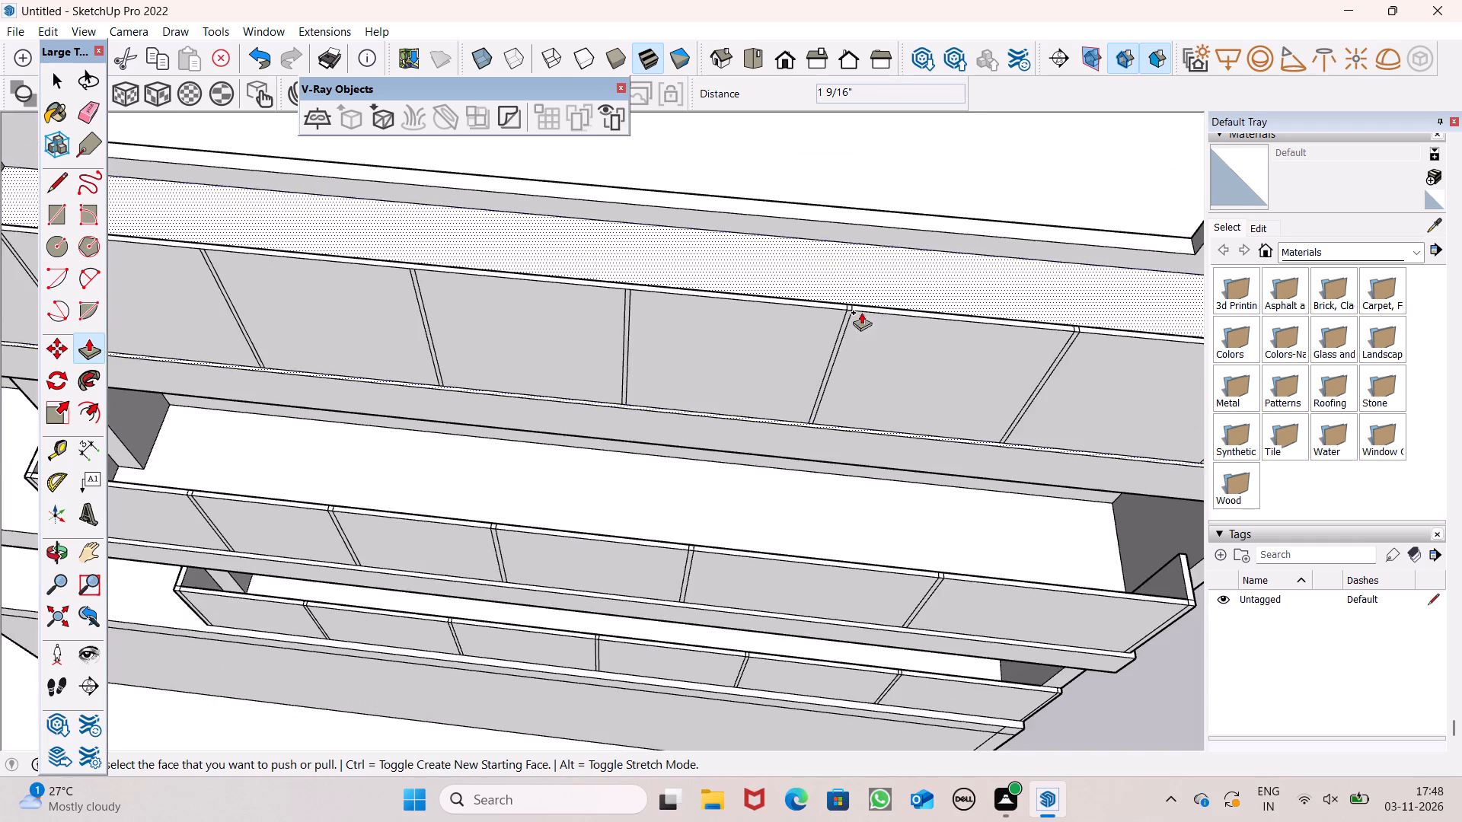
{"action": "scroll", "coordinate": [491, 305], "scroll_direction": "up", "scroll_amount": 8}
{"action": "scroll", "coordinate": [789, 266], "scroll_direction": "up", "scroll_amount": 12}
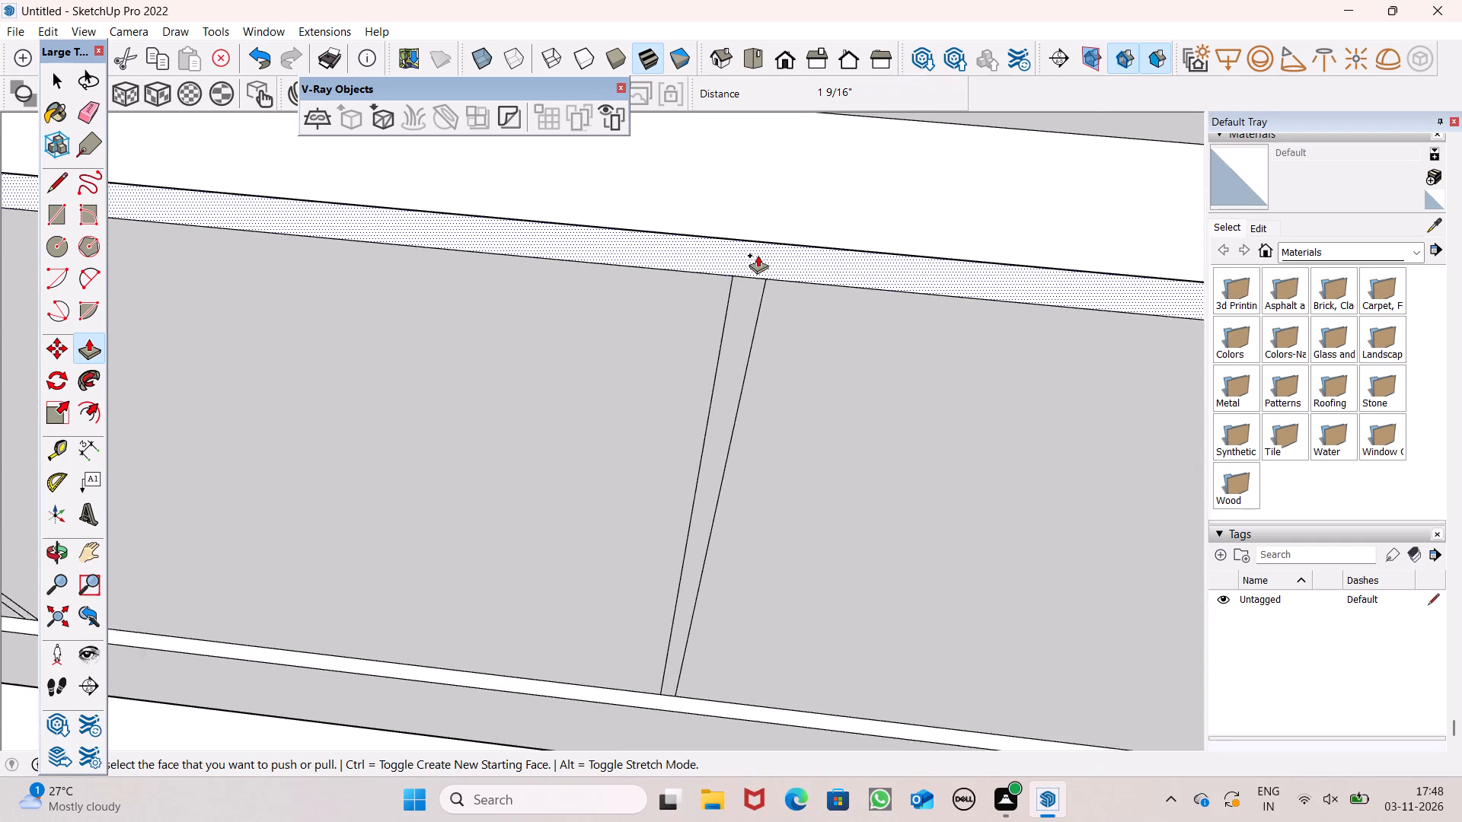
{"action": "scroll", "coordinate": [758, 255], "scroll_direction": "up", "scroll_amount": 4}
{"action": "left_click_drag", "start_coordinate": [745, 310], "coordinate": [808, 236]}
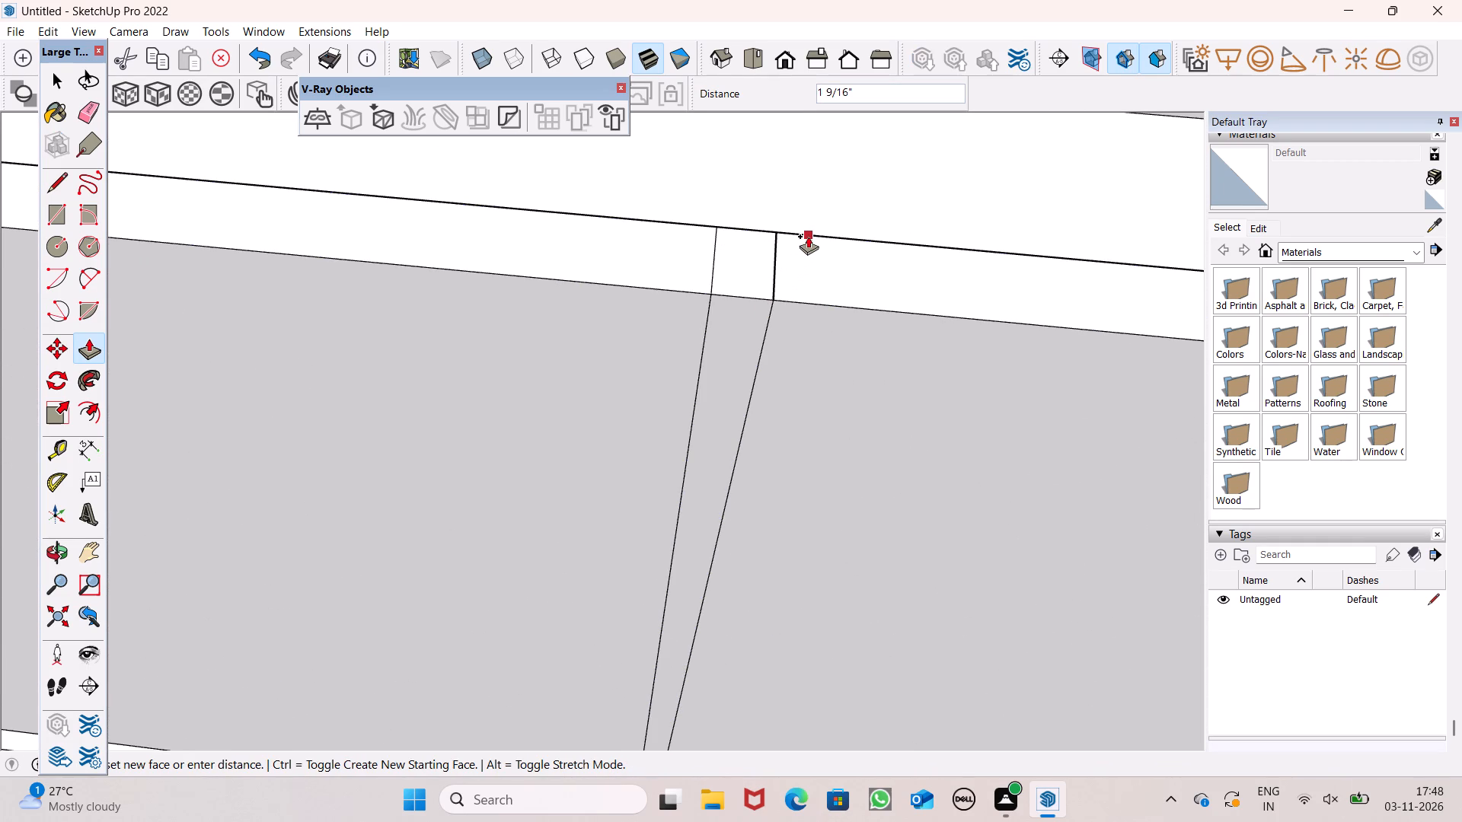
{"action": "left_click_drag", "start_coordinate": [808, 236], "coordinate": [809, 236]}
Push/Pull the following two strips toward the third parapet's left end 1 9/16" to its inner edge.
{"action": "scroll", "coordinate": [918, 250], "scroll_direction": "down", "scroll_amount": 13}
{"action": "scroll", "coordinate": [836, 280], "scroll_direction": "down", "scroll_amount": 11}
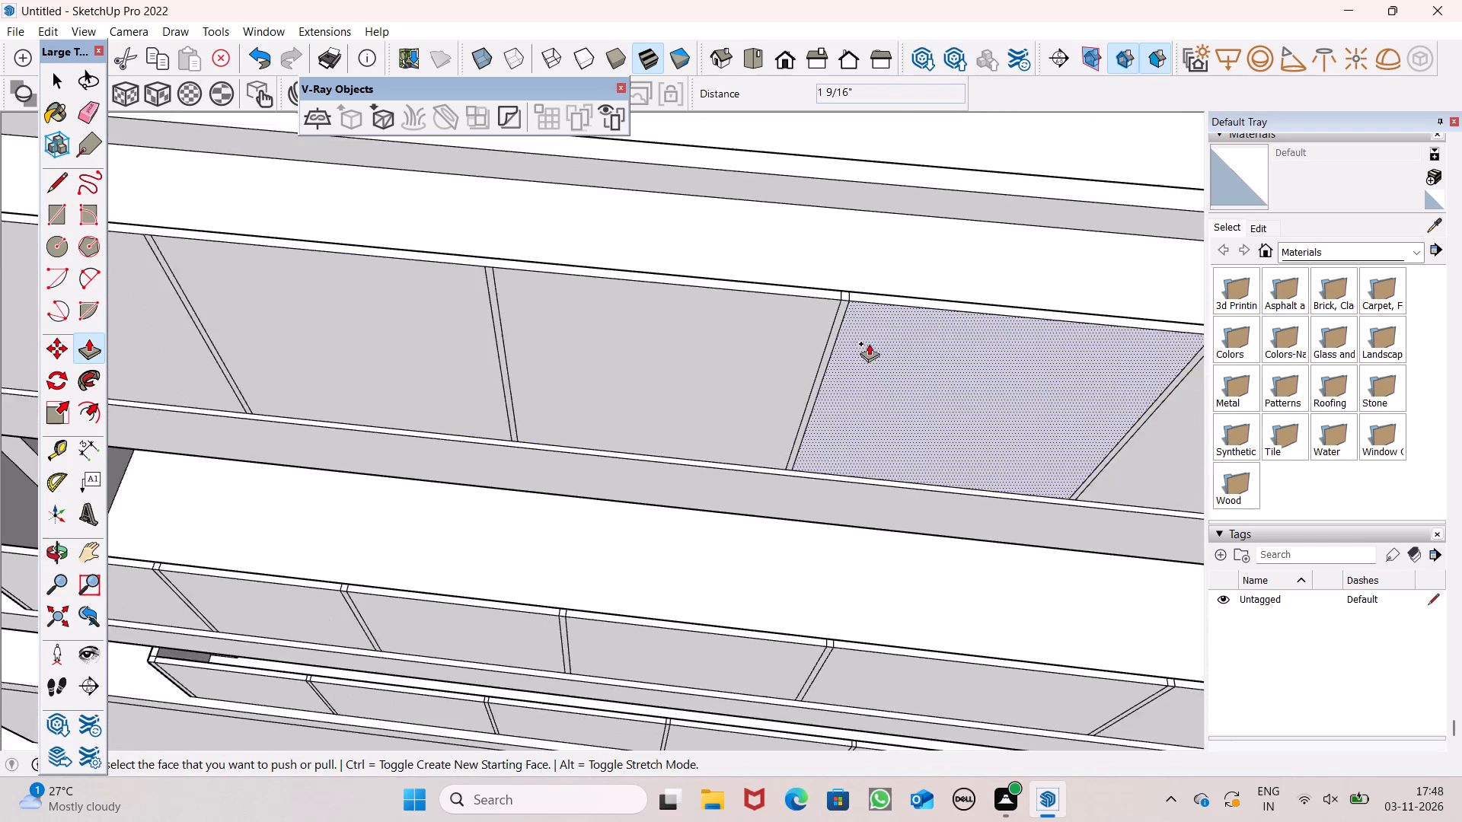
{"action": "scroll", "coordinate": [869, 343], "scroll_direction": "down", "scroll_amount": 8}
{"action": "scroll", "coordinate": [659, 308], "scroll_direction": "up", "scroll_amount": 15}
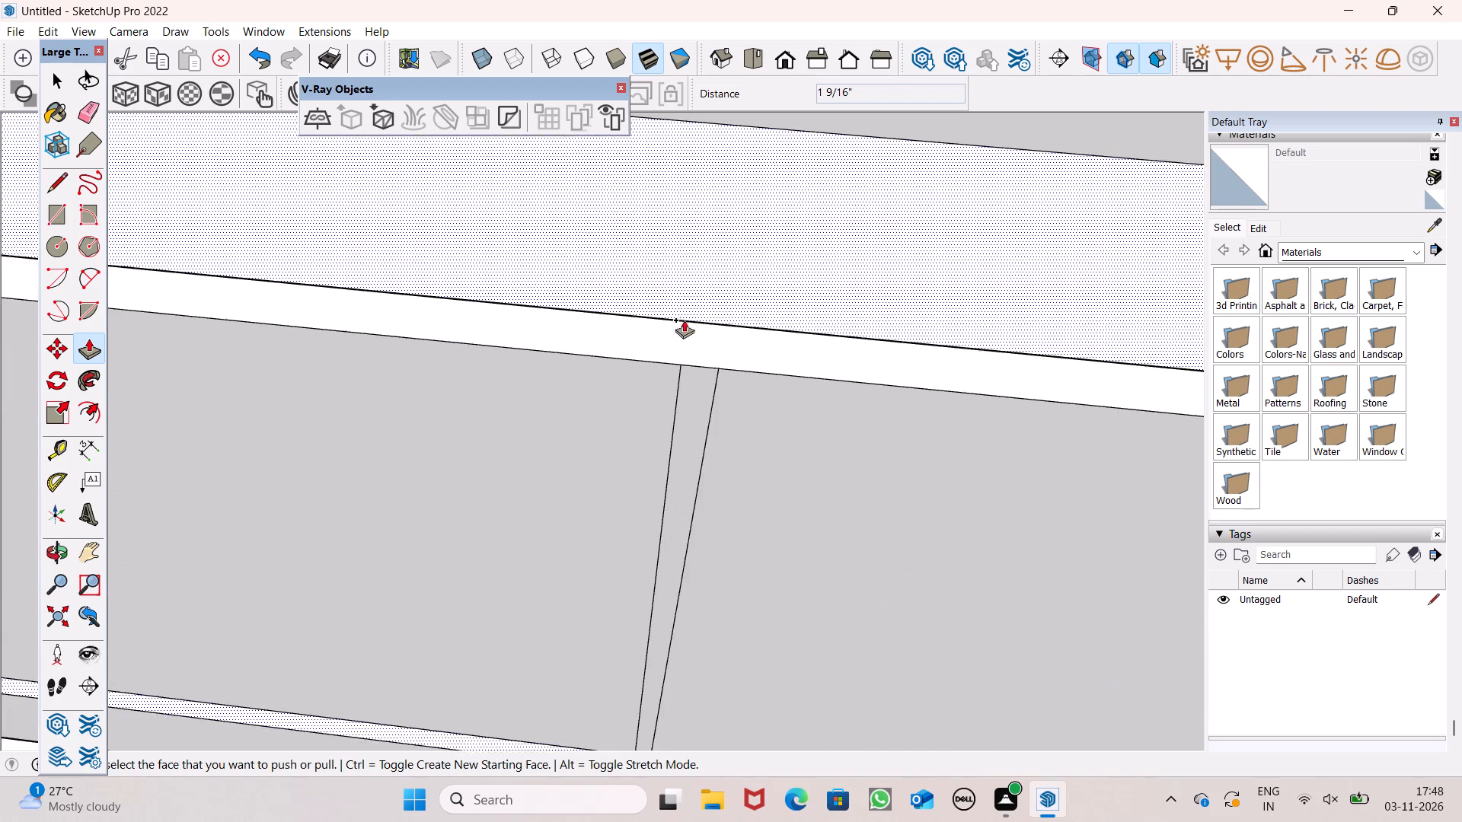
{"action": "scroll", "coordinate": [689, 346], "scroll_direction": "up", "scroll_amount": 5}
{"action": "left_click_drag", "start_coordinate": [713, 392], "coordinate": [780, 317]}
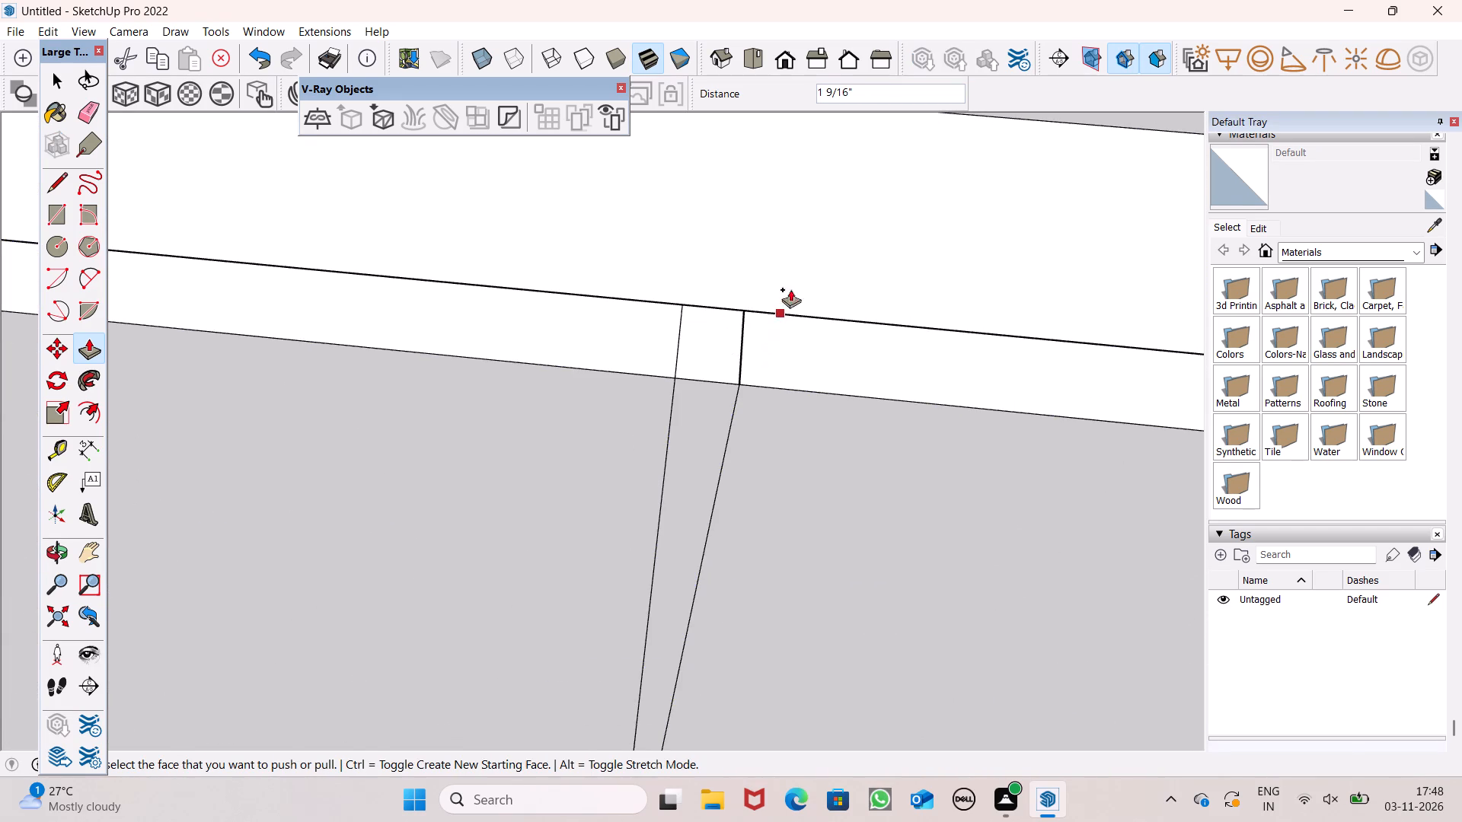
{"action": "scroll", "coordinate": [888, 285], "scroll_direction": "down", "scroll_amount": 14}
{"action": "scroll", "coordinate": [903, 318], "scroll_direction": "down", "scroll_amount": 7}
{"action": "scroll", "coordinate": [693, 270], "scroll_direction": "up", "scroll_amount": 6}
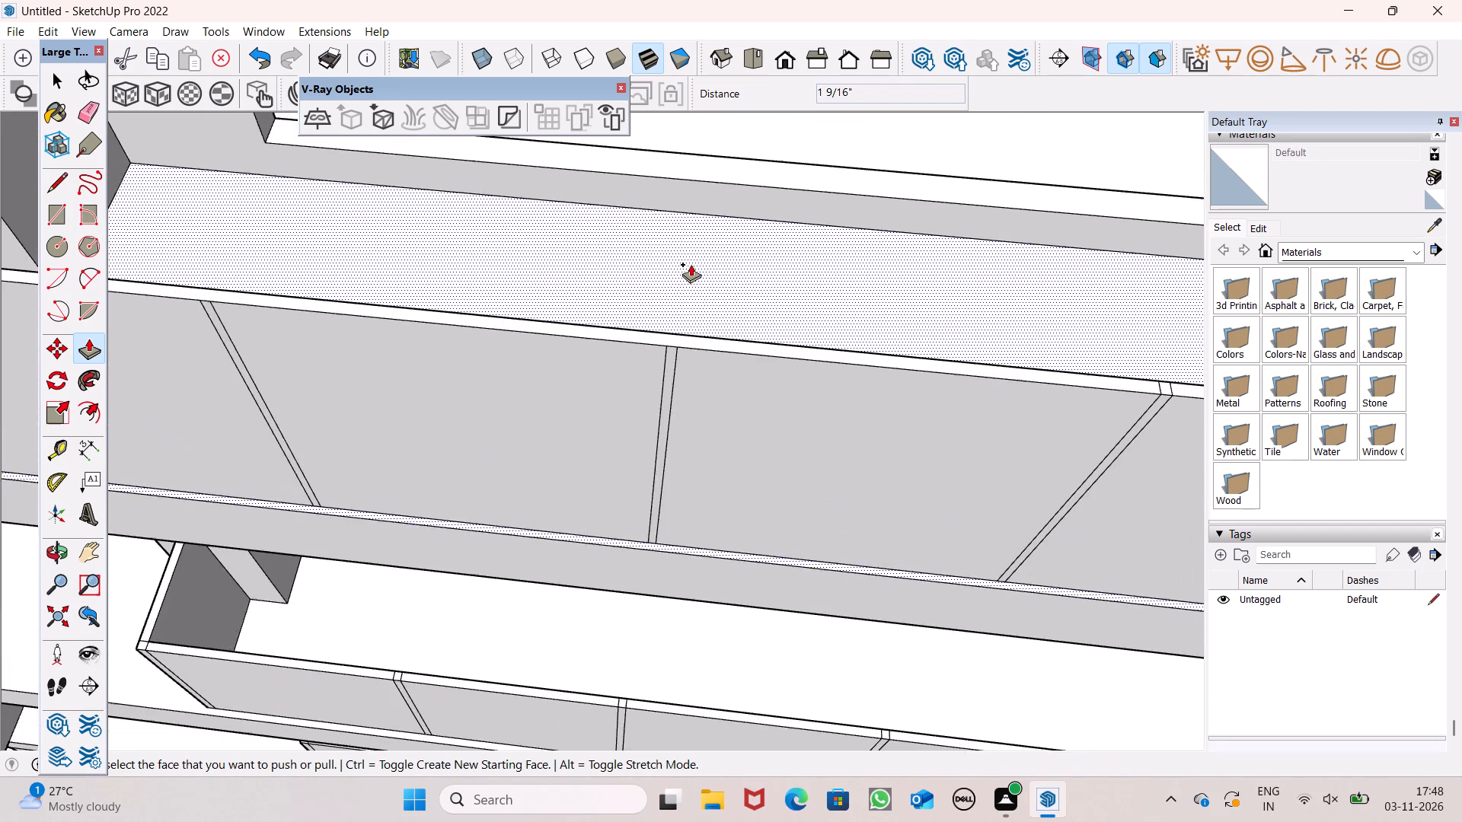
{"action": "scroll", "coordinate": [675, 331], "scroll_direction": "up", "scroll_amount": 11}
{"action": "left_click_drag", "start_coordinate": [662, 395], "coordinate": [699, 371]}
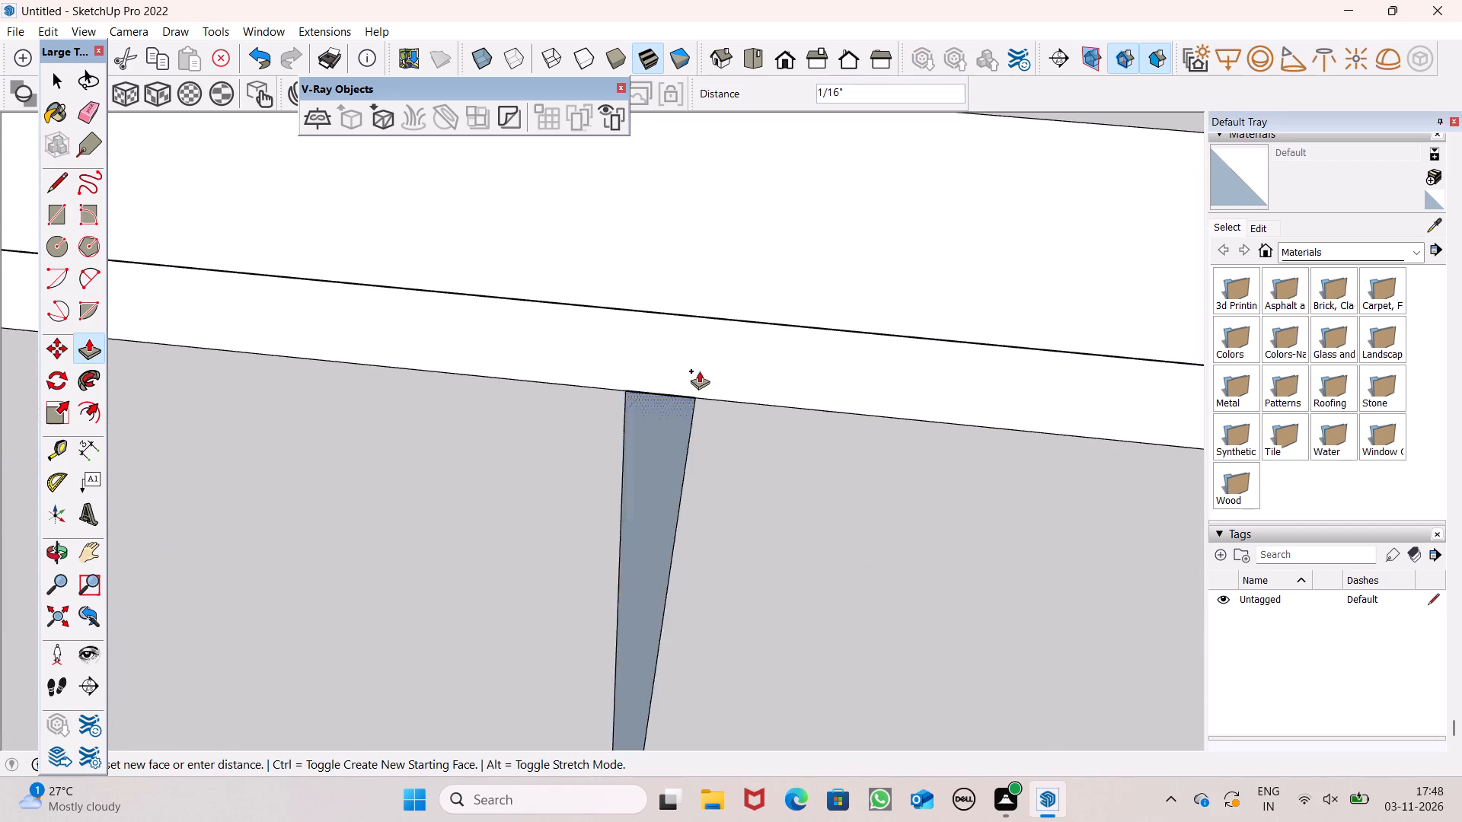
{"action": "left_click_drag", "start_coordinate": [699, 371], "coordinate": [717, 318]}
Push/Pull the leftmost strip on the third parapet 1 9/16" to the inner edge, completing the row.
{"action": "scroll", "coordinate": [860, 271], "scroll_direction": "down", "scroll_amount": 13}
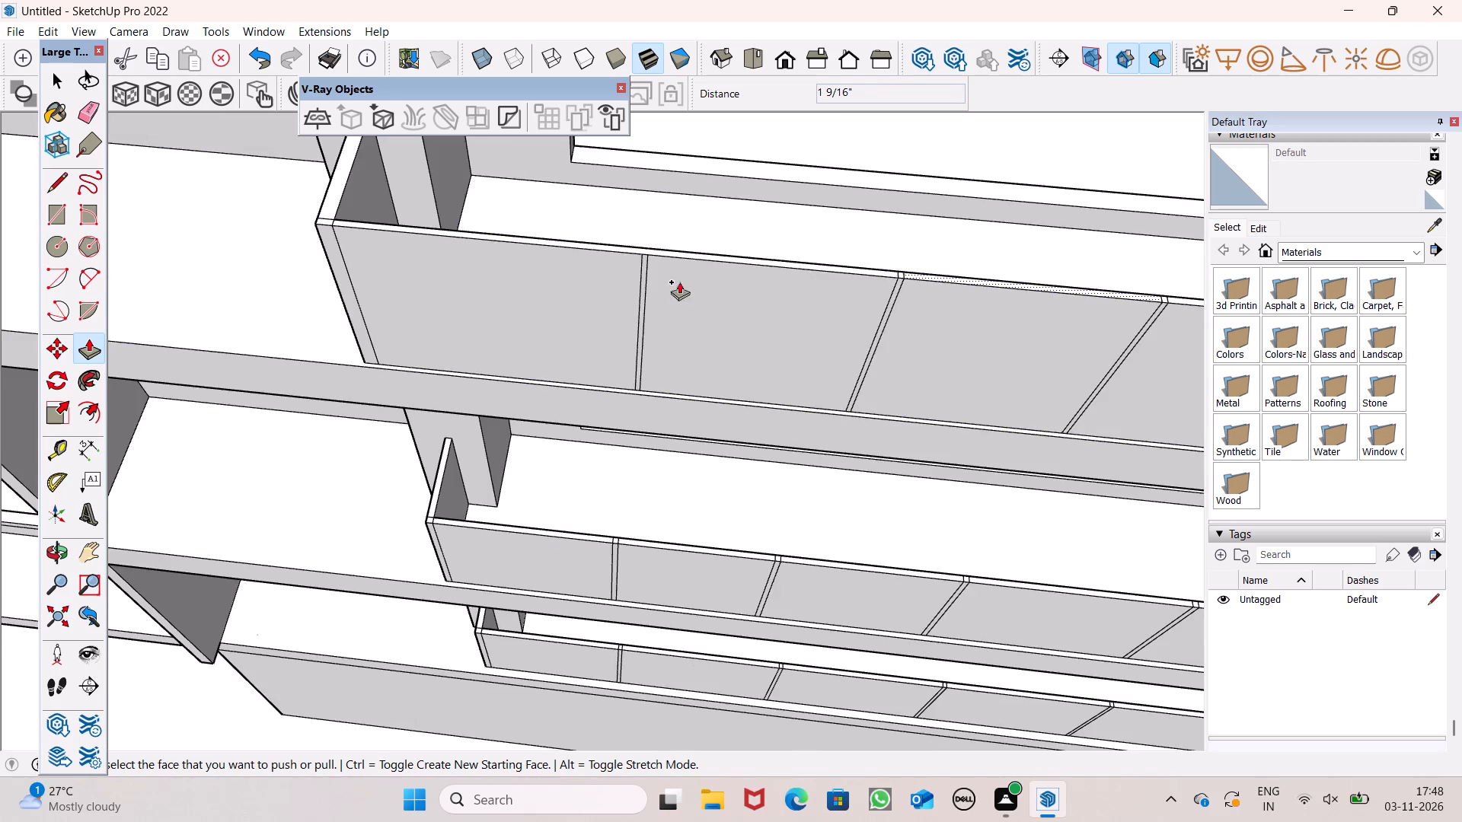
{"action": "scroll", "coordinate": [599, 268], "scroll_direction": "up", "scroll_amount": 13}
{"action": "scroll", "coordinate": [795, 228], "scroll_direction": "up", "scroll_amount": 7}
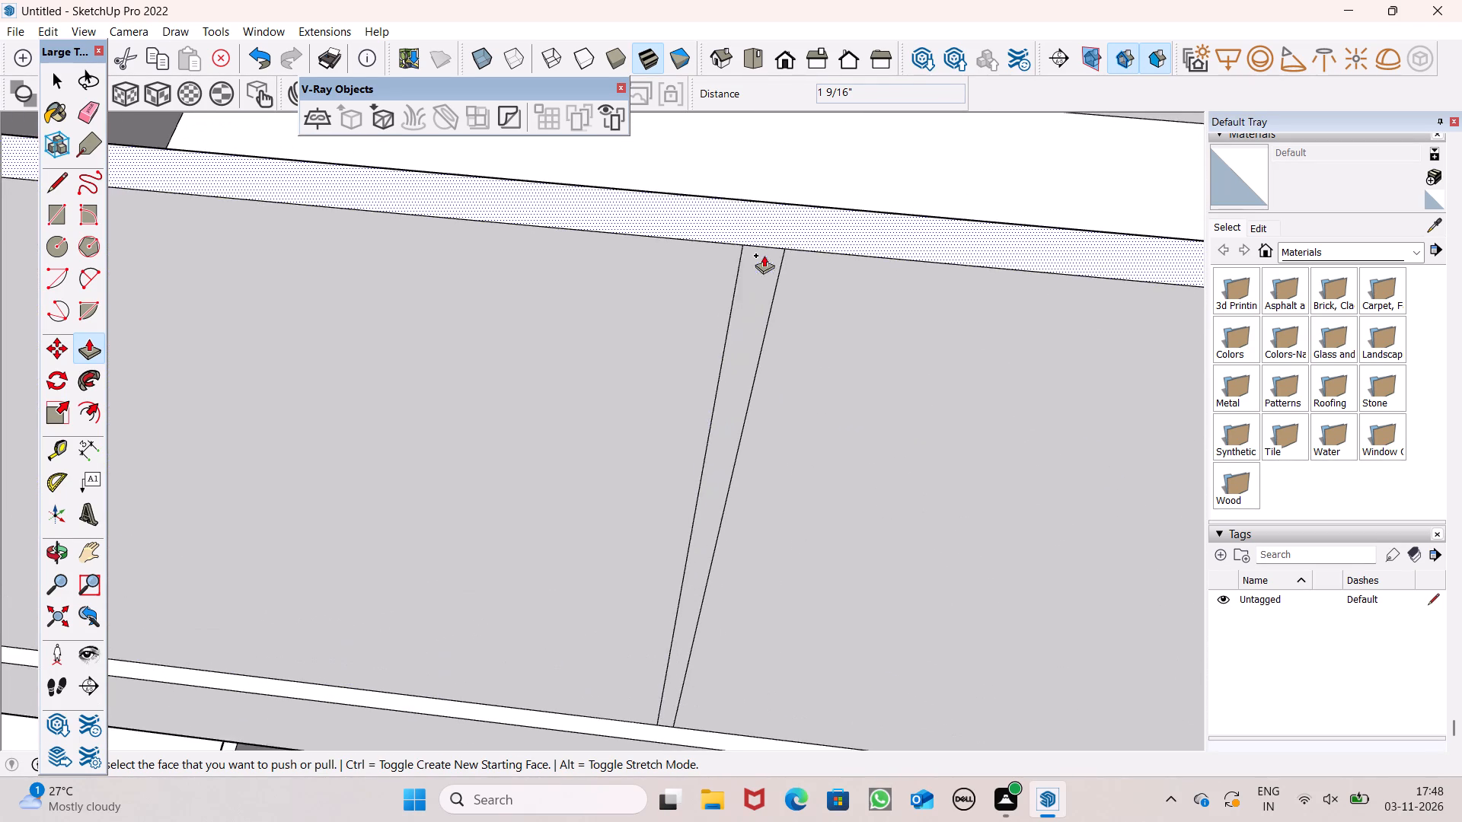
{"action": "left_click_drag", "start_coordinate": [759, 267], "coordinate": [800, 197]}
{"action": "scroll", "coordinate": [800, 197], "scroll_direction": "down", "scroll_amount": 3}
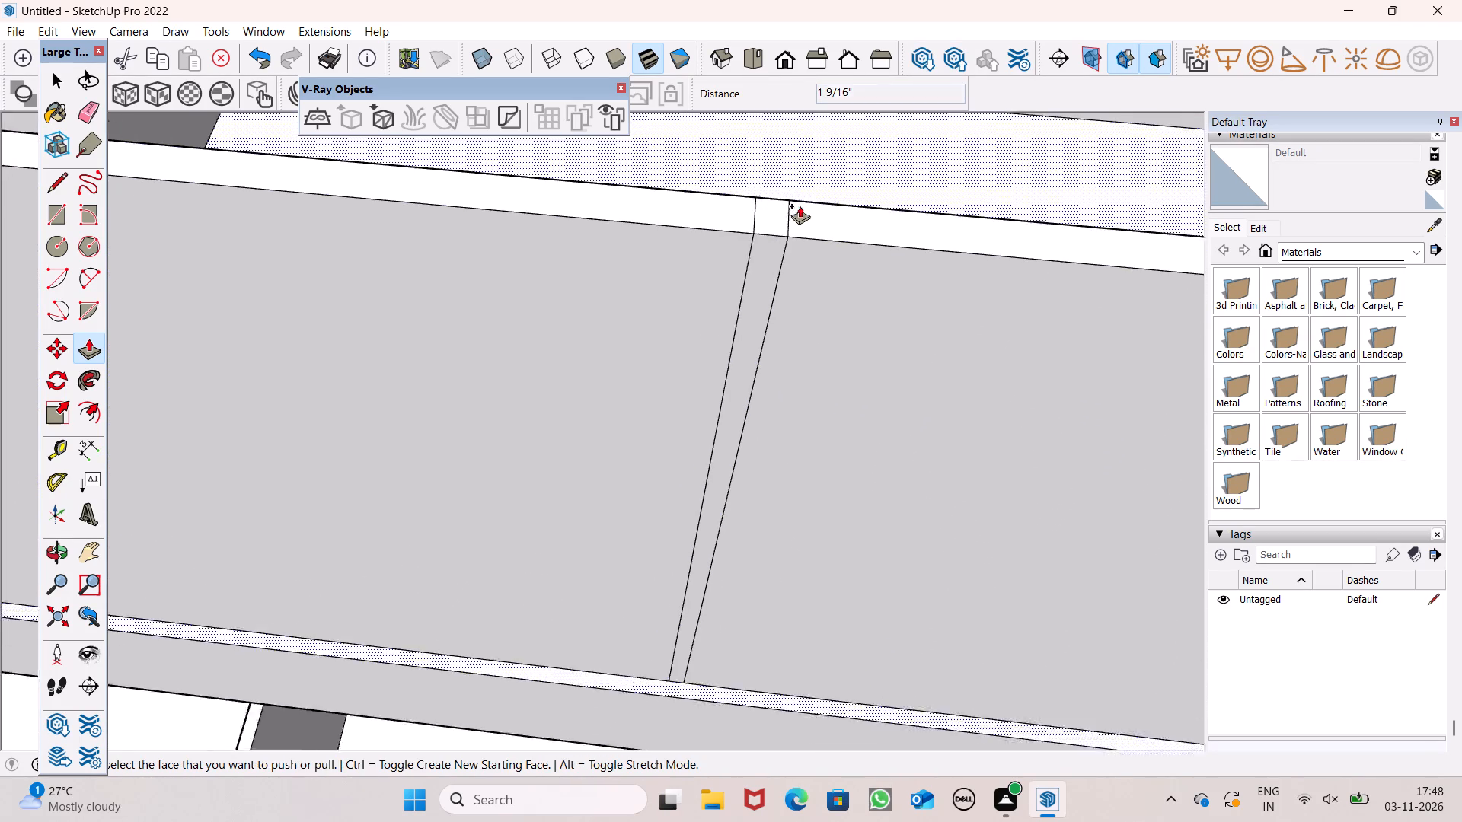
{"action": "scroll", "coordinate": [800, 205], "scroll_direction": "down", "scroll_amount": 20}
{"action": "scroll", "coordinate": [530, 231], "scroll_direction": "up", "scroll_amount": 4}
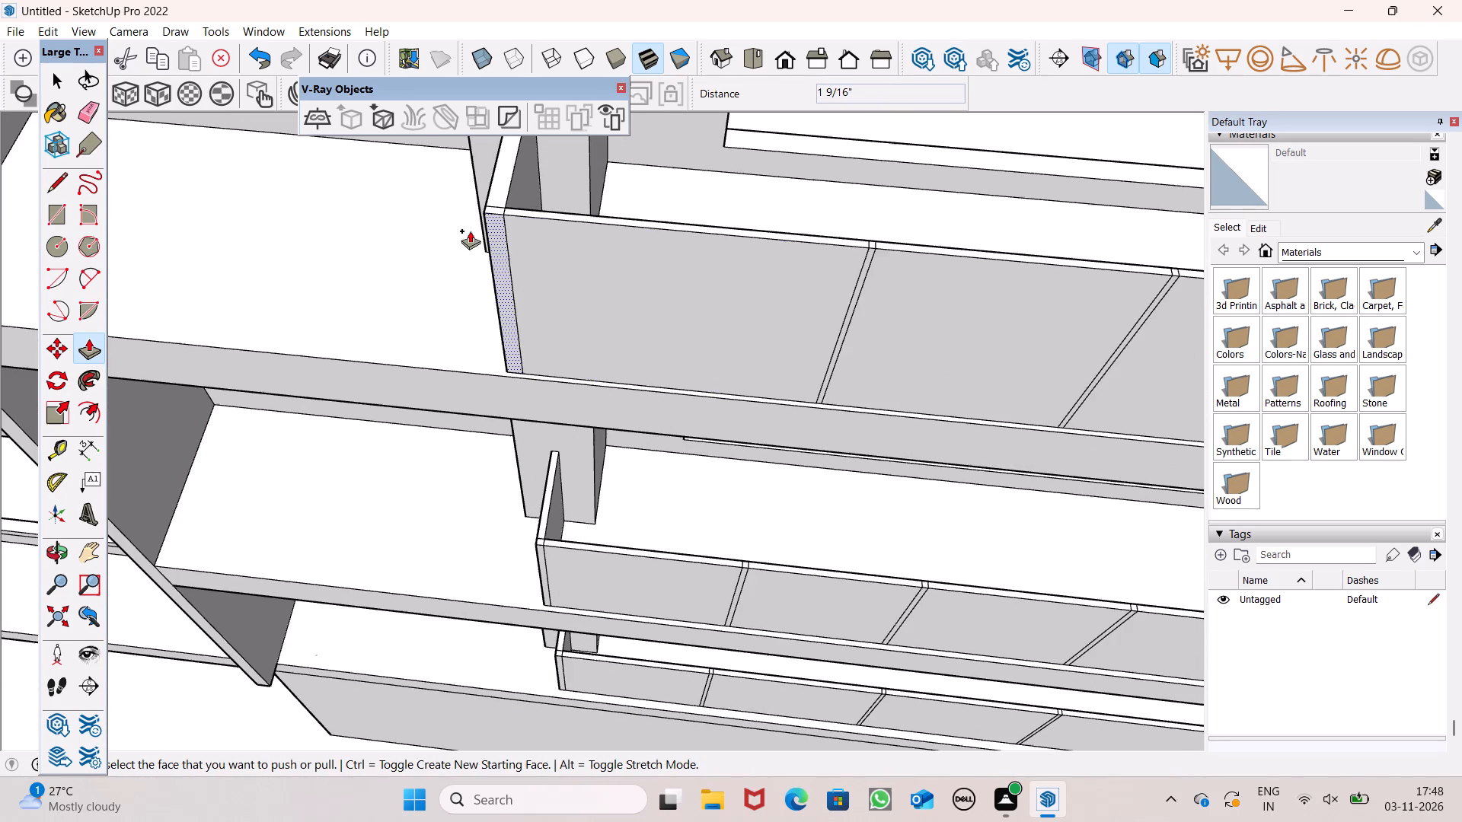
{"action": "scroll", "coordinate": [496, 285], "scroll_direction": "down", "scroll_amount": 16}
{"action": "scroll", "coordinate": [652, 267], "scroll_direction": "down", "scroll_amount": 8}
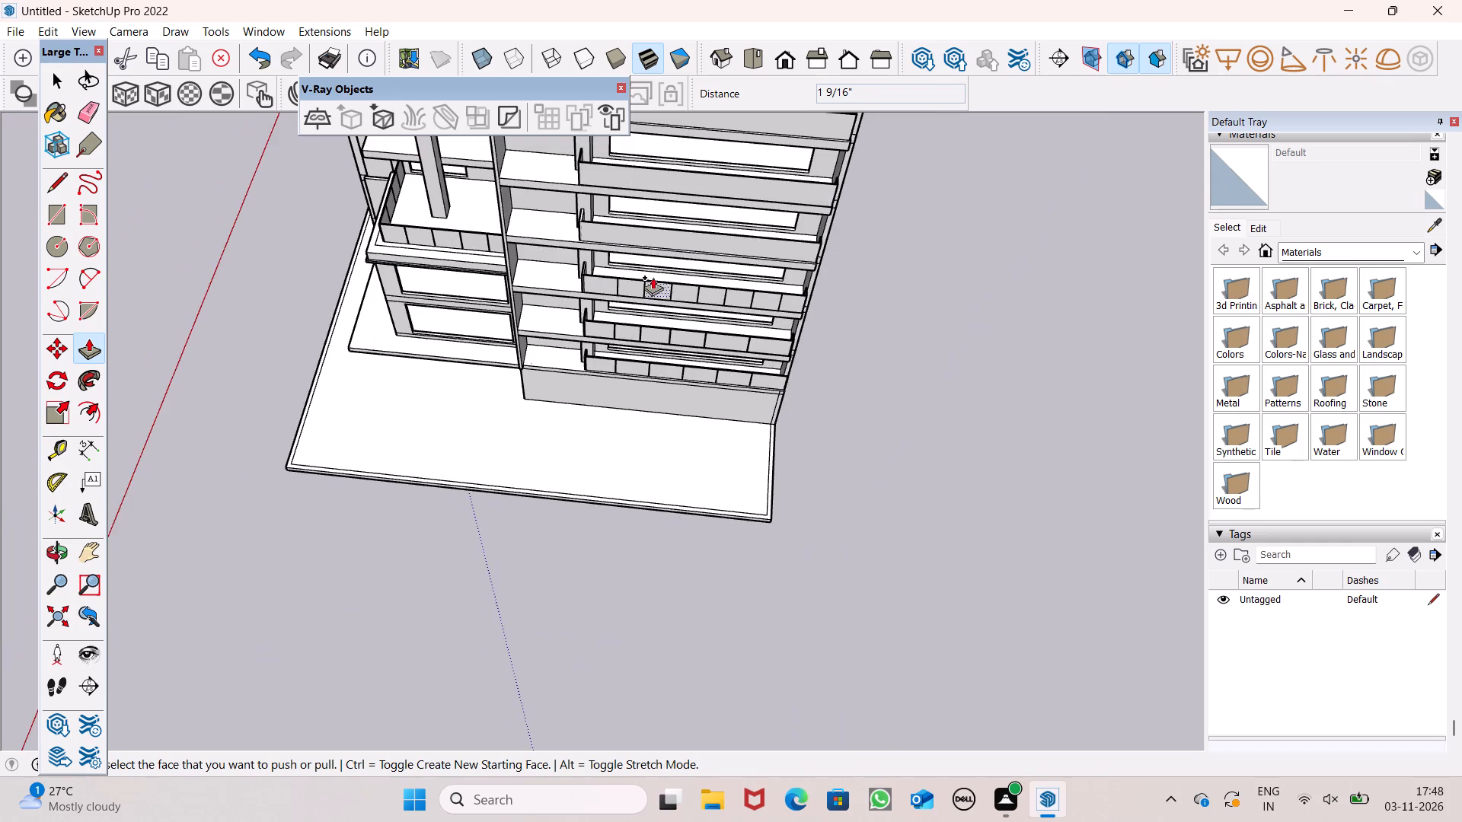
{"action": "scroll", "coordinate": [651, 252], "scroll_direction": "down", "scroll_amount": 1}
{"action": "key", "text": "space"}
Draw a 1 3/4" line across the sixth parapet's top face from the left inner corner to the front edge.
{"action": "middle_click_drag", "start_coordinate": [627, 174], "coordinate": [659, 116]}
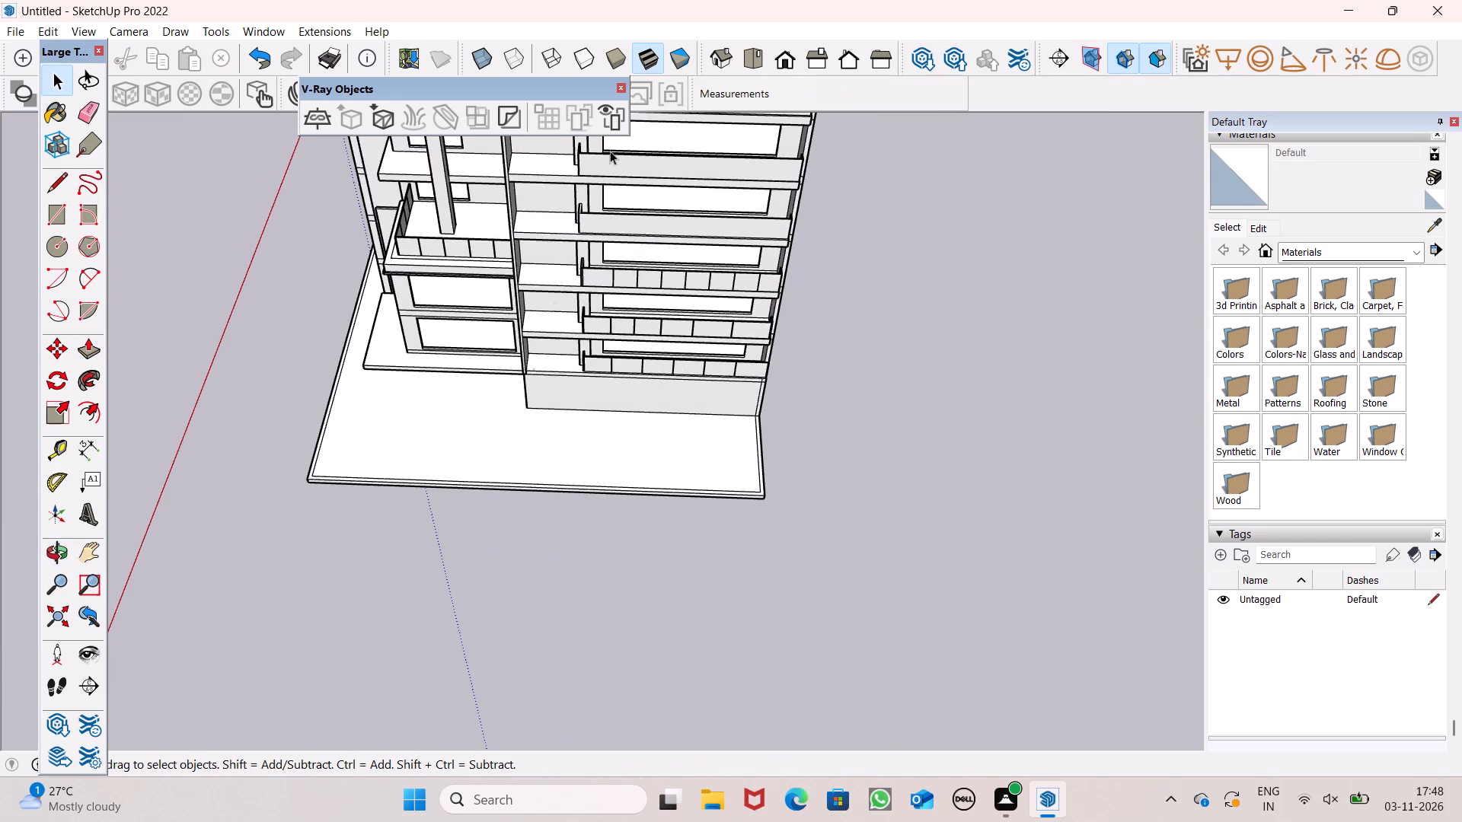
{"action": "scroll", "coordinate": [543, 351], "scroll_direction": "down", "scroll_amount": 4}
{"action": "scroll", "coordinate": [575, 218], "scroll_direction": "up", "scroll_amount": 12}
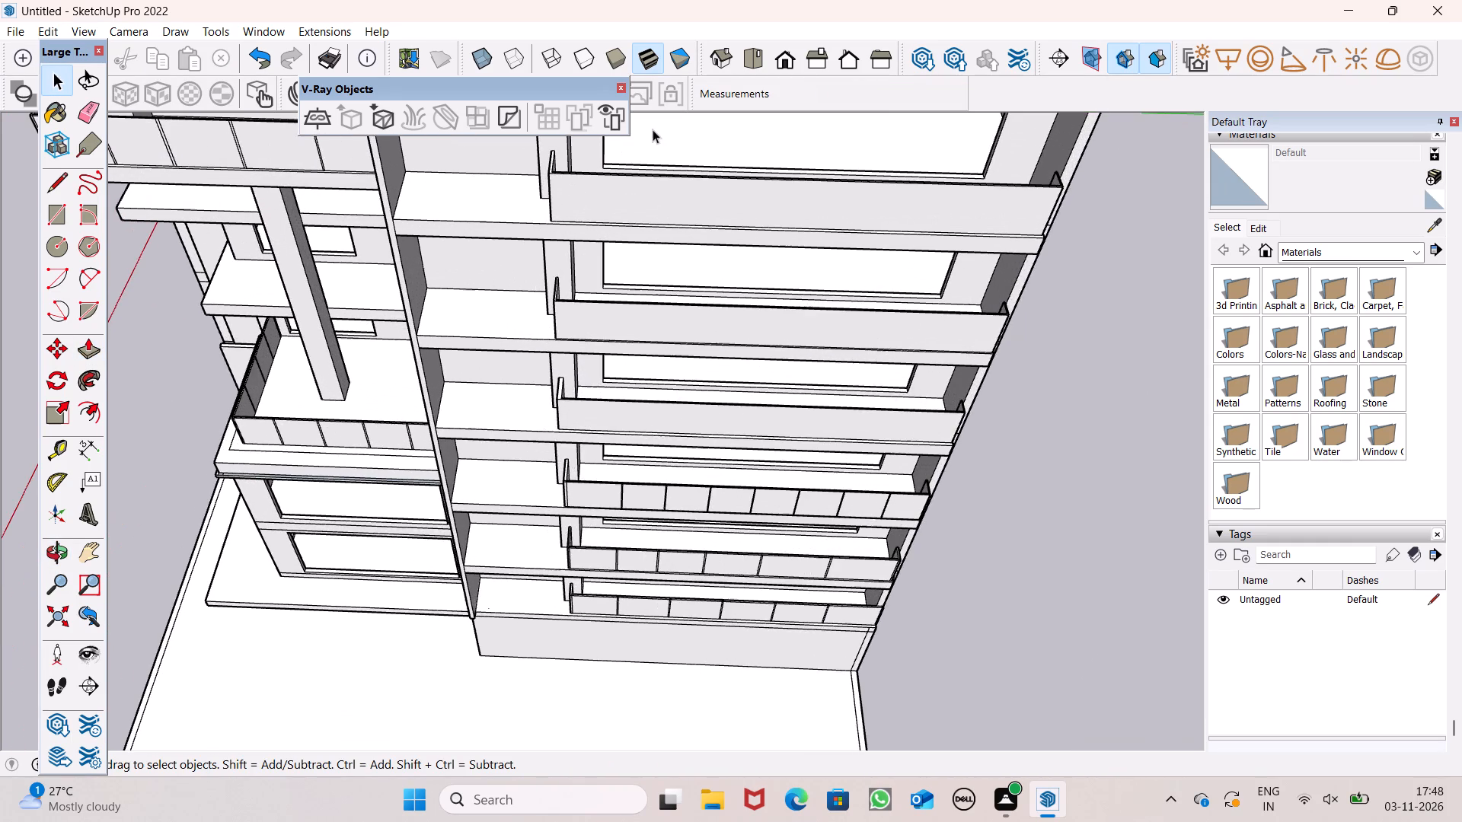
{"action": "middle_click_drag", "start_coordinate": [631, 248], "coordinate": [753, 304]}
{"action": "scroll", "coordinate": [753, 304], "scroll_direction": "up", "scroll_amount": 1}
{"action": "scroll", "coordinate": [606, 260], "scroll_direction": "up", "scroll_amount": 6}
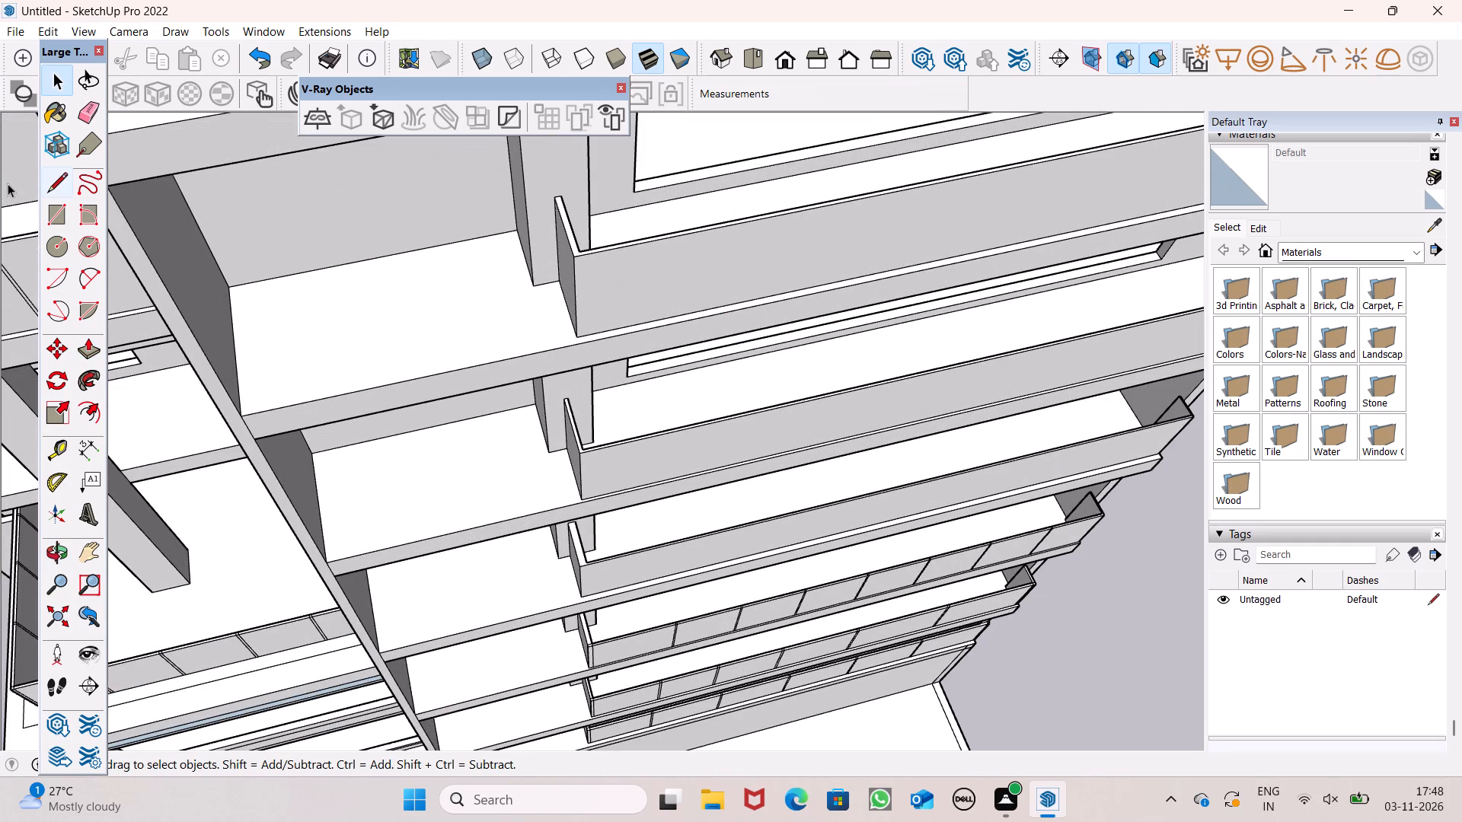
{"action": "left_click", "coordinate": [59, 183]}
{"action": "scroll", "coordinate": [660, 247], "scroll_direction": "up", "scroll_amount": 6}
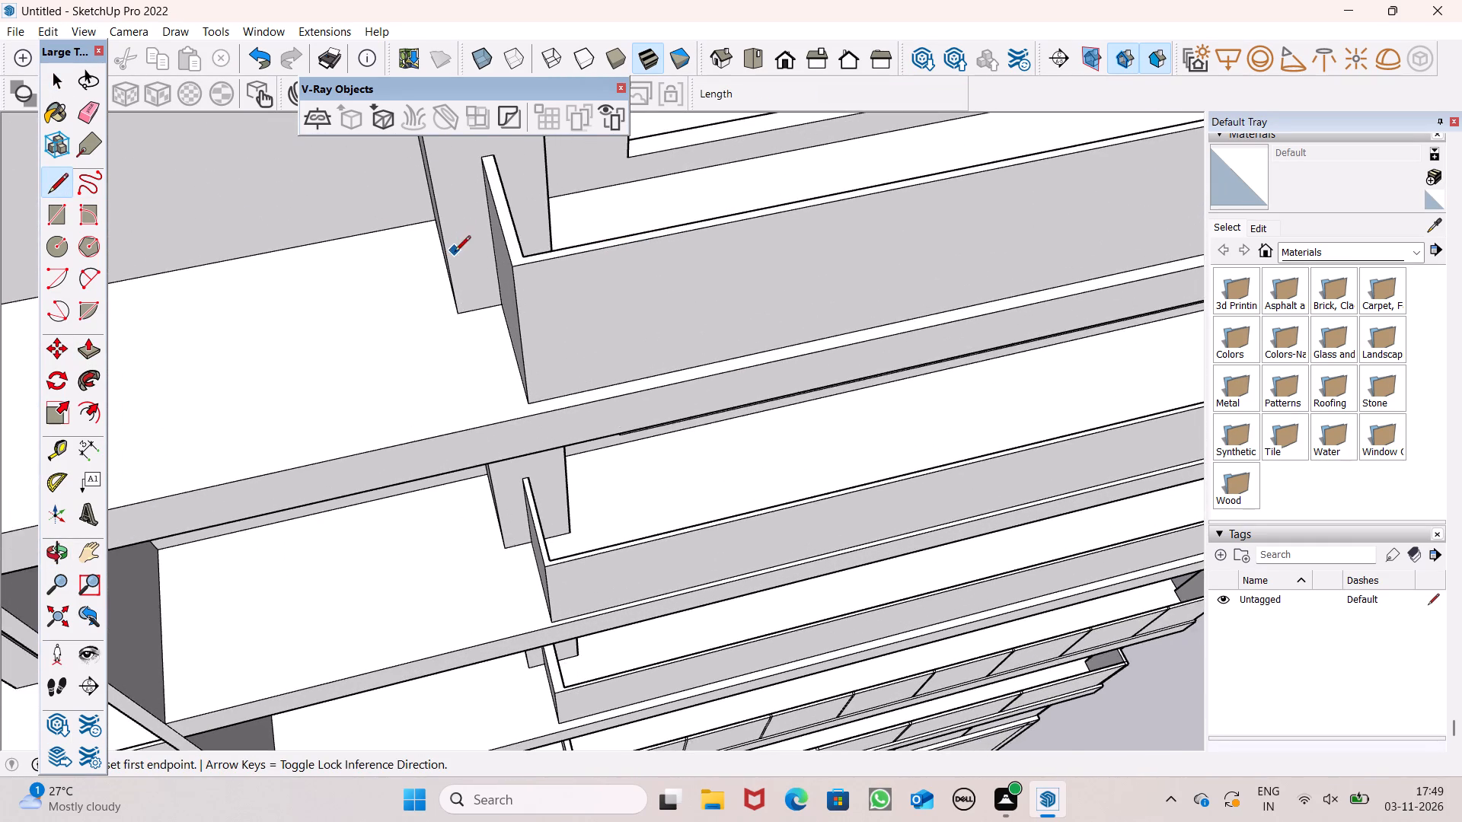
{"action": "scroll", "coordinate": [458, 253], "scroll_direction": "up", "scroll_amount": 8}
{"action": "scroll", "coordinate": [570, 273], "scroll_direction": "up", "scroll_amount": 5}
{"action": "left_click", "coordinate": [545, 272]}
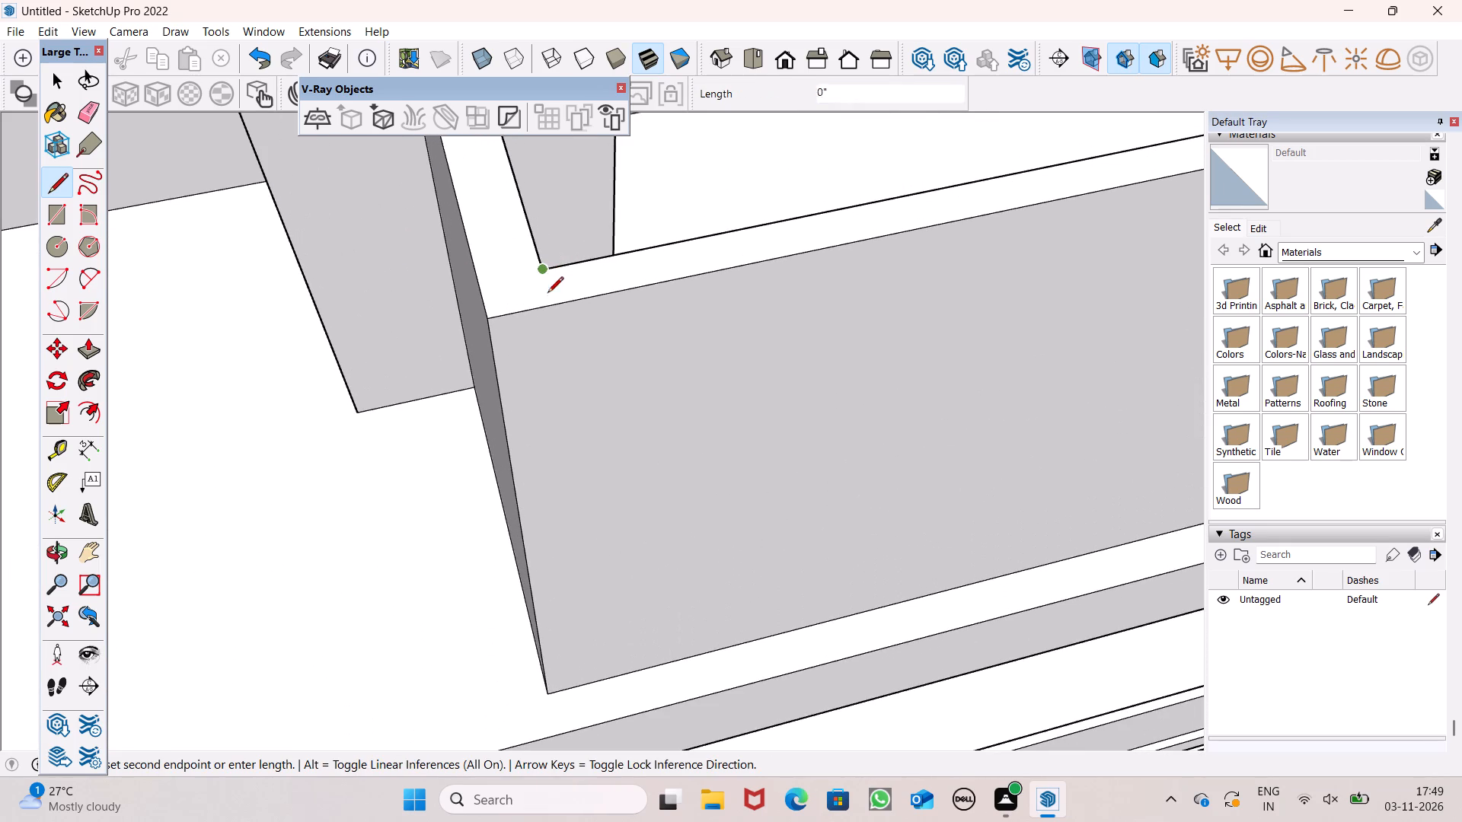
{"action": "left_click", "coordinate": [545, 305]}
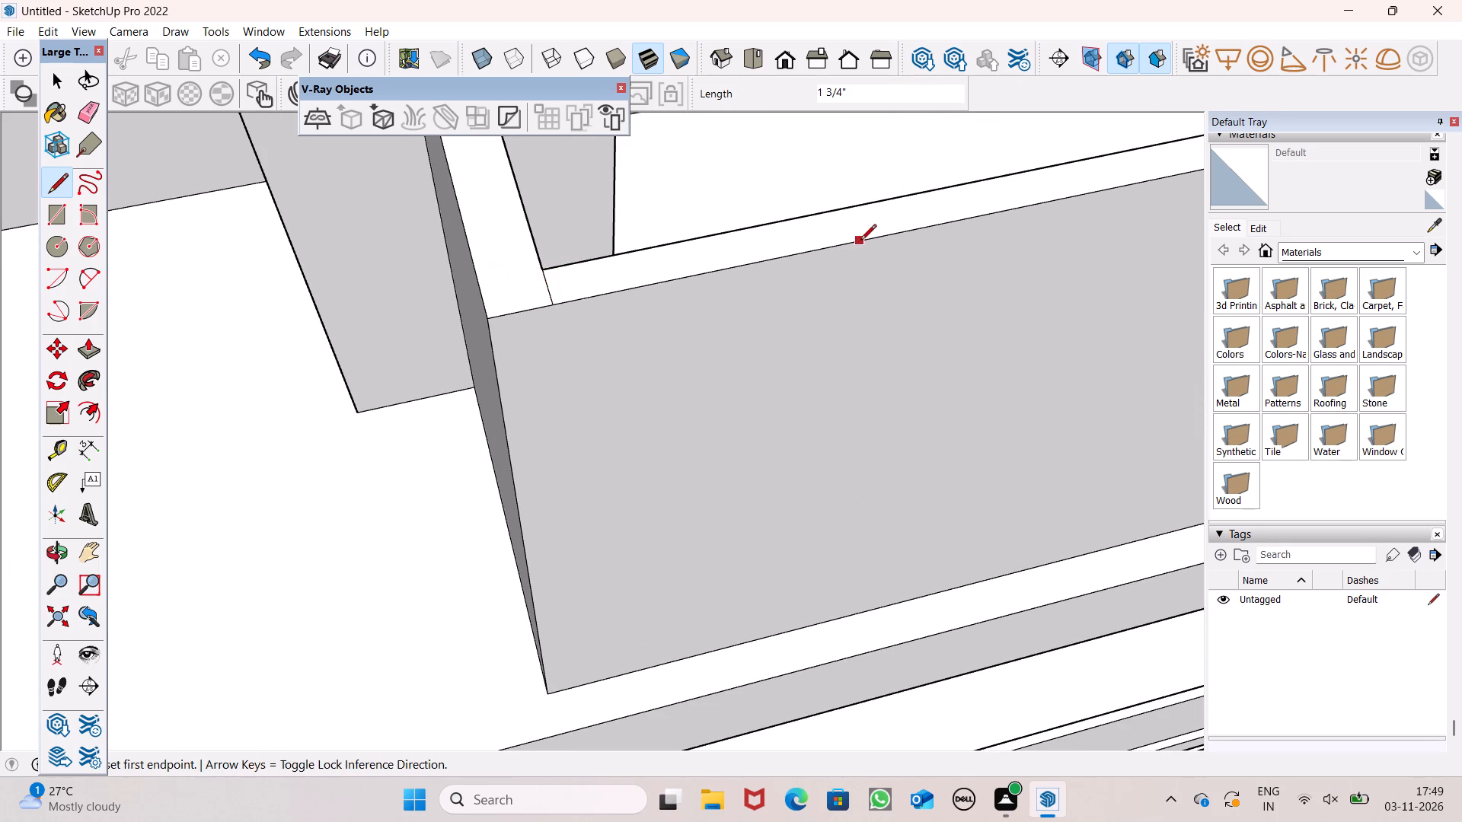
Draw a 2 1/2" line from the same inner corner across the top face to the parapet's outer side edge.
{"action": "scroll", "coordinate": [860, 241], "scroll_direction": "down", "scroll_amount": 7}
{"action": "scroll", "coordinate": [598, 251], "scroll_direction": "up", "scroll_amount": 1}
{"action": "scroll", "coordinate": [598, 251], "scroll_direction": "down", "scroll_amount": 1}
{"action": "scroll", "coordinate": [598, 251], "scroll_direction": "up", "scroll_amount": 5}
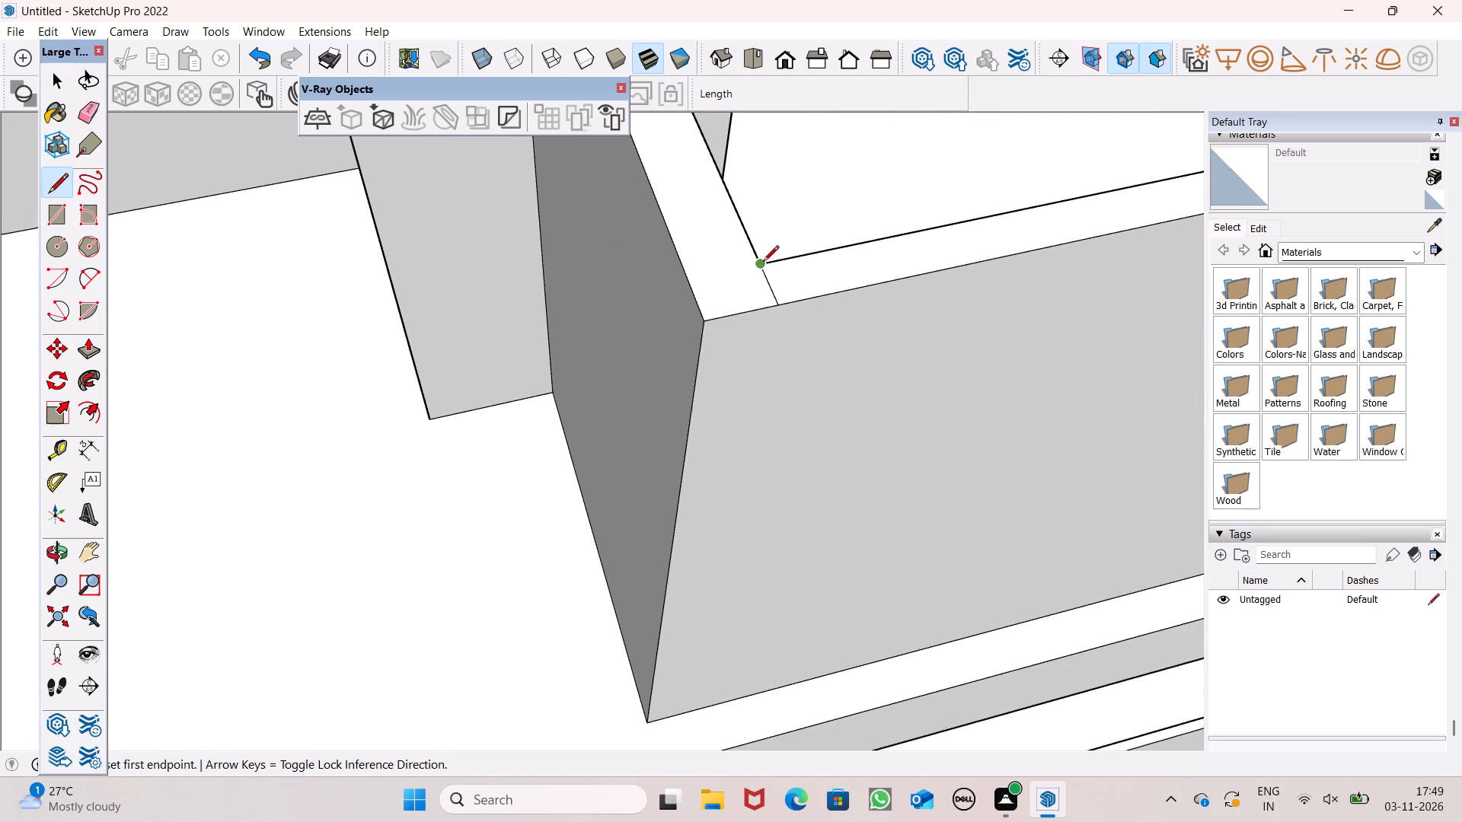
{"action": "left_click", "coordinate": [763, 263]}
{"action": "left_click", "coordinate": [691, 288]}
Draw 4' vertical lines down the front and side faces at the sixth parapet's left corner, from the top lines' ends.
{"action": "left_click", "coordinate": [776, 307]}
{"action": "scroll", "coordinate": [679, 318], "scroll_direction": "down", "scroll_amount": 6}
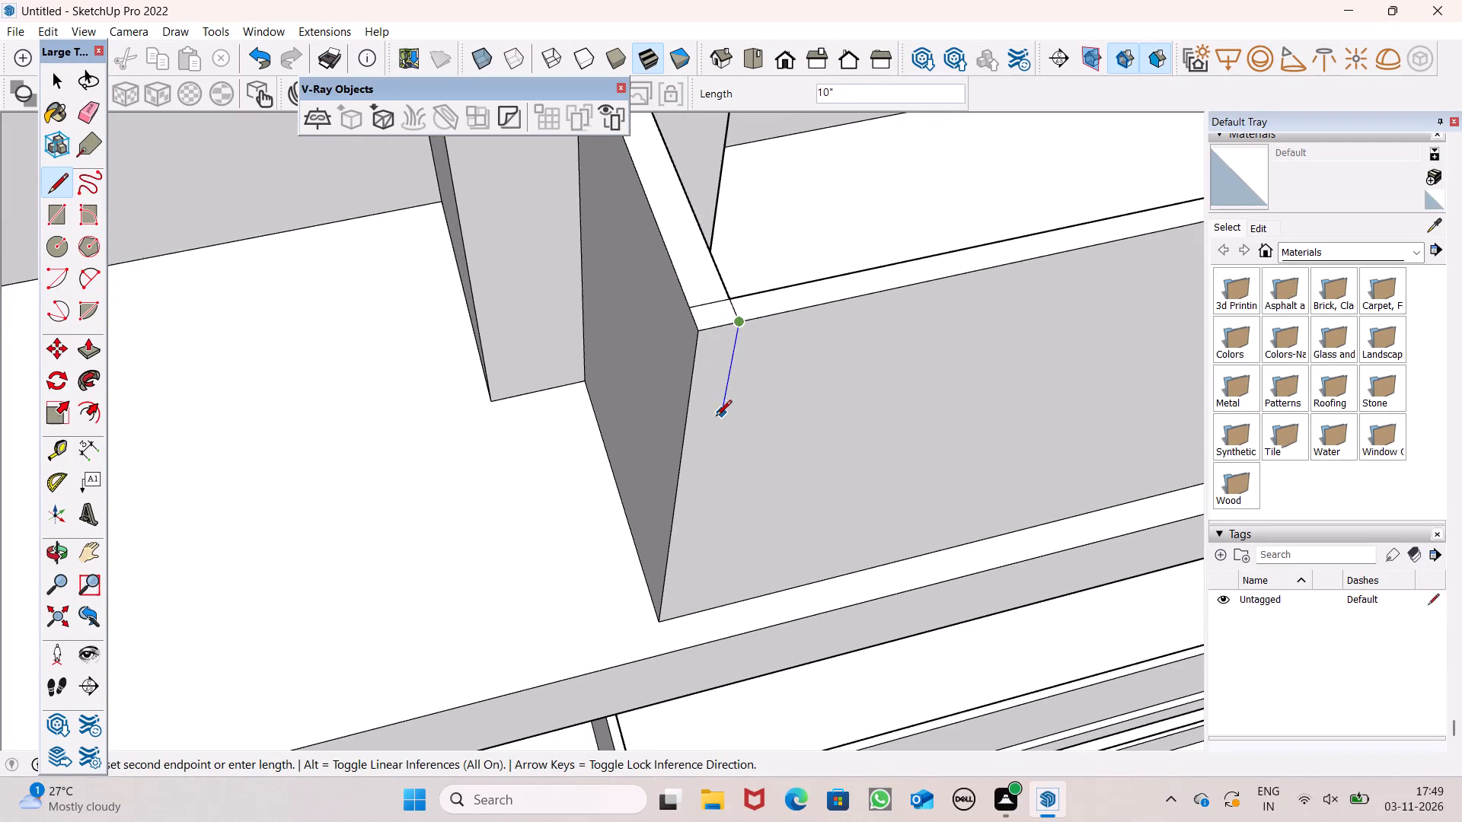
{"action": "scroll", "coordinate": [724, 415], "scroll_direction": "down", "scroll_amount": 3}
{"action": "middle_click_drag", "start_coordinate": [742, 491], "coordinate": [731, 454]}
{"action": "scroll", "coordinate": [731, 454], "scroll_direction": "up", "scroll_amount": 1}
{"action": "scroll", "coordinate": [715, 521], "scroll_direction": "up", "scroll_amount": 3}
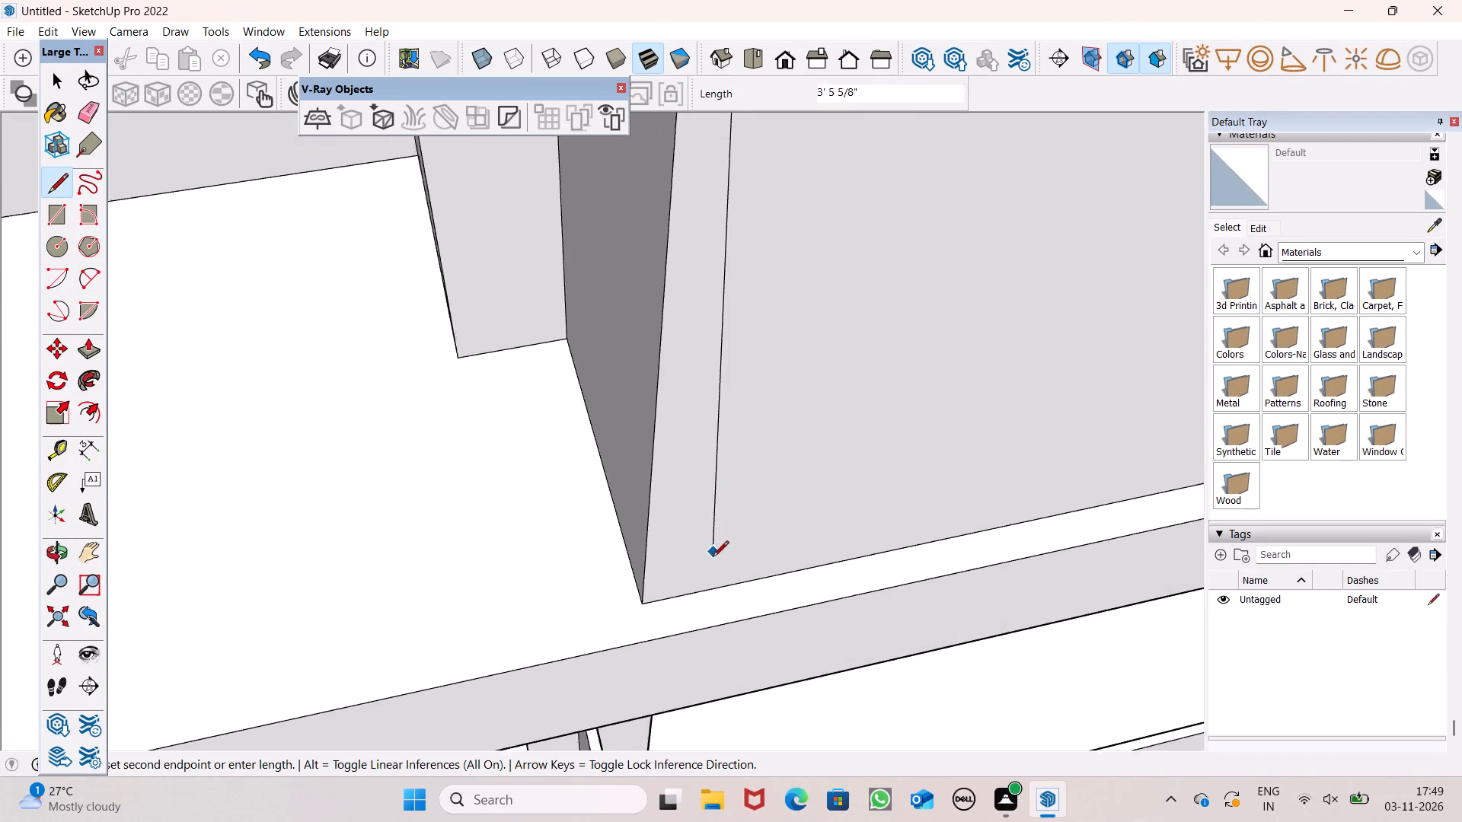
{"action": "scroll", "coordinate": [713, 558], "scroll_direction": "up", "scroll_amount": 2}
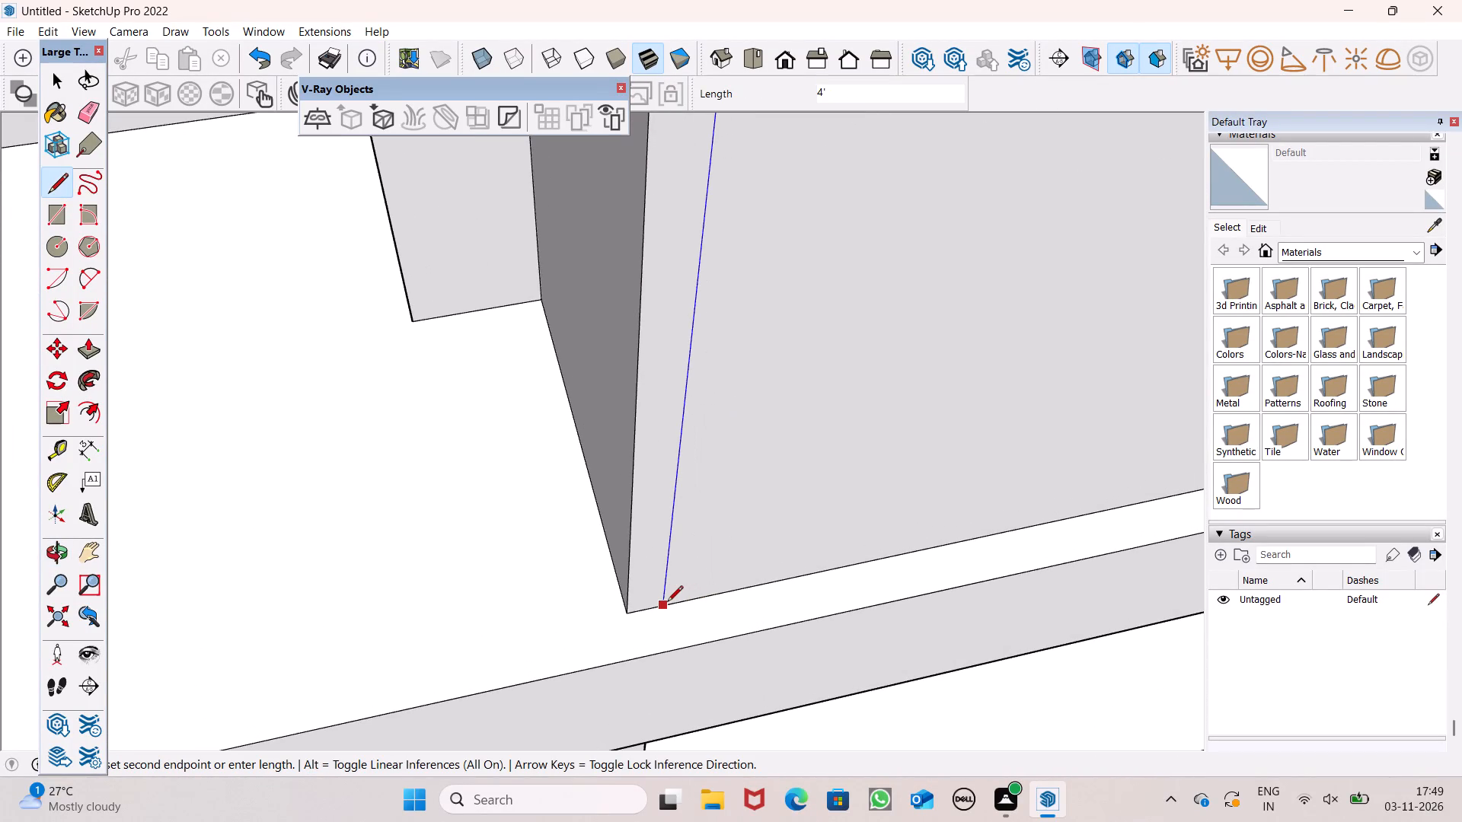
{"action": "left_click", "coordinate": [667, 603]}
{"action": "scroll", "coordinate": [667, 587], "scroll_direction": "down", "scroll_amount": 6}
{"action": "middle_click_drag", "start_coordinate": [662, 576], "coordinate": [955, 593]}
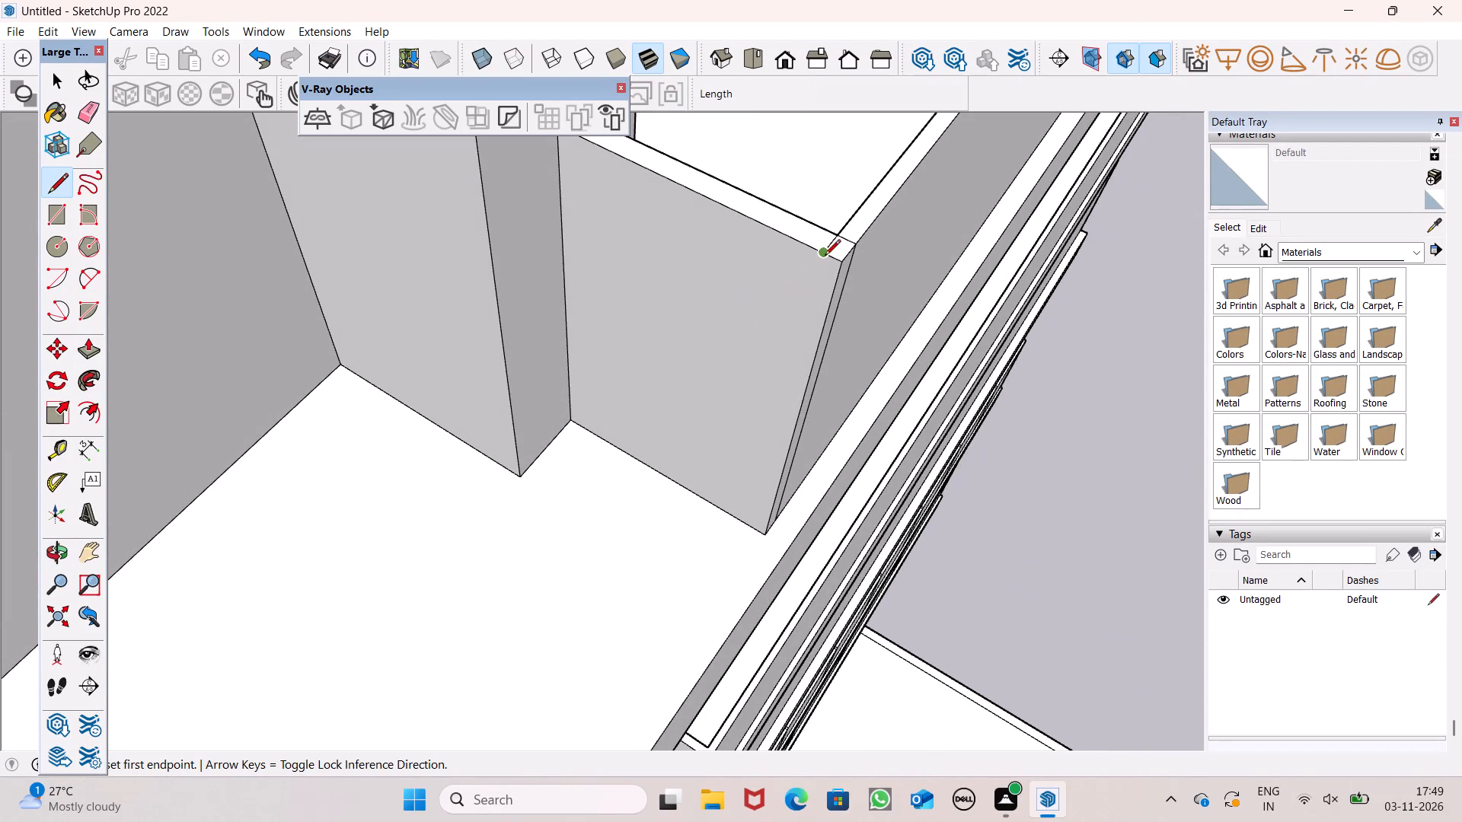
{"action": "left_click_drag", "start_coordinate": [825, 256], "coordinate": [822, 278]}
{"action": "left_click", "coordinate": [752, 524]}
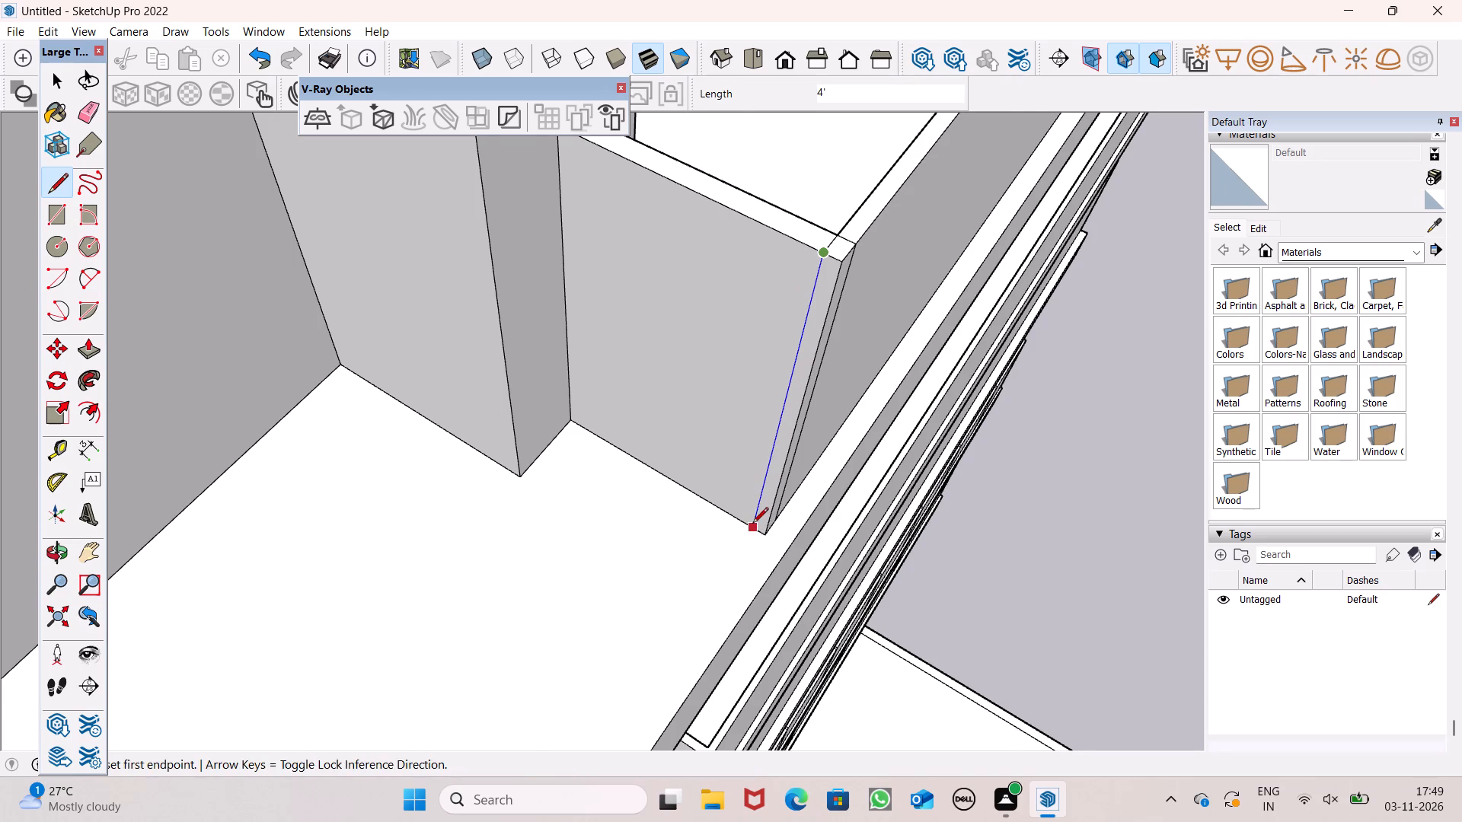
Draw a 1 1/16" line across the sixth parapet's top face from the right inner corner to the outer side edge.
{"action": "scroll", "coordinate": [610, 478], "scroll_direction": "down", "scroll_amount": 6}
{"action": "middle_click_drag", "start_coordinate": [726, 425], "coordinate": [325, 394]}
{"action": "scroll", "coordinate": [491, 286], "scroll_direction": "down", "scroll_amount": 4}
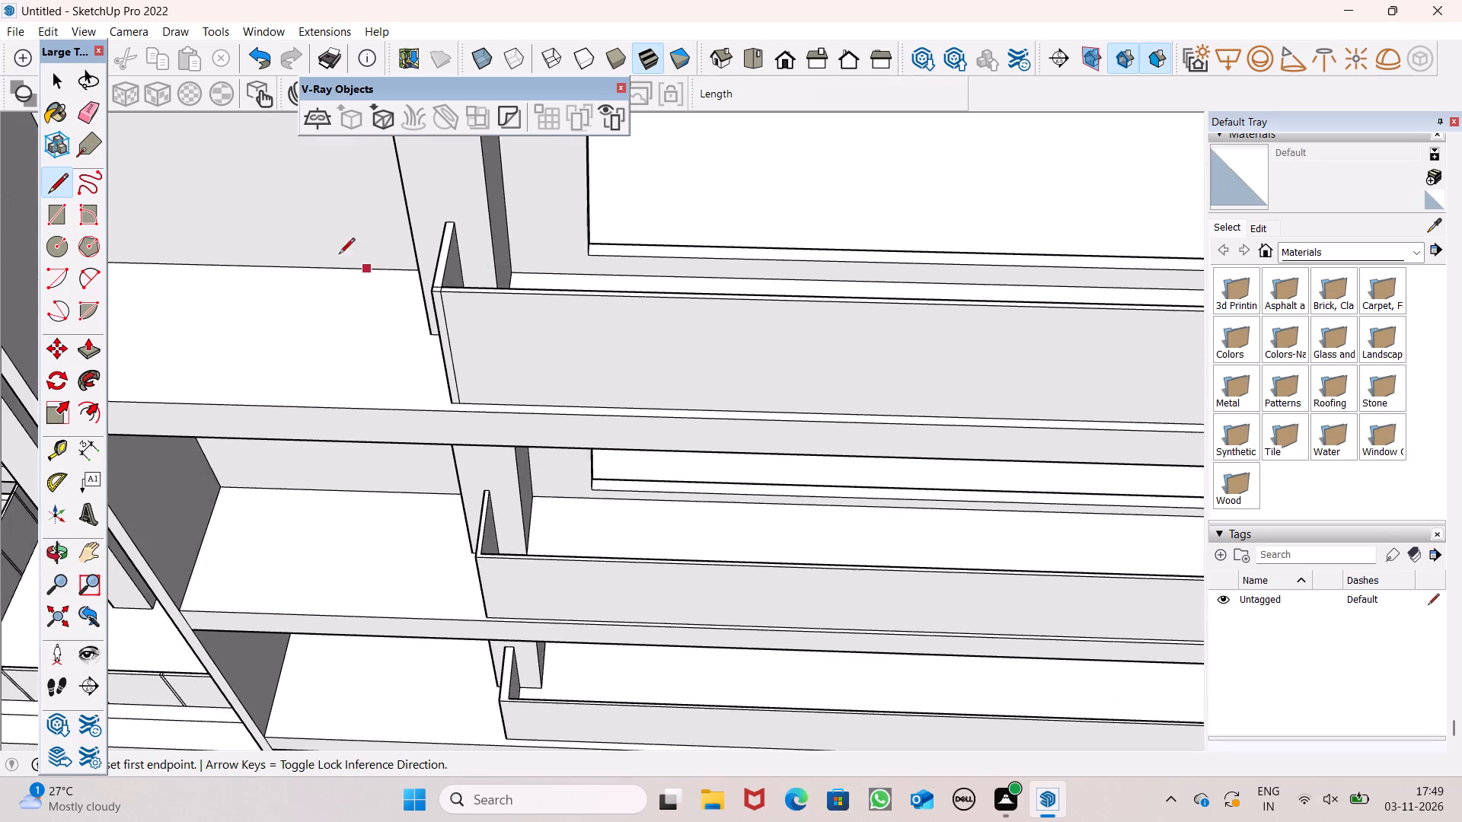
{"action": "scroll", "coordinate": [224, 246], "scroll_direction": "down", "scroll_amount": 6}
{"action": "scroll", "coordinate": [561, 224], "scroll_direction": "down", "scroll_amount": 5}
{"action": "scroll", "coordinate": [943, 263], "scroll_direction": "up", "scroll_amount": 4}
{"action": "scroll", "coordinate": [779, 313], "scroll_direction": "up", "scroll_amount": 4}
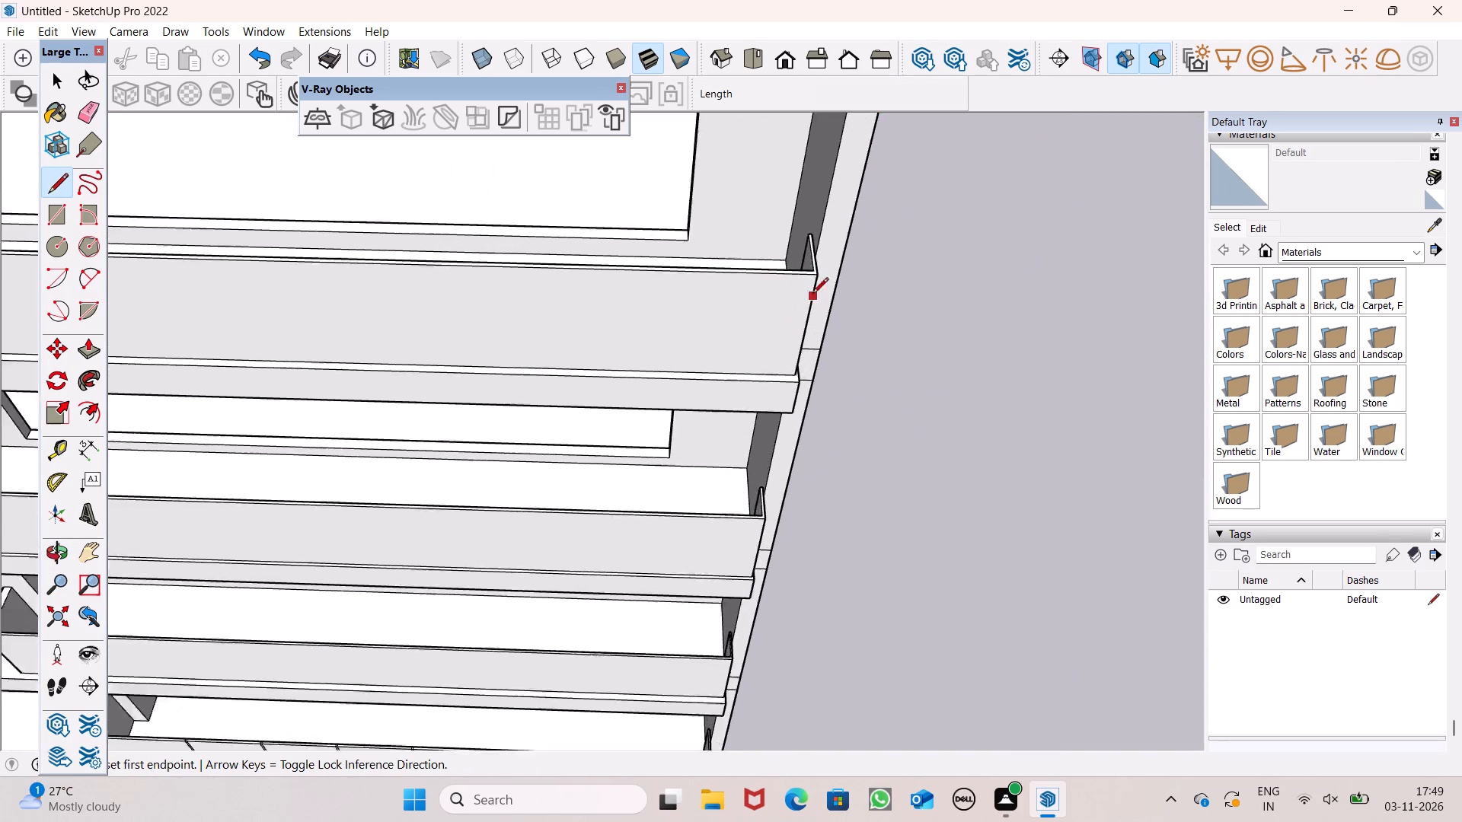
{"action": "scroll", "coordinate": [812, 295], "scroll_direction": "up", "scroll_amount": 4}
{"action": "middle_click_drag", "start_coordinate": [828, 295], "coordinate": [629, 341]}
{"action": "scroll", "coordinate": [629, 341], "scroll_direction": "up", "scroll_amount": 8}
{"action": "scroll", "coordinate": [679, 380], "scroll_direction": "up", "scroll_amount": 4}
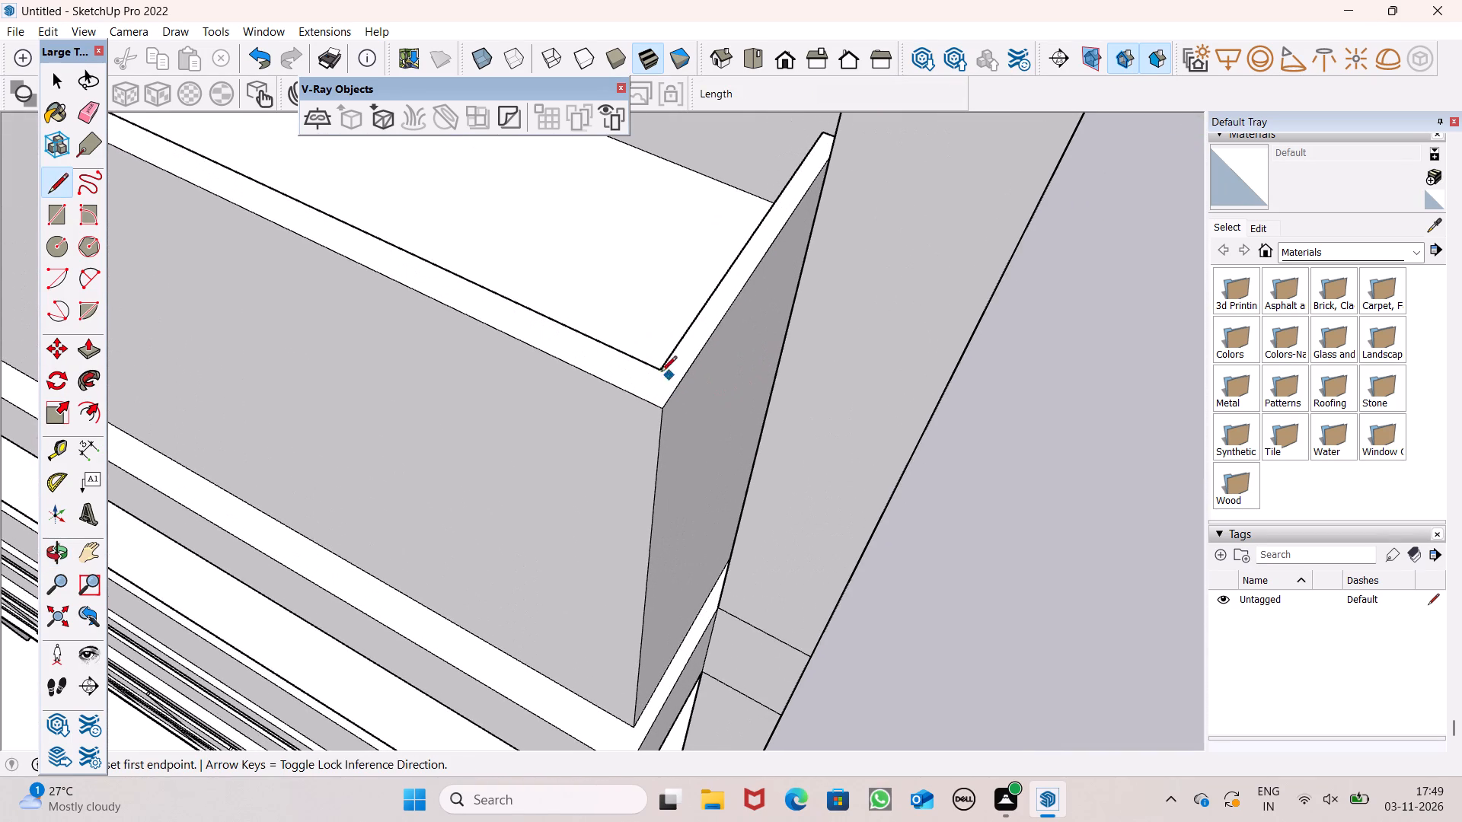
{"action": "left_click", "coordinate": [659, 364]}
{"action": "left_click", "coordinate": [682, 380]}
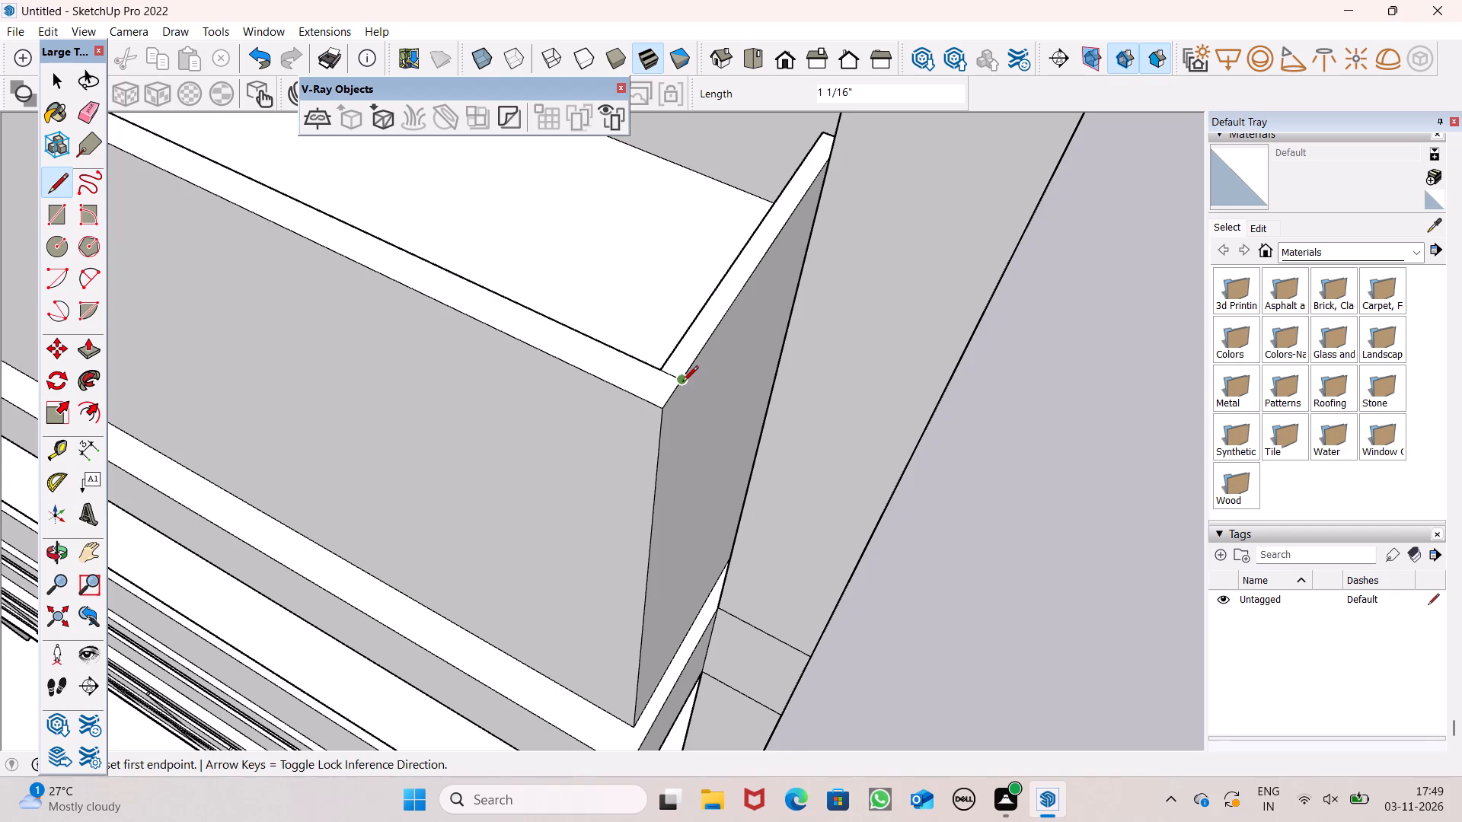
Draw a 4' vertical line down the sixth parapet's right side face from the end of the top line.
{"action": "left_click", "coordinate": [682, 383]}
{"action": "scroll", "coordinate": [671, 284], "scroll_direction": "down", "scroll_amount": 6}
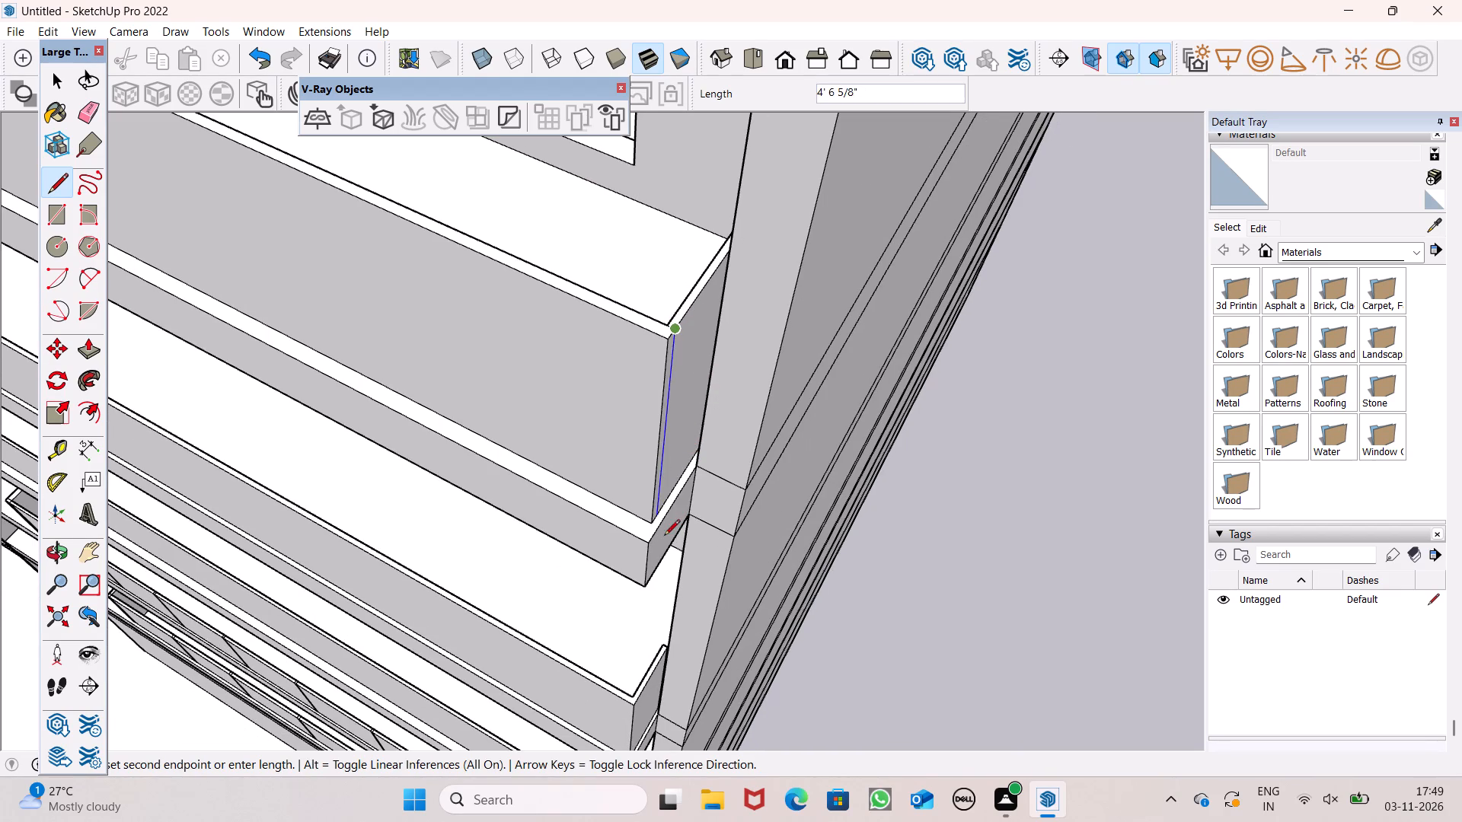
{"action": "scroll", "coordinate": [667, 482], "scroll_direction": "up", "scroll_amount": 5}
{"action": "left_click", "coordinate": [650, 530]}
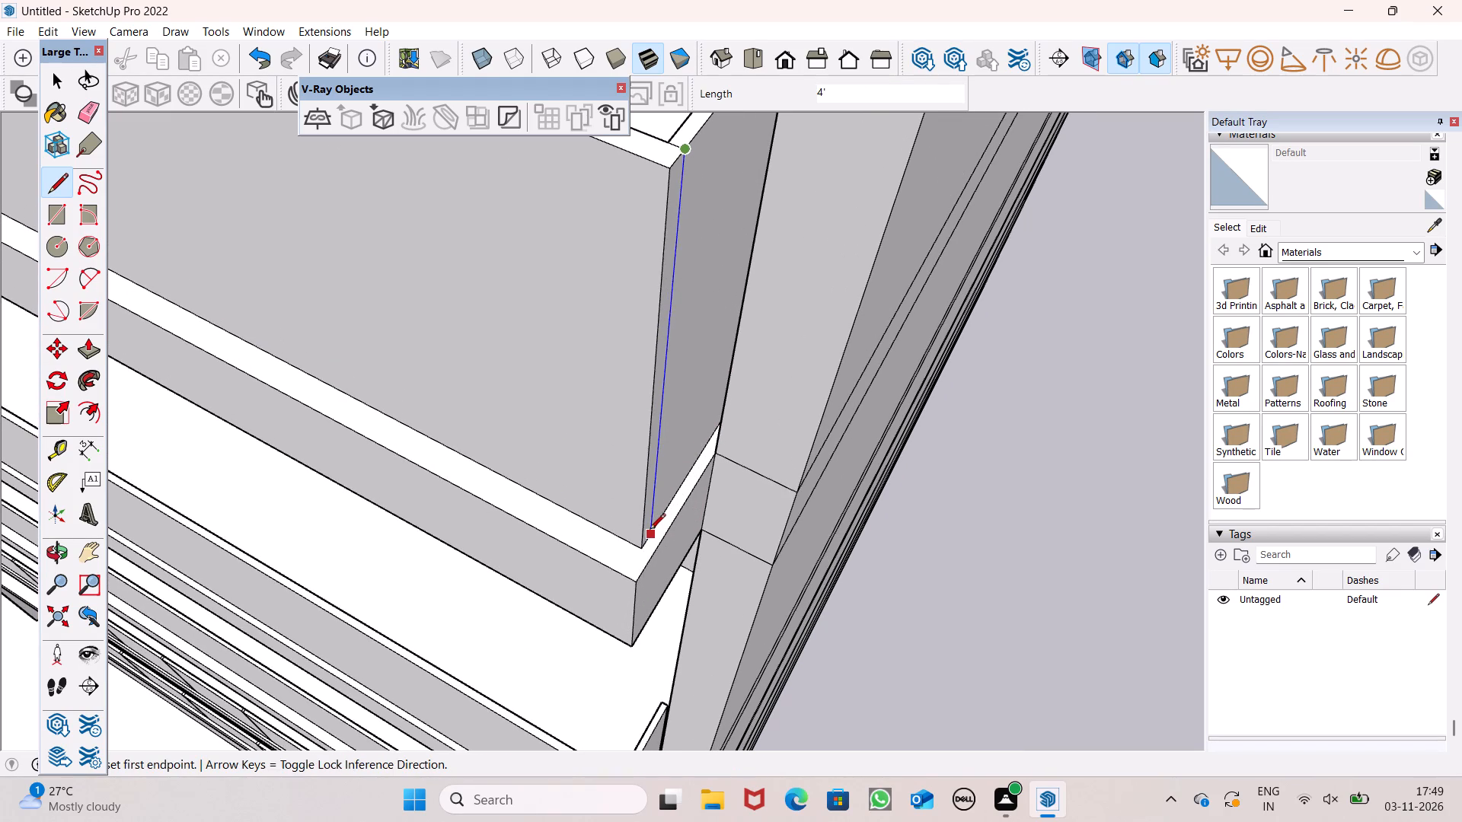
Draw a line from the sixth parapet's right inner corner to its front edge, continued by a 4' vertical line down the front face.
{"action": "left_click", "coordinate": [672, 145]}
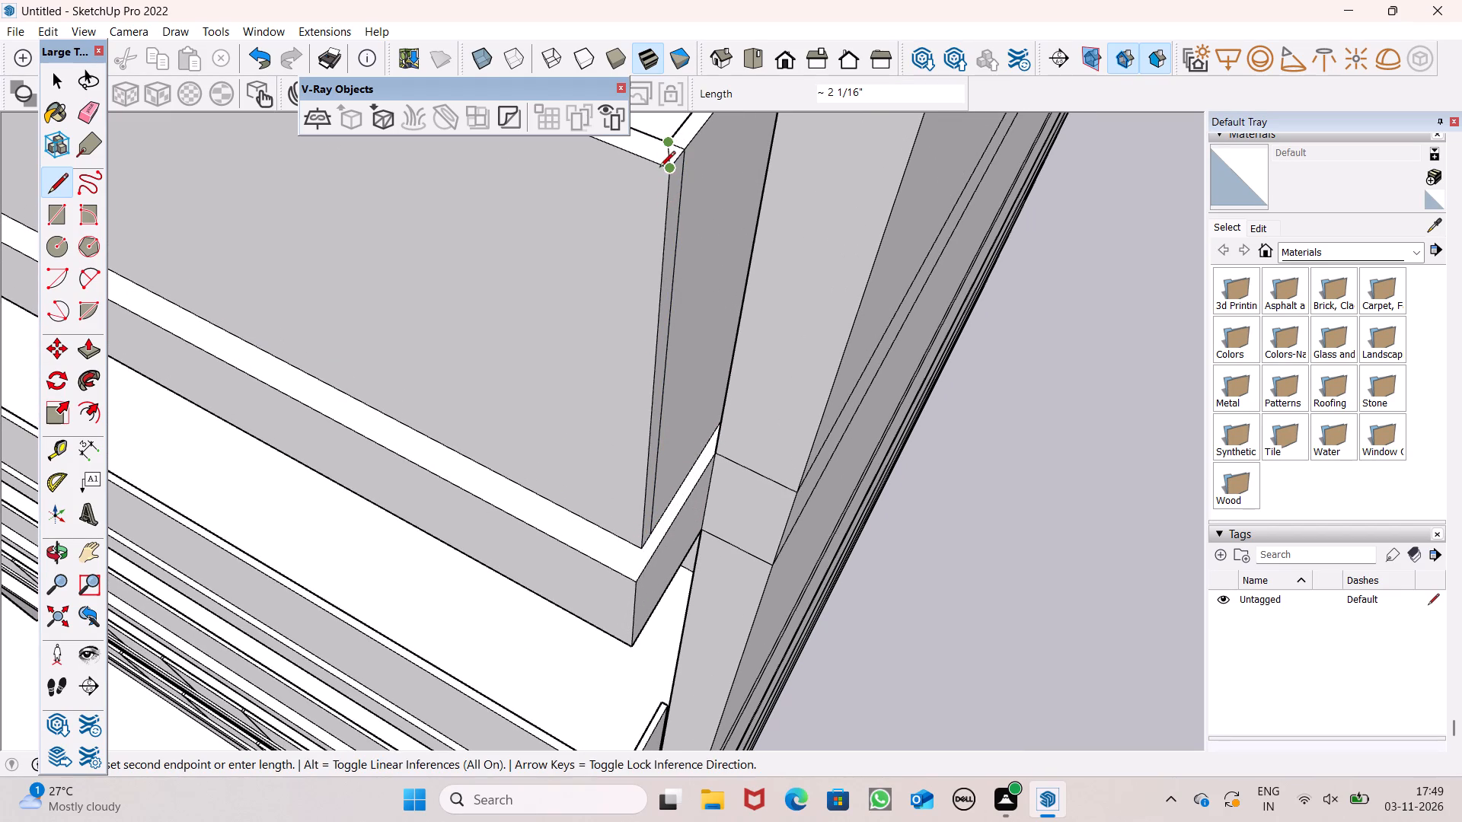
{"action": "left_click", "coordinate": [652, 164]}
{"action": "left_click_drag", "start_coordinate": [650, 163], "coordinate": [649, 170]}
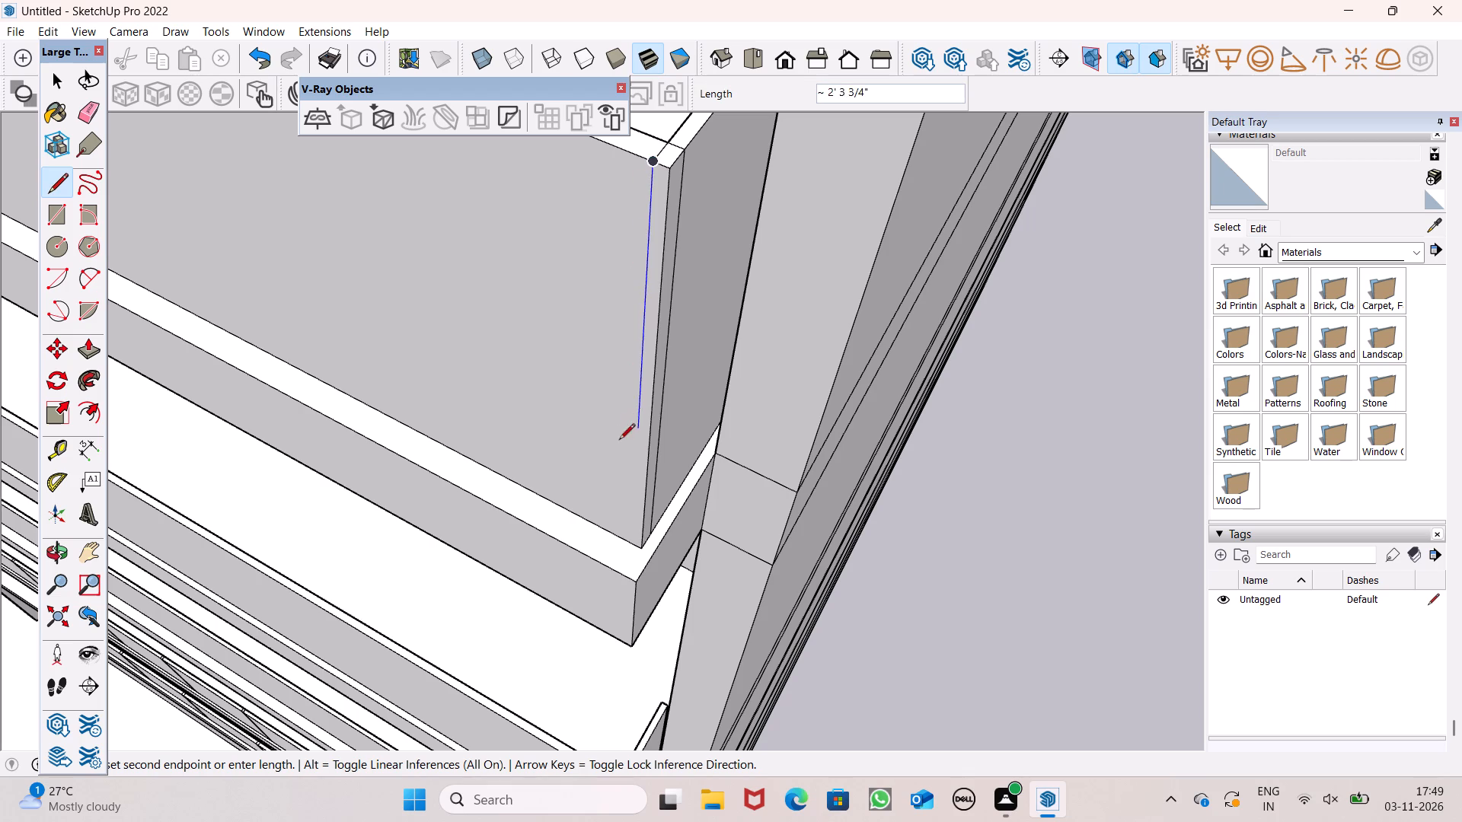
{"action": "left_click", "coordinate": [634, 537]}
{"action": "key", "text": "space"}
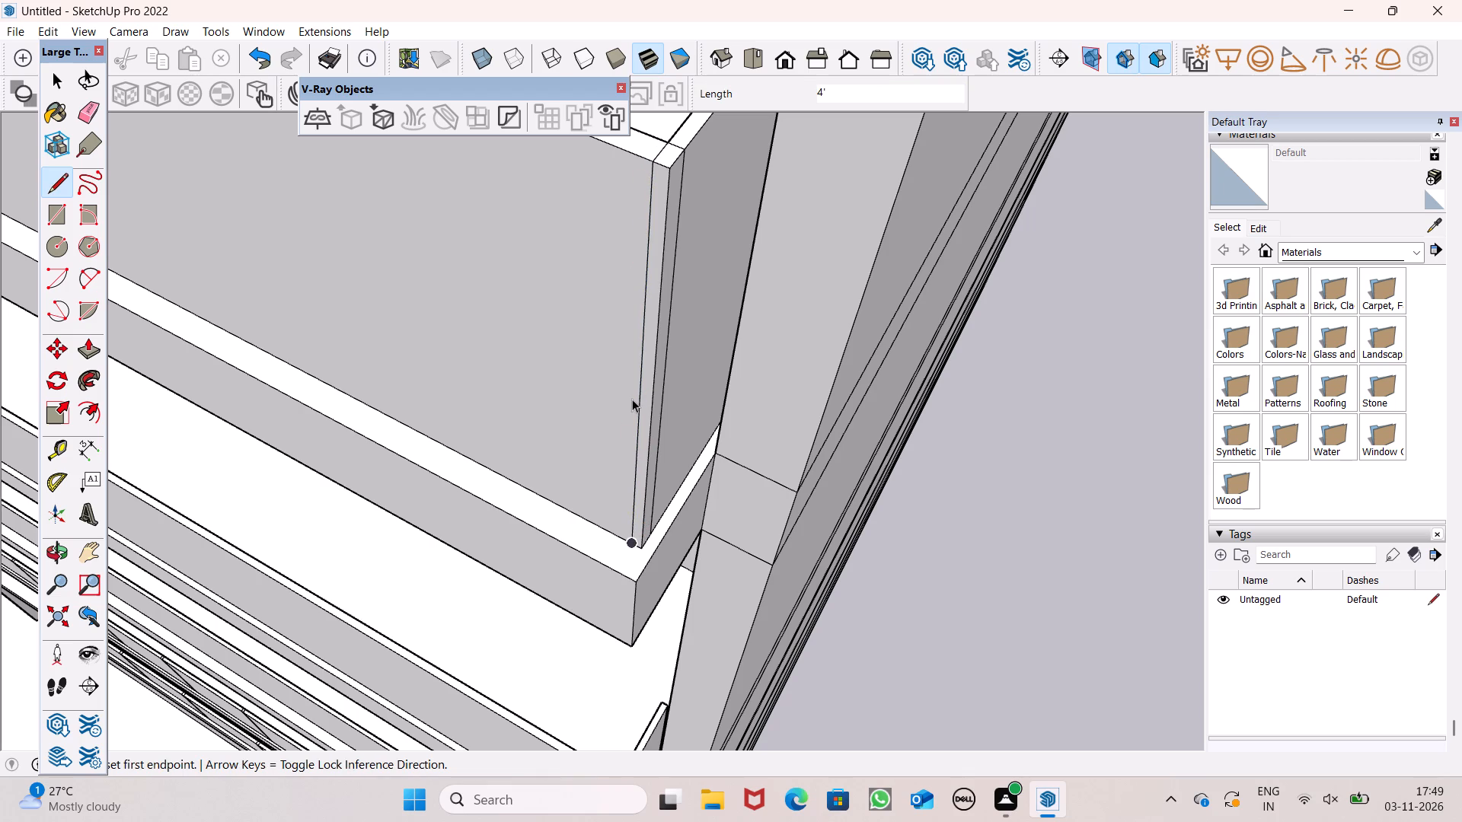
Push/Pull the narrow front strip at the sixth parapet's right corner 1 3/4" to the inner edge.
{"action": "left_click", "coordinate": [92, 342]}
{"action": "scroll", "coordinate": [432, 366], "scroll_direction": "down", "scroll_amount": 3}
{"action": "scroll", "coordinate": [554, 212], "scroll_direction": "up", "scroll_amount": 14}
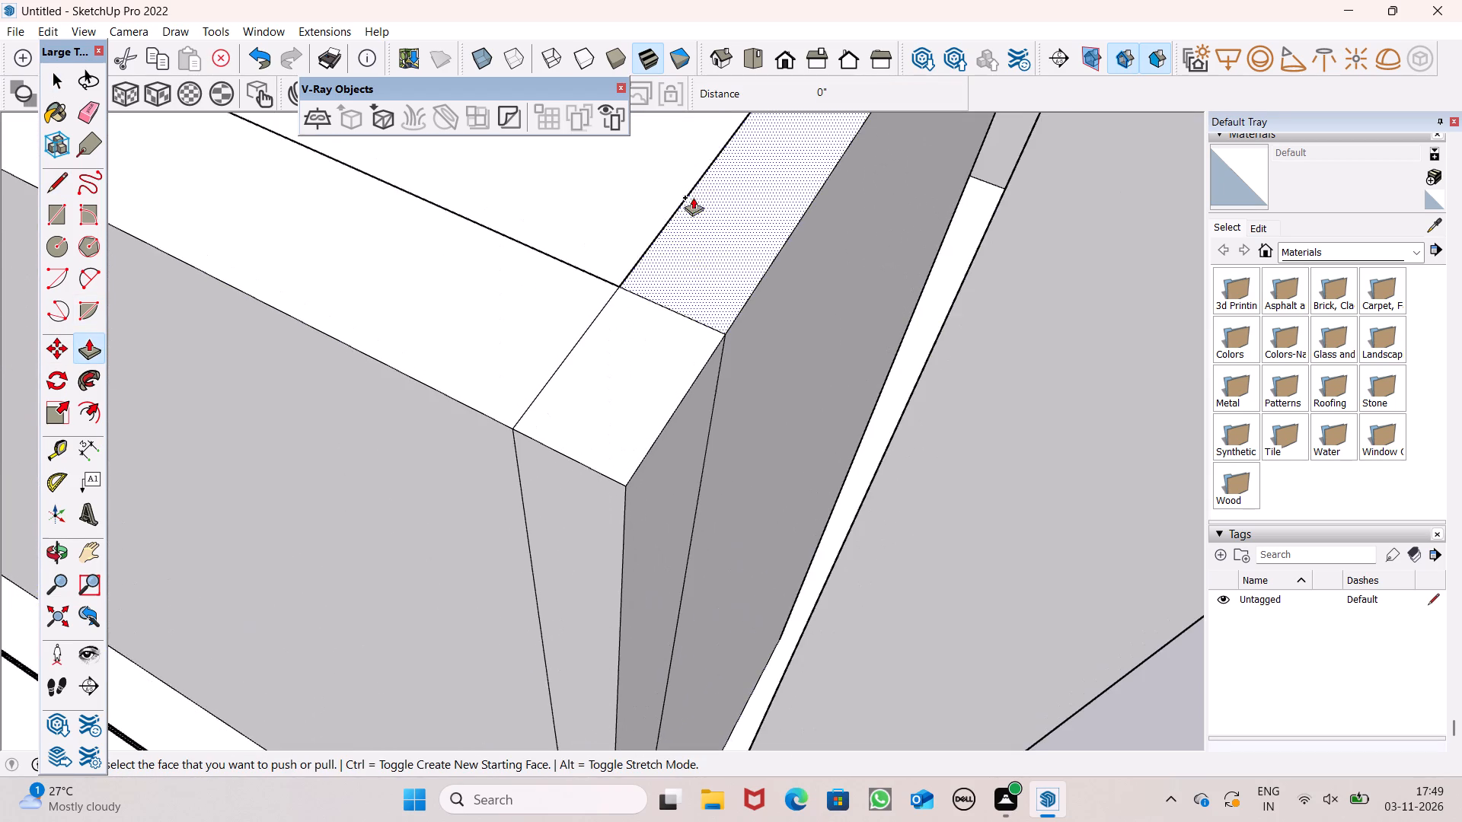
{"action": "scroll", "coordinate": [688, 292], "scroll_direction": "down", "scroll_amount": 4}
{"action": "left_click_drag", "start_coordinate": [605, 409], "coordinate": [618, 393]}
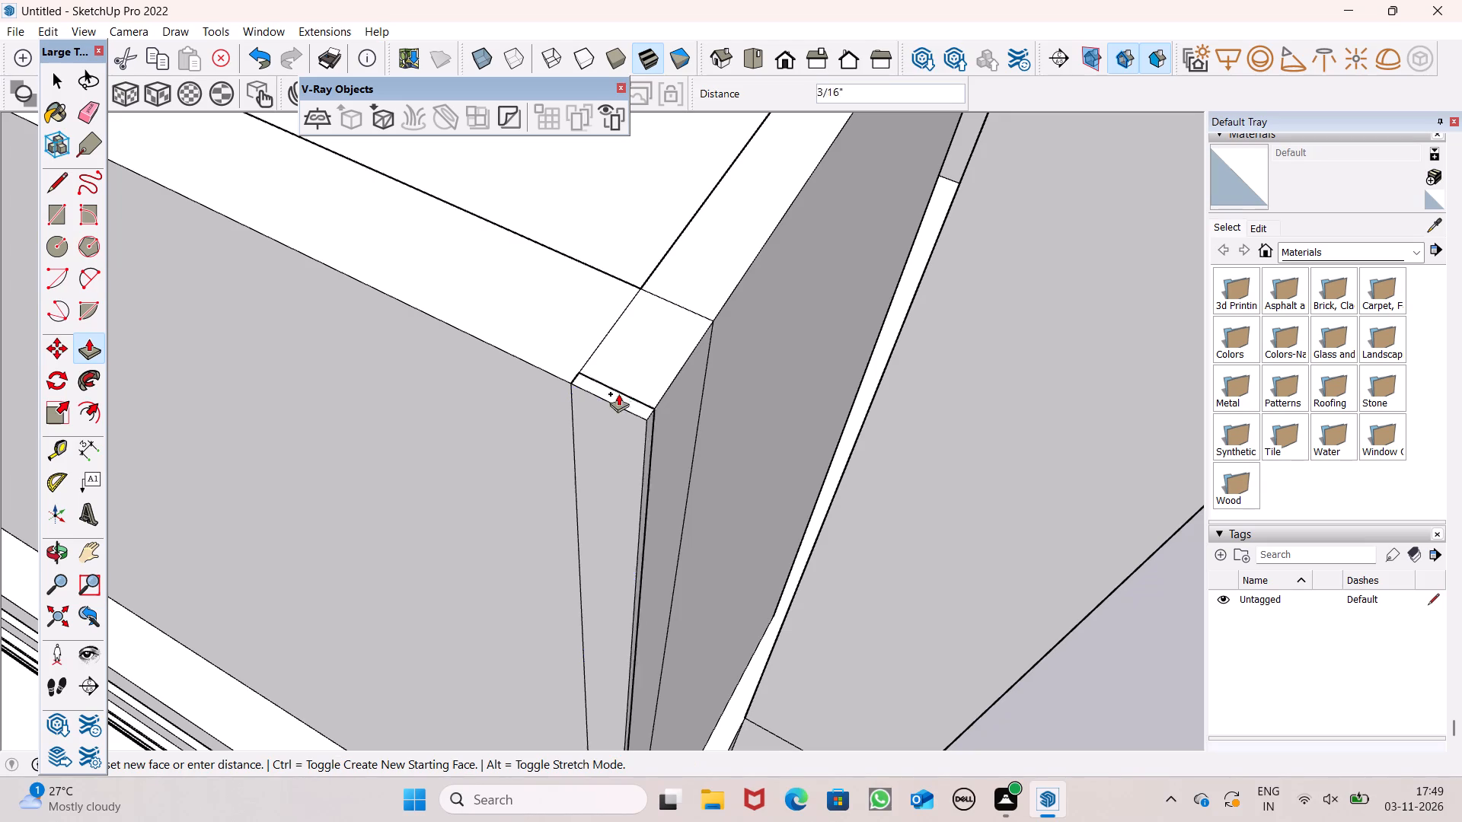
{"action": "left_click_drag", "start_coordinate": [618, 393], "coordinate": [708, 313]}
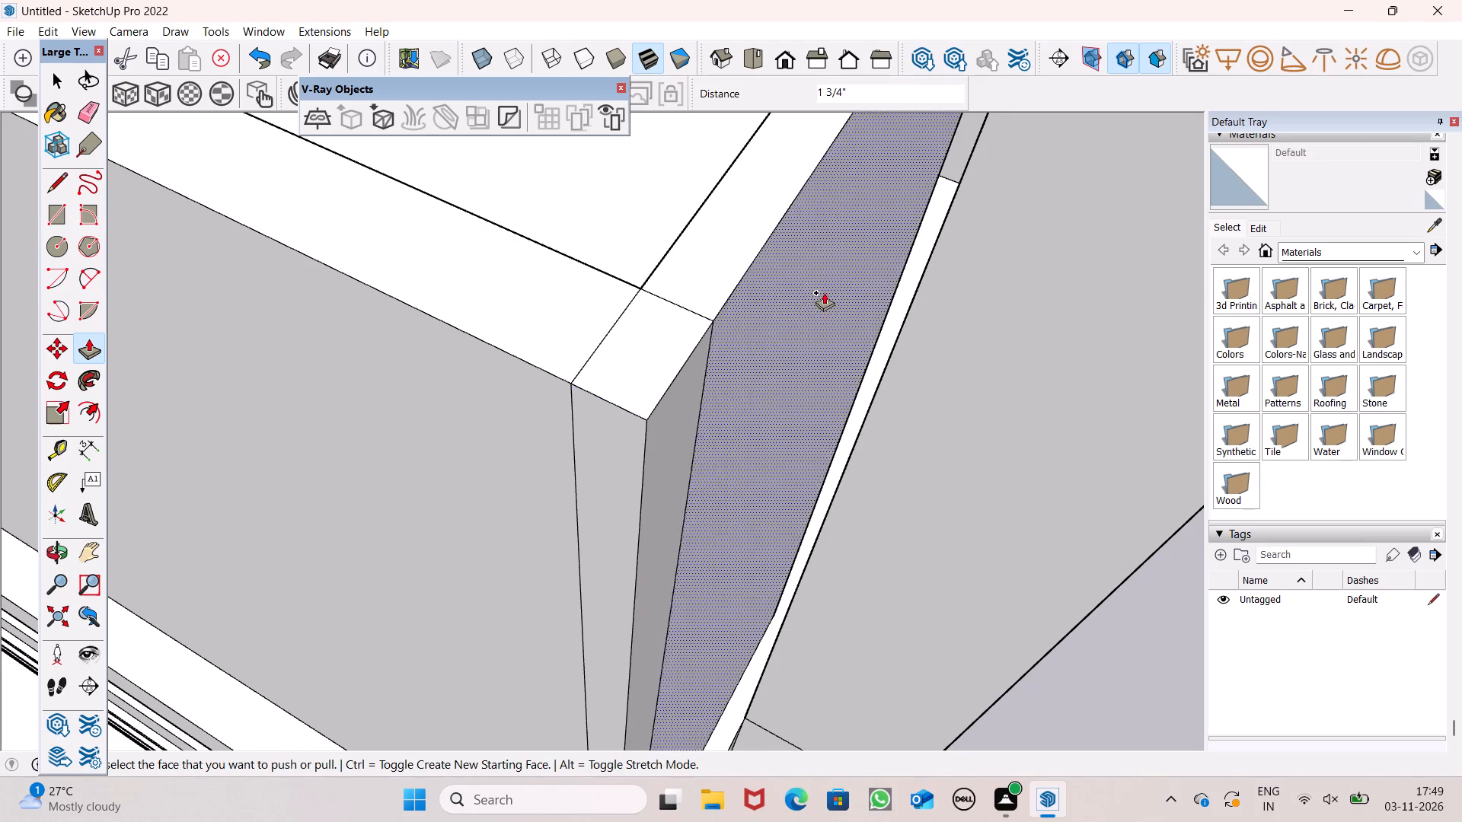
Push/Pull the narrow front strip at the sixth parapet's left corner 1 3/4" to the inner edge.
{"action": "scroll", "coordinate": [844, 269], "scroll_direction": "down", "scroll_amount": 20}
{"action": "scroll", "coordinate": [844, 269], "scroll_direction": "down", "scroll_amount": 9}
{"action": "scroll", "coordinate": [895, 371], "scroll_direction": "down", "scroll_amount": 8}
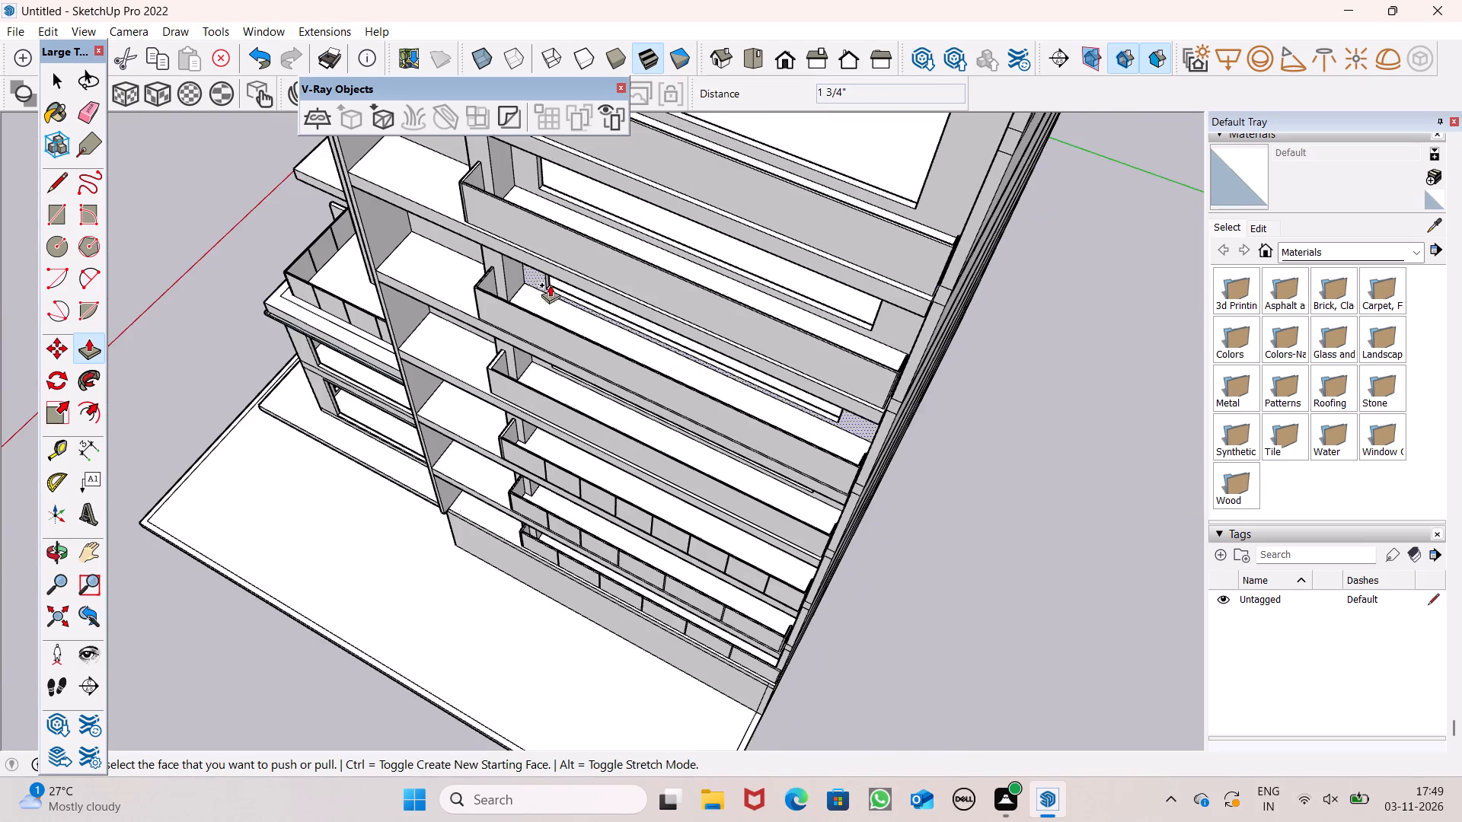
{"action": "scroll", "coordinate": [523, 278], "scroll_direction": "down", "scroll_amount": 6}
{"action": "scroll", "coordinate": [422, 198], "scroll_direction": "up", "scroll_amount": 9}
{"action": "scroll", "coordinate": [506, 272], "scroll_direction": "up", "scroll_amount": 8}
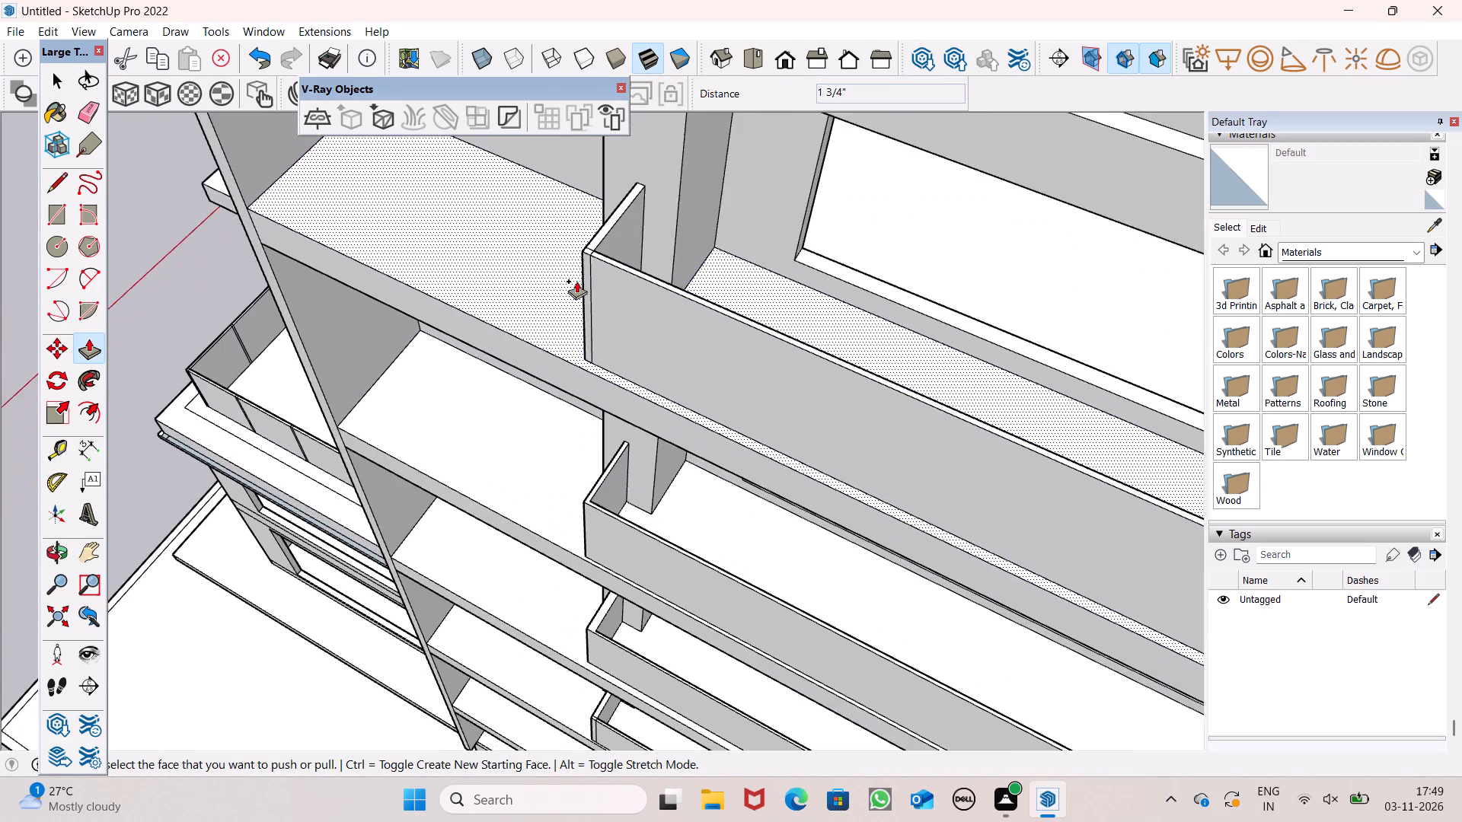
{"action": "scroll", "coordinate": [575, 268], "scroll_direction": "up", "scroll_amount": 18}
{"action": "scroll", "coordinate": [558, 242], "scroll_direction": "up", "scroll_amount": 7}
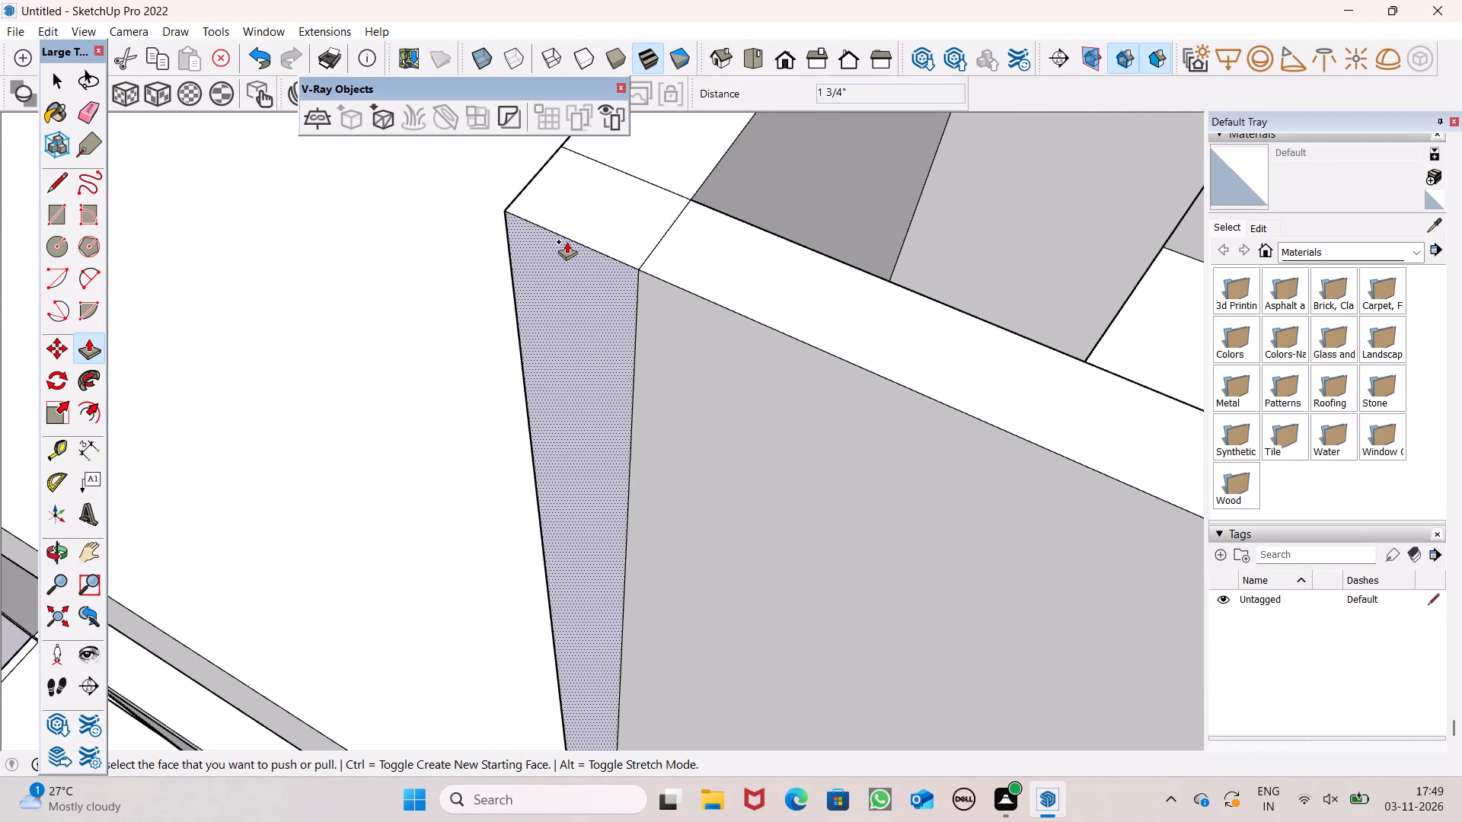
{"action": "left_click_drag", "start_coordinate": [597, 254], "coordinate": [683, 196]}
Draw lines across the topmost parapet's top face from the left inner corner, 3 3/8" to the side edge and 2" to the front edge.
{"action": "scroll", "coordinate": [614, 237], "scroll_direction": "down", "scroll_amount": 3}
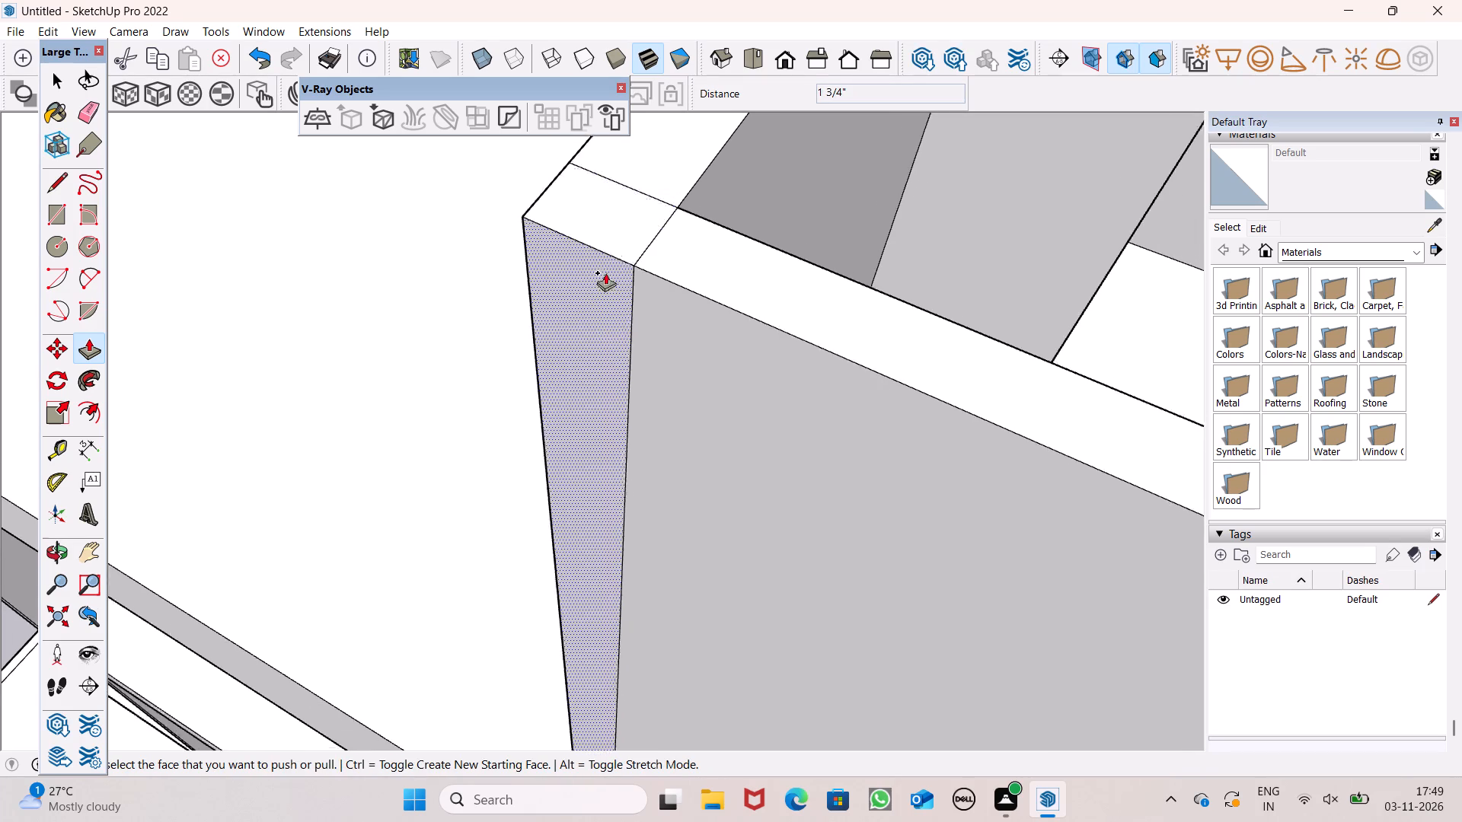
{"action": "scroll", "coordinate": [605, 272], "scroll_direction": "down", "scroll_amount": 11}
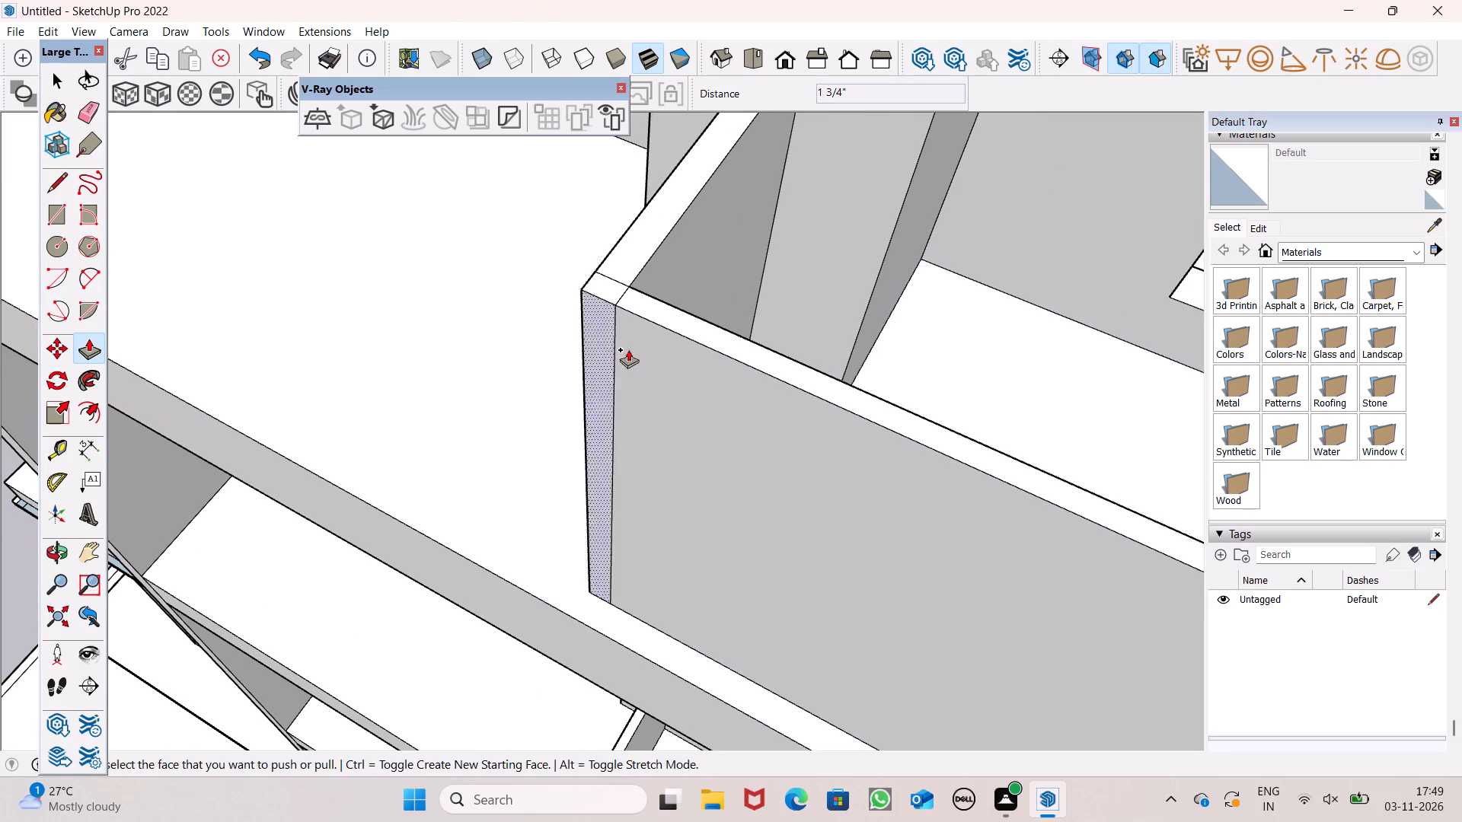
{"action": "scroll", "coordinate": [628, 352], "scroll_direction": "down", "scroll_amount": 18}
{"action": "middle_click_drag", "start_coordinate": [673, 445], "coordinate": [828, 466]}
{"action": "scroll", "coordinate": [765, 519], "scroll_direction": "down", "scroll_amount": 8}
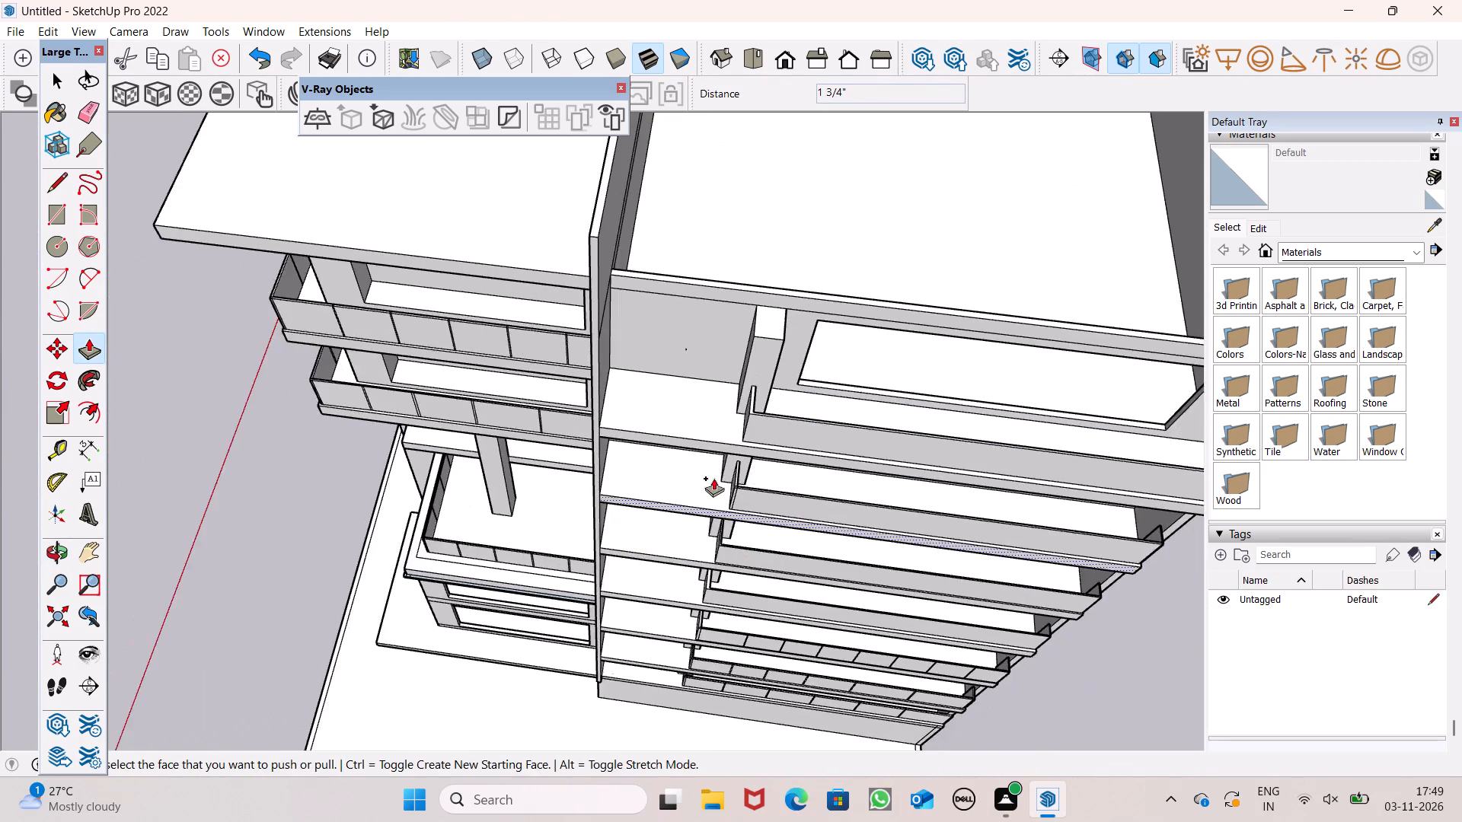
{"action": "scroll", "coordinate": [723, 473], "scroll_direction": "up", "scroll_amount": 1}
{"action": "middle_click_drag", "start_coordinate": [723, 473], "coordinate": [847, 509]}
{"action": "scroll", "coordinate": [860, 419], "scroll_direction": "up", "scroll_amount": 8}
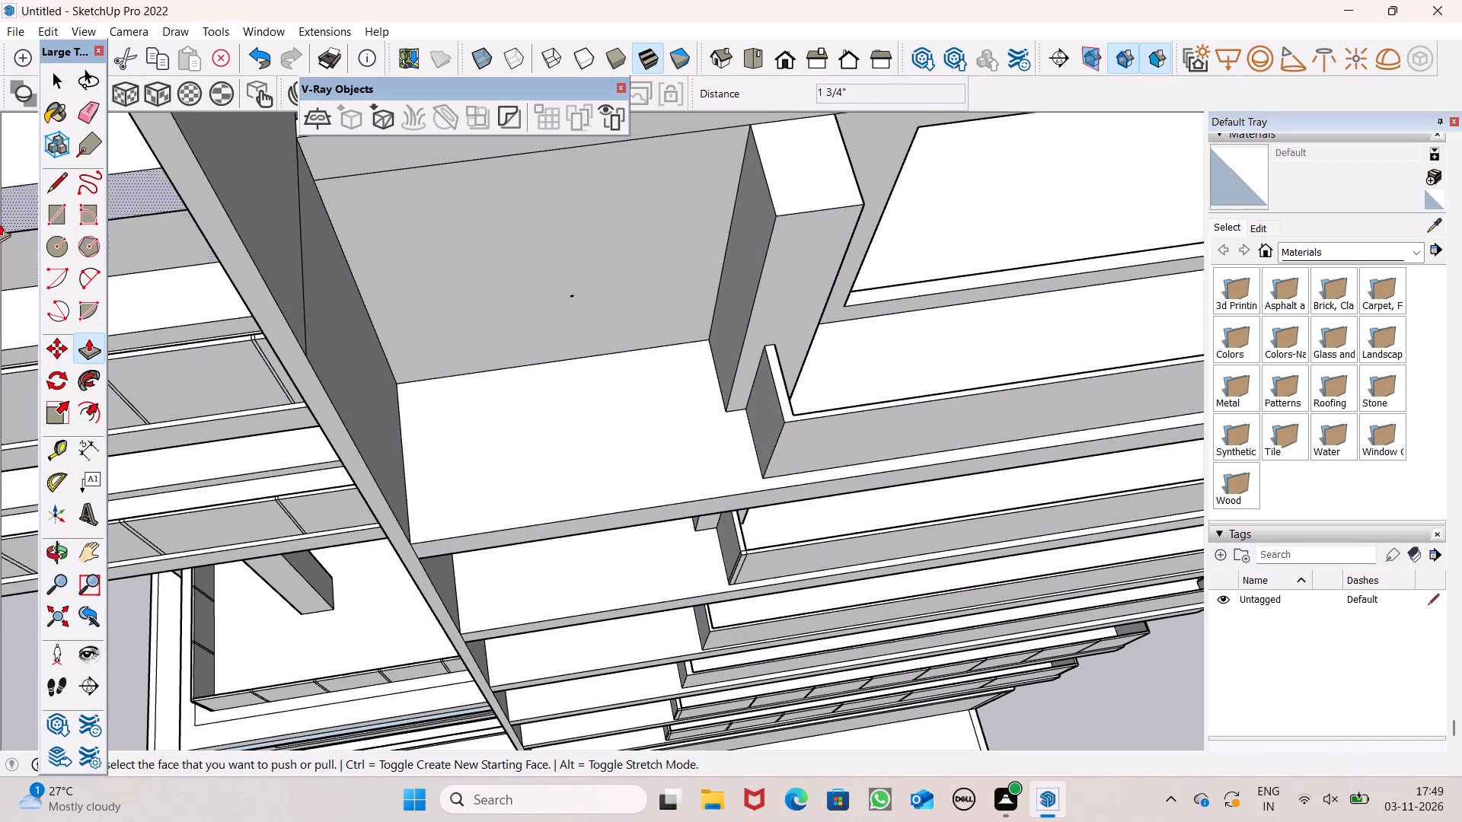
{"action": "left_click", "coordinate": [54, 179]}
{"action": "scroll", "coordinate": [846, 425], "scroll_direction": "up", "scroll_amount": 6}
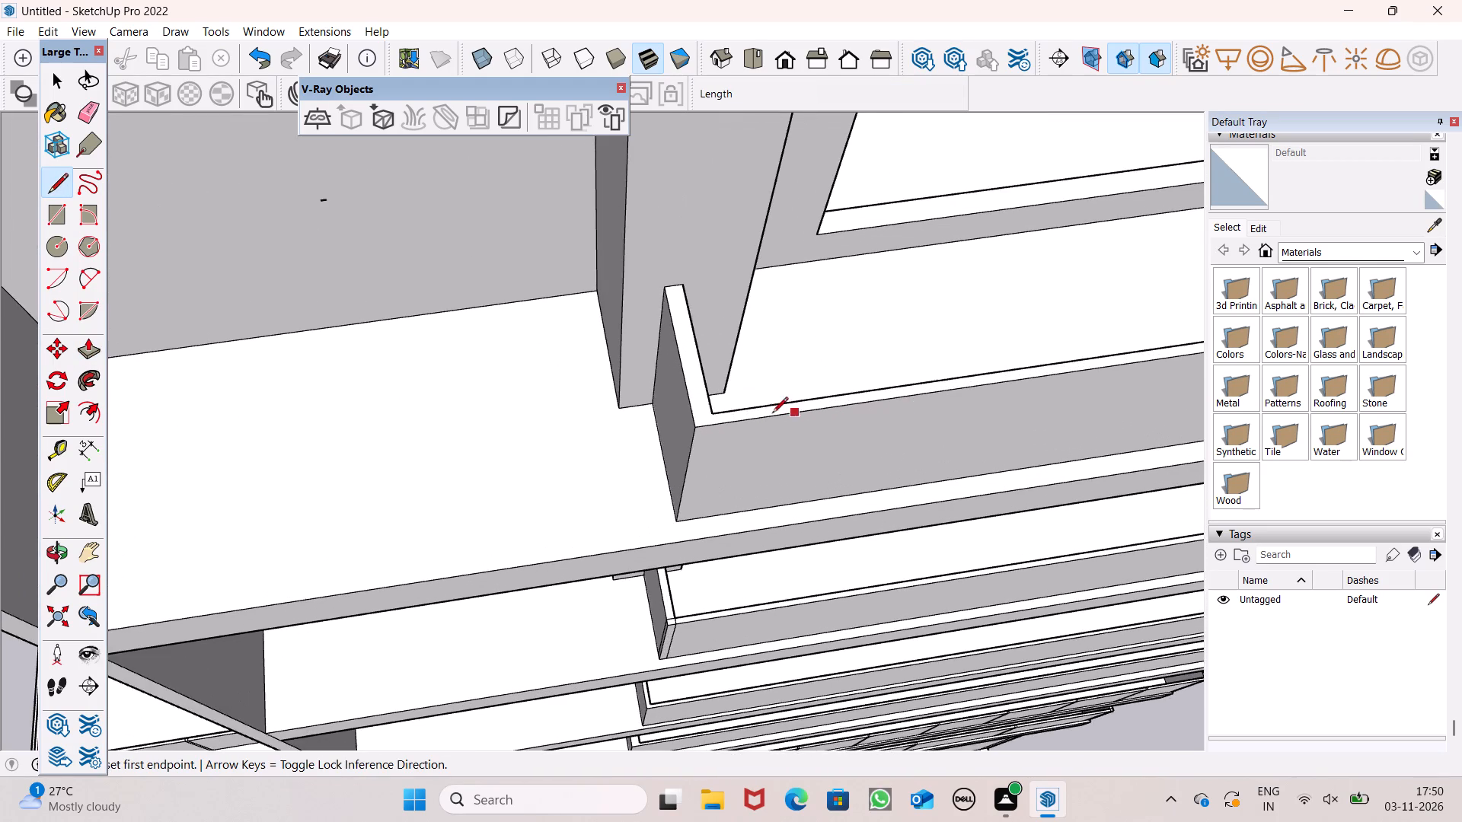
{"action": "scroll", "coordinate": [745, 419], "scroll_direction": "up", "scroll_amount": 13}
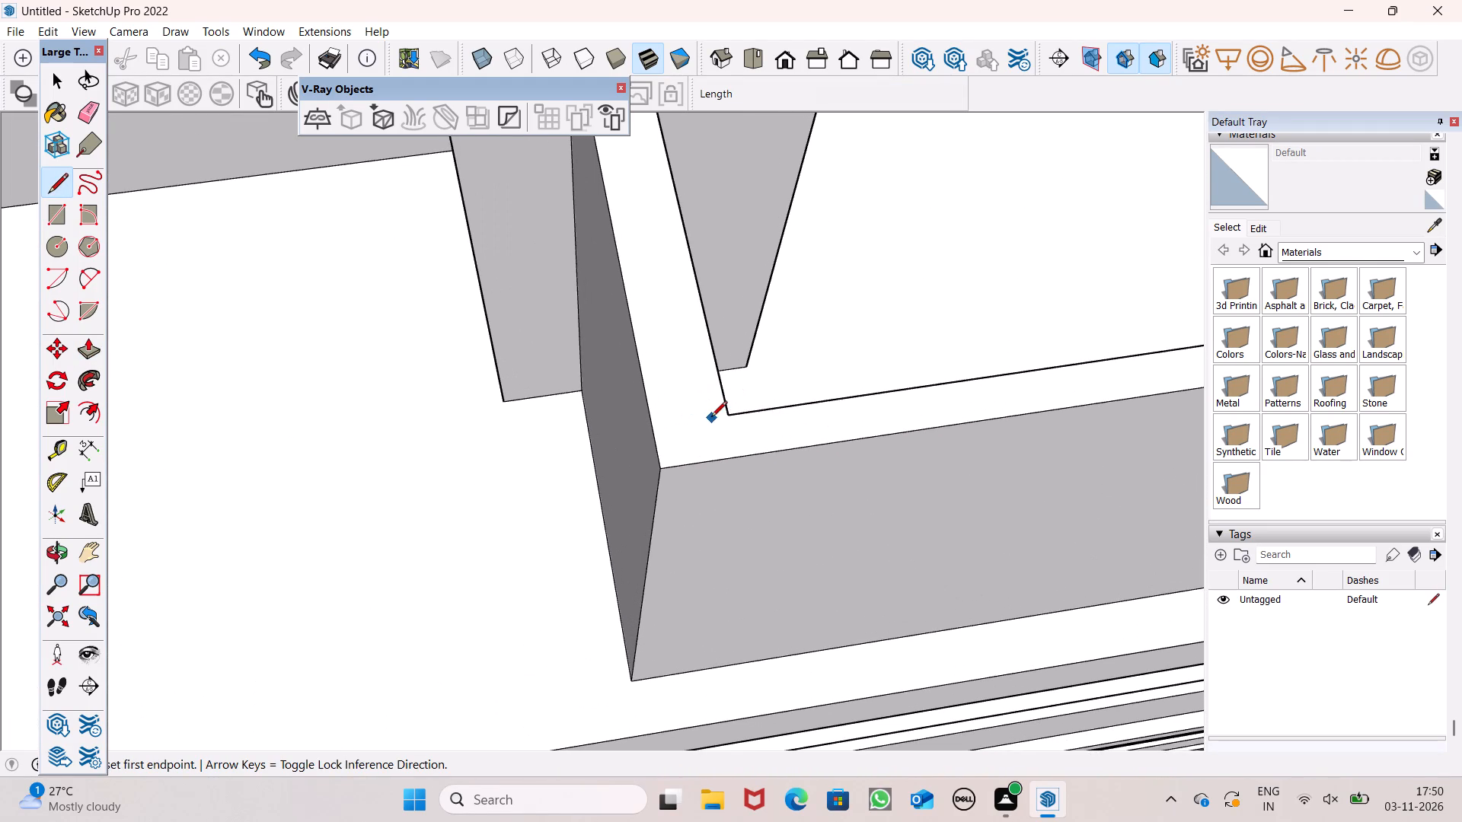
{"action": "left_click", "coordinate": [728, 416]}
{"action": "left_click", "coordinate": [645, 422]}
{"action": "left_click", "coordinate": [727, 416]}
{"action": "left_click", "coordinate": [729, 462]}
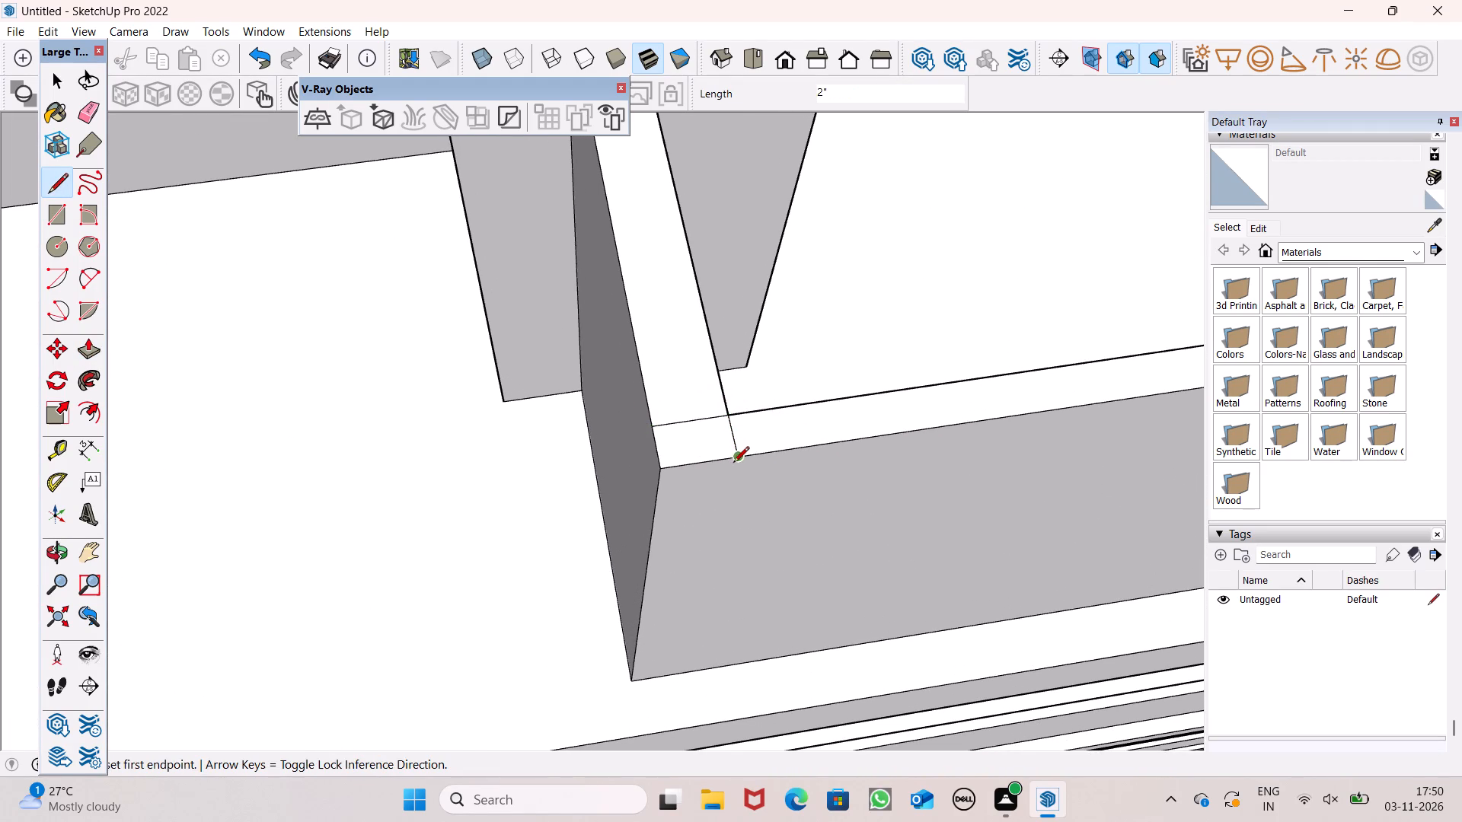
Draw 4' vertical lines down the front and side faces at the topmost parapet's left corner, from the top lines' ends.
{"action": "left_click", "coordinate": [739, 459]}
{"action": "scroll", "coordinate": [746, 540], "scroll_direction": "down", "scroll_amount": 6}
{"action": "middle_click_drag", "start_coordinate": [793, 652], "coordinate": [723, 479]}
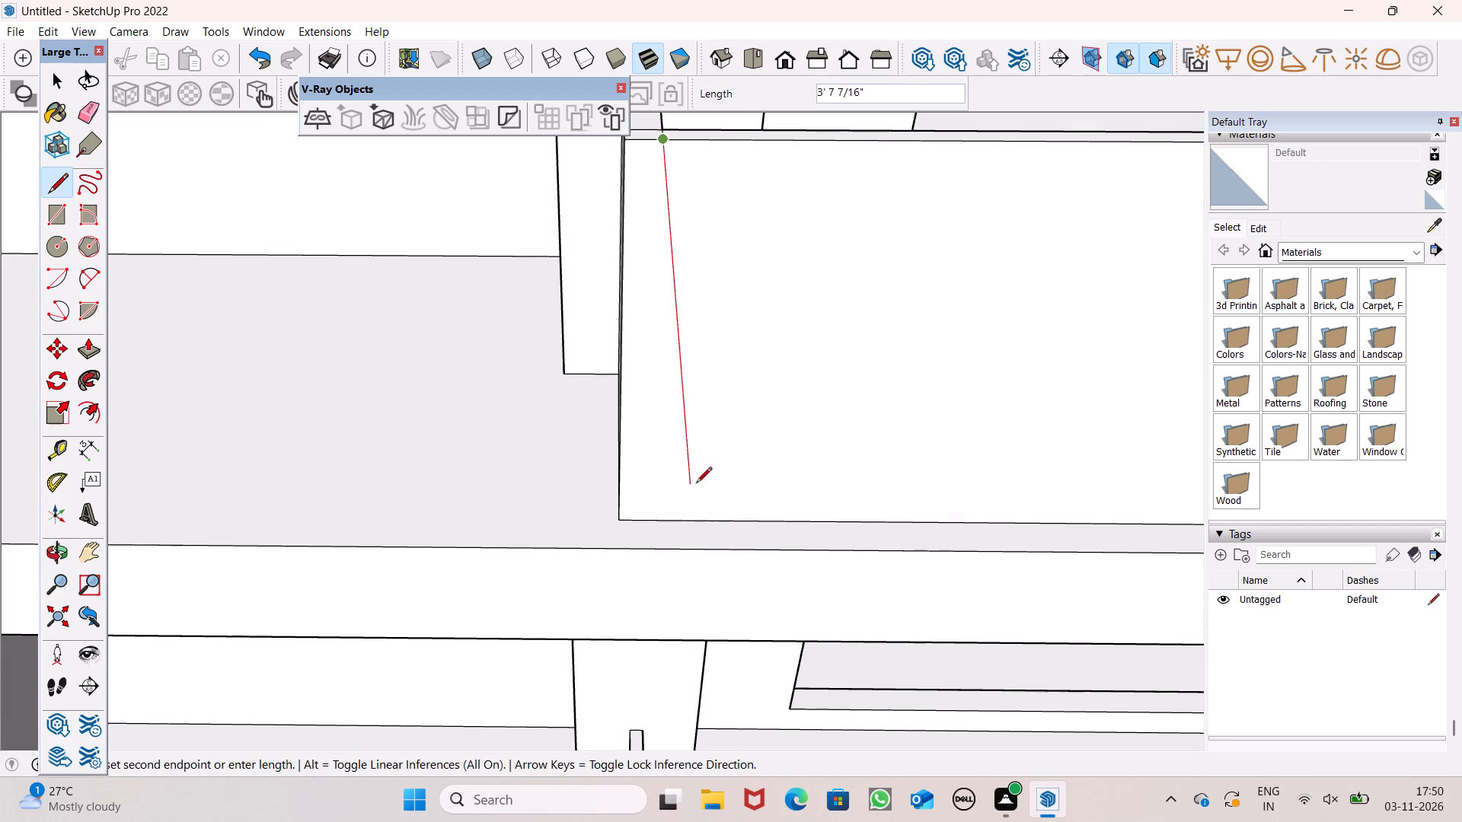
{"action": "left_click", "coordinate": [650, 521]}
{"action": "middle_click_drag", "start_coordinate": [611, 524], "coordinate": [879, 606]}
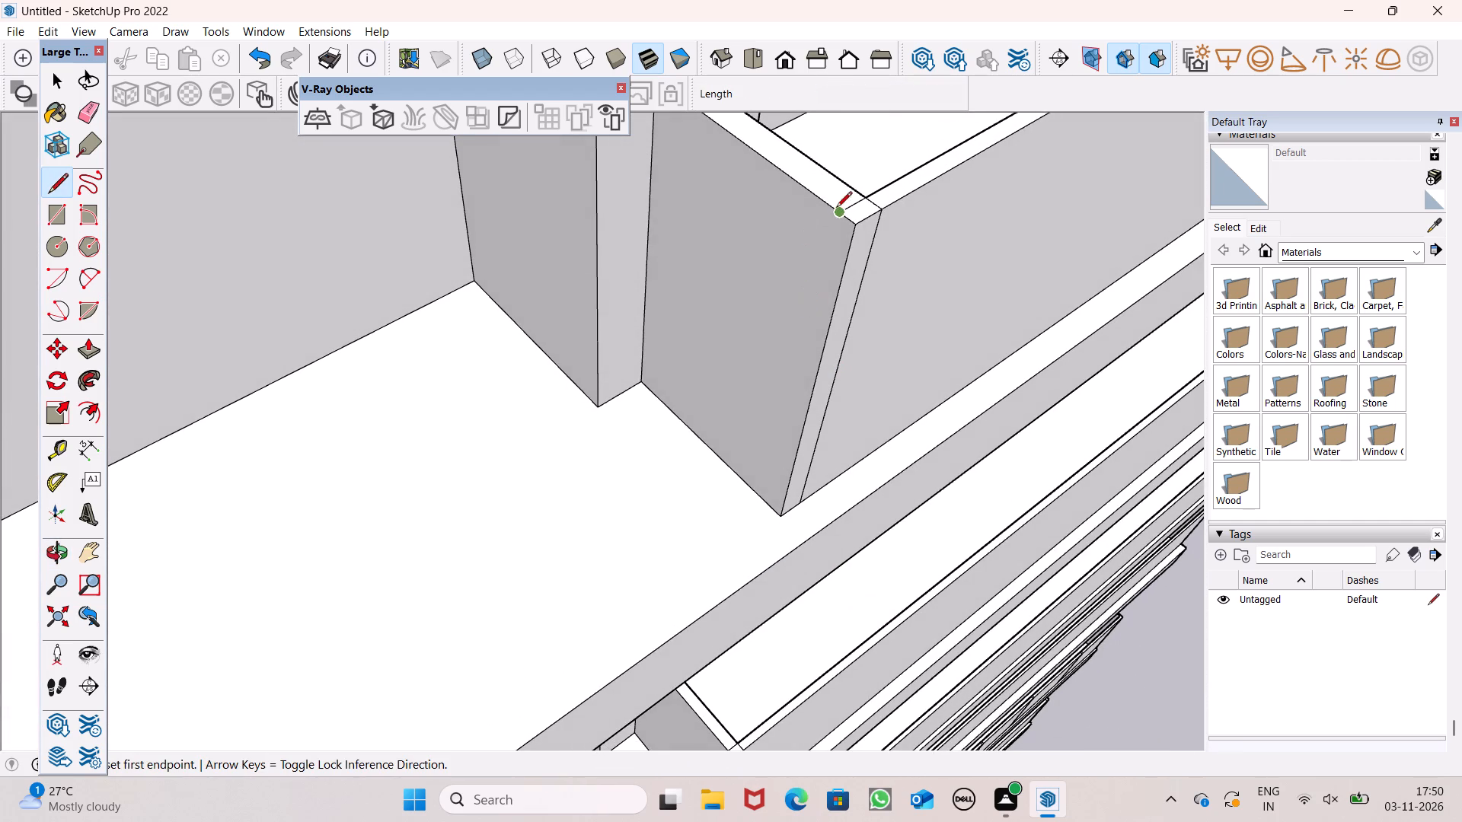
{"action": "left_click", "coordinate": [840, 213]}
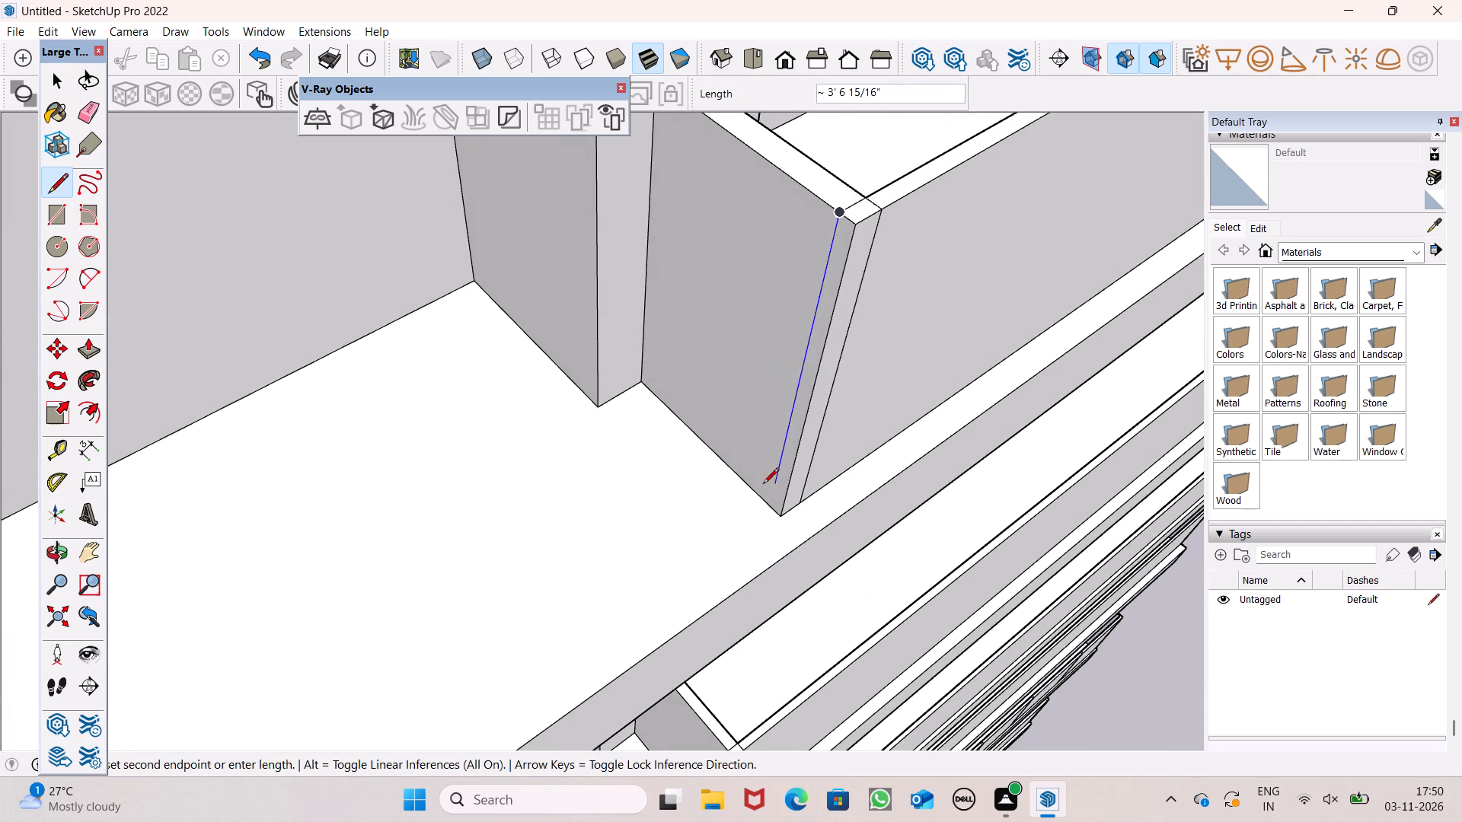
{"action": "left_click", "coordinate": [764, 503]}
Draw lines across the topmost parapet's top face from the right inner corner, 9/16" to the side edge and another to the front edge.
{"action": "scroll", "coordinate": [672, 367], "scroll_direction": "down", "scroll_amount": 15}
{"action": "middle_click_drag", "start_coordinate": [777, 354], "coordinate": [654, 352]}
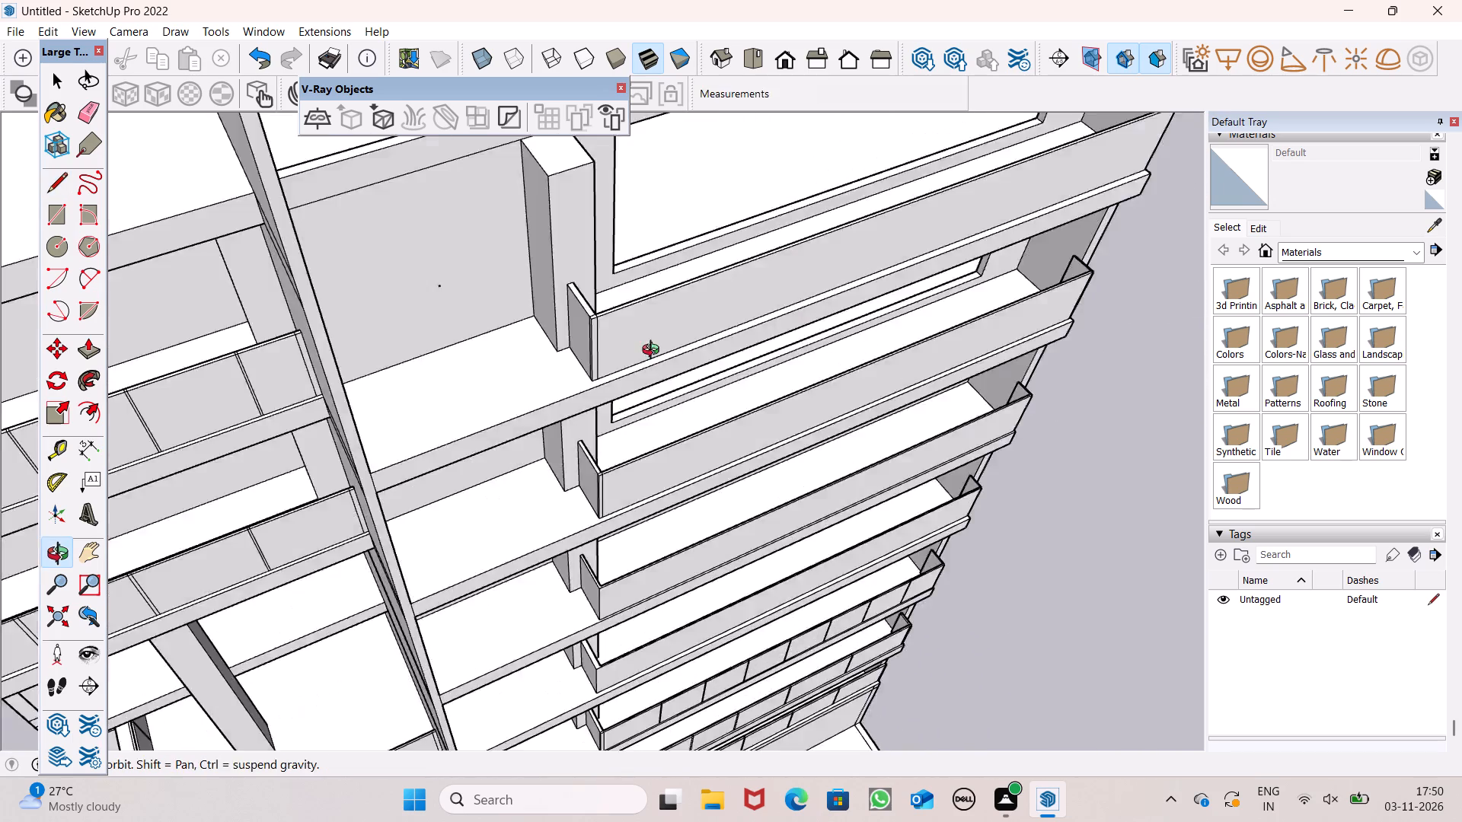
{"action": "middle_click_drag", "start_coordinate": [654, 352], "coordinate": [541, 346]}
{"action": "scroll", "coordinate": [554, 347], "scroll_direction": "up", "scroll_amount": 1}
{"action": "scroll", "coordinate": [536, 342], "scroll_direction": "down", "scroll_amount": 5}
{"action": "middle_click_drag", "start_coordinate": [905, 350], "coordinate": [660, 360]}
{"action": "scroll", "coordinate": [884, 416], "scroll_direction": "up", "scroll_amount": 7}
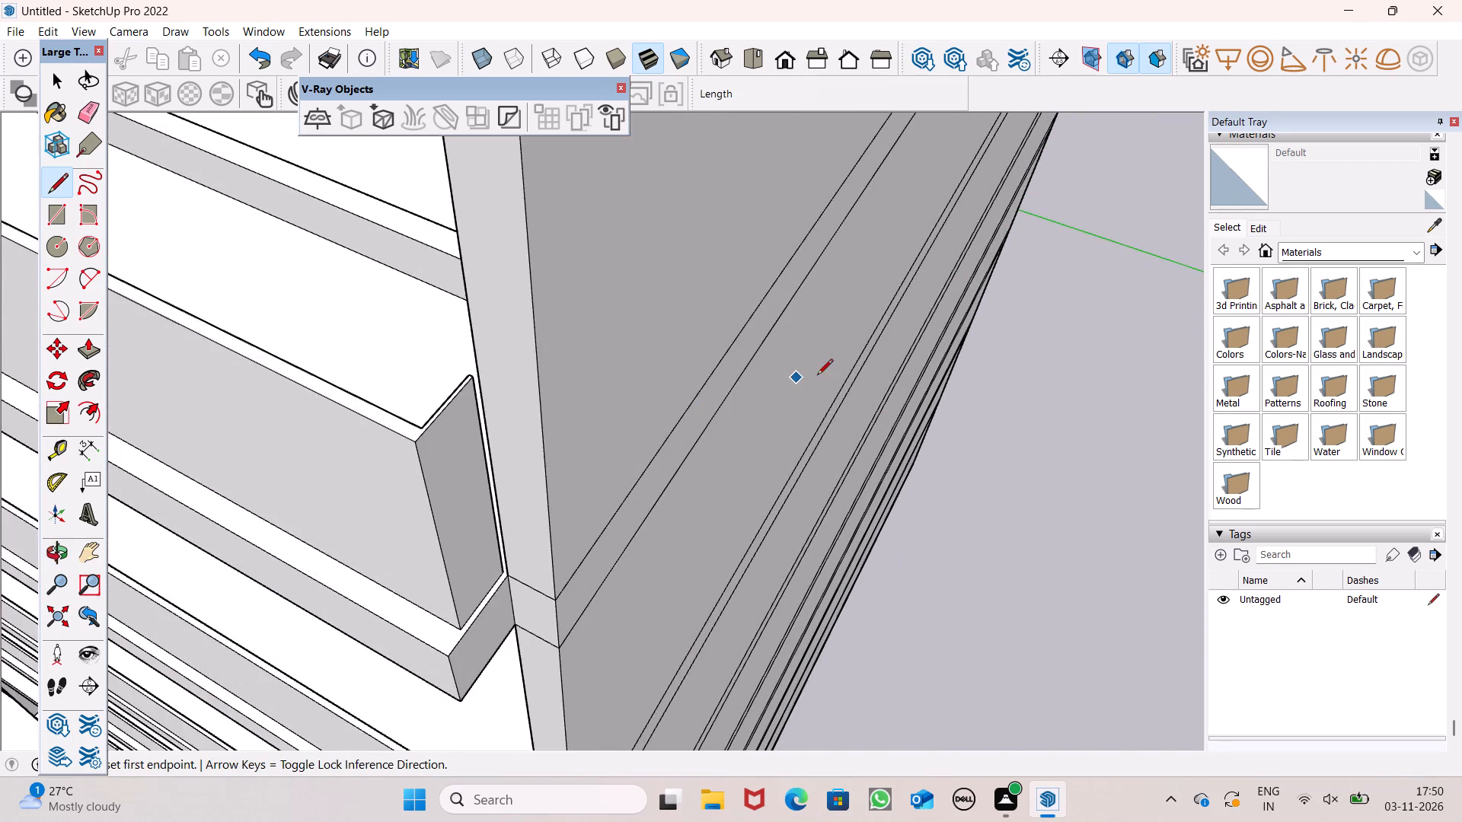
{"action": "scroll", "coordinate": [822, 376], "scroll_direction": "down", "scroll_amount": 4}
{"action": "scroll", "coordinate": [637, 426], "scroll_direction": "up", "scroll_amount": 12}
{"action": "scroll", "coordinate": [662, 362], "scroll_direction": "up", "scroll_amount": 5}
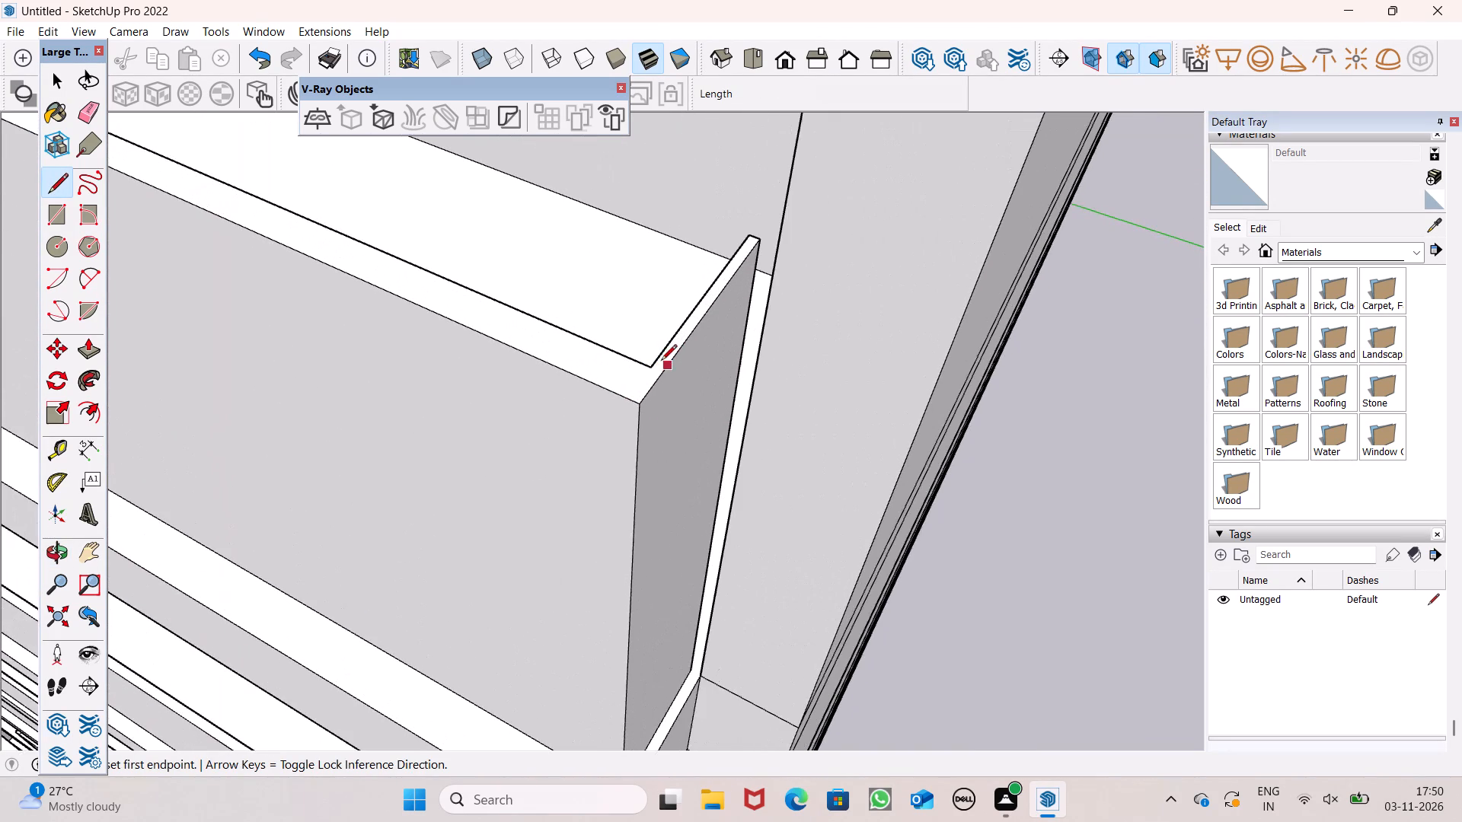
{"action": "left_click", "coordinate": [651, 364]}
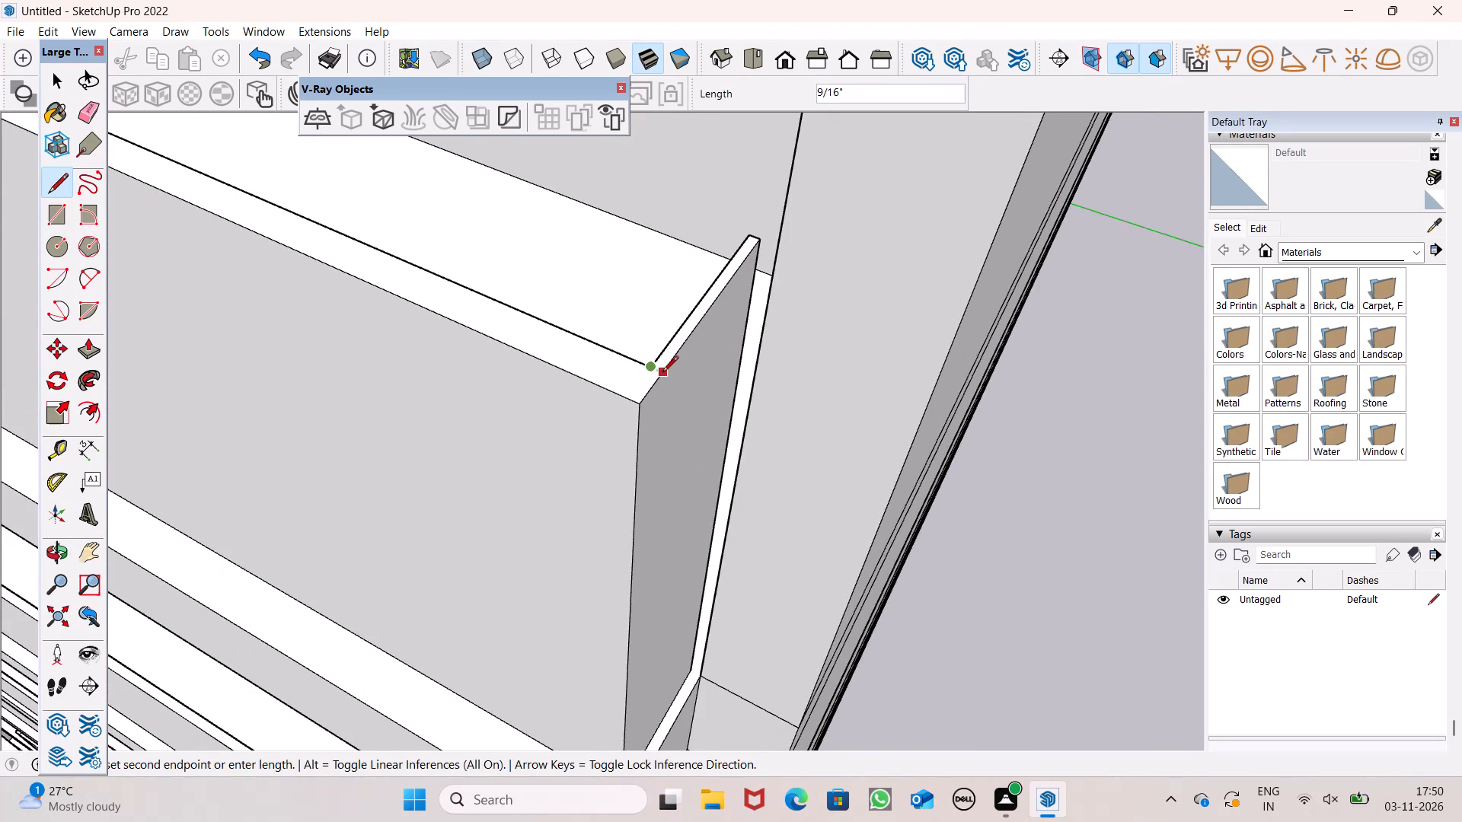
{"action": "left_click", "coordinate": [663, 373]}
{"action": "left_click", "coordinate": [646, 365]}
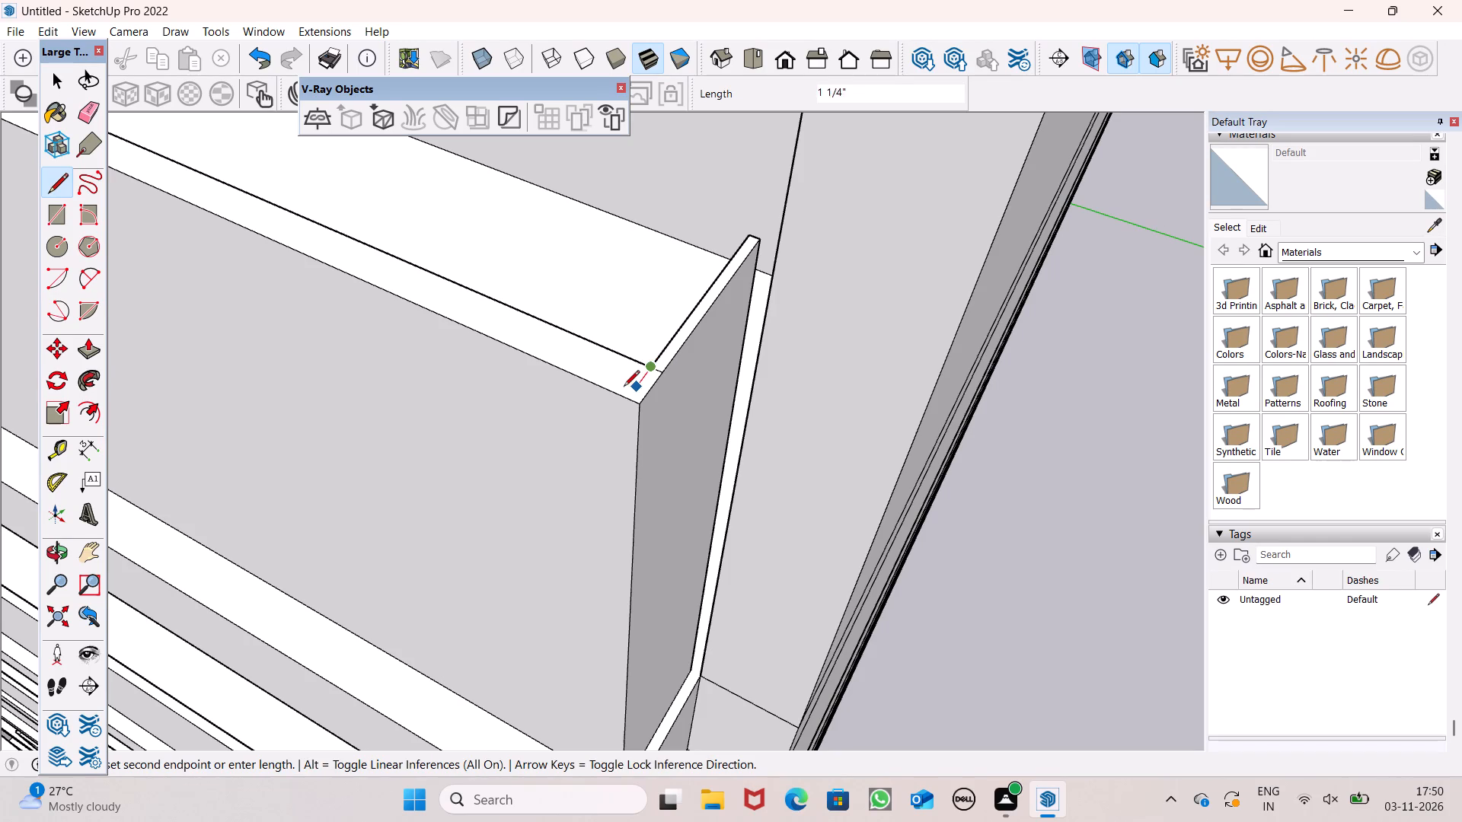
{"action": "left_click", "coordinate": [620, 393]}
Draw 4' vertical lines down the side and front faces at the topmost parapet's right corner, from the top lines' ends.
{"action": "scroll", "coordinate": [682, 318], "scroll_direction": "down", "scroll_amount": 4}
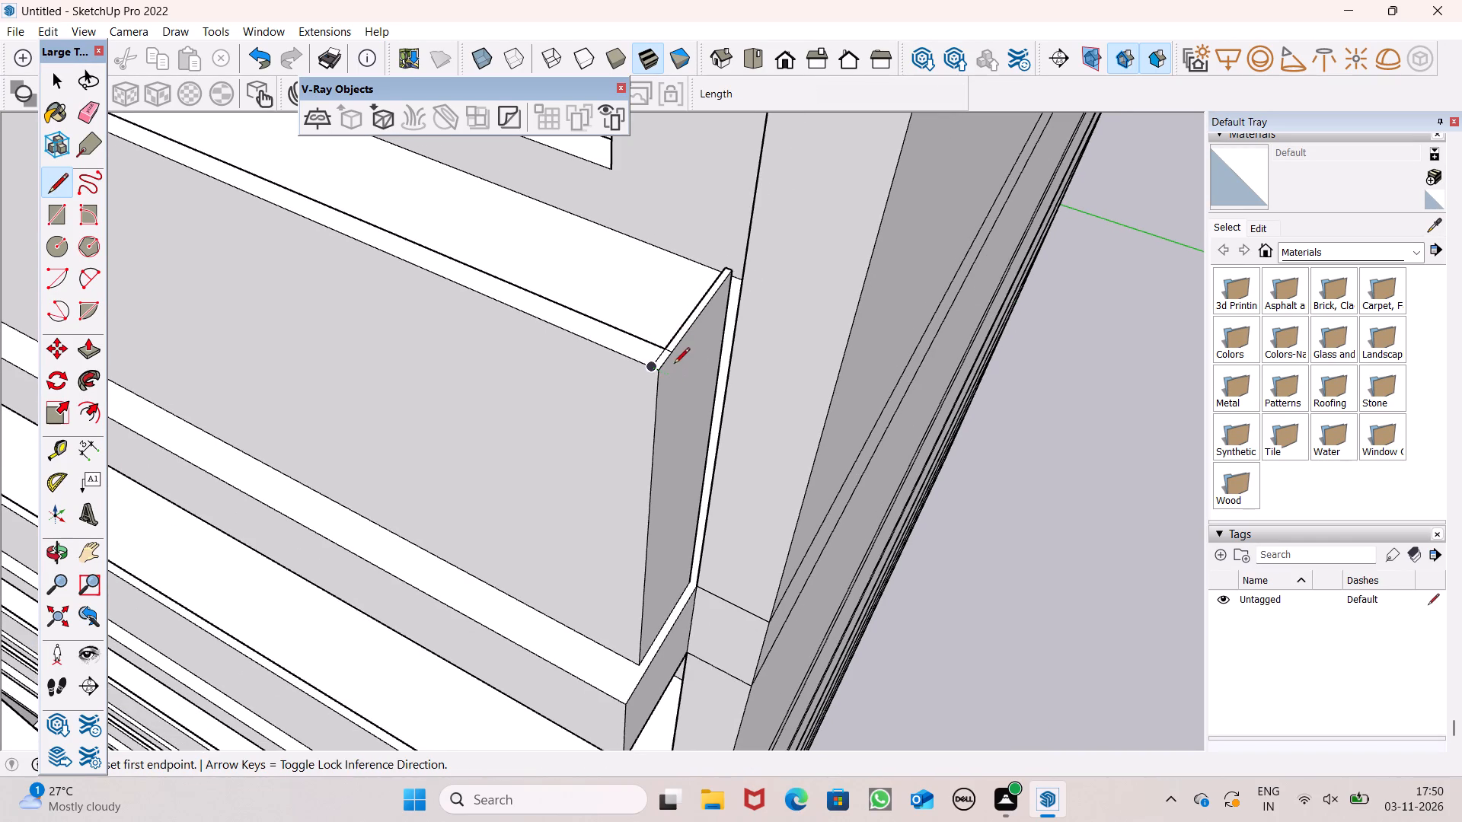
{"action": "left_click", "coordinate": [668, 357]}
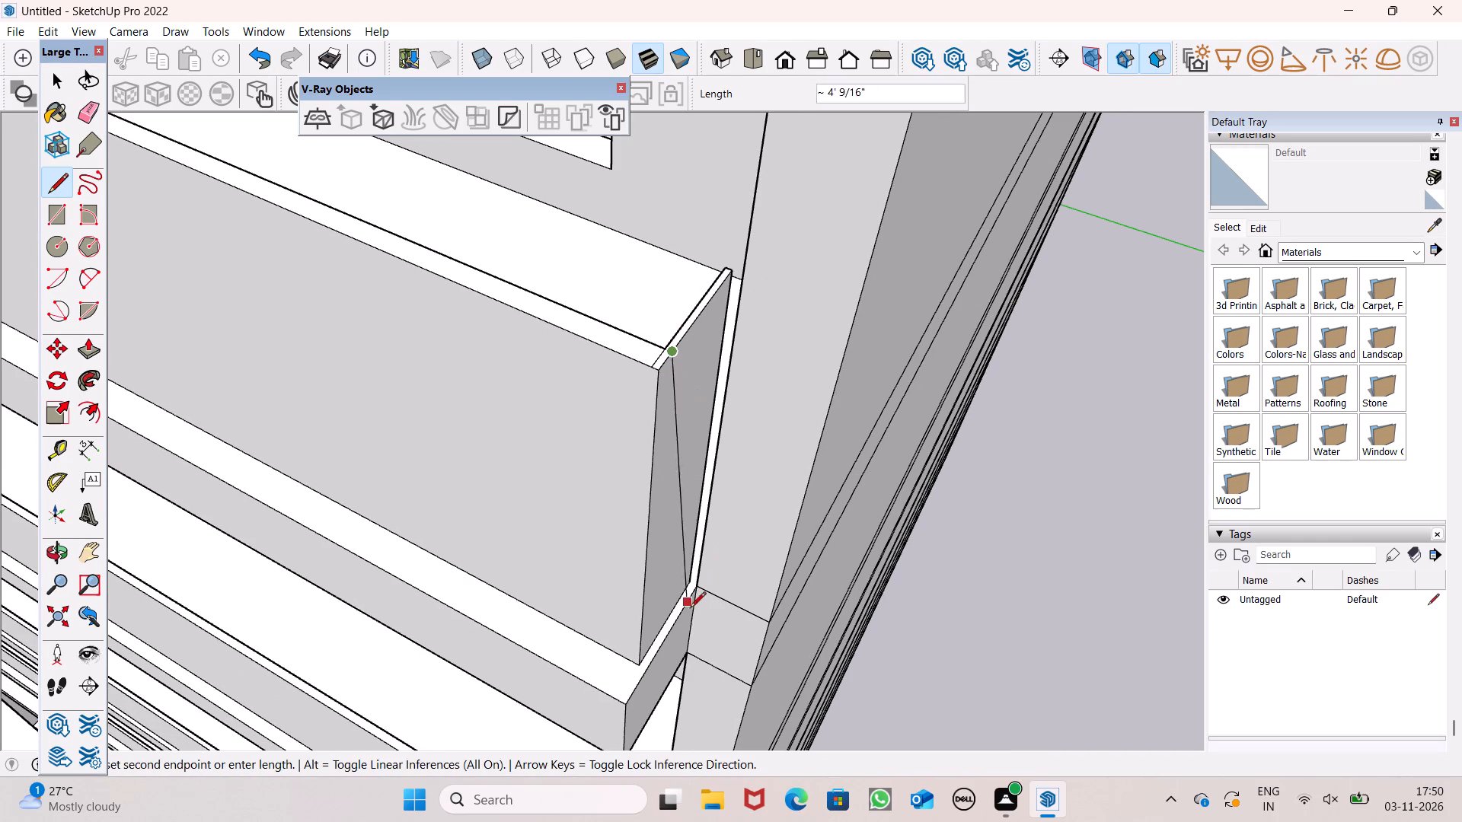
{"action": "left_click", "coordinate": [654, 652]}
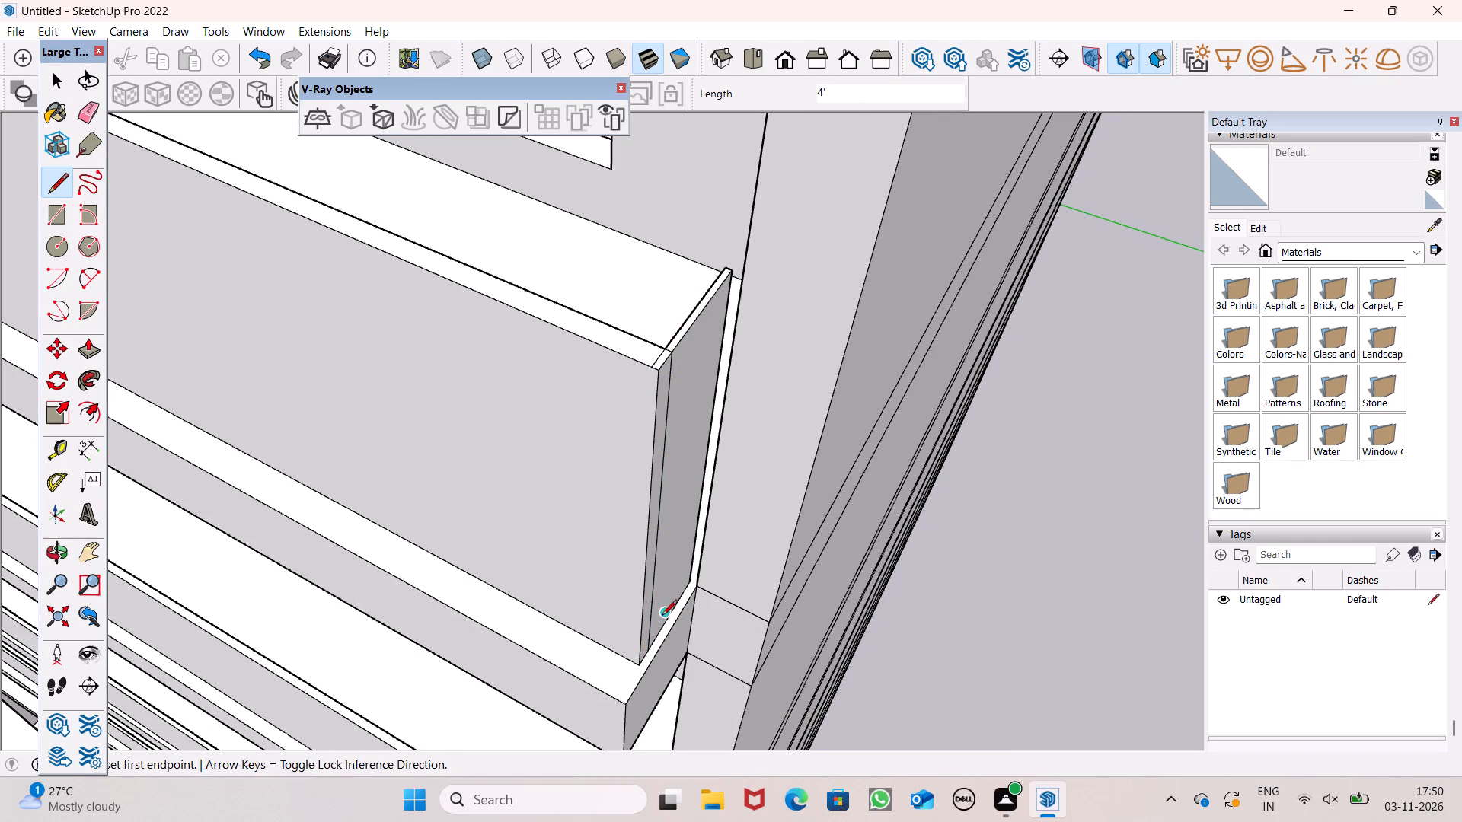
{"action": "middle_click_drag", "start_coordinate": [662, 616], "coordinate": [643, 636]}
{"action": "scroll", "coordinate": [643, 630], "scroll_direction": "up", "scroll_amount": 1}
{"action": "left_click", "coordinate": [637, 355]}
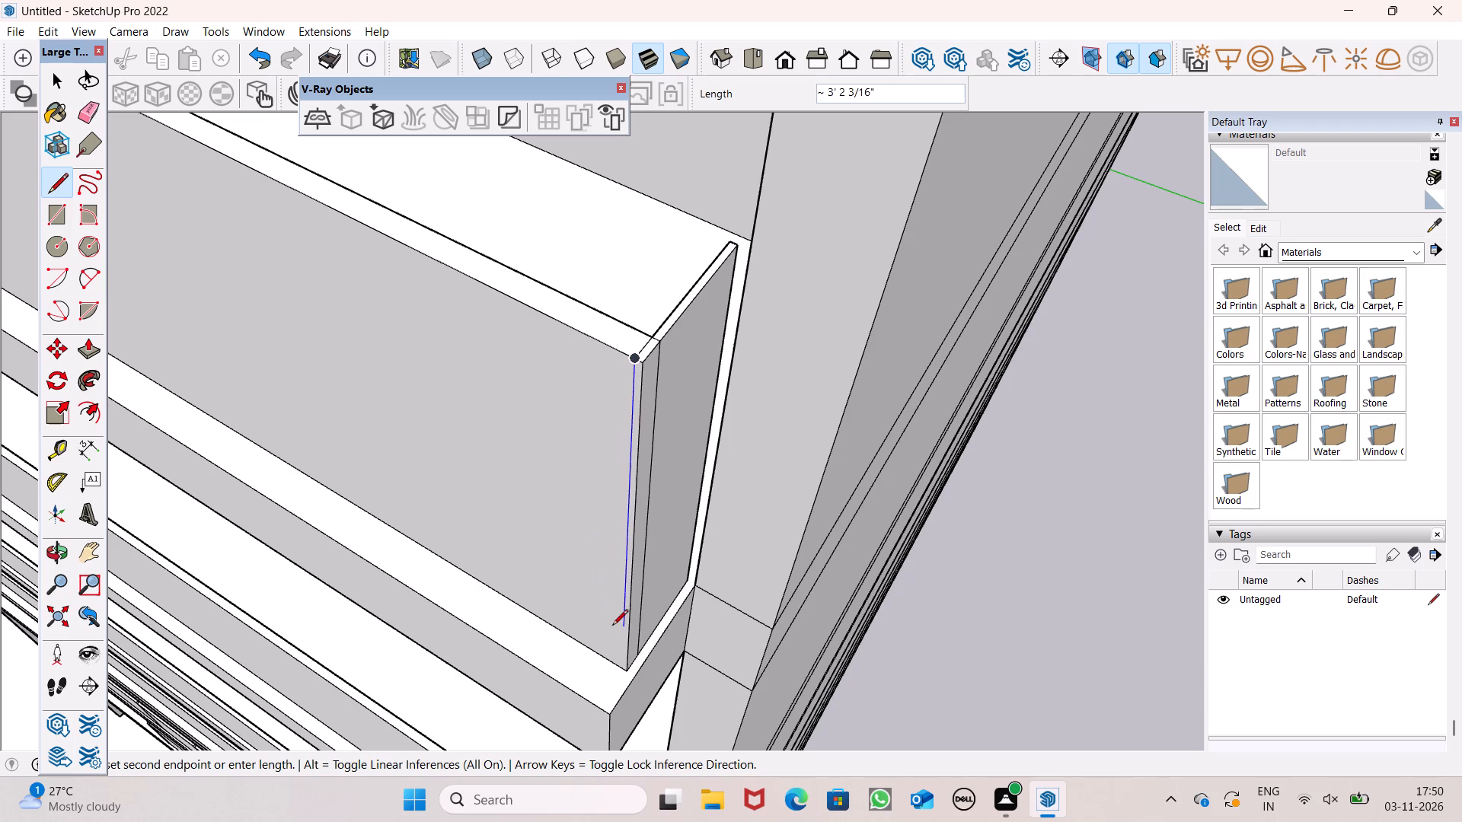
{"action": "left_click", "coordinate": [613, 668]}
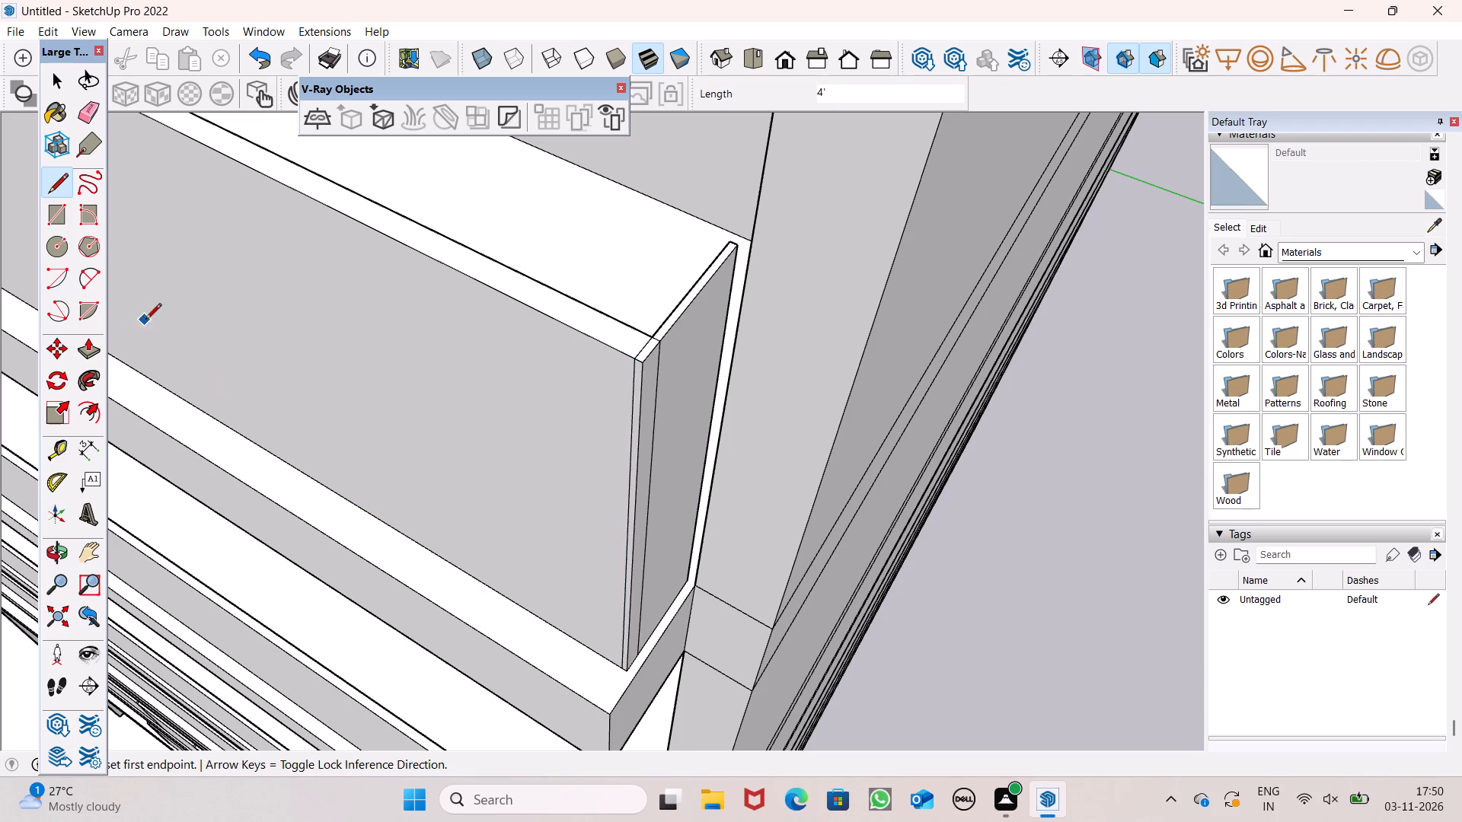
Push/Pull the narrow side strip at the topmost parapet's right corner to the inner edge, undoing any misplaced pulls of the corner faces.
{"action": "left_click", "coordinate": [93, 350]}
{"action": "scroll", "coordinate": [587, 349], "scroll_direction": "down", "scroll_amount": 1}
{"action": "middle_click_drag", "start_coordinate": [702, 371], "coordinate": [705, 390]}
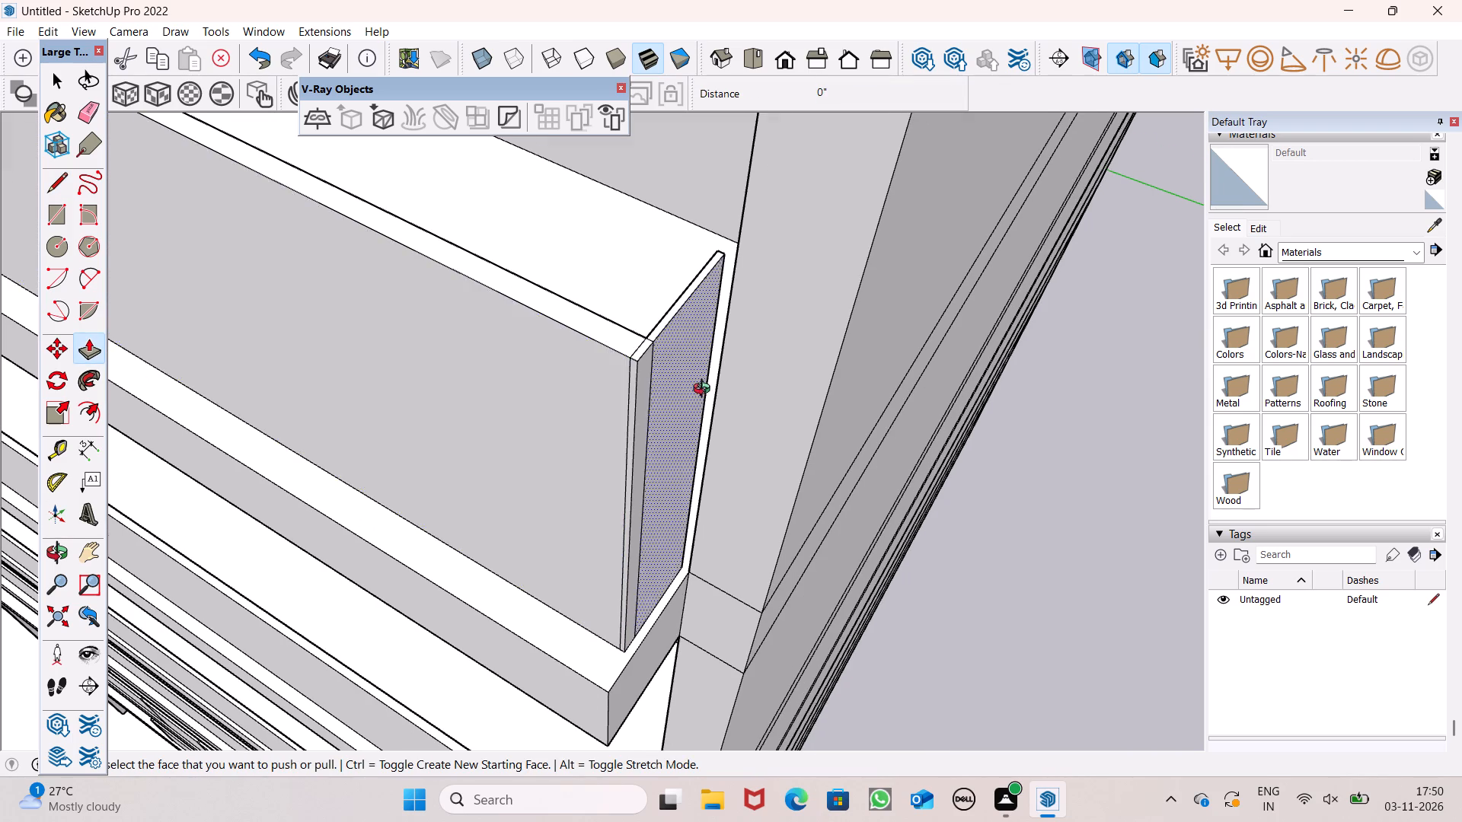
{"action": "middle_click_drag", "start_coordinate": [705, 390], "coordinate": [707, 401]}
{"action": "scroll", "coordinate": [707, 404], "scroll_direction": "up", "scroll_amount": 9}
{"action": "scroll", "coordinate": [626, 393], "scroll_direction": "up", "scroll_amount": 7}
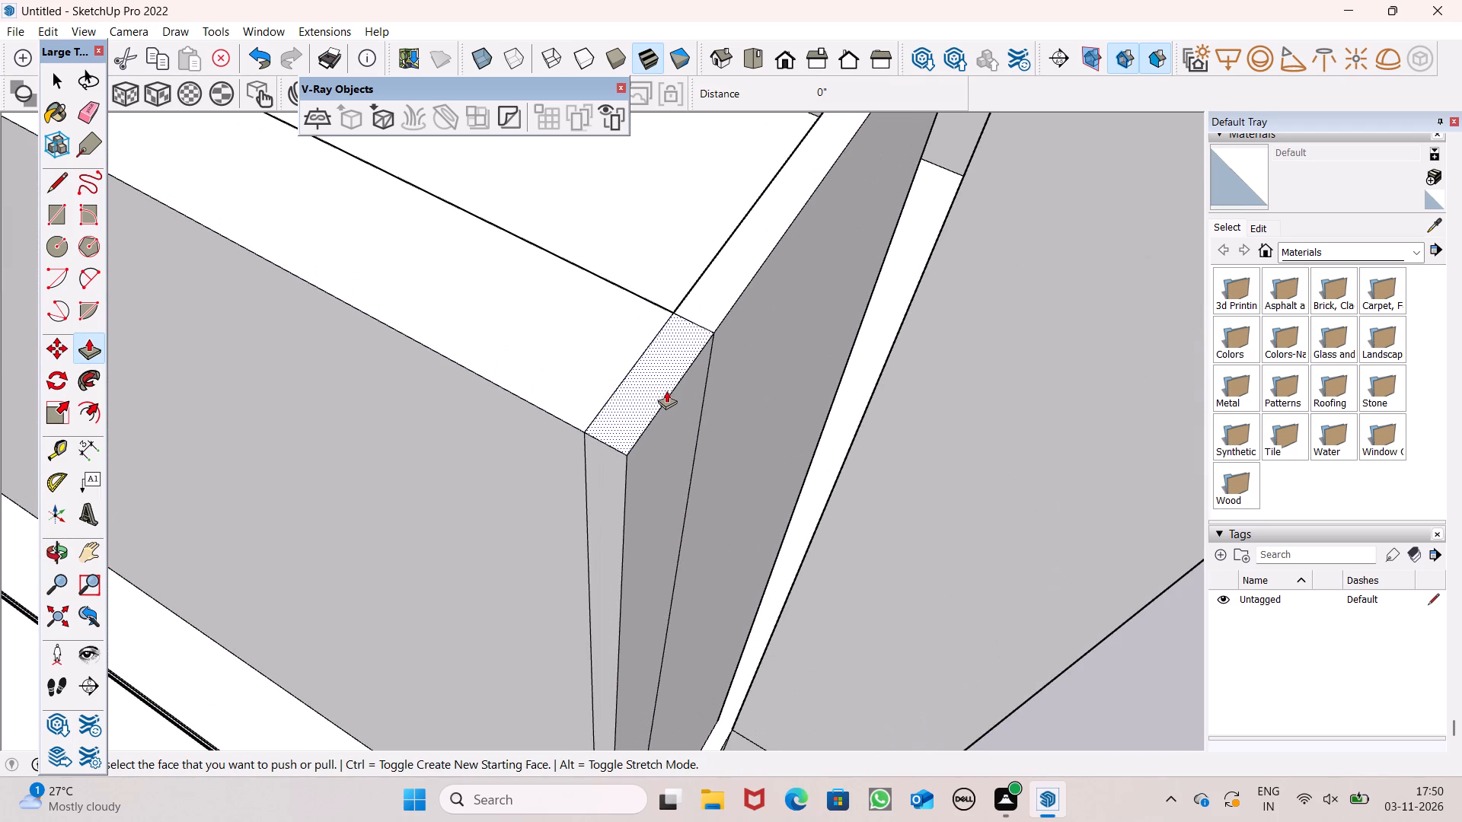
{"action": "left_click_drag", "start_coordinate": [680, 382], "coordinate": [660, 334]}
{"action": "left_click", "coordinate": [662, 333]}
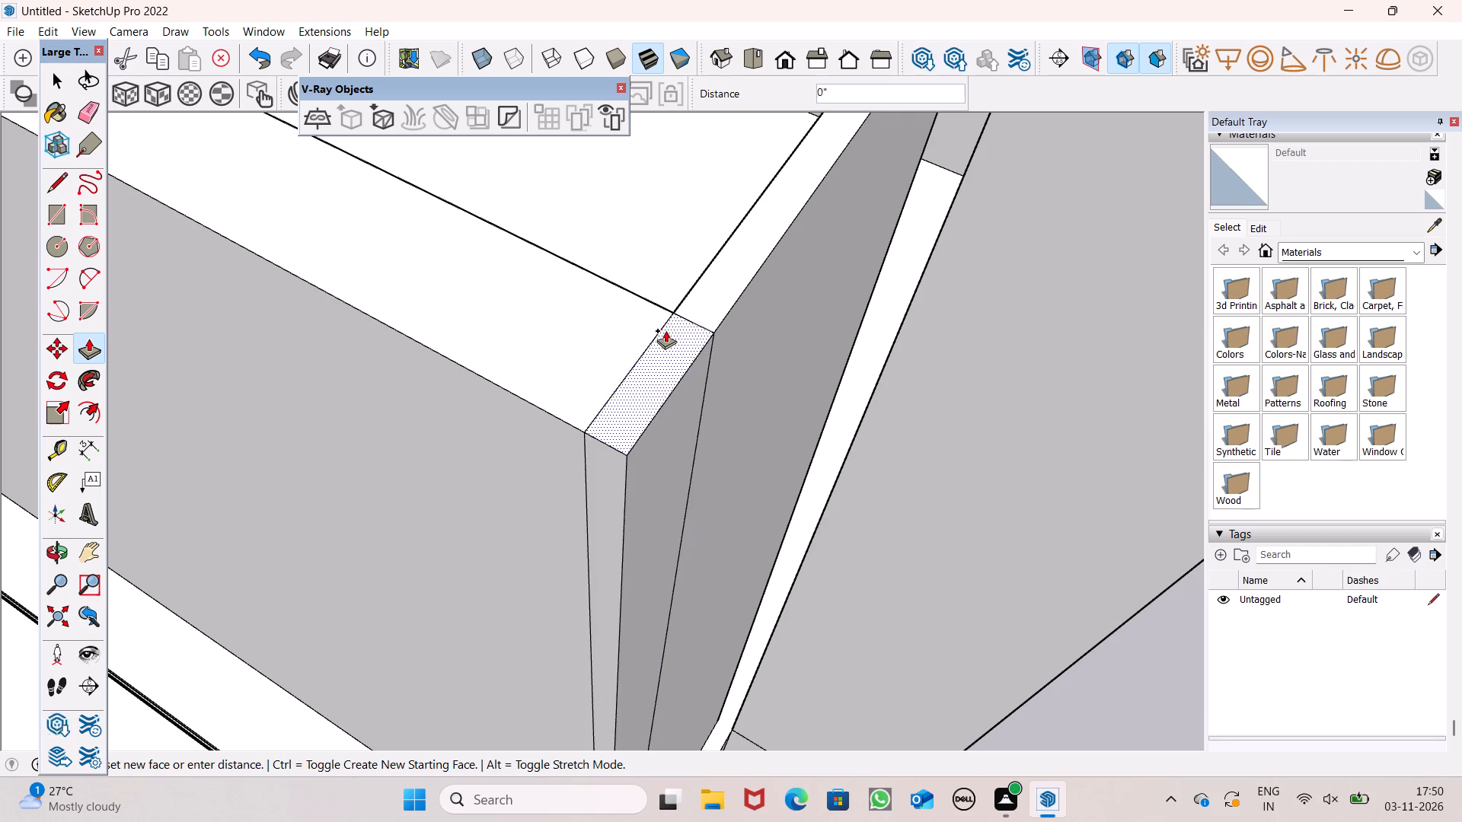
{"action": "left_click_drag", "start_coordinate": [666, 330], "coordinate": [671, 322]}
{"action": "key", "text": "ctrl+z"}
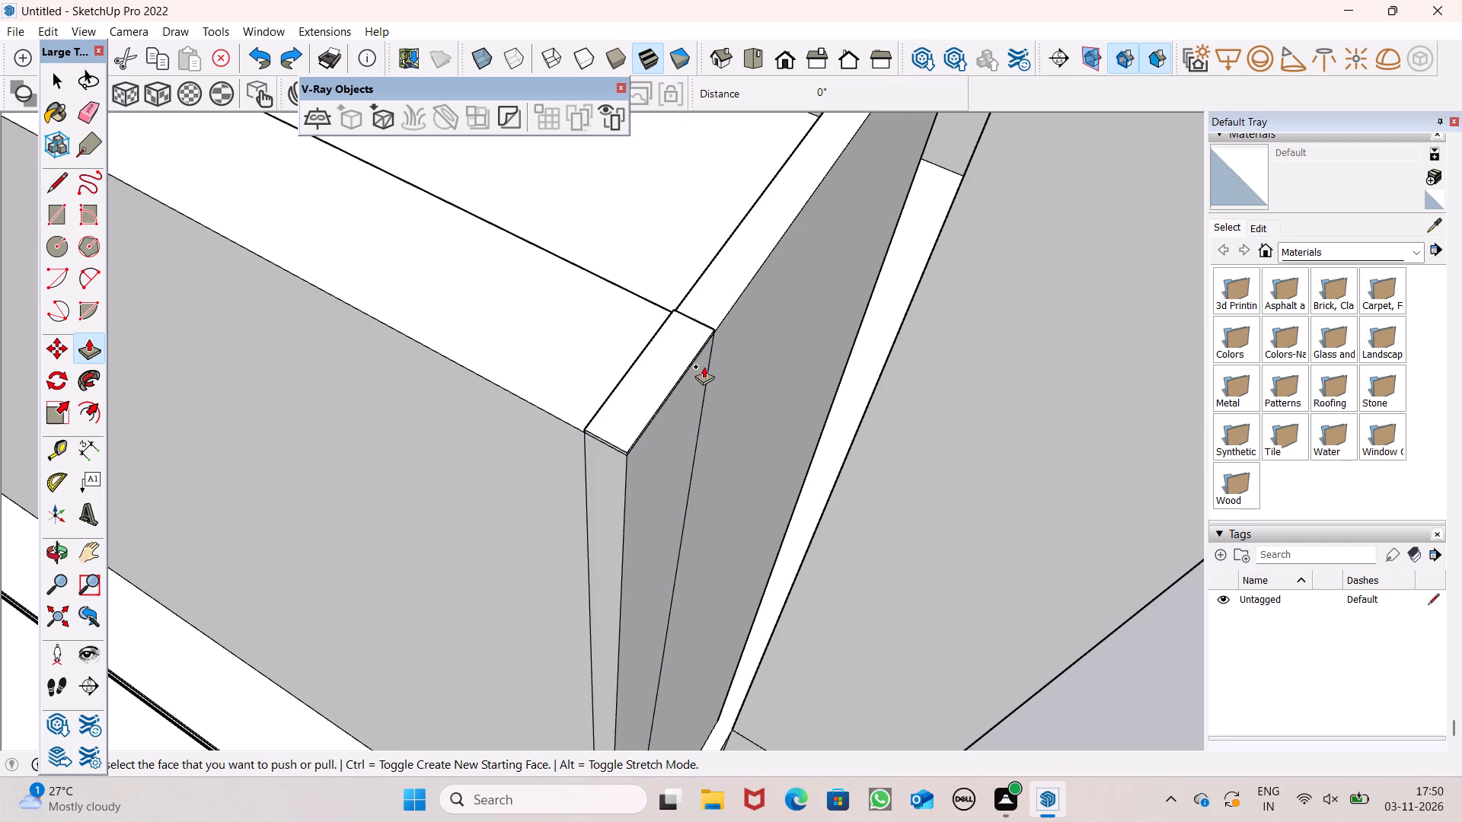
{"action": "key", "text": "ctrl+z"}
{"action": "left_click_drag", "start_coordinate": [704, 360], "coordinate": [675, 323]}
{"action": "key", "text": "space"}
Push/Pull the narrow front strip at the topmost parapet's left corner 2" to the inner edge.
{"action": "scroll", "coordinate": [763, 334], "scroll_direction": "down", "scroll_amount": 6}
{"action": "scroll", "coordinate": [822, 317], "scroll_direction": "down", "scroll_amount": 7}
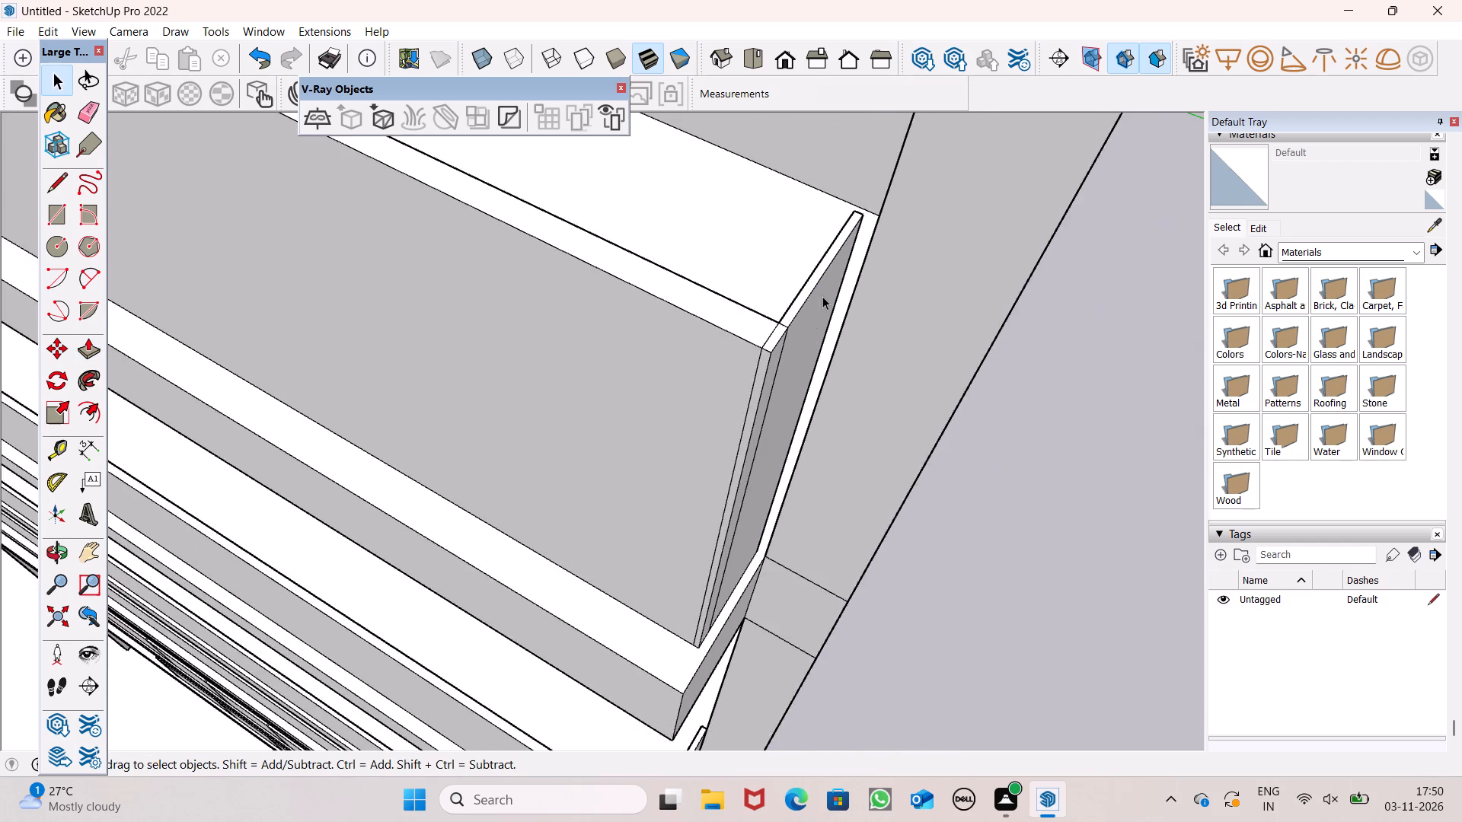
{"action": "scroll", "coordinate": [822, 296], "scroll_direction": "down", "scroll_amount": 13}
{"action": "middle_click_drag", "start_coordinate": [766, 371], "coordinate": [987, 365]}
{"action": "scroll", "coordinate": [987, 365], "scroll_direction": "up", "scroll_amount": 1}
{"action": "scroll", "coordinate": [991, 363], "scroll_direction": "down", "scroll_amount": 8}
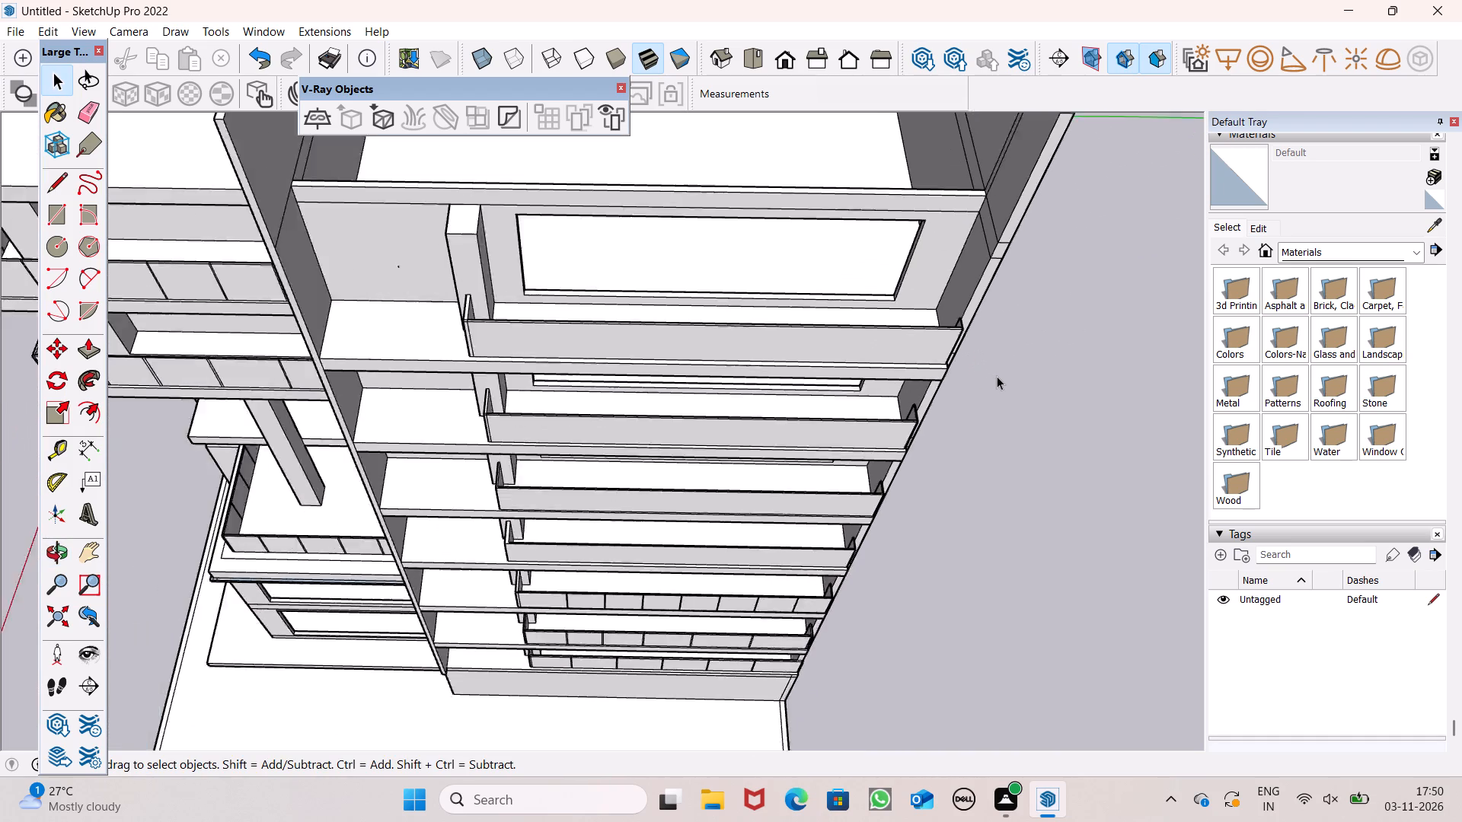
{"action": "scroll", "coordinate": [997, 376], "scroll_direction": "down", "scroll_amount": 6}
{"action": "scroll", "coordinate": [745, 389], "scroll_direction": "up", "scroll_amount": 7}
{"action": "scroll", "coordinate": [768, 304], "scroll_direction": "up", "scroll_amount": 7}
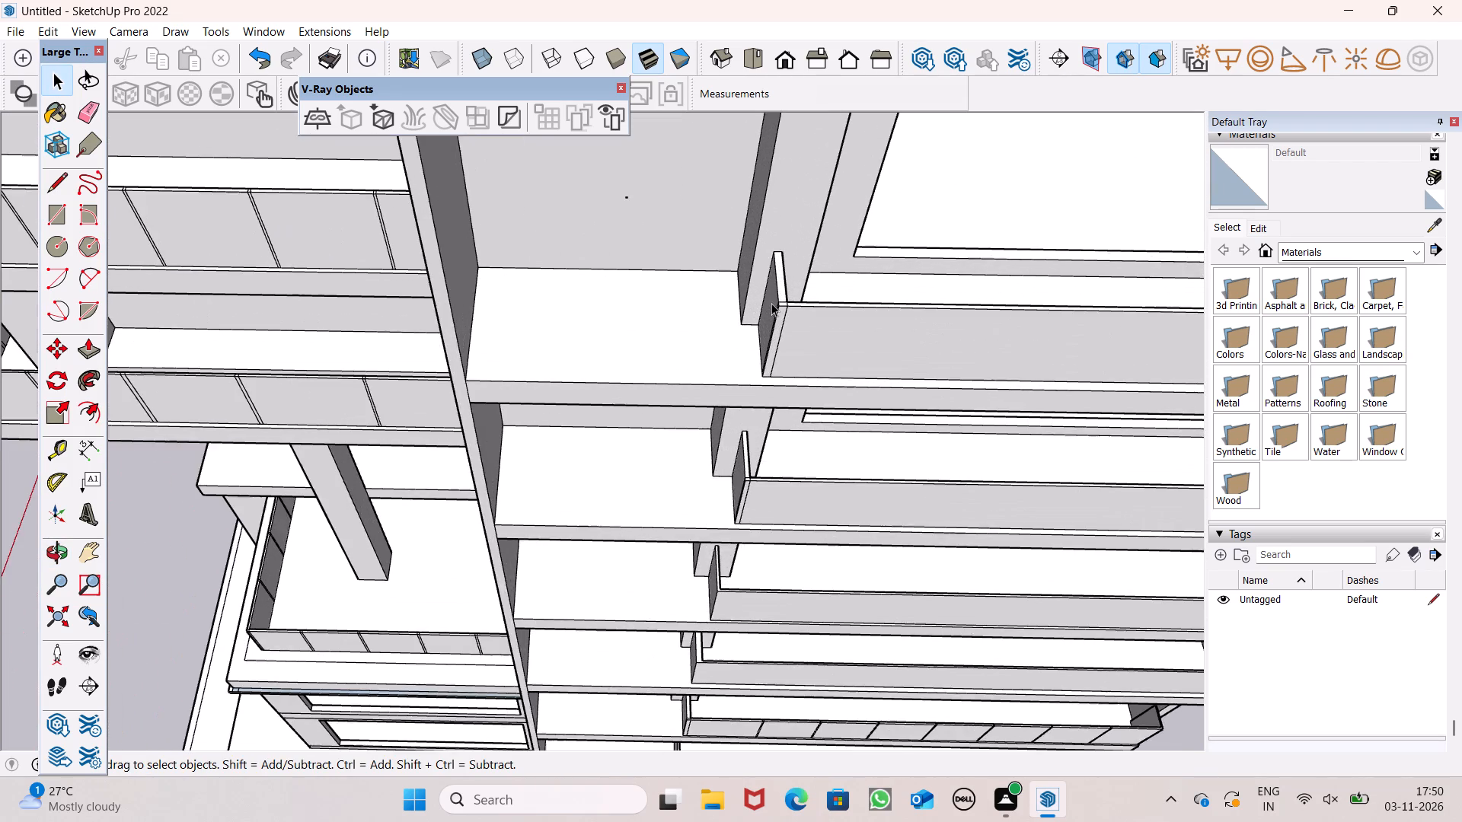
{"action": "scroll", "coordinate": [800, 289], "scroll_direction": "up", "scroll_amount": 7}
{"action": "scroll", "coordinate": [736, 320], "scroll_direction": "up", "scroll_amount": 6}
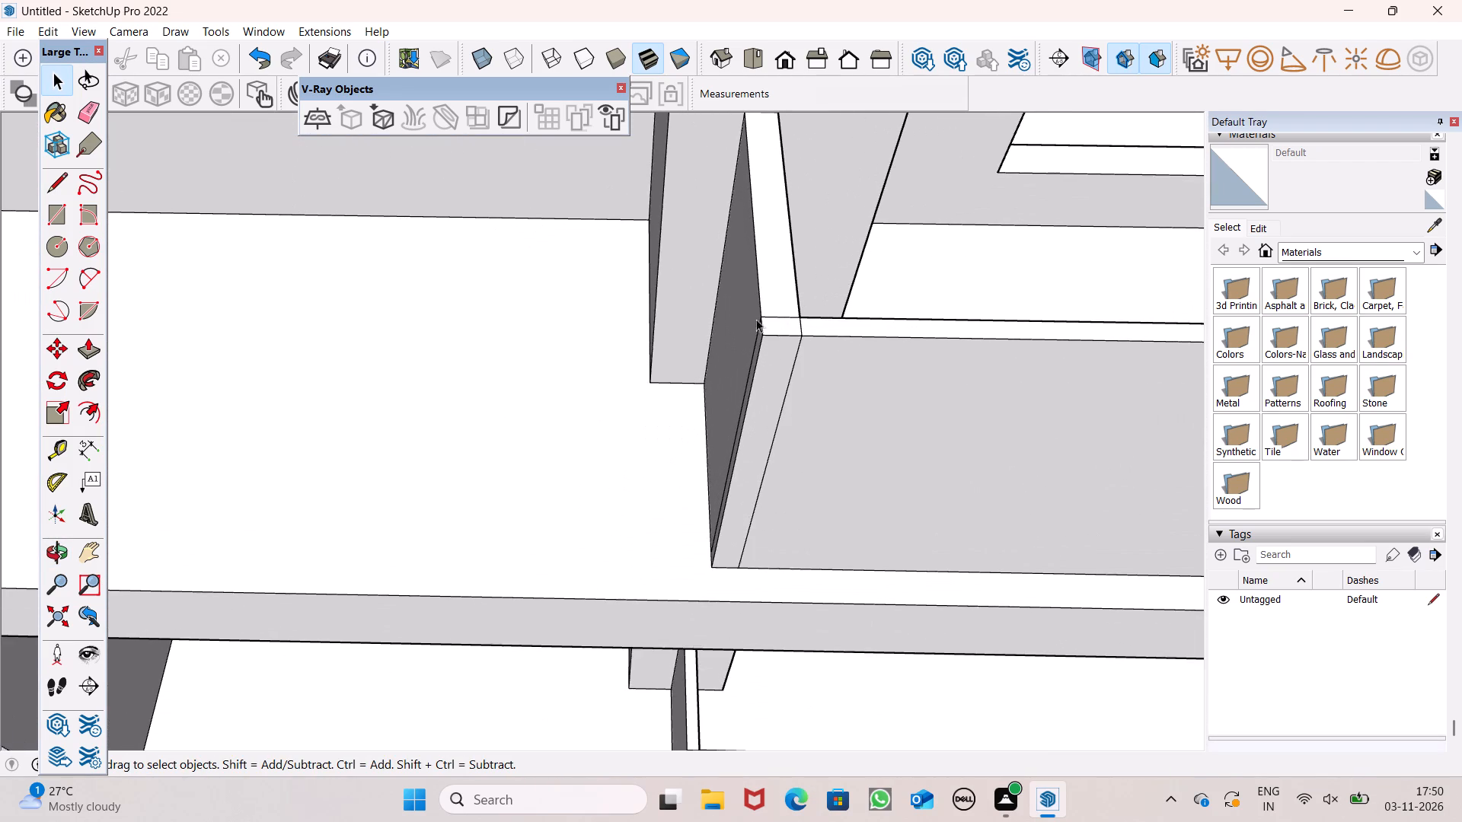
{"action": "scroll", "coordinate": [802, 330], "scroll_direction": "up", "scroll_amount": 1}
{"action": "middle_click_drag", "start_coordinate": [802, 330], "coordinate": [793, 366]}
{"action": "scroll", "coordinate": [792, 364], "scroll_direction": "up", "scroll_amount": 5}
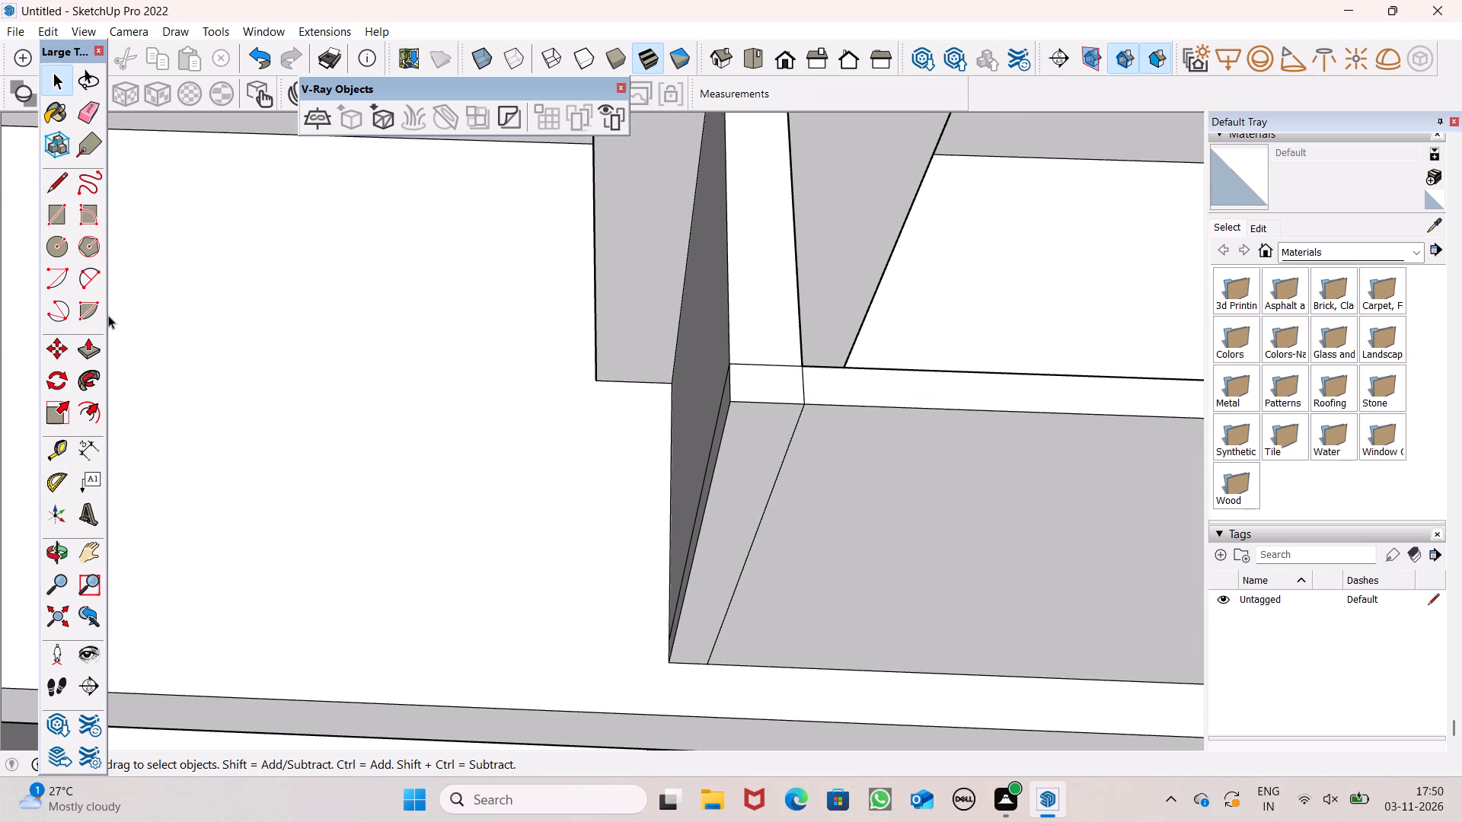
{"action": "left_click", "coordinate": [92, 349]}
{"action": "scroll", "coordinate": [526, 396], "scroll_direction": "up", "scroll_amount": 1}
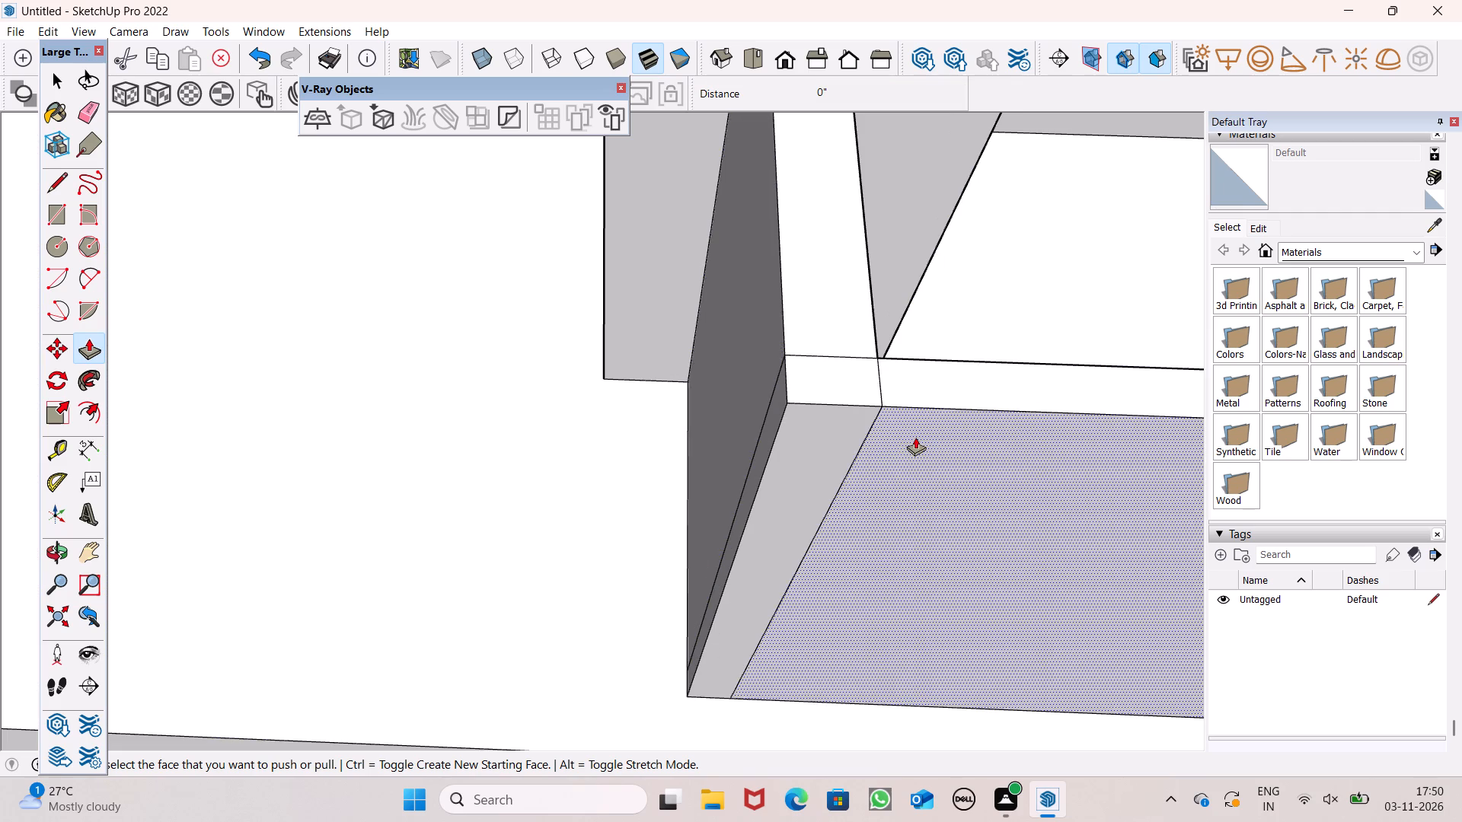
{"action": "scroll", "coordinate": [887, 362], "scroll_direction": "up", "scroll_amount": 9}
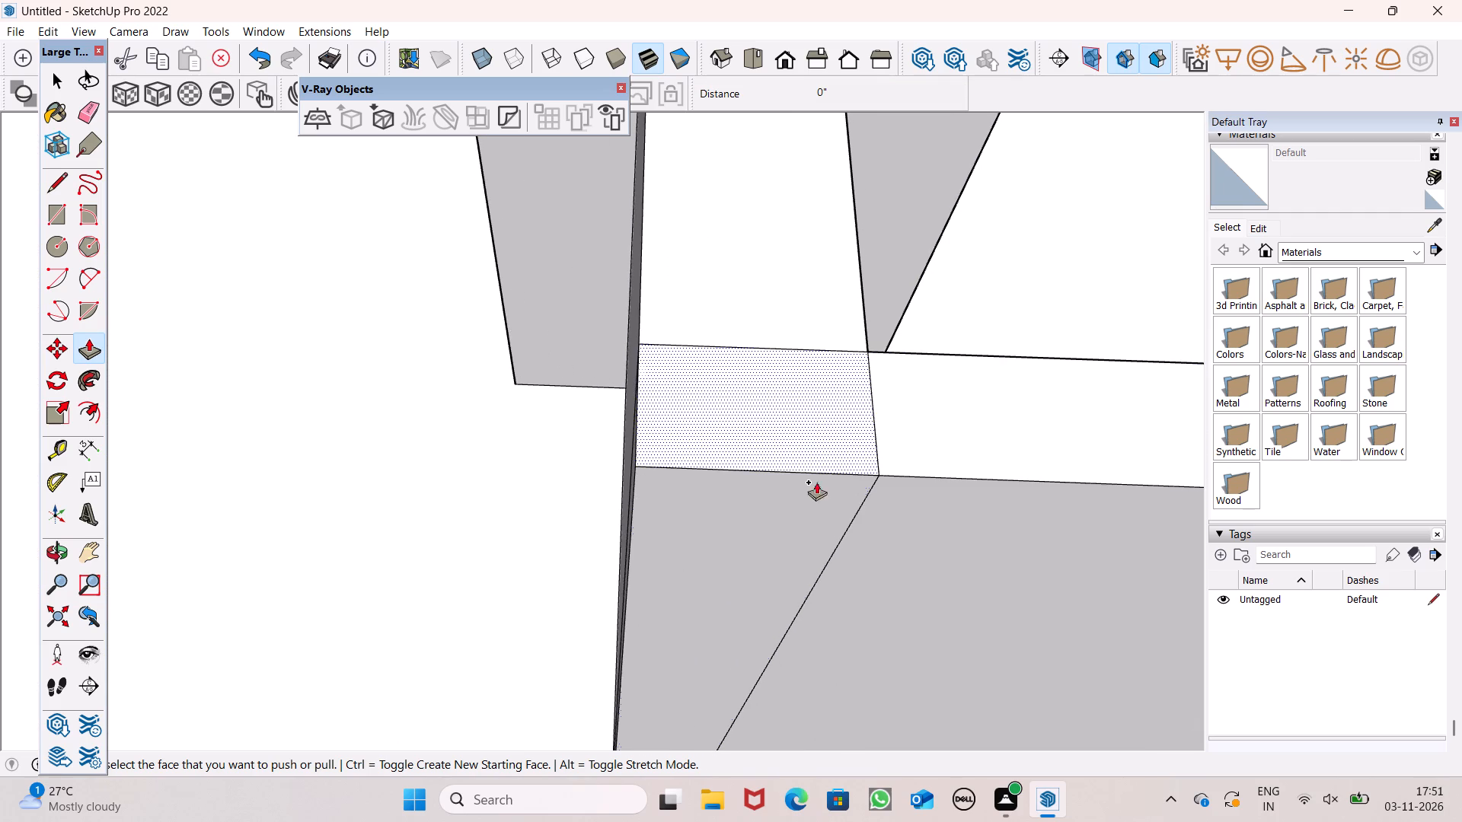
{"action": "left_click_drag", "start_coordinate": [824, 489], "coordinate": [867, 361]}
{"action": "scroll", "coordinate": [723, 346], "scroll_direction": "down", "scroll_amount": 15}
{"action": "scroll", "coordinate": [676, 393], "scroll_direction": "down", "scroll_amount": 14}
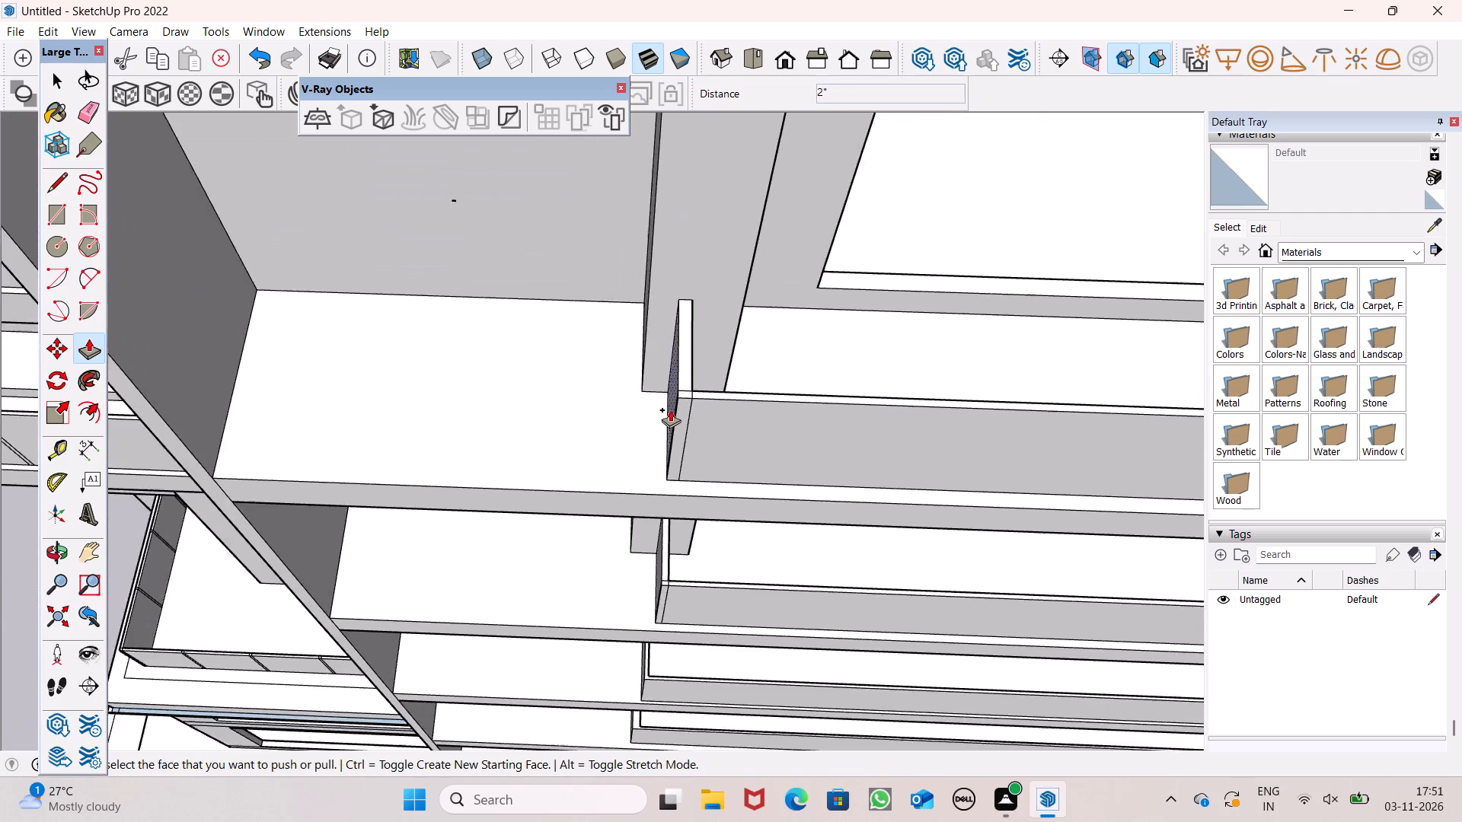
{"action": "scroll", "coordinate": [670, 409], "scroll_direction": "down", "scroll_amount": 13}
{"action": "key", "text": "space"}
Examine the upper front-facade balcony parapets, including the strips at their left and right corners.
{"action": "middle_click_drag", "start_coordinate": [797, 446], "coordinate": [823, 301]}
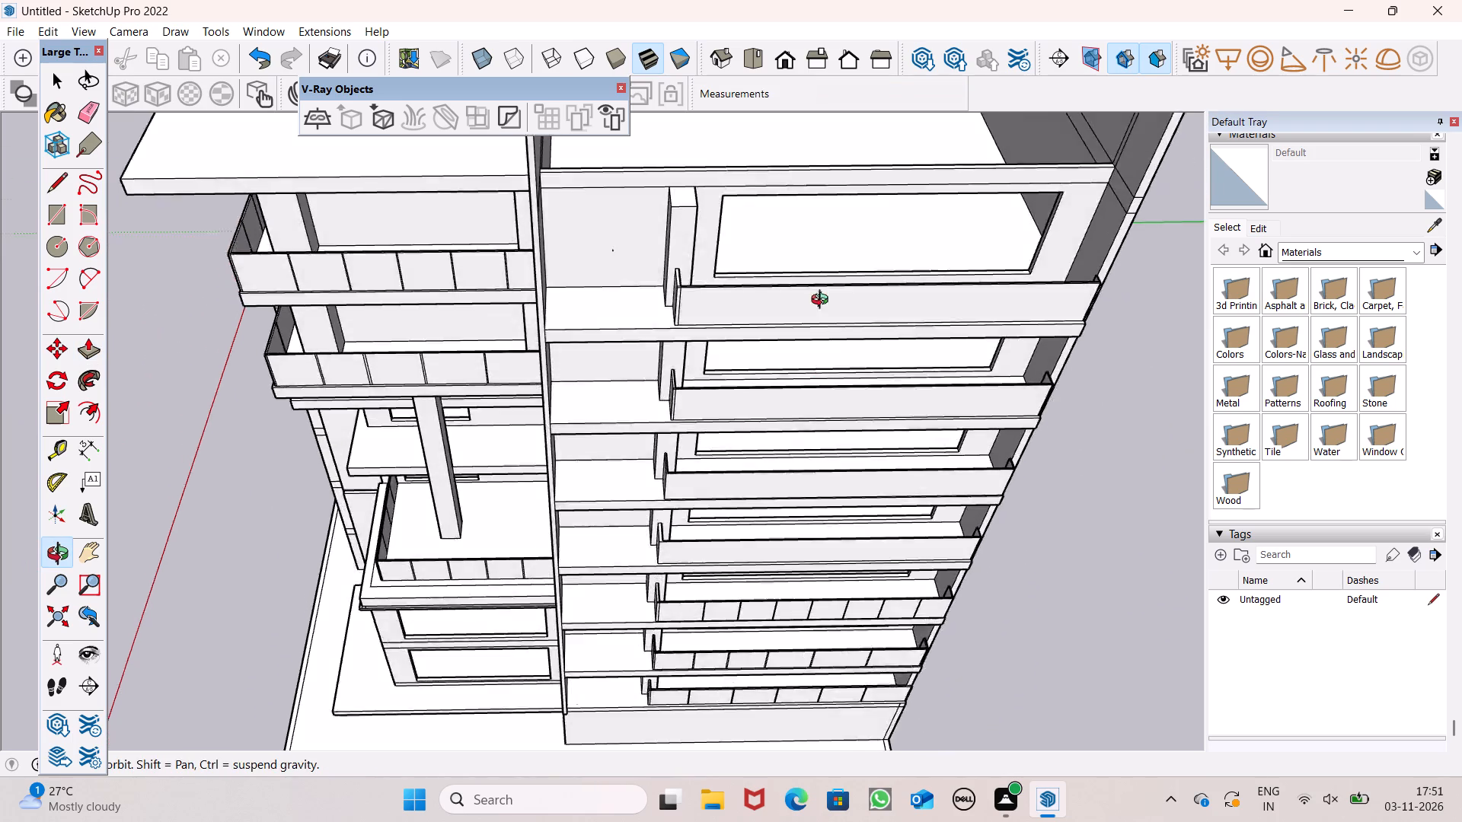
{"action": "middle_click_drag", "start_coordinate": [823, 301], "coordinate": [819, 212]}
{"action": "scroll", "coordinate": [584, 381], "scroll_direction": "down", "scroll_amount": 3}
{"action": "scroll", "coordinate": [710, 370], "scroll_direction": "up", "scroll_amount": 8}
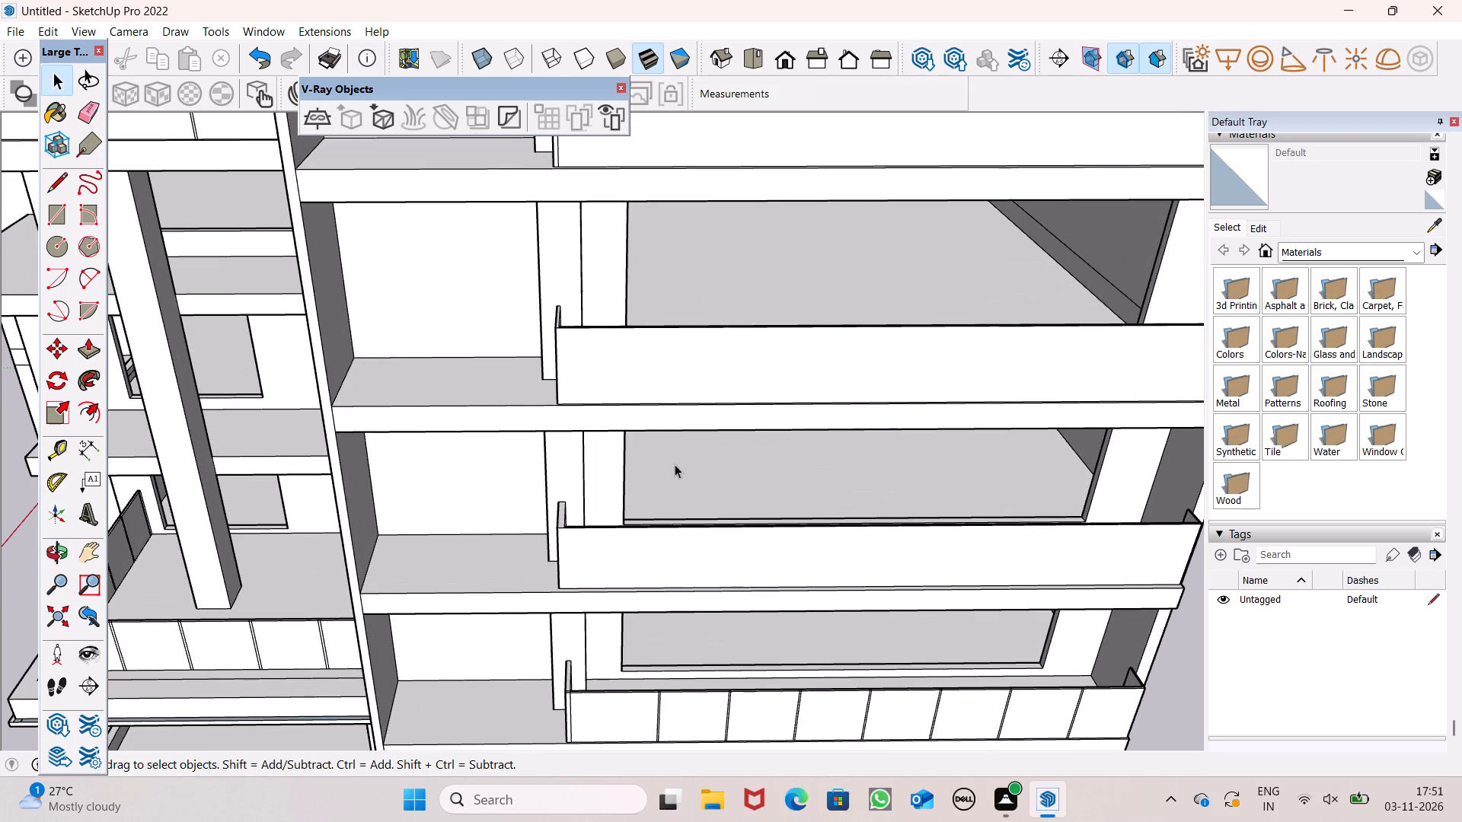
{"action": "scroll", "coordinate": [637, 470], "scroll_direction": "down", "scroll_amount": 3}
{"action": "middle_click_drag", "start_coordinate": [763, 467], "coordinate": [607, 553]}
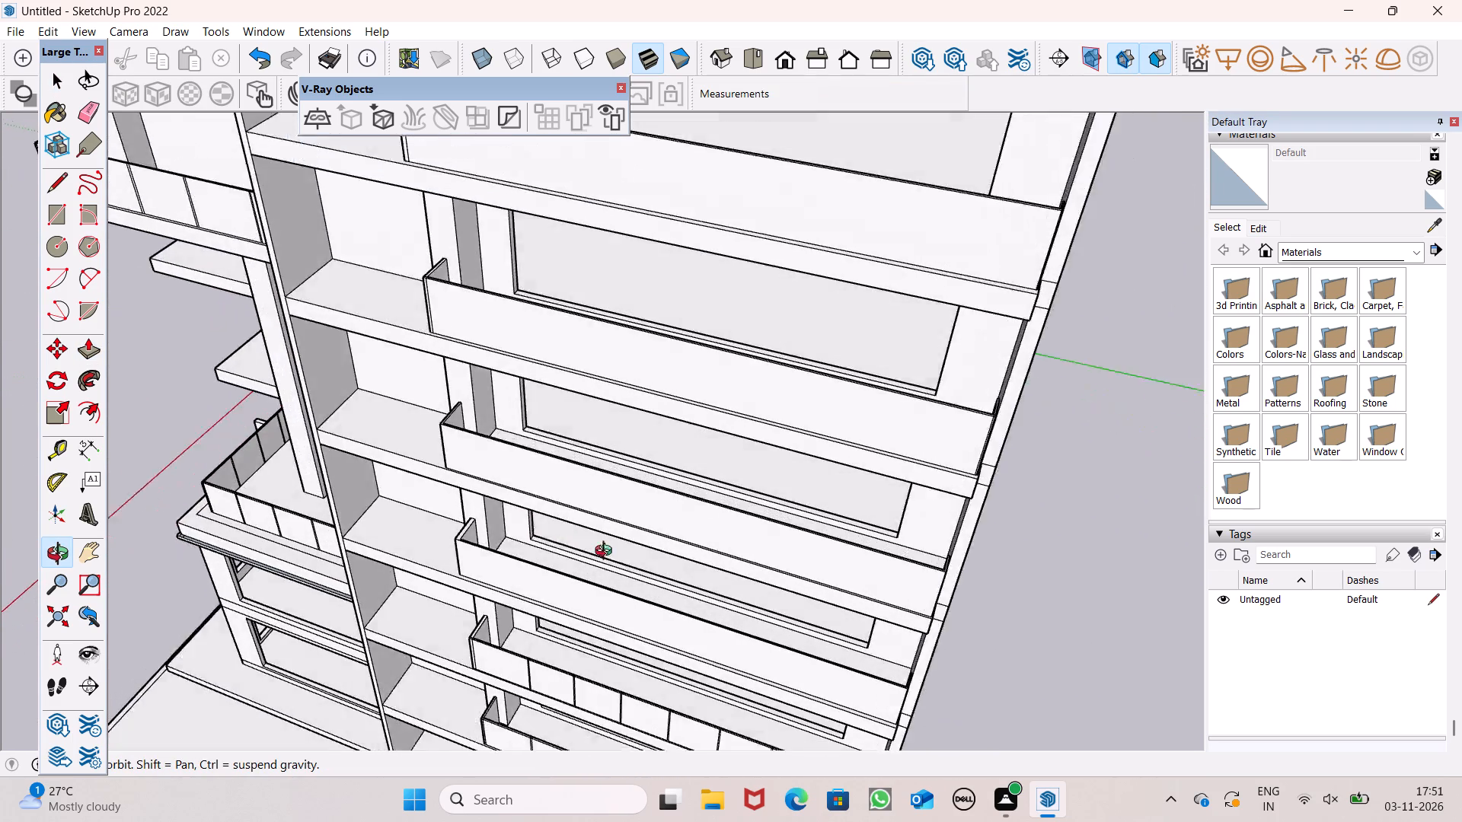
{"action": "middle_click_drag", "start_coordinate": [607, 553], "coordinate": [523, 580]}
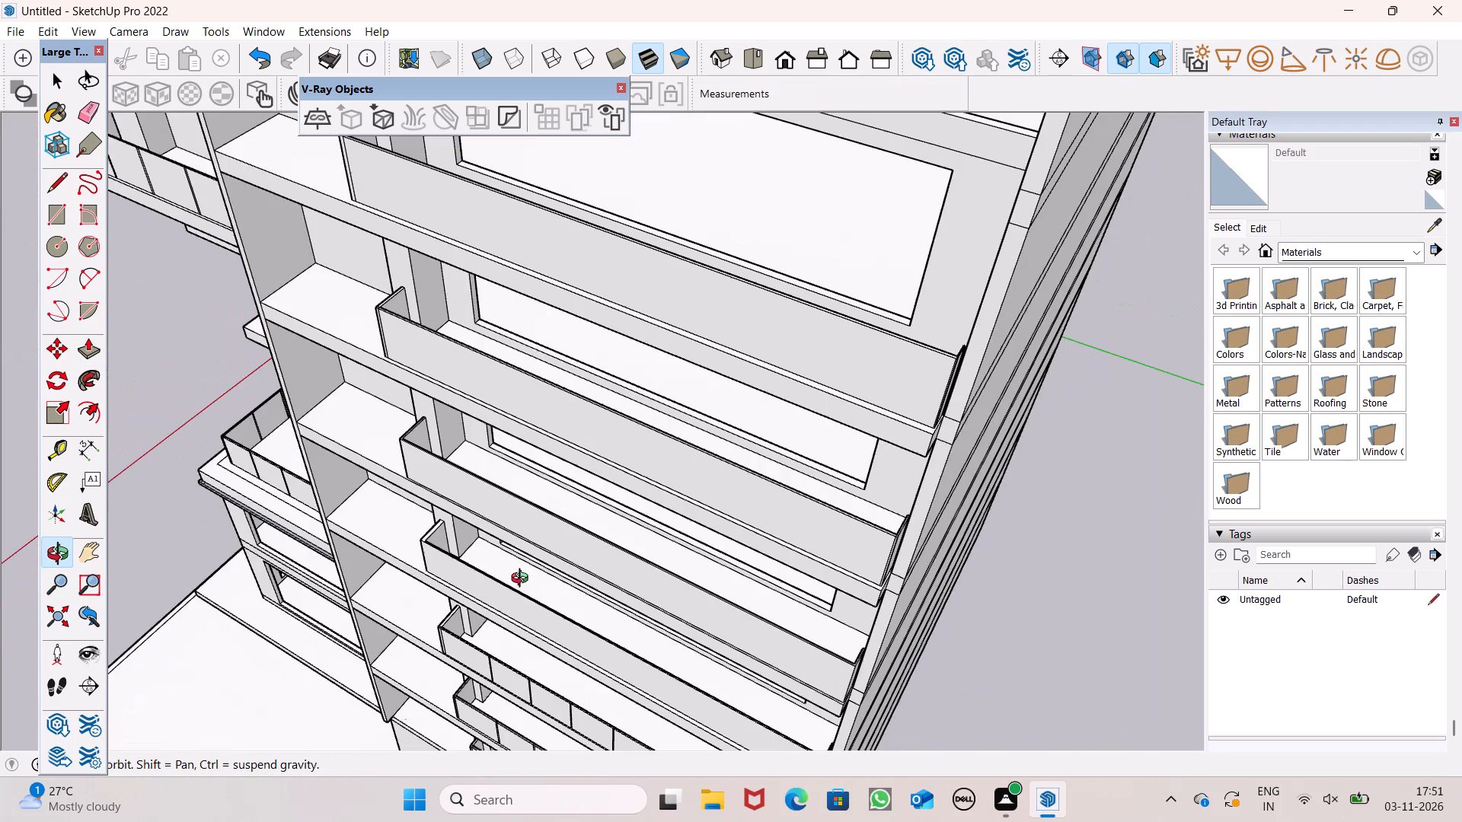
{"action": "middle_click_drag", "start_coordinate": [523, 580], "coordinate": [528, 575]}
{"action": "scroll", "coordinate": [733, 395], "scroll_direction": "up", "scroll_amount": 6}
{"action": "scroll", "coordinate": [921, 365], "scroll_direction": "down", "scroll_amount": 5}
{"action": "scroll", "coordinate": [994, 334], "scroll_direction": "up", "scroll_amount": 3}
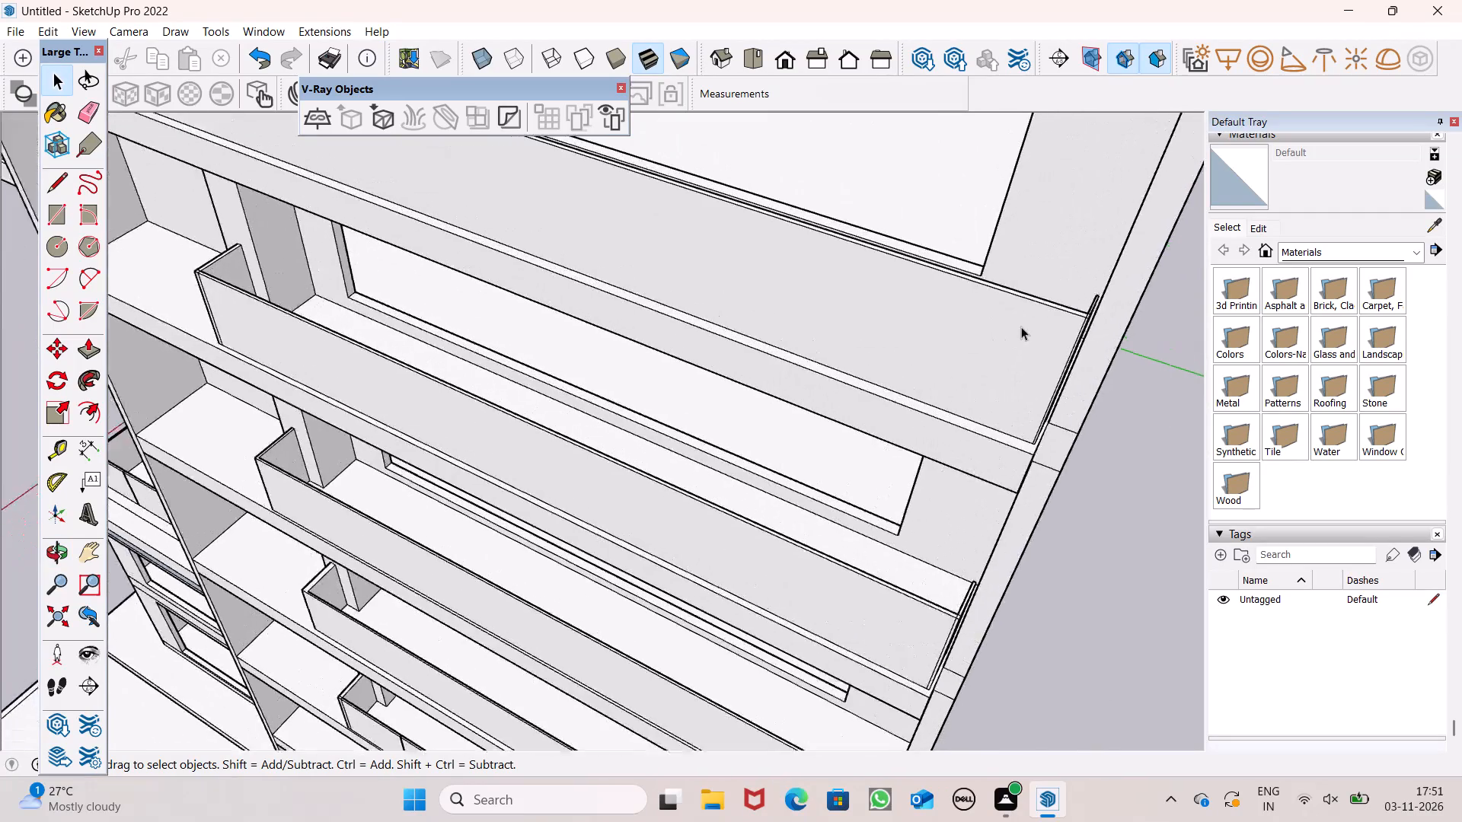
{"action": "scroll", "coordinate": [1021, 327], "scroll_direction": "up", "scroll_amount": 5}
{"action": "middle_click_drag", "start_coordinate": [1057, 353], "coordinate": [1298, 269]}
{"action": "scroll", "coordinate": [1298, 269], "scroll_direction": "up", "scroll_amount": 1}
{"action": "scroll", "coordinate": [986, 311], "scroll_direction": "down", "scroll_amount": 6}
{"action": "scroll", "coordinate": [1007, 446], "scroll_direction": "down", "scroll_amount": 5}
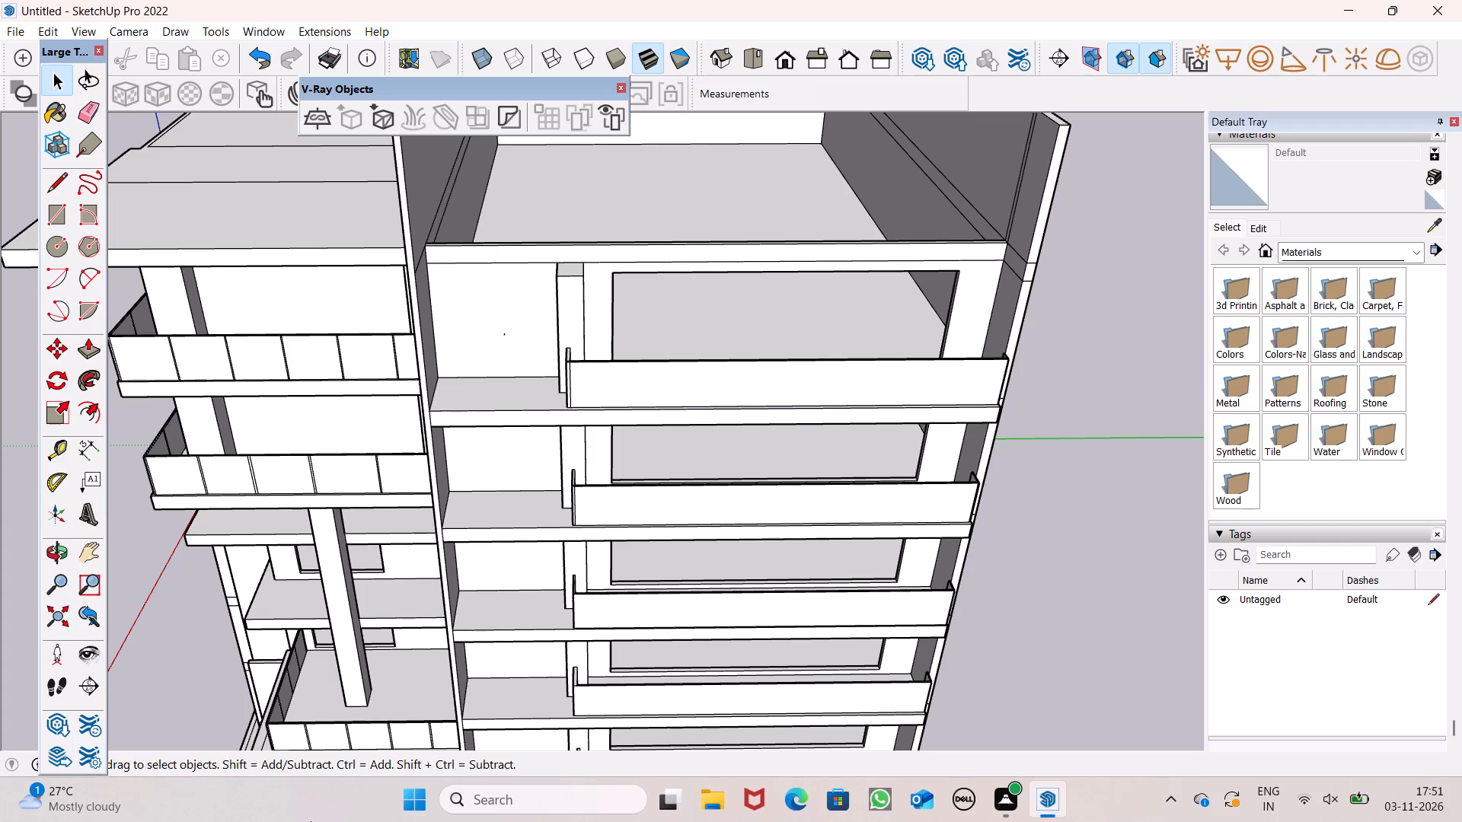
{"action": "scroll", "coordinate": [779, 491], "scroll_direction": "down", "scroll_amount": 2}
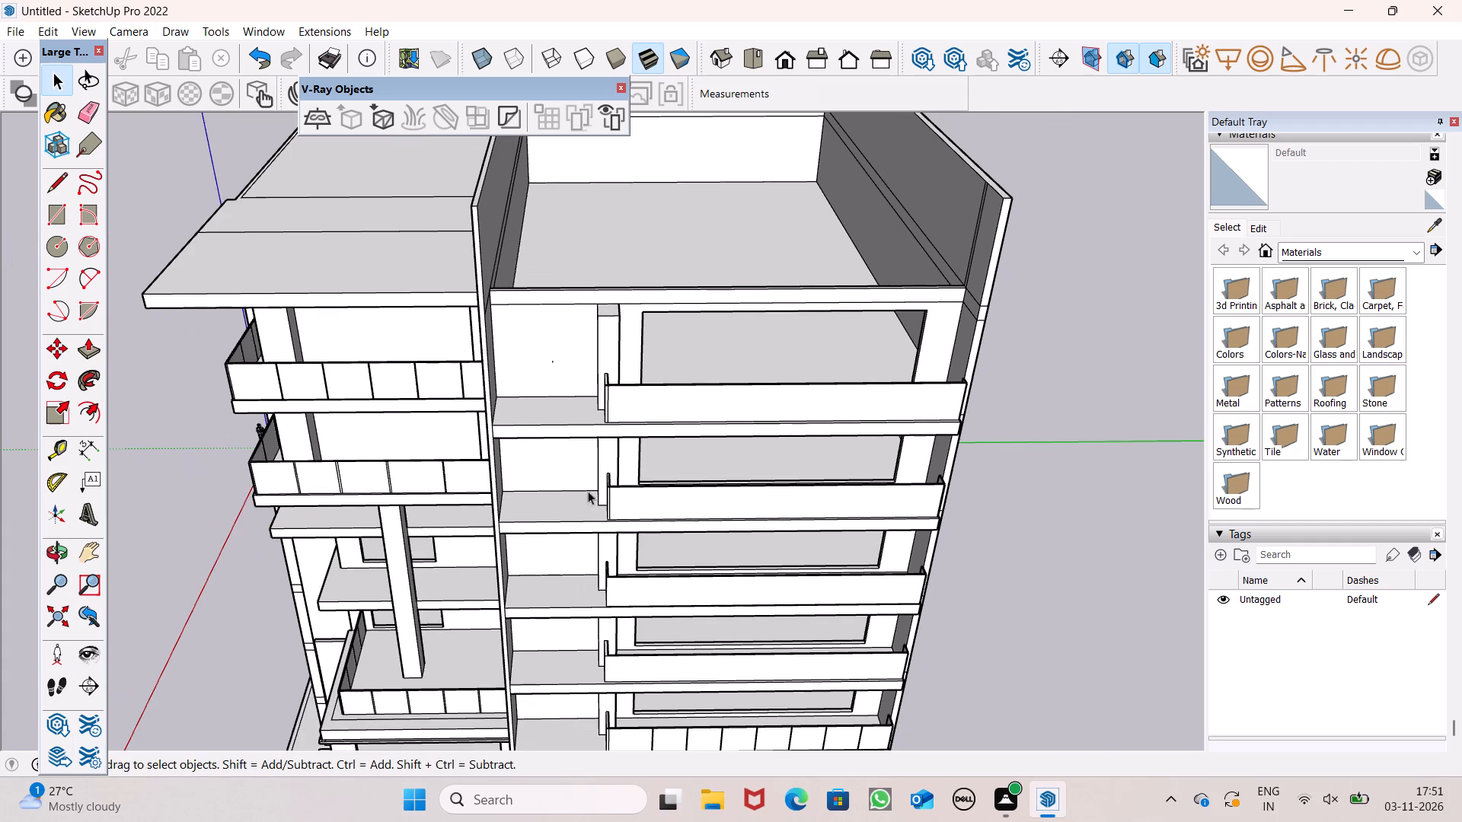
{"action": "middle_click_drag", "start_coordinate": [692, 474], "coordinate": [743, 582]}
{"action": "scroll", "coordinate": [603, 546], "scroll_direction": "up", "scroll_amount": 4}
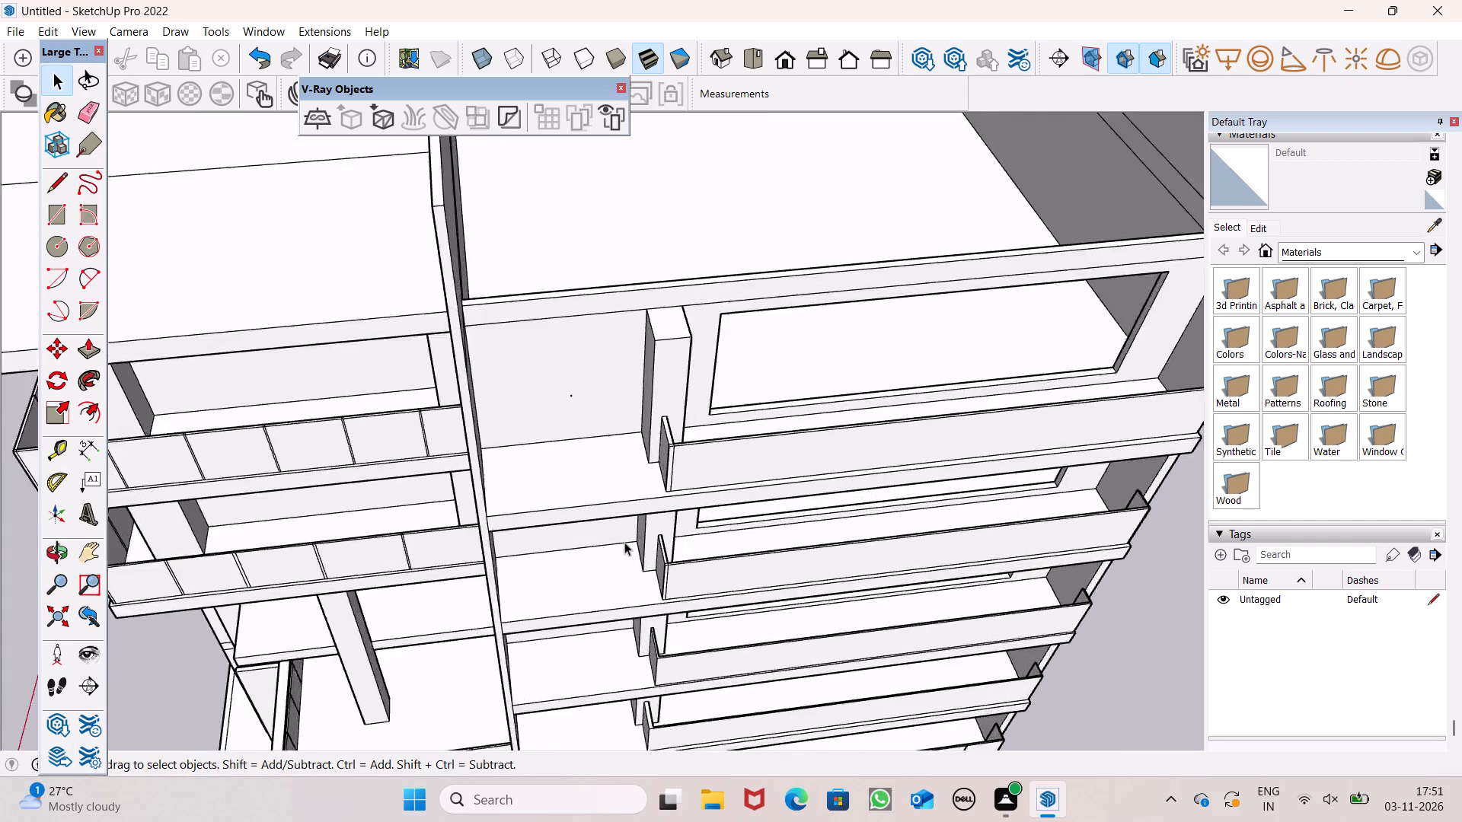
{"action": "scroll", "coordinate": [624, 542], "scroll_direction": "up", "scroll_amount": 6}
{"action": "scroll", "coordinate": [704, 603], "scroll_direction": "up", "scroll_amount": 16}
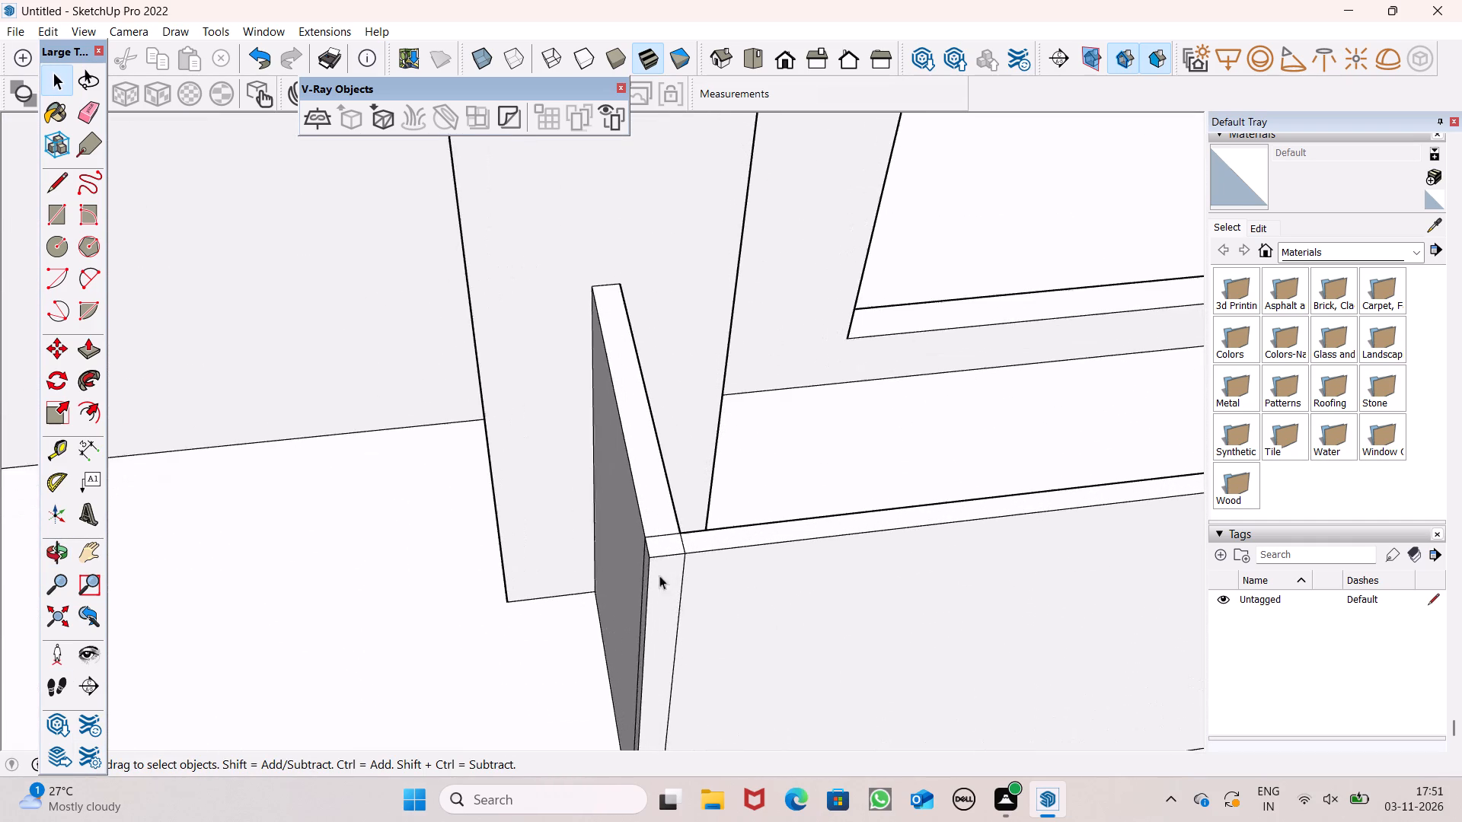
{"action": "scroll", "coordinate": [633, 541], "scroll_direction": "down", "scroll_amount": 7}
{"action": "scroll", "coordinate": [578, 515], "scroll_direction": "down", "scroll_amount": 12}
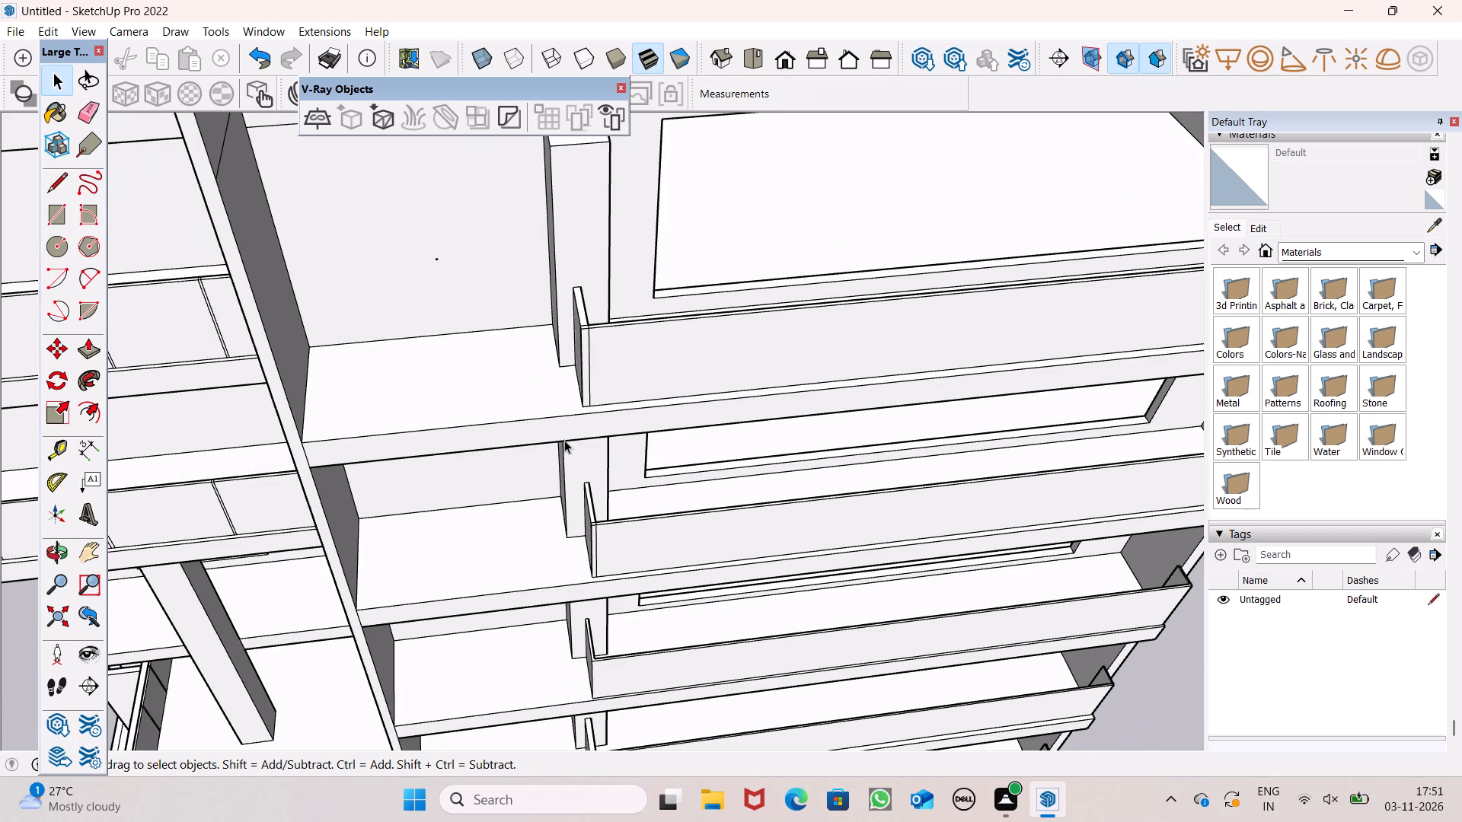
{"action": "scroll", "coordinate": [564, 440], "scroll_direction": "down", "scroll_amount": 3}
{"action": "scroll", "coordinate": [691, 454], "scroll_direction": "down", "scroll_amount": 2}
{"action": "middle_click_drag", "start_coordinate": [798, 487], "coordinate": [622, 386]}
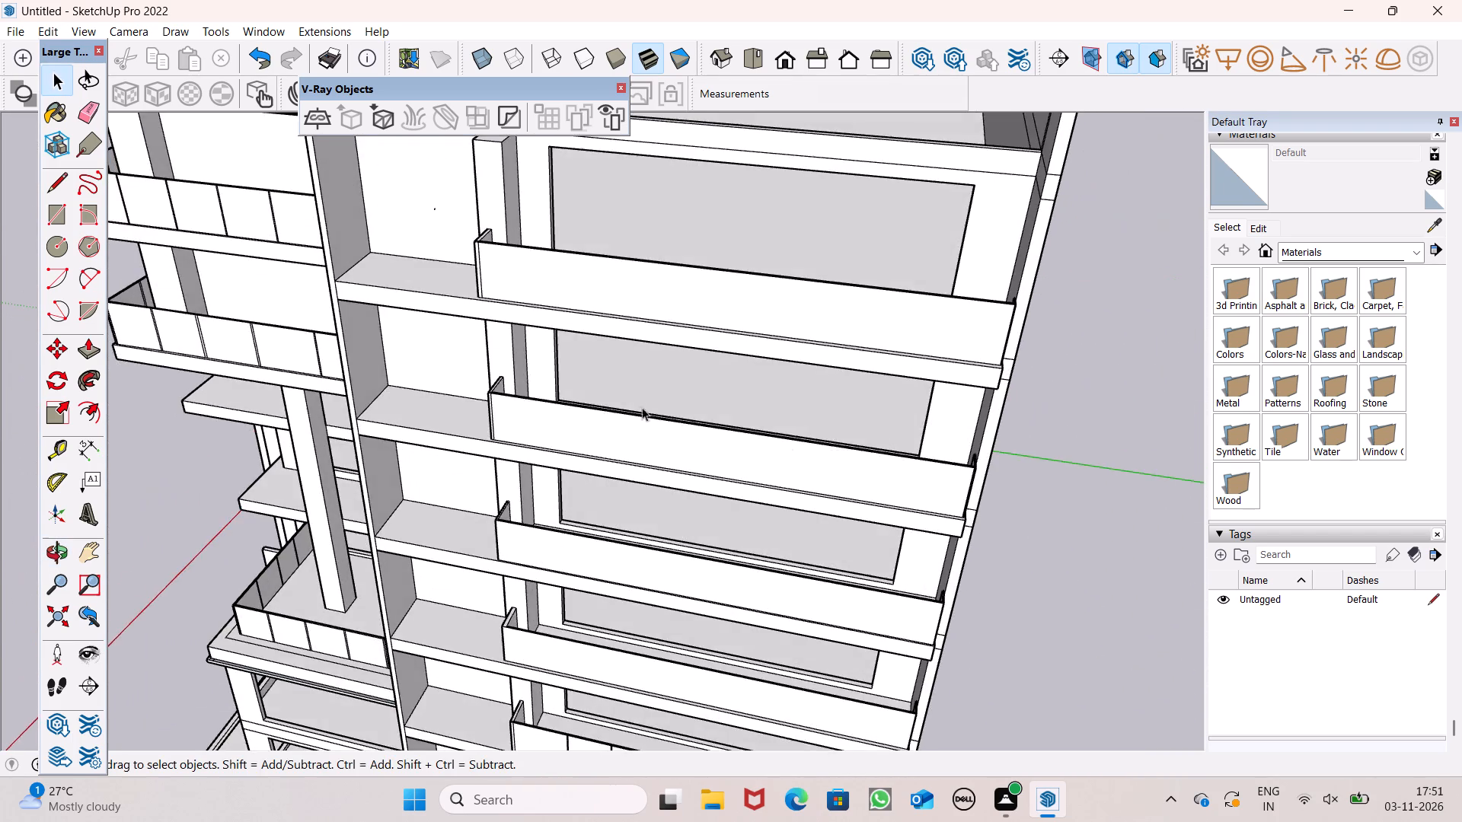
{"action": "scroll", "coordinate": [854, 442], "scroll_direction": "up", "scroll_amount": 7}
{"action": "scroll", "coordinate": [1058, 480], "scroll_direction": "up", "scroll_amount": 13}
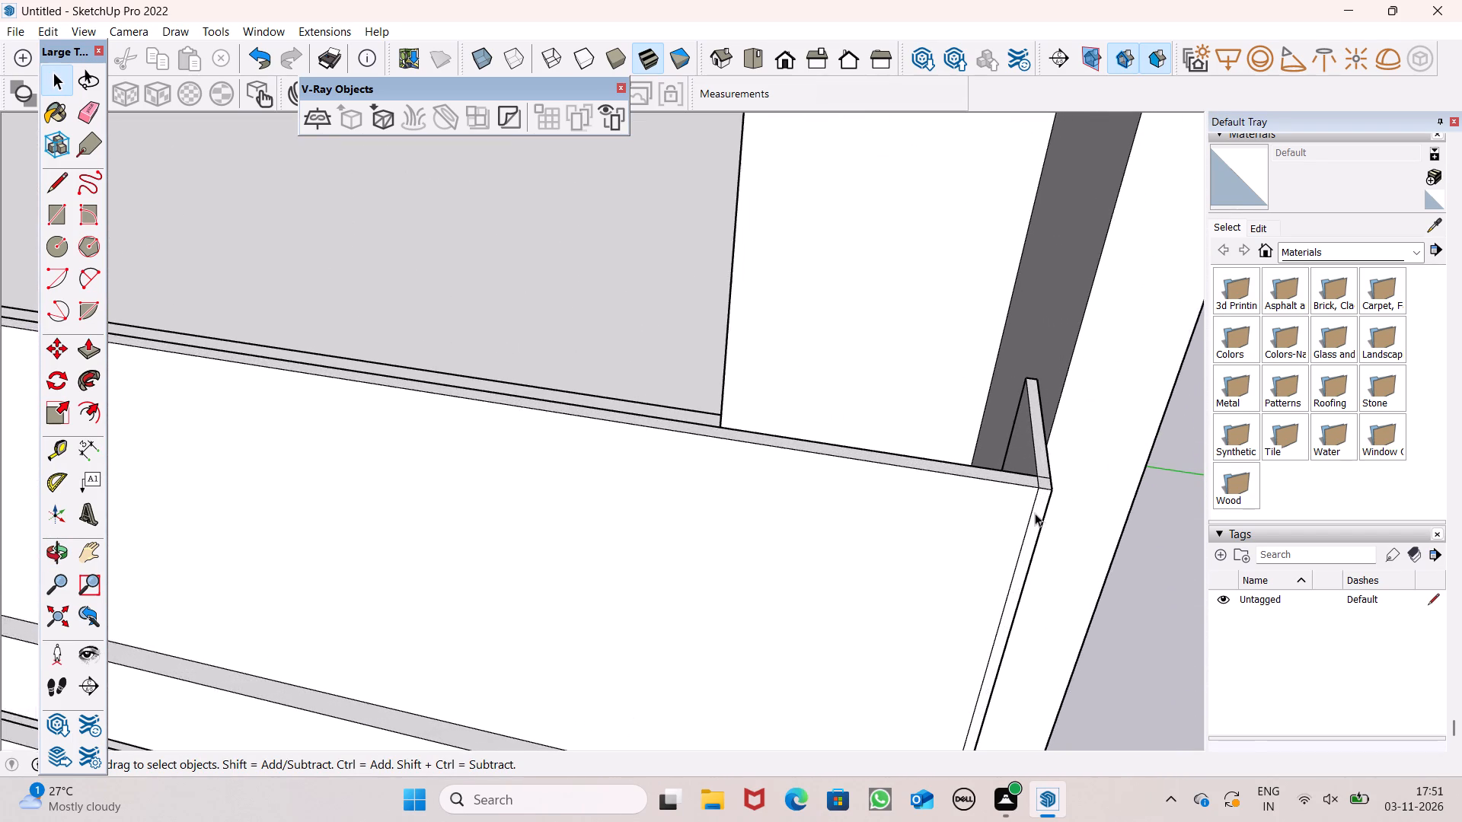
{"action": "scroll", "coordinate": [1035, 513], "scroll_direction": "up", "scroll_amount": 3}
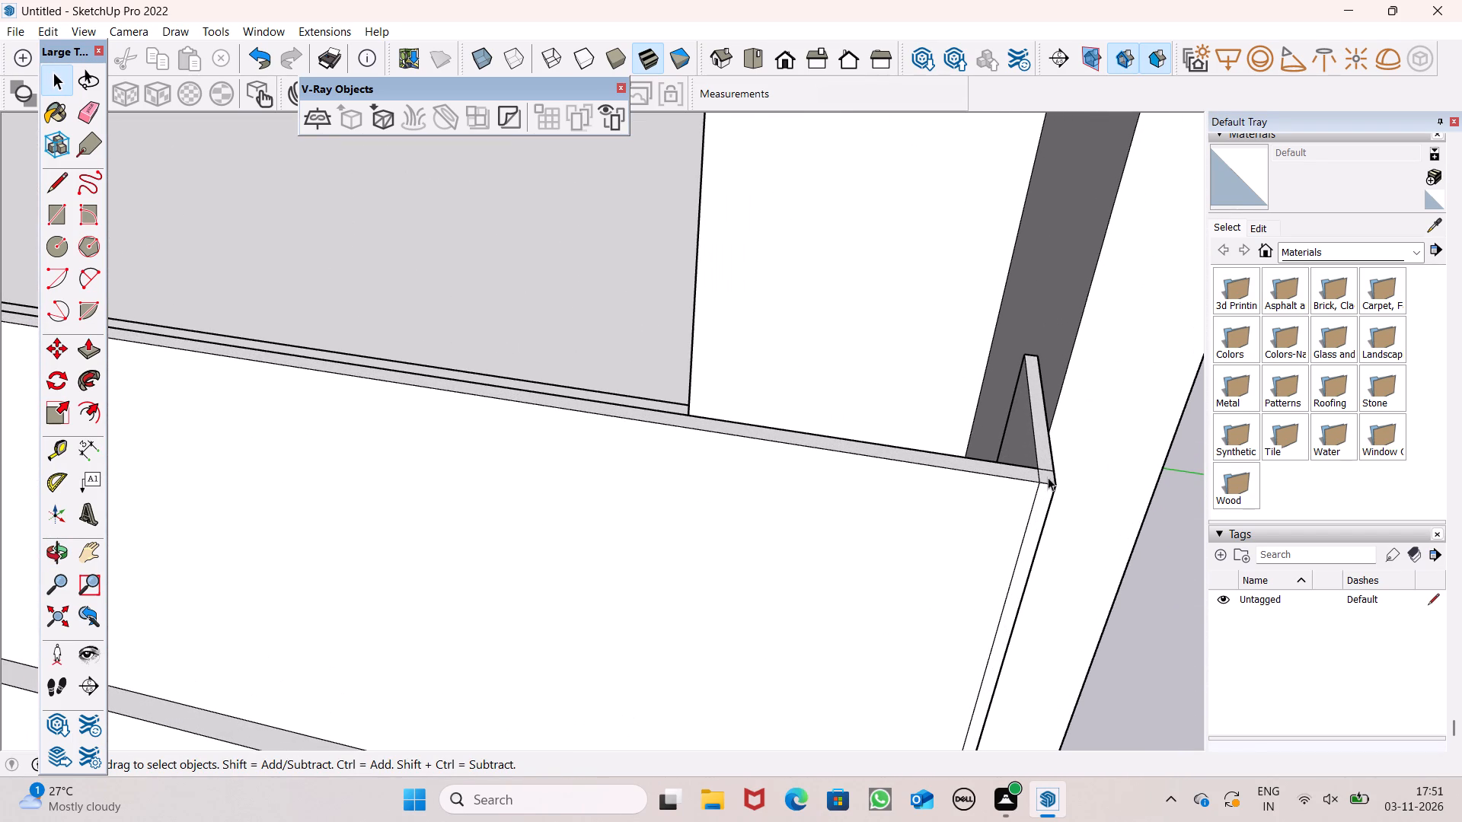
{"action": "scroll", "coordinate": [1007, 351], "scroll_direction": "down", "scroll_amount": 19}
{"action": "middle_click_drag", "start_coordinate": [798, 413], "coordinate": [1033, 430]}
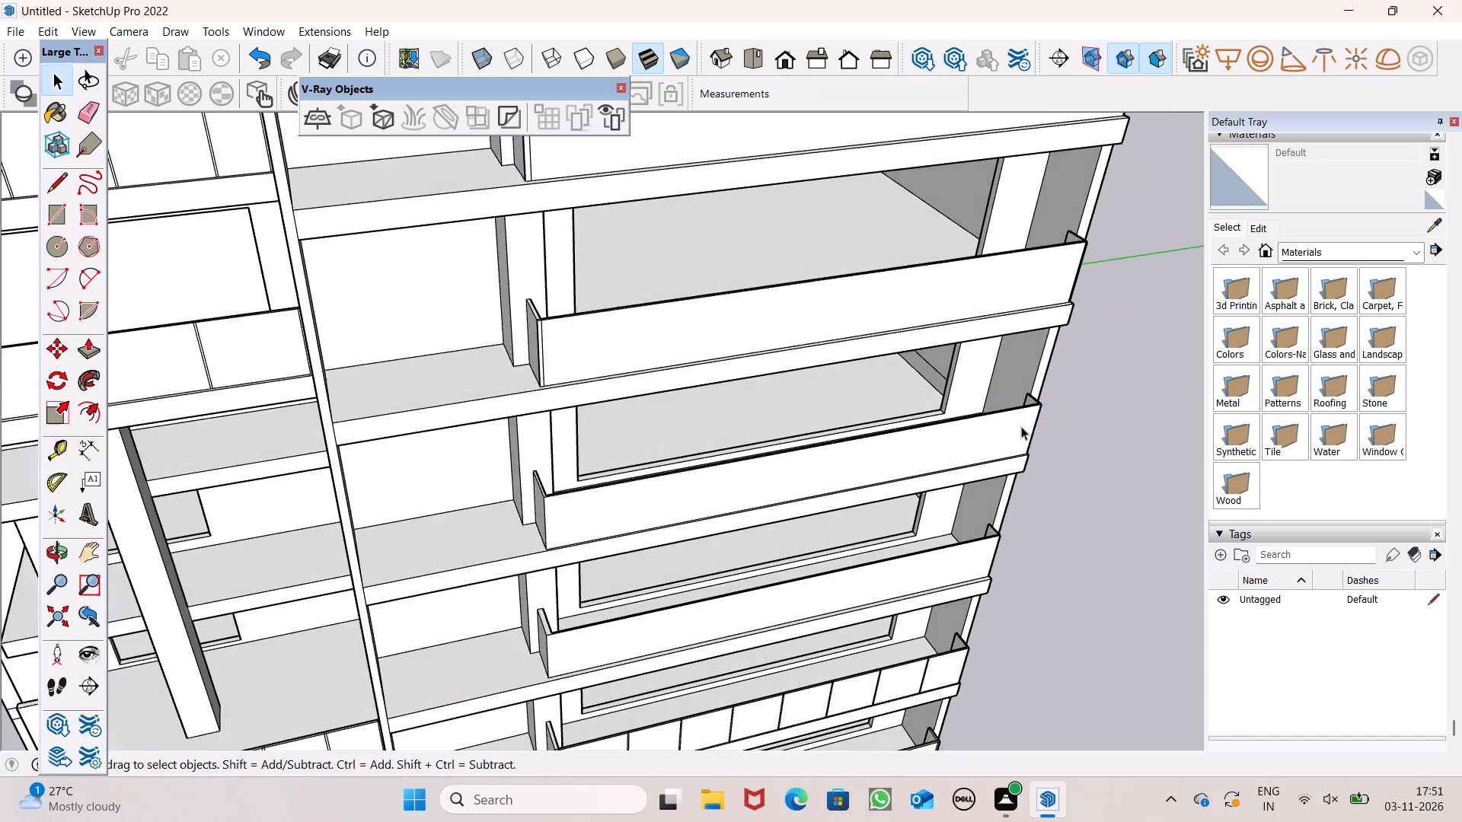
{"action": "scroll", "coordinate": [1013, 422], "scroll_direction": "down", "scroll_amount": 6}
{"action": "middle_click_drag", "start_coordinate": [950, 446], "coordinate": [860, 530]}
{"action": "scroll", "coordinate": [851, 519], "scroll_direction": "up", "scroll_amount": 7}
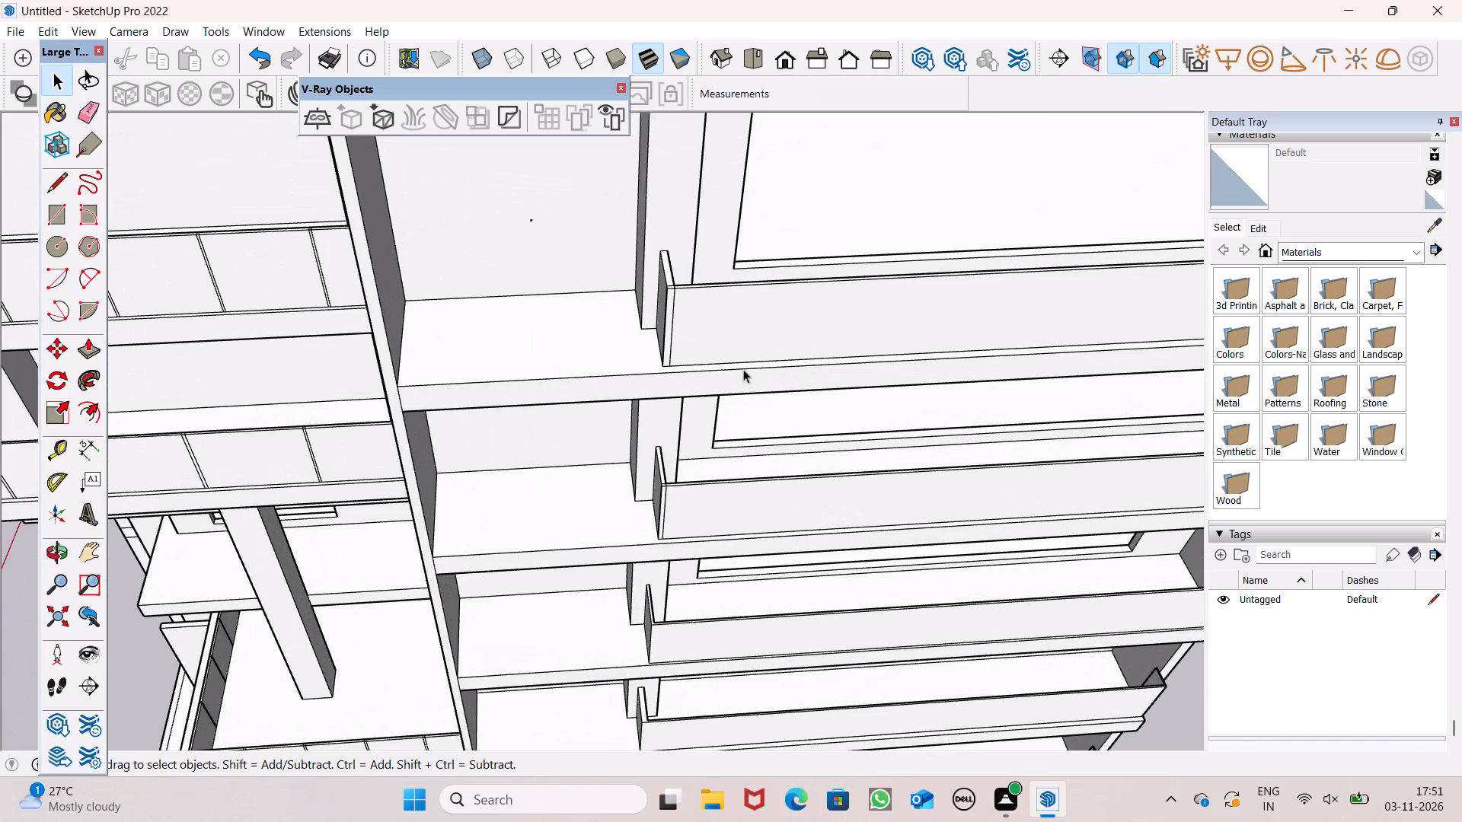
{"action": "scroll", "coordinate": [535, 411], "scroll_direction": "down", "scroll_amount": 6}
{"action": "scroll", "coordinate": [637, 346], "scroll_direction": "up", "scroll_amount": 7}
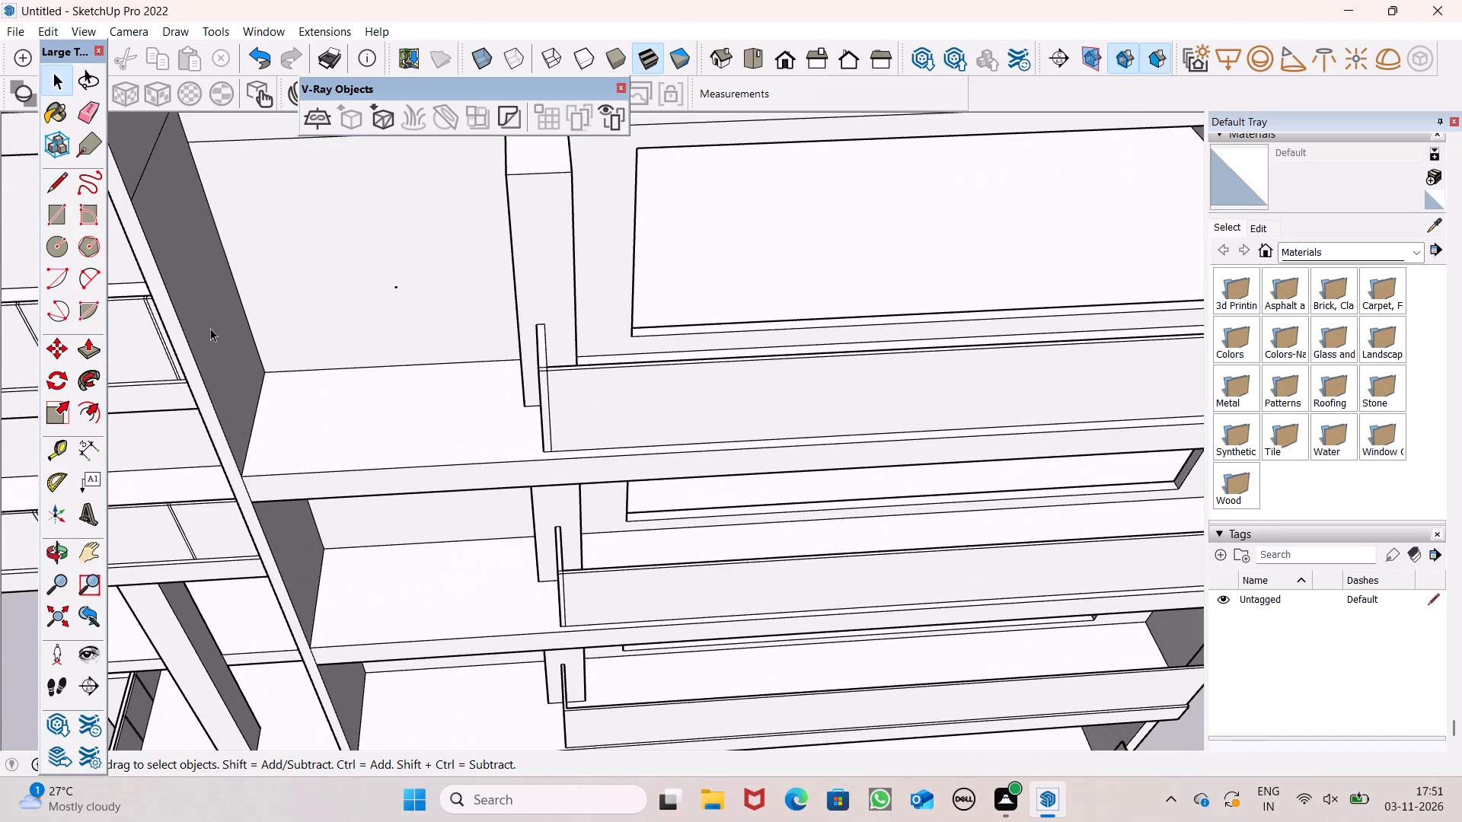
Draw a full-height rectangle about 2" wide and 4' tall on the topmost parapet's front face, near its left end.
{"action": "left_click", "coordinate": [57, 204]}
{"action": "scroll", "coordinate": [126, 298], "scroll_direction": "down", "scroll_amount": 4}
{"action": "scroll", "coordinate": [762, 339], "scroll_direction": "down", "scroll_amount": 3}
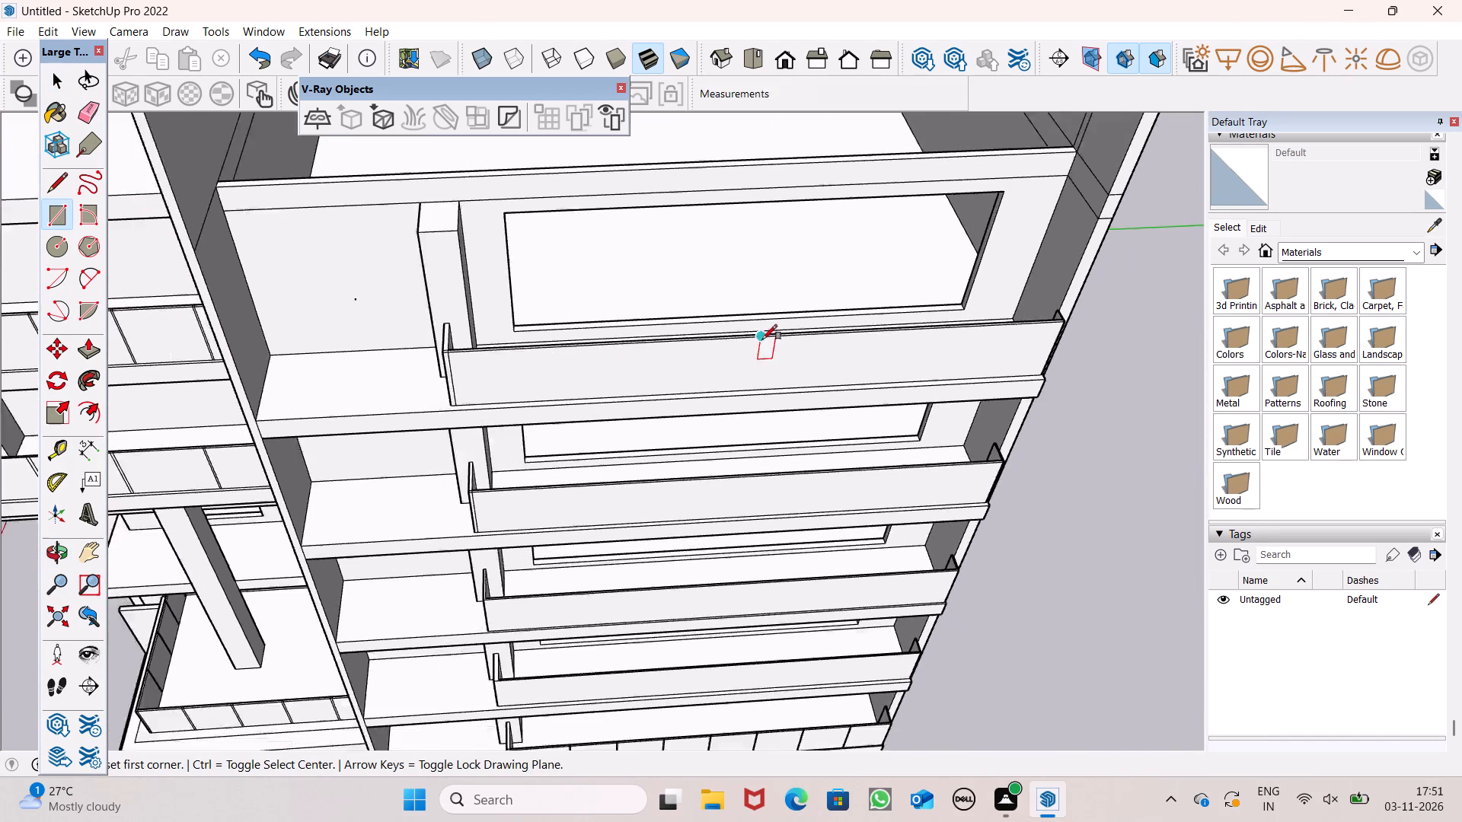
{"action": "scroll", "coordinate": [762, 339], "scroll_direction": "down", "scroll_amount": 3}
{"action": "middle_click_drag", "start_coordinate": [798, 393], "coordinate": [789, 419]}
{"action": "scroll", "coordinate": [790, 419], "scroll_direction": "up", "scroll_amount": 1}
{"action": "scroll", "coordinate": [826, 393], "scroll_direction": "down", "scroll_amount": 6}
{"action": "middle_click_drag", "start_coordinate": [856, 471], "coordinate": [771, 477]}
{"action": "scroll", "coordinate": [791, 503], "scroll_direction": "up", "scroll_amount": 2}
{"action": "scroll", "coordinate": [602, 409], "scroll_direction": "up", "scroll_amount": 4}
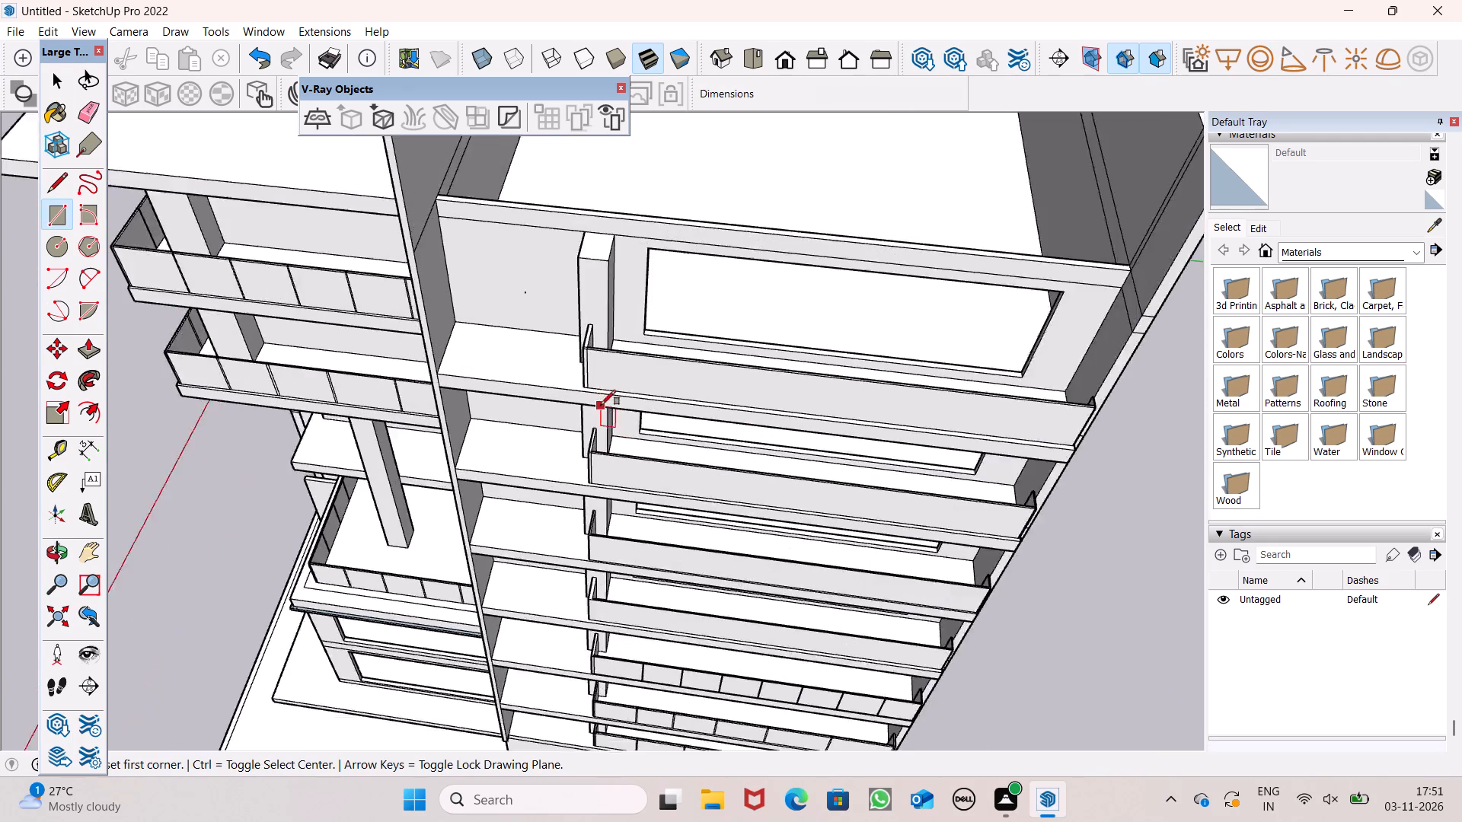
{"action": "scroll", "coordinate": [601, 405], "scroll_direction": "up", "scroll_amount": 3}
{"action": "scroll", "coordinate": [600, 389], "scroll_direction": "down", "scroll_amount": 3}
{"action": "middle_click_drag", "start_coordinate": [599, 397], "coordinate": [632, 337]}
{"action": "scroll", "coordinate": [630, 288], "scroll_direction": "up", "scroll_amount": 8}
{"action": "scroll", "coordinate": [553, 354], "scroll_direction": "down", "scroll_amount": 6}
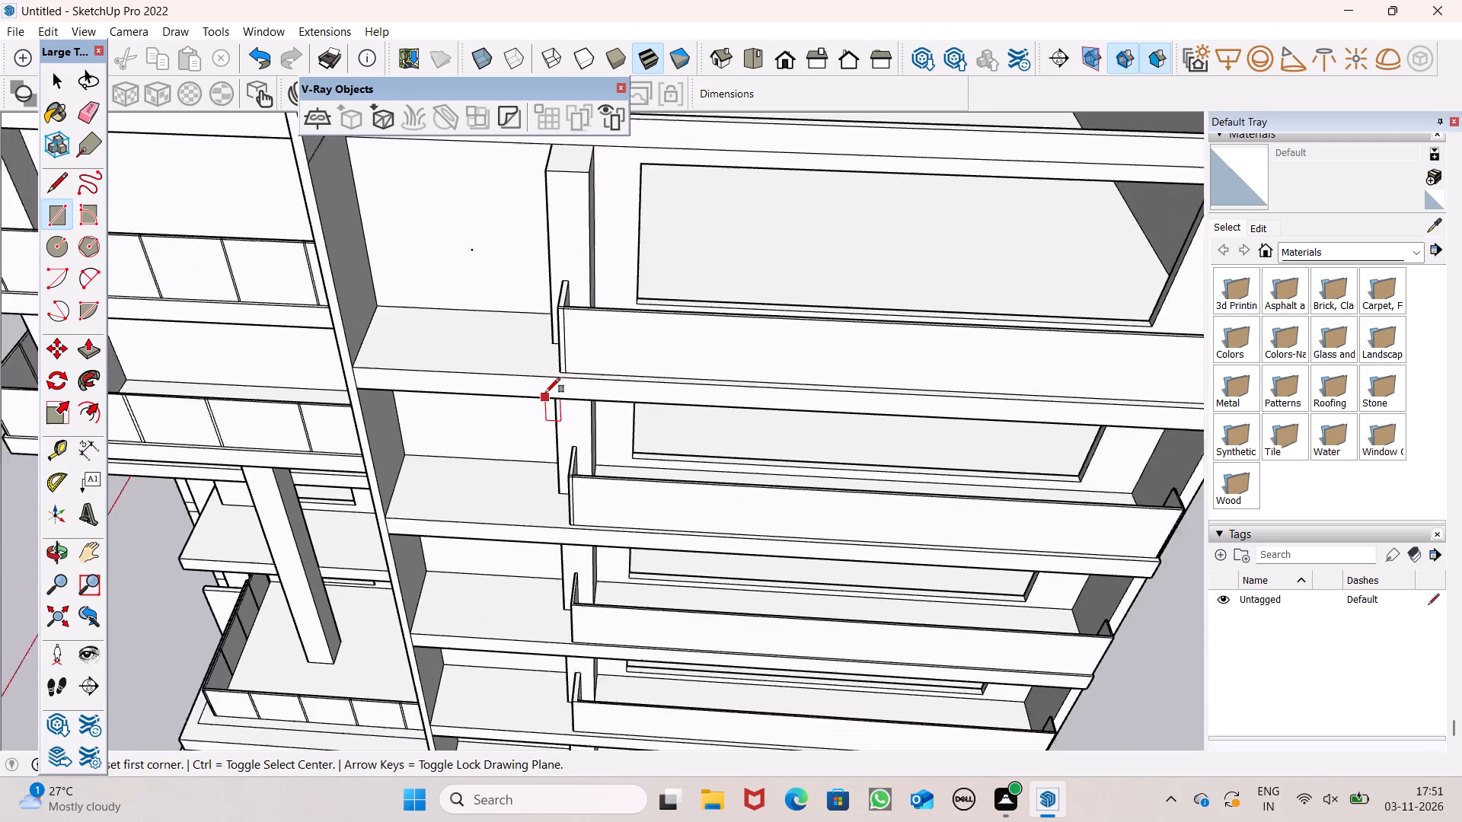
{"action": "scroll", "coordinate": [749, 323], "scroll_direction": "up", "scroll_amount": 5}
{"action": "scroll", "coordinate": [750, 326], "scroll_direction": "down", "scroll_amount": 6}
{"action": "scroll", "coordinate": [656, 345], "scroll_direction": "up", "scroll_amount": 5}
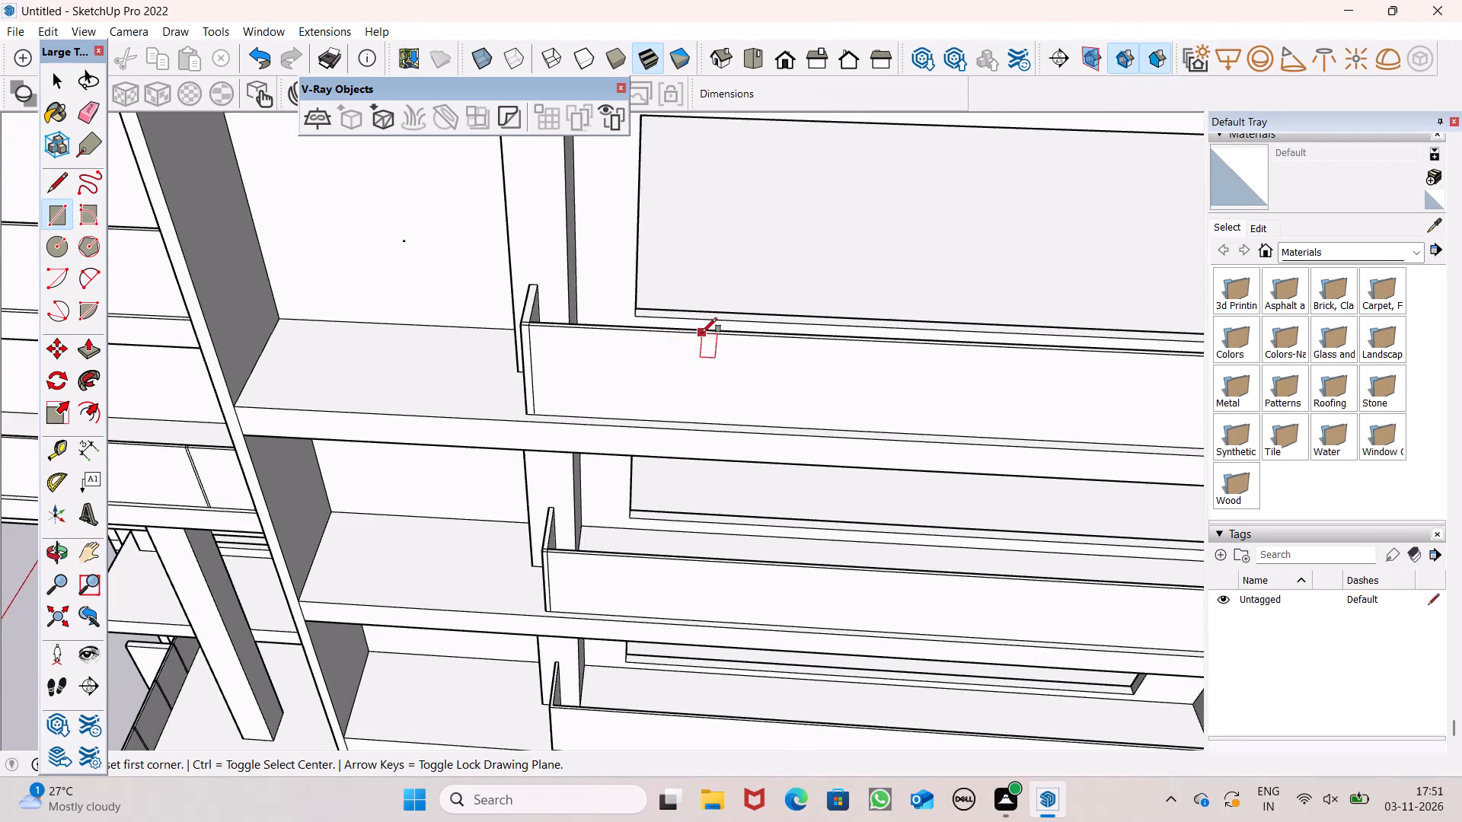
{"action": "scroll", "coordinate": [702, 333], "scroll_direction": "up", "scroll_amount": 6}
{"action": "left_click", "coordinate": [730, 338]}
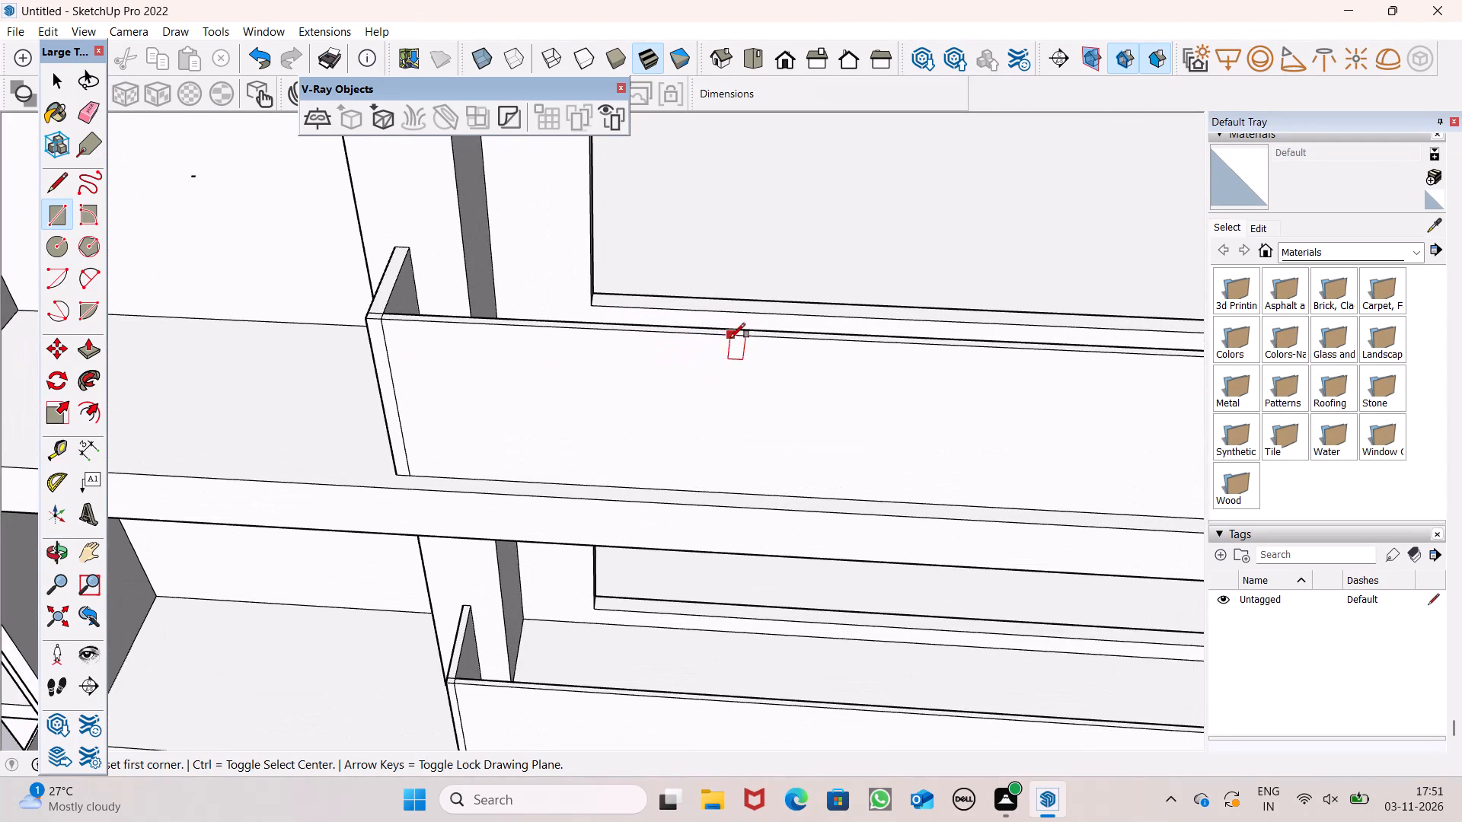
{"action": "scroll", "coordinate": [760, 354], "scroll_direction": "down", "scroll_amount": 5}
{"action": "scroll", "coordinate": [750, 448], "scroll_direction": "up", "scroll_amount": 3}
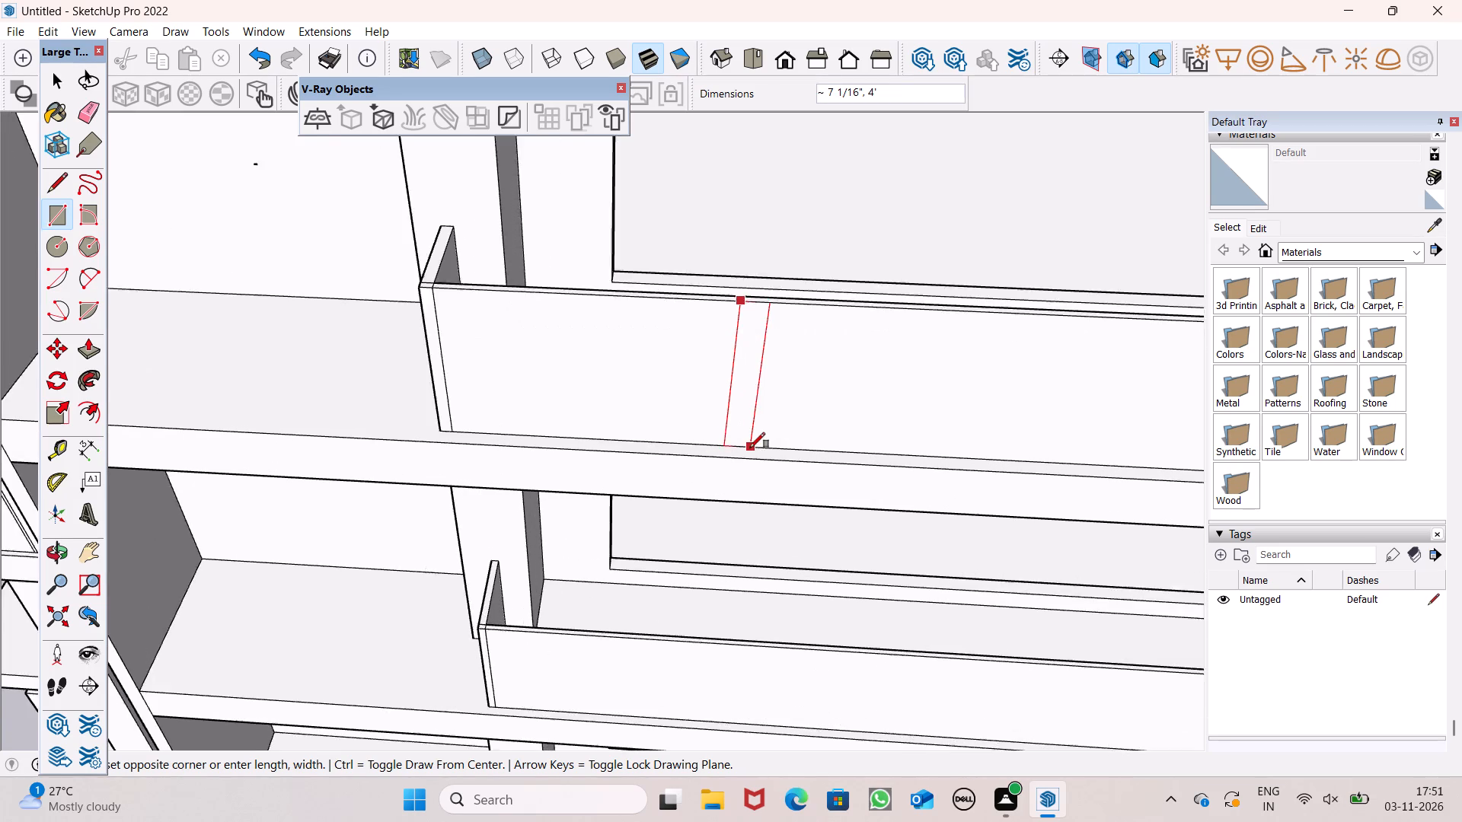
{"action": "scroll", "coordinate": [750, 448], "scroll_direction": "up", "scroll_amount": 7}
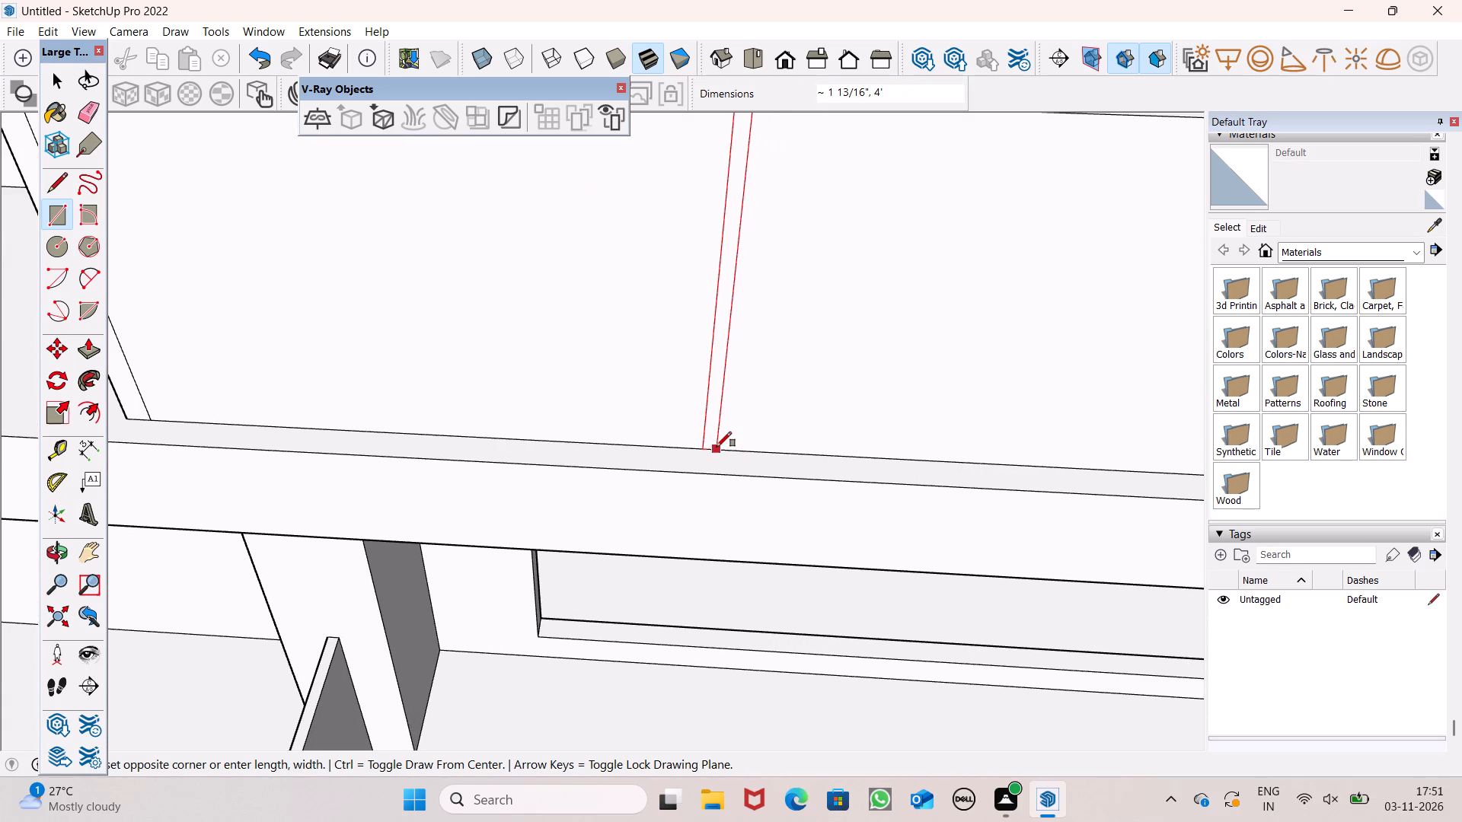
{"action": "left_click", "coordinate": [720, 447]}
{"action": "scroll", "coordinate": [472, 437], "scroll_direction": "down", "scroll_amount": 6}
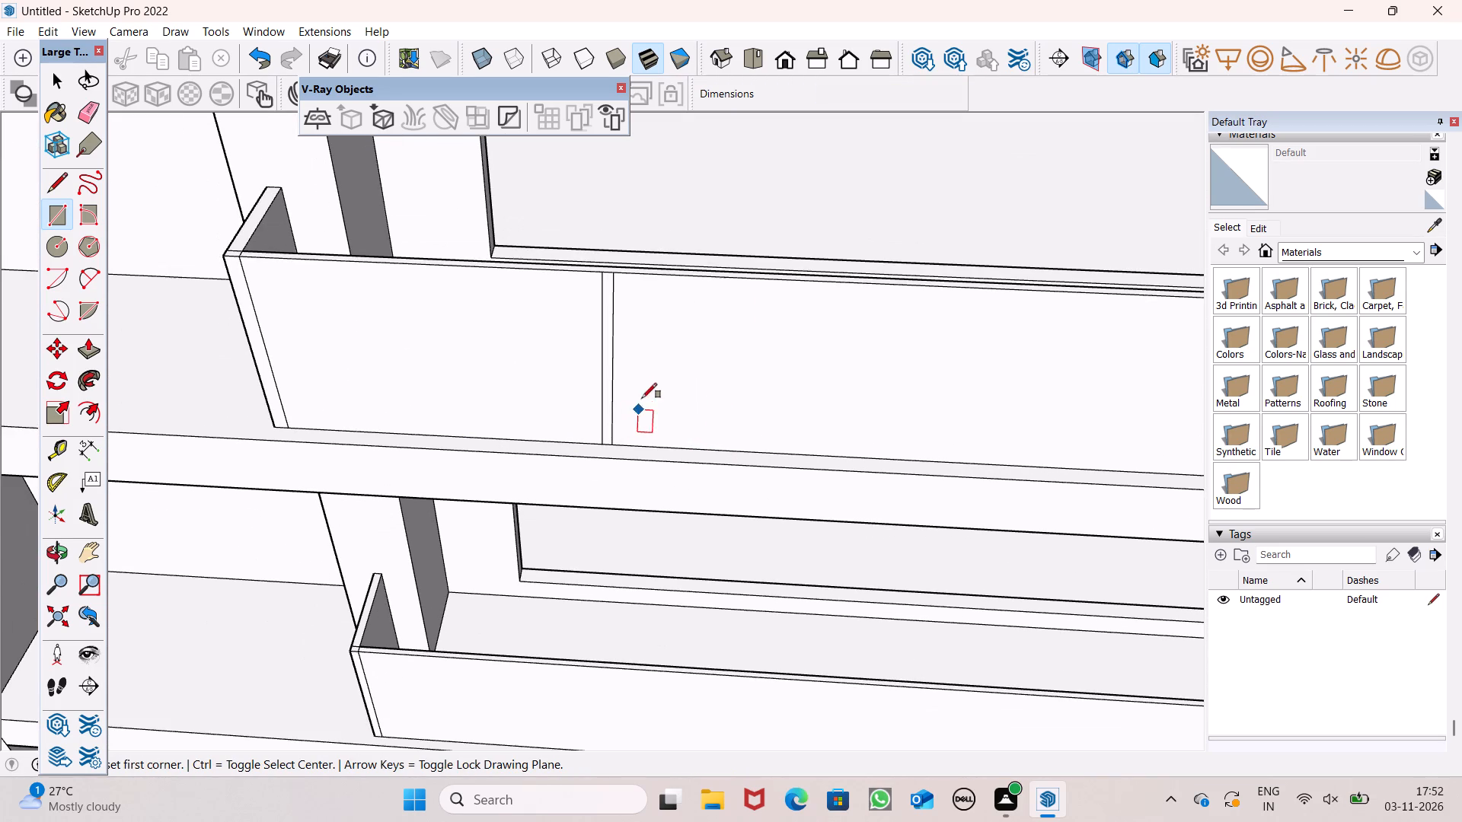
{"action": "key", "text": "space"}
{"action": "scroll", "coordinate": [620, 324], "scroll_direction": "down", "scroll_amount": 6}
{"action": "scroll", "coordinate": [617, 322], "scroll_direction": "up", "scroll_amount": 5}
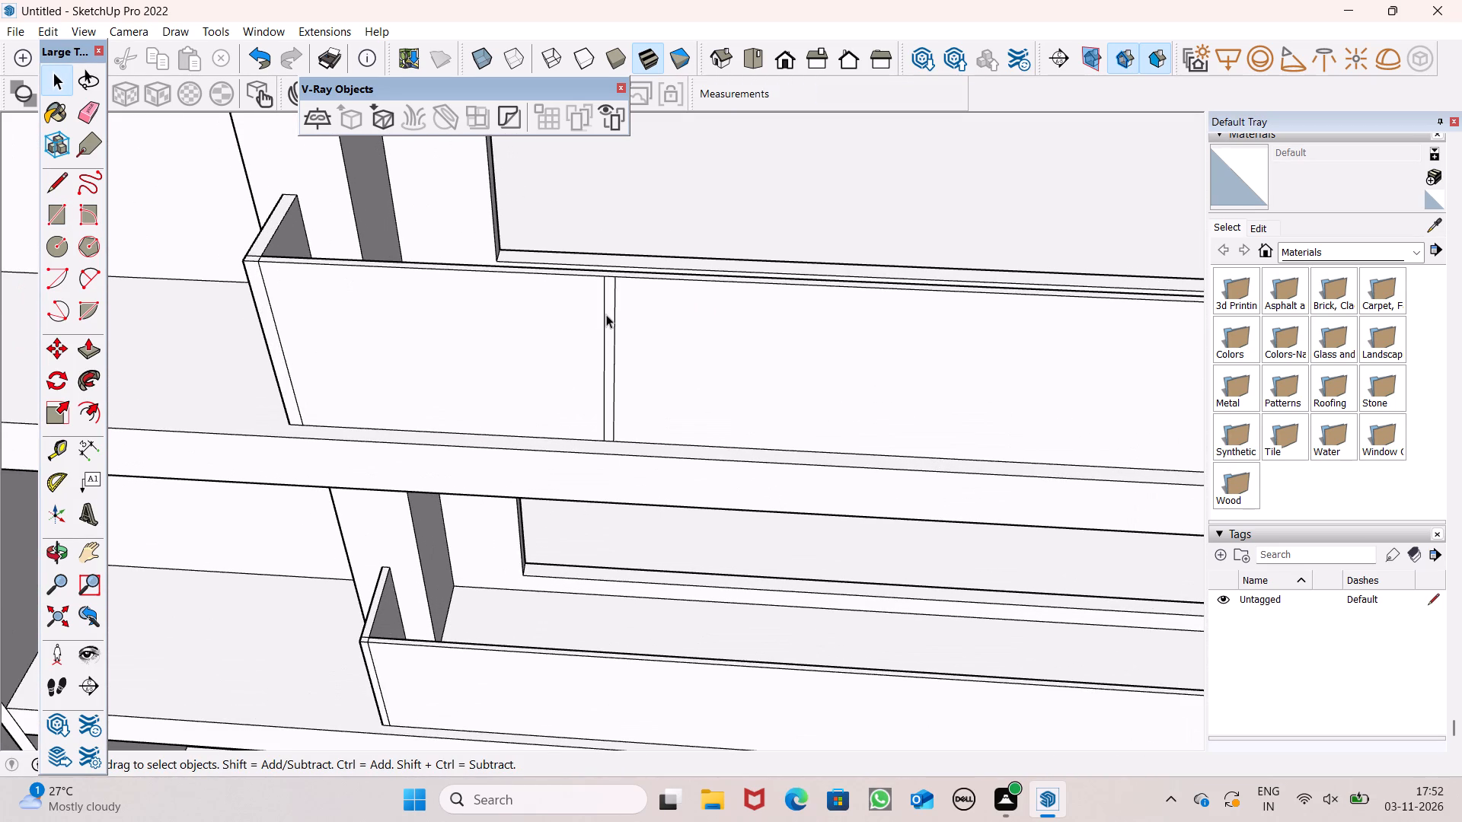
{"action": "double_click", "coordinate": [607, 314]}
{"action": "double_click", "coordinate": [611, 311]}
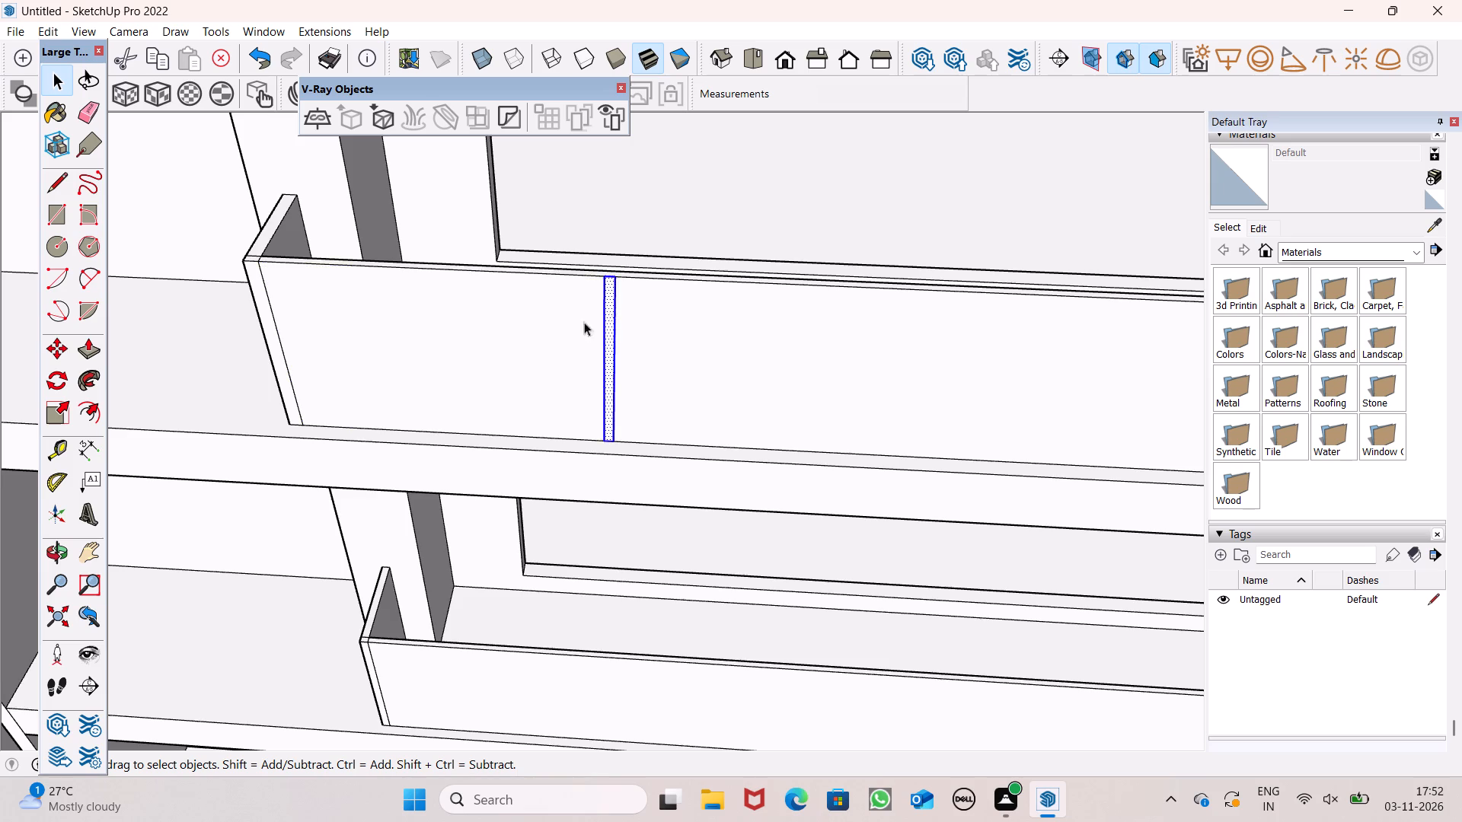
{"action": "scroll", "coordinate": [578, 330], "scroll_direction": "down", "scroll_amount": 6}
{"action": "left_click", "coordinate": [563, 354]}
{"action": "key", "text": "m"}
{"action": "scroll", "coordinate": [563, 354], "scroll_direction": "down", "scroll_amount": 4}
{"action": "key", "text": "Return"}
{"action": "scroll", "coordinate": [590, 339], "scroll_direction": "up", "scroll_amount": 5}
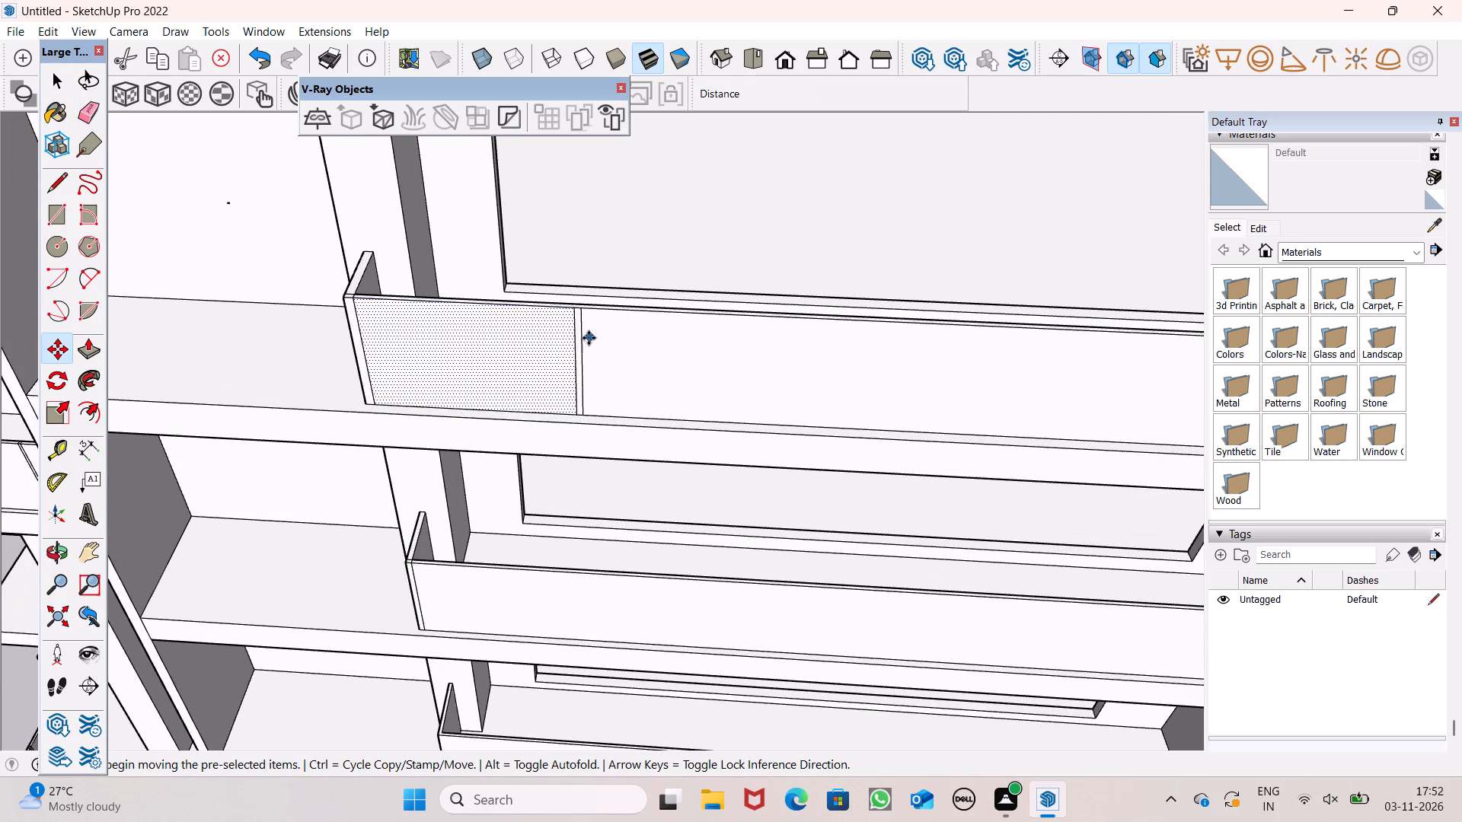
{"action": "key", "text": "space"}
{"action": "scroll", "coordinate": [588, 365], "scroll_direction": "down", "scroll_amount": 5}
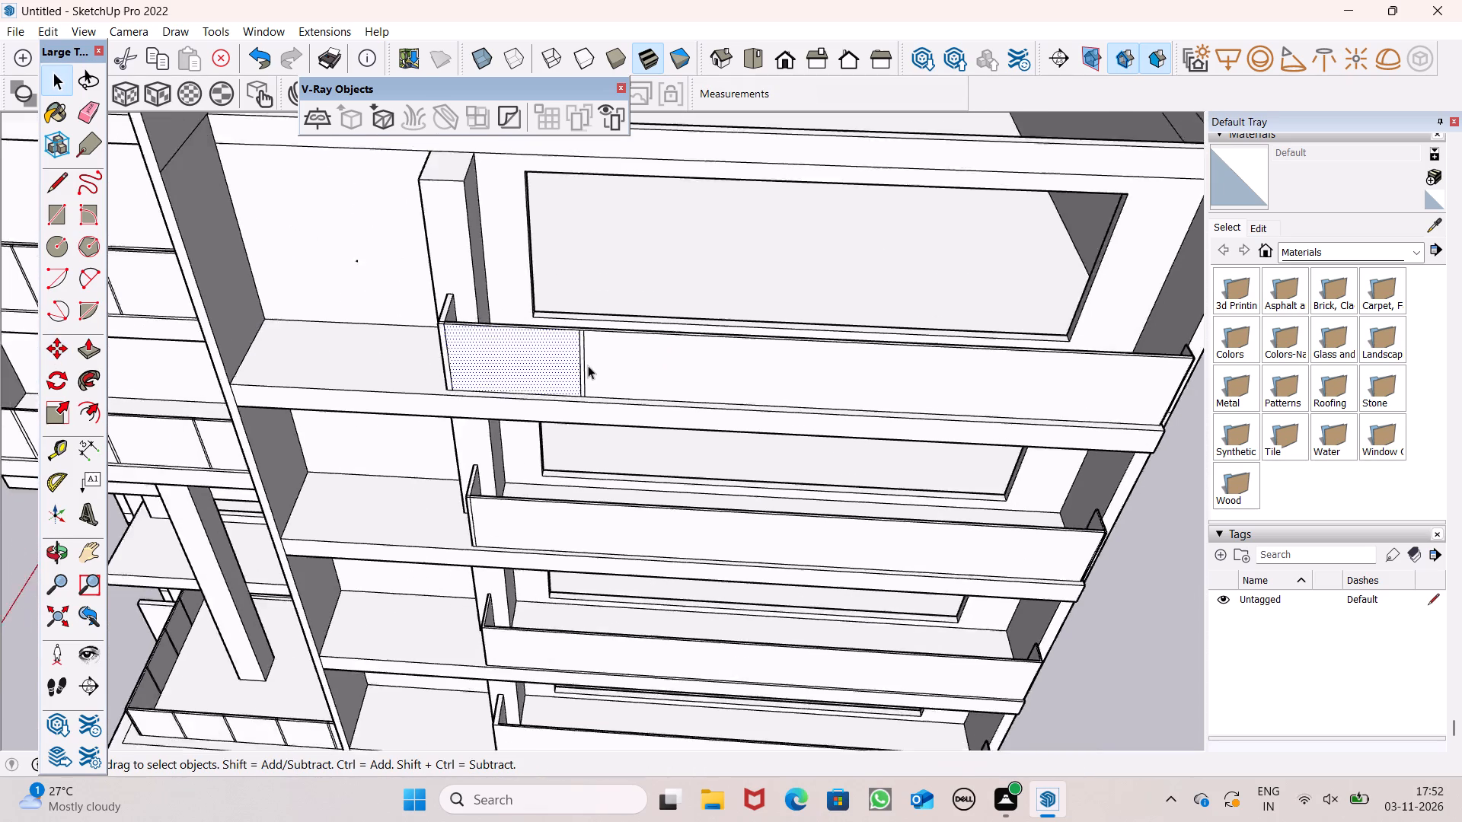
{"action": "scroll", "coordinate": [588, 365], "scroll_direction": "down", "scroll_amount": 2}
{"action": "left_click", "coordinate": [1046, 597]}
Copy the narrow strip horizontally along the topmost parapet at about 7' 3" spacing and array it *7.
{"action": "scroll", "coordinate": [519, 323], "scroll_direction": "up", "scroll_amount": 7}
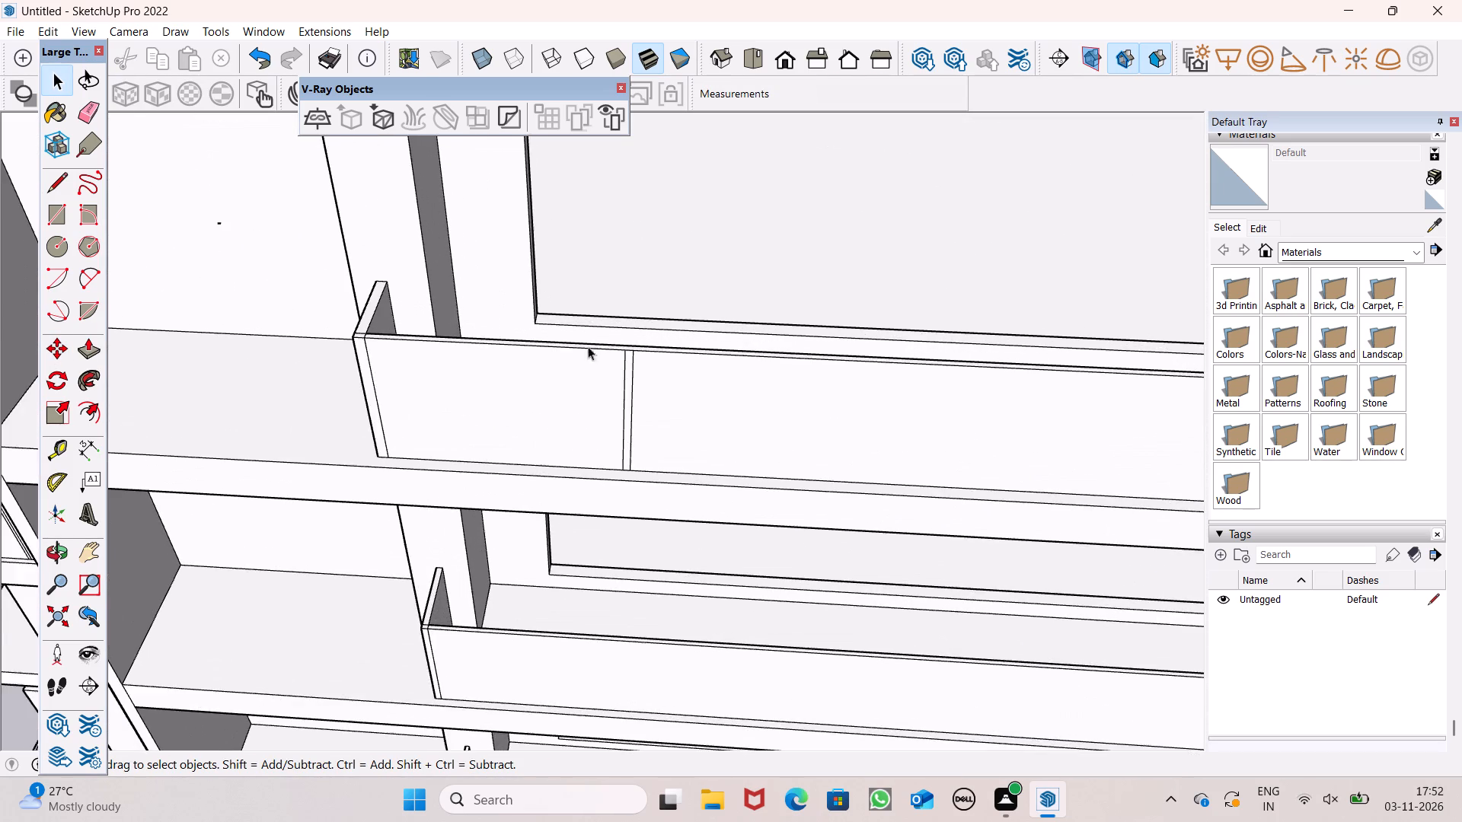
{"action": "scroll", "coordinate": [646, 365], "scroll_direction": "up", "scroll_amount": 3}
{"action": "double_click", "coordinate": [622, 365]}
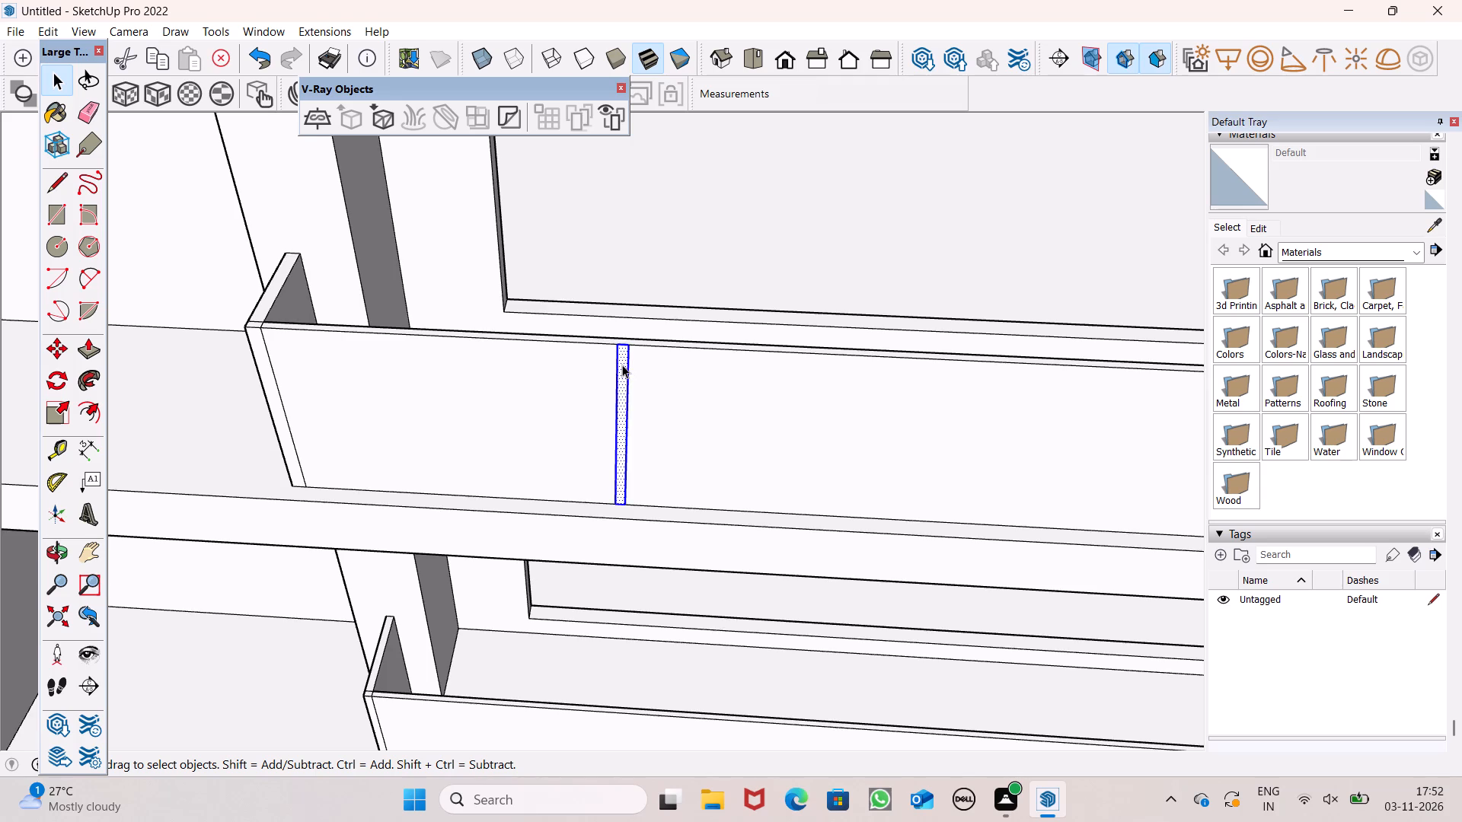
{"action": "scroll", "coordinate": [586, 345], "scroll_direction": "down", "scroll_amount": 6}
{"action": "scroll", "coordinate": [552, 407], "scroll_direction": "down", "scroll_amount": 7}
{"action": "key", "text": "m"}
{"action": "key", "text": "Return"}
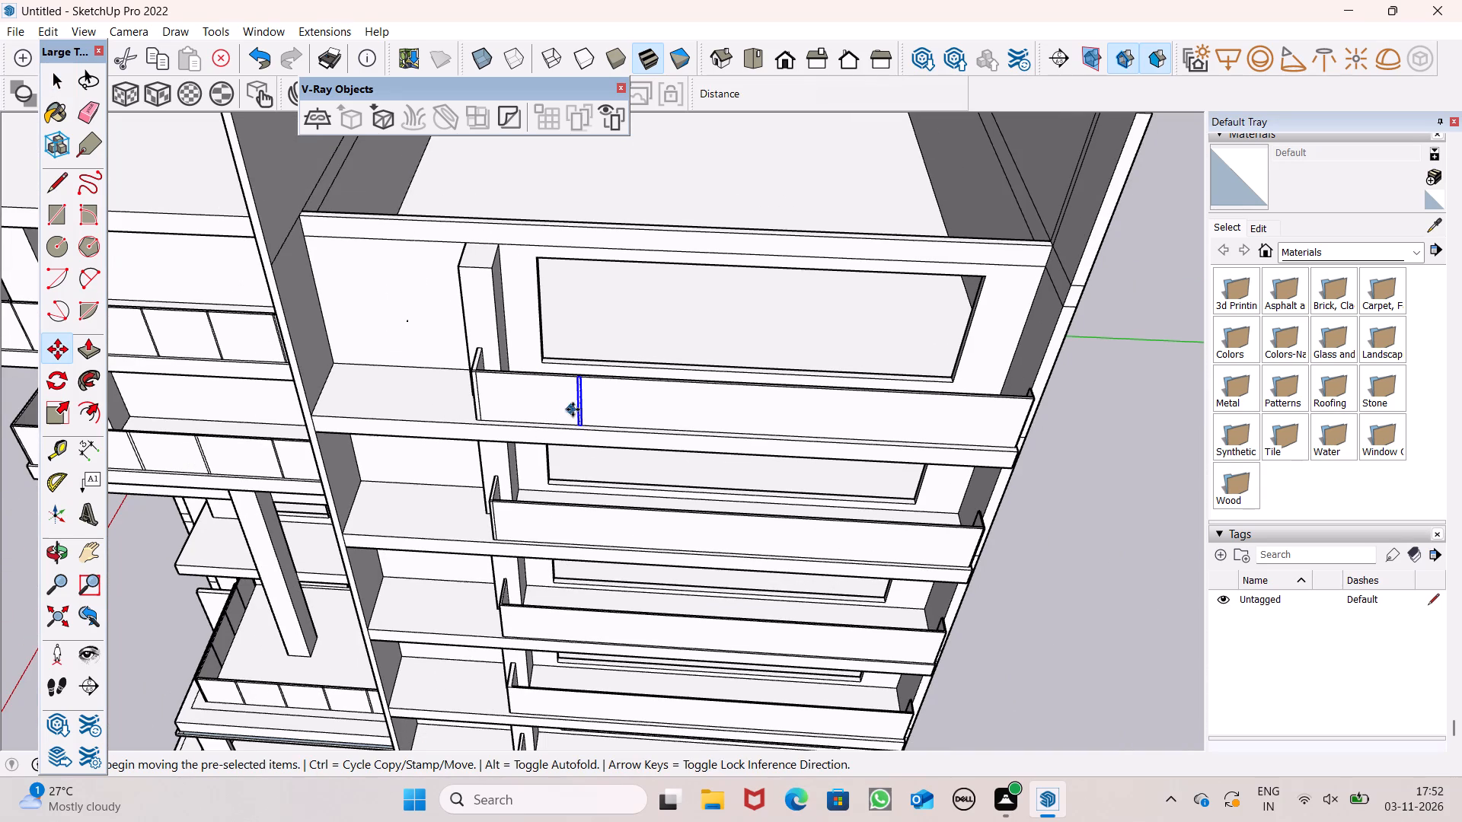
{"action": "left_click_drag", "start_coordinate": [583, 403], "coordinate": [676, 417]}
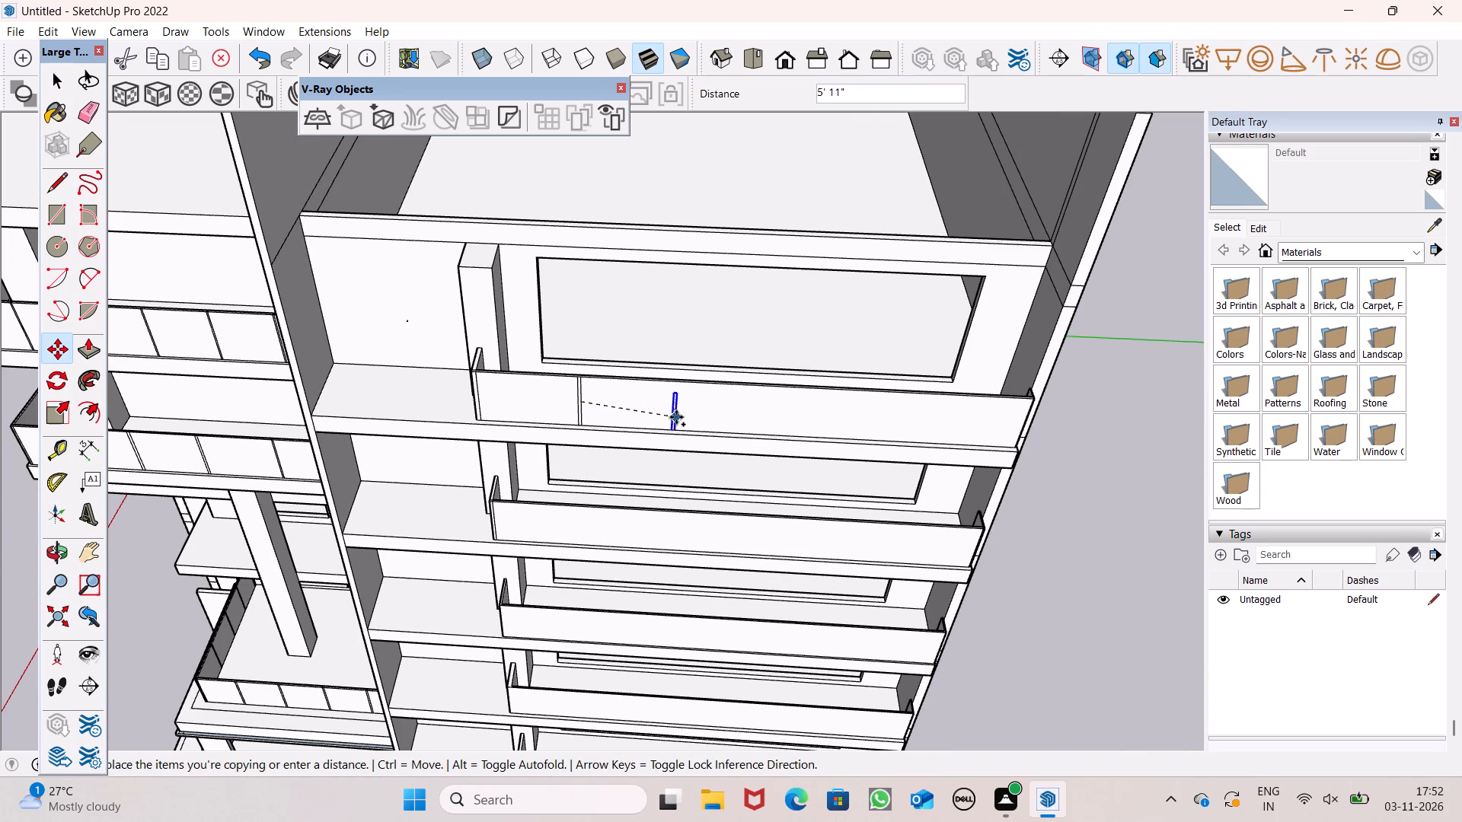
{"action": "left_click_drag", "start_coordinate": [676, 417], "coordinate": [698, 415]}
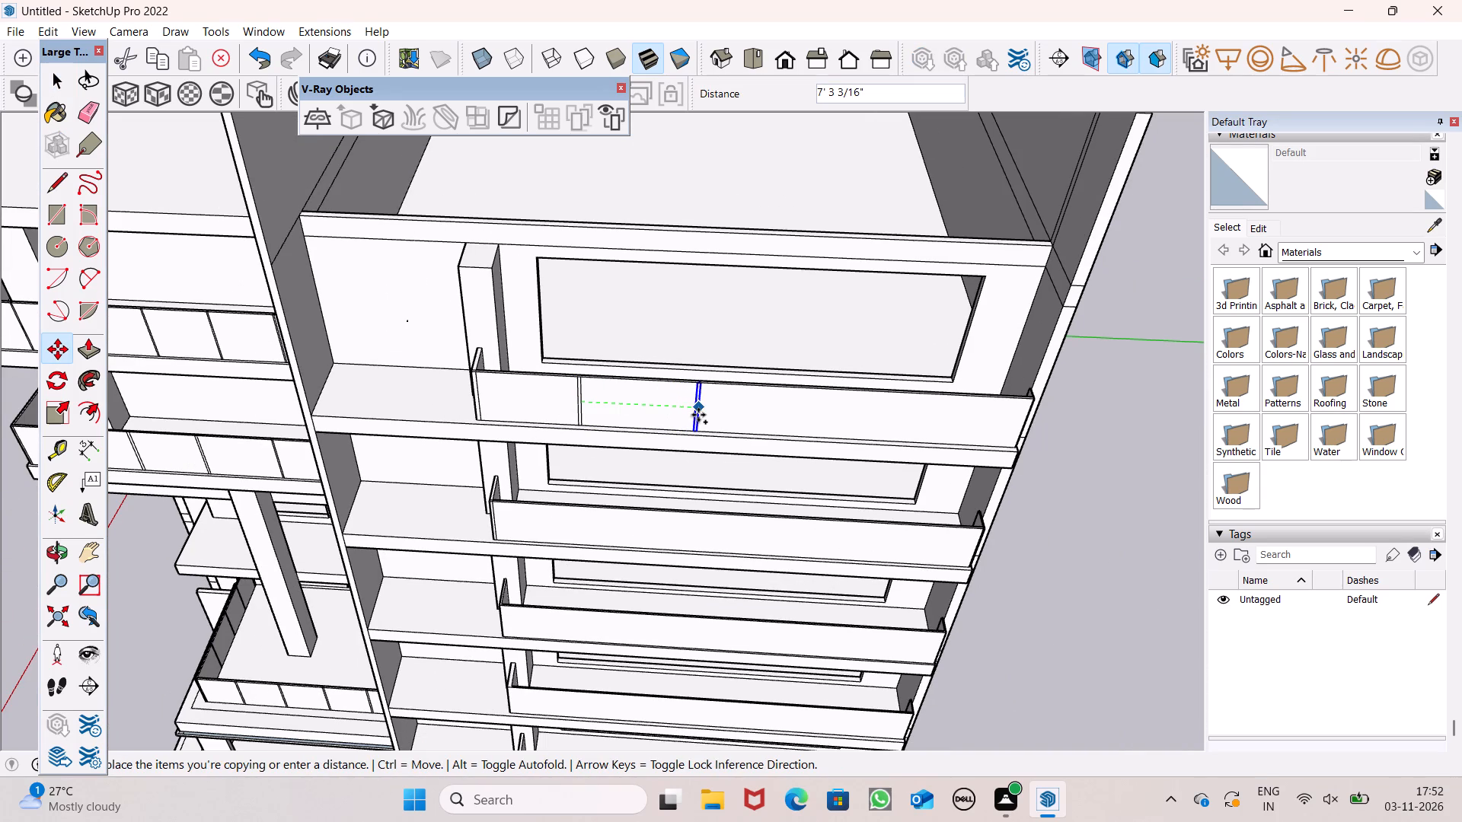
{"action": "left_click_drag", "start_coordinate": [698, 415], "coordinate": [699, 415]}
{"action": "key", "text": "shift+asterisk"}
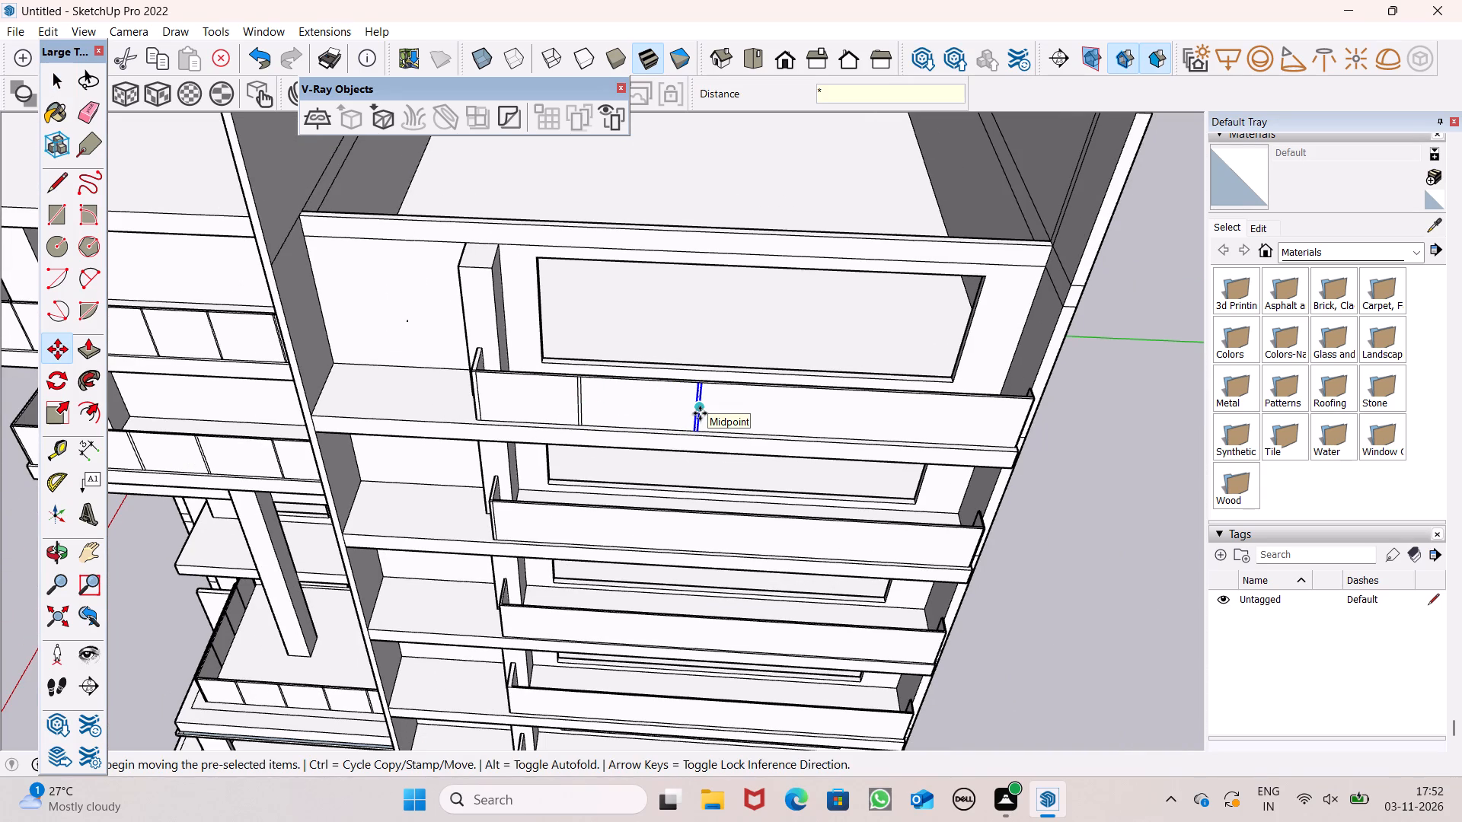
{"action": "key", "text": "7"}
{"action": "key", "text": "Return"}
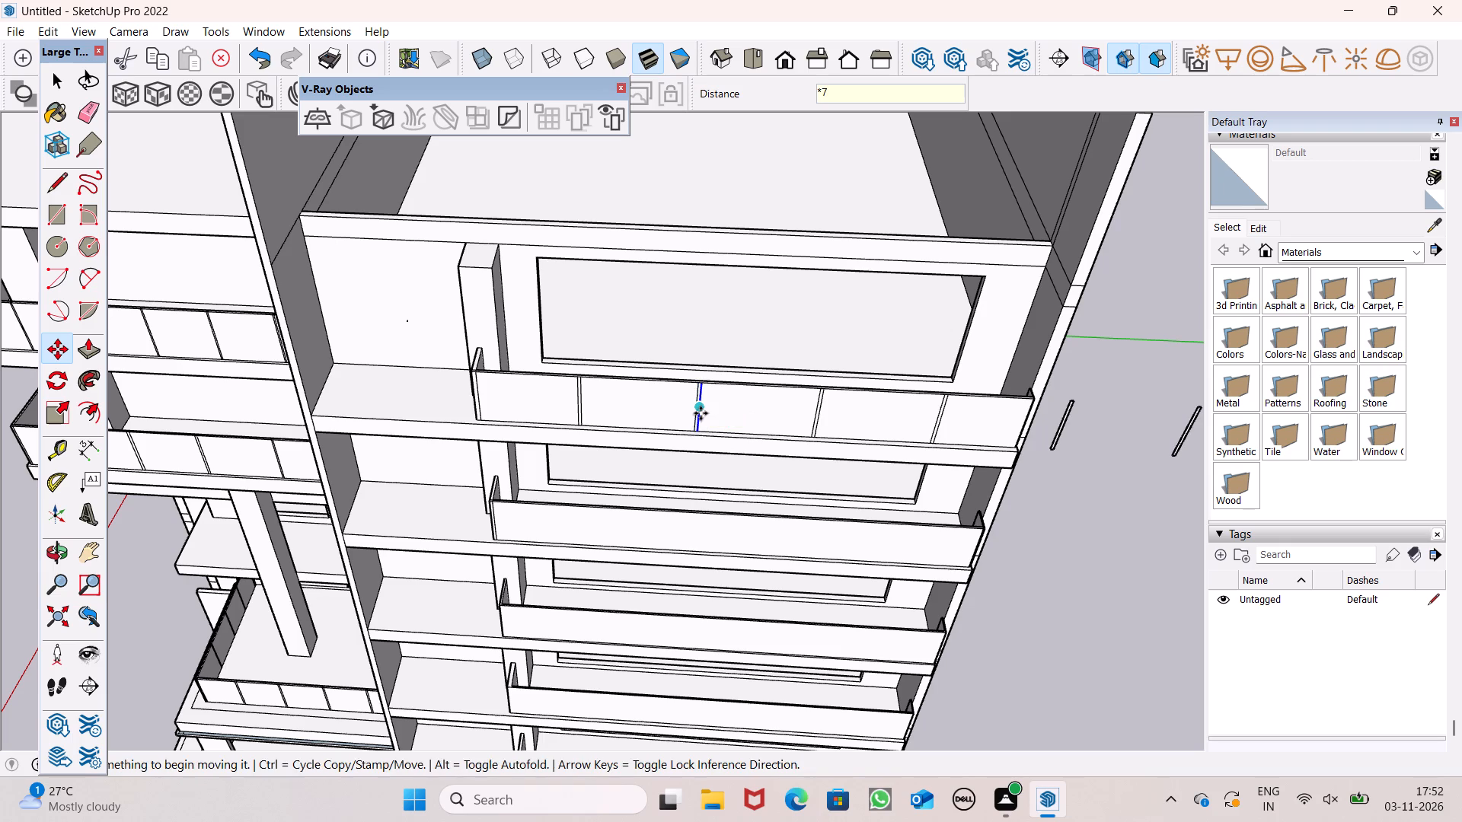
{"action": "key", "text": "space"}
Delete the surplus strip copies floating beyond the topmost parapet's right end.
{"action": "scroll", "coordinate": [743, 298], "scroll_direction": "down", "scroll_amount": 8}
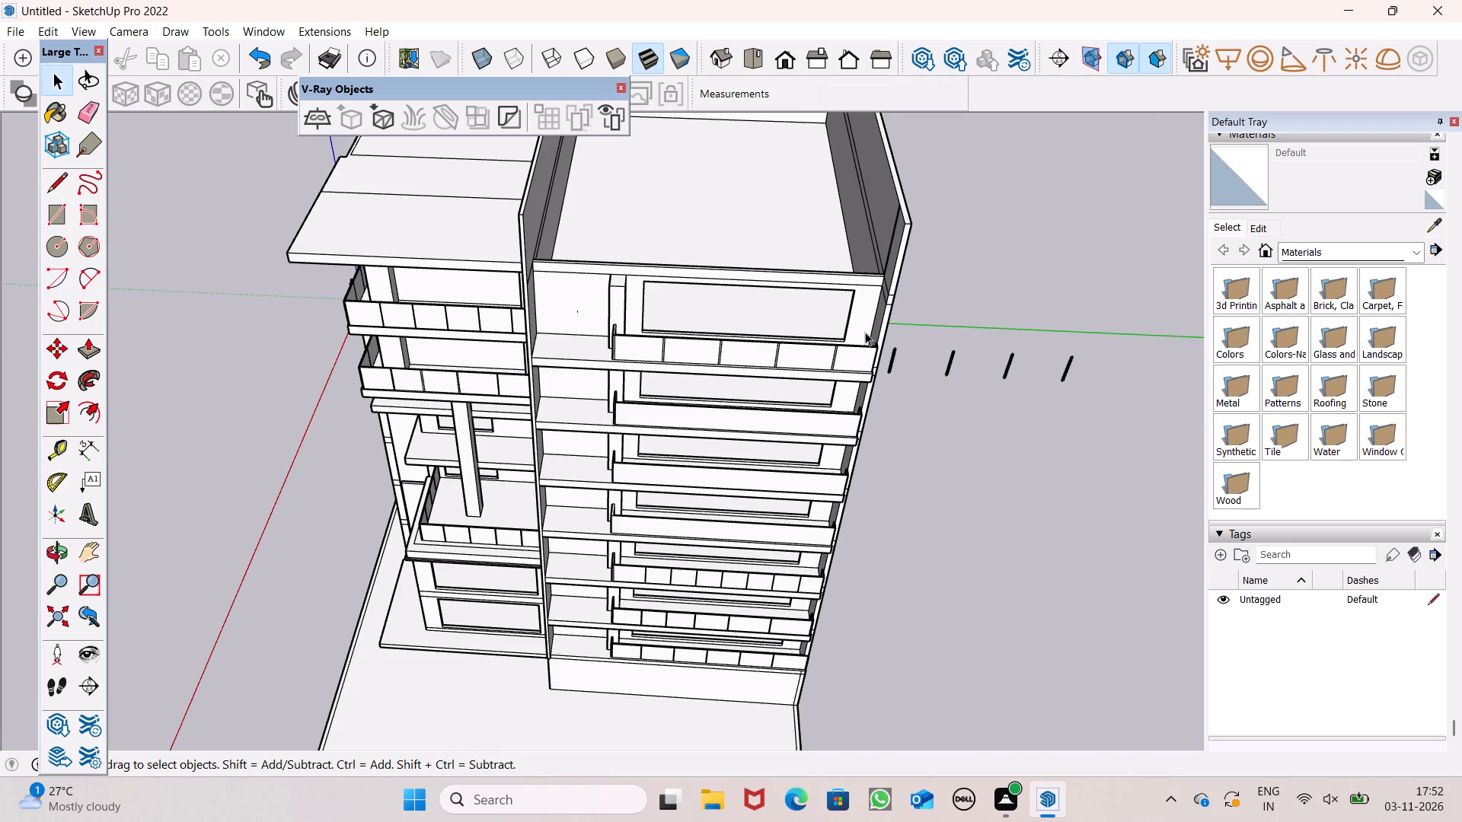
{"action": "scroll", "coordinate": [918, 362], "scroll_direction": "up", "scroll_amount": 7}
{"action": "left_click_drag", "start_coordinate": [819, 295], "coordinate": [845, 448]}
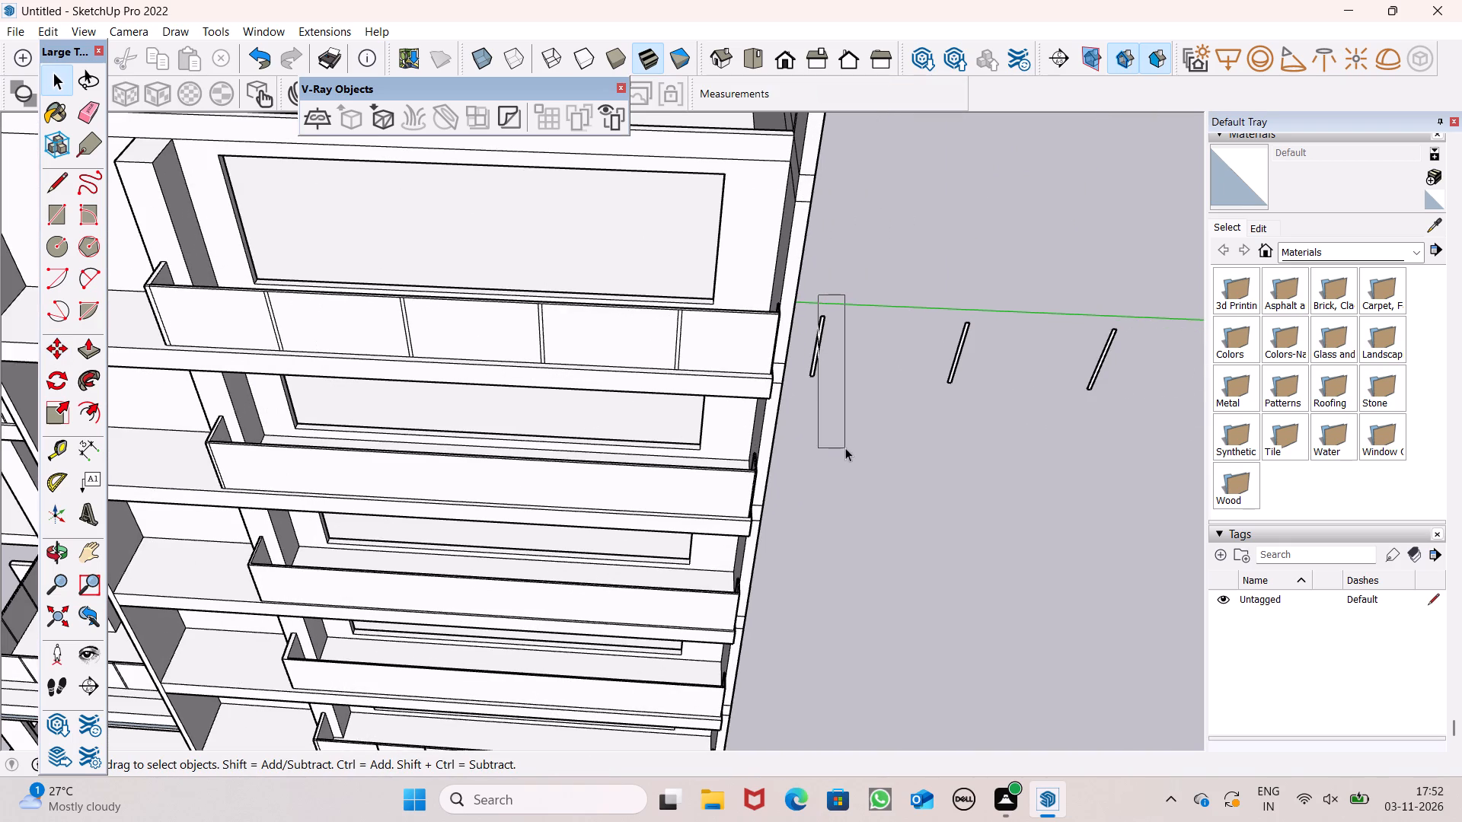
{"action": "left_click_drag", "start_coordinate": [812, 298], "coordinate": [901, 464]}
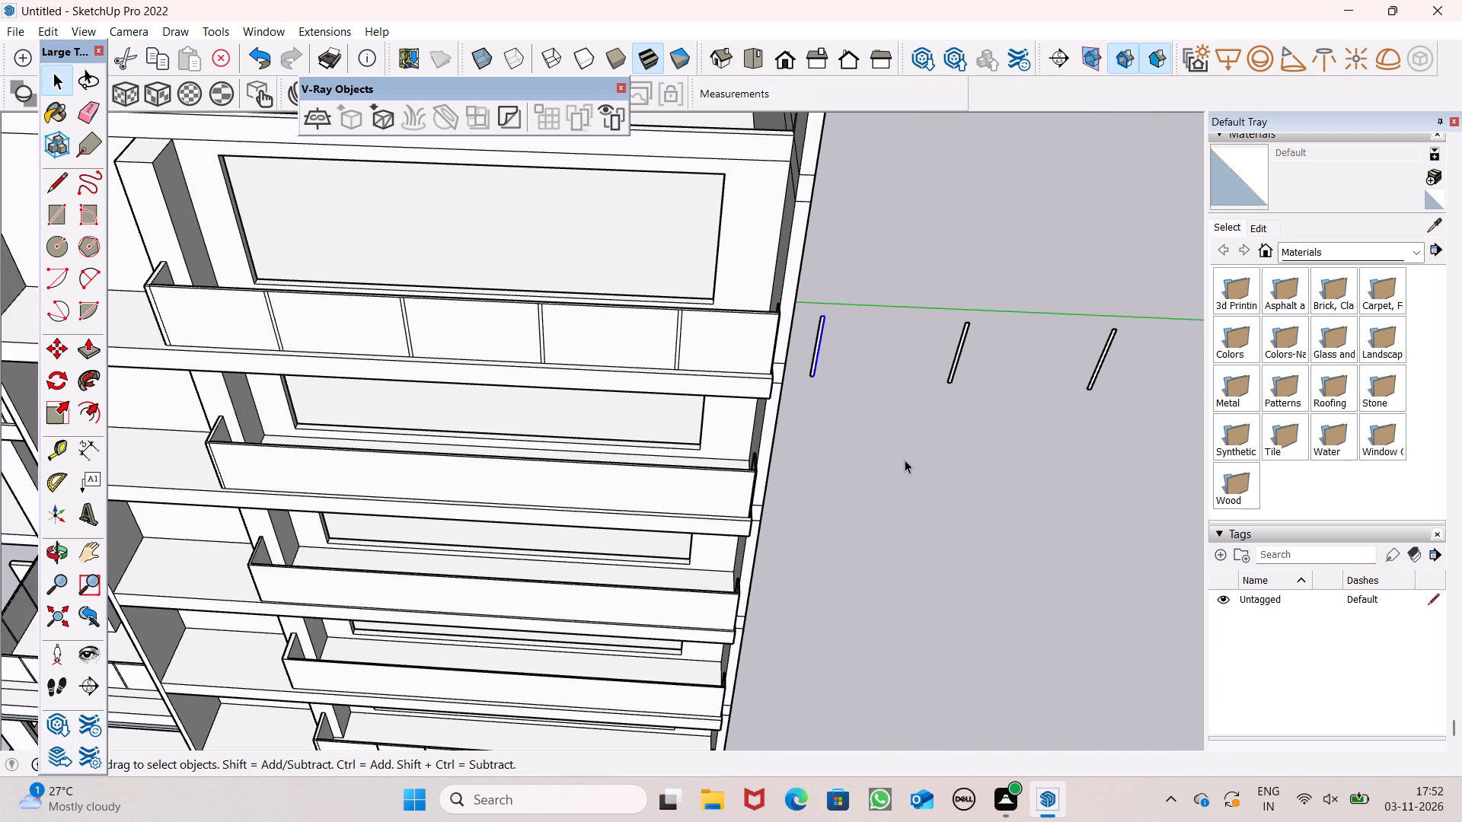
{"action": "key", "text": "Delete"}
{"action": "left_click_drag", "start_coordinate": [811, 296], "coordinate": [812, 370]}
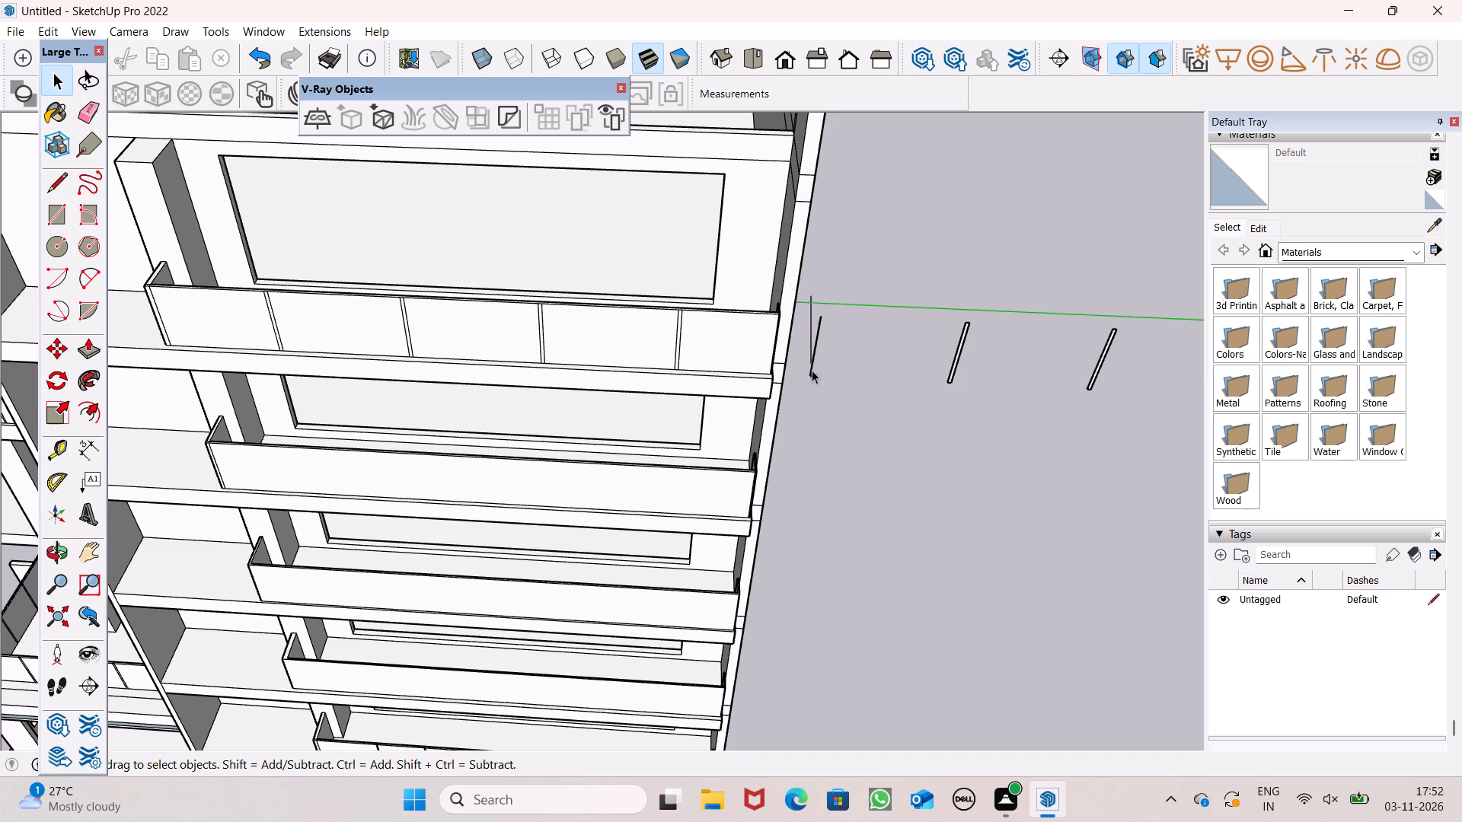
{"action": "left_click_drag", "start_coordinate": [812, 370], "coordinate": [866, 427]}
{"action": "left_click_drag", "start_coordinate": [803, 295], "coordinate": [809, 333]}
{"action": "left_click_drag", "start_coordinate": [809, 333], "coordinate": [868, 425]}
{"action": "key", "text": "Delete"}
{"action": "left_click_drag", "start_coordinate": [921, 283], "coordinate": [957, 352]}
{"action": "left_click_drag", "start_coordinate": [957, 352], "coordinate": [1160, 466]}
{"action": "key", "text": "Delete"}
{"action": "scroll", "coordinate": [851, 356], "scroll_direction": "down", "scroll_amount": 8}
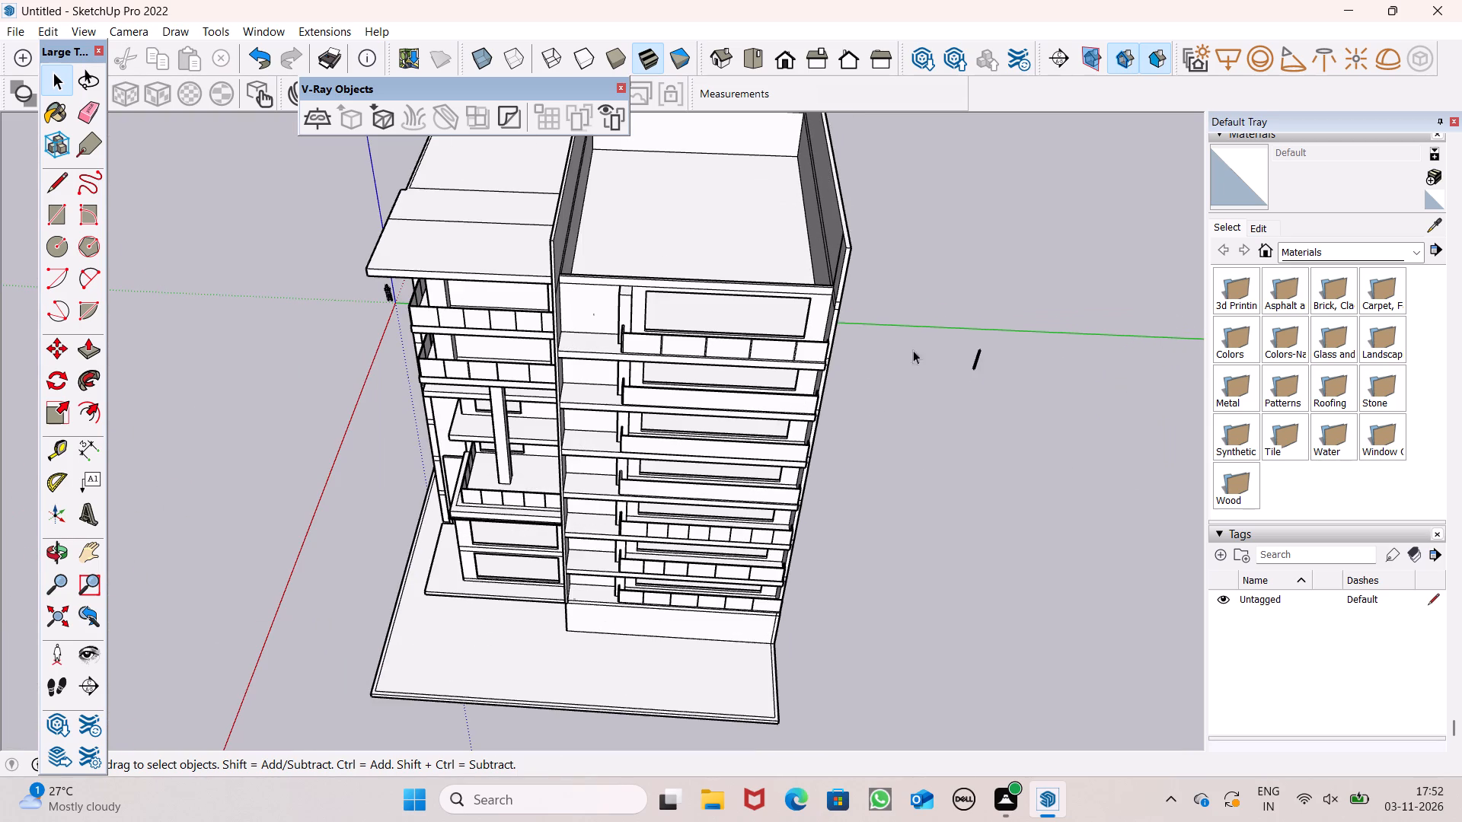
{"action": "left_click_drag", "start_coordinate": [966, 315], "coordinate": [1006, 408]}
{"action": "key", "text": "Delete"}
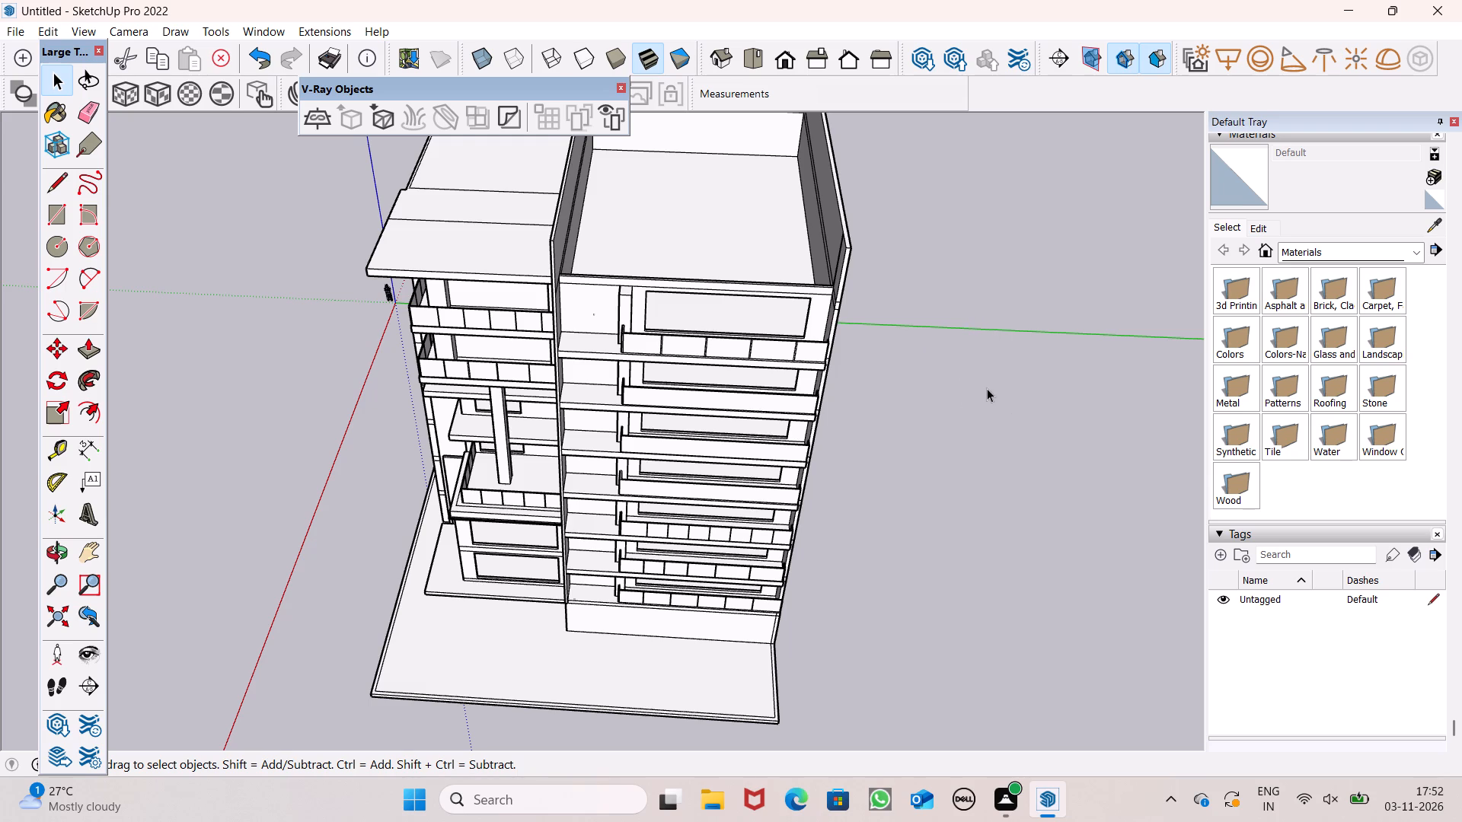
Draw a full-height rectangle about 1 7/16" wide and 4' tall on the second-from-top parapet's front face, near its left end.
{"action": "scroll", "coordinate": [987, 388], "scroll_direction": "down", "scroll_amount": 4}
{"action": "scroll", "coordinate": [830, 355], "scroll_direction": "up", "scroll_amount": 9}
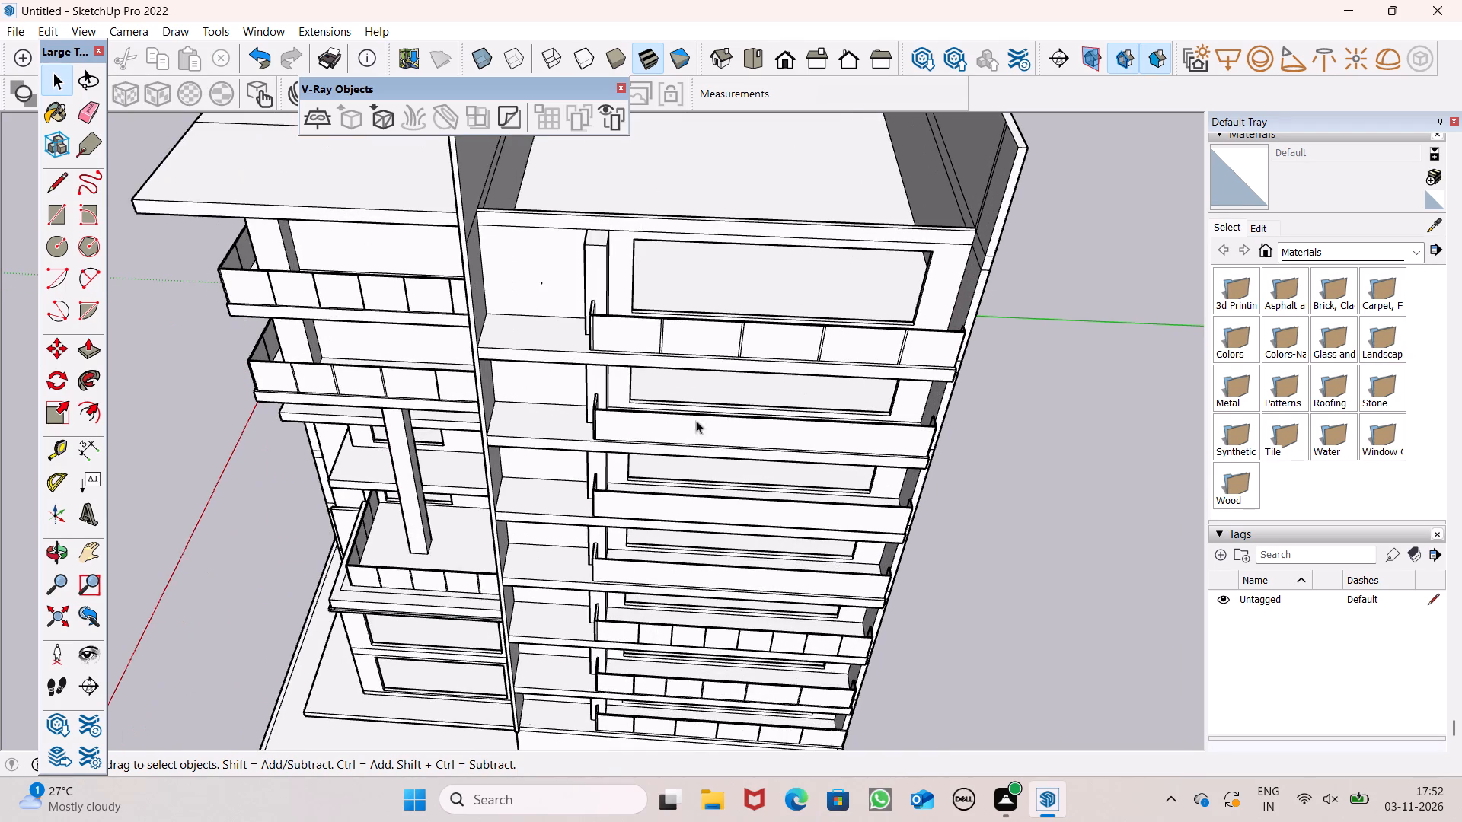
{"action": "scroll", "coordinate": [576, 492], "scroll_direction": "up", "scroll_amount": 2}
{"action": "left_click", "coordinate": [59, 225]}
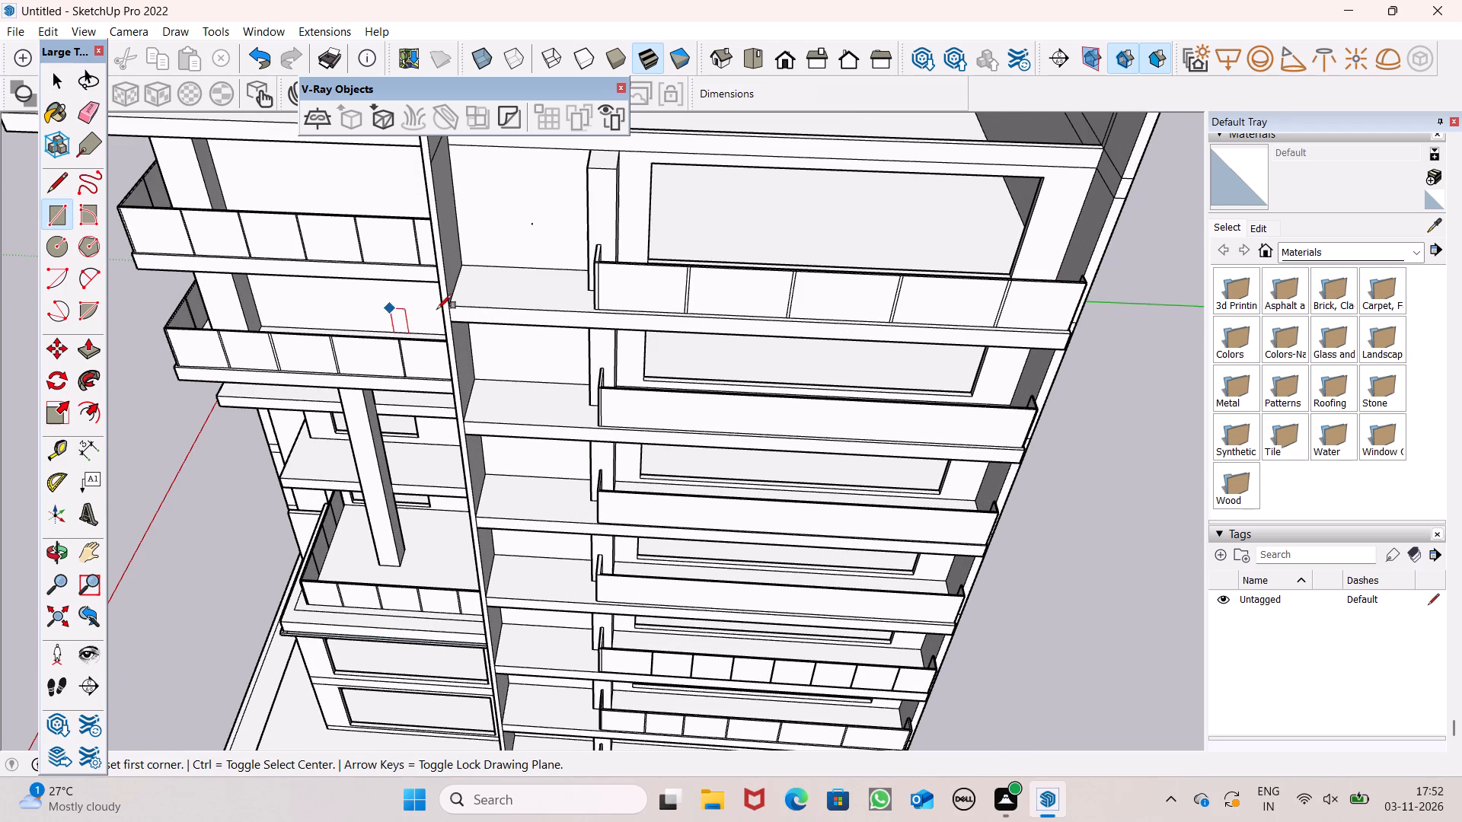
{"action": "scroll", "coordinate": [653, 416], "scroll_direction": "up", "scroll_amount": 5}
{"action": "scroll", "coordinate": [722, 404], "scroll_direction": "up", "scroll_amount": 5}
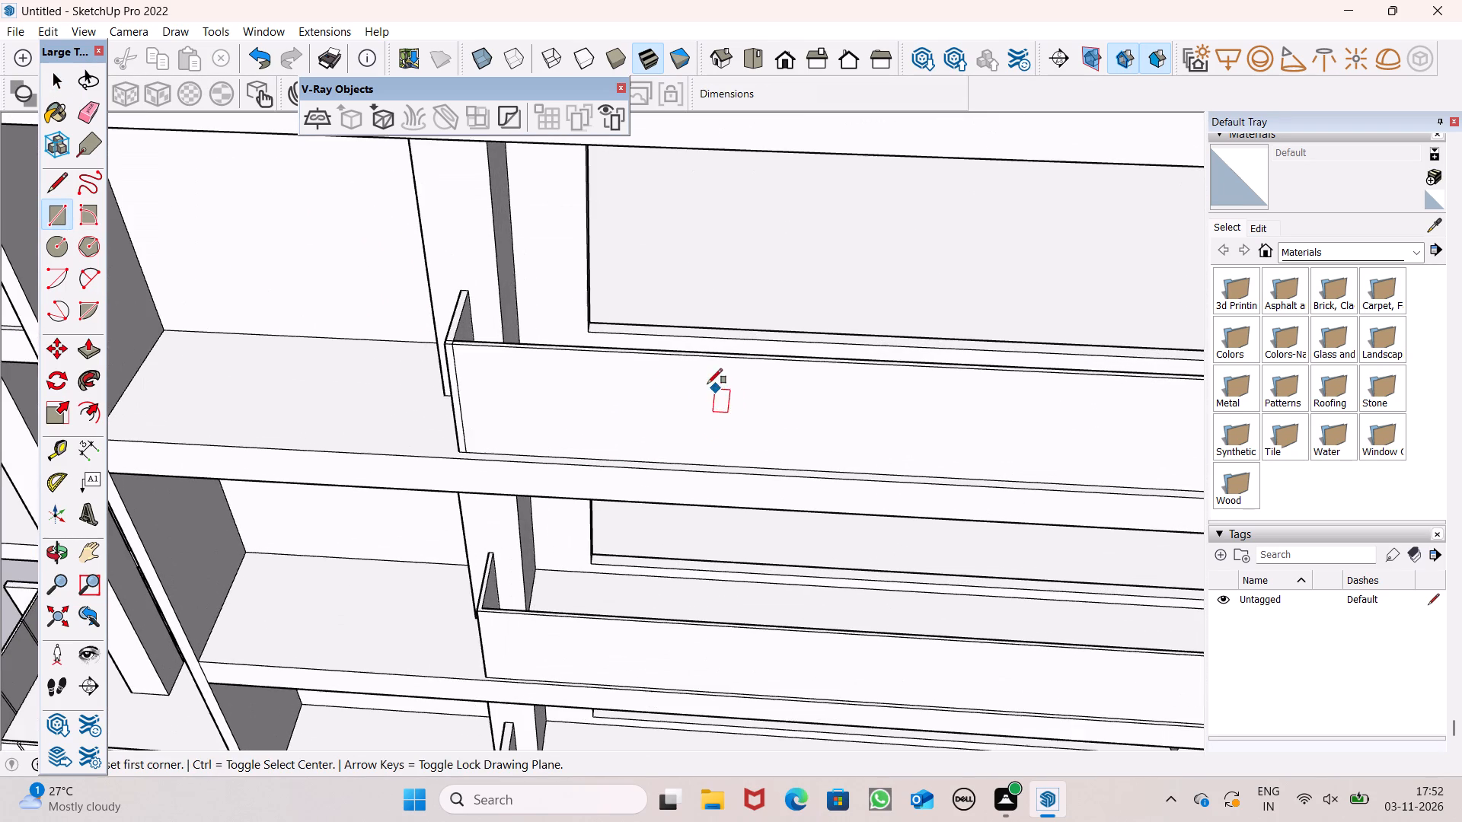
{"action": "left_click", "coordinate": [711, 358]}
{"action": "scroll", "coordinate": [711, 367], "scroll_direction": "down", "scroll_amount": 7}
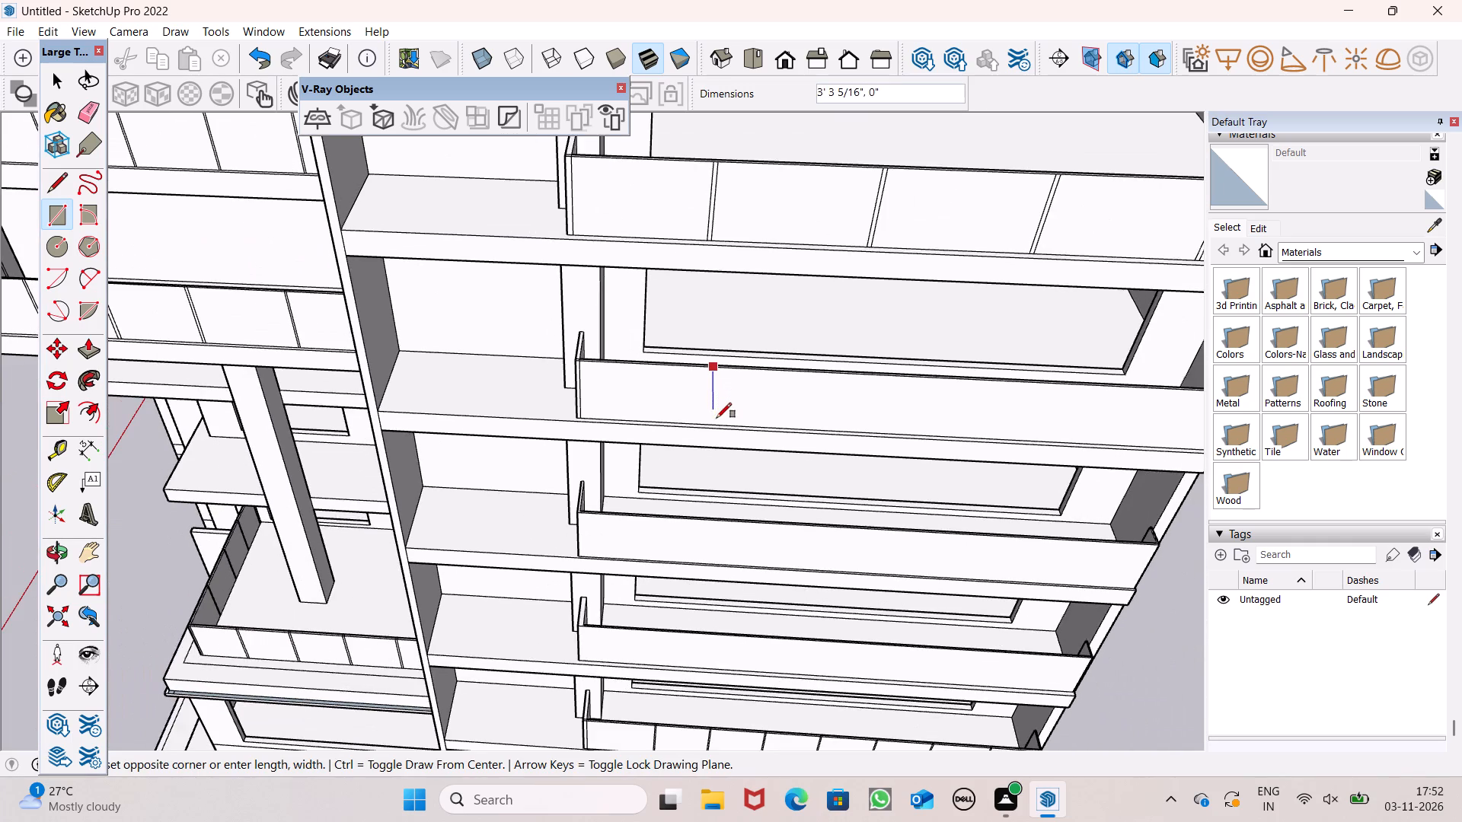
{"action": "scroll", "coordinate": [717, 419], "scroll_direction": "up", "scroll_amount": 8}
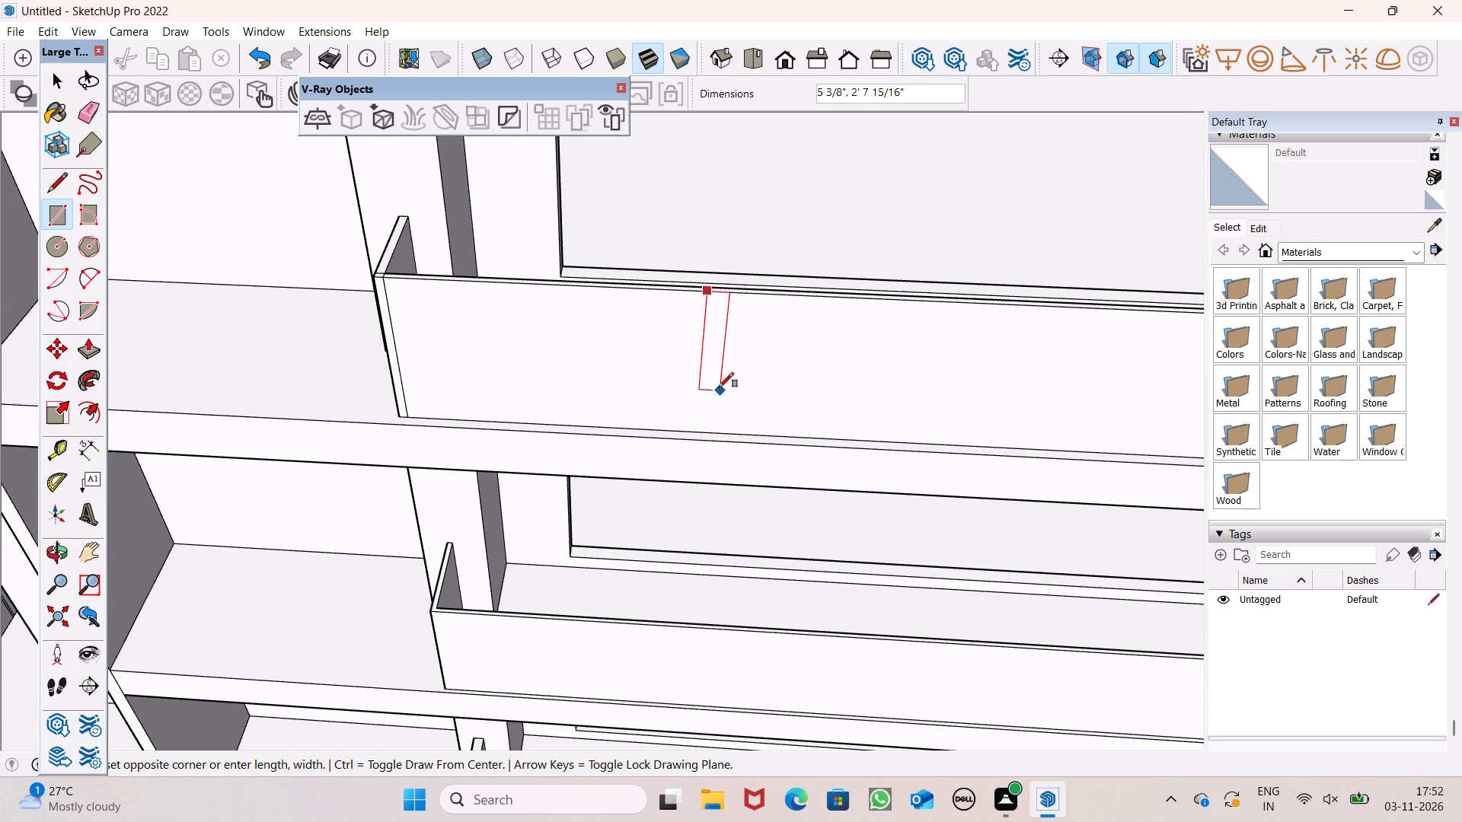
{"action": "scroll", "coordinate": [718, 387], "scroll_direction": "down", "scroll_amount": 4}
{"action": "scroll", "coordinate": [717, 417], "scroll_direction": "up", "scroll_amount": 2}
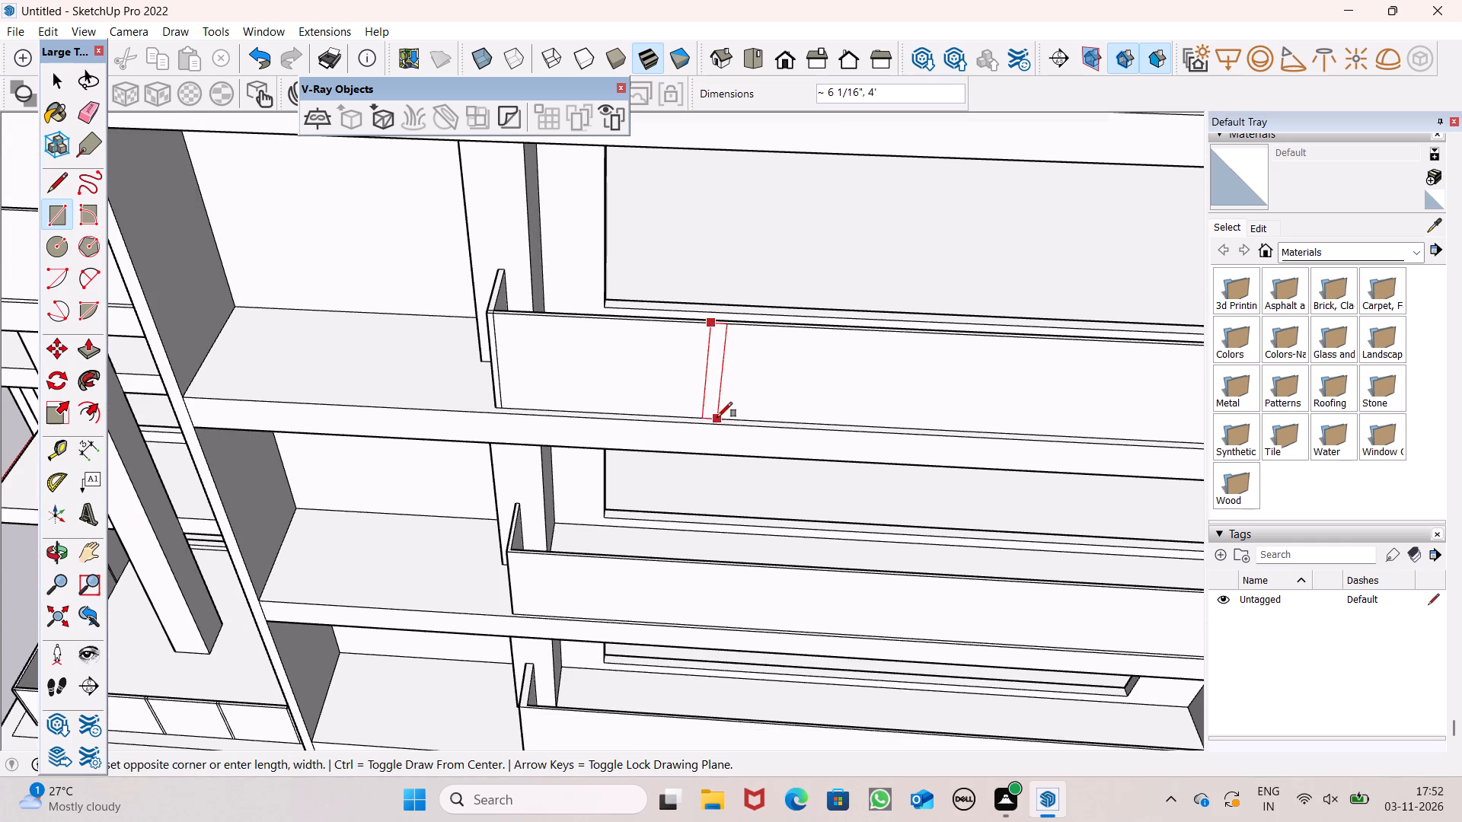
{"action": "scroll", "coordinate": [717, 417], "scroll_direction": "up", "scroll_amount": 7}
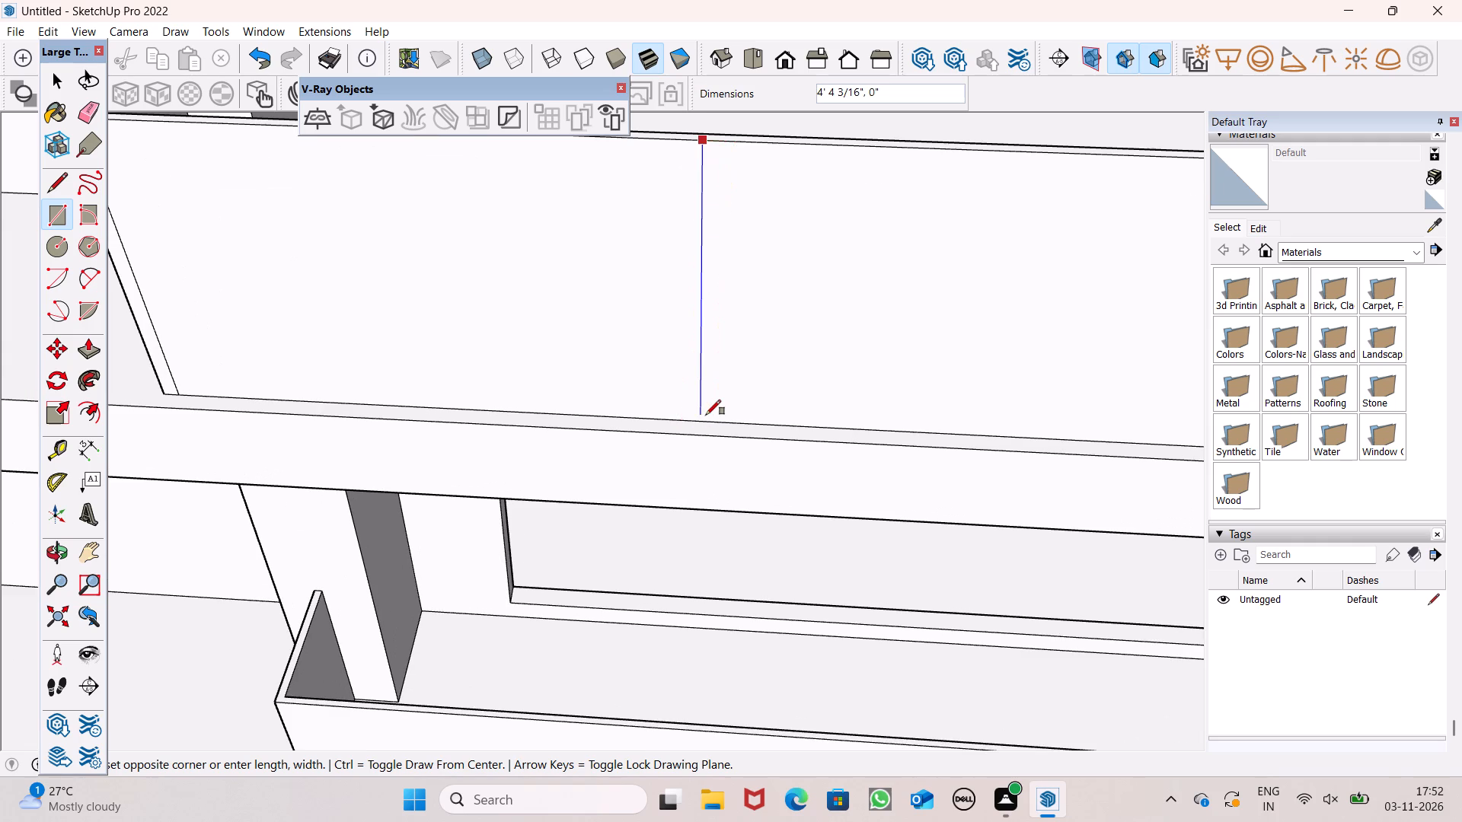
{"action": "scroll", "coordinate": [700, 415], "scroll_direction": "up", "scroll_amount": 6}
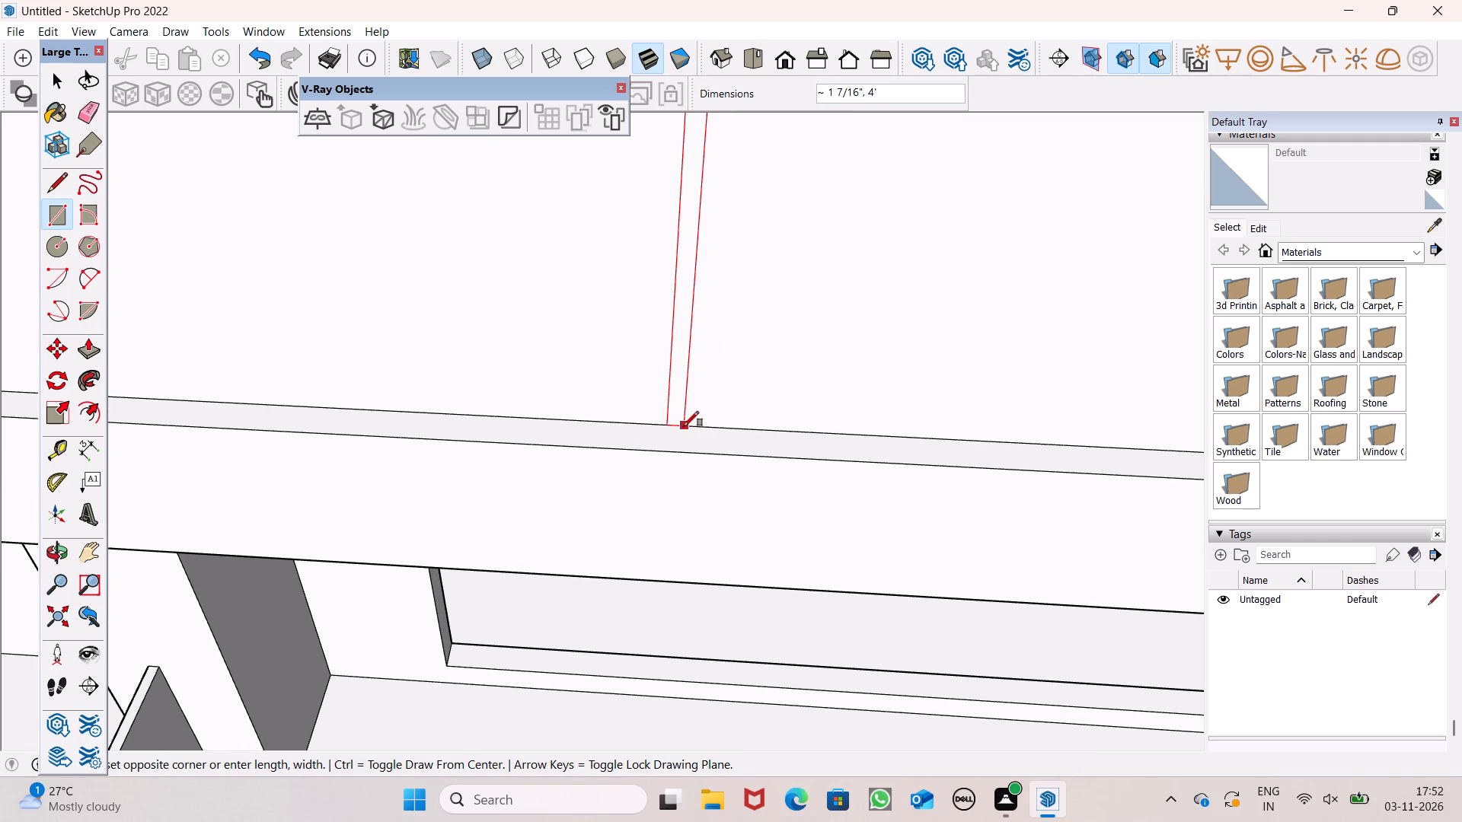
{"action": "left_click", "coordinate": [684, 426]}
{"action": "scroll", "coordinate": [687, 427], "scroll_direction": "up", "scroll_amount": 1}
{"action": "scroll", "coordinate": [690, 429], "scroll_direction": "down", "scroll_amount": 7}
{"action": "key", "text": "space"}
{"action": "scroll", "coordinate": [554, 428], "scroll_direction": "down", "scroll_amount": 6}
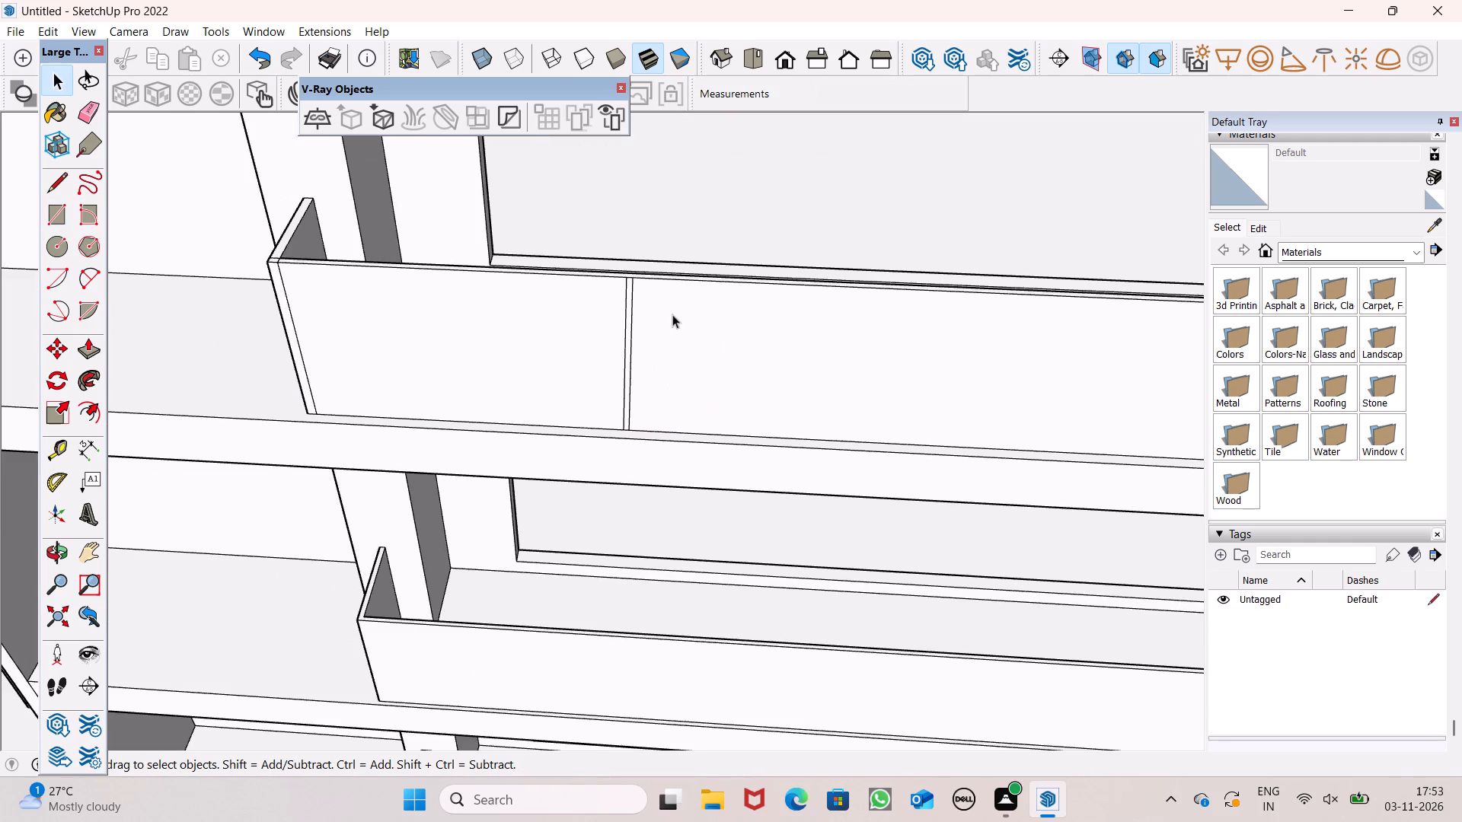
Copy the narrow strip horizontally along the second-from-top parapet at about 6' spacing and array it *5.
{"action": "scroll", "coordinate": [662, 295], "scroll_direction": "up", "scroll_amount": 5}
{"action": "double_click", "coordinate": [608, 306]}
{"action": "scroll", "coordinate": [512, 371], "scroll_direction": "down", "scroll_amount": 6}
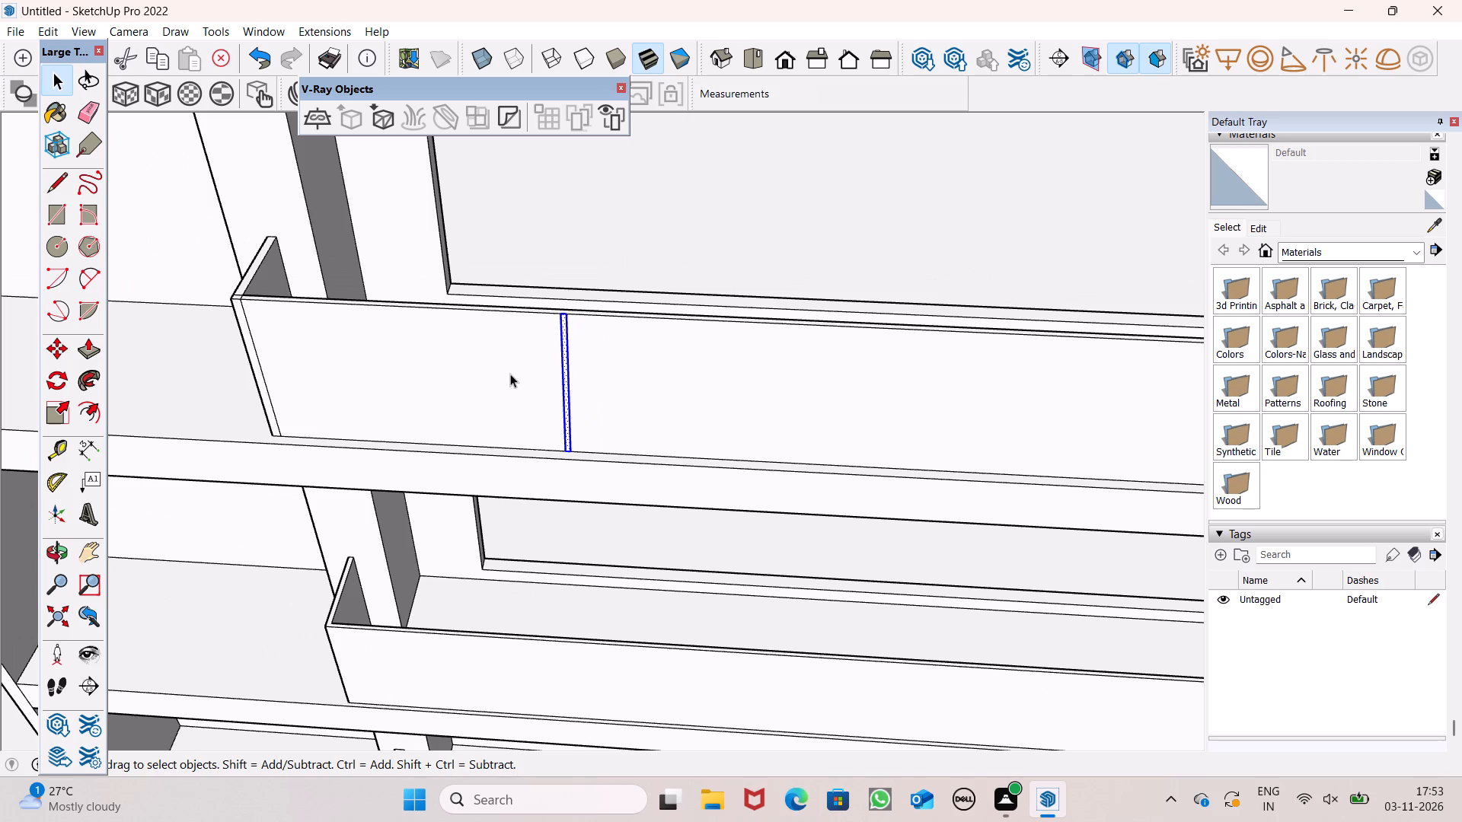
{"action": "key", "text": "m"}
{"action": "key", "text": "Return"}
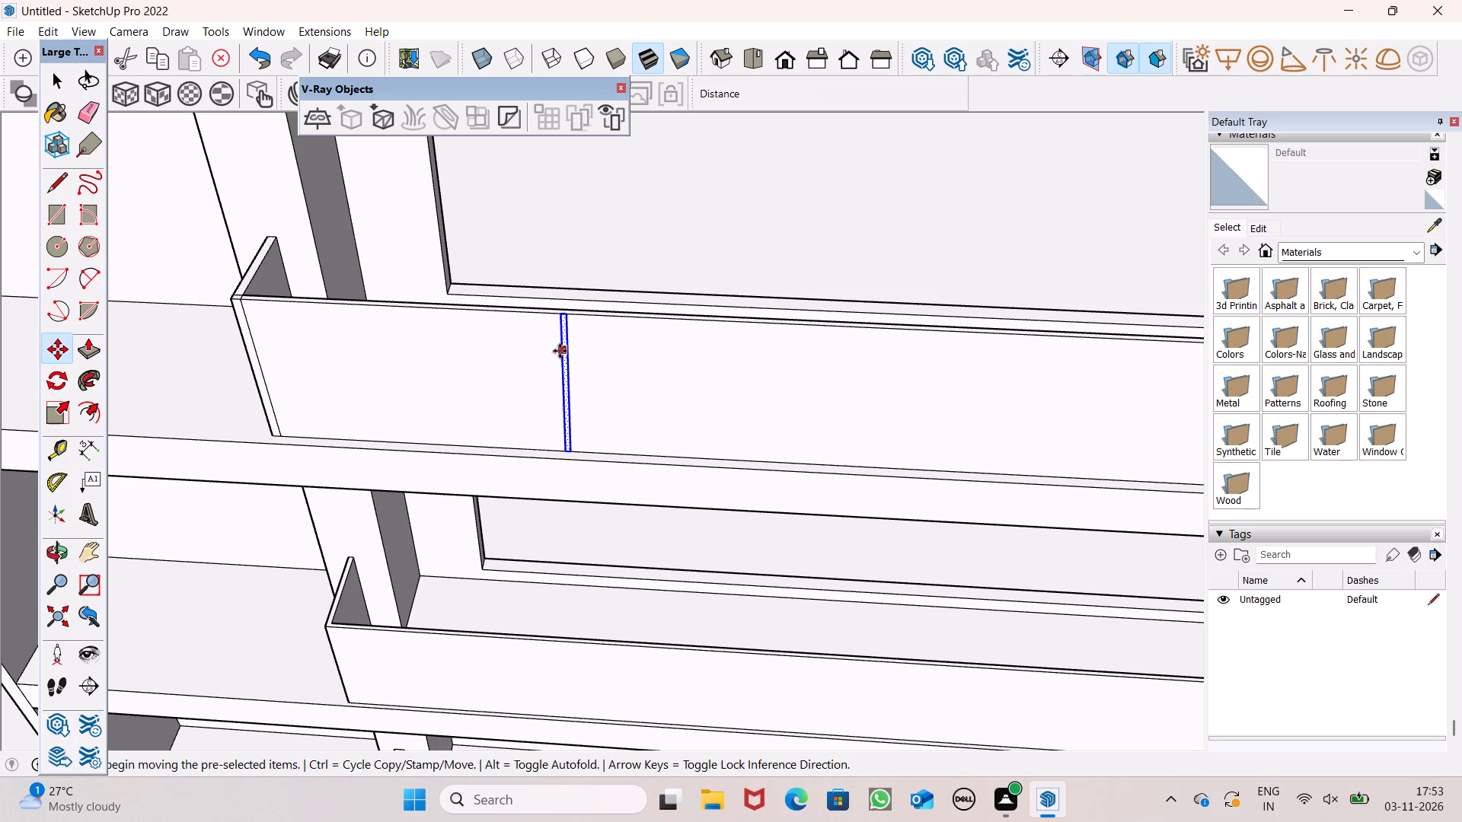
{"action": "left_click_drag", "start_coordinate": [567, 351], "coordinate": [754, 370]}
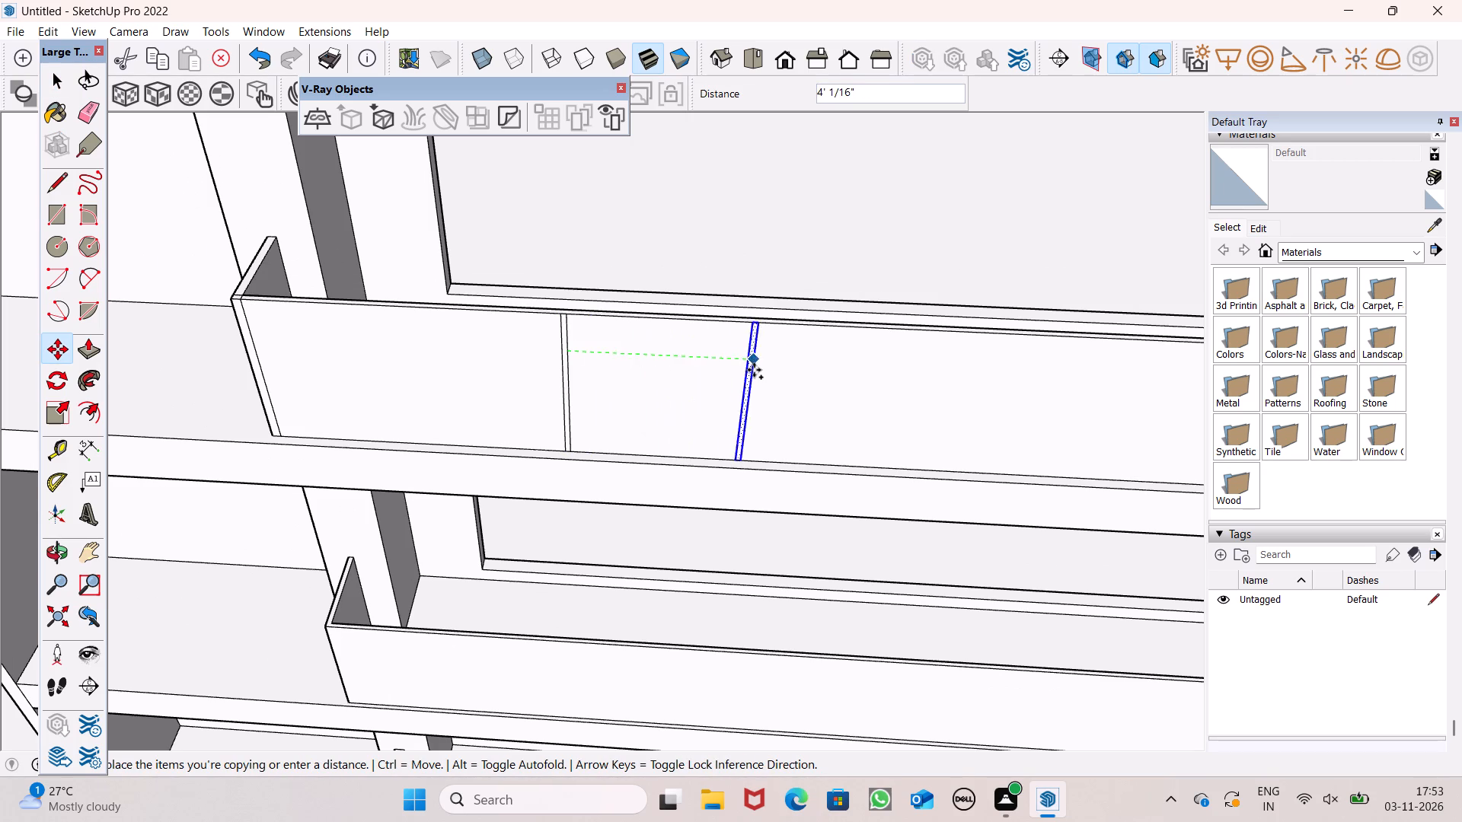
{"action": "left_click_drag", "start_coordinate": [754, 370], "coordinate": [849, 363]}
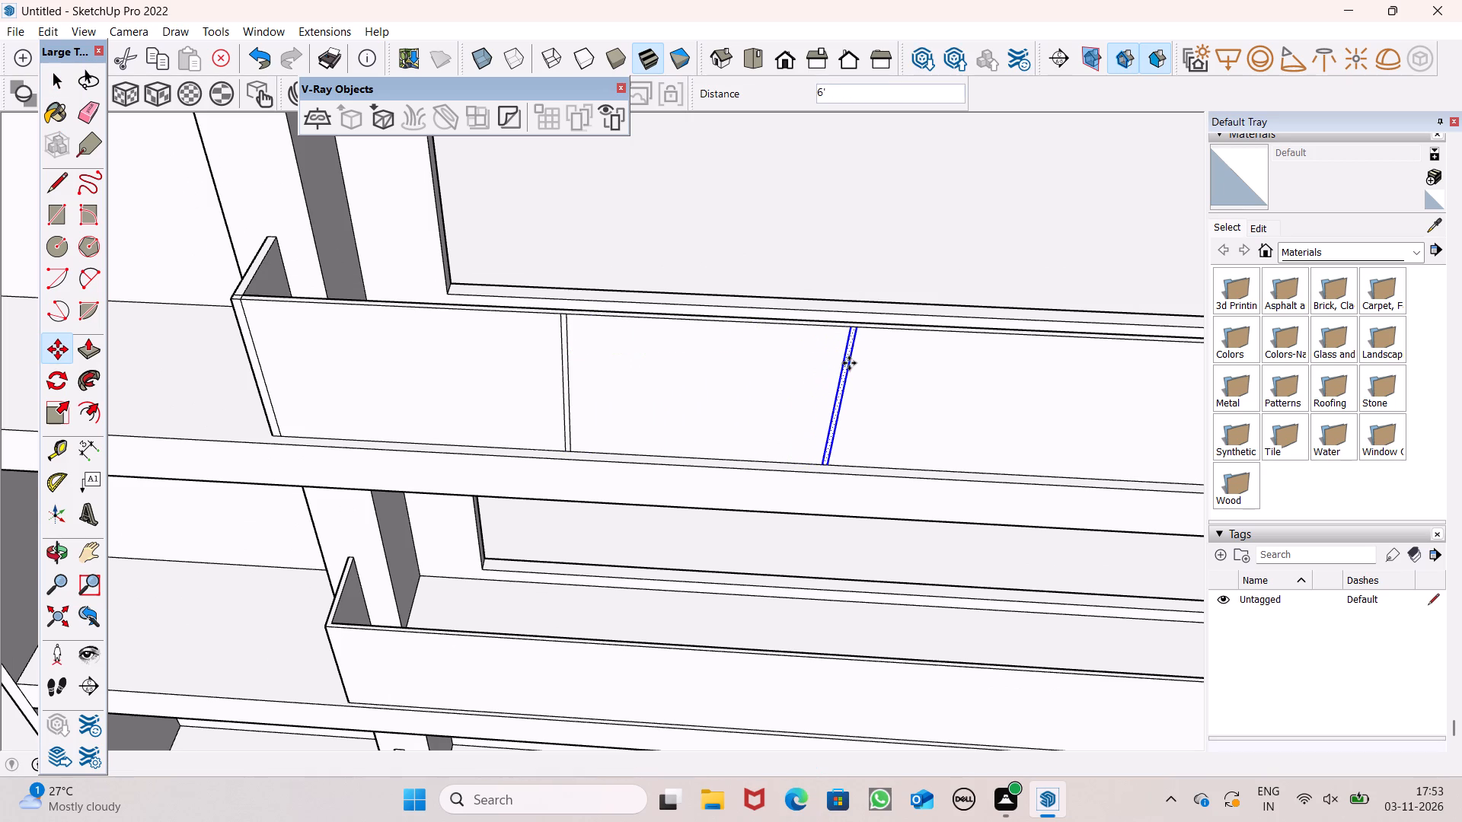
{"action": "key", "text": "shift+asterisk"}
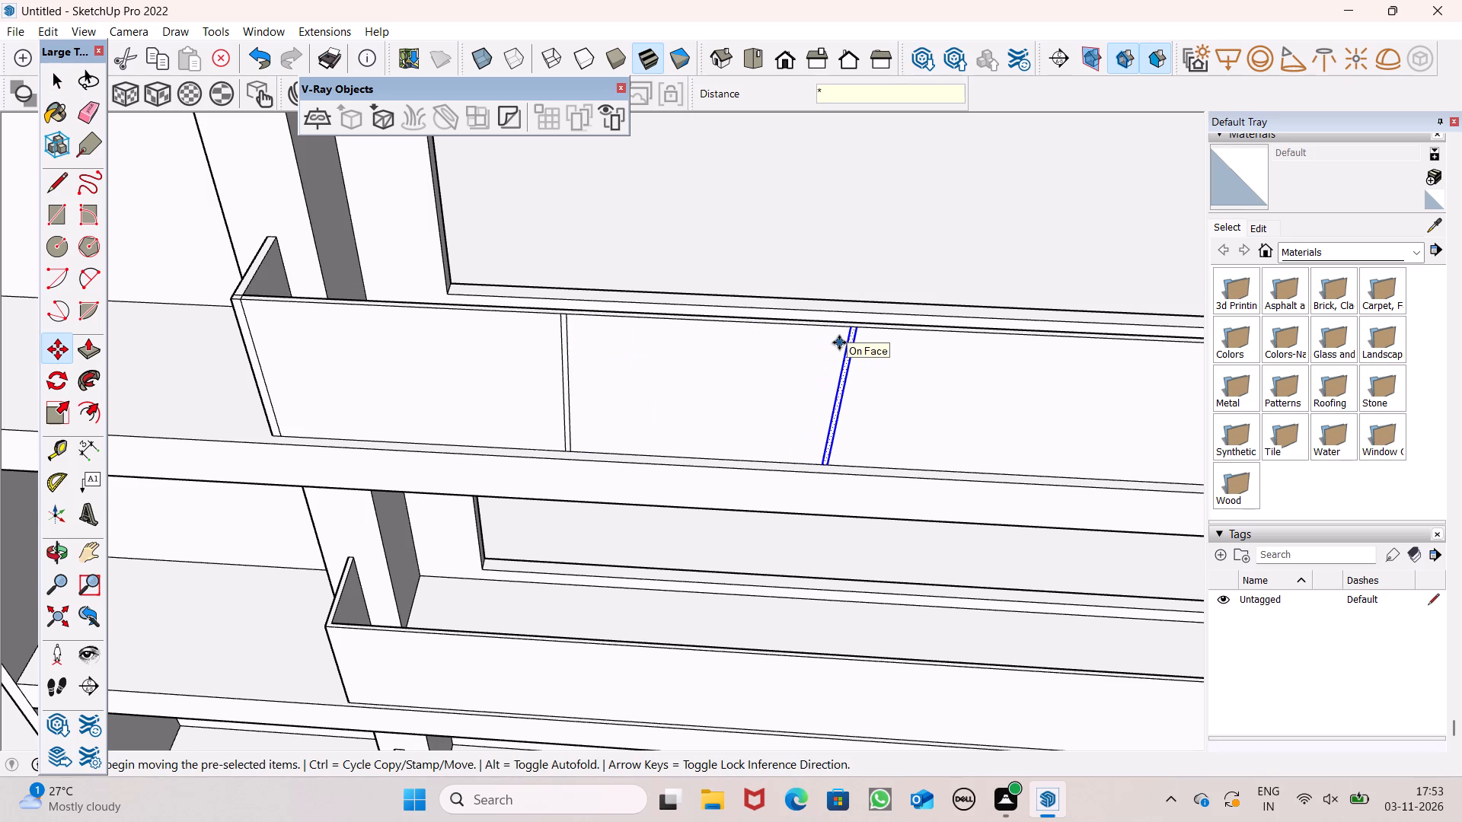
{"action": "key", "text": "5"}
{"action": "key", "text": "Return"}
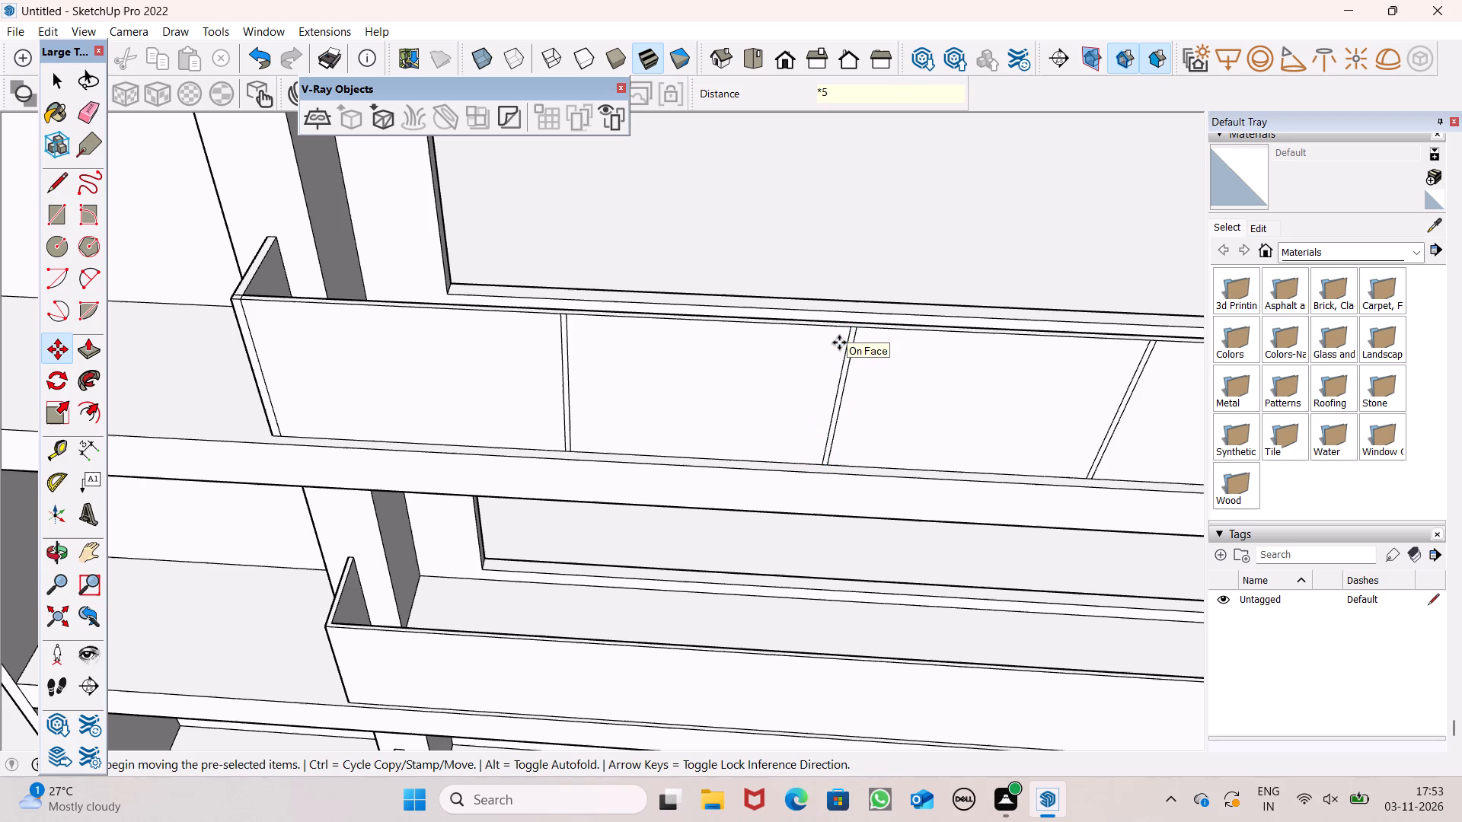
{"action": "key", "text": "space"}
Delete the surplus strip copy floating beyond the second-from-top parapet's right end.
{"action": "scroll", "coordinate": [630, 352], "scroll_direction": "down", "scroll_amount": 2}
{"action": "scroll", "coordinate": [678, 257], "scroll_direction": "down", "scroll_amount": 4}
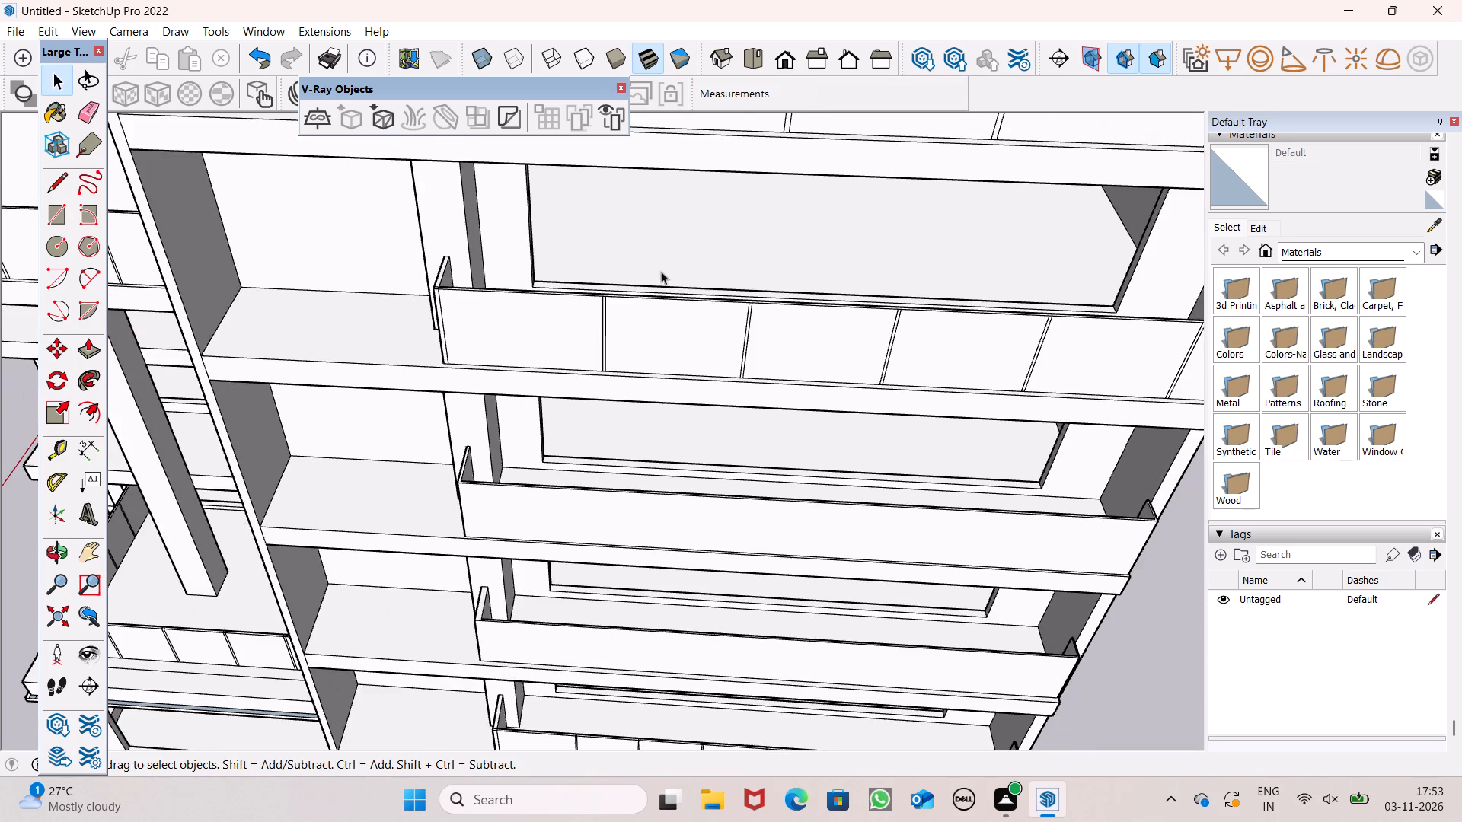
{"action": "scroll", "coordinate": [656, 243], "scroll_direction": "down", "scroll_amount": 5}
{"action": "scroll", "coordinate": [991, 269], "scroll_direction": "up", "scroll_amount": 7}
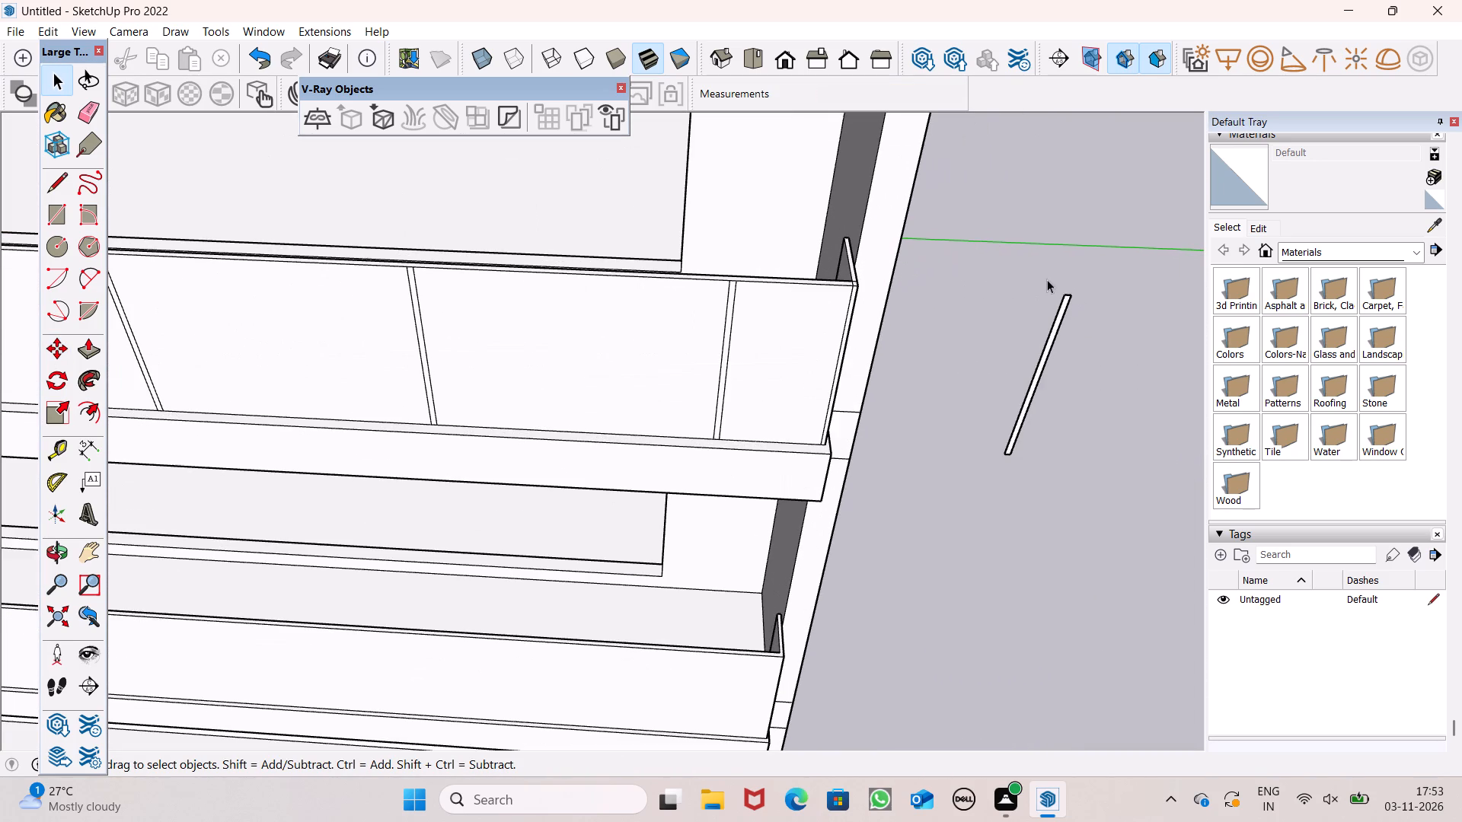
{"action": "left_click_drag", "start_coordinate": [1046, 279], "coordinate": [1041, 473]}
{"action": "key", "text": "Delete"}
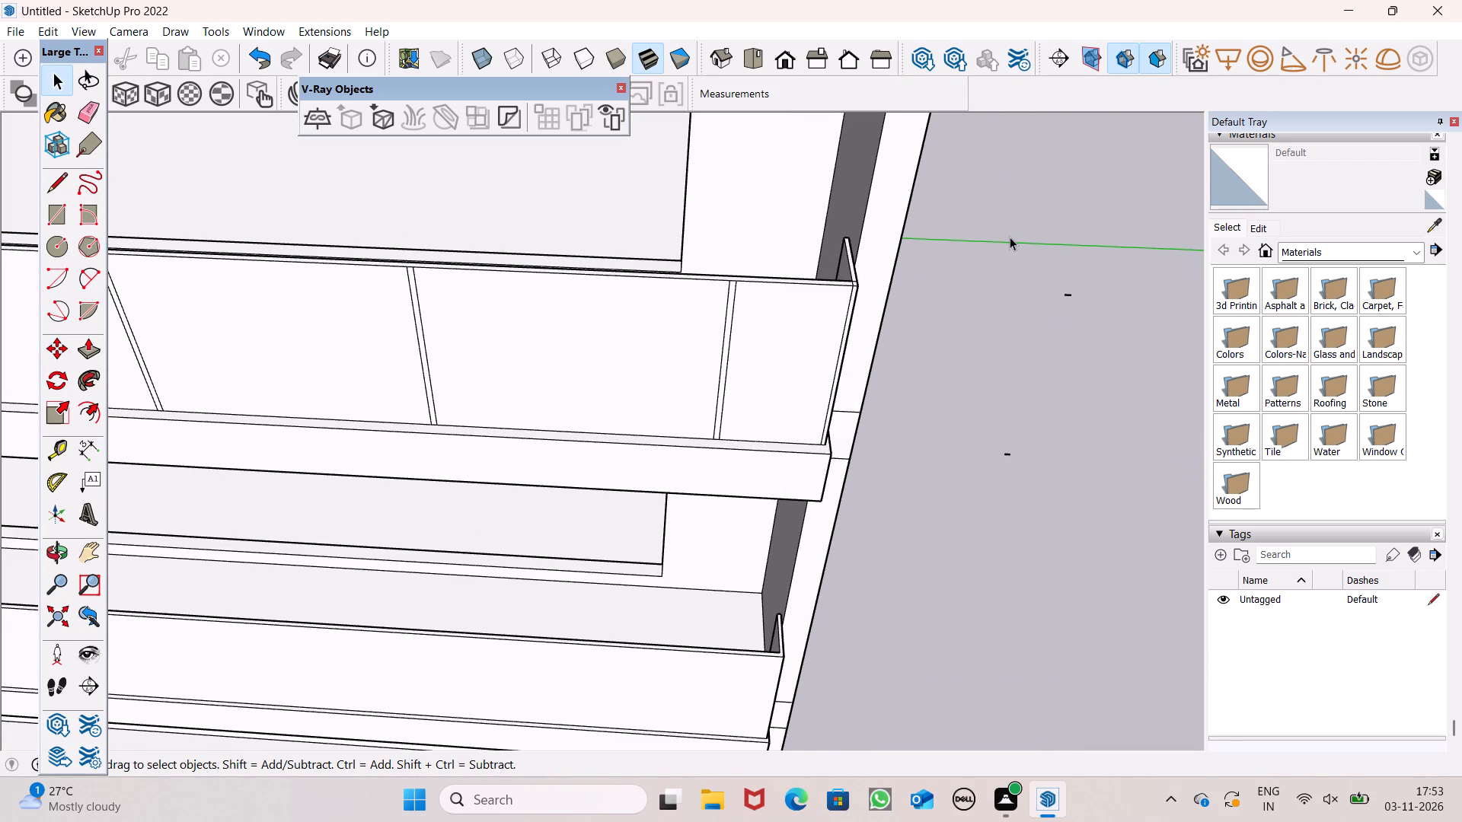
Draw a narrow full-height rectangle on the third-from-top parapet's front face, near its left end.
{"action": "scroll", "coordinate": [1052, 240], "scroll_direction": "down", "scroll_amount": 8}
{"action": "scroll", "coordinate": [985, 294], "scroll_direction": "up", "scroll_amount": 4}
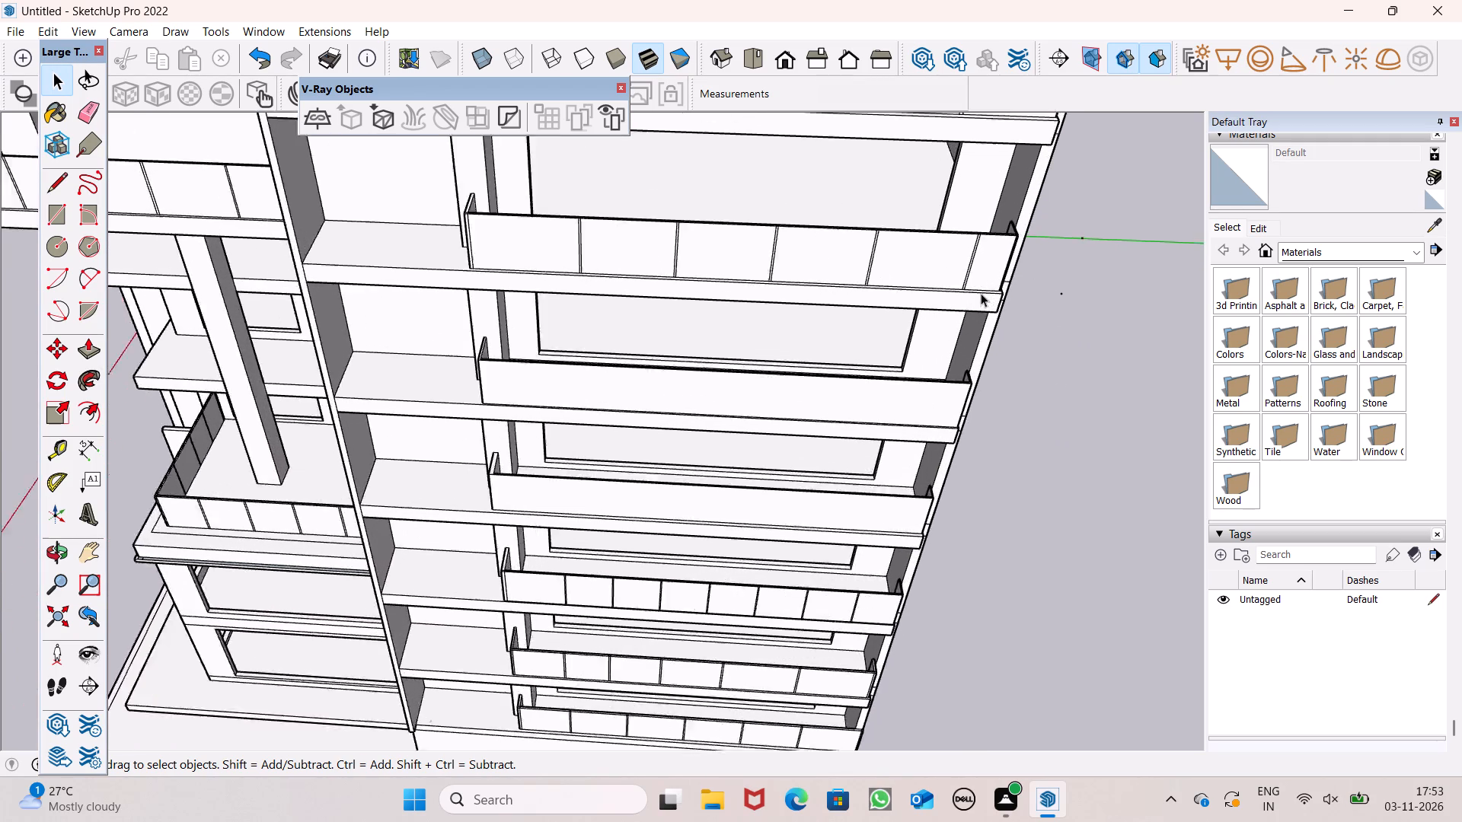
{"action": "scroll", "coordinate": [981, 293], "scroll_direction": "up", "scroll_amount": 3}
{"action": "scroll", "coordinate": [1052, 240], "scroll_direction": "down", "scroll_amount": 7}
{"action": "scroll", "coordinate": [700, 343], "scroll_direction": "down", "scroll_amount": 4}
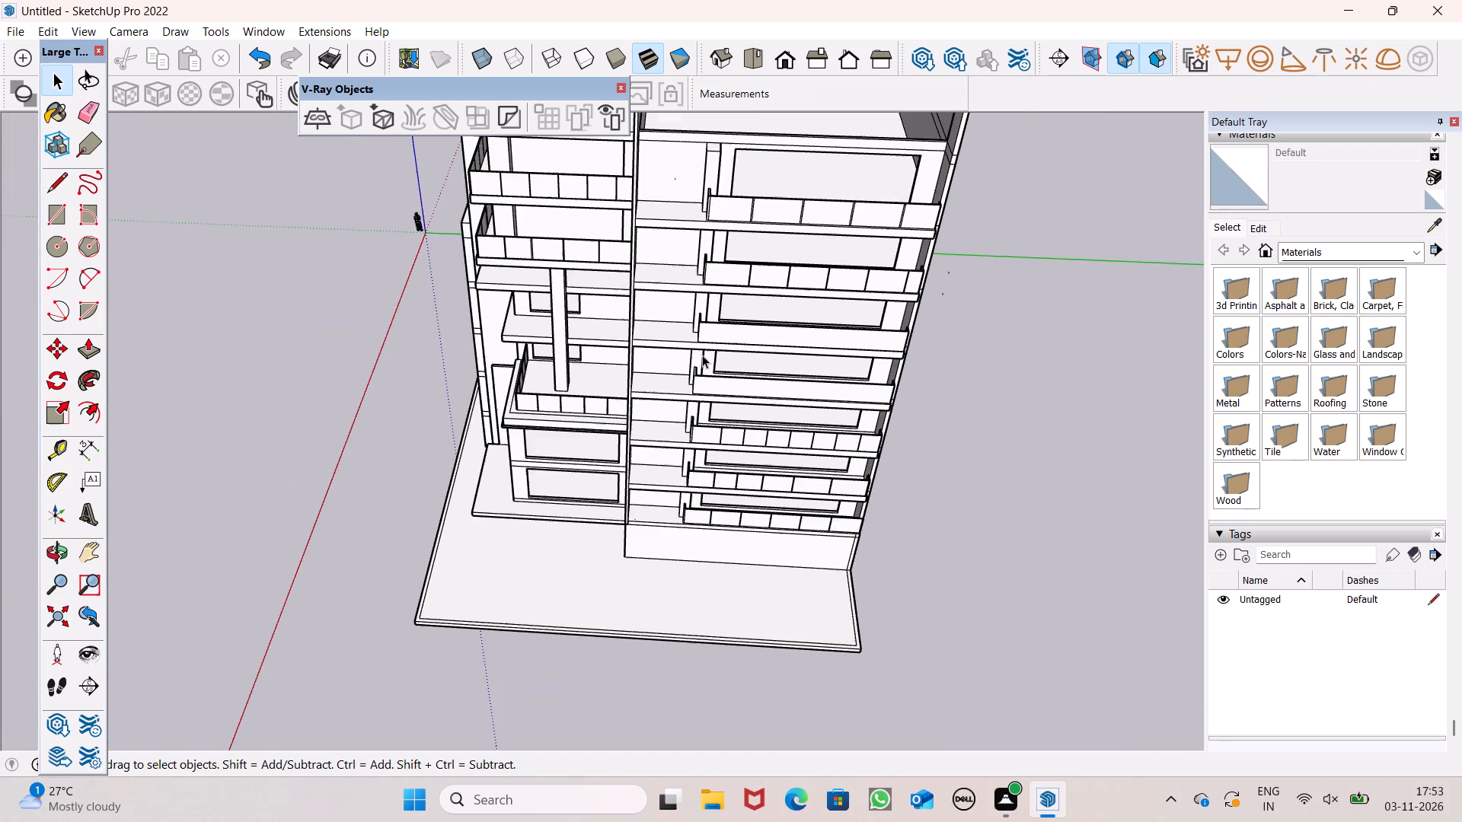
{"action": "middle_click_drag", "start_coordinate": [815, 329], "coordinate": [828, 270]}
{"action": "scroll", "coordinate": [828, 270], "scroll_direction": "up", "scroll_amount": 1}
{"action": "scroll", "coordinate": [868, 333], "scroll_direction": "up", "scroll_amount": 5}
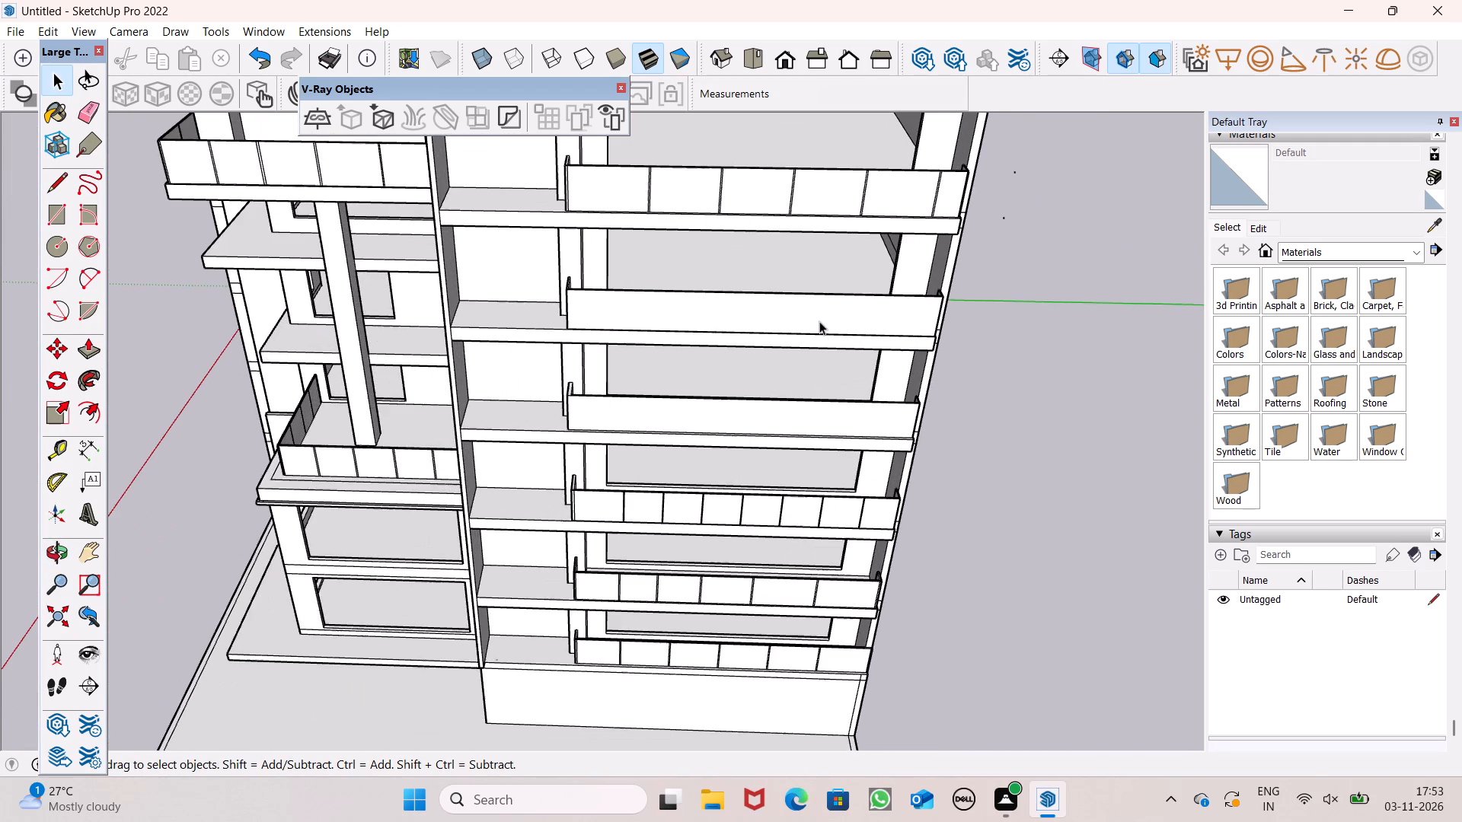
{"action": "scroll", "coordinate": [748, 326], "scroll_direction": "down", "scroll_amount": 1}
{"action": "middle_click_drag", "start_coordinate": [749, 365], "coordinate": [773, 400]}
{"action": "scroll", "coordinate": [692, 345], "scroll_direction": "up", "scroll_amount": 7}
{"action": "scroll", "coordinate": [566, 288], "scroll_direction": "down", "scroll_amount": 2}
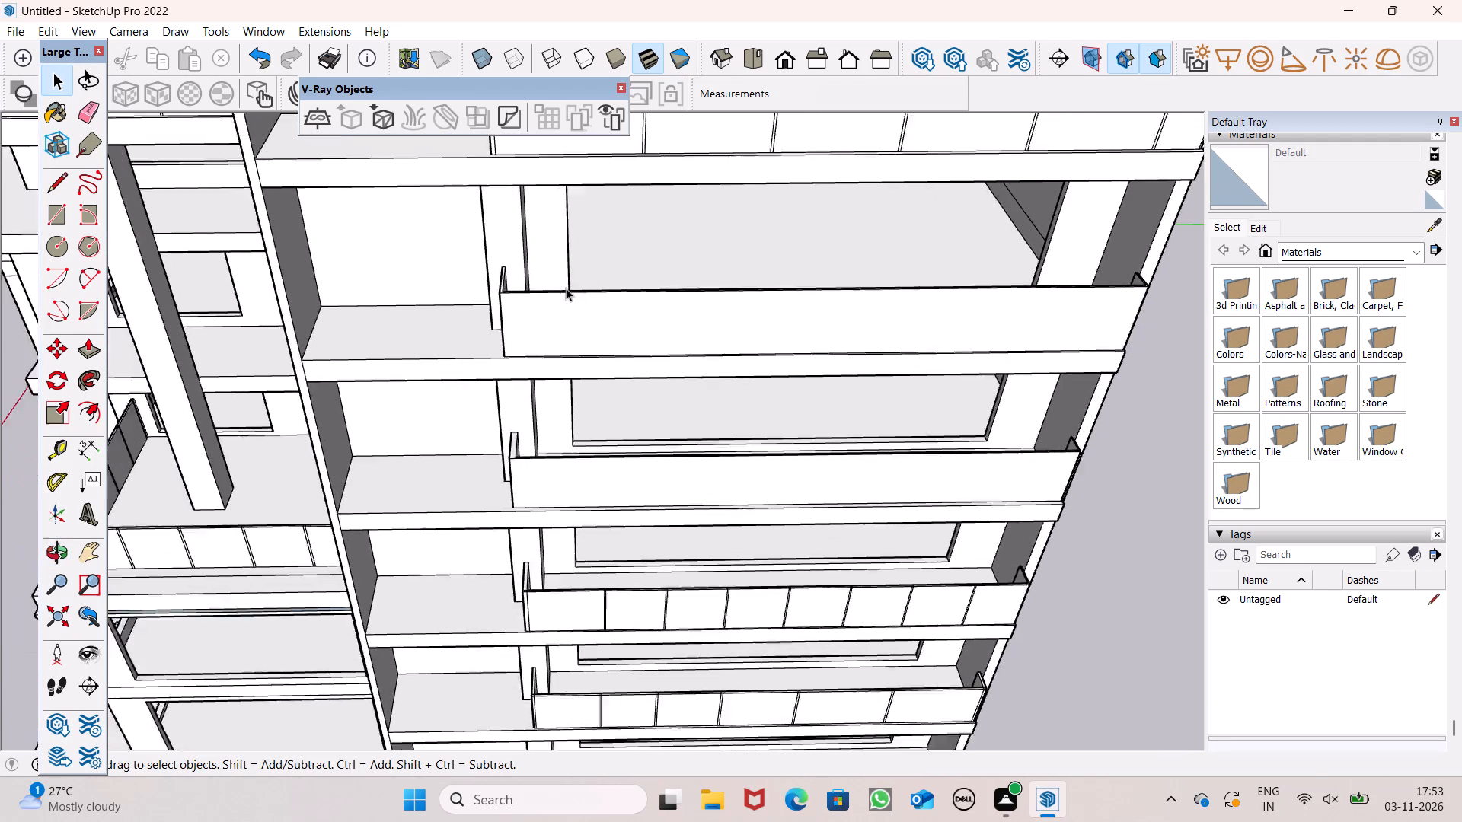
{"action": "scroll", "coordinate": [566, 288], "scroll_direction": "down", "scroll_amount": 3}
{"action": "middle_click_drag", "start_coordinate": [589, 289], "coordinate": [572, 373]}
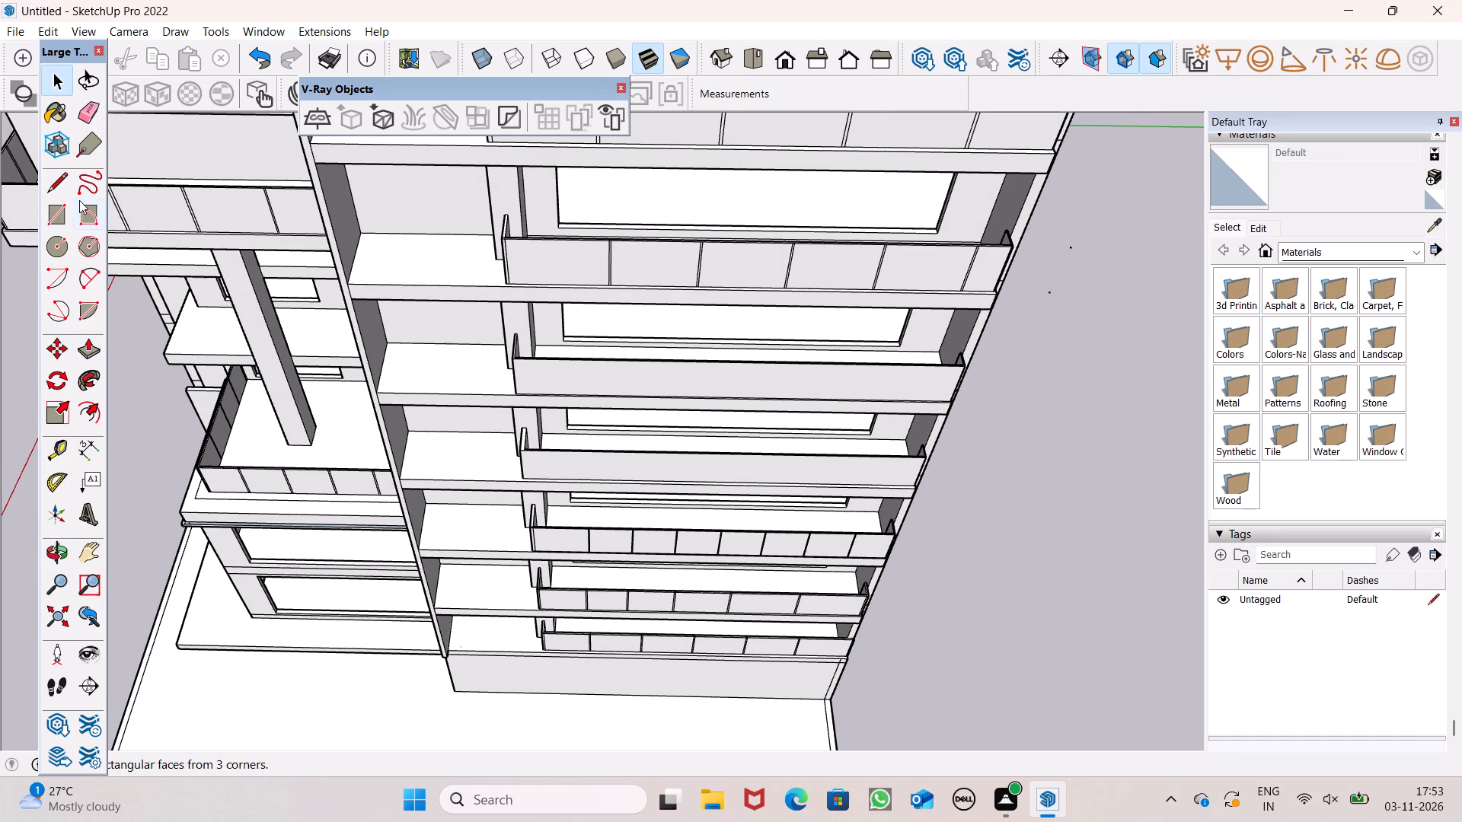
{"action": "left_click", "coordinate": [61, 216]}
{"action": "scroll", "coordinate": [549, 249], "scroll_direction": "down", "scroll_amount": 2}
{"action": "scroll", "coordinate": [553, 352], "scroll_direction": "up", "scroll_amount": 4}
{"action": "scroll", "coordinate": [614, 331], "scroll_direction": "down", "scroll_amount": 4}
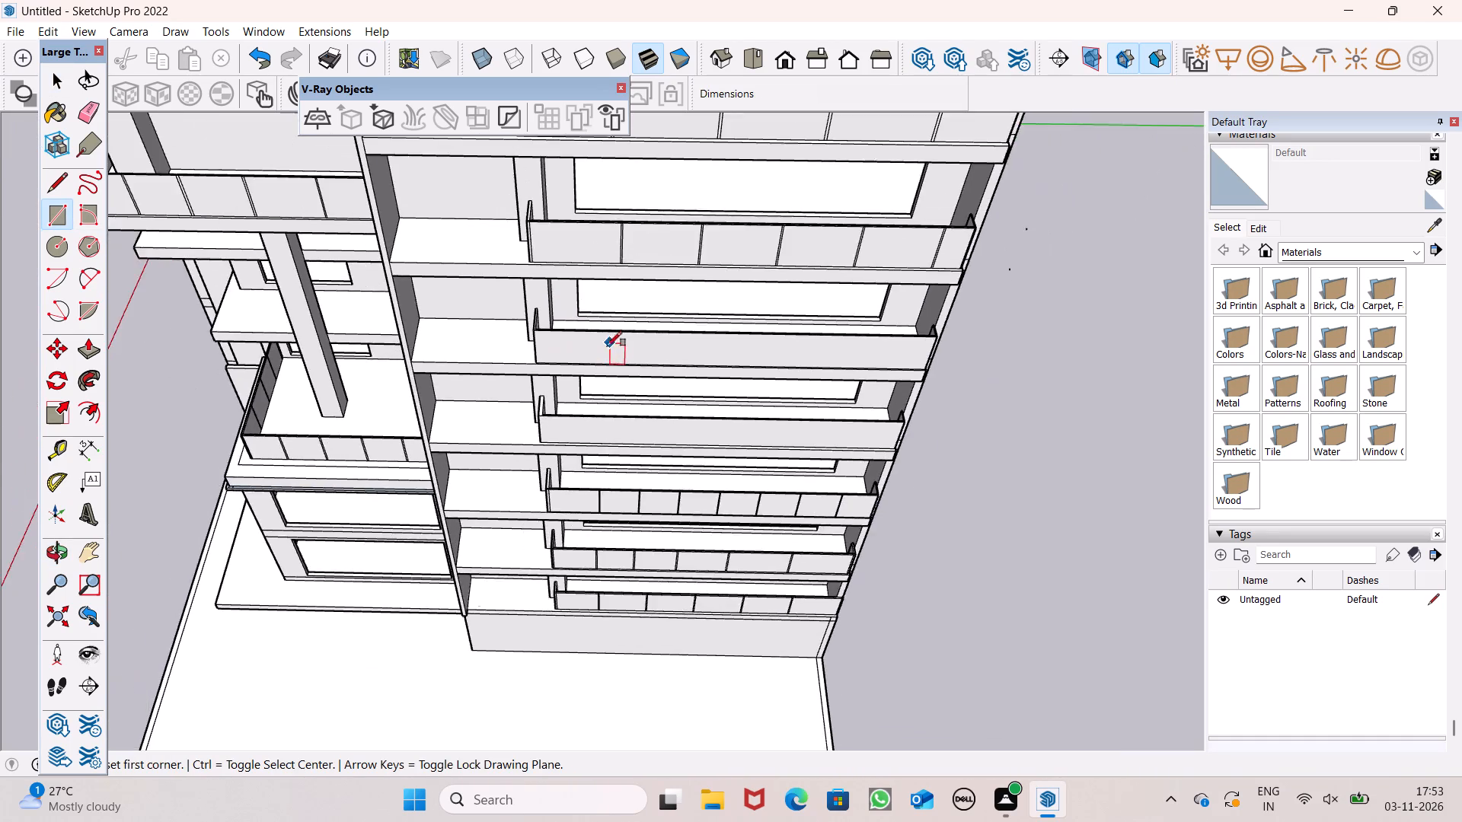
{"action": "scroll", "coordinate": [603, 356], "scroll_direction": "up", "scroll_amount": 11}
{"action": "scroll", "coordinate": [691, 280], "scroll_direction": "down", "scroll_amount": 6}
{"action": "middle_click_drag", "start_coordinate": [686, 308], "coordinate": [685, 308]}
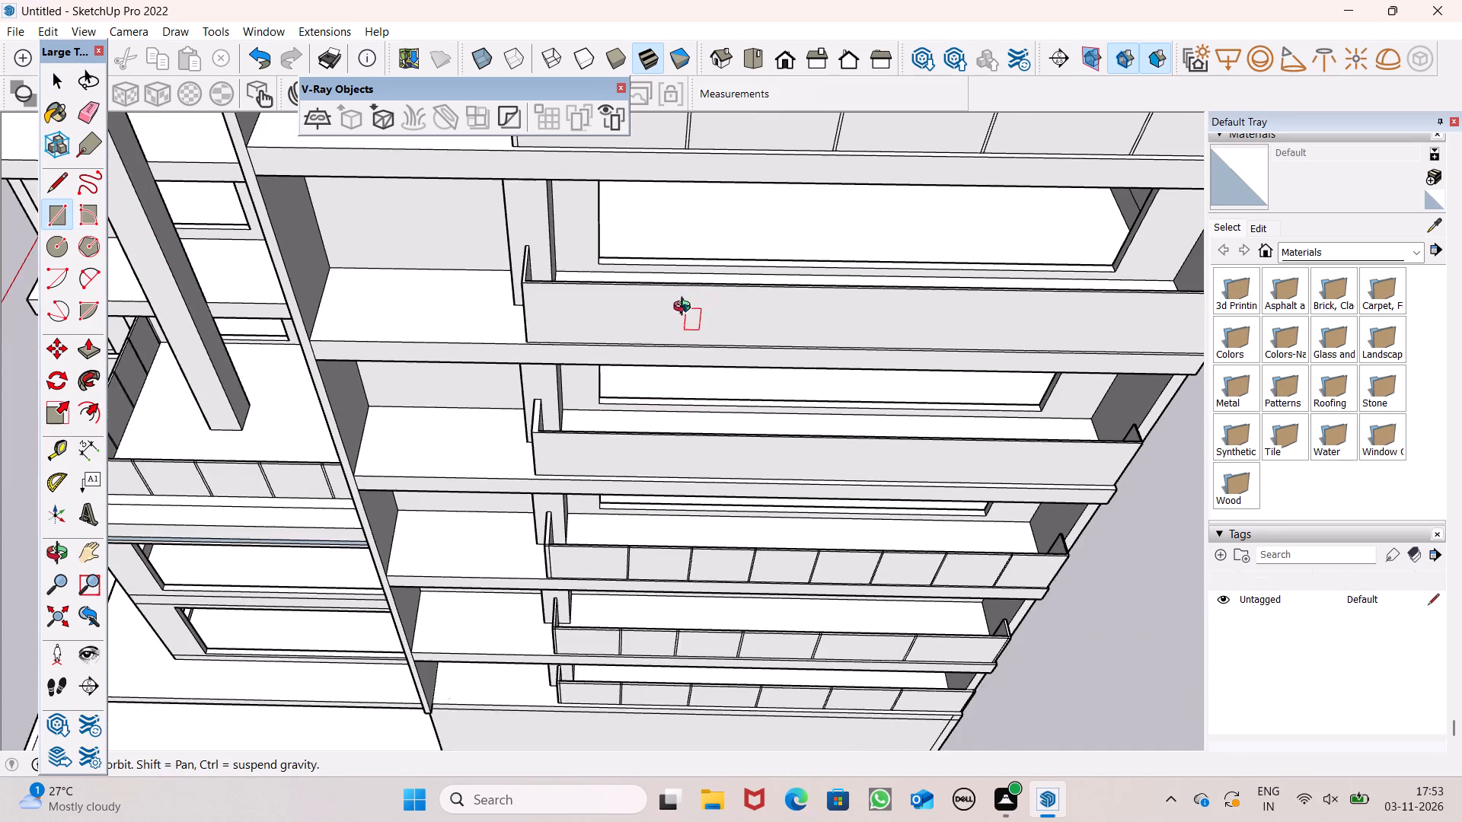
{"action": "middle_click_drag", "start_coordinate": [685, 308], "coordinate": [678, 276]}
{"action": "scroll", "coordinate": [685, 304], "scroll_direction": "up", "scroll_amount": 5}
{"action": "left_click", "coordinate": [635, 224]}
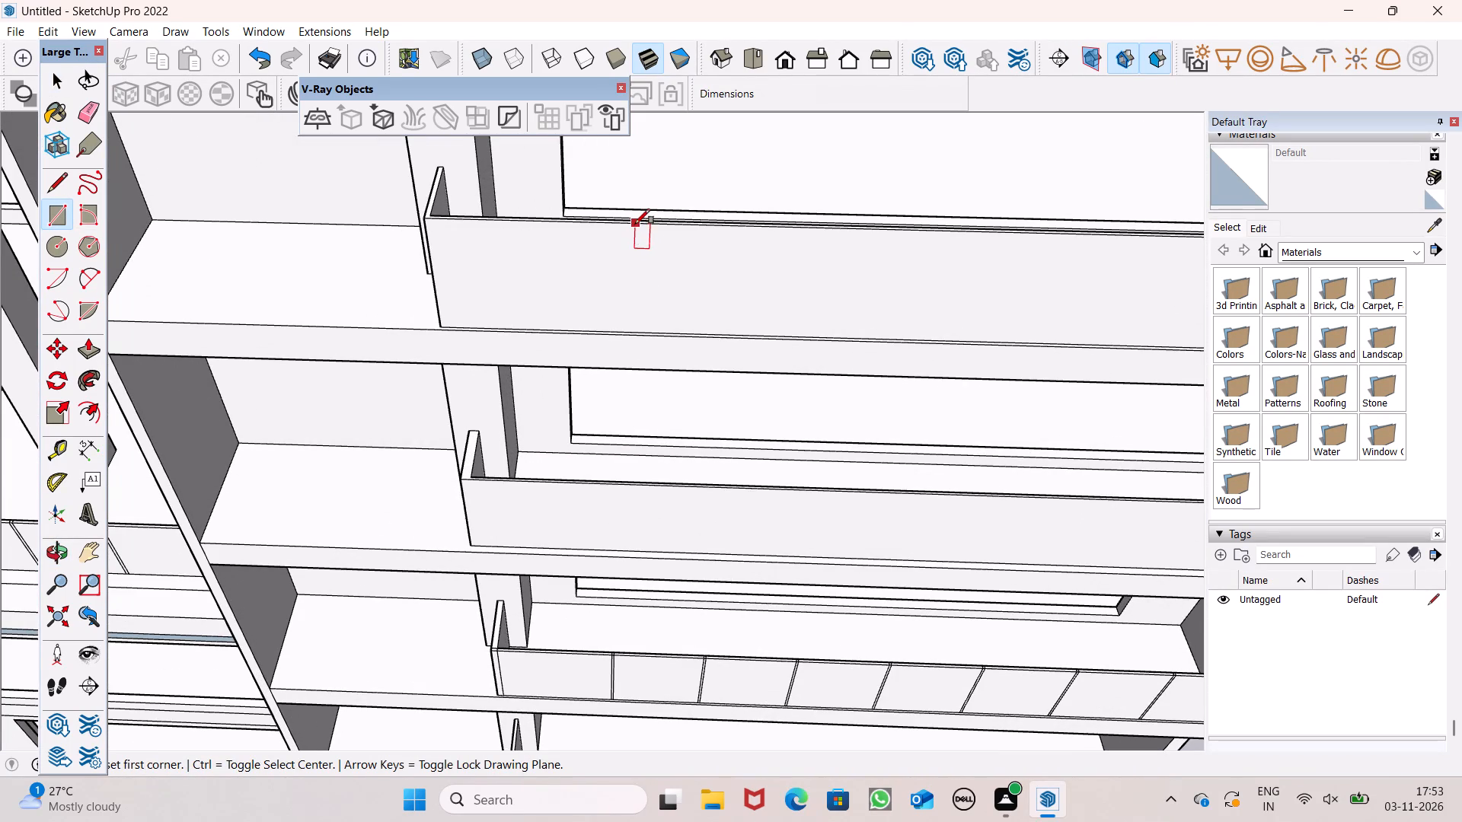
{"action": "scroll", "coordinate": [630, 314], "scroll_direction": "up", "scroll_amount": 13}
{"action": "left_click", "coordinate": [644, 349]}
{"action": "scroll", "coordinate": [621, 363], "scroll_direction": "down", "scroll_amount": 8}
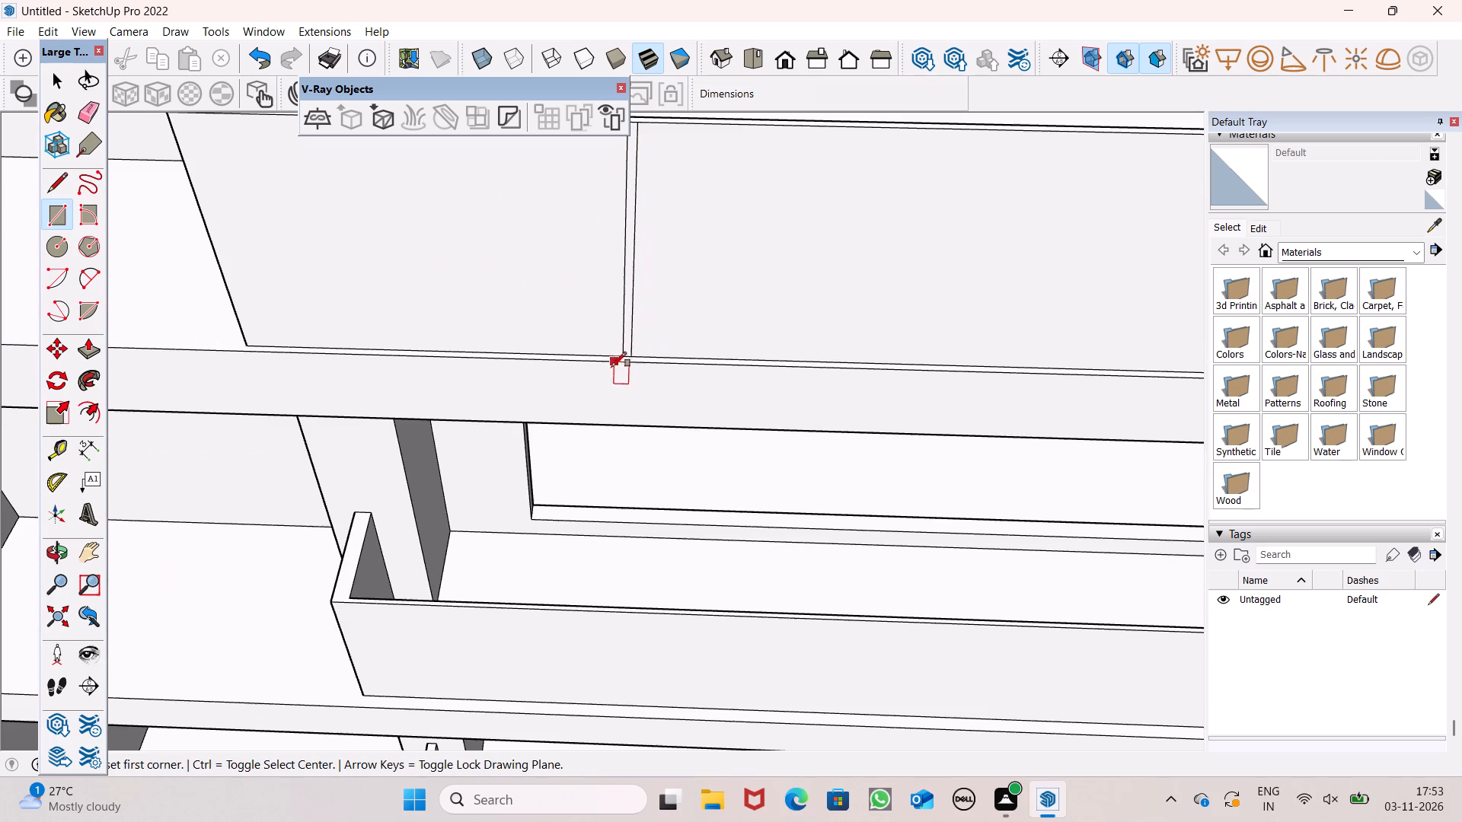
{"action": "key", "text": "space"}
Copy the narrow strip horizontally along the third-from-top parapet at about 6' spacing and array it *6.
{"action": "double_click", "coordinate": [627, 320]}
{"action": "scroll", "coordinate": [543, 348], "scroll_direction": "down", "scroll_amount": 6}
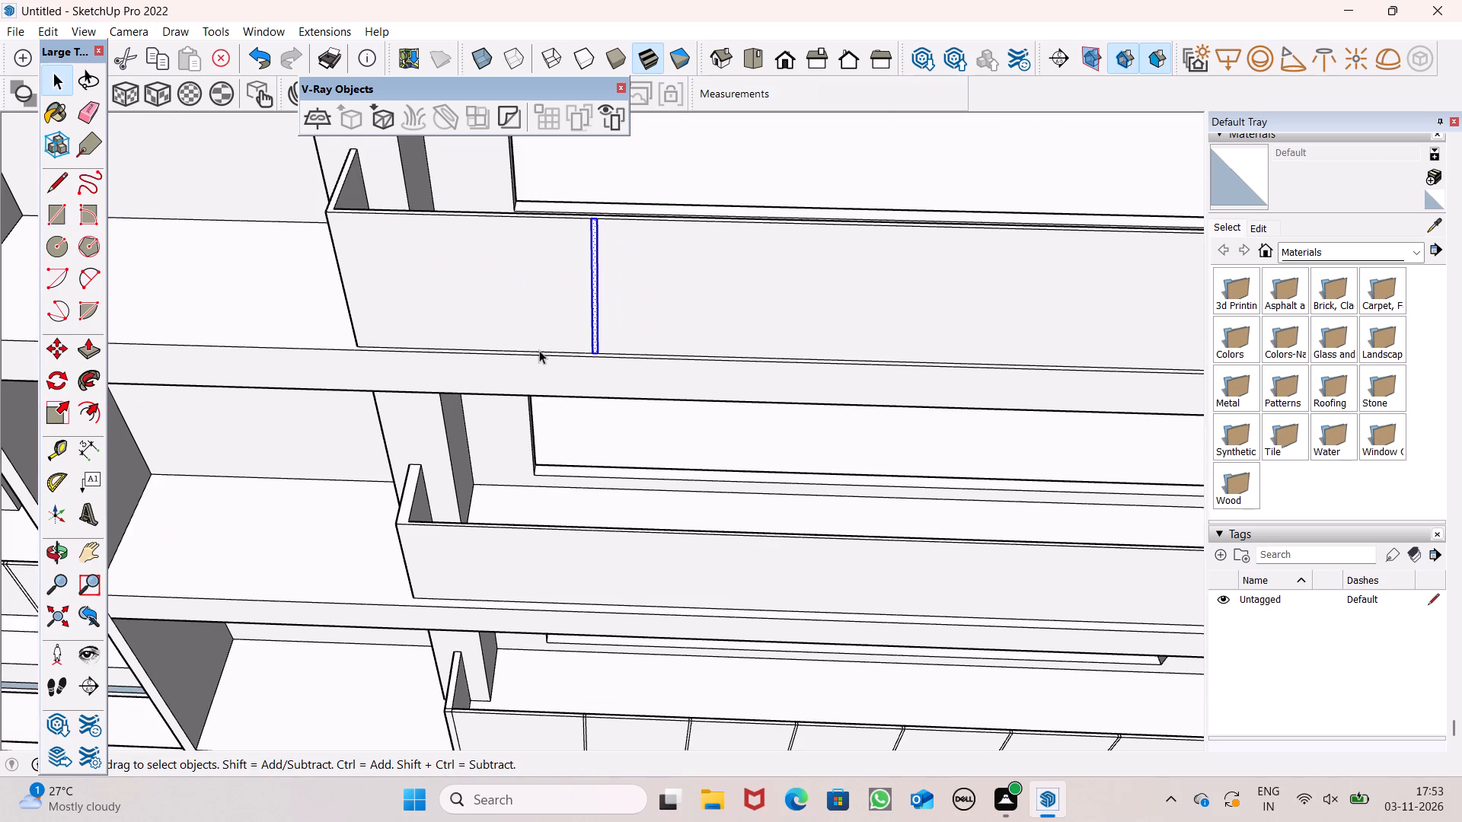
{"action": "key", "text": "m"}
{"action": "key", "text": "Return"}
{"action": "scroll", "coordinate": [524, 359], "scroll_direction": "down", "scroll_amount": 6}
{"action": "scroll", "coordinate": [586, 295], "scroll_direction": "up", "scroll_amount": 5}
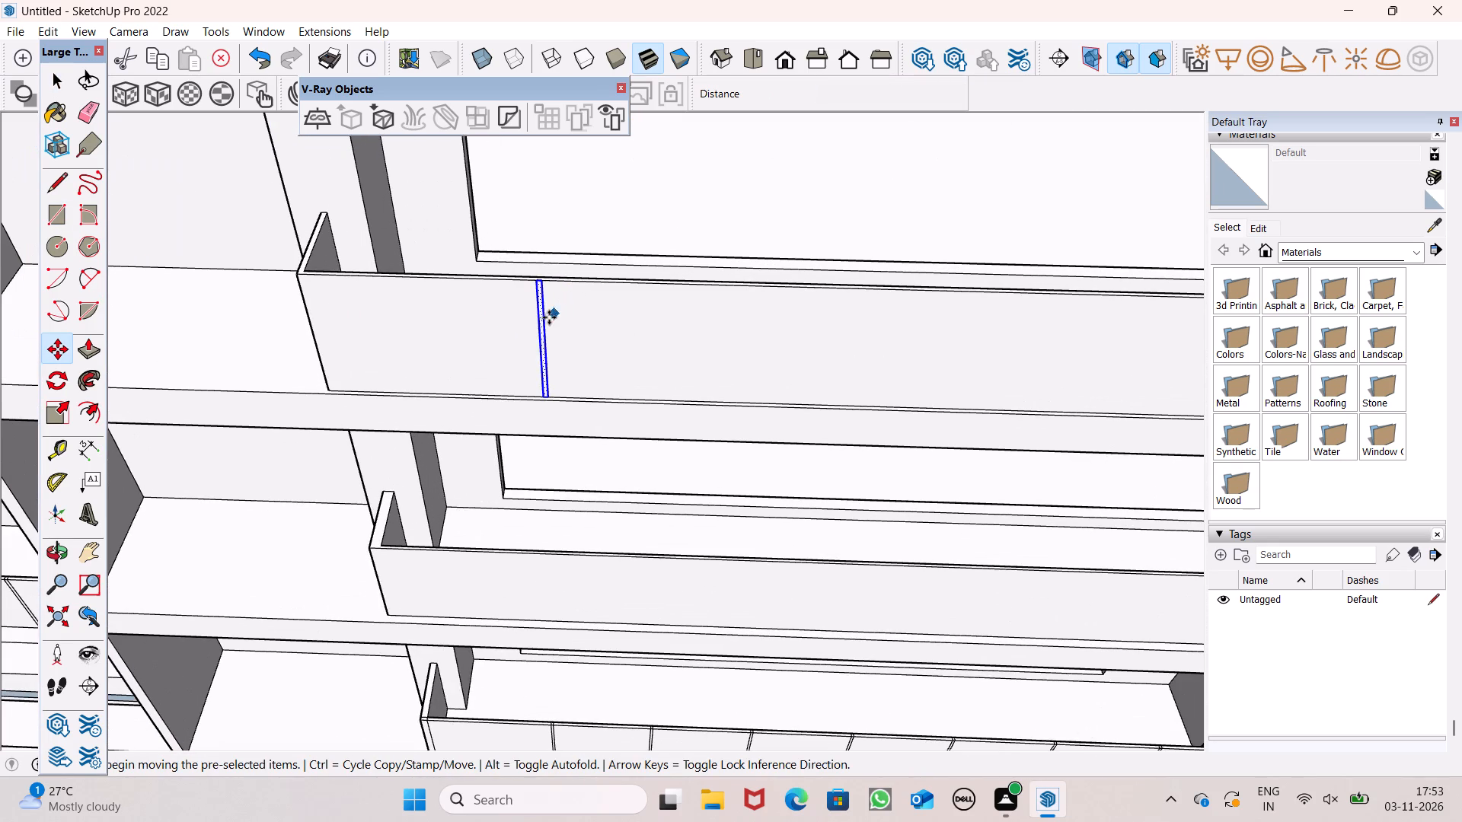
{"action": "left_click_drag", "start_coordinate": [546, 320], "coordinate": [791, 335]}
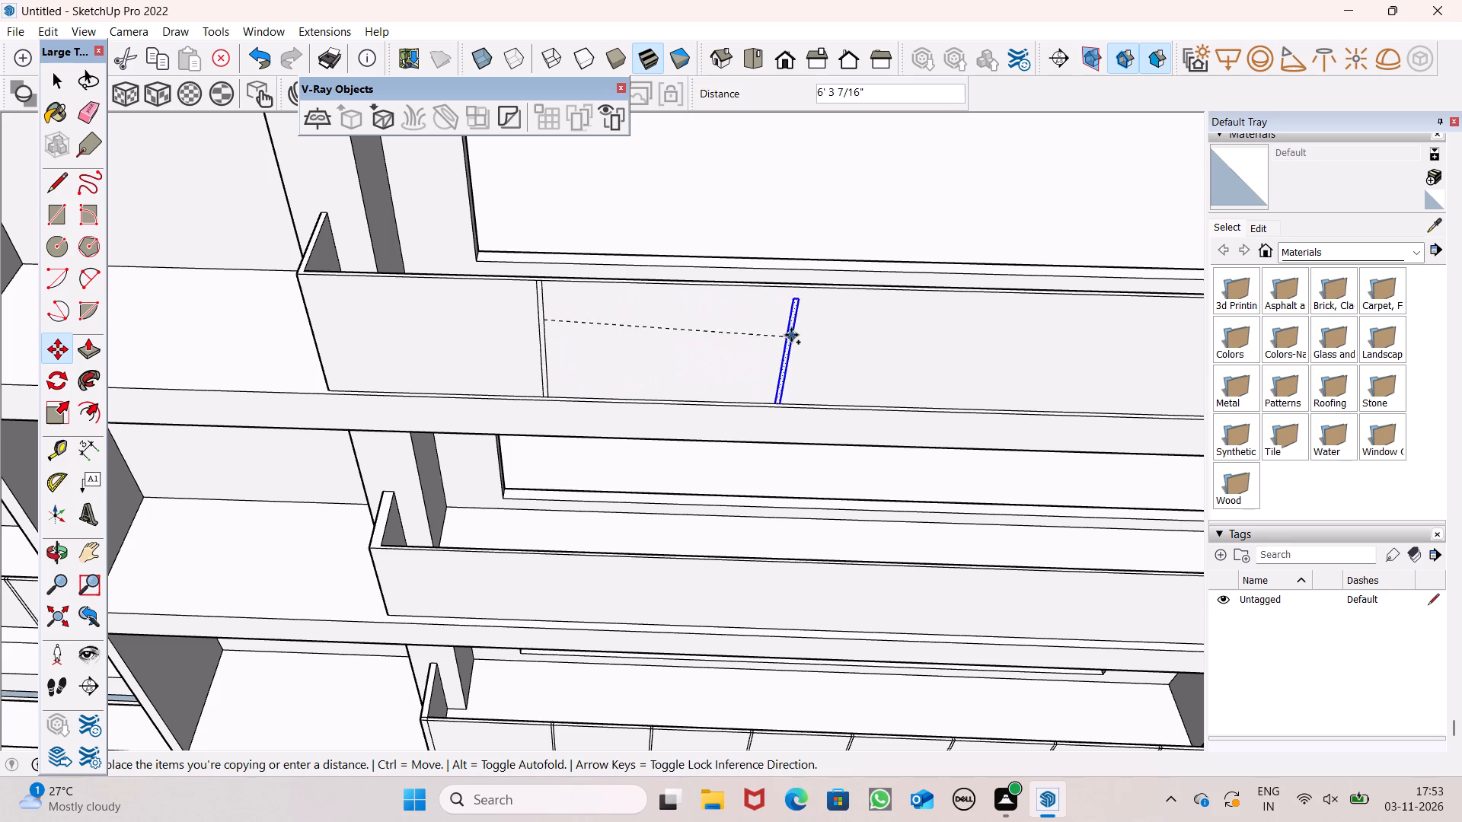
{"action": "left_click_drag", "start_coordinate": [791, 335], "coordinate": [783, 333]}
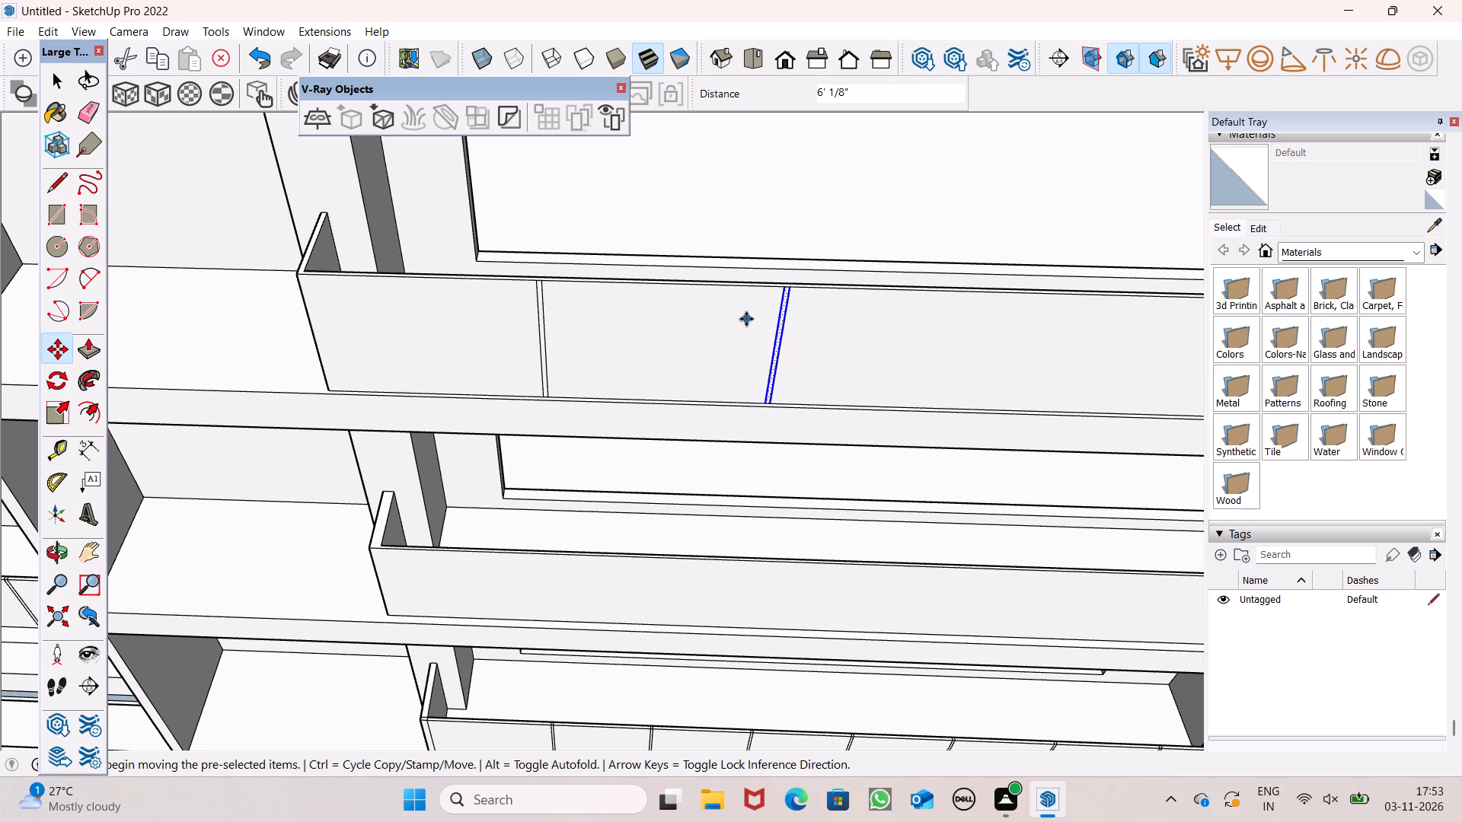
{"action": "key", "text": "shift+asterisk"}
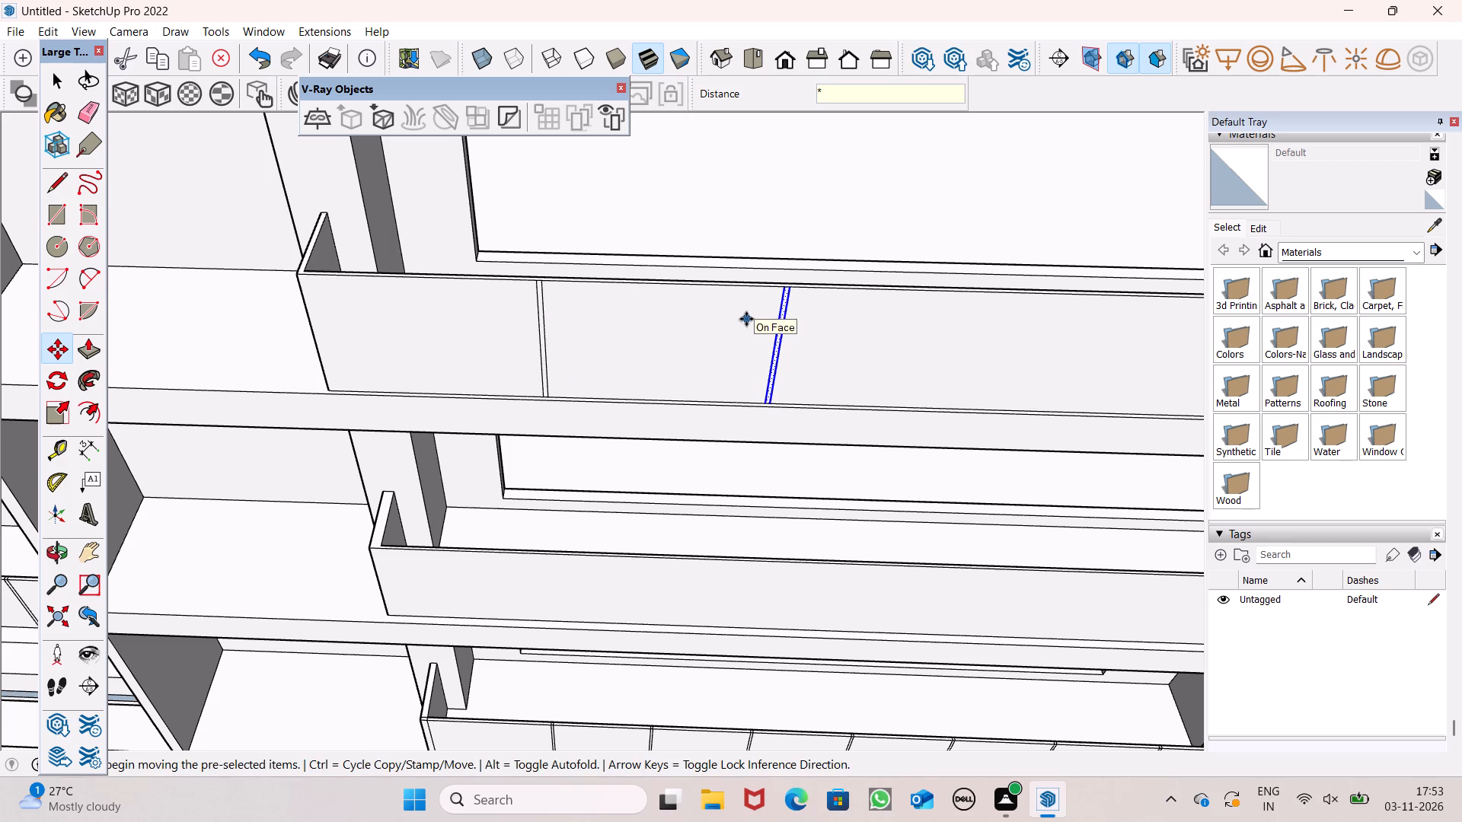
{"action": "key", "text": "6"}
{"action": "key", "text": "Return"}
{"action": "key", "text": "space"}
Delete the surplus strip copies floating beyond the third-from-top parapet's right end.
{"action": "scroll", "coordinate": [719, 362], "scroll_direction": "down", "scroll_amount": 9}
{"action": "scroll", "coordinate": [715, 333], "scroll_direction": "up", "scroll_amount": 1}
{"action": "scroll", "coordinate": [715, 333], "scroll_direction": "down", "scroll_amount": 1}
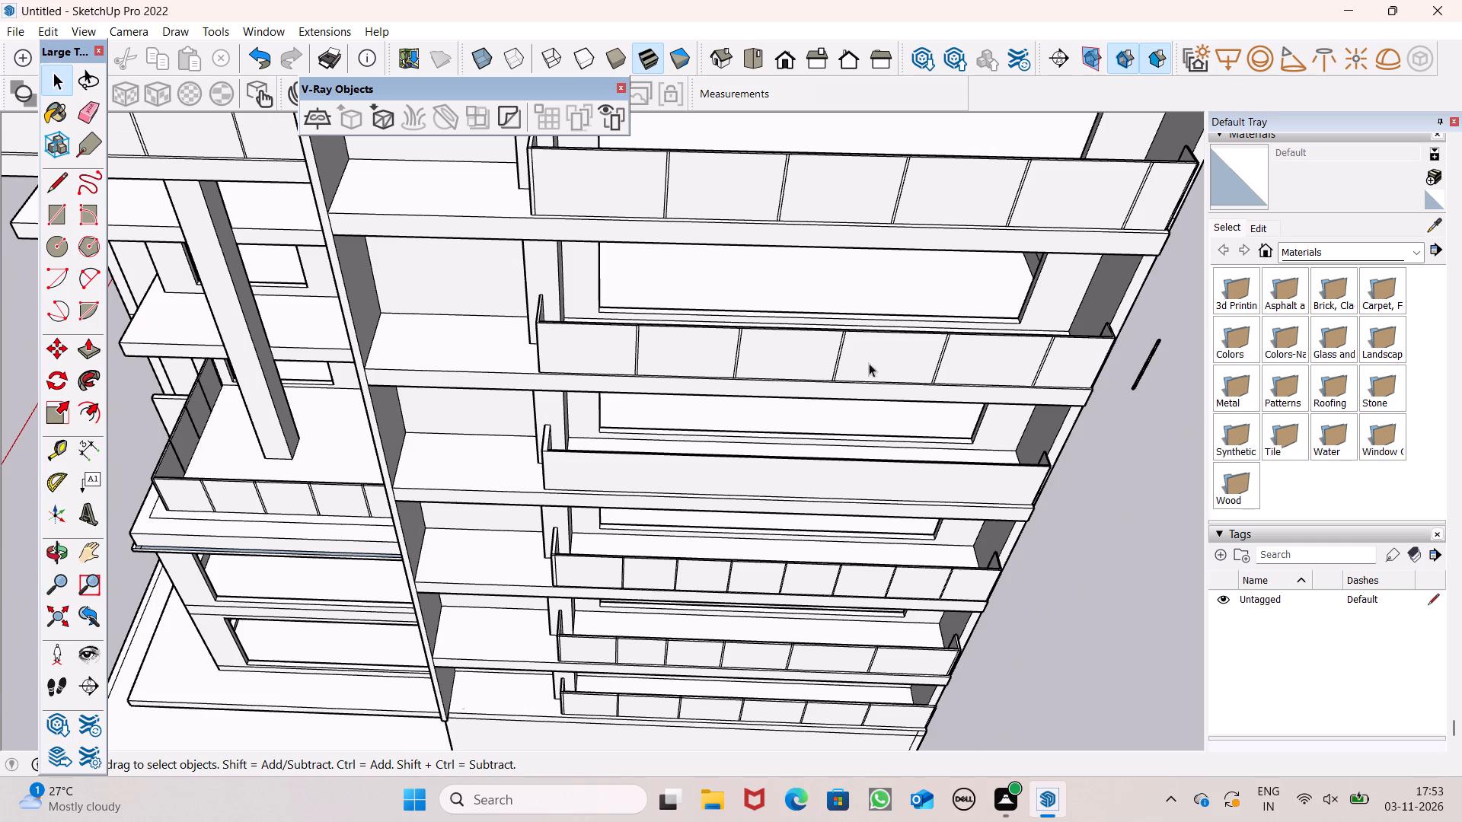
{"action": "scroll", "coordinate": [818, 362], "scroll_direction": "down", "scroll_amount": 6}
{"action": "scroll", "coordinate": [1120, 372], "scroll_direction": "up", "scroll_amount": 6}
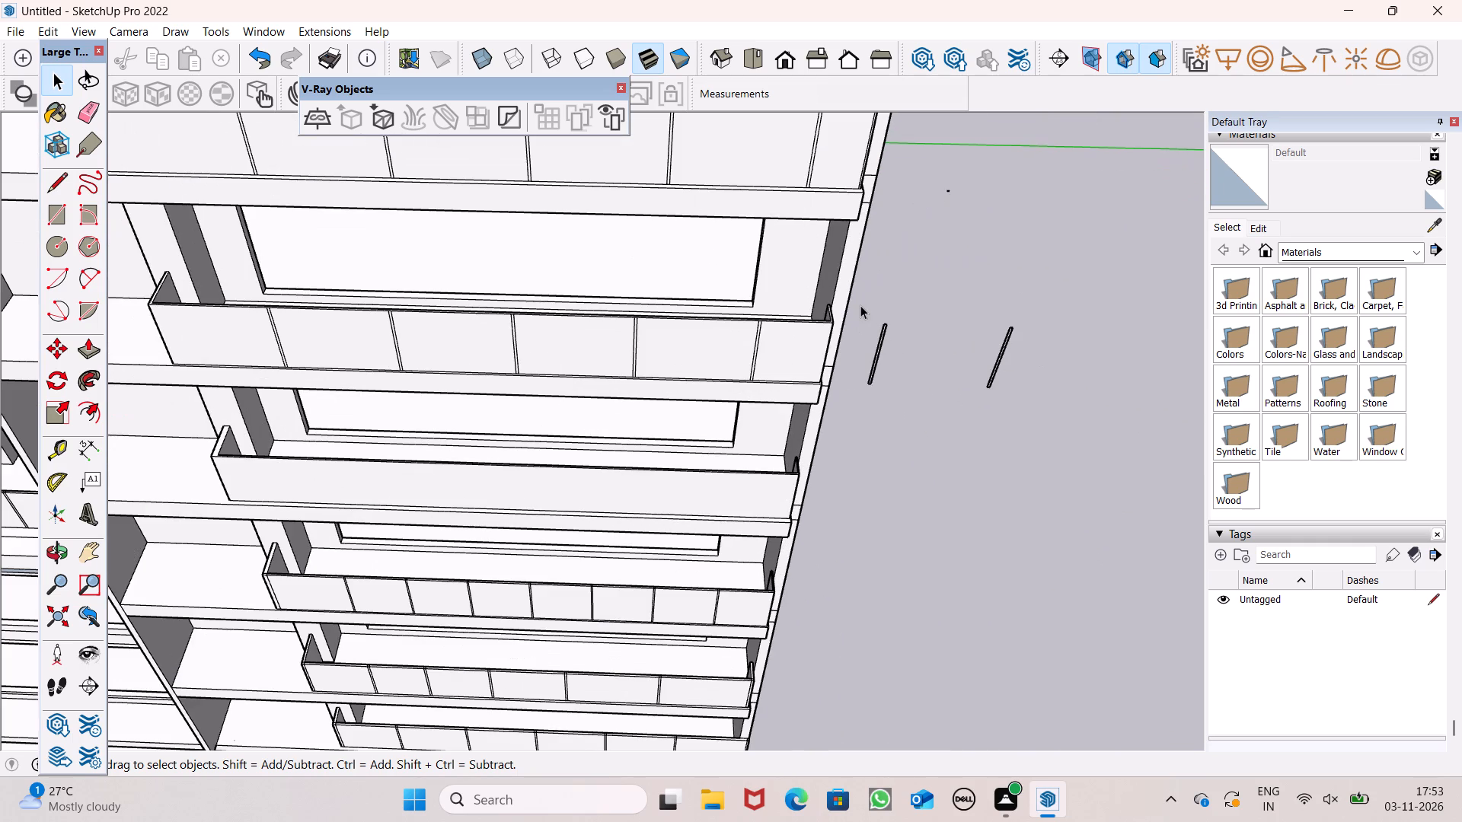
{"action": "left_click_drag", "start_coordinate": [869, 301], "coordinate": [940, 453]}
{"action": "key", "text": "Delete"}
{"action": "left_click_drag", "start_coordinate": [981, 294], "coordinate": [1054, 464]}
{"action": "key", "text": "Delete"}
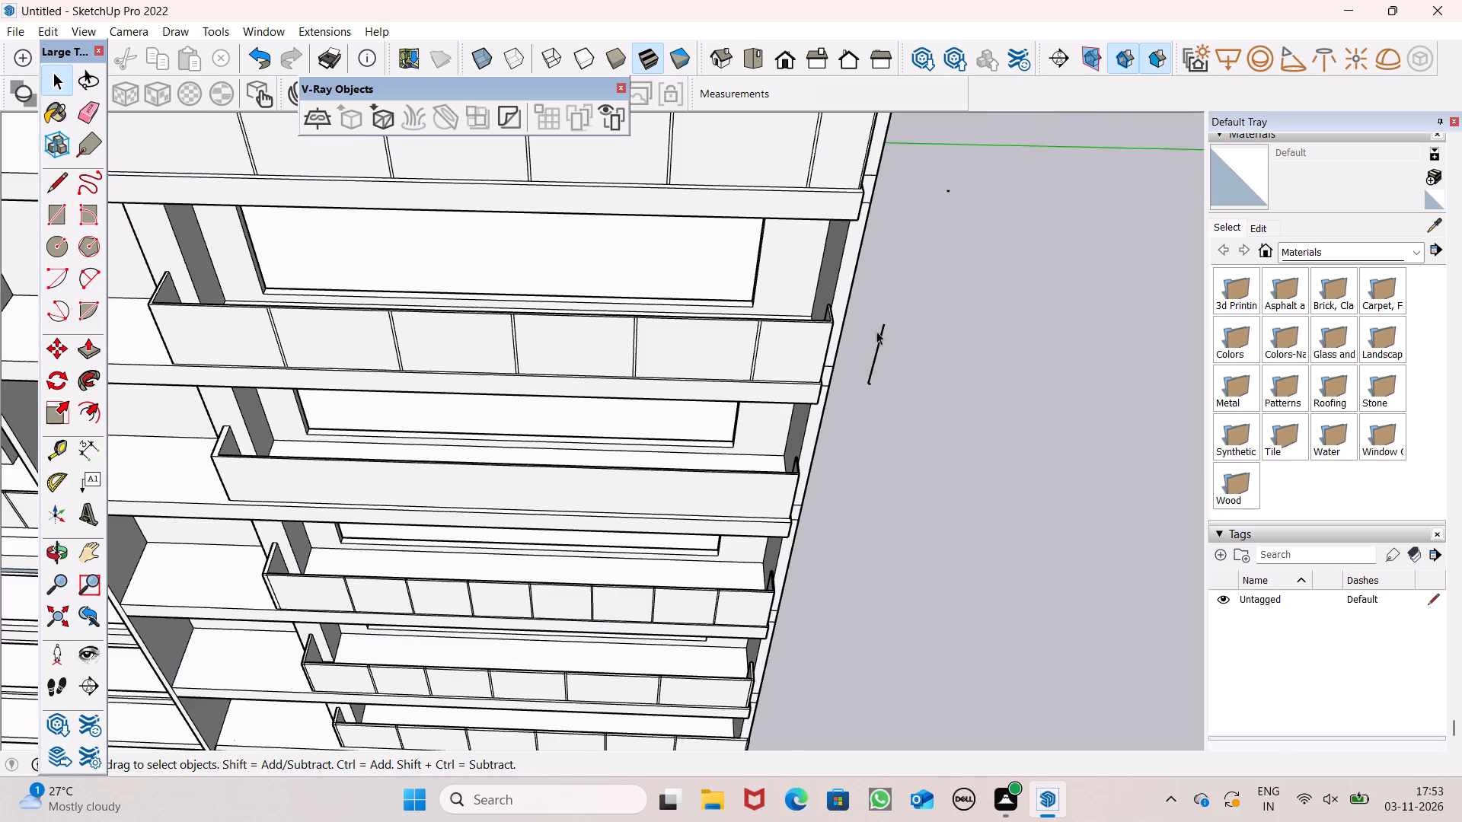
{"action": "left_click_drag", "start_coordinate": [872, 311], "coordinate": [943, 428]}
{"action": "key", "text": "Delete"}
{"action": "left_click_drag", "start_coordinate": [869, 305], "coordinate": [867, 306]}
{"action": "left_click_drag", "start_coordinate": [867, 306], "coordinate": [940, 428]}
{"action": "key", "text": "Delete"}
{"action": "left_click_drag", "start_coordinate": [867, 320], "coordinate": [950, 393]}
{"action": "key", "text": "Delete"}
Draw a narrow full-height rectangle, 4' tall, on the fourth-from-top parapet's front face, near its left end.
{"action": "scroll", "coordinate": [927, 398], "scroll_direction": "down", "scroll_amount": 6}
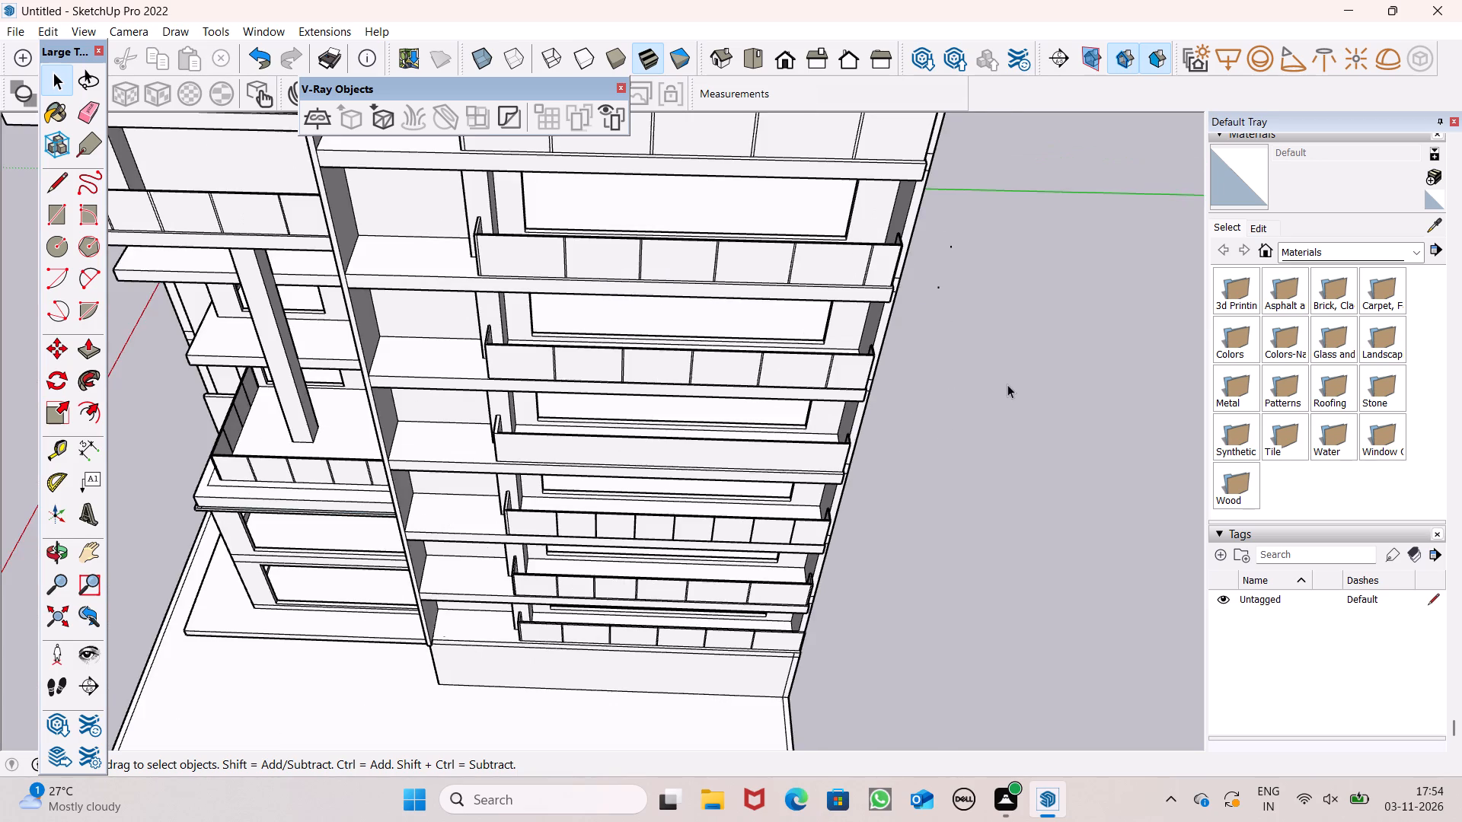
{"action": "scroll", "coordinate": [1004, 394], "scroll_direction": "down", "scroll_amount": 3}
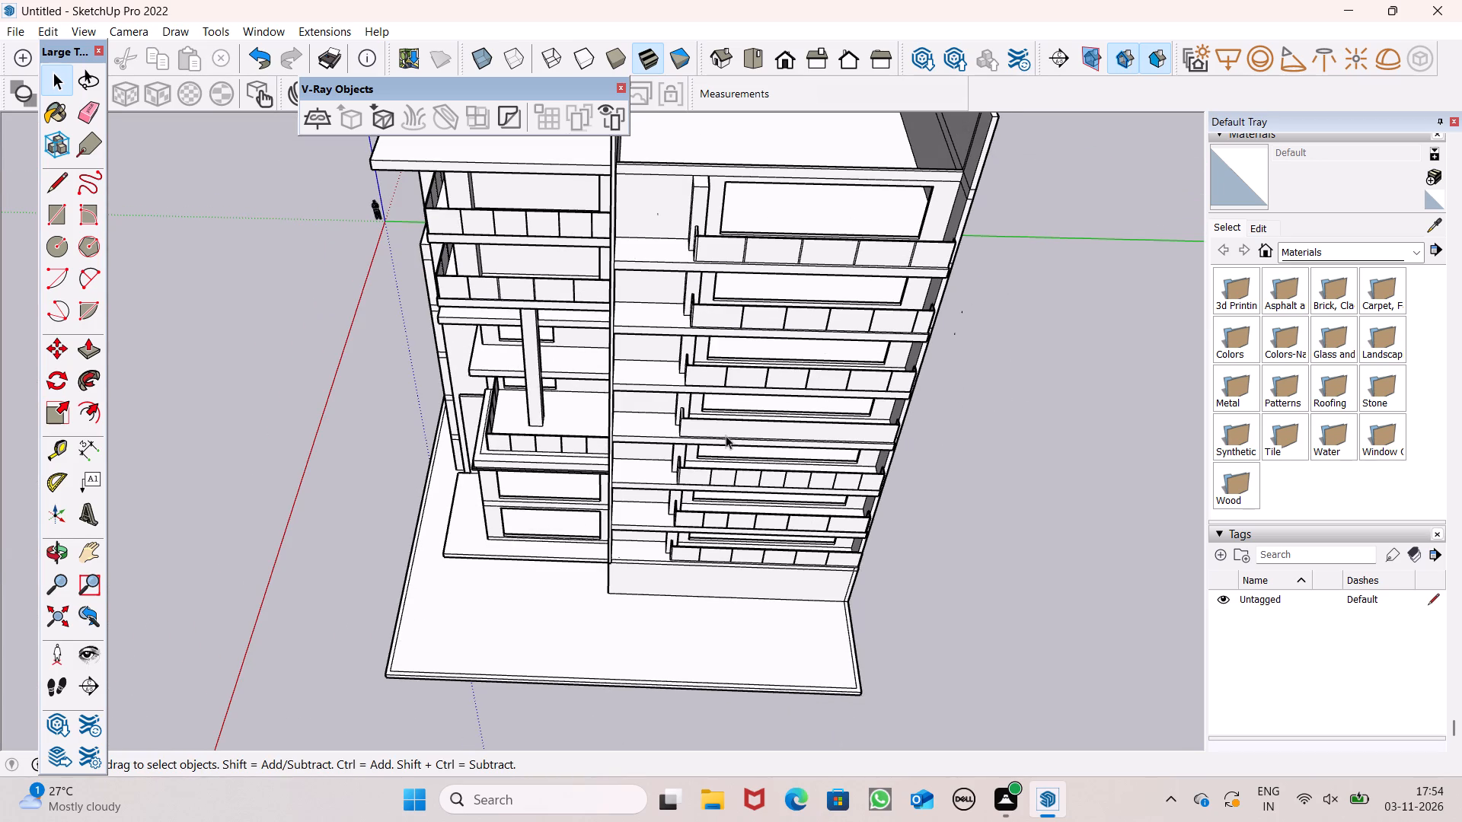
{"action": "middle_click_drag", "start_coordinate": [720, 432], "coordinate": [739, 323]}
{"action": "scroll", "coordinate": [752, 377], "scroll_direction": "up", "scroll_amount": 5}
{"action": "scroll", "coordinate": [711, 449], "scroll_direction": "down", "scroll_amount": 3}
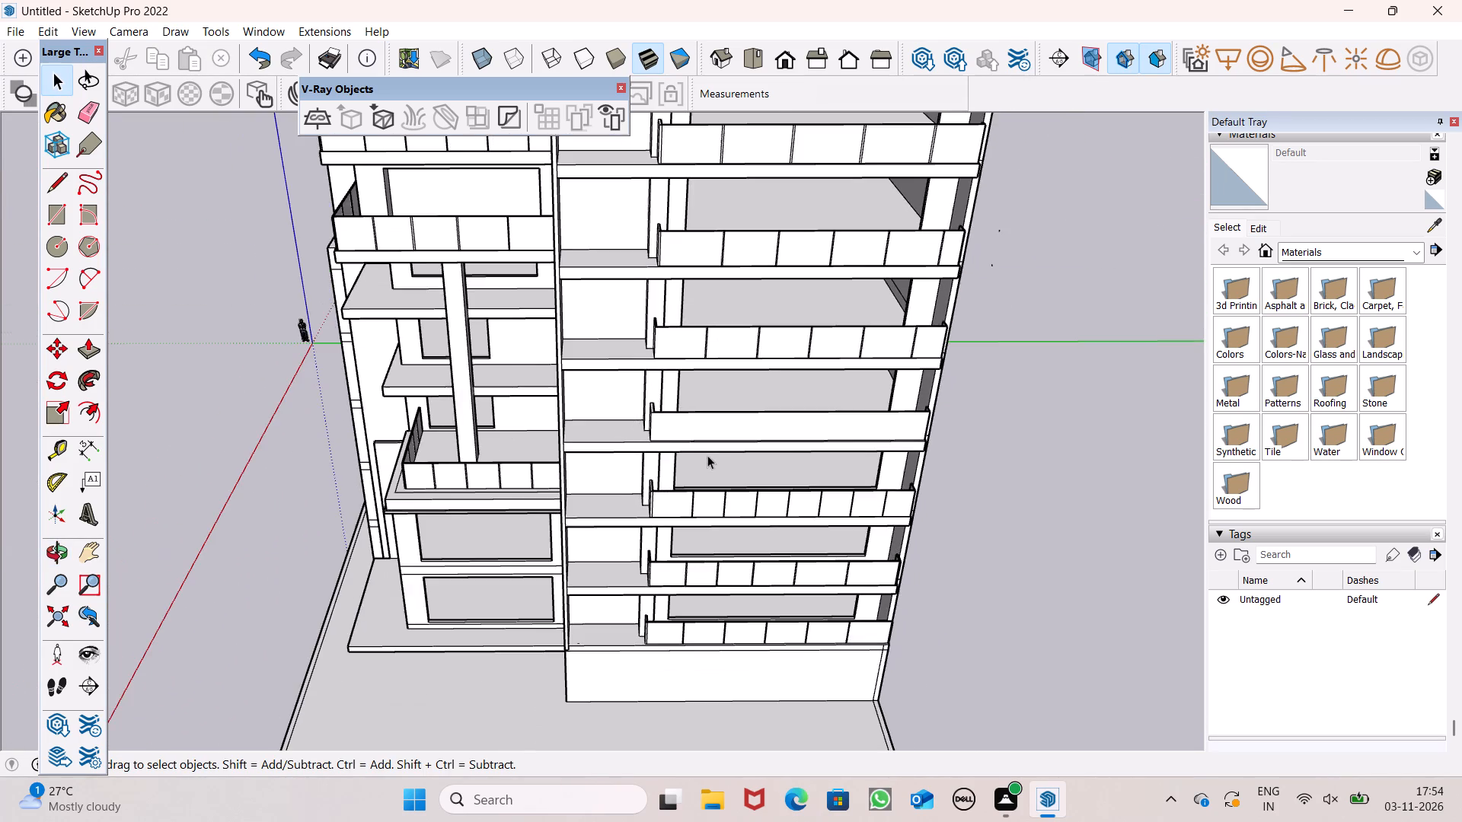
{"action": "middle_click_drag", "start_coordinate": [702, 477], "coordinate": [729, 670]}
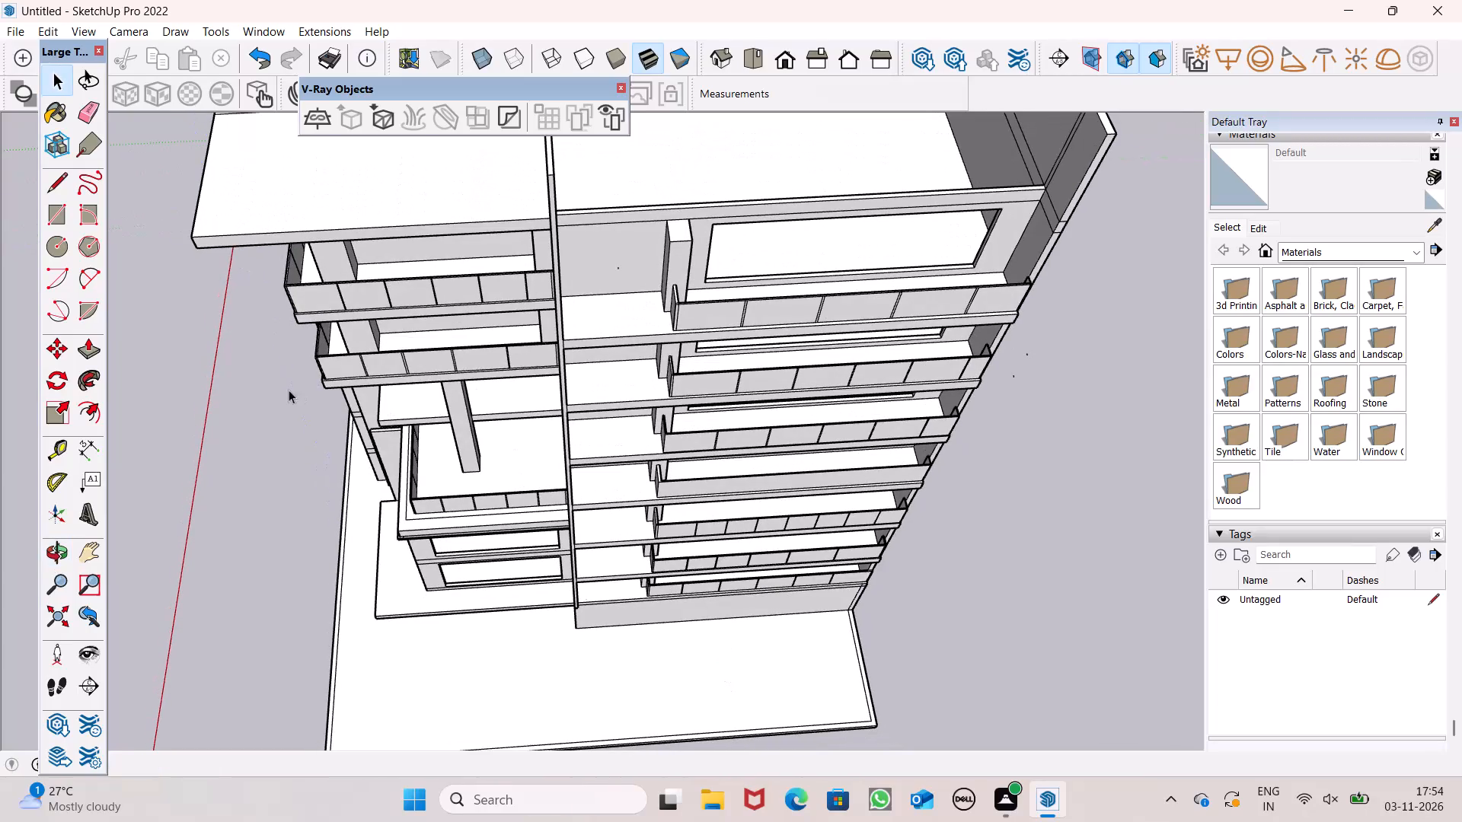
{"action": "left_click", "coordinate": [64, 211]}
{"action": "middle_click_drag", "start_coordinate": [742, 508], "coordinate": [908, 309]}
{"action": "scroll", "coordinate": [908, 309], "scroll_direction": "up", "scroll_amount": 3}
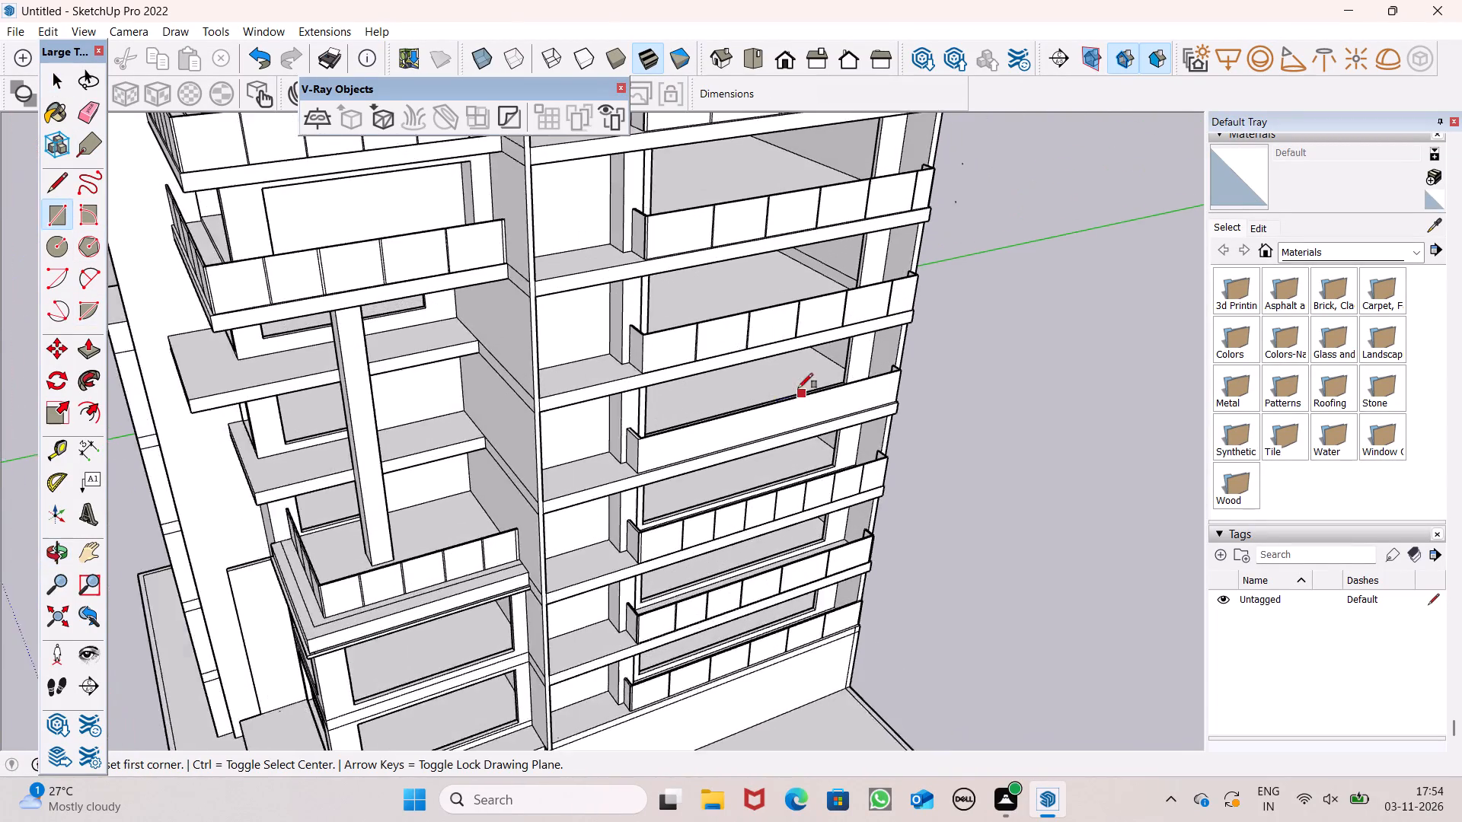
{"action": "scroll", "coordinate": [798, 388], "scroll_direction": "up", "scroll_amount": 5}
{"action": "scroll", "coordinate": [690, 423], "scroll_direction": "down", "scroll_amount": 5}
{"action": "middle_click_drag", "start_coordinate": [688, 475], "coordinate": [739, 415]}
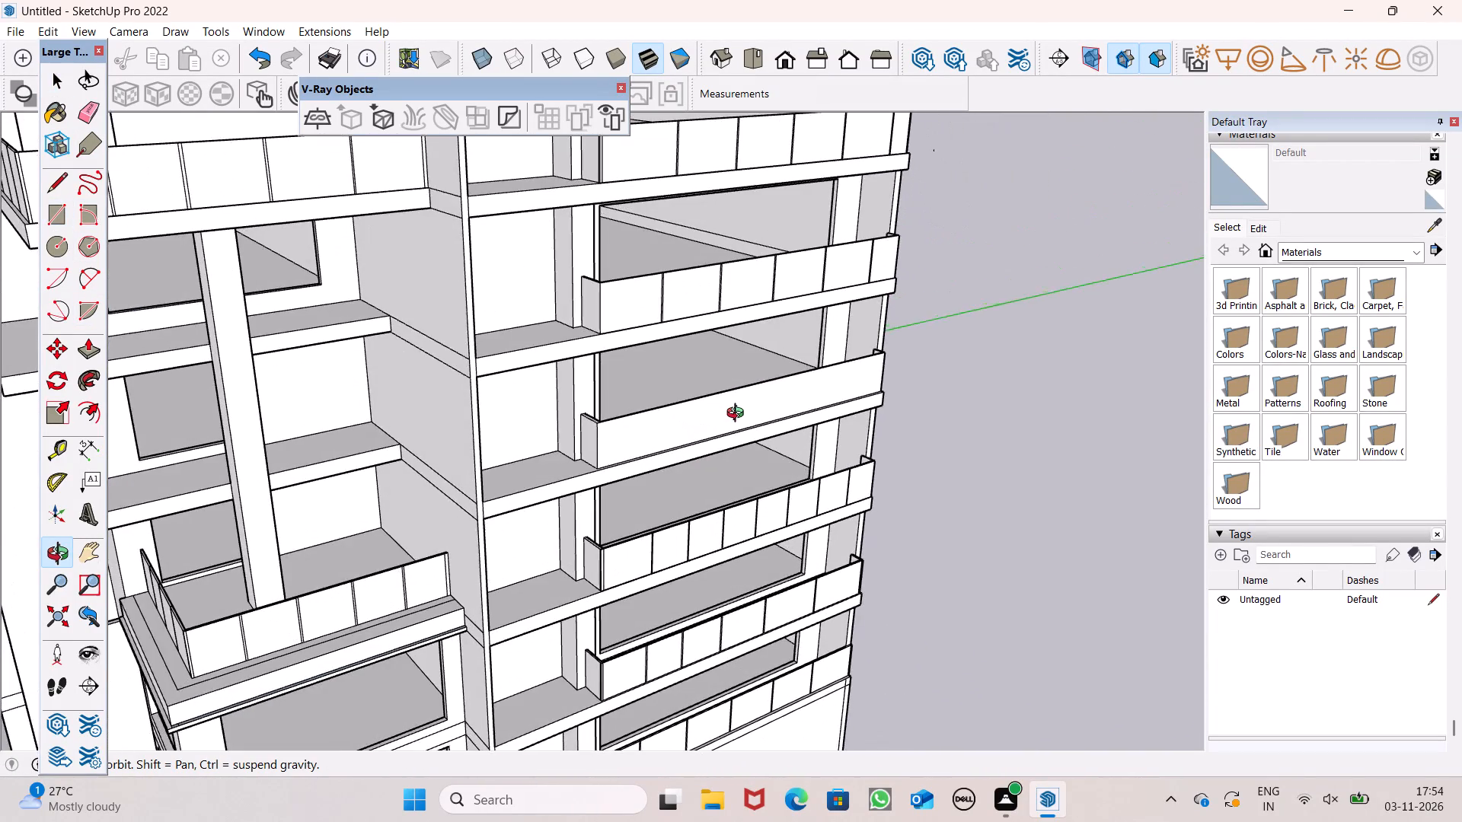
{"action": "middle_click_drag", "start_coordinate": [739, 415], "coordinate": [736, 415]}
{"action": "scroll", "coordinate": [734, 415], "scroll_direction": "down", "scroll_amount": 7}
{"action": "scroll", "coordinate": [756, 422], "scroll_direction": "up", "scroll_amount": 1}
{"action": "middle_click_drag", "start_coordinate": [754, 426], "coordinate": [518, 529]}
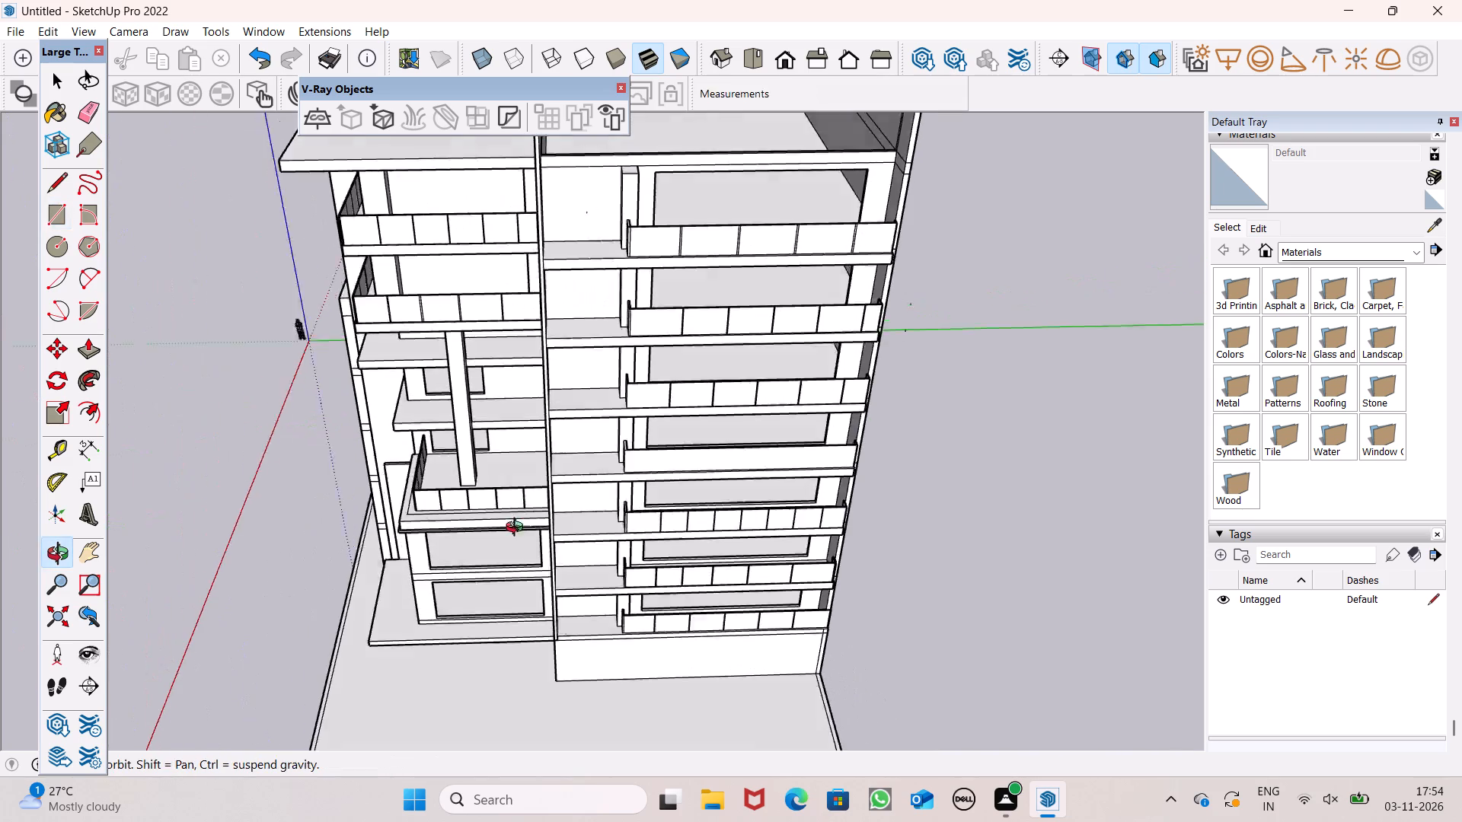
{"action": "middle_click_drag", "start_coordinate": [518, 529], "coordinate": [515, 530]}
{"action": "scroll", "coordinate": [637, 467], "scroll_direction": "up", "scroll_amount": 7}
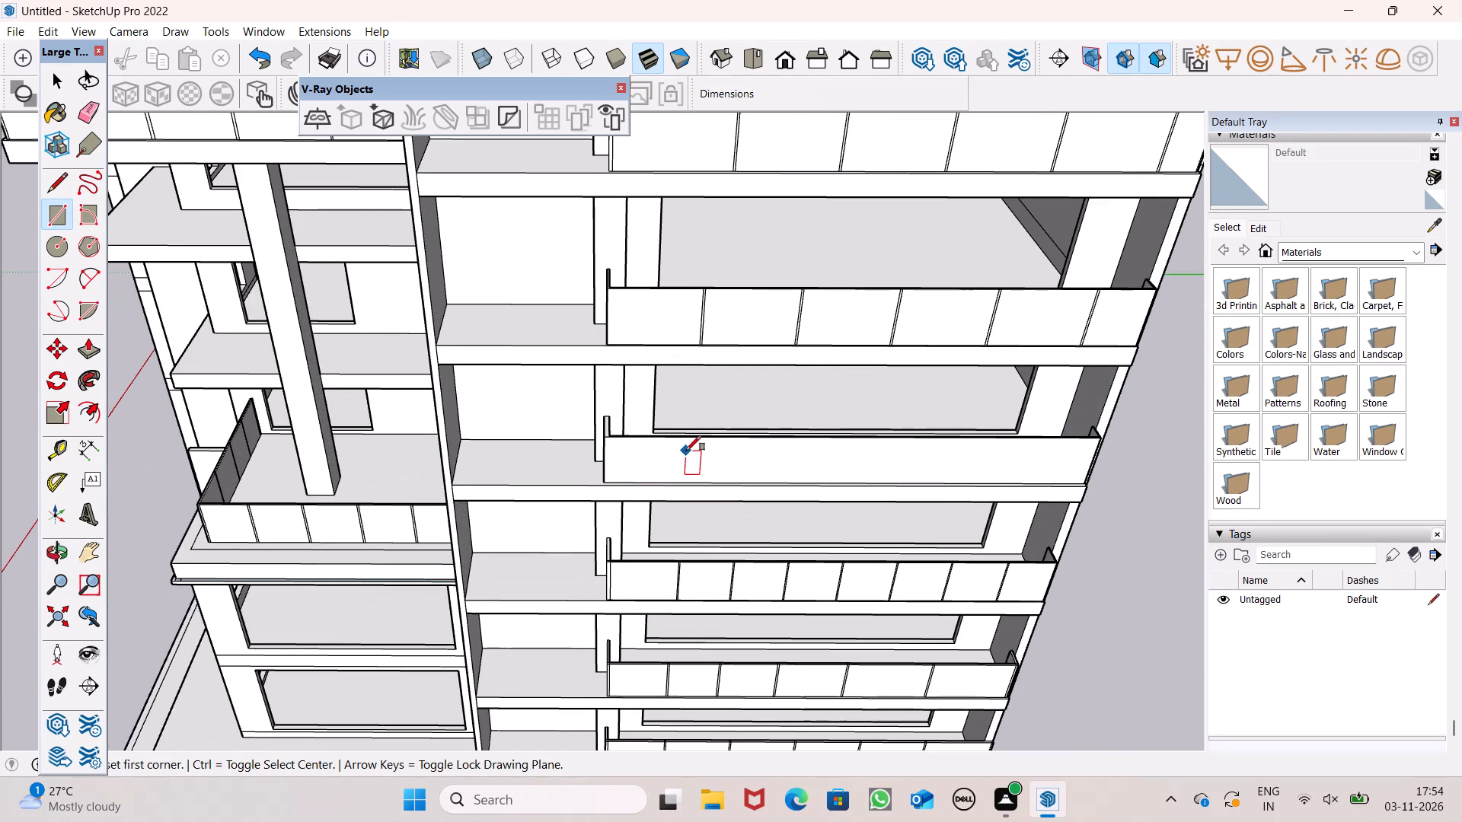
{"action": "middle_click_drag", "start_coordinate": [637, 445], "coordinate": [652, 578]}
{"action": "scroll", "coordinate": [704, 455], "scroll_direction": "up", "scroll_amount": 7}
{"action": "scroll", "coordinate": [569, 399], "scroll_direction": "down", "scroll_amount": 4}
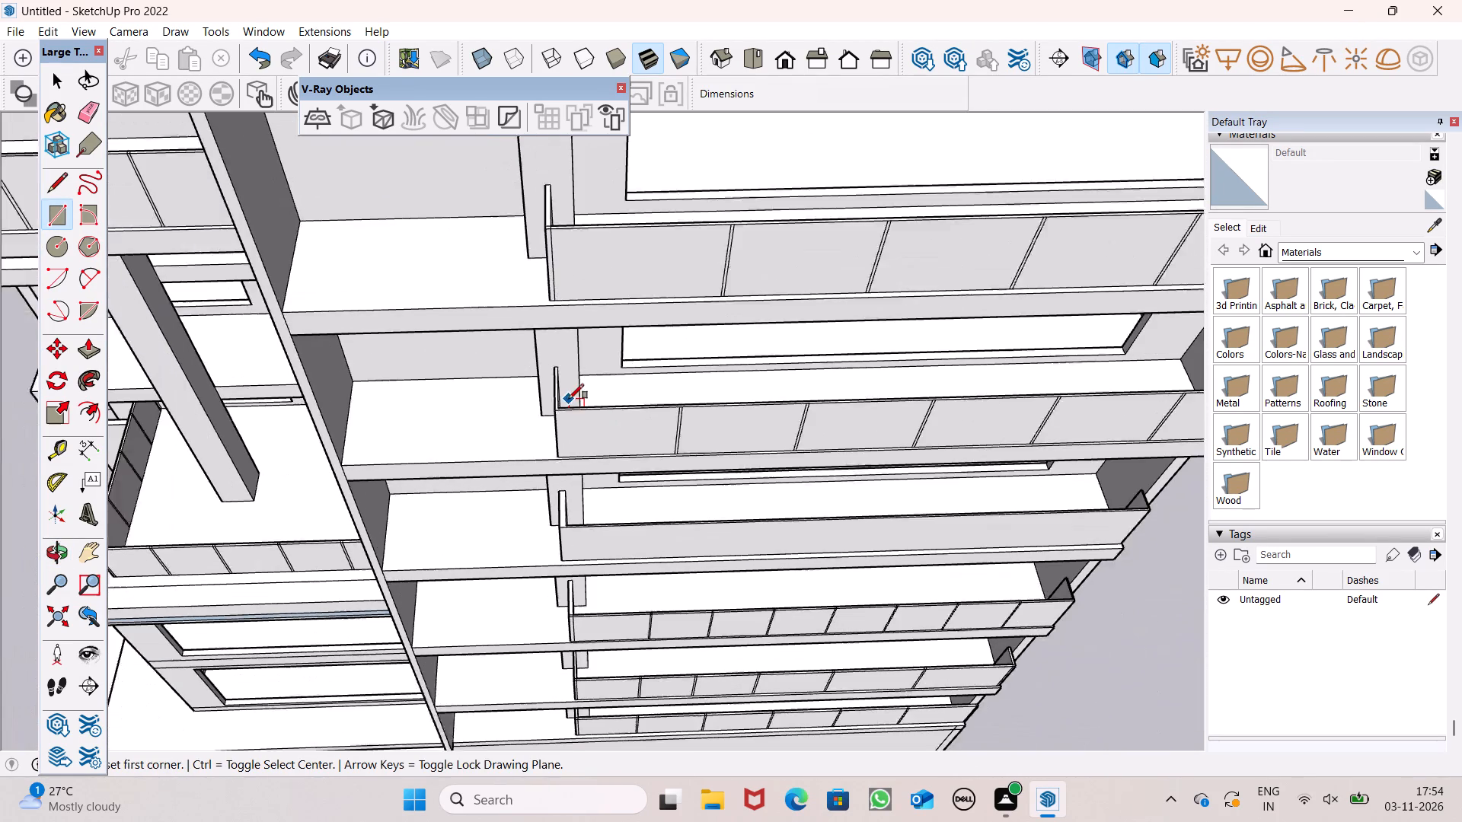
{"action": "scroll", "coordinate": [569, 399], "scroll_direction": "down", "scroll_amount": 2}
{"action": "middle_click_drag", "start_coordinate": [664, 555], "coordinate": [646, 399]}
{"action": "scroll", "coordinate": [636, 421], "scroll_direction": "up", "scroll_amount": 6}
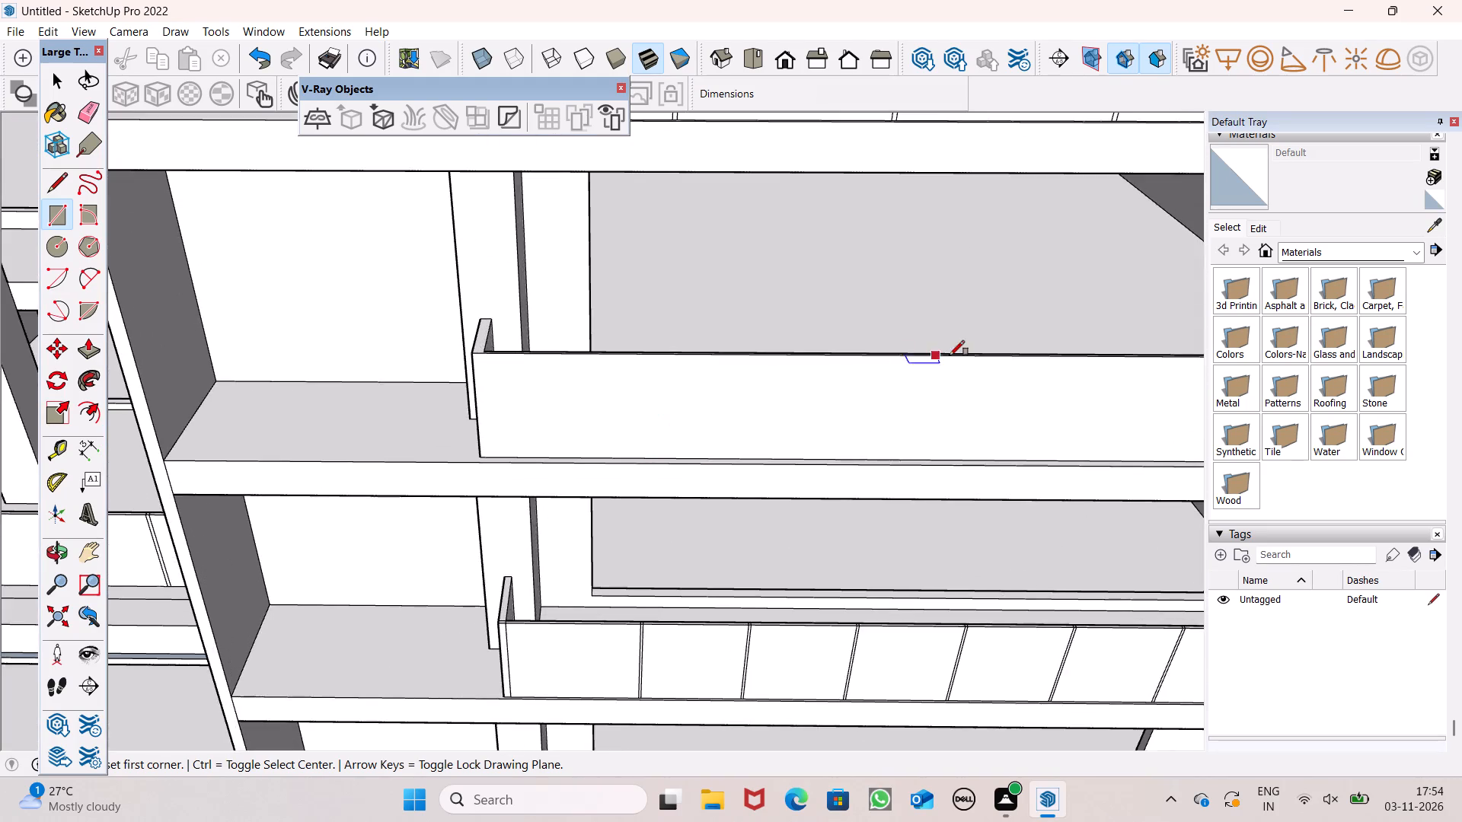
{"action": "scroll", "coordinate": [950, 355], "scroll_direction": "down", "scroll_amount": 5}
{"action": "scroll", "coordinate": [787, 392], "scroll_direction": "down", "scroll_amount": 4}
{"action": "scroll", "coordinate": [793, 373], "scroll_direction": "up", "scroll_amount": 6}
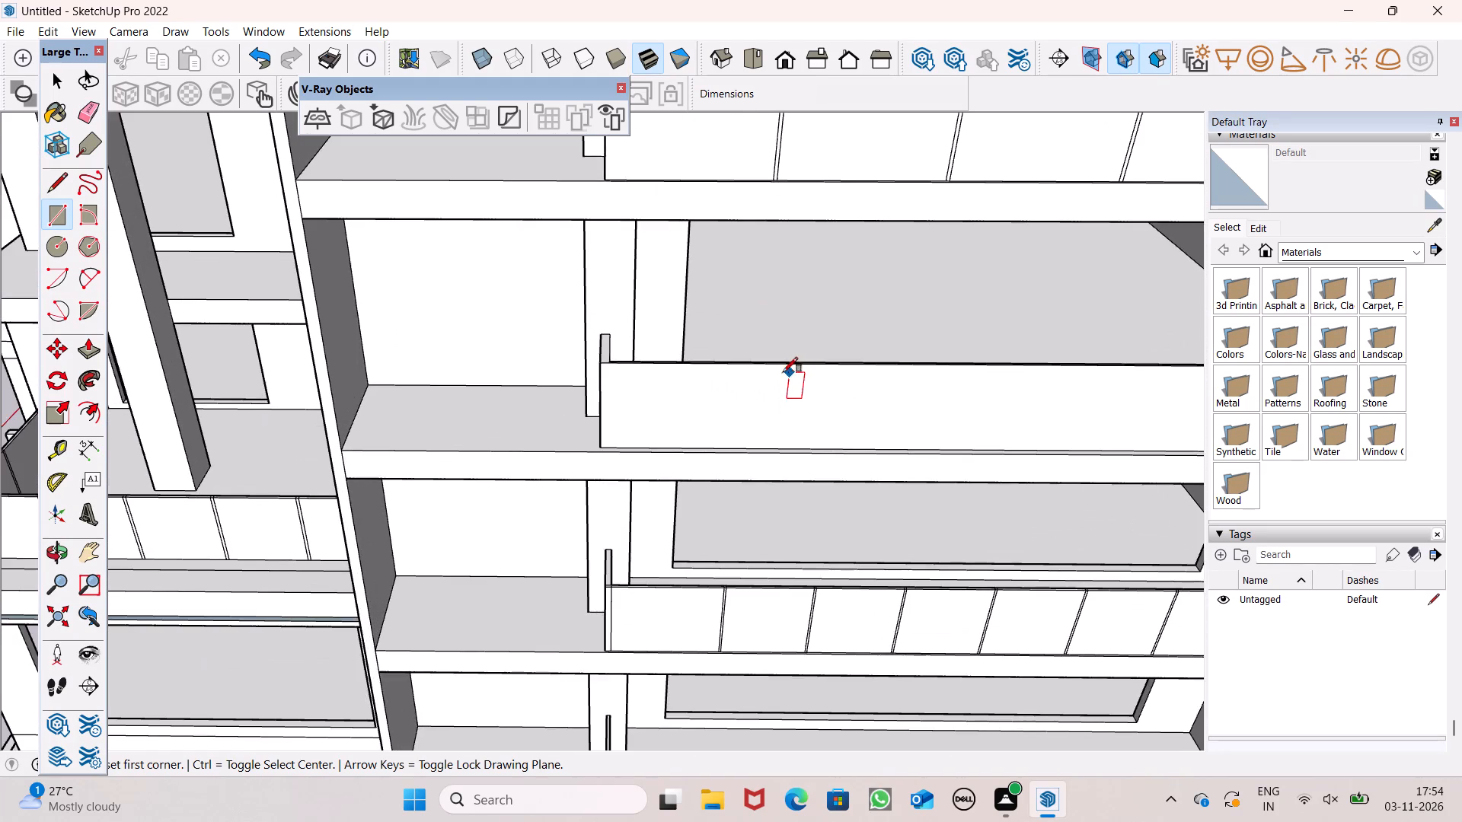
{"action": "middle_click_drag", "start_coordinate": [779, 403], "coordinate": [775, 442]}
{"action": "scroll", "coordinate": [698, 393], "scroll_direction": "up", "scroll_amount": 6}
{"action": "scroll", "coordinate": [697, 409], "scroll_direction": "down", "scroll_amount": 3}
{"action": "middle_click_drag", "start_coordinate": [717, 466], "coordinate": [689, 486]}
{"action": "scroll", "coordinate": [733, 442], "scroll_direction": "down", "scroll_amount": 5}
{"action": "middle_click_drag", "start_coordinate": [723, 495], "coordinate": [729, 503]}
{"action": "scroll", "coordinate": [713, 483], "scroll_direction": "up", "scroll_amount": 5}
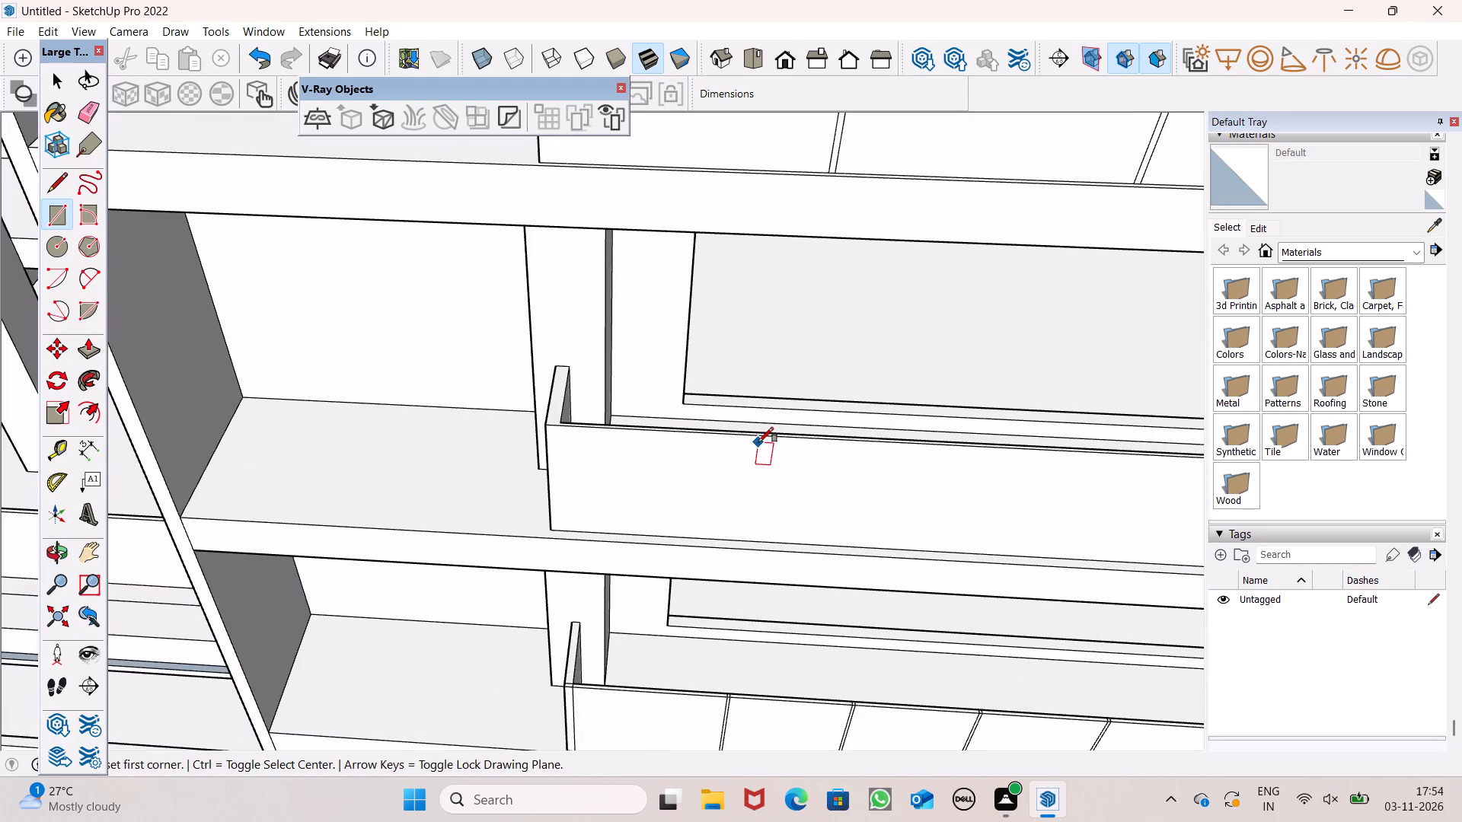
{"action": "left_click", "coordinate": [759, 439]}
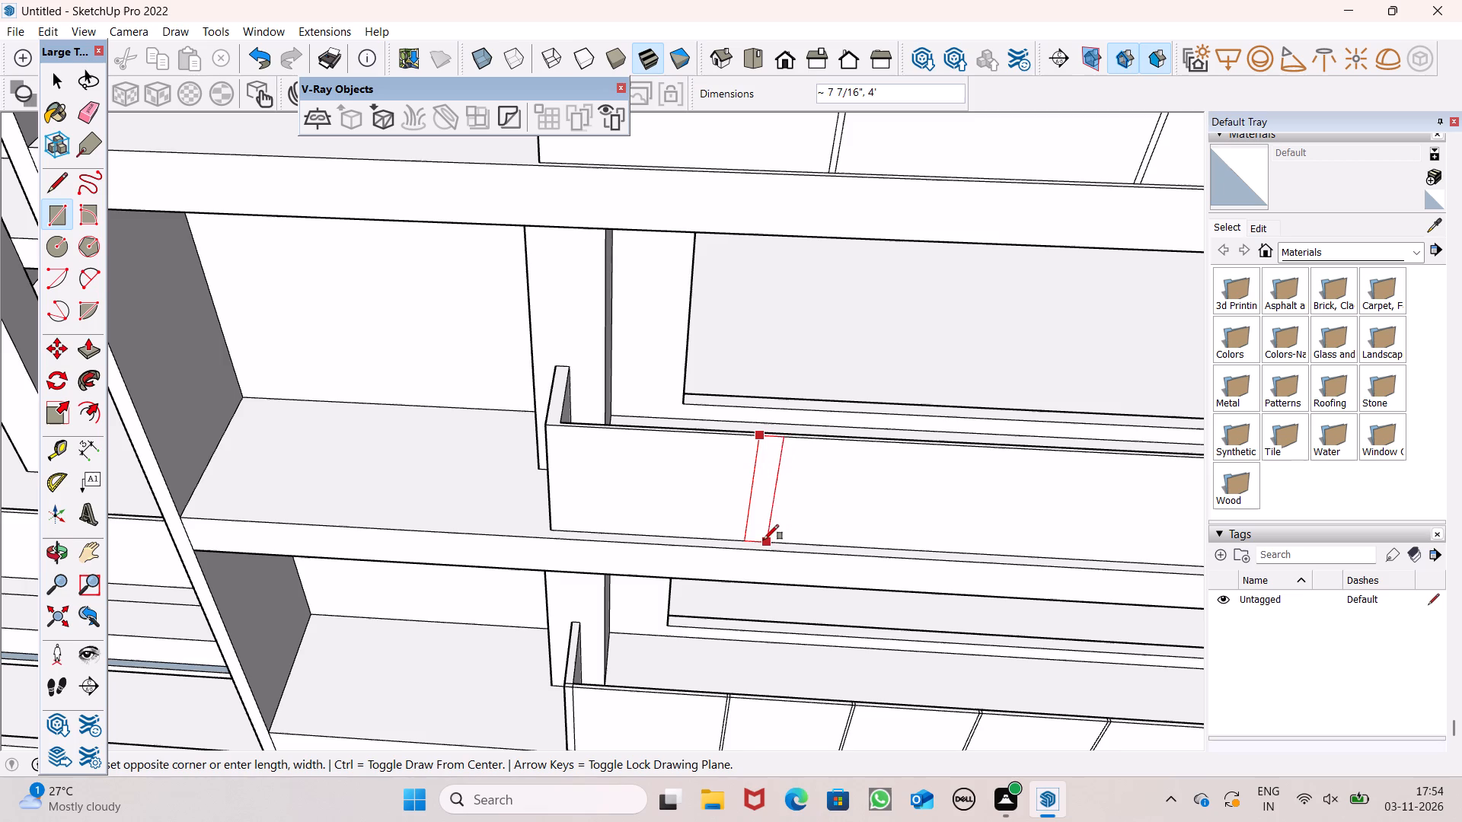
{"action": "scroll", "coordinate": [755, 538], "scroll_direction": "up", "scroll_amount": 7}
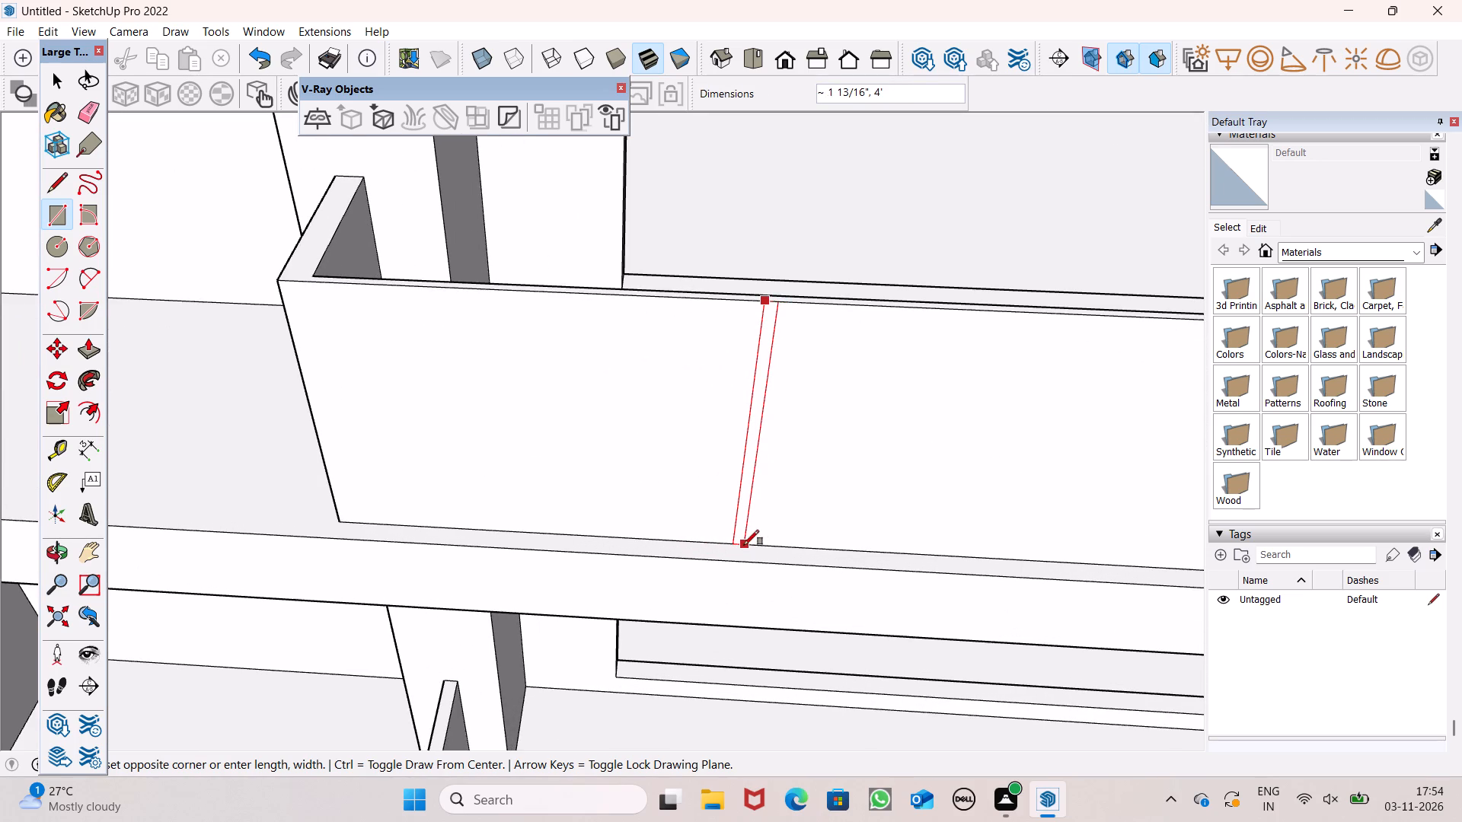
{"action": "left_click", "coordinate": [743, 546]}
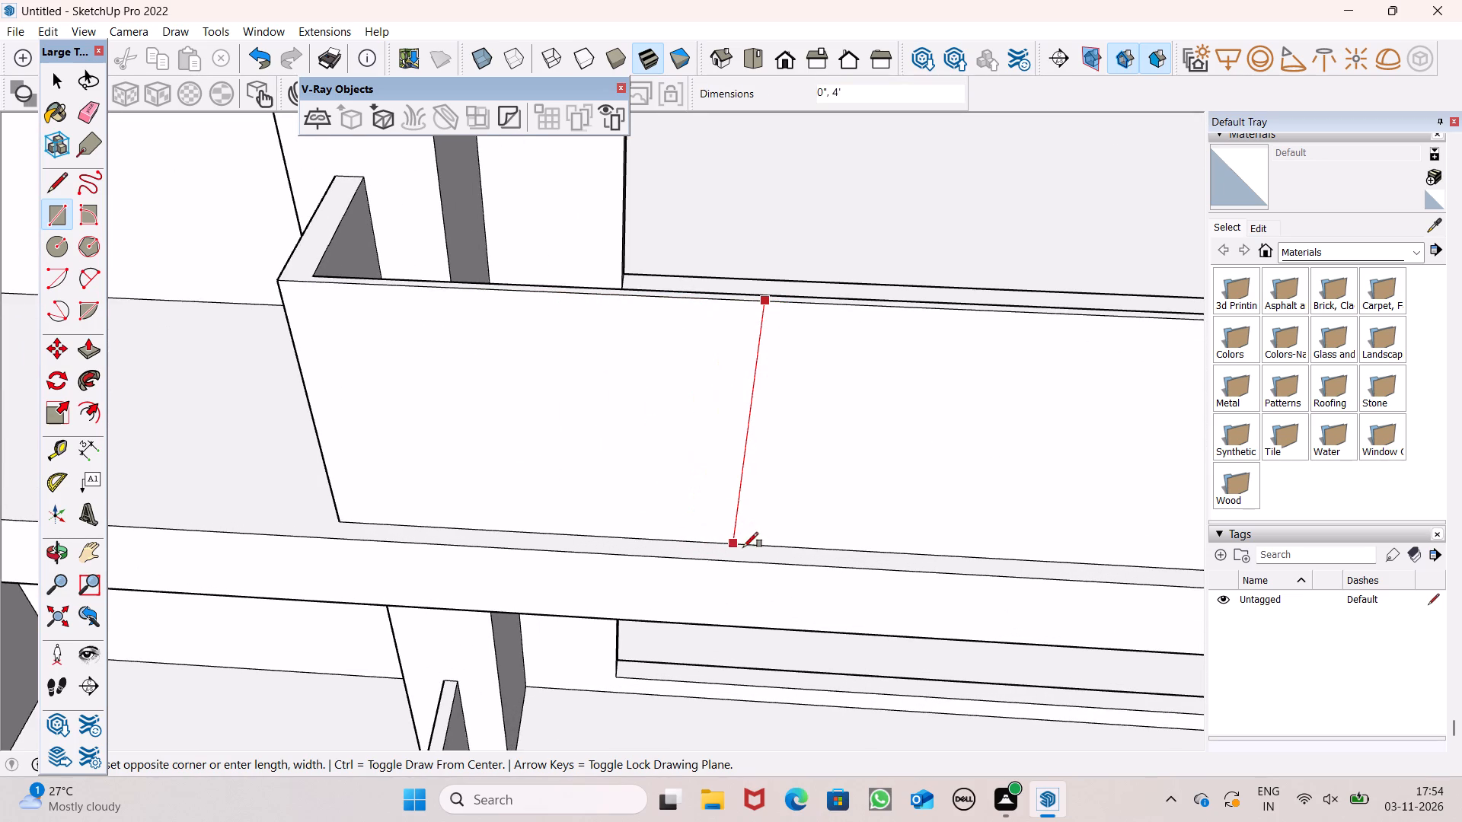
{"action": "scroll", "coordinate": [749, 540], "scroll_direction": "up", "scroll_amount": 4}
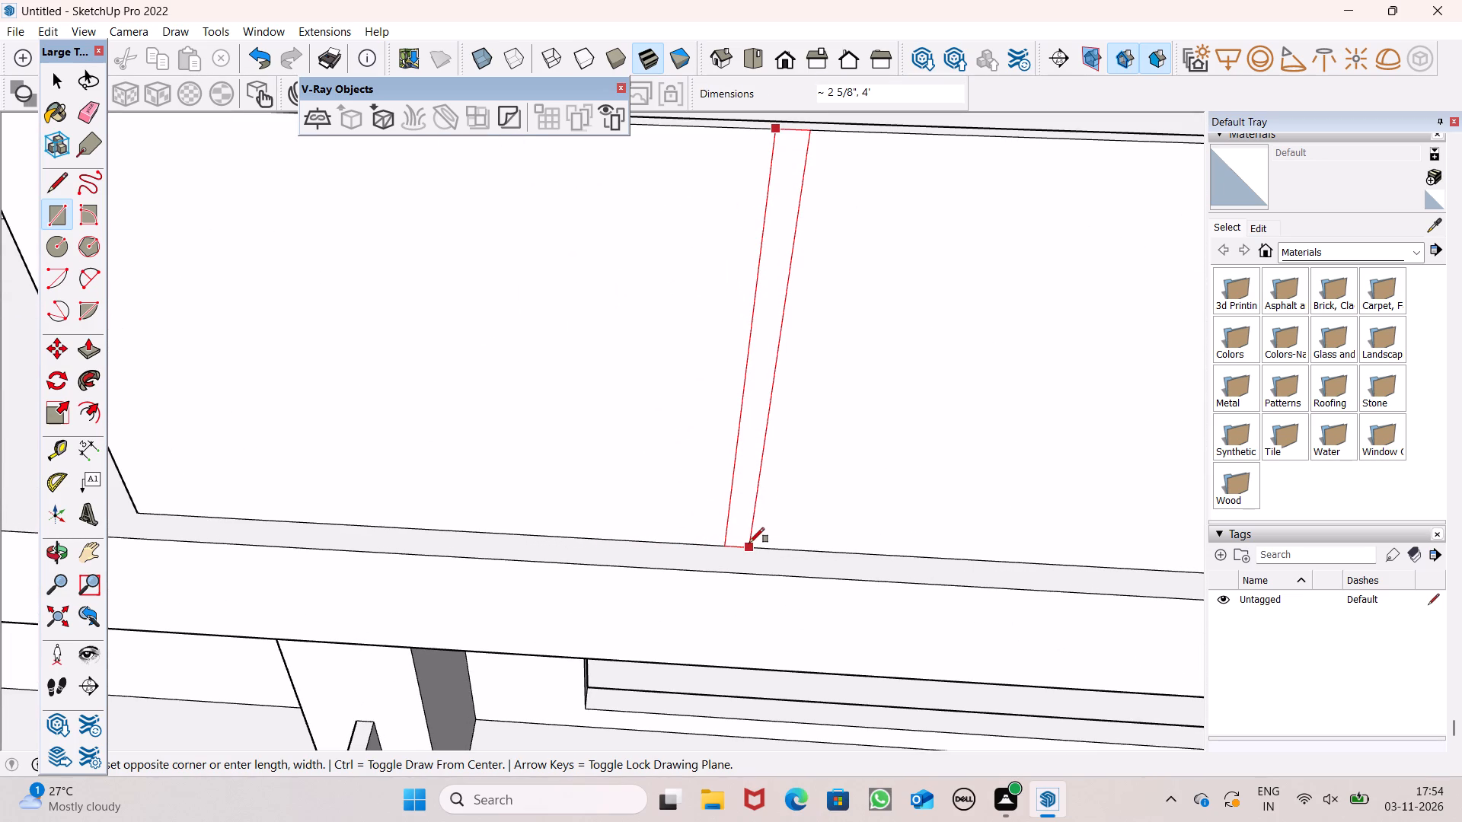
{"action": "left_click", "coordinate": [740, 544]}
{"action": "key", "text": "space"}
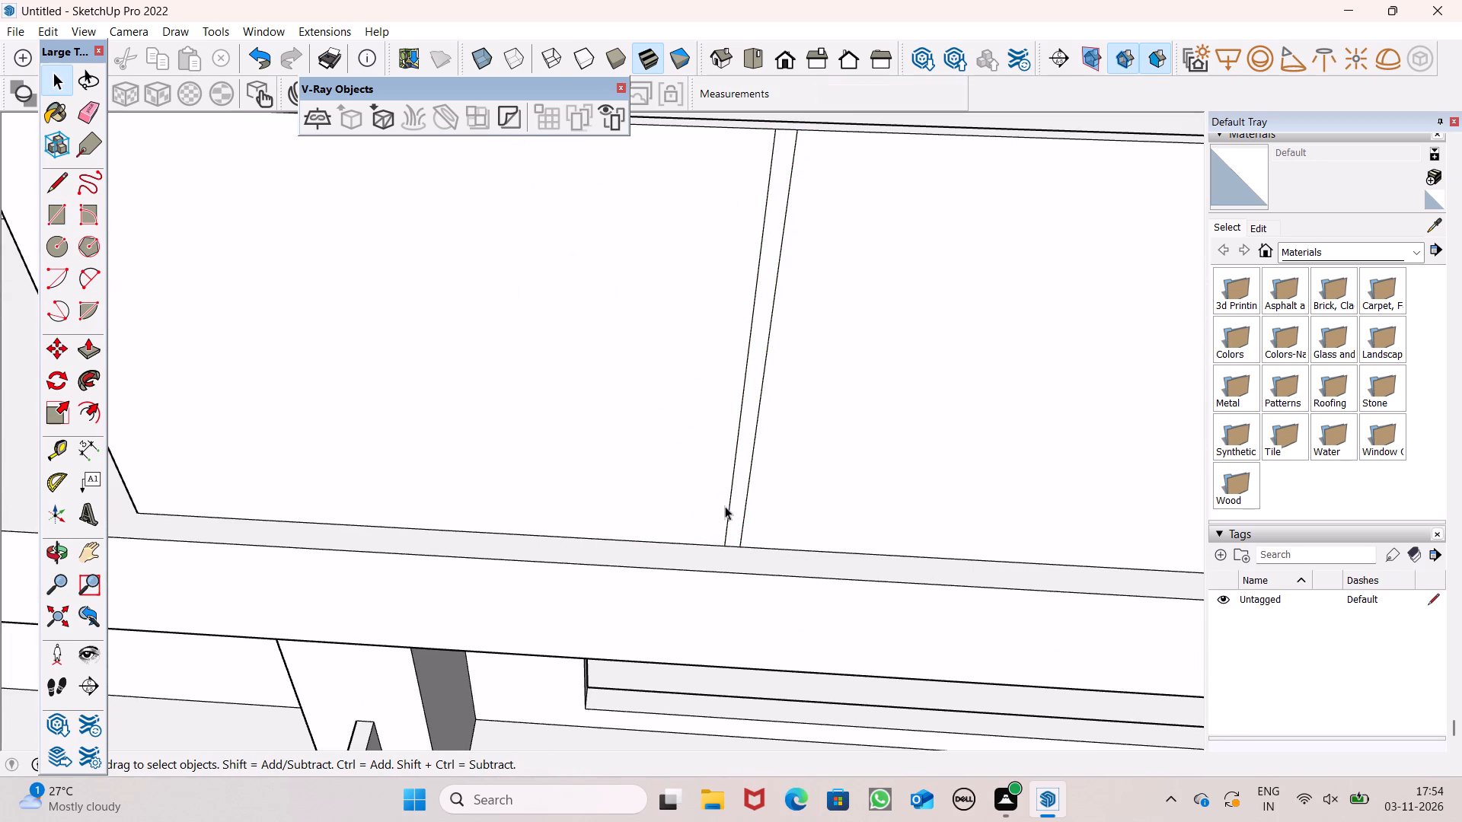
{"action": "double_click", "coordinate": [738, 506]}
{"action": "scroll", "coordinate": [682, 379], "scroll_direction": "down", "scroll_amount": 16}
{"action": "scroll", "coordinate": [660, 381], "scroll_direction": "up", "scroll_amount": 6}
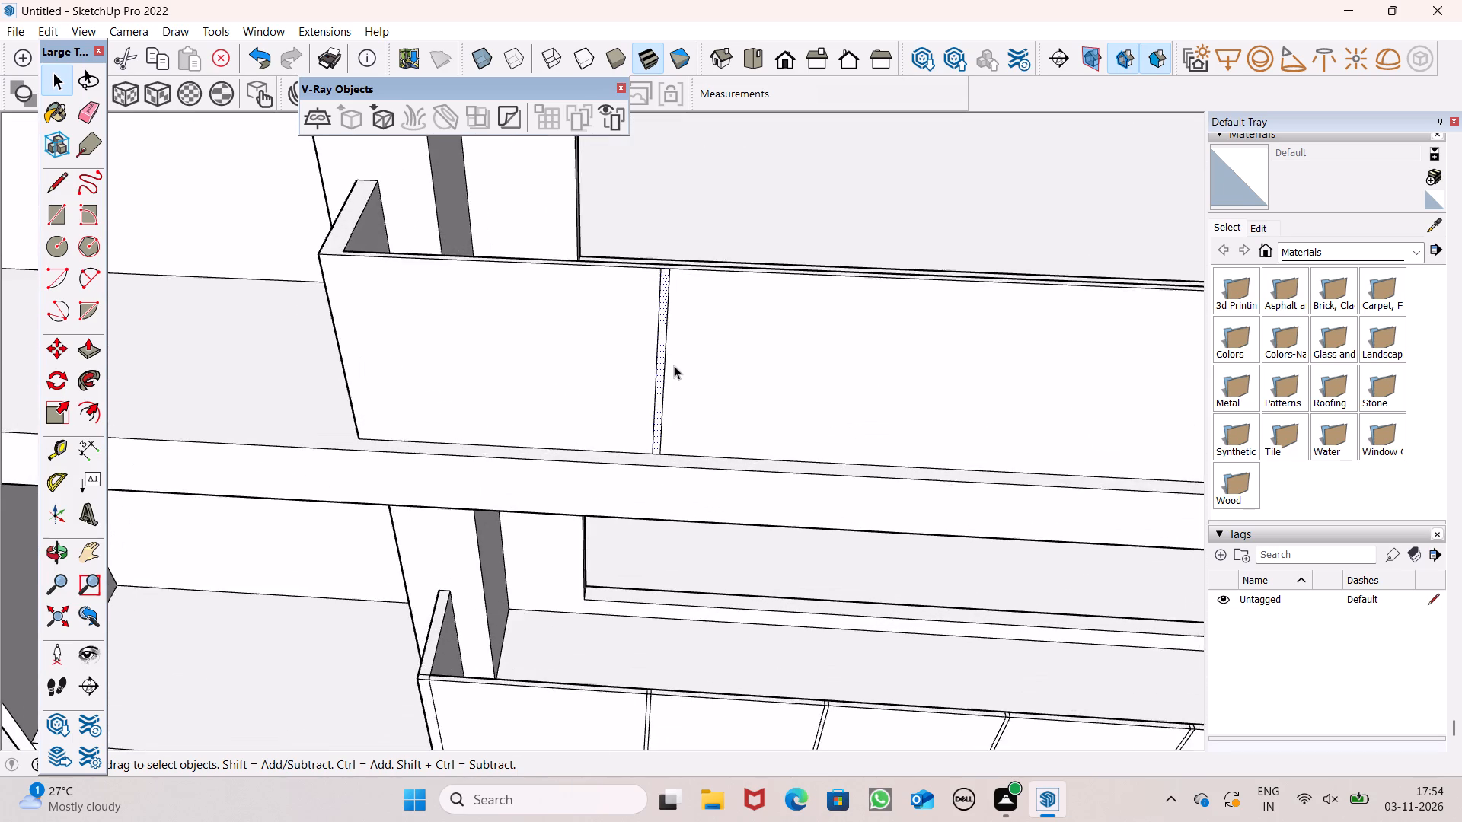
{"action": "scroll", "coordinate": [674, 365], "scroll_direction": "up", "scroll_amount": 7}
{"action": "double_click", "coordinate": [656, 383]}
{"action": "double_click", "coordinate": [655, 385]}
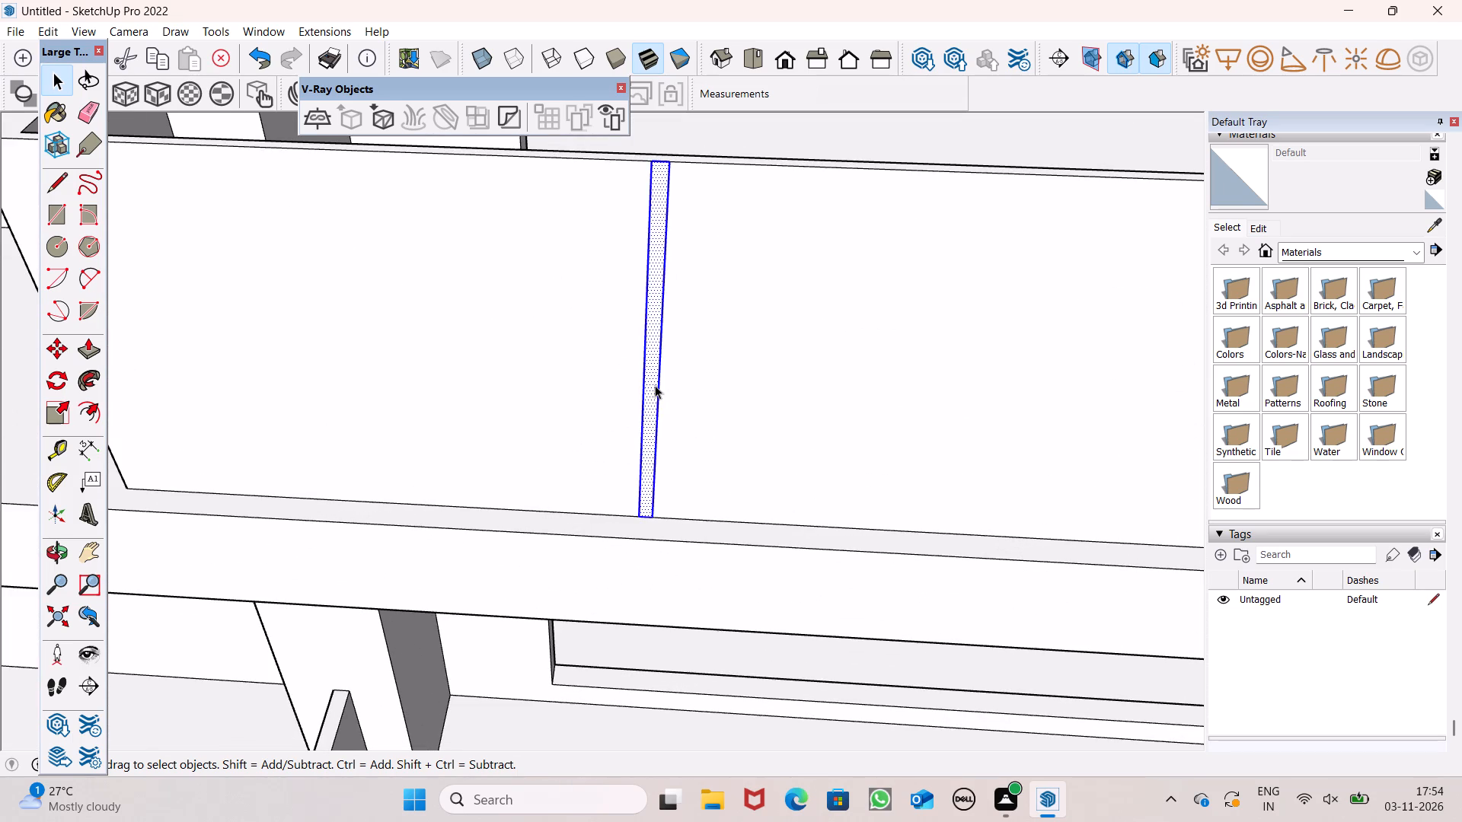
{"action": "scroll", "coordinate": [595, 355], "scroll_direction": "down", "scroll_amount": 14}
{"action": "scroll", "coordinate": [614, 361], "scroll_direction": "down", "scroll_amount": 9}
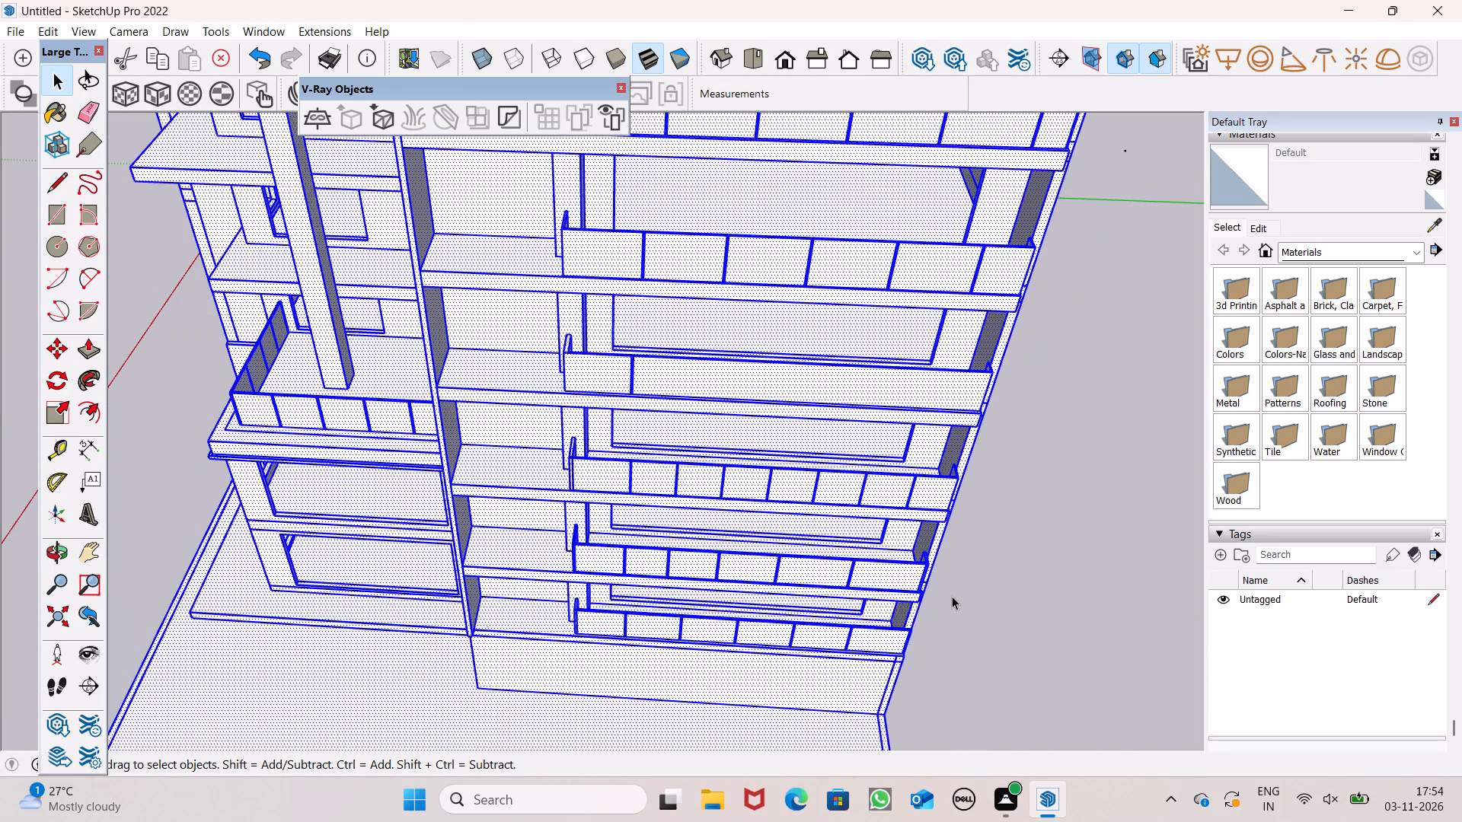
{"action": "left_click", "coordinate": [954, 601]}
Copy the narrow strip horizontally along the fourth-from-top parapet and array it *5.
{"action": "scroll", "coordinate": [736, 395], "scroll_direction": "up", "scroll_amount": 8}
{"action": "scroll", "coordinate": [546, 342], "scroll_direction": "up", "scroll_amount": 5}
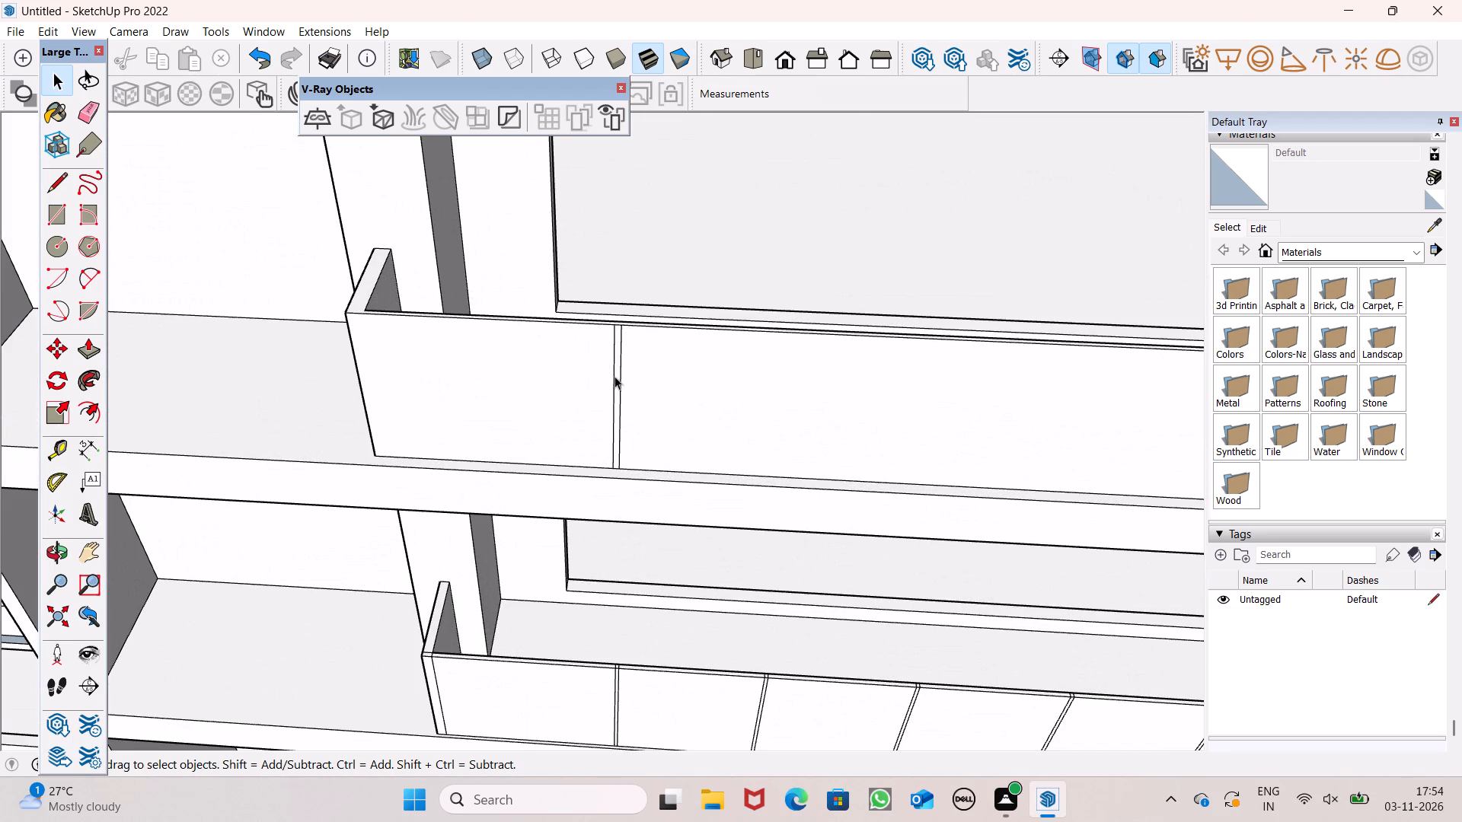
{"action": "double_click", "coordinate": [618, 377]}
{"action": "key", "text": "m"}
{"action": "key", "text": "Return"}
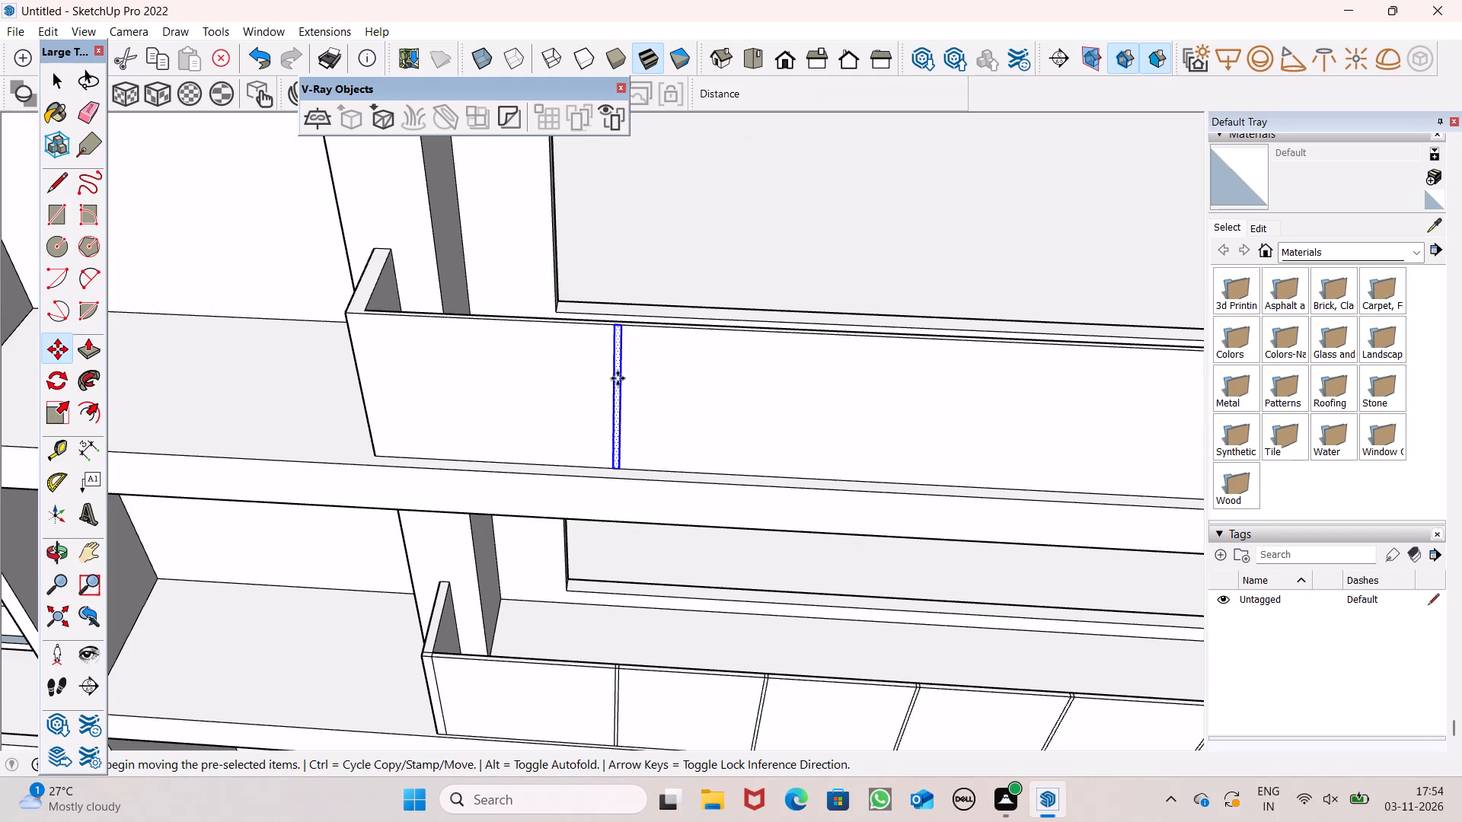
{"action": "scroll", "coordinate": [501, 402], "scroll_direction": "down", "scroll_amount": 6}
{"action": "scroll", "coordinate": [474, 413], "scroll_direction": "up", "scroll_amount": 1}
{"action": "scroll", "coordinate": [474, 413], "scroll_direction": "down", "scroll_amount": 1}
{"action": "left_click_drag", "start_coordinate": [558, 397], "coordinate": [624, 415]}
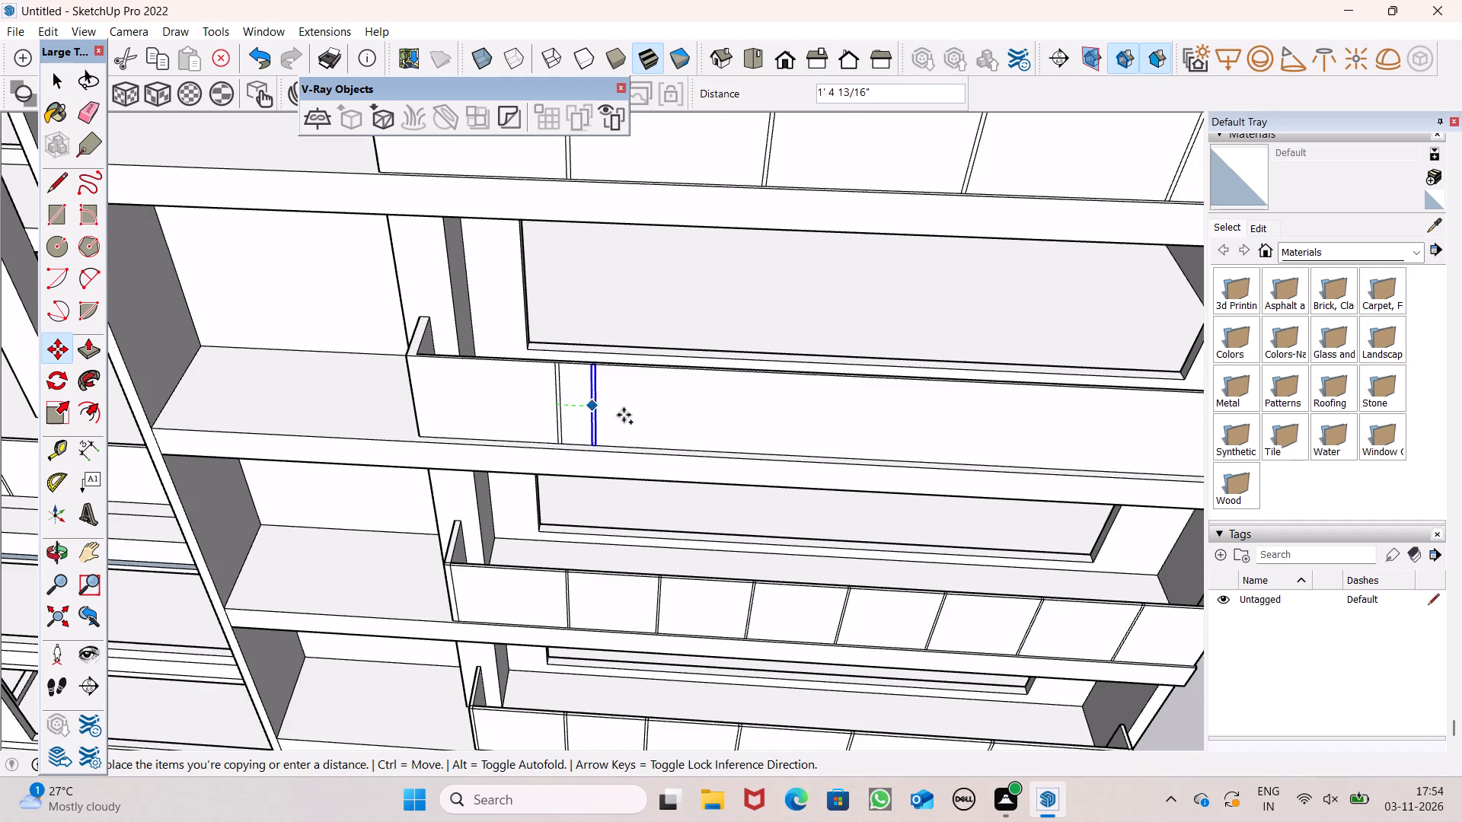
{"action": "left_click_drag", "start_coordinate": [624, 415], "coordinate": [719, 416]}
{"action": "key", "text": "Return"}
{"action": "key", "text": "shift+parenleft"}
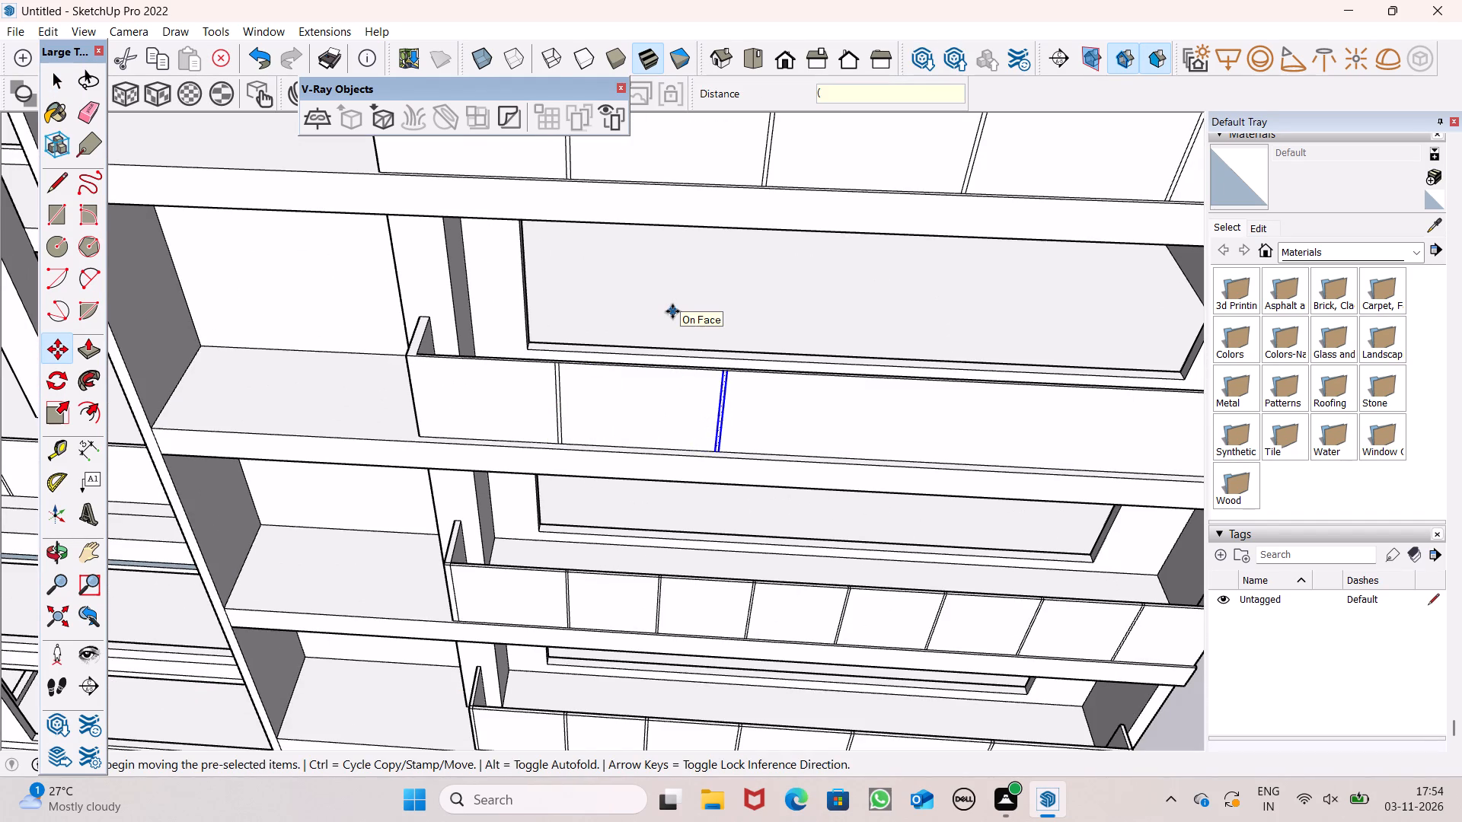
{"action": "key", "text": "BackSpace"}
{"action": "key", "text": "shift+asterisk"}
{"action": "key", "text": "5"}
{"action": "key", "text": "Return"}
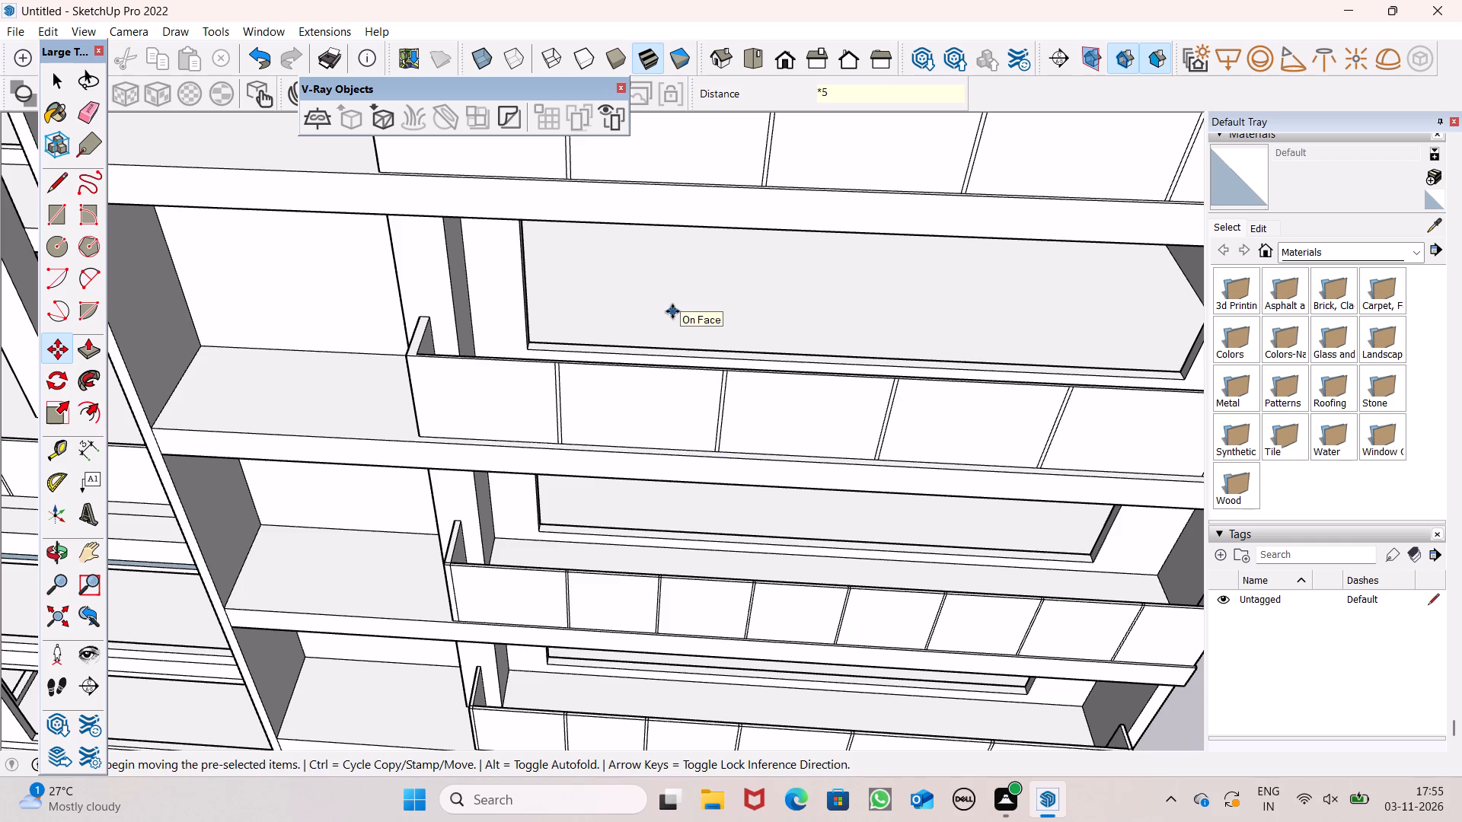
{"action": "key", "text": "space"}
Delete the surplus strip copy floating beyond the fourth-from-top parapet's right end, including its leftover edges.
{"action": "scroll", "coordinate": [778, 288], "scroll_direction": "down", "scroll_amount": 7}
{"action": "scroll", "coordinate": [1147, 371], "scroll_direction": "up", "scroll_amount": 2}
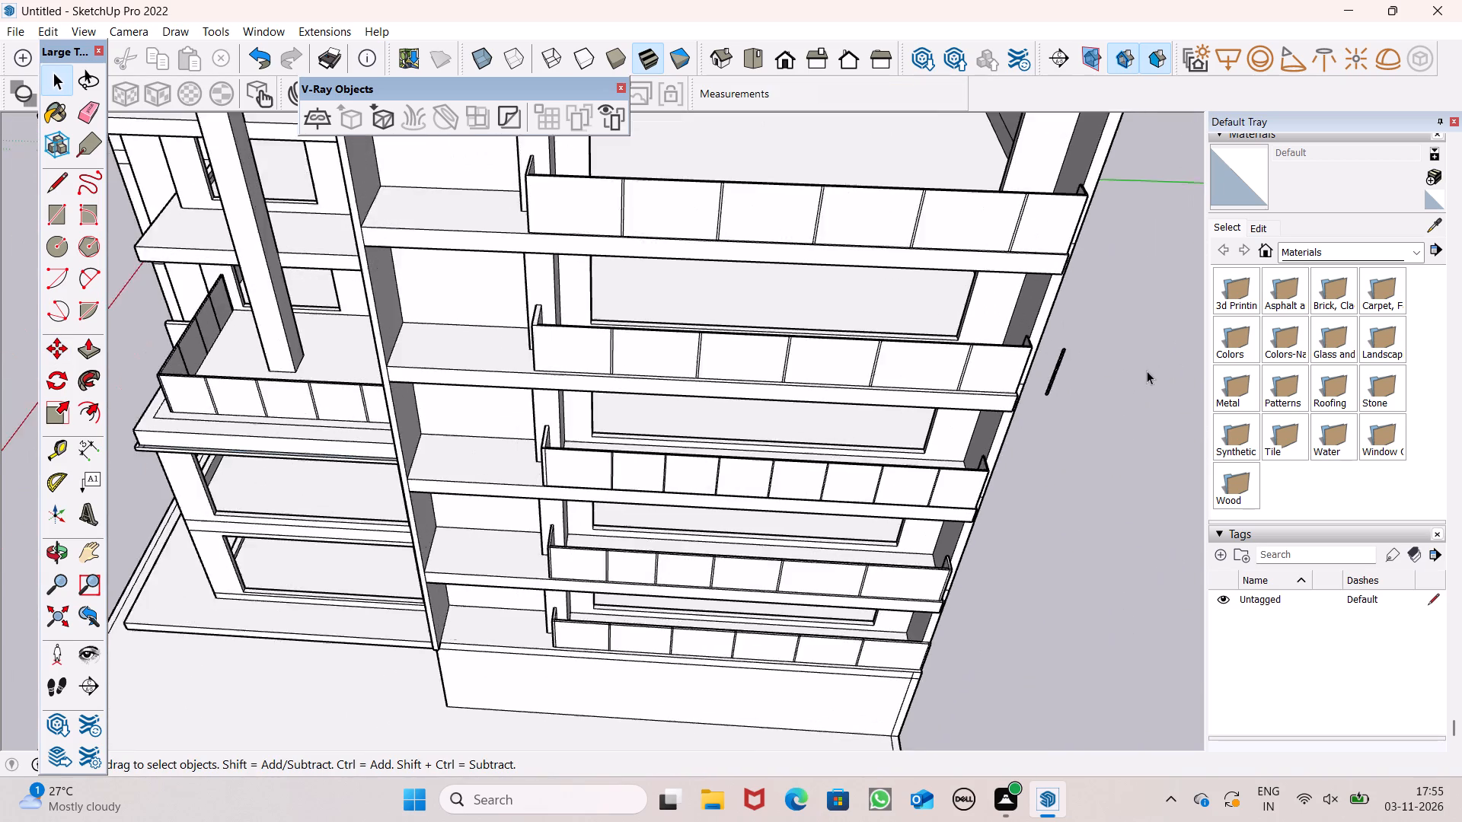
{"action": "scroll", "coordinate": [1147, 371], "scroll_direction": "up", "scroll_amount": 5}
{"action": "left_click_drag", "start_coordinate": [903, 271], "coordinate": [909, 516]}
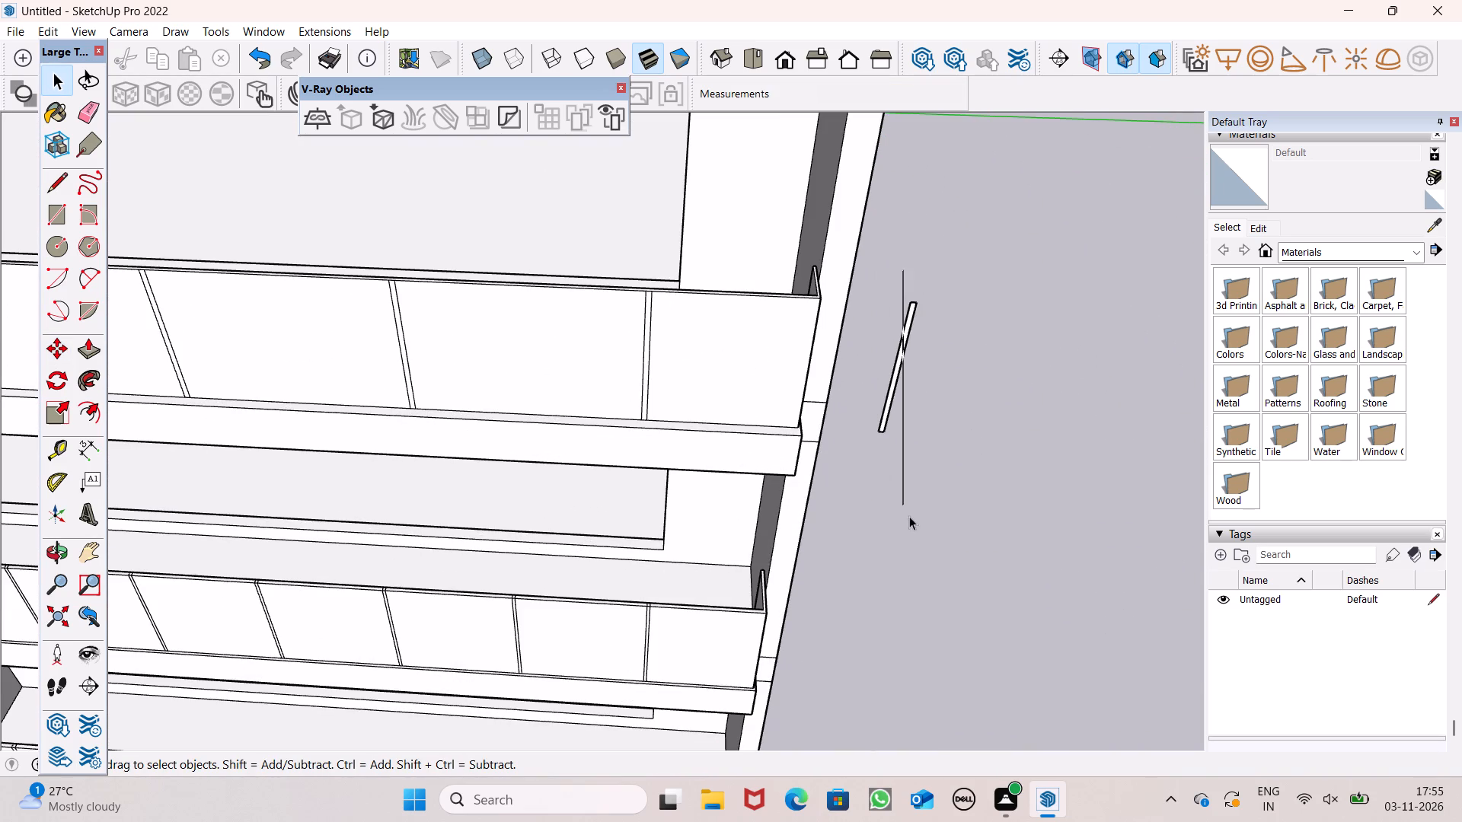
{"action": "left_click_drag", "start_coordinate": [909, 516], "coordinate": [966, 540]}
{"action": "left_click_drag", "start_coordinate": [888, 276], "coordinate": [1034, 534]}
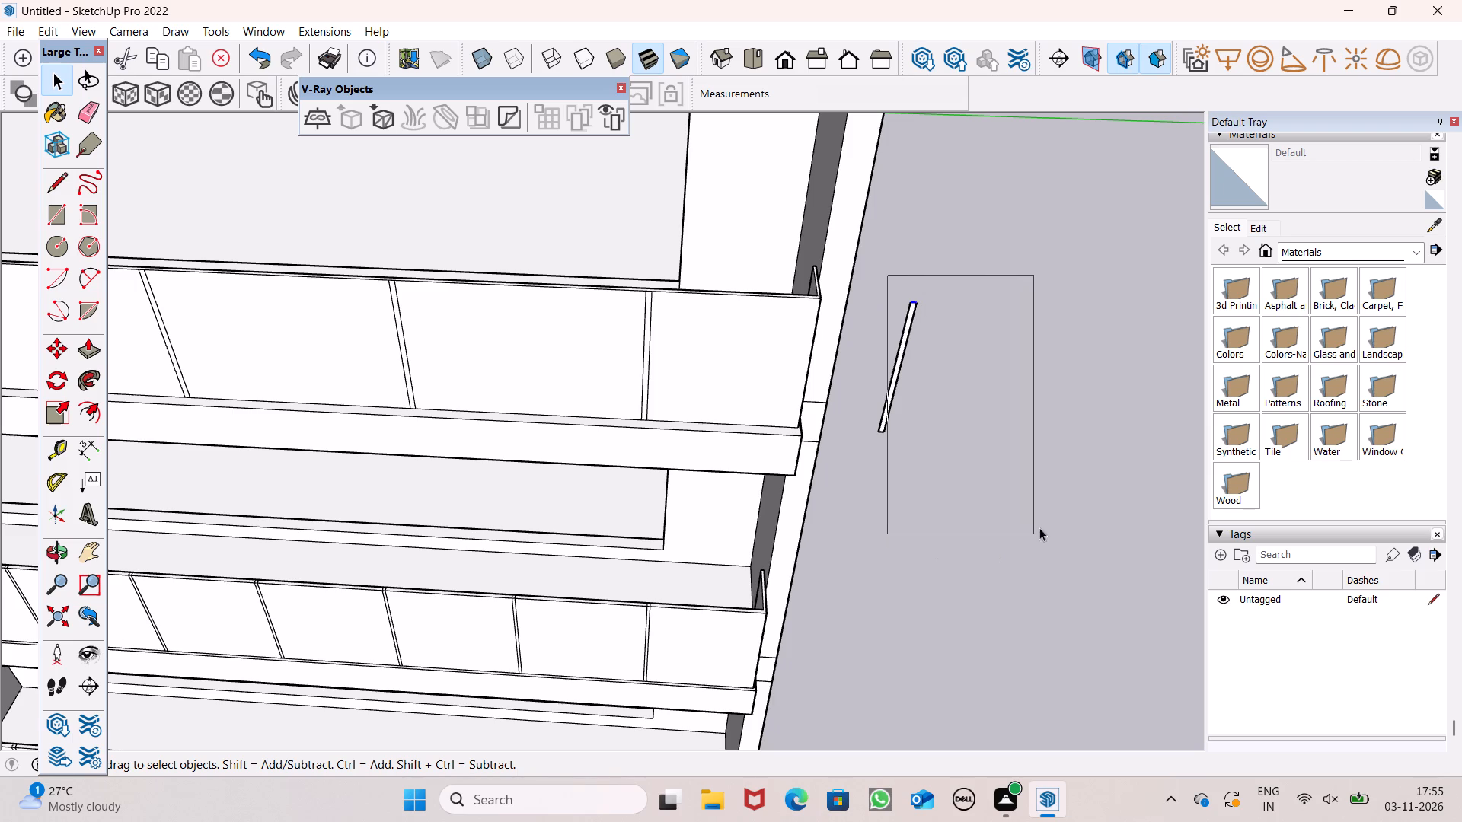
{"action": "left_click_drag", "start_coordinate": [883, 250], "coordinate": [1014, 528]}
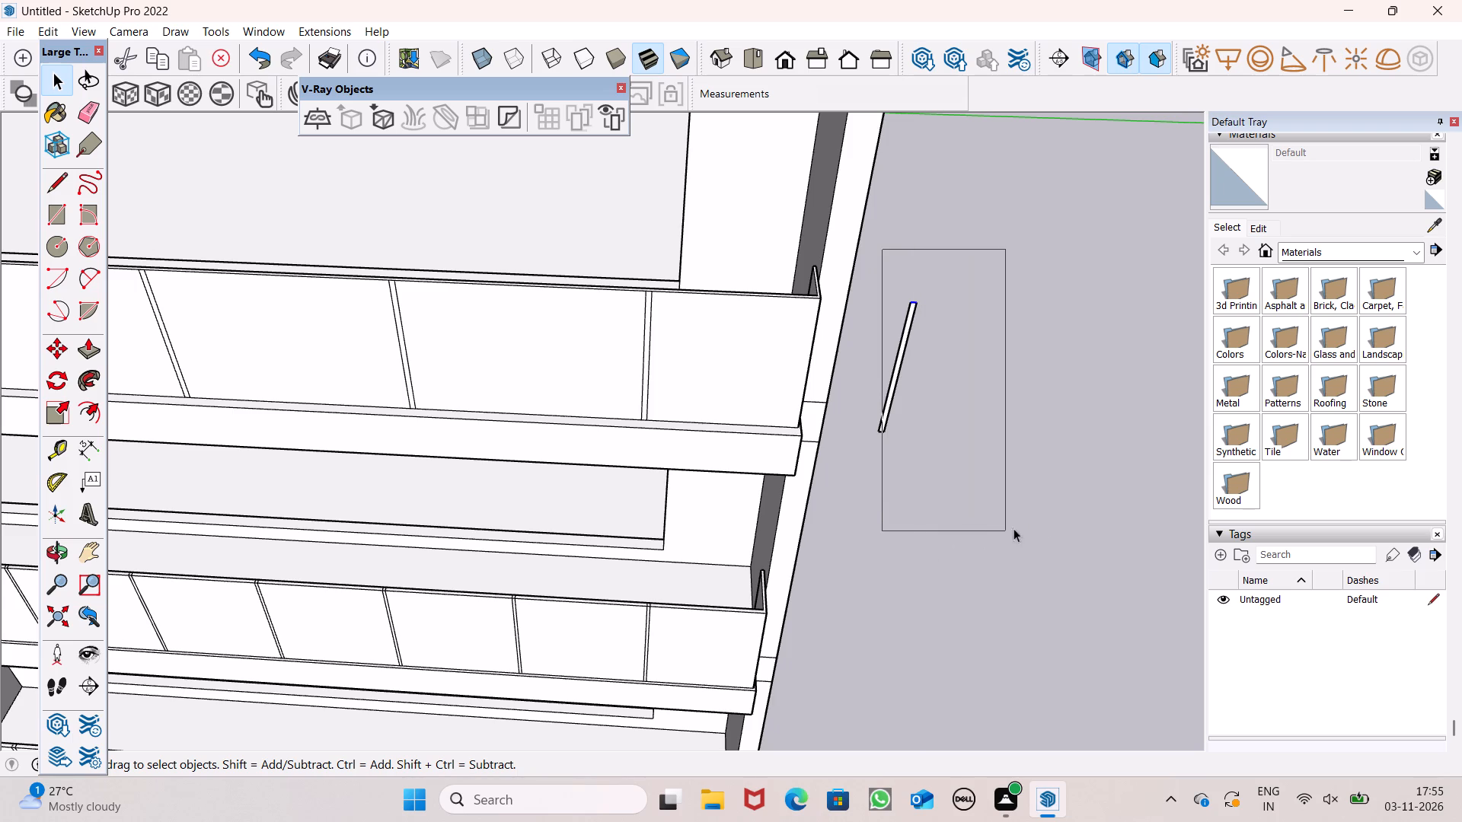
{"action": "left_click_drag", "start_coordinate": [1014, 528], "coordinate": [1042, 519]}
{"action": "key", "text": "Delete"}
{"action": "left_click_drag", "start_coordinate": [905, 269], "coordinate": [872, 446]}
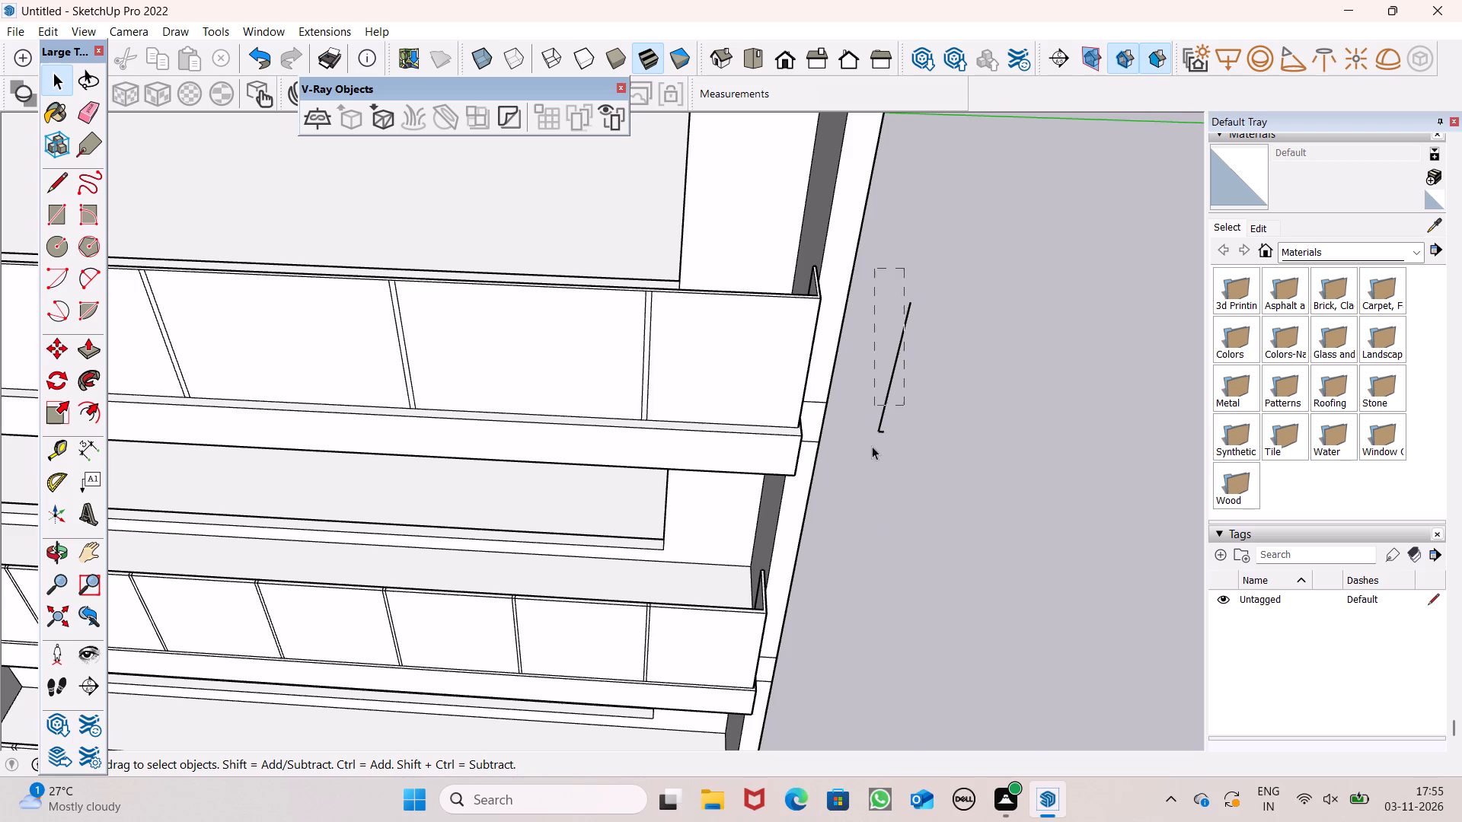
{"action": "left_click_drag", "start_coordinate": [872, 446], "coordinate": [965, 476]}
{"action": "left_click_drag", "start_coordinate": [886, 254], "coordinate": [973, 478]}
{"action": "left_click_drag", "start_coordinate": [973, 478], "coordinate": [922, 604]}
{"action": "key", "text": "Delete"}
{"action": "left_click", "coordinate": [878, 420]}
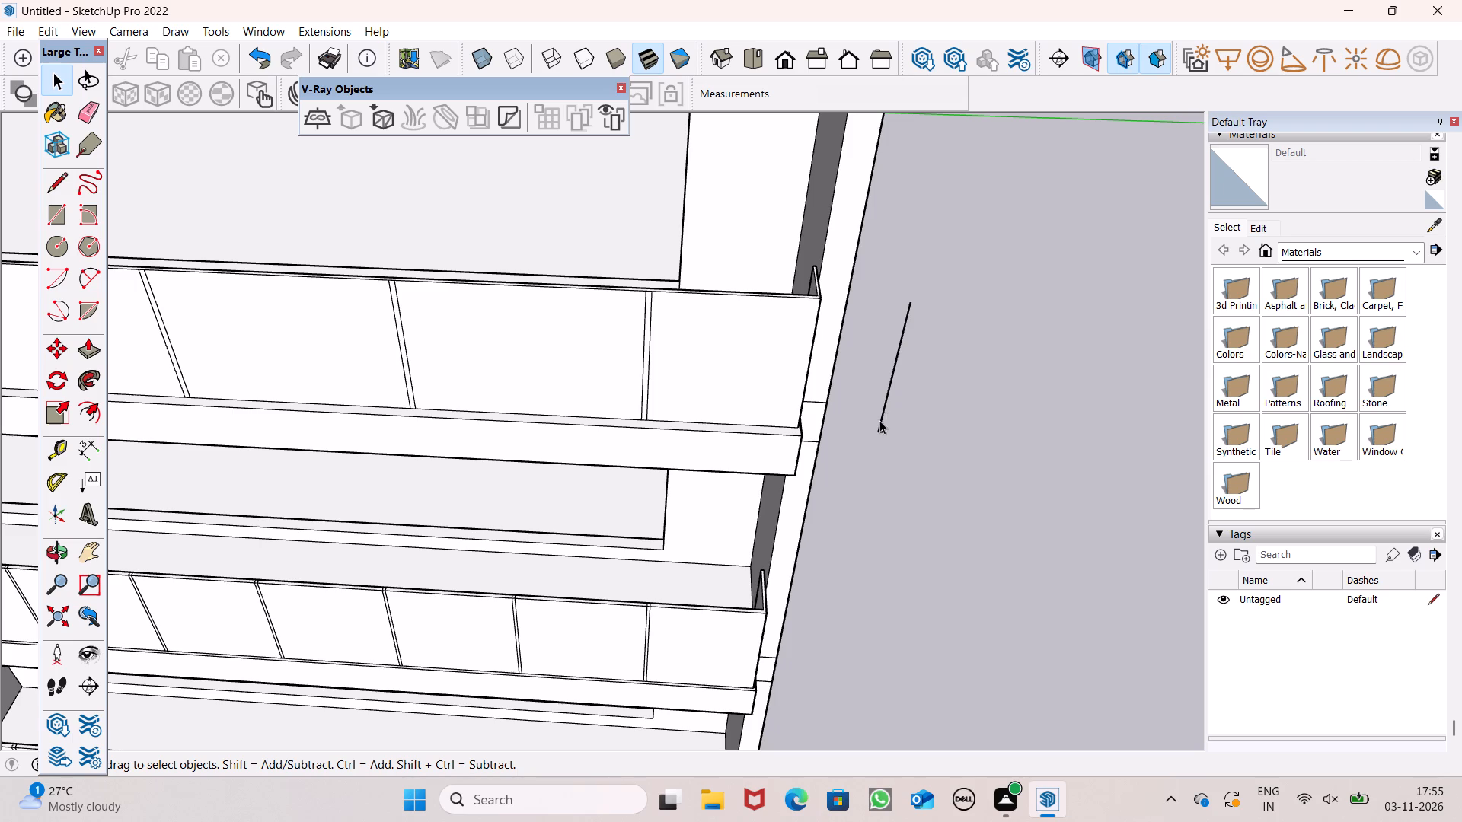
{"action": "left_click", "coordinate": [886, 411]}
{"action": "left_click", "coordinate": [886, 435]}
{"action": "left_click", "coordinate": [882, 429]}
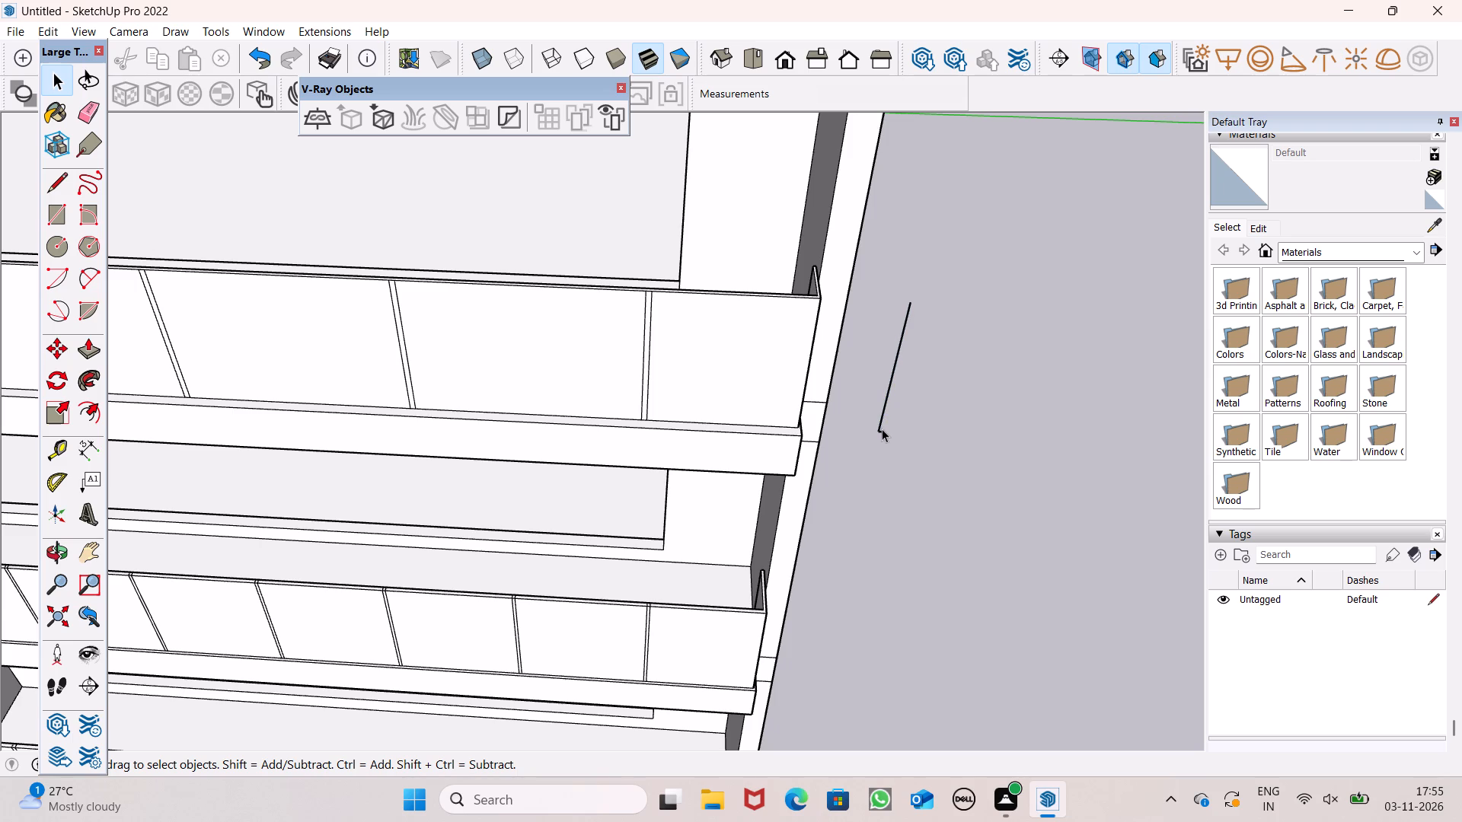
{"action": "key", "text": "Delete"}
{"action": "left_click", "coordinate": [883, 433]}
{"action": "key", "text": "Delete"}
Draw lines across the left corner's top on a front-facade parapet and down its front face, marking a full-height corner strip.
{"action": "scroll", "coordinate": [877, 429], "scroll_direction": "down", "scroll_amount": 5}
{"action": "middle_click_drag", "start_coordinate": [877, 425], "coordinate": [890, 472]}
{"action": "scroll", "coordinate": [925, 426], "scroll_direction": "down", "scroll_amount": 7}
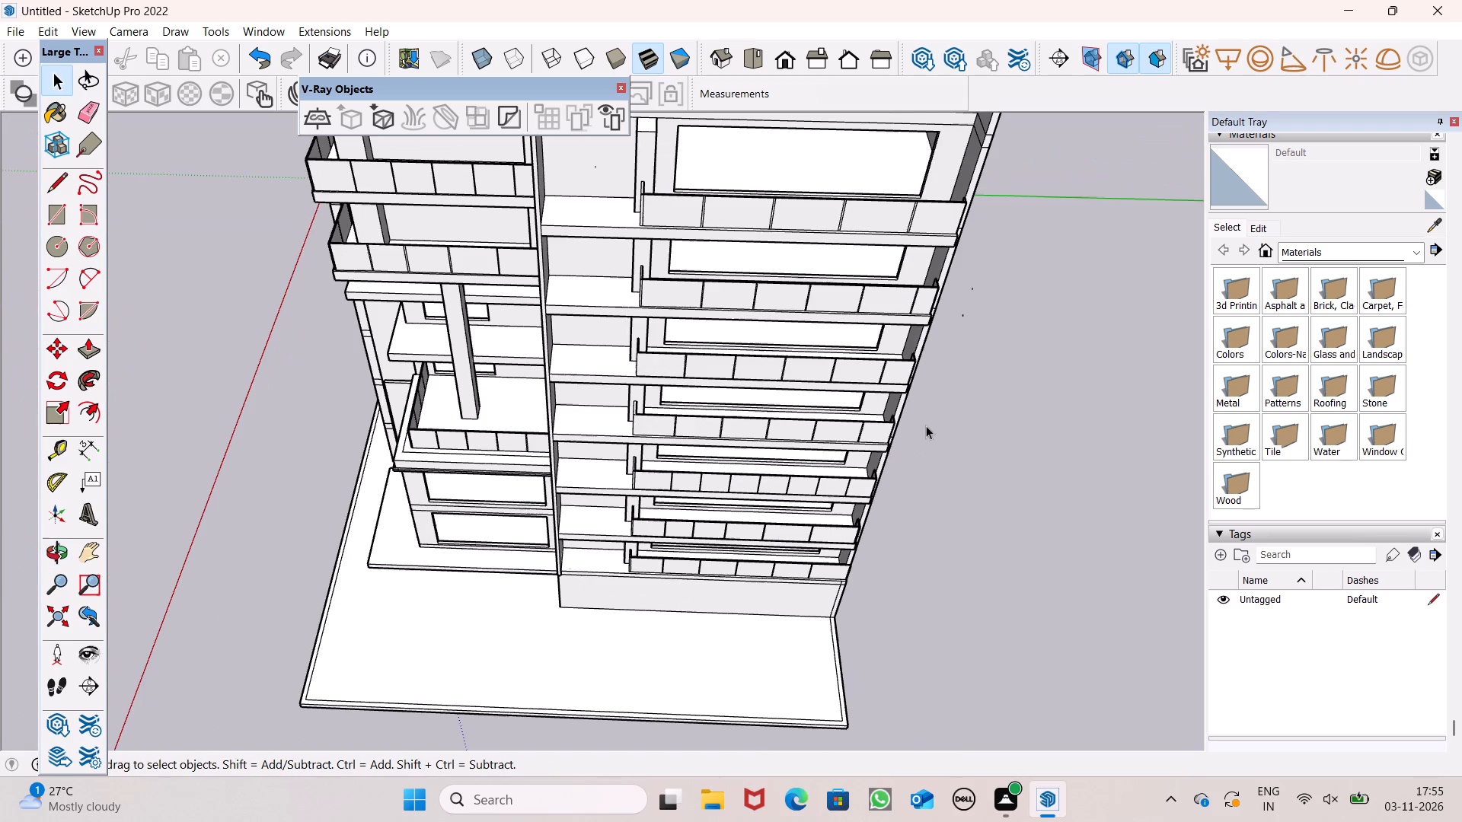
{"action": "scroll", "coordinate": [452, 197], "scroll_direction": "up", "scroll_amount": 1}
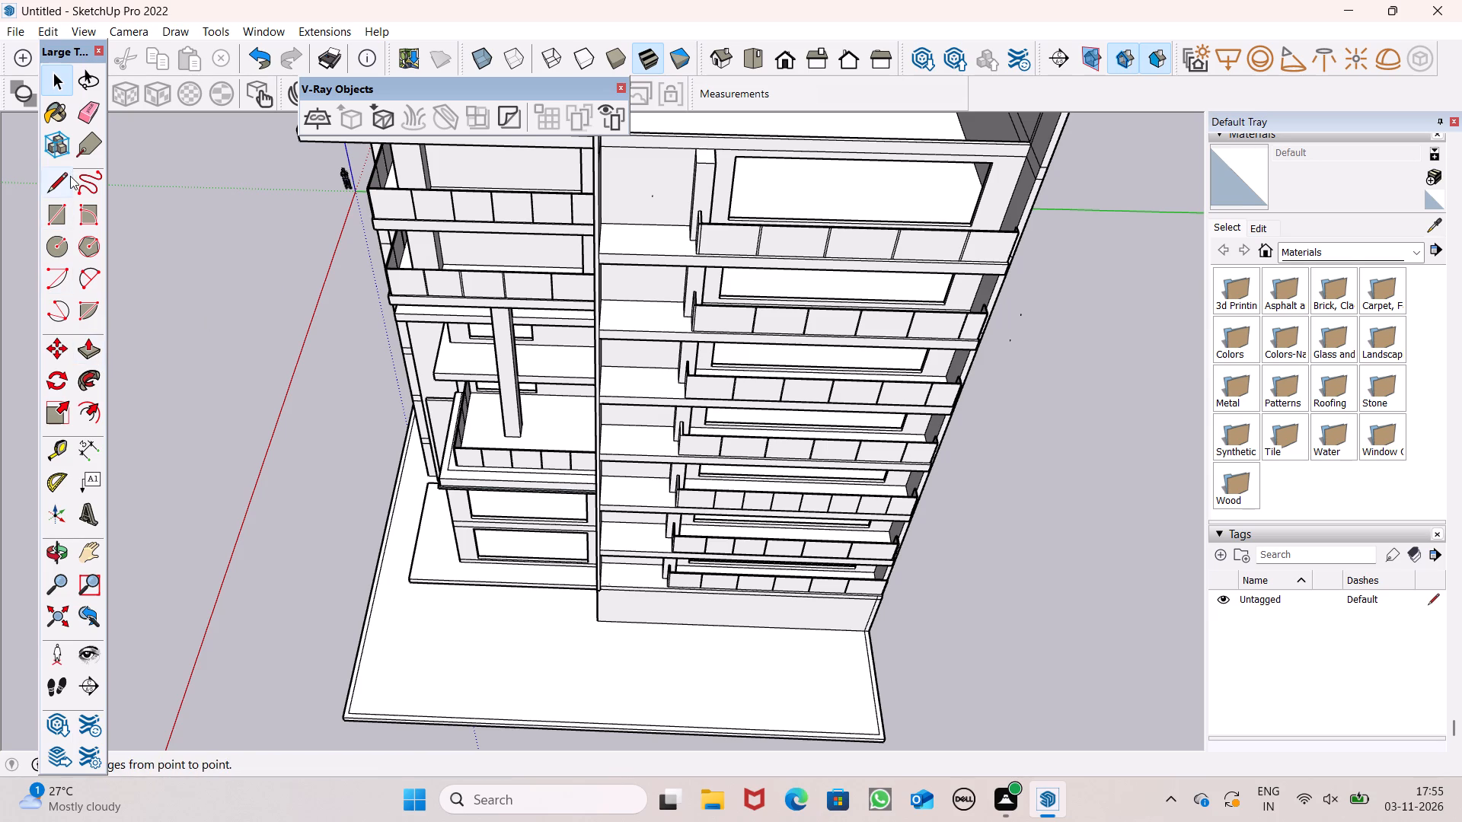
{"action": "left_click", "coordinate": [12, 183]}
{"action": "middle_click_drag", "start_coordinate": [614, 388], "coordinate": [655, 442]}
{"action": "scroll", "coordinate": [697, 352], "scroll_direction": "up", "scroll_amount": 8}
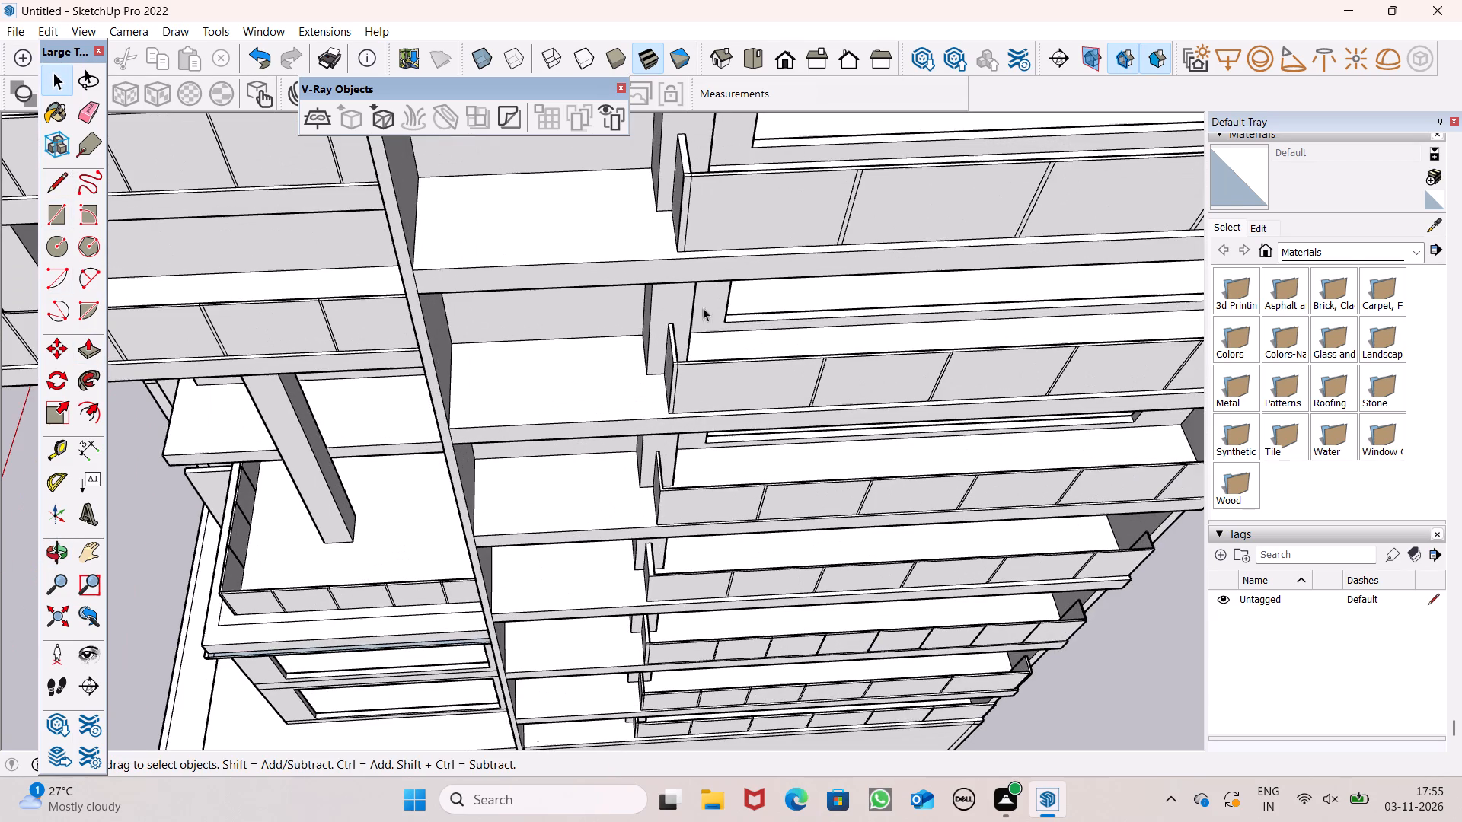
{"action": "left_click", "coordinate": [46, 181]}
{"action": "scroll", "coordinate": [809, 420], "scroll_direction": "down", "scroll_amount": 5}
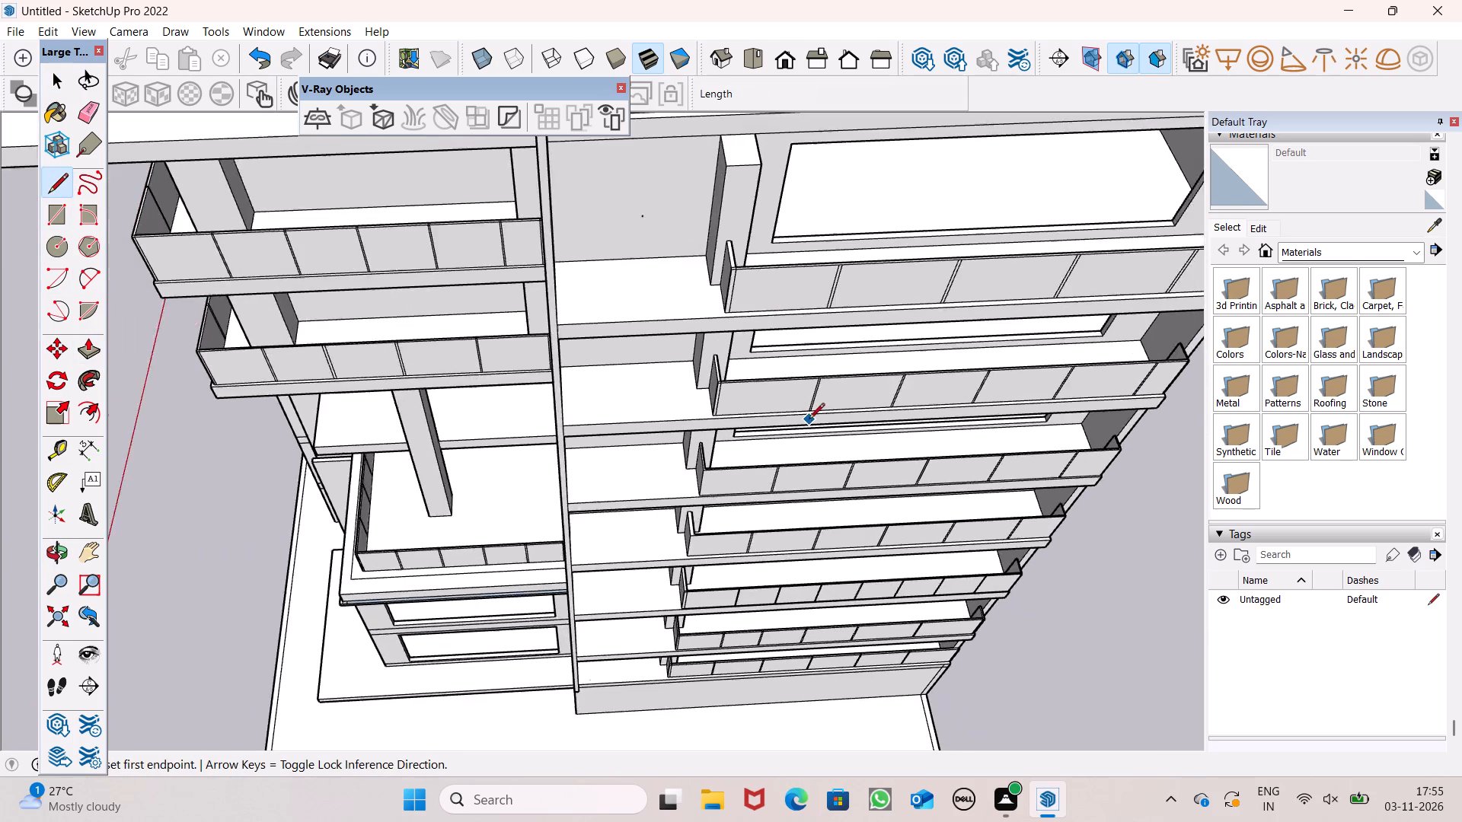
{"action": "scroll", "coordinate": [758, 489], "scroll_direction": "up", "scroll_amount": 7}
{"action": "scroll", "coordinate": [700, 460], "scroll_direction": "up", "scroll_amount": 15}
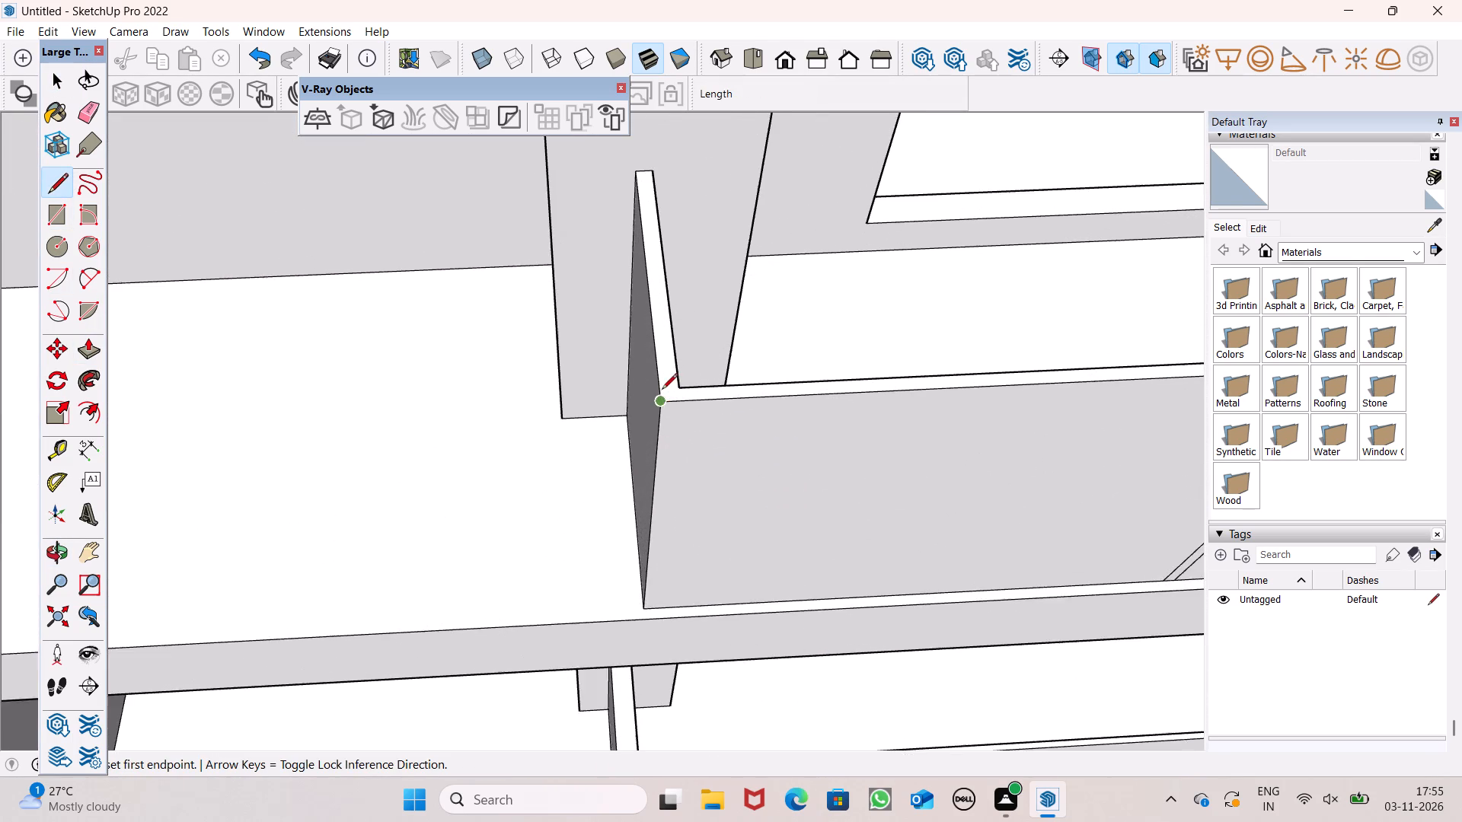
{"action": "scroll", "coordinate": [662, 390], "scroll_direction": "up", "scroll_amount": 13}
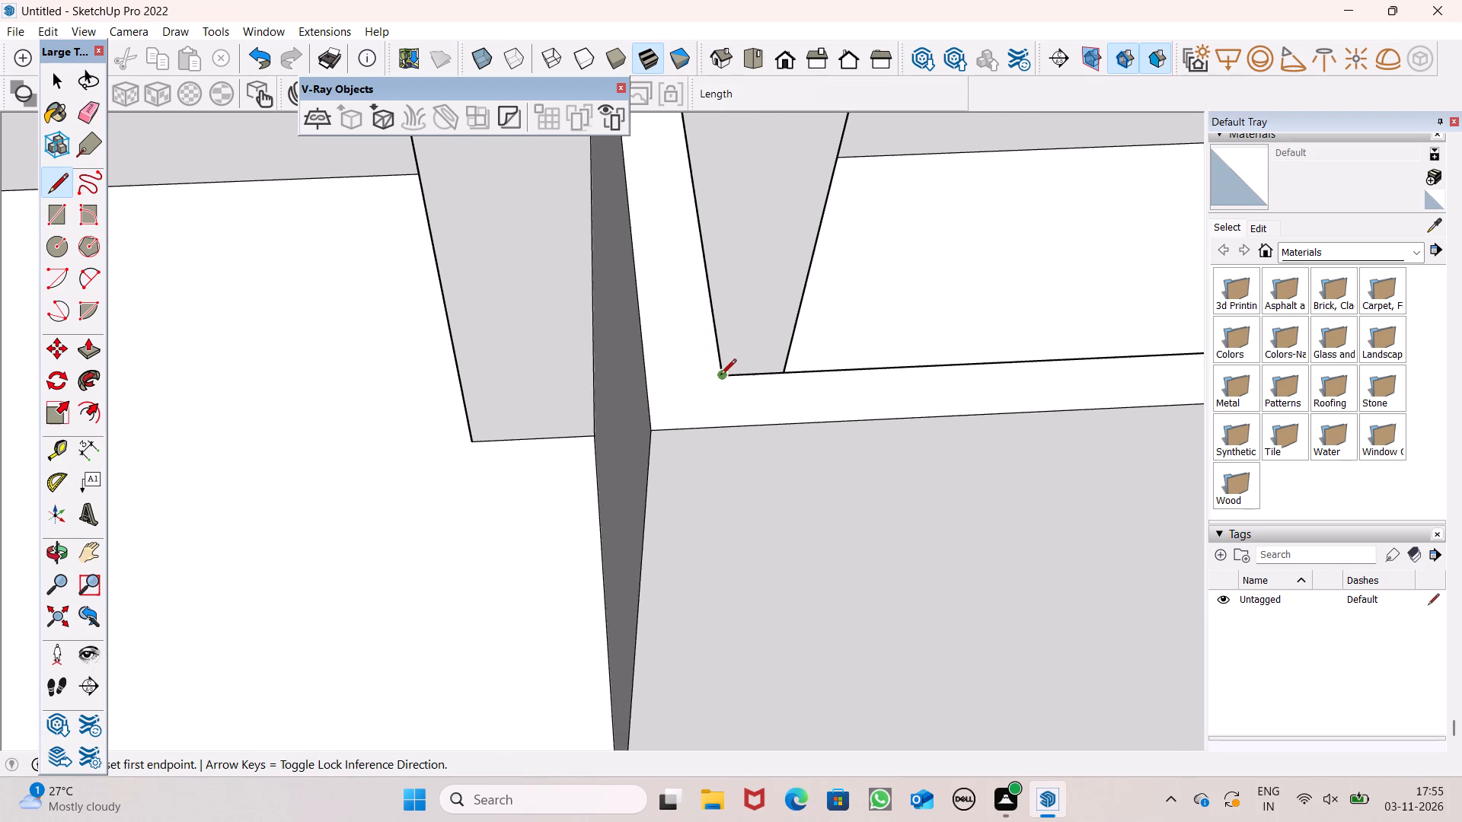
{"action": "left_click", "coordinate": [720, 376]}
{"action": "left_click", "coordinate": [648, 375]}
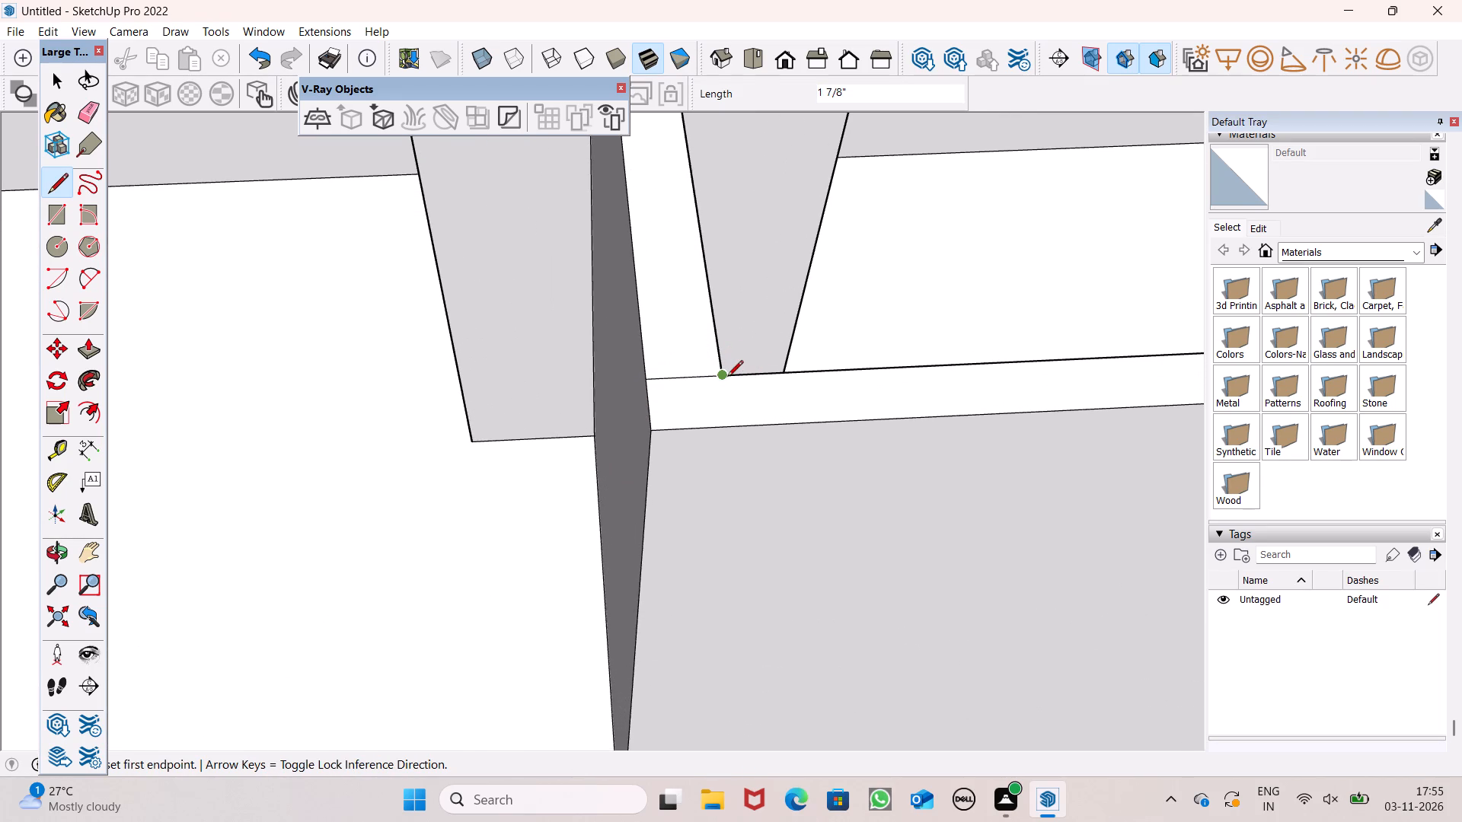
{"action": "left_click", "coordinate": [727, 377]}
{"action": "left_click", "coordinate": [733, 434]}
{"action": "left_click", "coordinate": [729, 429]}
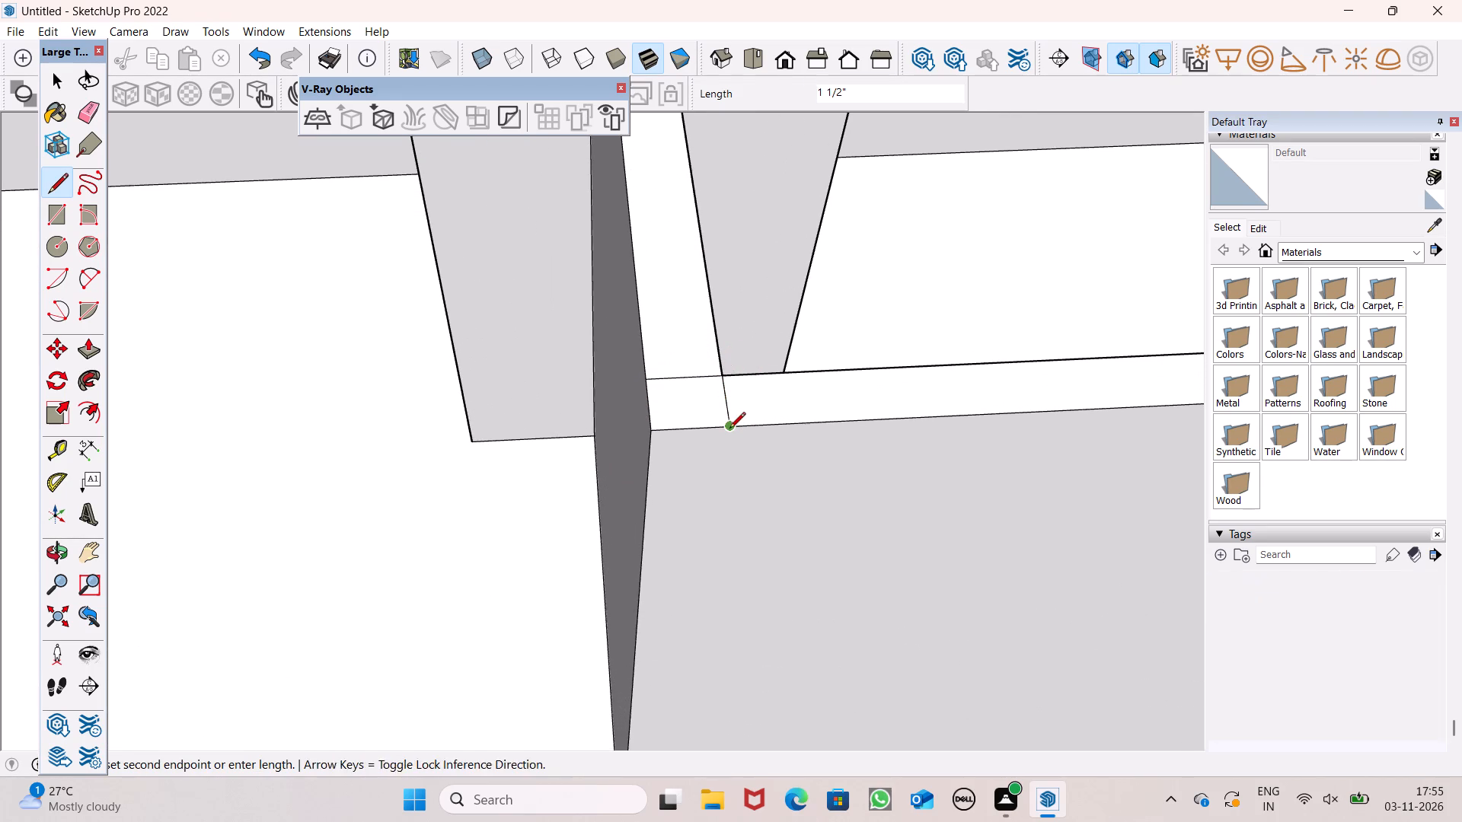
{"action": "scroll", "coordinate": [743, 308], "scroll_direction": "down", "scroll_amount": 5}
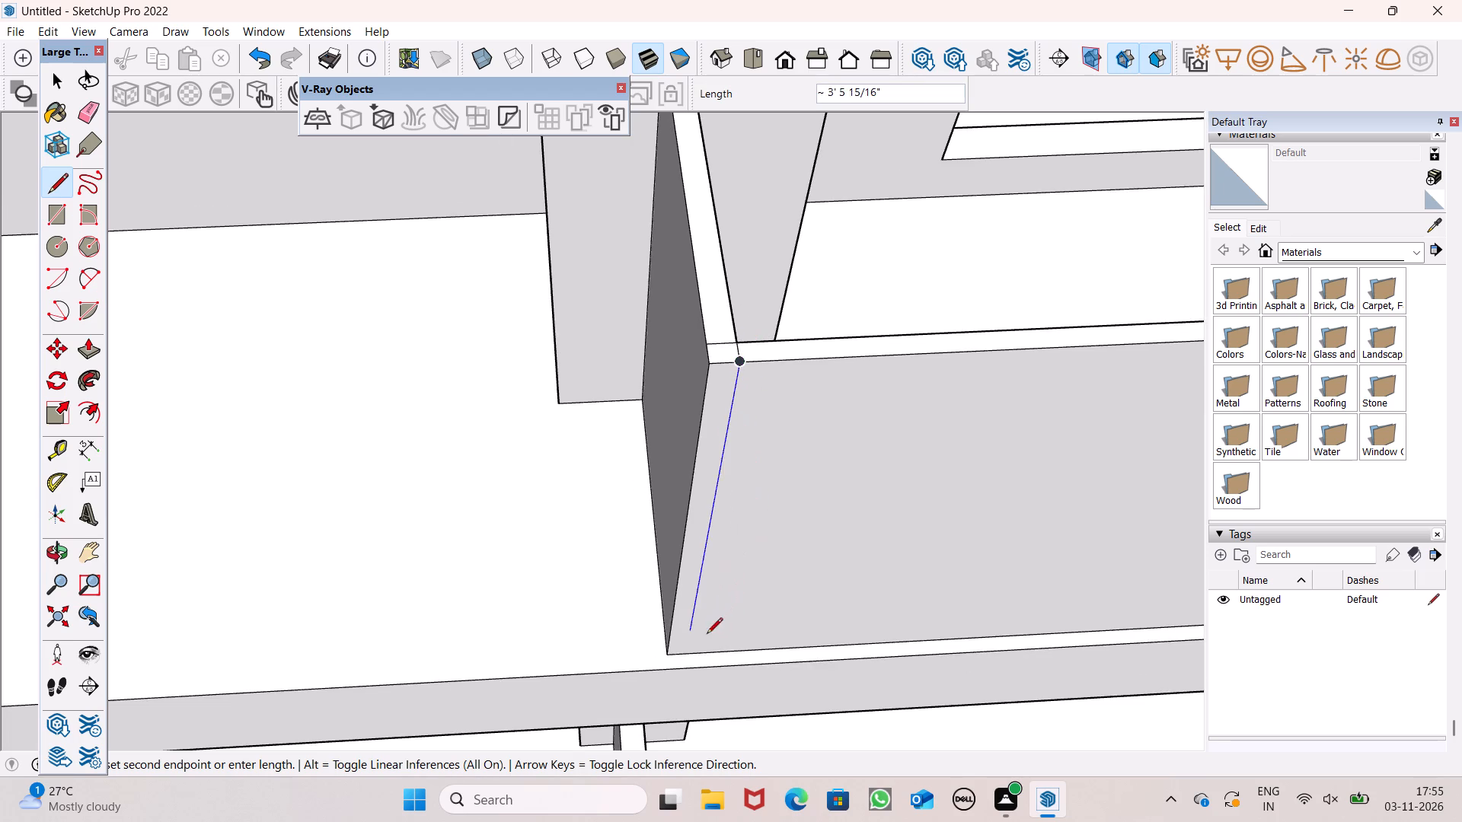
{"action": "left_click", "coordinate": [685, 657]}
Mark a matching corner strip on another parapet's left end, with a 4' front-face line and dividing lines across the top.
{"action": "scroll", "coordinate": [694, 371], "scroll_direction": "down", "scroll_amount": 5}
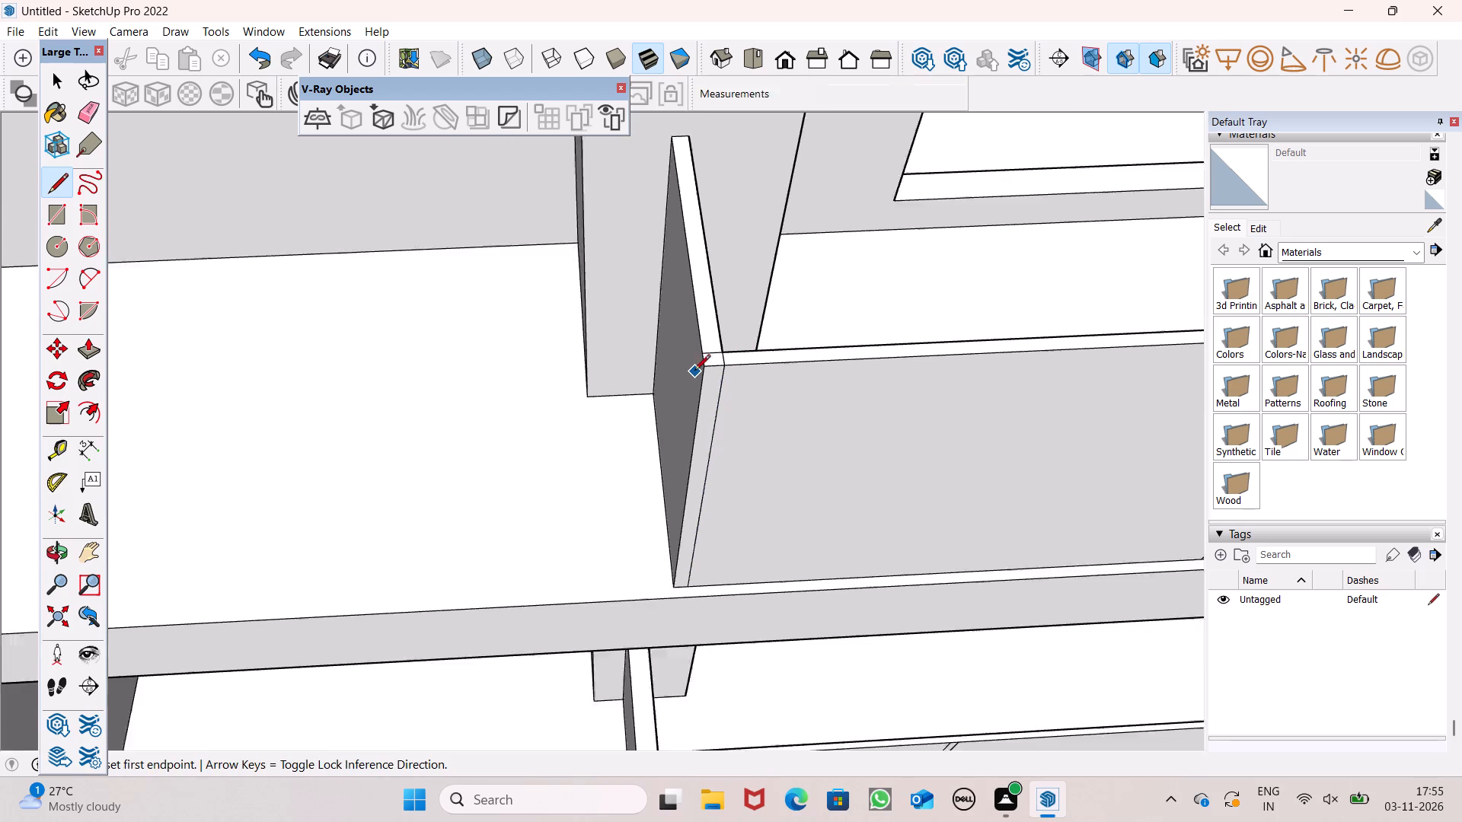
{"action": "scroll", "coordinate": [694, 371], "scroll_direction": "down", "scroll_amount": 7}
{"action": "scroll", "coordinate": [656, 703], "scroll_direction": "up", "scroll_amount": 7}
{"action": "scroll", "coordinate": [661, 478], "scroll_direction": "up", "scroll_amount": 5}
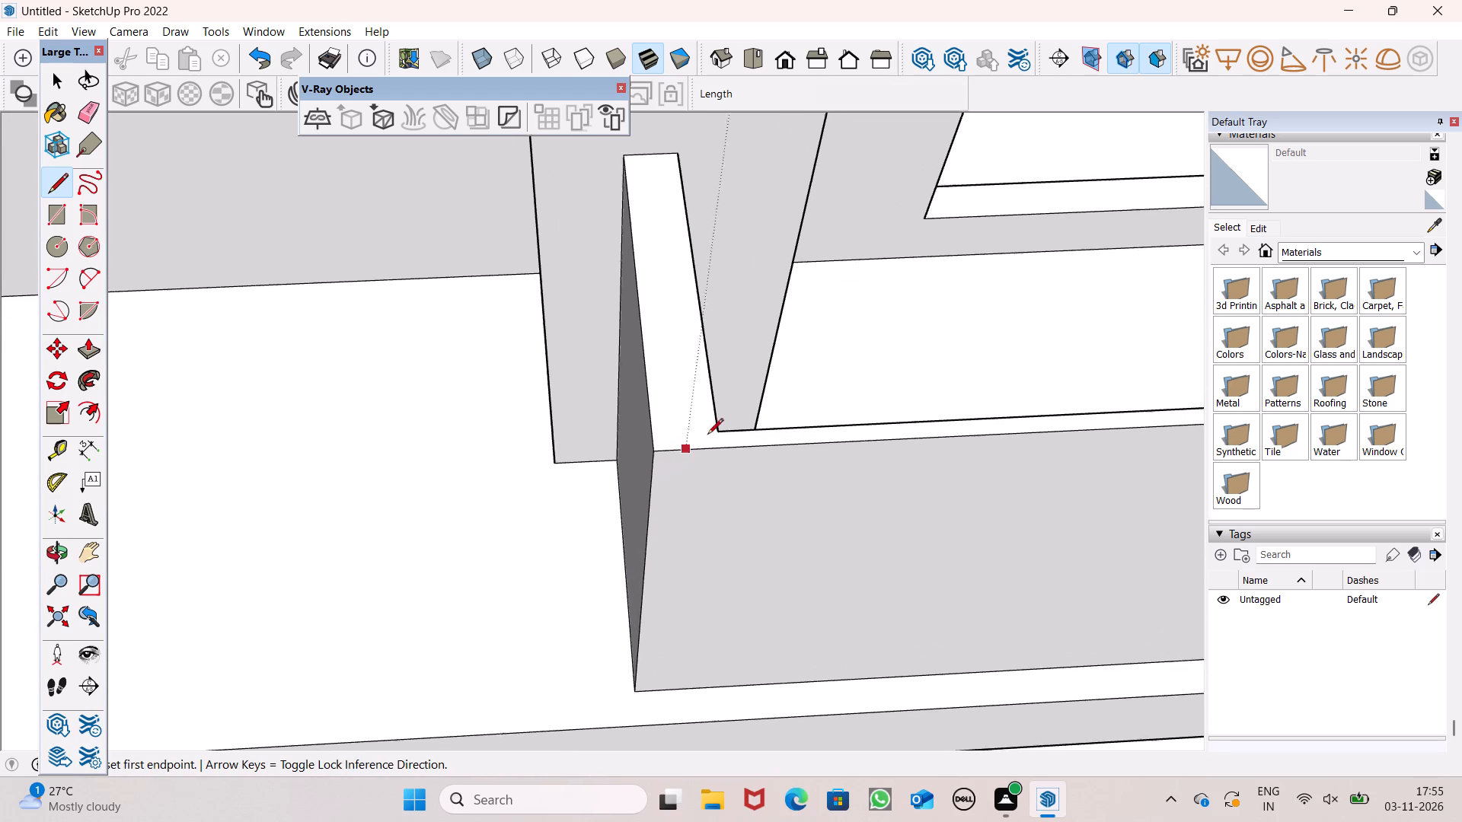
{"action": "left_click", "coordinate": [719, 425]}
{"action": "left_click", "coordinate": [727, 451]}
{"action": "left_click", "coordinate": [727, 452]}
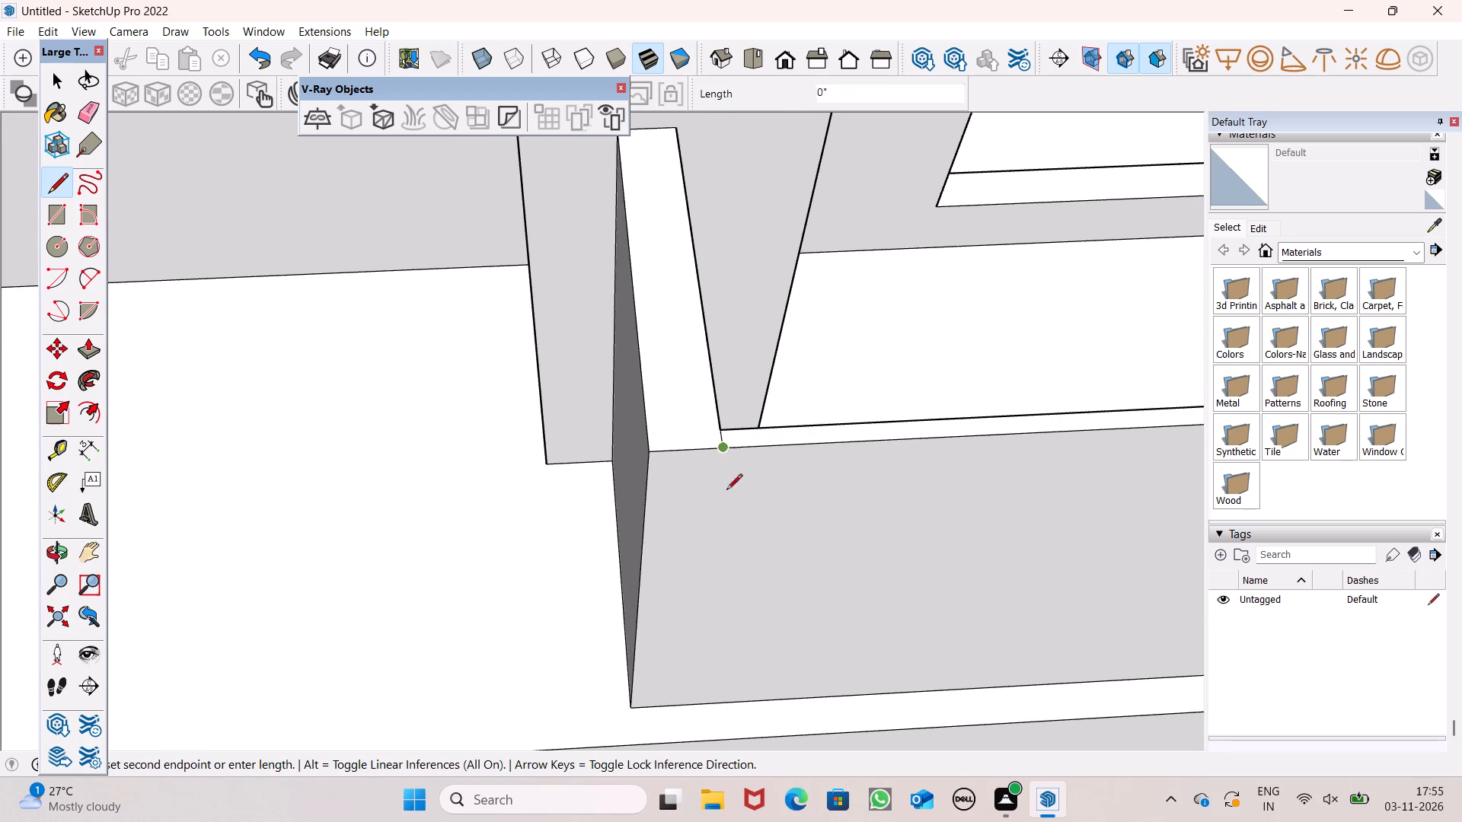
{"action": "left_click", "coordinate": [682, 709]}
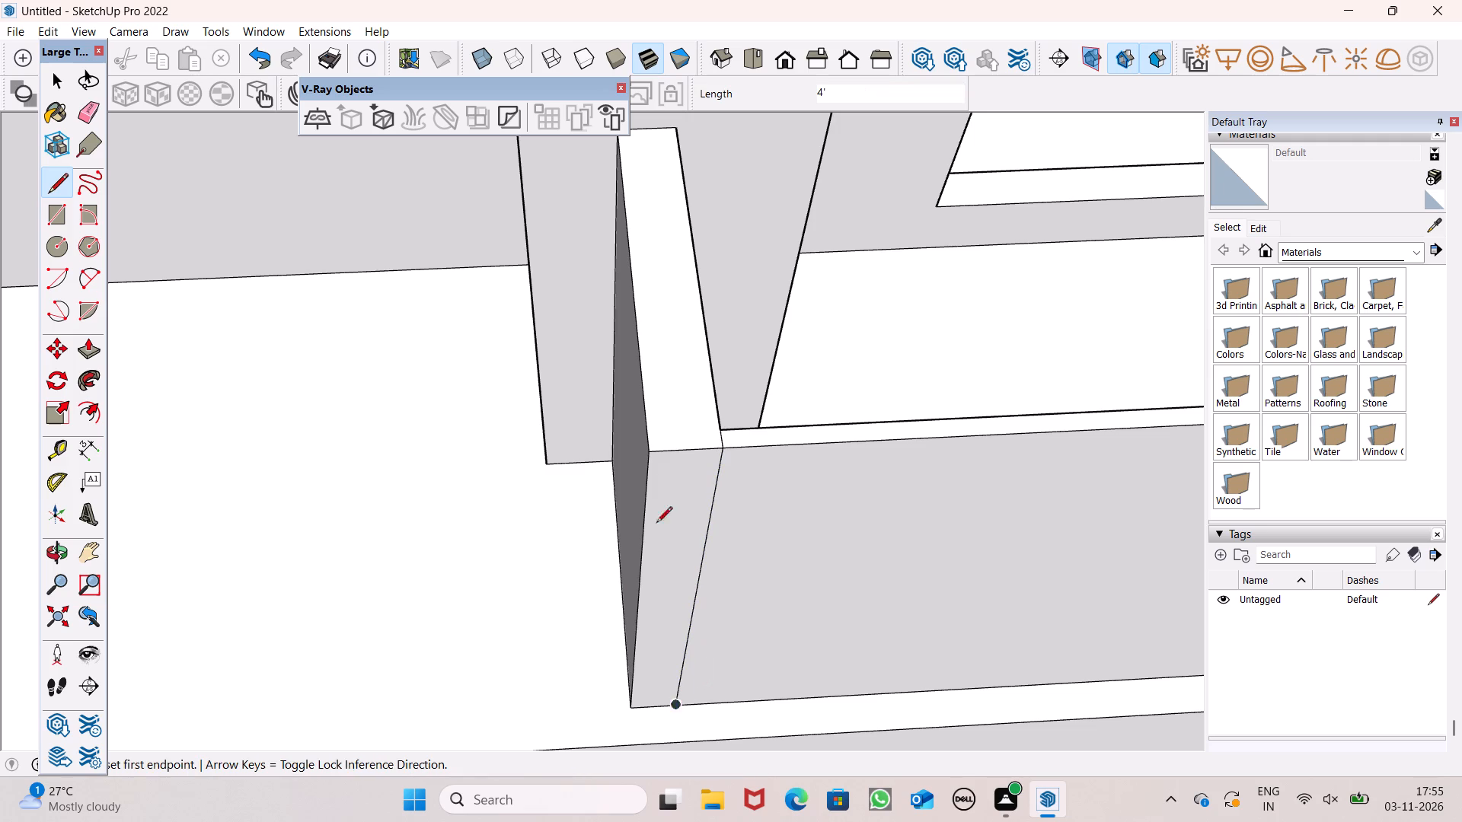
{"action": "left_click", "coordinate": [723, 429]}
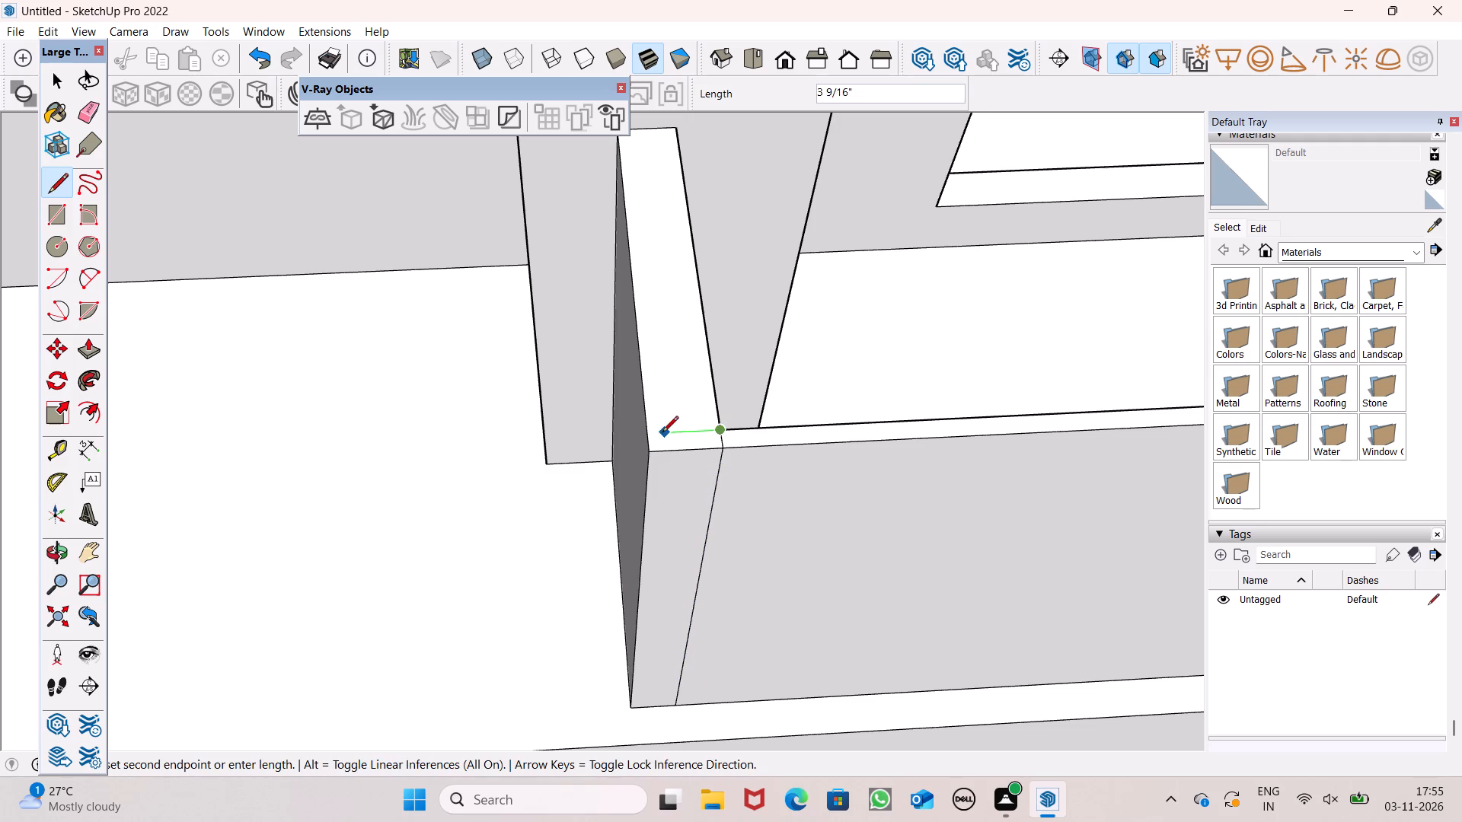
{"action": "left_click", "coordinate": [648, 433]}
Draw a 4' vertical line down that corner's outer side face from the top dividing line to the parapet's base.
{"action": "middle_click_drag", "start_coordinate": [648, 437], "coordinate": [894, 411]}
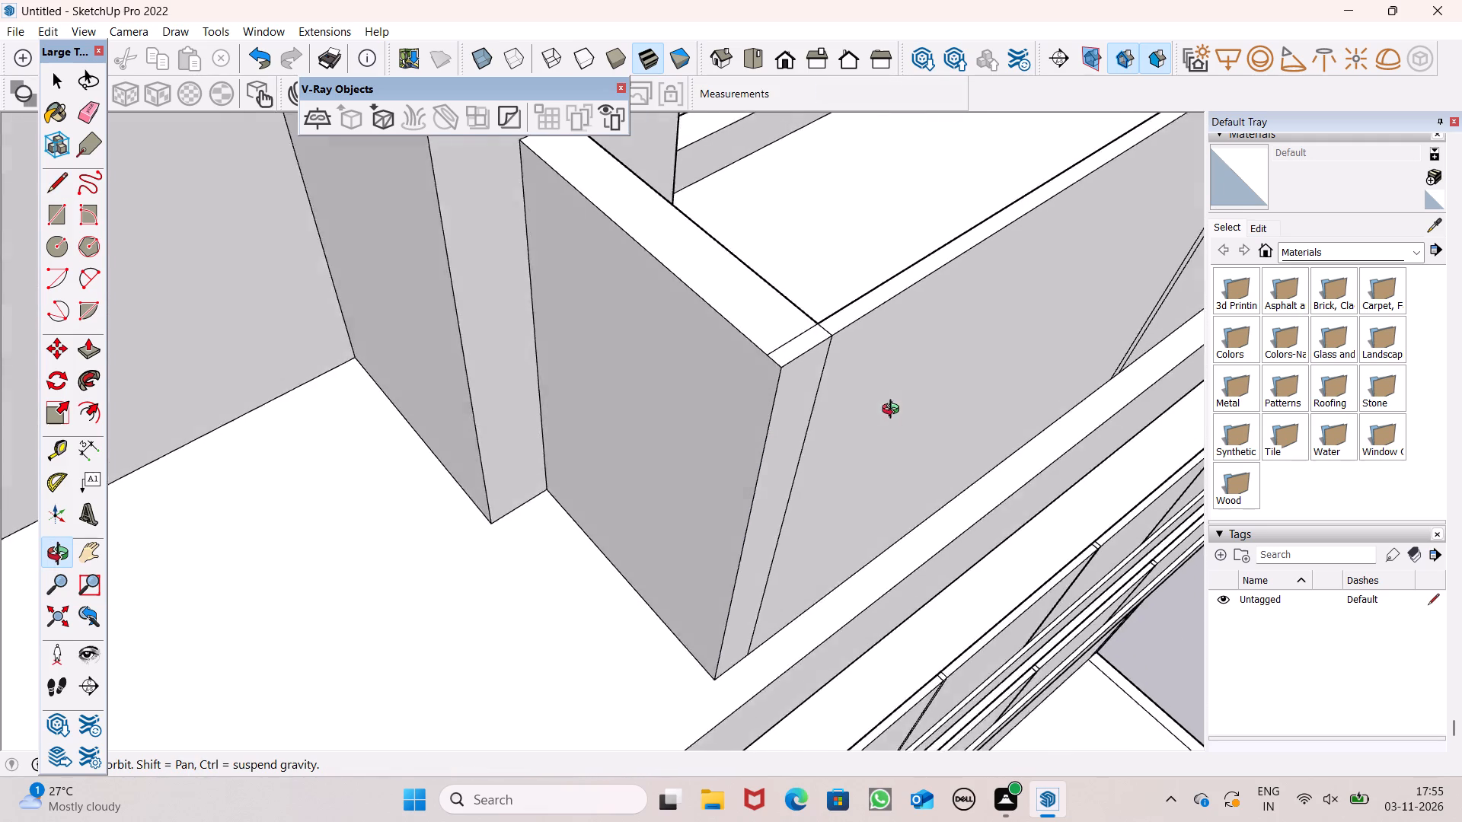
{"action": "middle_click_drag", "start_coordinate": [894, 411], "coordinate": [898, 404]}
{"action": "scroll", "coordinate": [898, 398], "scroll_direction": "up", "scroll_amount": 1}
{"action": "scroll", "coordinate": [724, 360], "scroll_direction": "up", "scroll_amount": 1}
{"action": "left_click", "coordinate": [750, 332]}
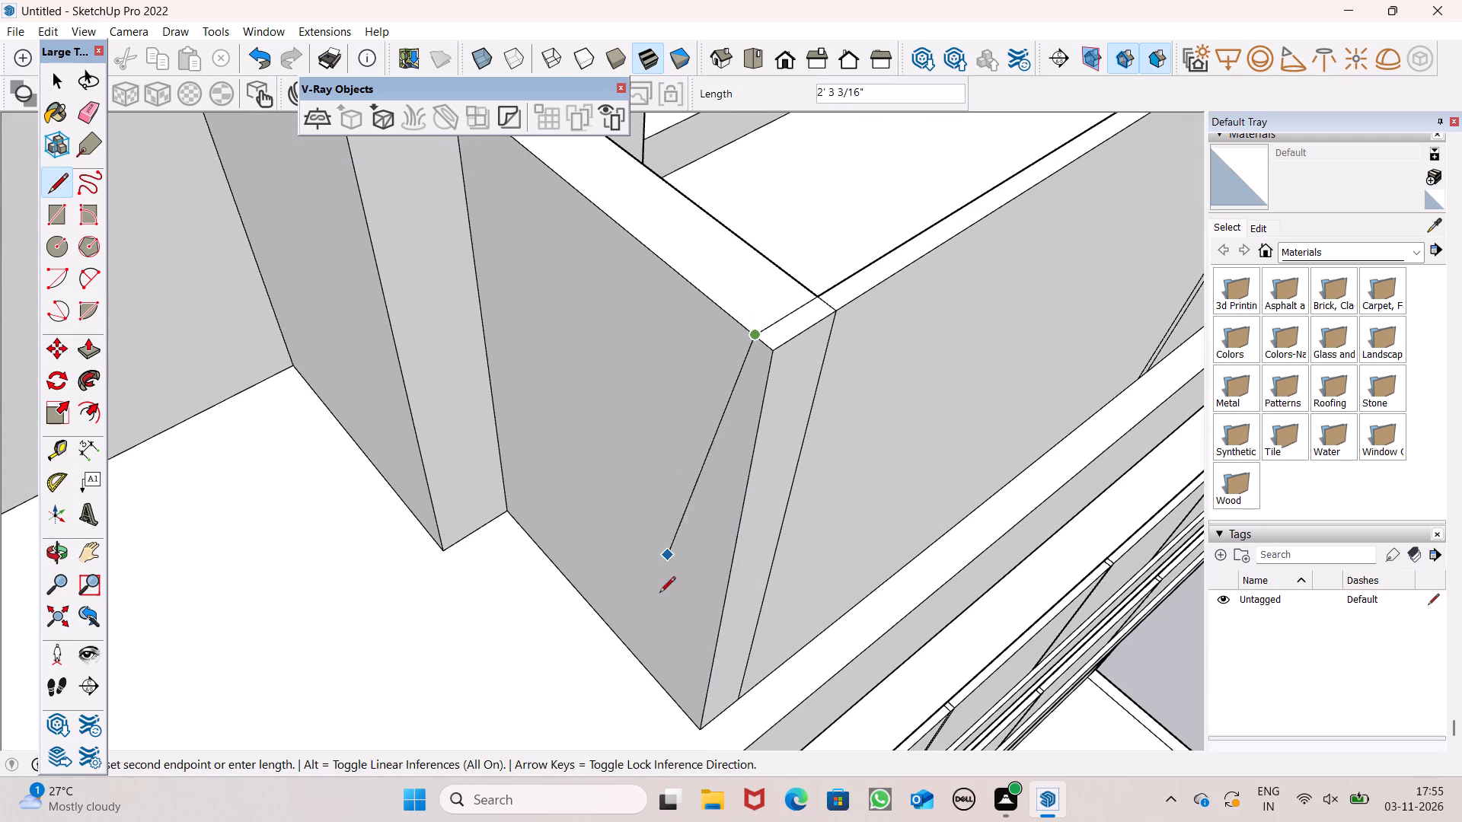
{"action": "left_click", "coordinate": [675, 716]}
{"action": "key", "text": "ctrl+z"}
{"action": "middle_click_drag", "start_coordinate": [729, 527], "coordinate": [851, 492]}
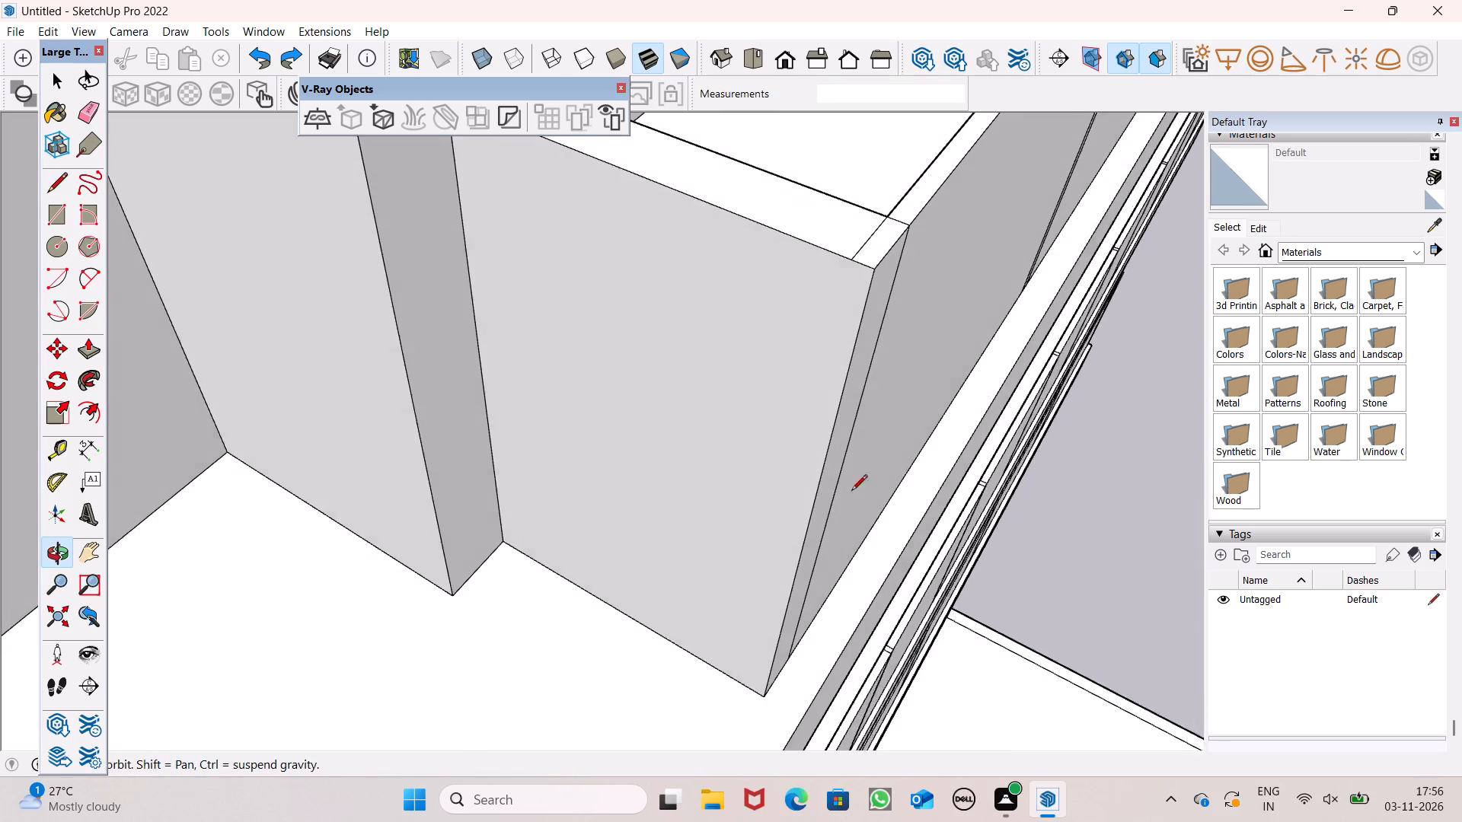
{"action": "middle_click_drag", "start_coordinate": [851, 492], "coordinate": [851, 500]}
{"action": "left_click", "coordinate": [846, 245]}
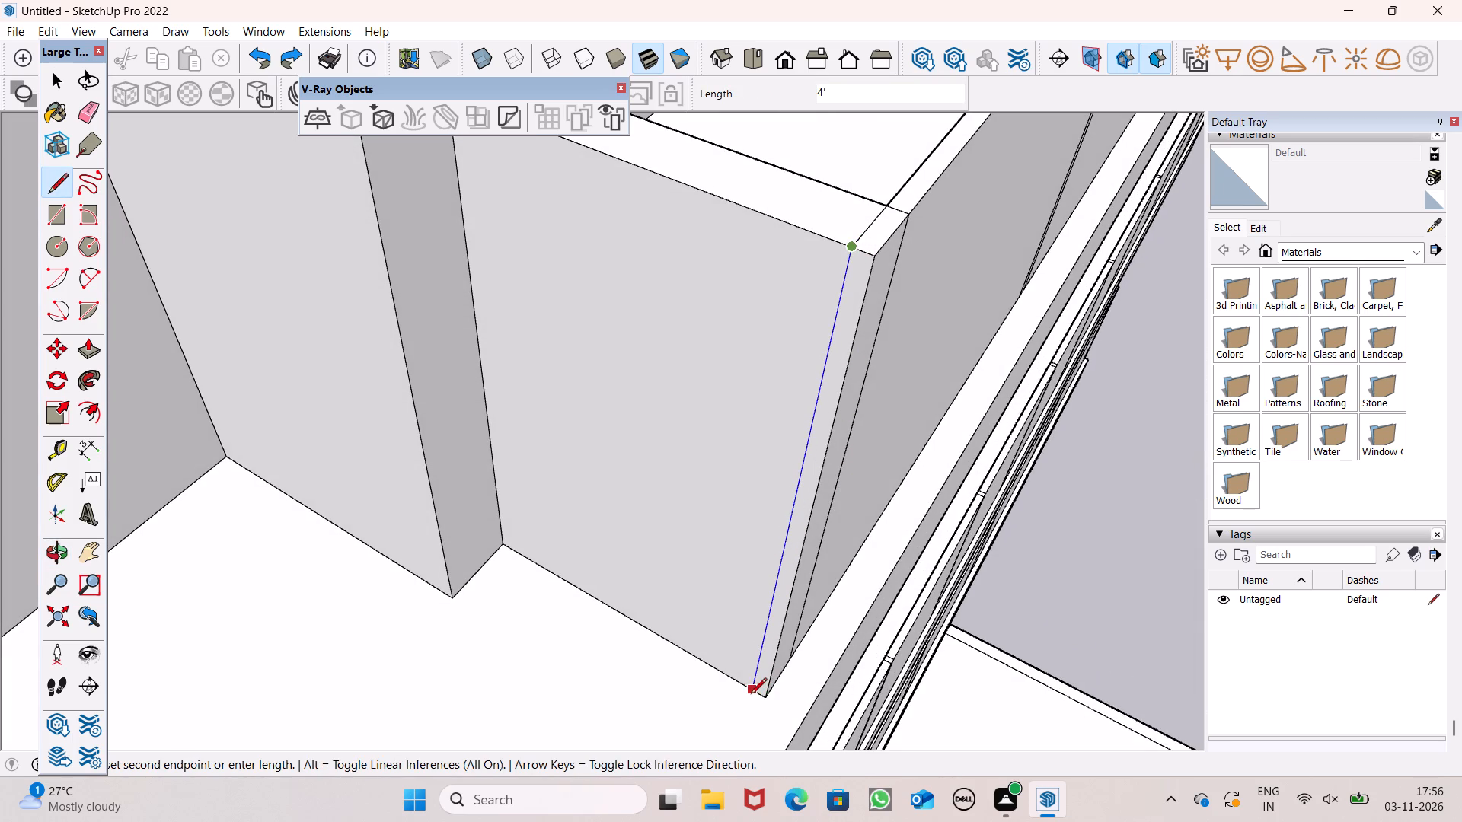
{"action": "left_click_drag", "start_coordinate": [750, 694], "coordinate": [750, 683]}
Push the corner strip's front face inward 1 5/16" with Push/Pull.
{"action": "scroll", "coordinate": [699, 476], "scroll_direction": "down", "scroll_amount": 4}
{"action": "middle_click_drag", "start_coordinate": [783, 472], "coordinate": [675, 530]}
{"action": "key", "text": "space"}
{"action": "left_click", "coordinate": [81, 339]}
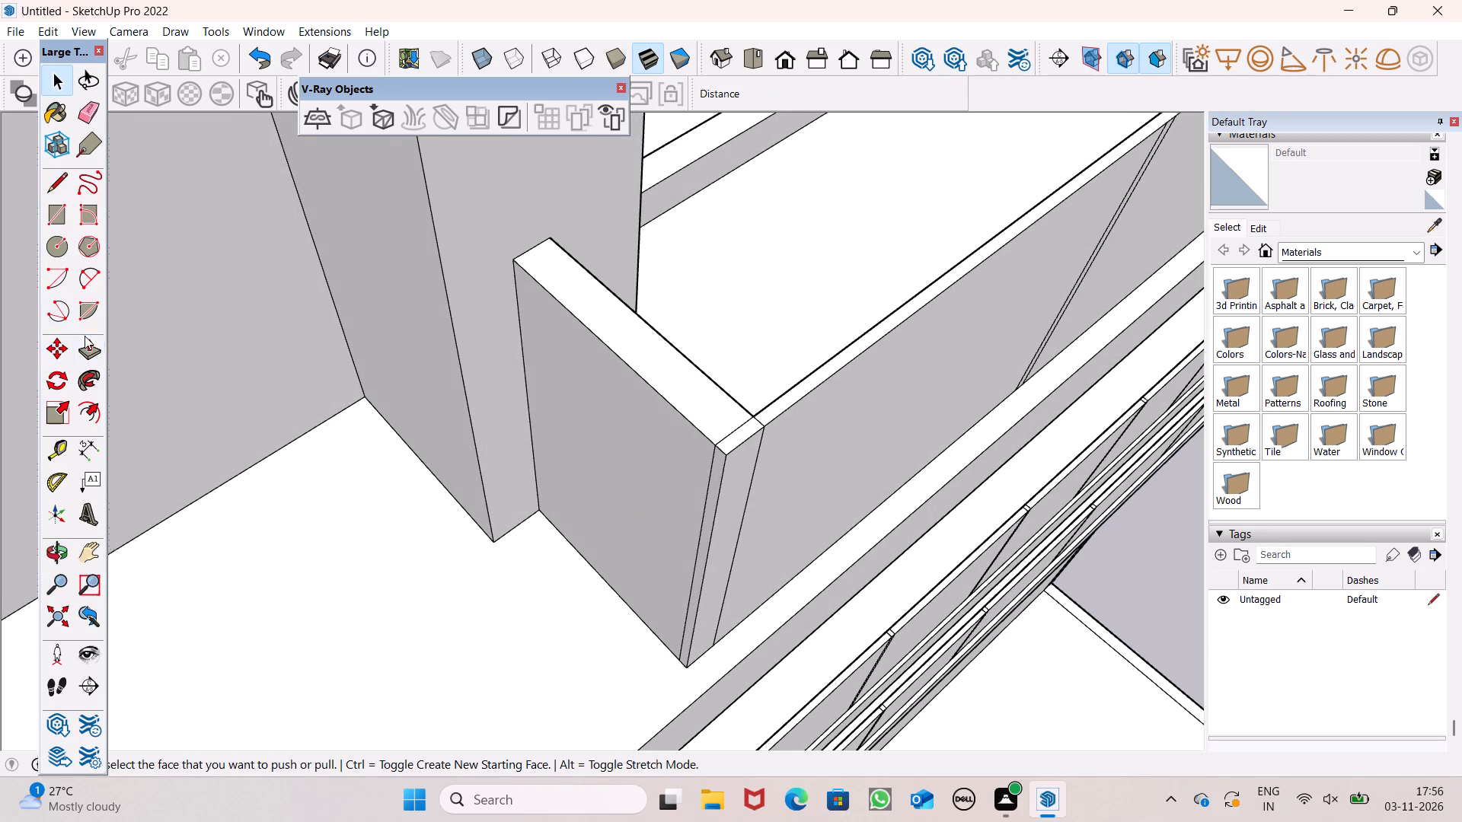
{"action": "scroll", "coordinate": [631, 277], "scroll_direction": "down", "scroll_amount": 4}
{"action": "middle_click_drag", "start_coordinate": [769, 329], "coordinate": [749, 372]}
{"action": "scroll", "coordinate": [695, 431], "scroll_direction": "up", "scroll_amount": 8}
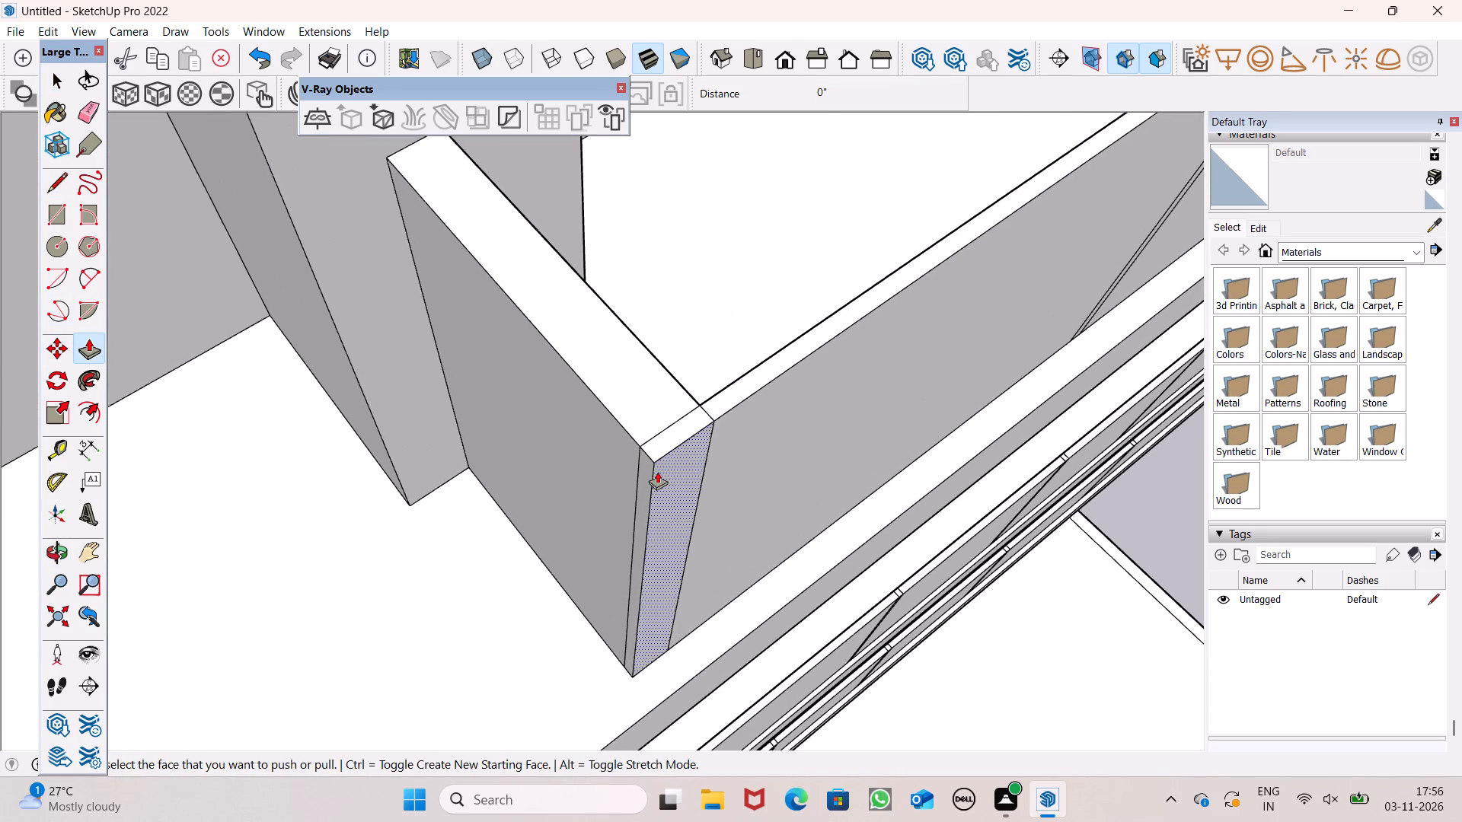
{"action": "scroll", "coordinate": [655, 471], "scroll_direction": "up", "scroll_amount": 14}
{"action": "scroll", "coordinate": [755, 391], "scroll_direction": "down", "scroll_amount": 6}
{"action": "scroll", "coordinate": [786, 306], "scroll_direction": "up", "scroll_amount": 5}
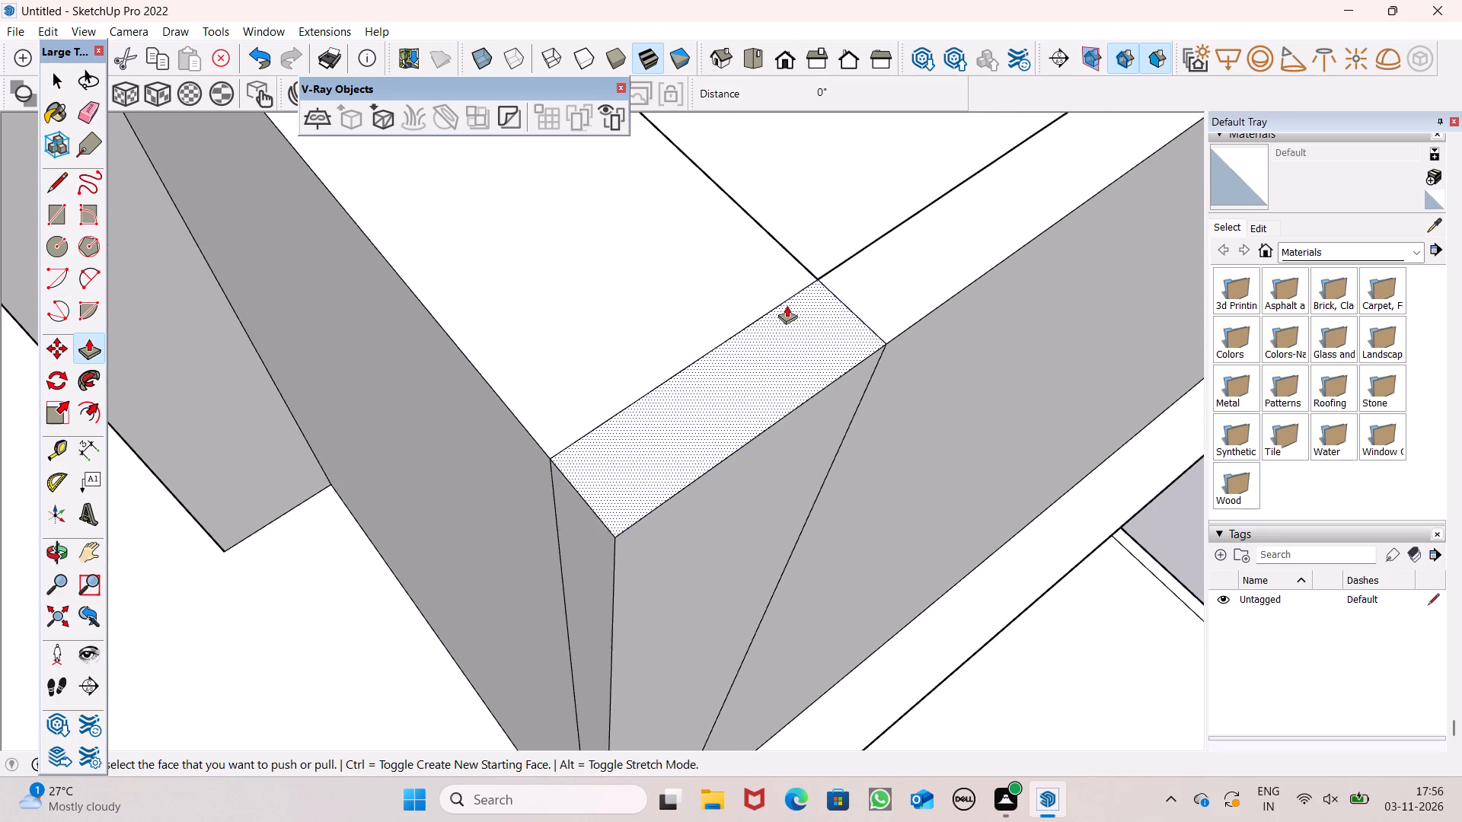
{"action": "scroll", "coordinate": [787, 305], "scroll_direction": "up", "scroll_amount": 2}
{"action": "left_click_drag", "start_coordinate": [860, 391], "coordinate": [831, 277]}
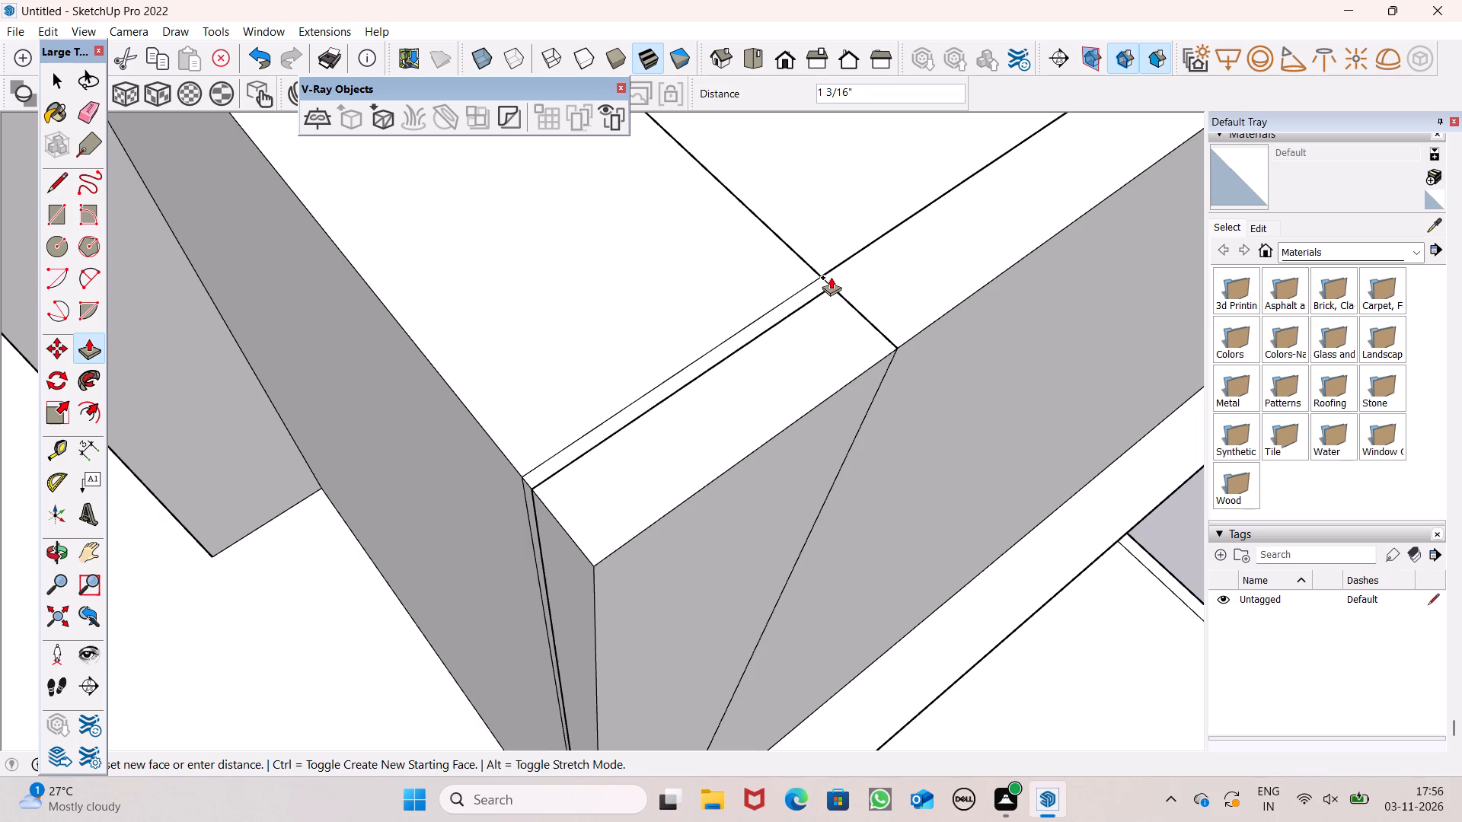
{"action": "left_click_drag", "start_coordinate": [831, 277], "coordinate": [828, 275]}
Push the narrow strip nearest the left corner on the same parapet's front face inward 1 5/16".
{"action": "scroll", "coordinate": [793, 370], "scroll_direction": "down", "scroll_amount": 14}
{"action": "scroll", "coordinate": [777, 330], "scroll_direction": "down", "scroll_amount": 12}
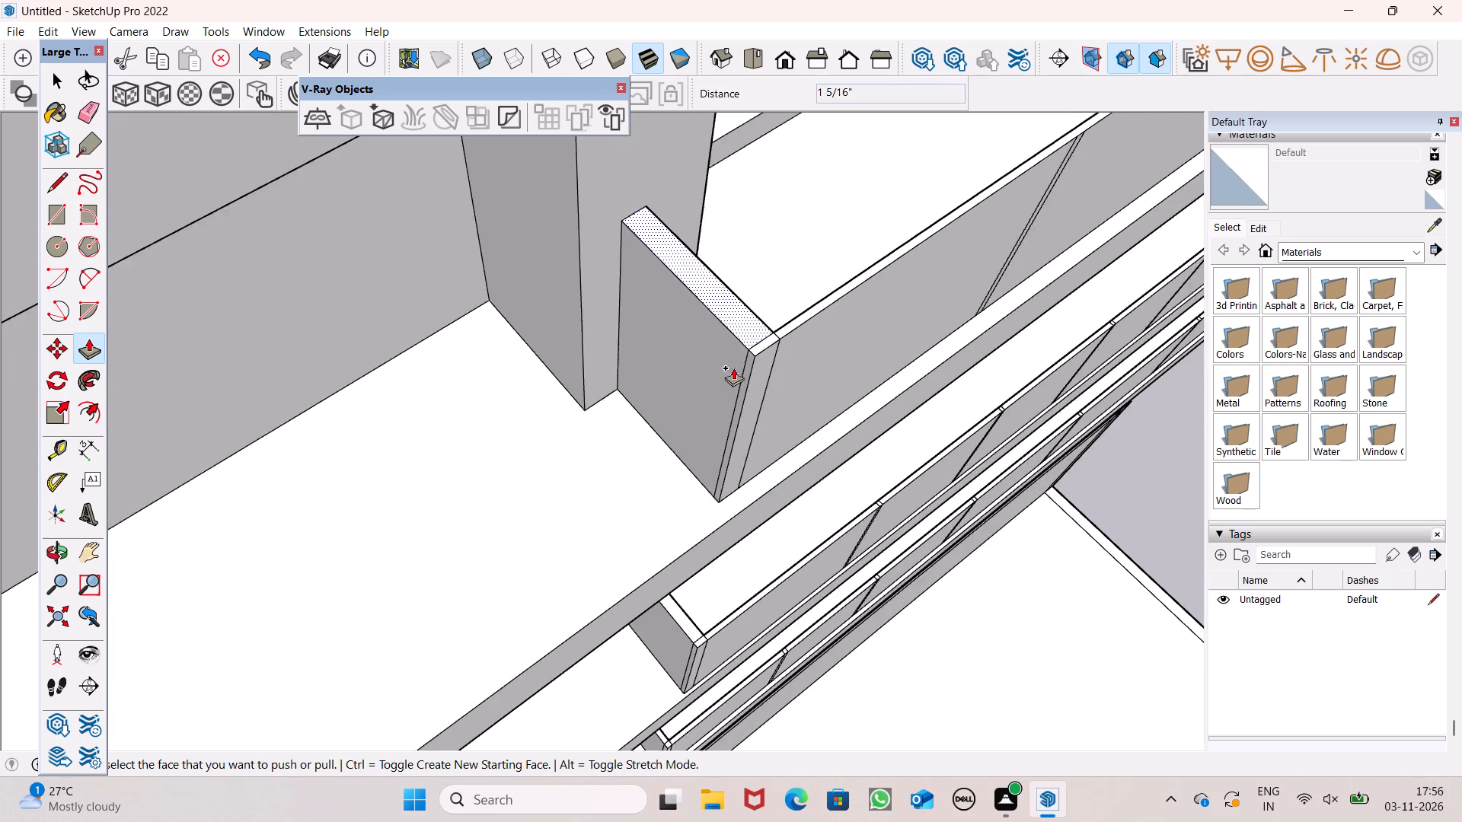
{"action": "scroll", "coordinate": [733, 368], "scroll_direction": "down", "scroll_amount": 15}
{"action": "scroll", "coordinate": [861, 349], "scroll_direction": "up", "scroll_amount": 1}
{"action": "middle_click_drag", "start_coordinate": [862, 349], "coordinate": [740, 389]}
{"action": "scroll", "coordinate": [784, 352], "scroll_direction": "up", "scroll_amount": 7}
{"action": "scroll", "coordinate": [788, 448], "scroll_direction": "up", "scroll_amount": 5}
{"action": "scroll", "coordinate": [851, 459], "scroll_direction": "up", "scroll_amount": 5}
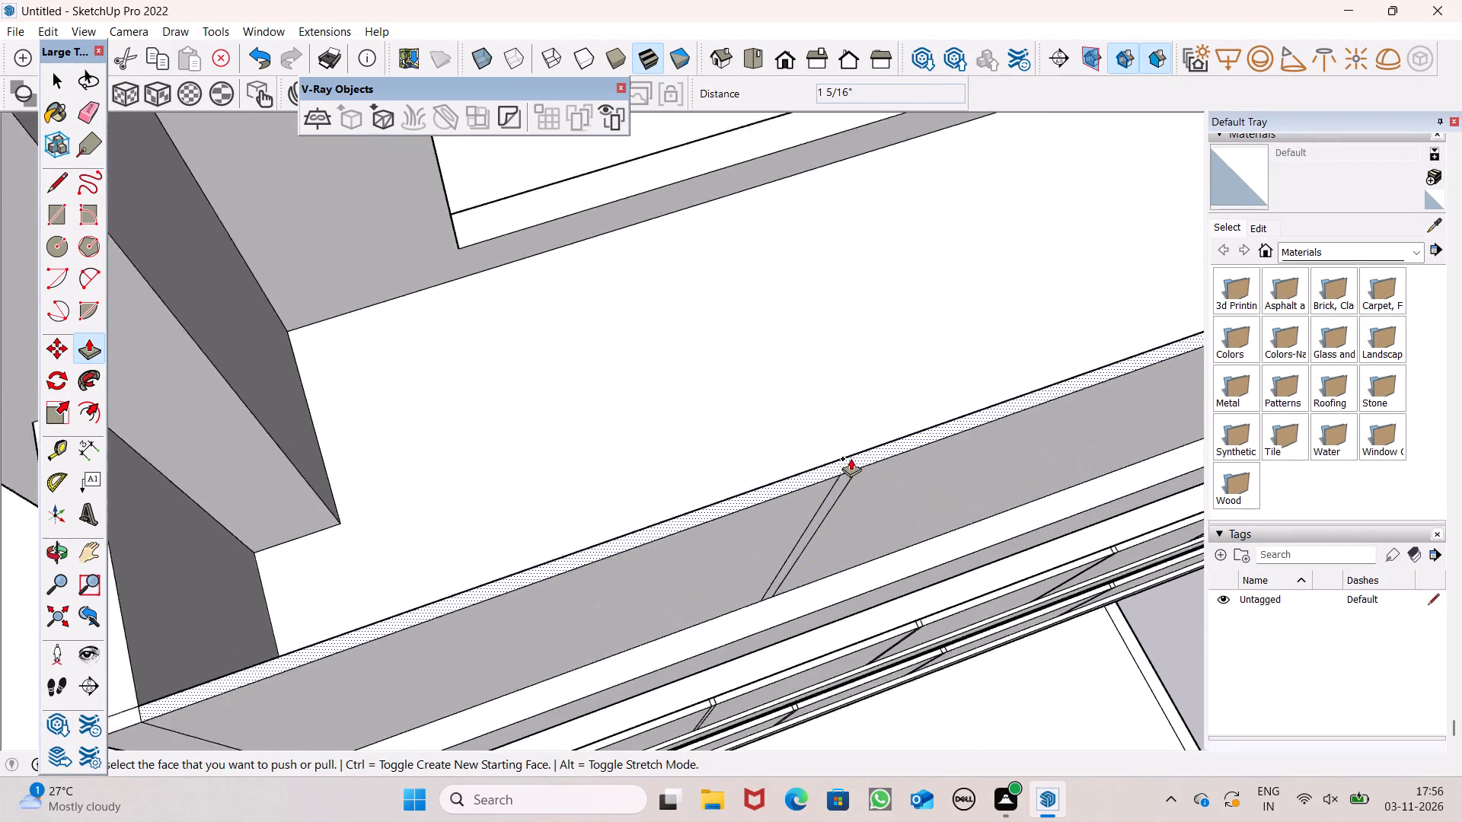
{"action": "scroll", "coordinate": [851, 458], "scroll_direction": "up", "scroll_amount": 8}
{"action": "left_click_drag", "start_coordinate": [851, 478], "coordinate": [844, 454], "text": "ctrl"}
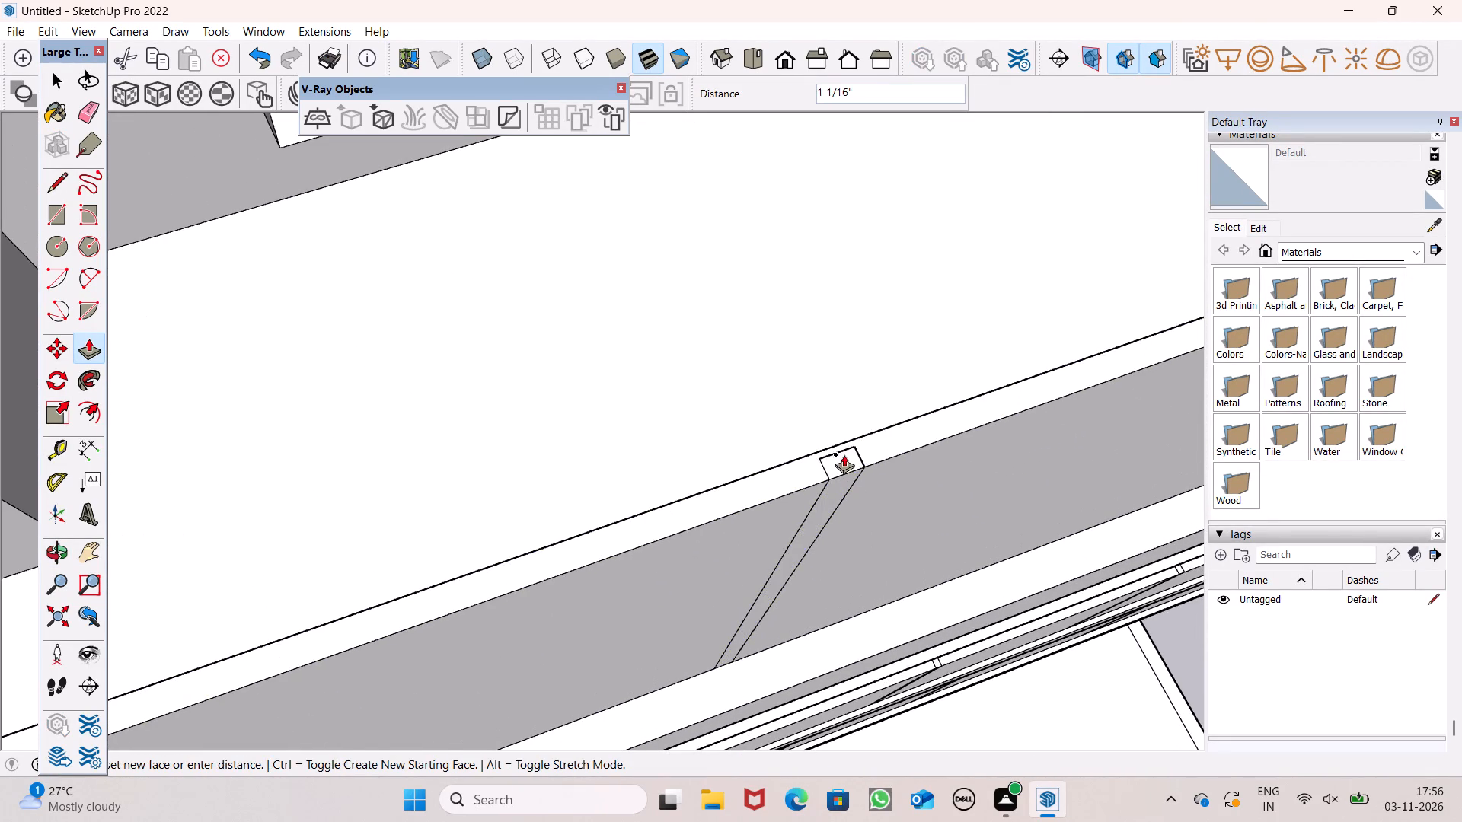
{"action": "left_click_drag", "start_coordinate": [844, 454], "coordinate": [860, 441], "text": "ctrl"}
{"action": "scroll", "coordinate": [713, 418], "scroll_direction": "down", "scroll_amount": 8}
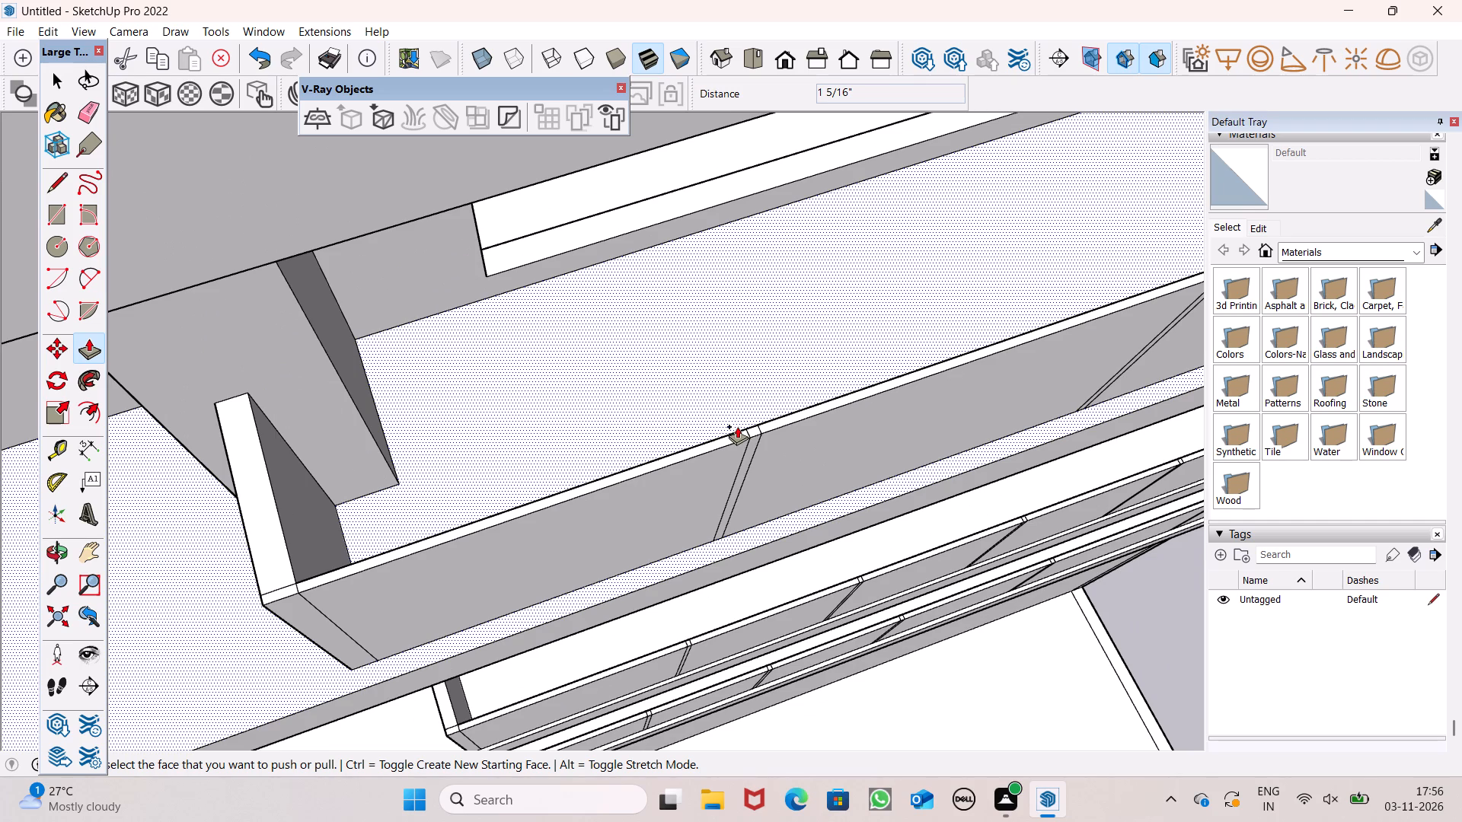
Push the second narrow strip from the left corner on the same parapet's front face inward 1 5/16".
{"action": "scroll", "coordinate": [723, 418], "scroll_direction": "down", "scroll_amount": 6}
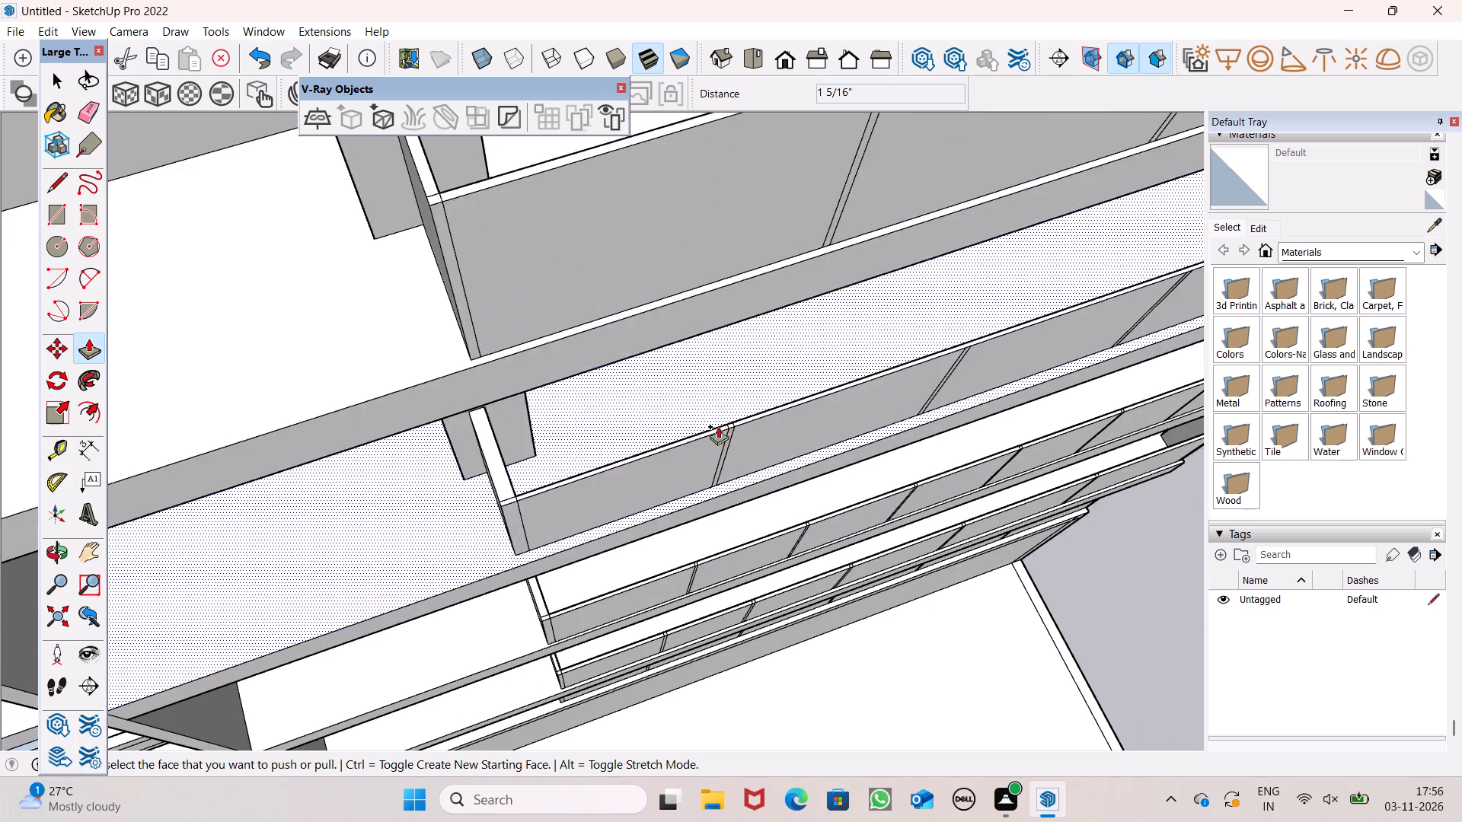
{"action": "scroll", "coordinate": [661, 398], "scroll_direction": "down", "scroll_amount": 5}
{"action": "scroll", "coordinate": [817, 357], "scroll_direction": "up", "scroll_amount": 19}
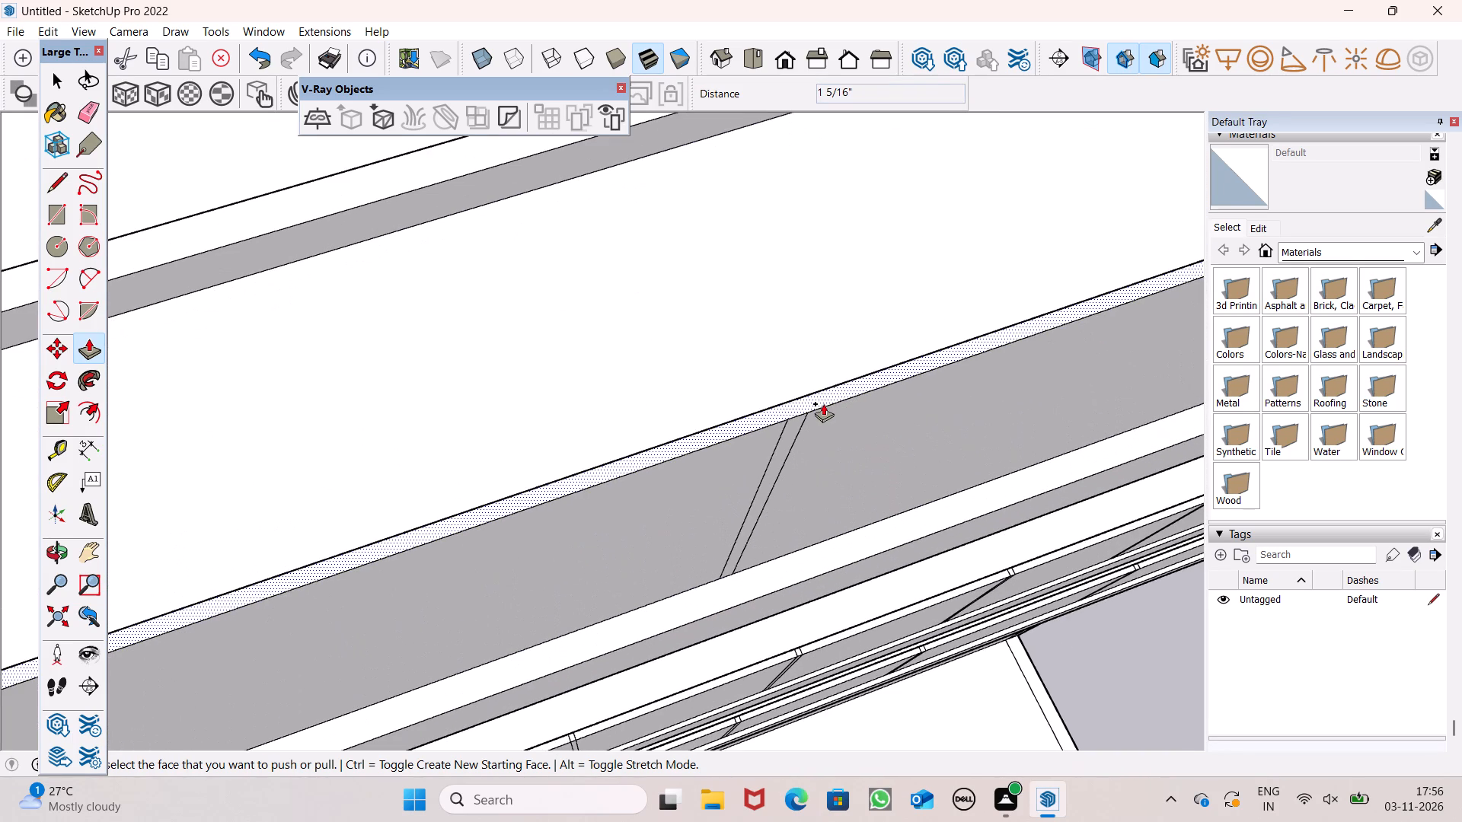
{"action": "scroll", "coordinate": [800, 405], "scroll_direction": "down", "scroll_amount": 3}
{"action": "middle_click_drag", "start_coordinate": [883, 464], "coordinate": [788, 498]}
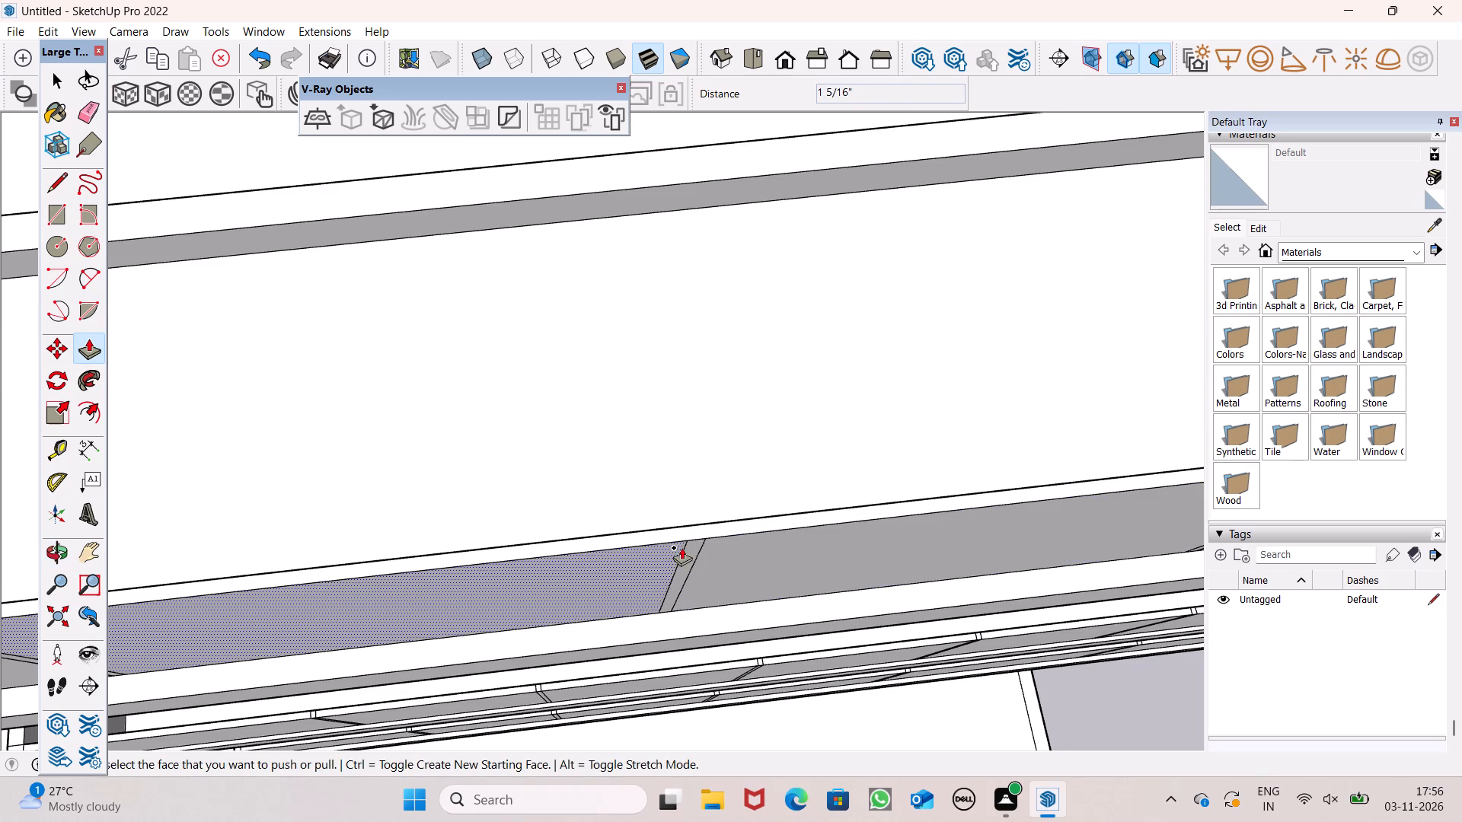
{"action": "scroll", "coordinate": [697, 537], "scroll_direction": "up", "scroll_amount": 11}
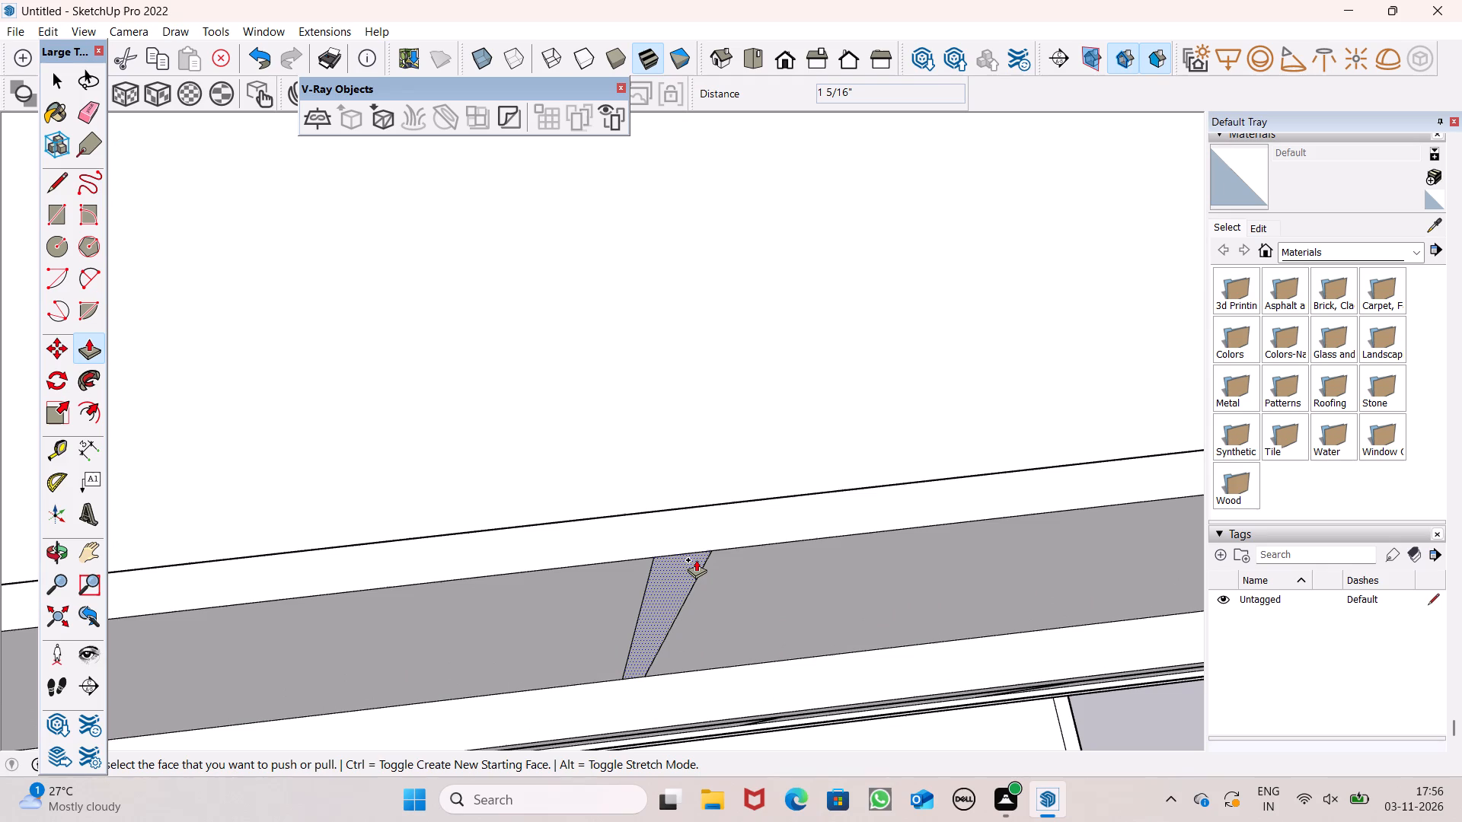
{"action": "left_click_drag", "start_coordinate": [696, 559], "coordinate": [710, 504]}
Push the third narrow strip from the left corner on the parapet's front face inward 1 5/16".
{"action": "scroll", "coordinate": [666, 362], "scroll_direction": "down", "scroll_amount": 5}
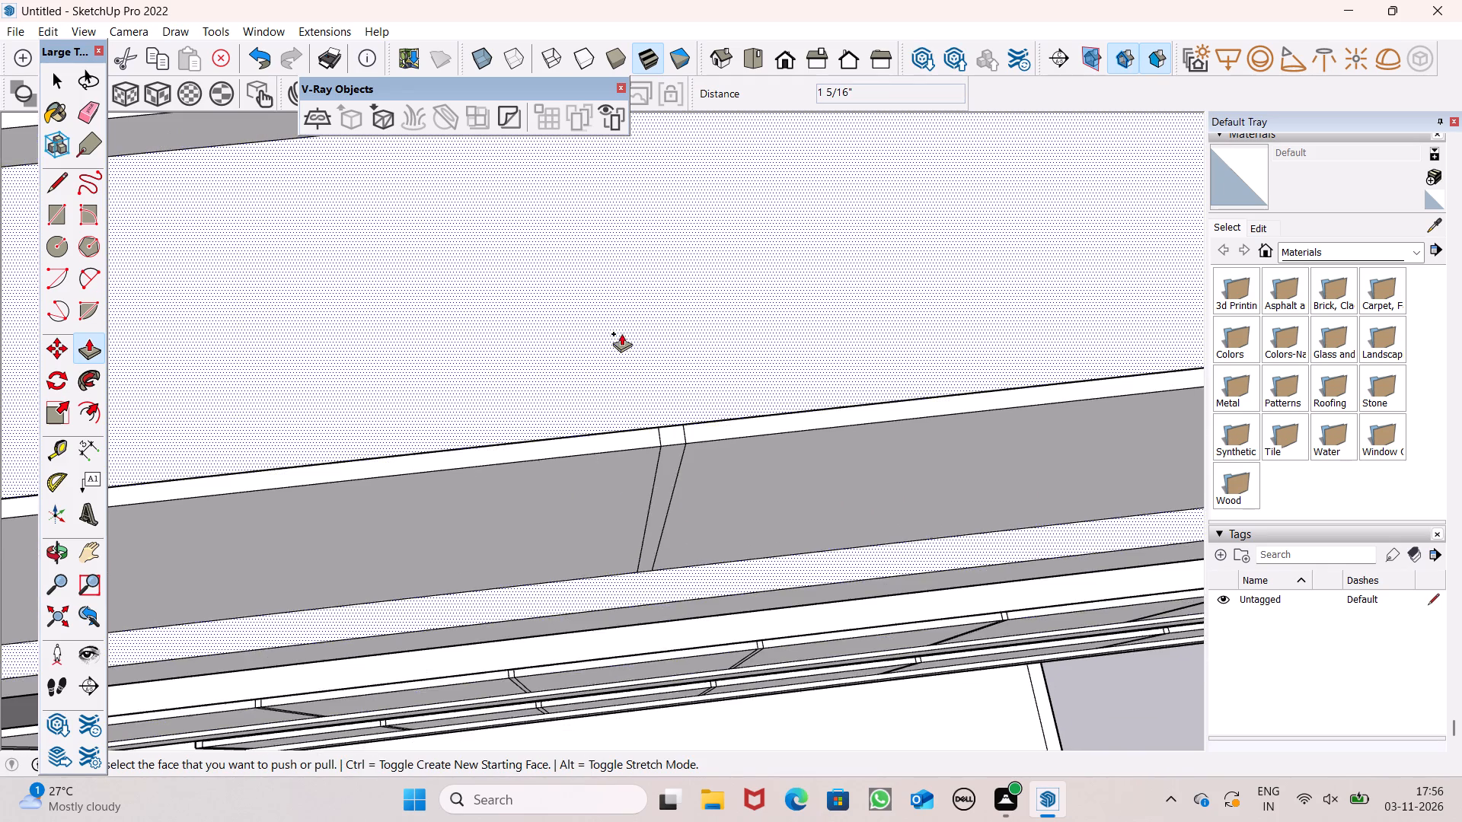
{"action": "scroll", "coordinate": [621, 333], "scroll_direction": "down", "scroll_amount": 11}
{"action": "middle_click_drag", "start_coordinate": [978, 436], "coordinate": [927, 454]}
{"action": "scroll", "coordinate": [861, 393], "scroll_direction": "up", "scroll_amount": 6}
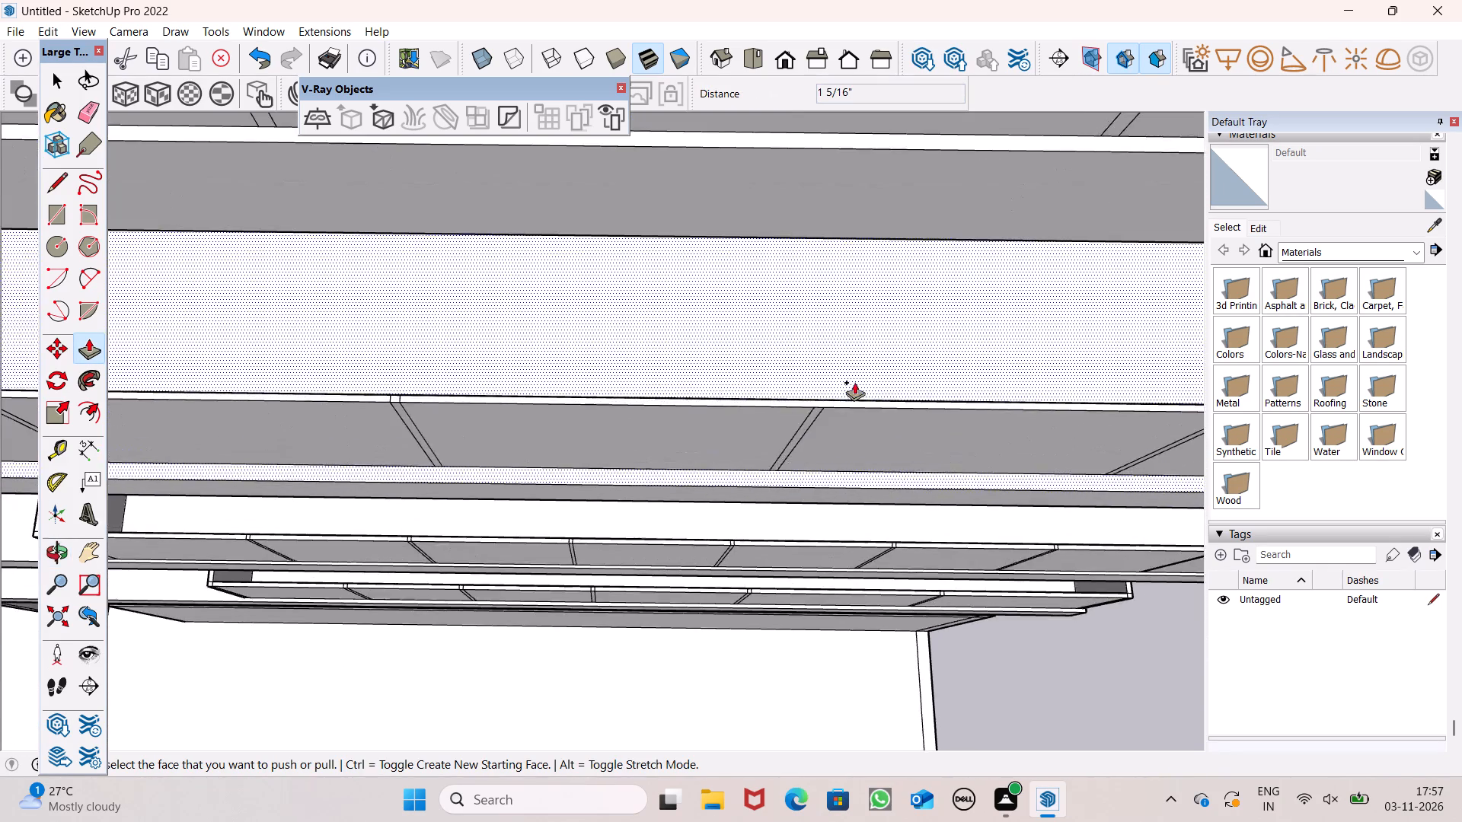
{"action": "scroll", "coordinate": [813, 424], "scroll_direction": "up", "scroll_amount": 15}
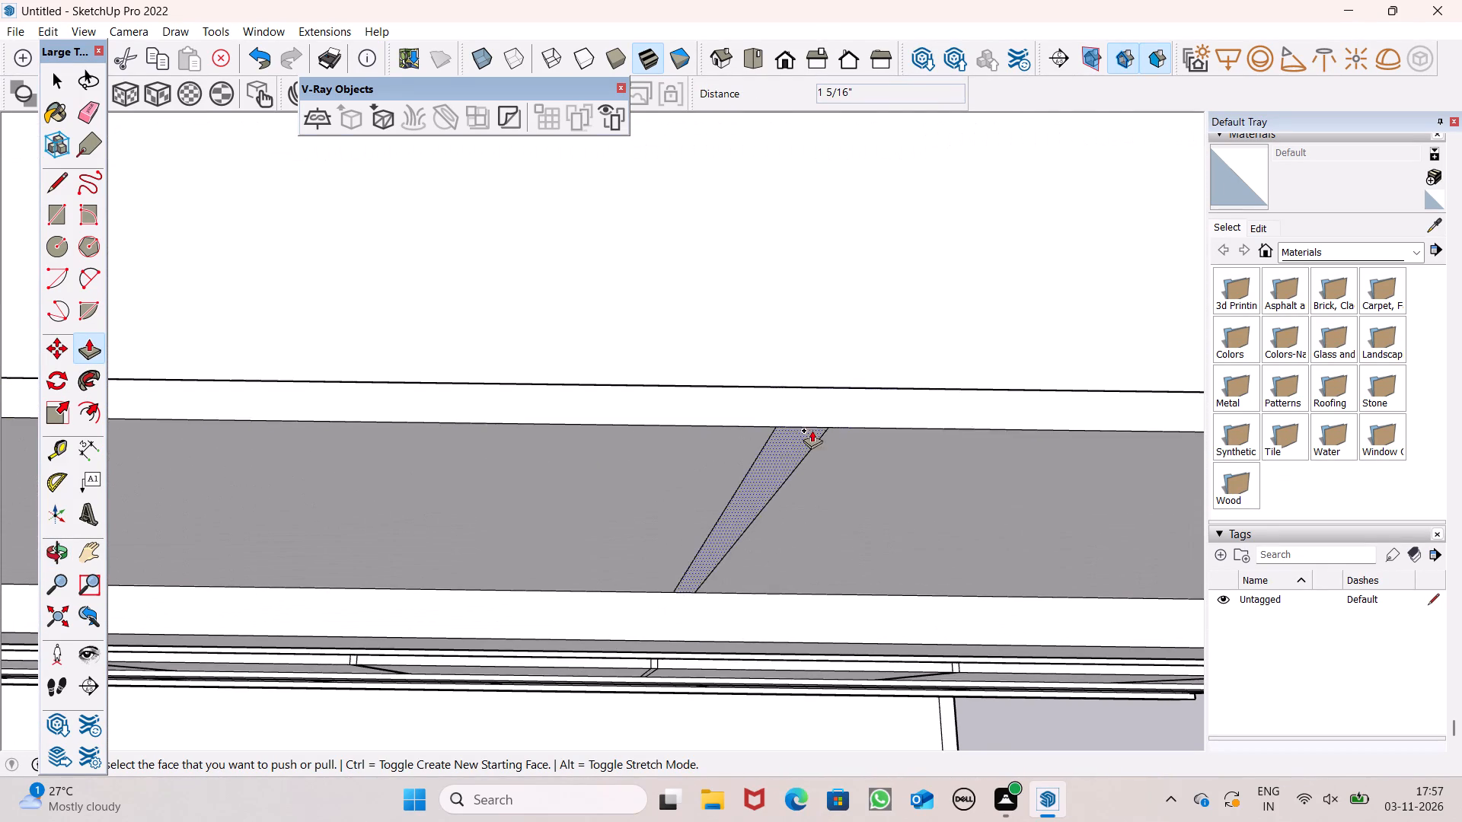
{"action": "left_click_drag", "start_coordinate": [804, 436], "coordinate": [841, 392]}
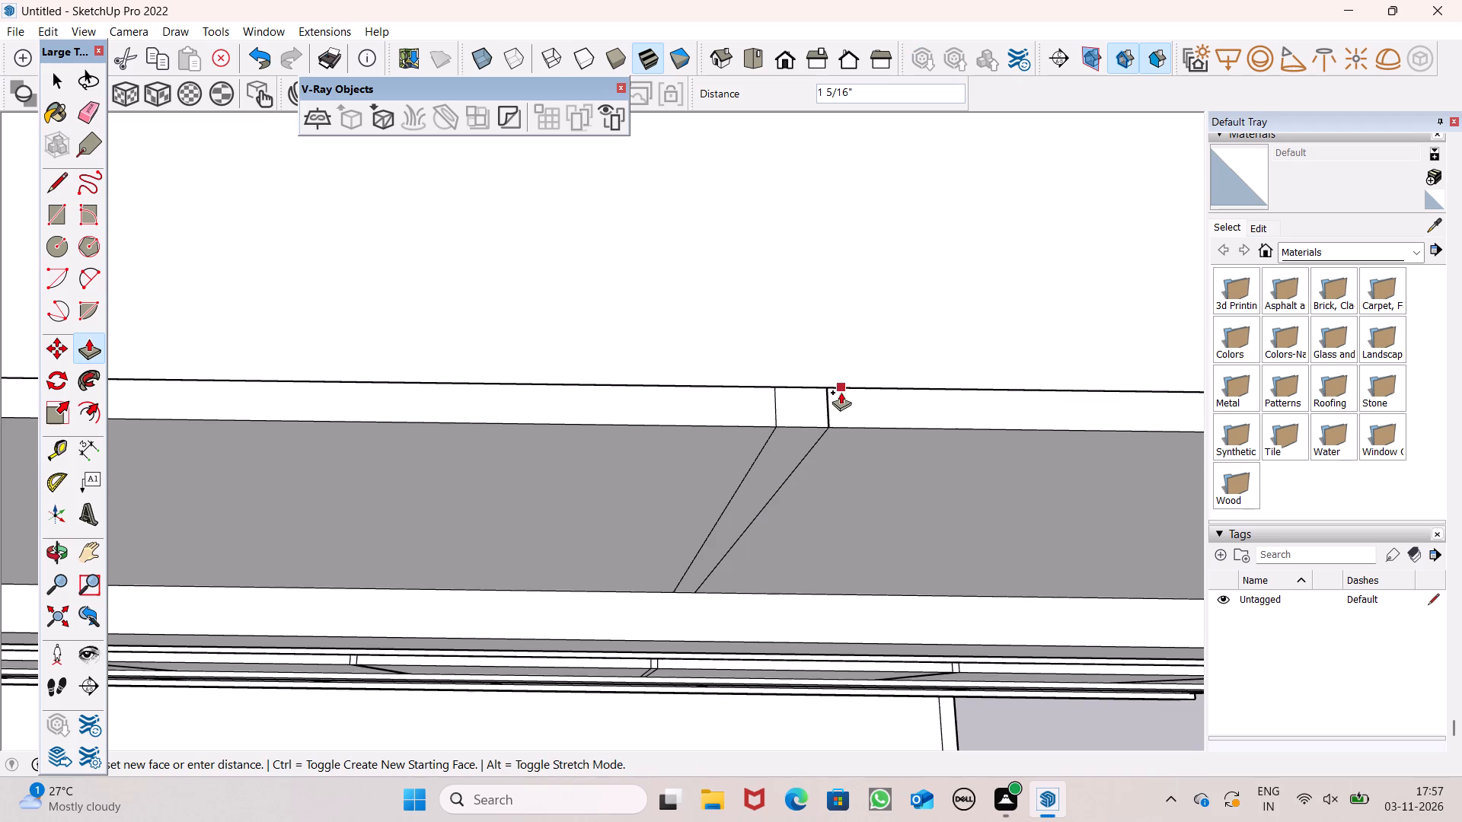
{"action": "left_click_drag", "start_coordinate": [841, 392], "coordinate": [841, 392]}
Push the fourth narrow strip from the left corner on the parapet's front face inward 1 5/16".
{"action": "scroll", "coordinate": [749, 365], "scroll_direction": "down", "scroll_amount": 5}
{"action": "scroll", "coordinate": [679, 382], "scroll_direction": "down", "scroll_amount": 11}
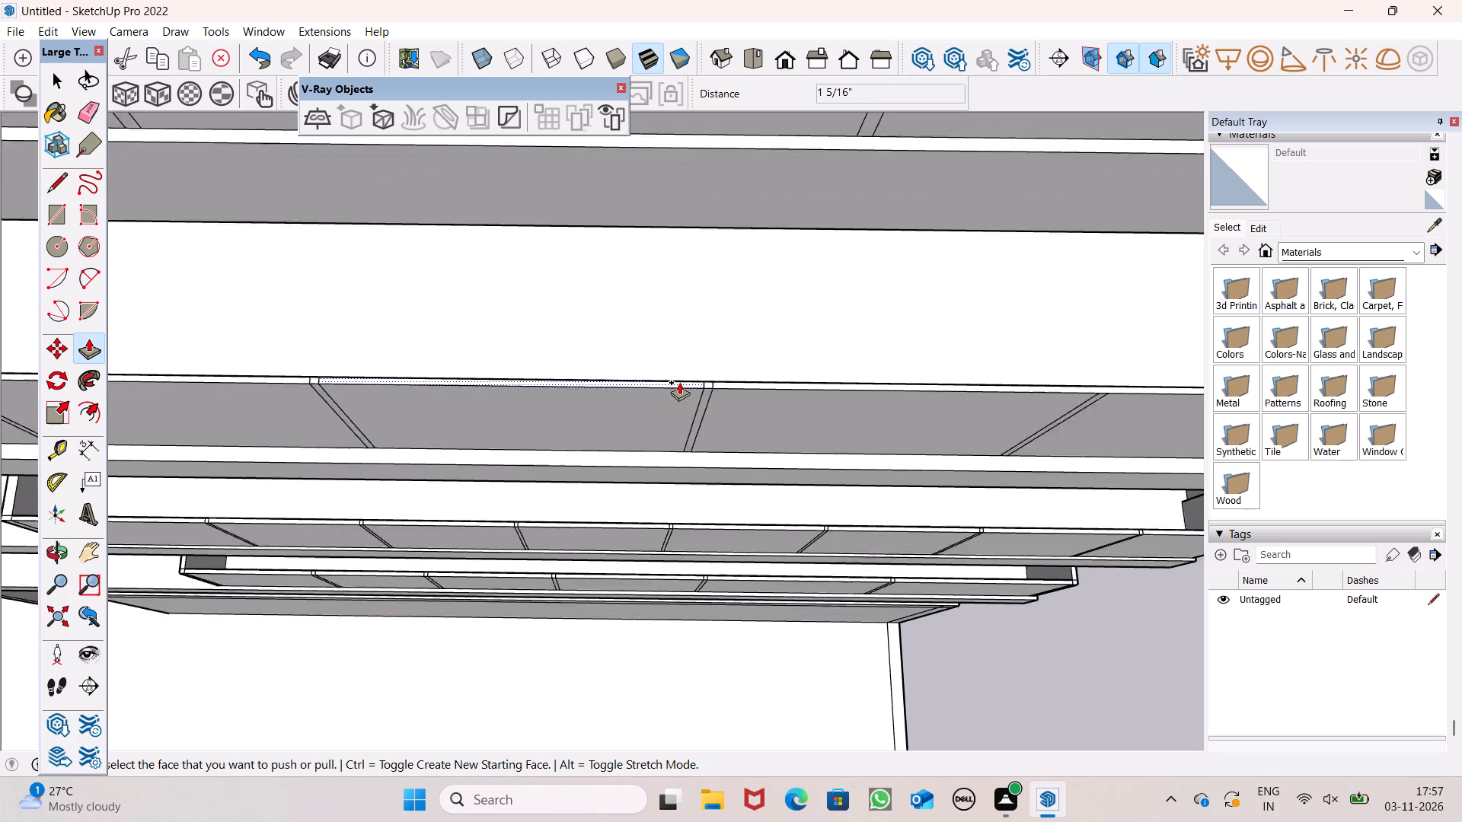
{"action": "scroll", "coordinate": [679, 382], "scroll_direction": "down", "scroll_amount": 2}
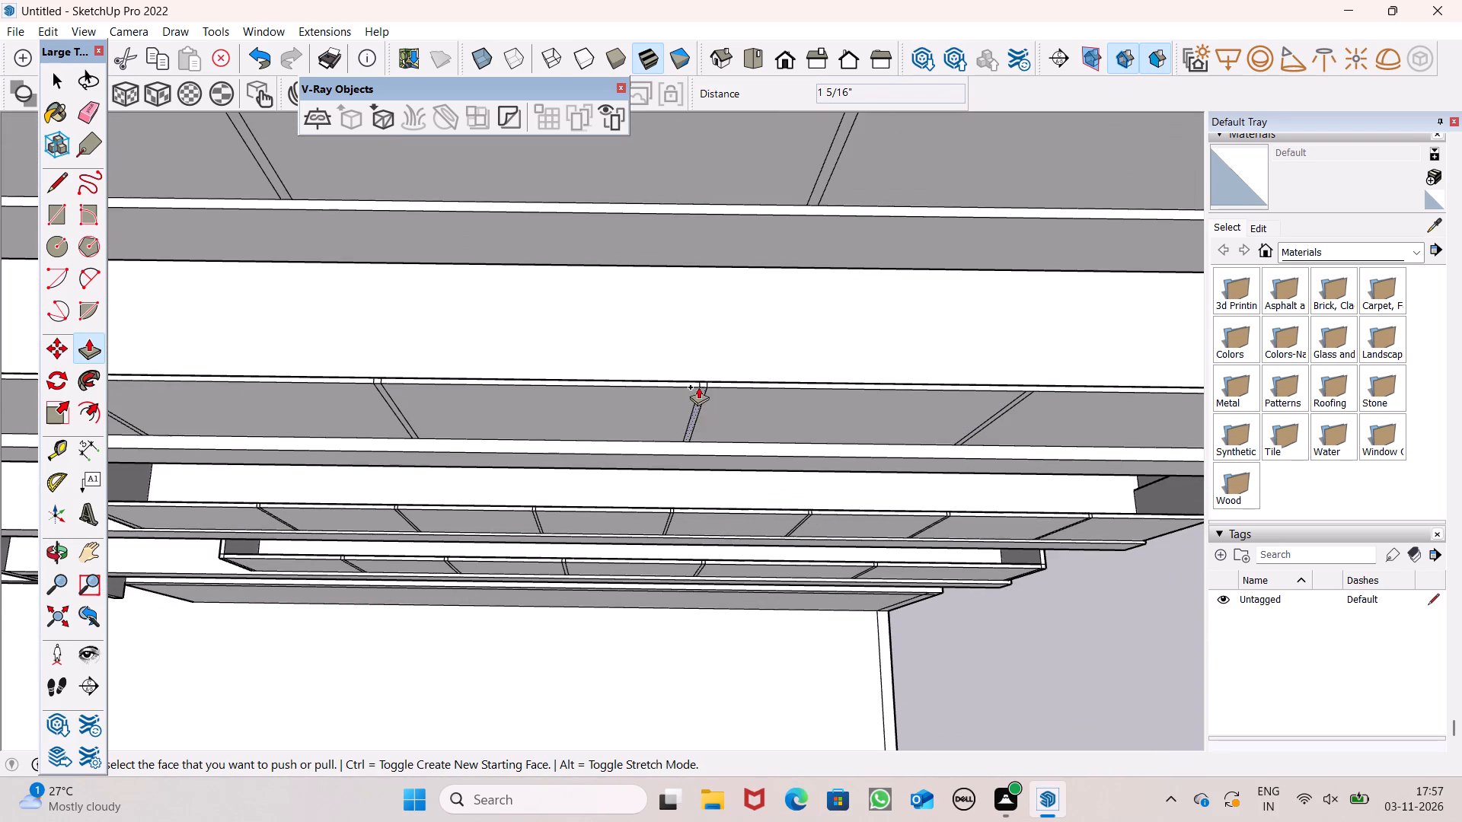
{"action": "scroll", "coordinate": [583, 411], "scroll_direction": "down", "scroll_amount": 3}
{"action": "scroll", "coordinate": [946, 384], "scroll_direction": "up", "scroll_amount": 1}
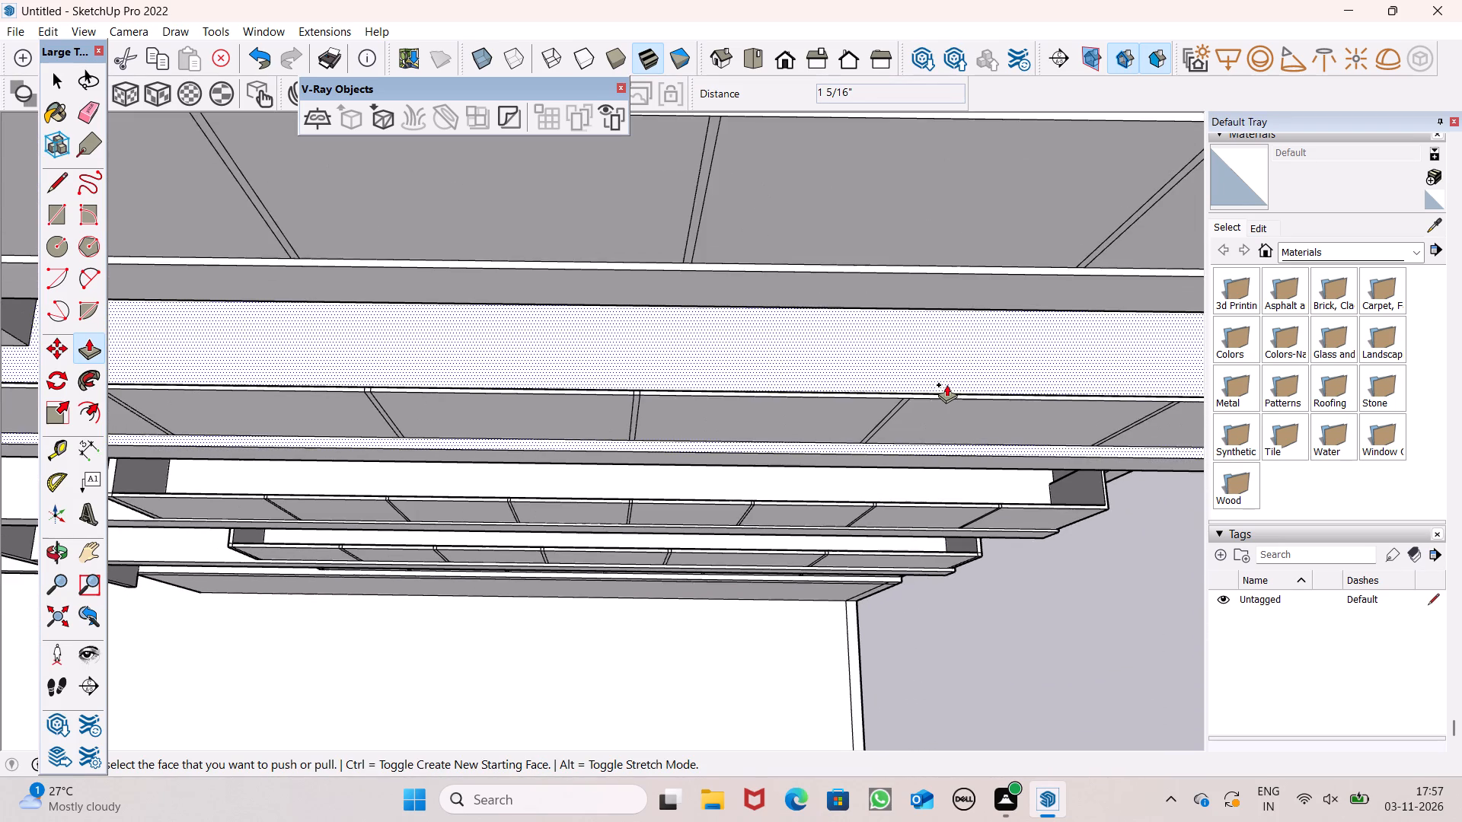
{"action": "scroll", "coordinate": [943, 392], "scroll_direction": "up", "scroll_amount": 3}
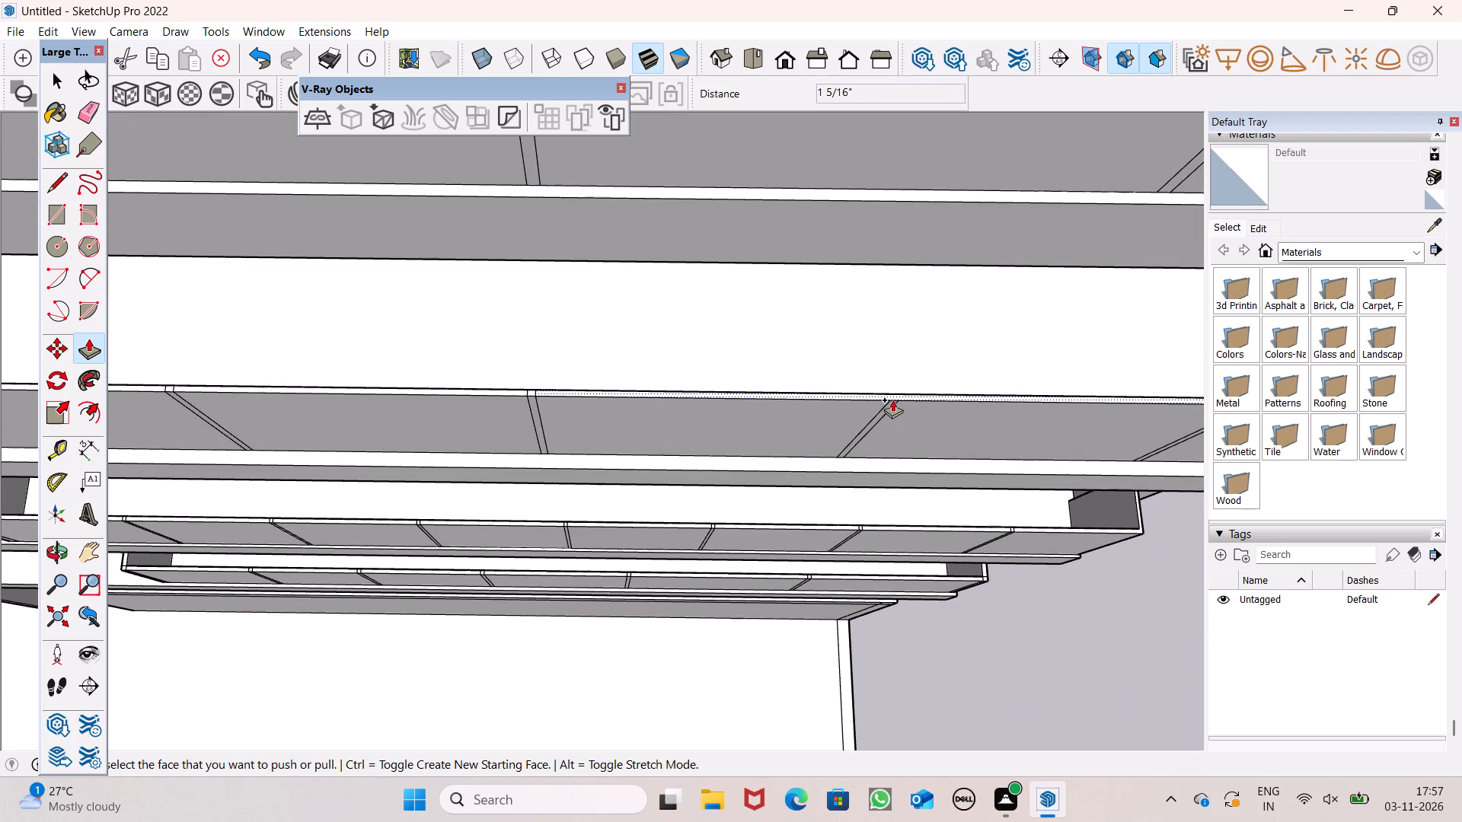
{"action": "scroll", "coordinate": [943, 381], "scroll_direction": "up", "scroll_amount": 6}
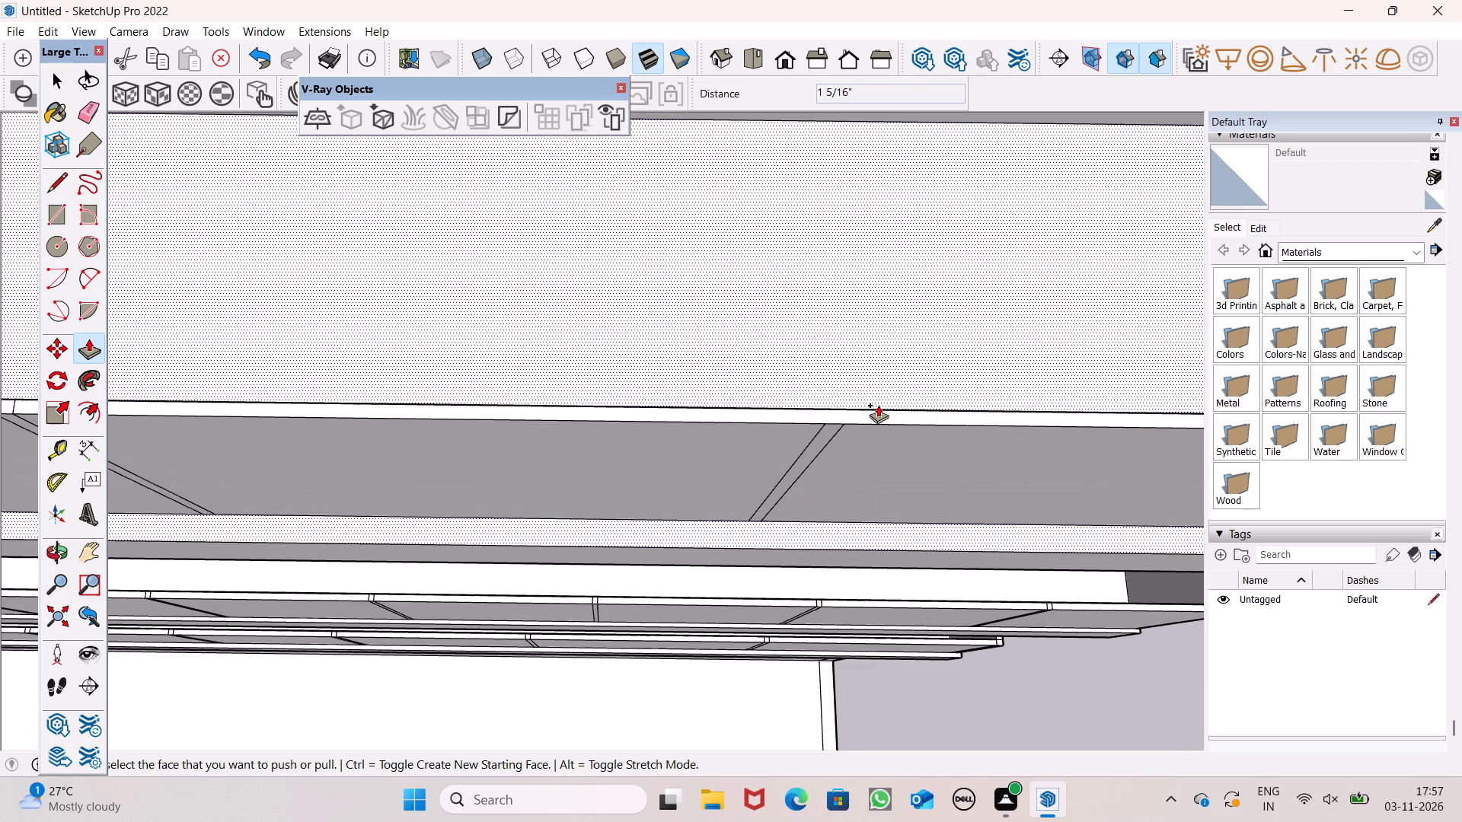
{"action": "scroll", "coordinate": [874, 408], "scroll_direction": "up", "scroll_amount": 4}
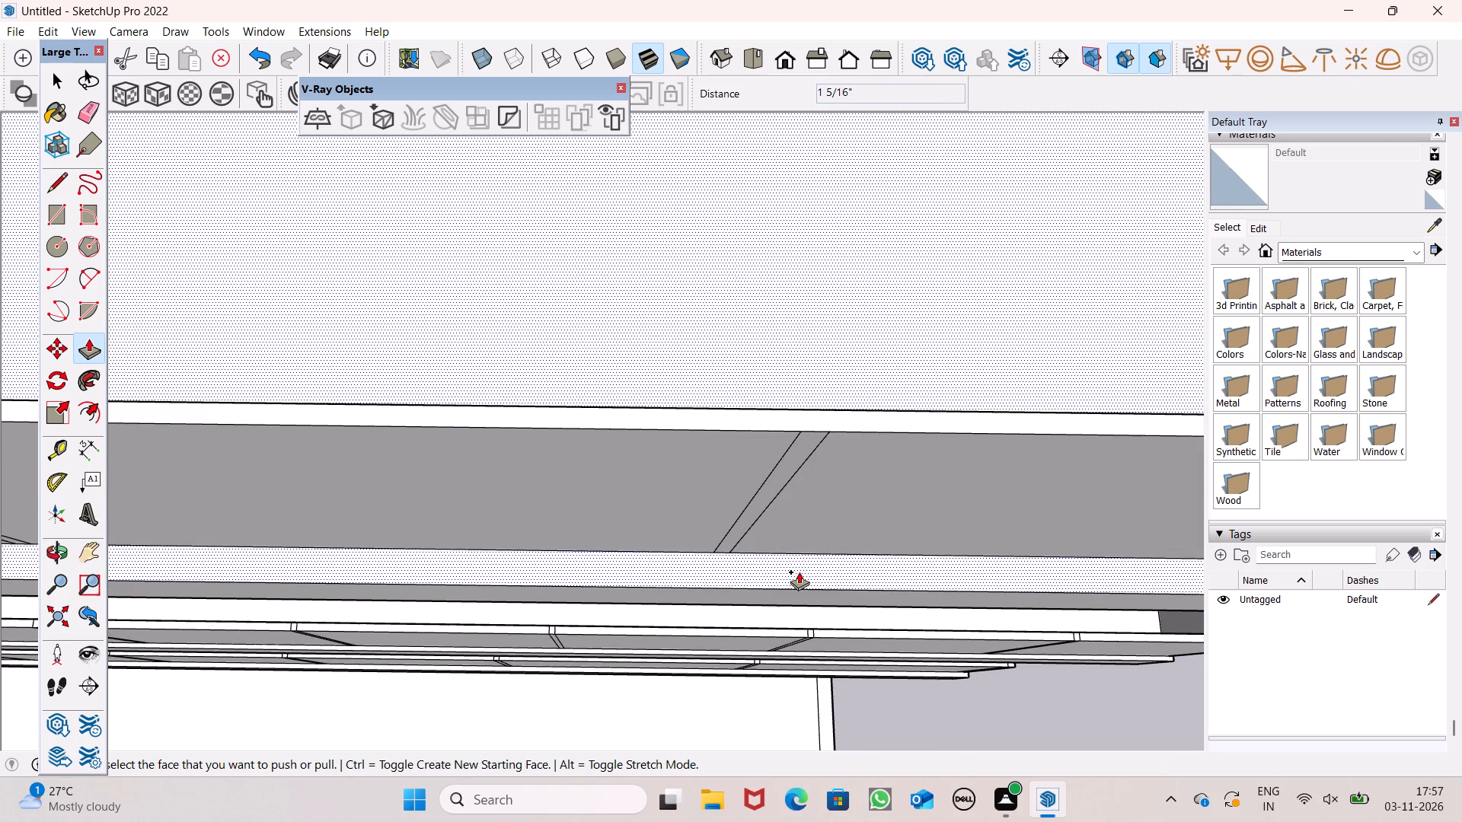
{"action": "scroll", "coordinate": [786, 438], "scroll_direction": "up", "scroll_amount": 6}
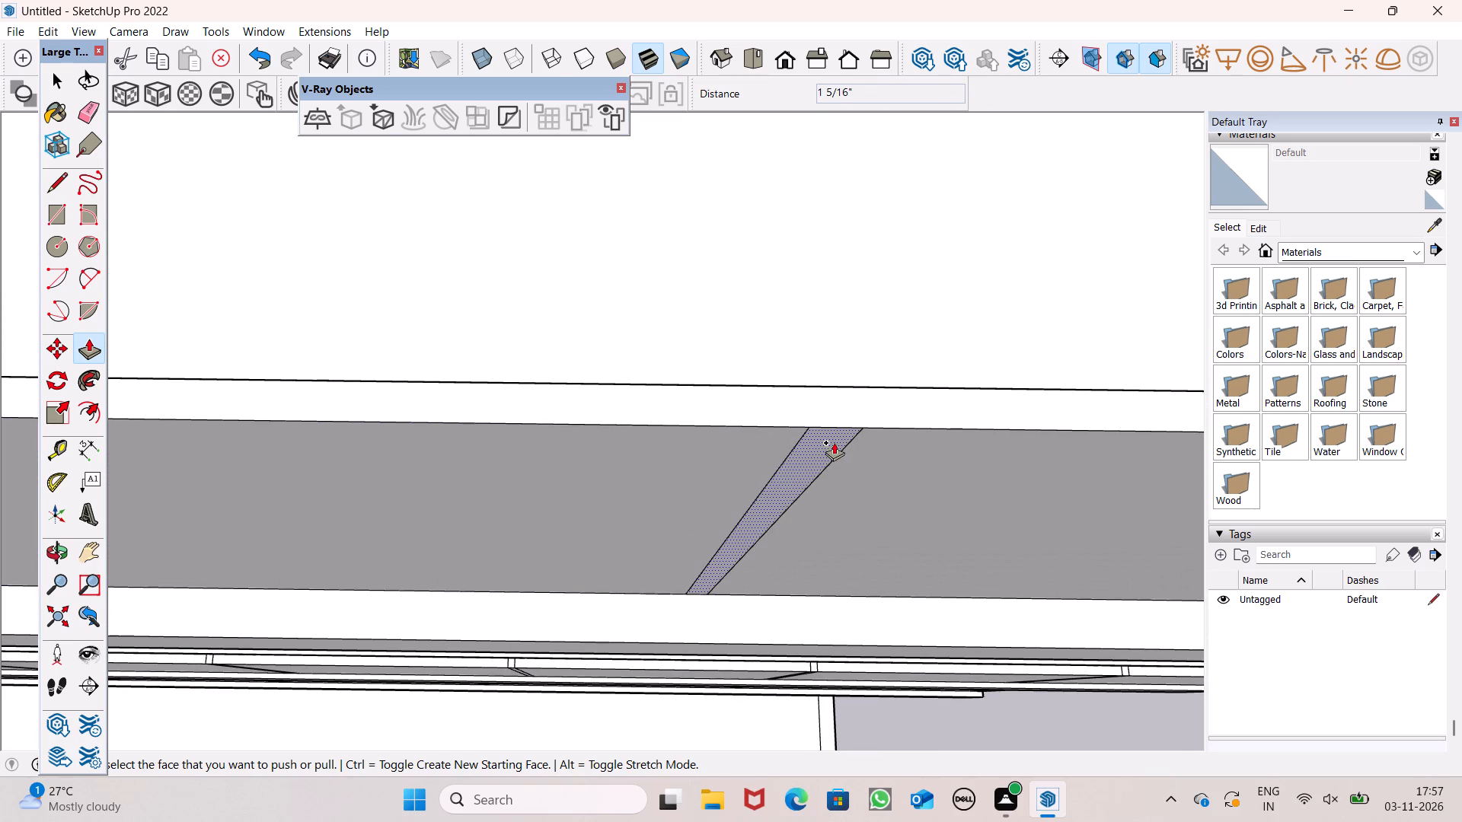
{"action": "left_click_drag", "start_coordinate": [834, 442], "coordinate": [883, 388]}
Push the last narrow strip before the right corner on the parapet's front face inward 1 5/16".
{"action": "scroll", "coordinate": [586, 362], "scroll_direction": "down", "scroll_amount": 5}
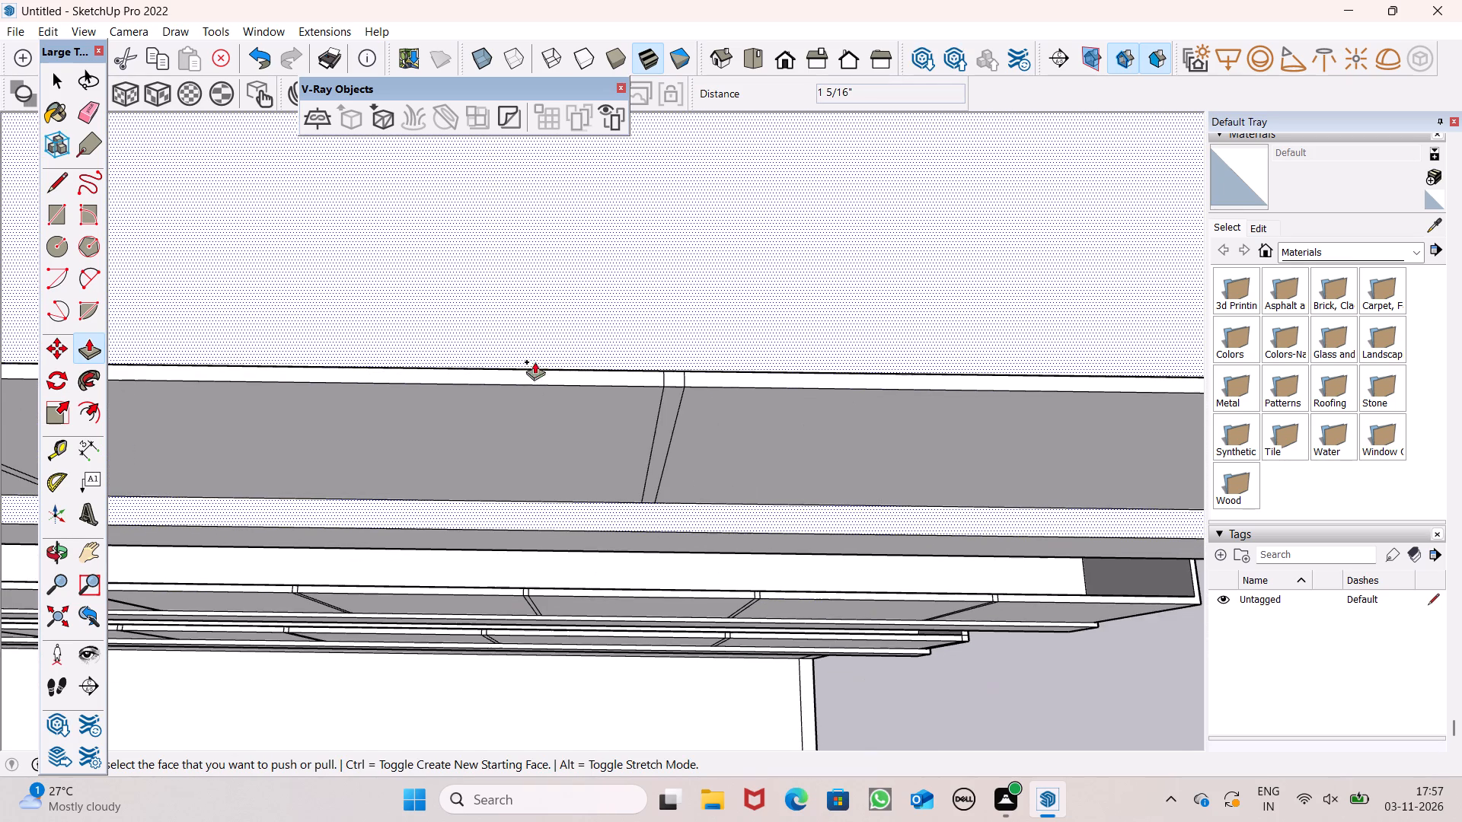
{"action": "scroll", "coordinate": [499, 358], "scroll_direction": "down", "scroll_amount": 8}
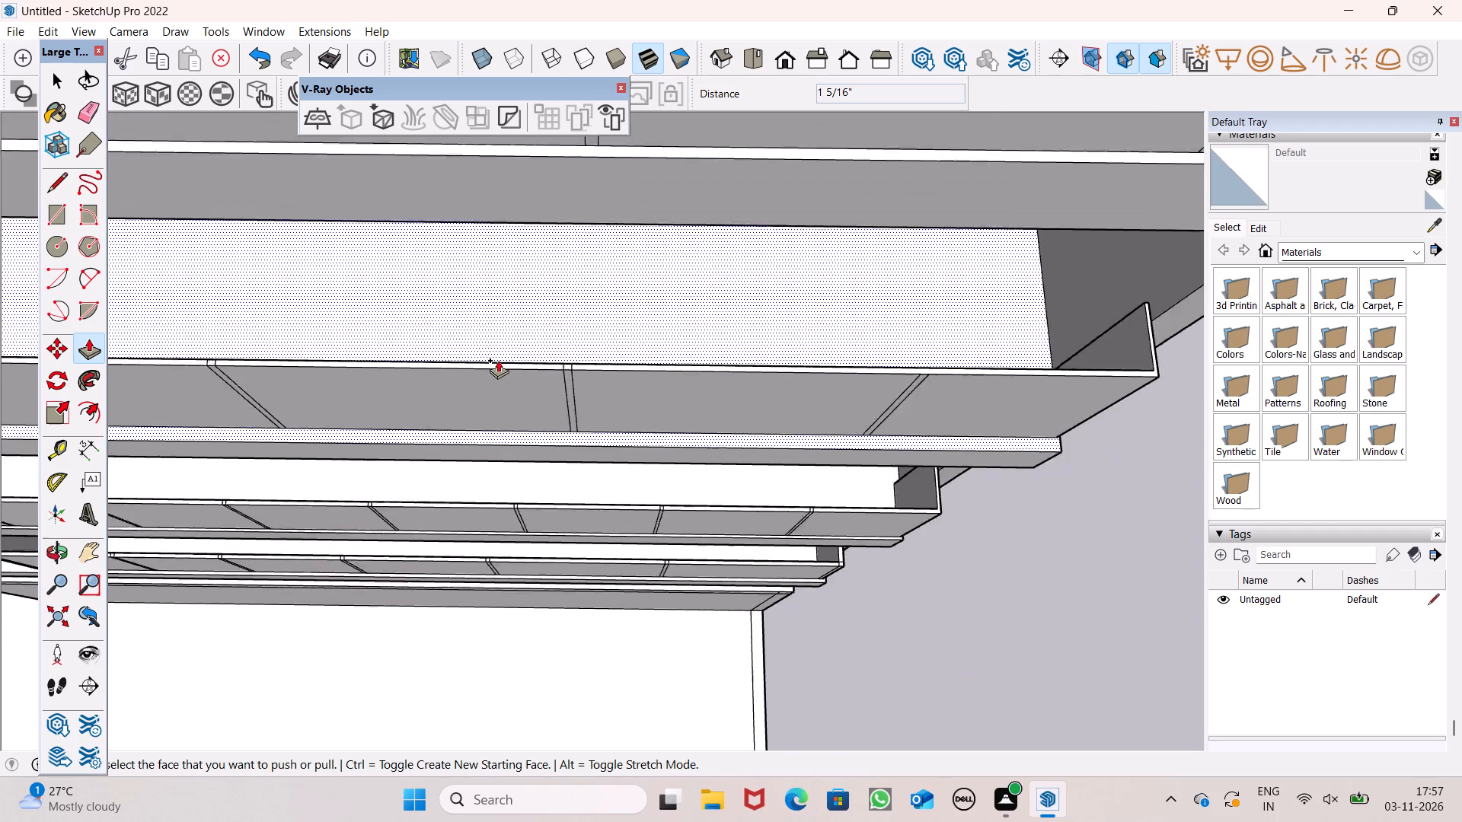
{"action": "scroll", "coordinate": [498, 360], "scroll_direction": "down", "scroll_amount": 3}
{"action": "scroll", "coordinate": [796, 359], "scroll_direction": "up", "scroll_amount": 5}
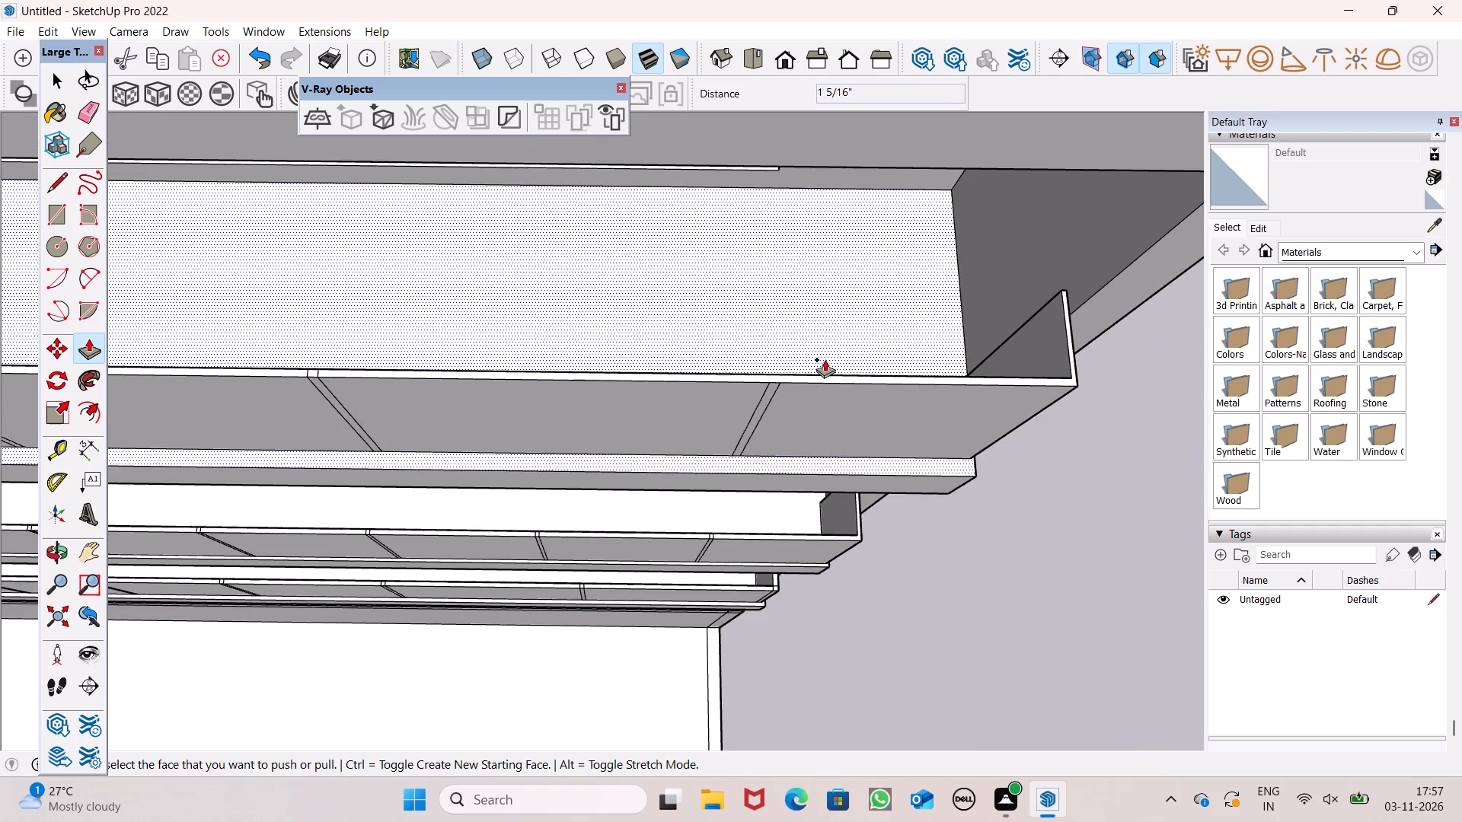
{"action": "scroll", "coordinate": [803, 378], "scroll_direction": "up", "scroll_amount": 14}
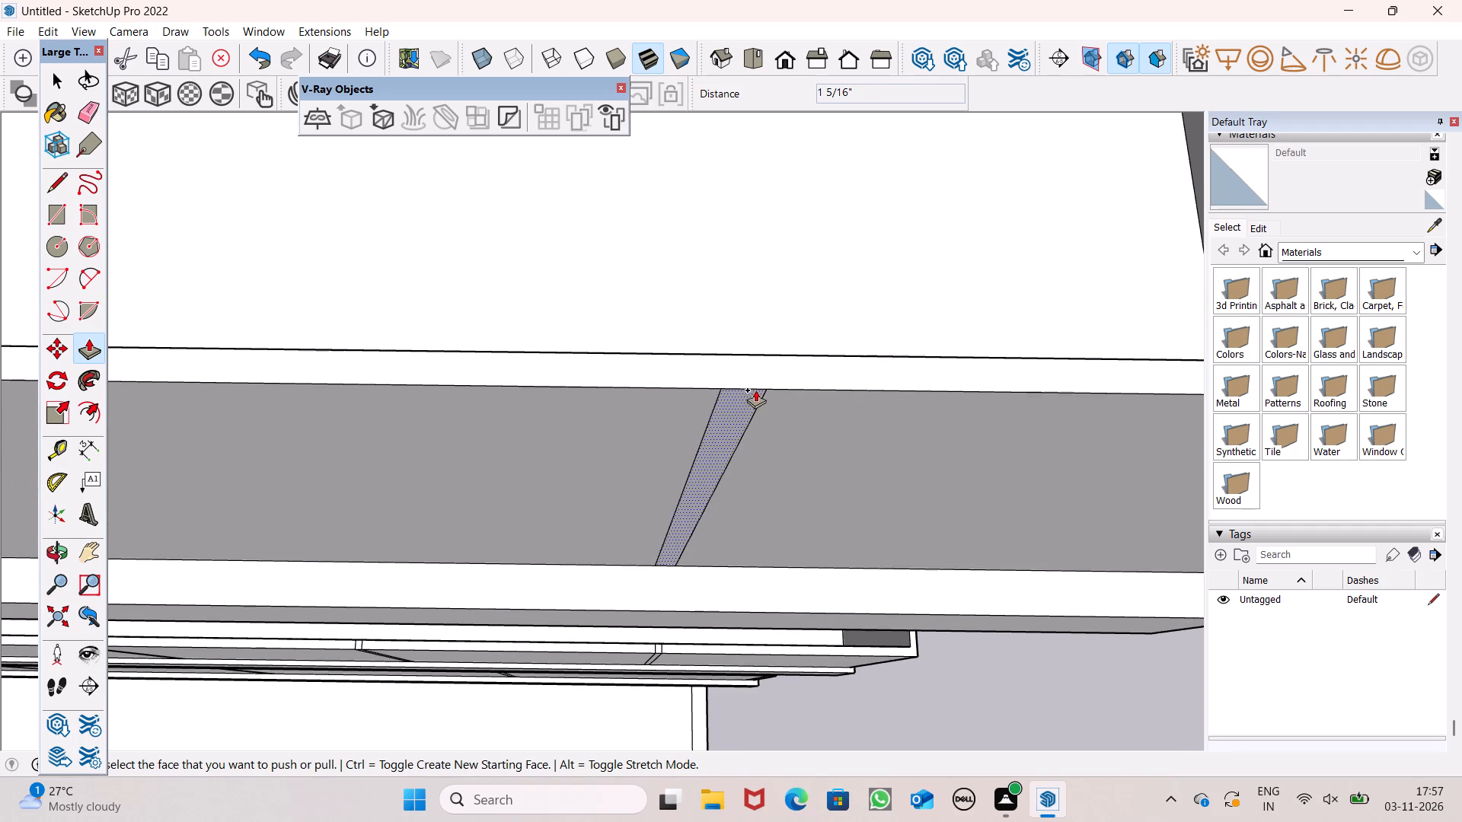
{"action": "left_click_drag", "start_coordinate": [755, 390], "coordinate": [790, 356]}
Mark a corner strip at the parapet's right end with 13/16" and 1 5/16" lines across the top and a 4' line down the front face.
{"action": "scroll", "coordinate": [628, 333], "scroll_direction": "down", "scroll_amount": 6}
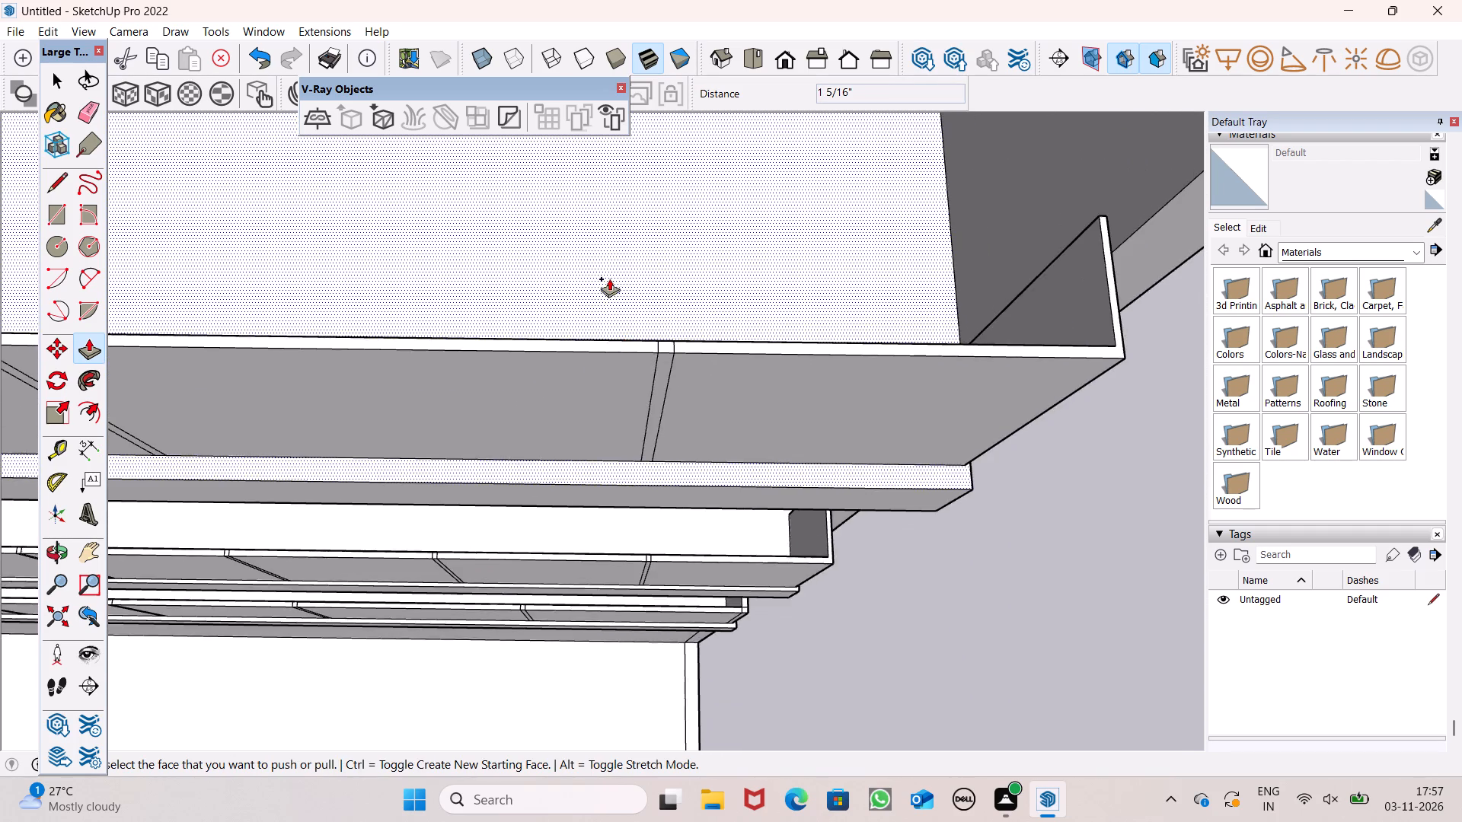
{"action": "scroll", "coordinate": [609, 278], "scroll_direction": "down", "scroll_amount": 7}
{"action": "middle_click_drag", "start_coordinate": [816, 368], "coordinate": [575, 332]}
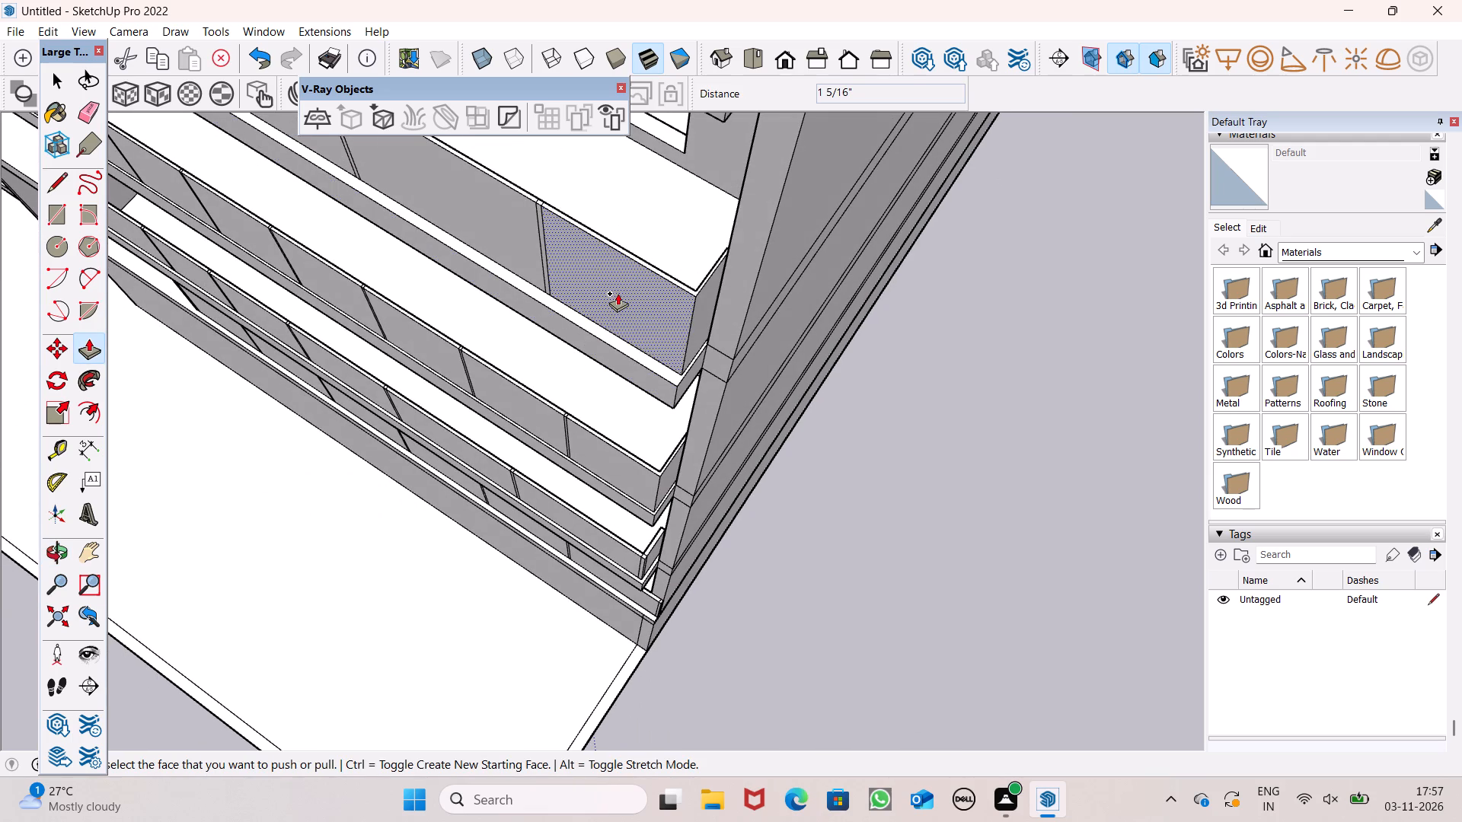
{"action": "key", "text": "space"}
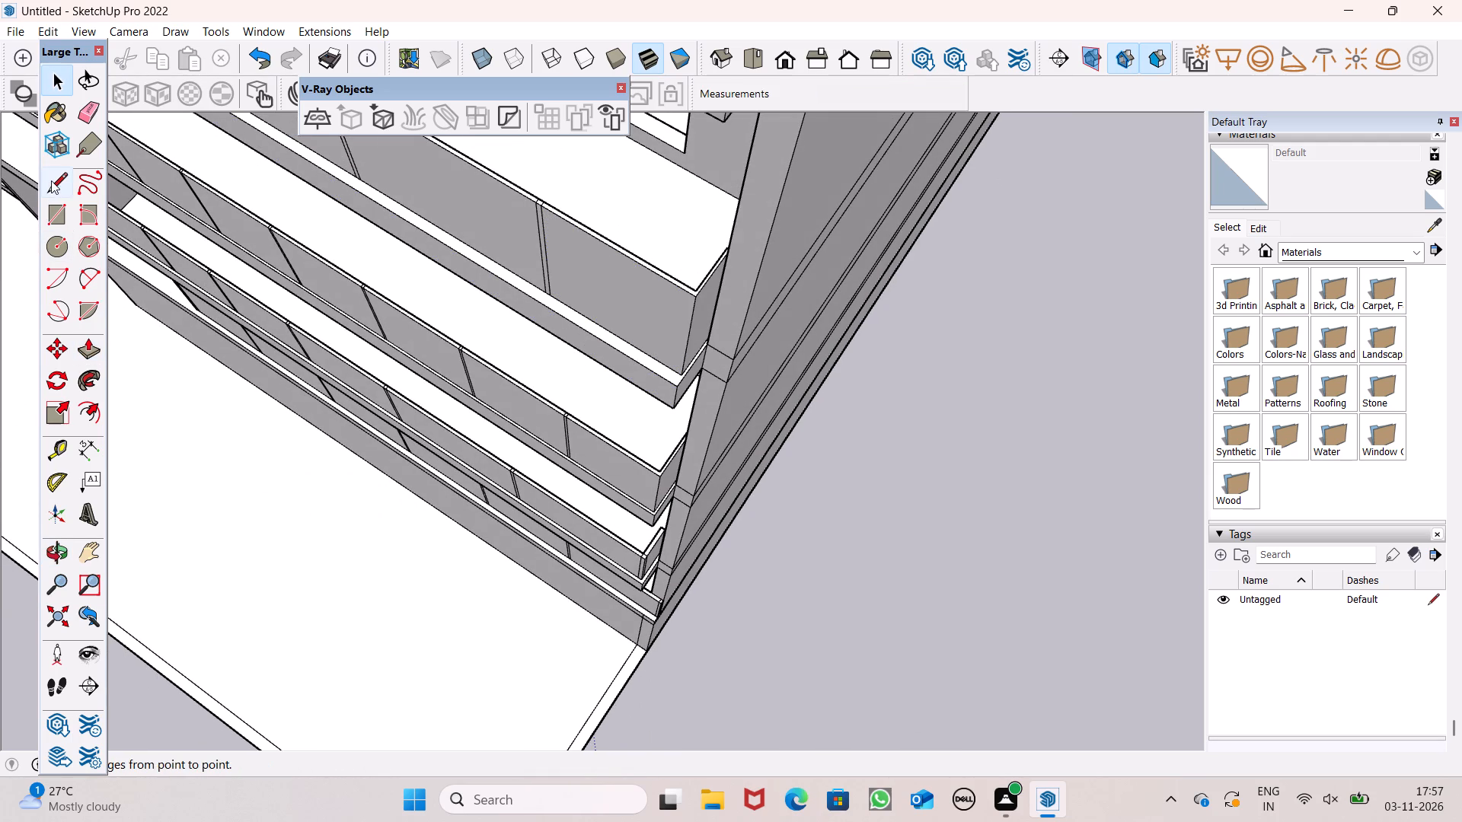
{"action": "left_click", "coordinate": [53, 177]}
{"action": "middle_click_drag", "start_coordinate": [397, 319], "coordinate": [440, 377]}
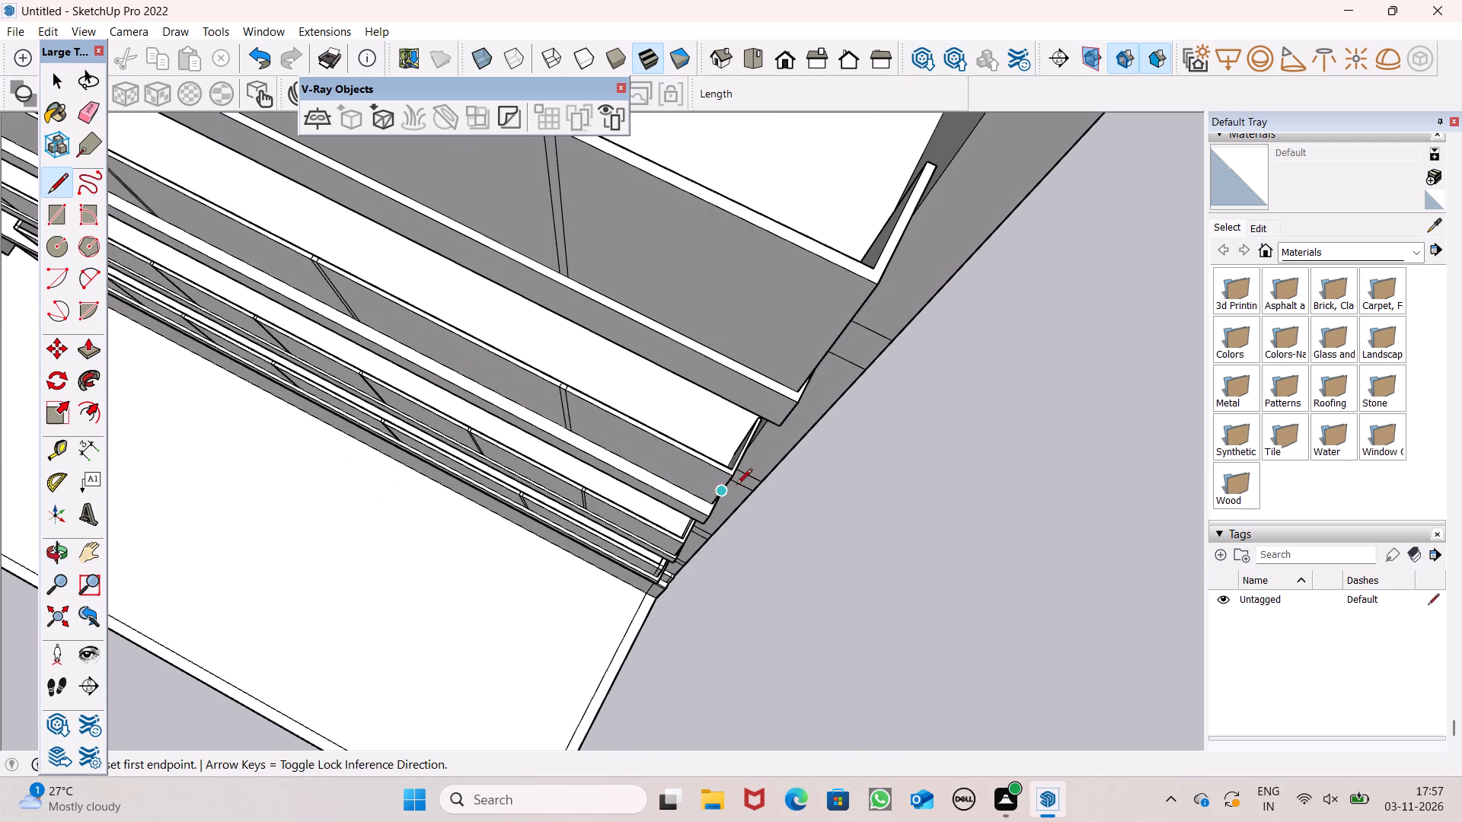
{"action": "scroll", "coordinate": [770, 465], "scroll_direction": "up", "scroll_amount": 4}
{"action": "scroll", "coordinate": [697, 475], "scroll_direction": "up", "scroll_amount": 6}
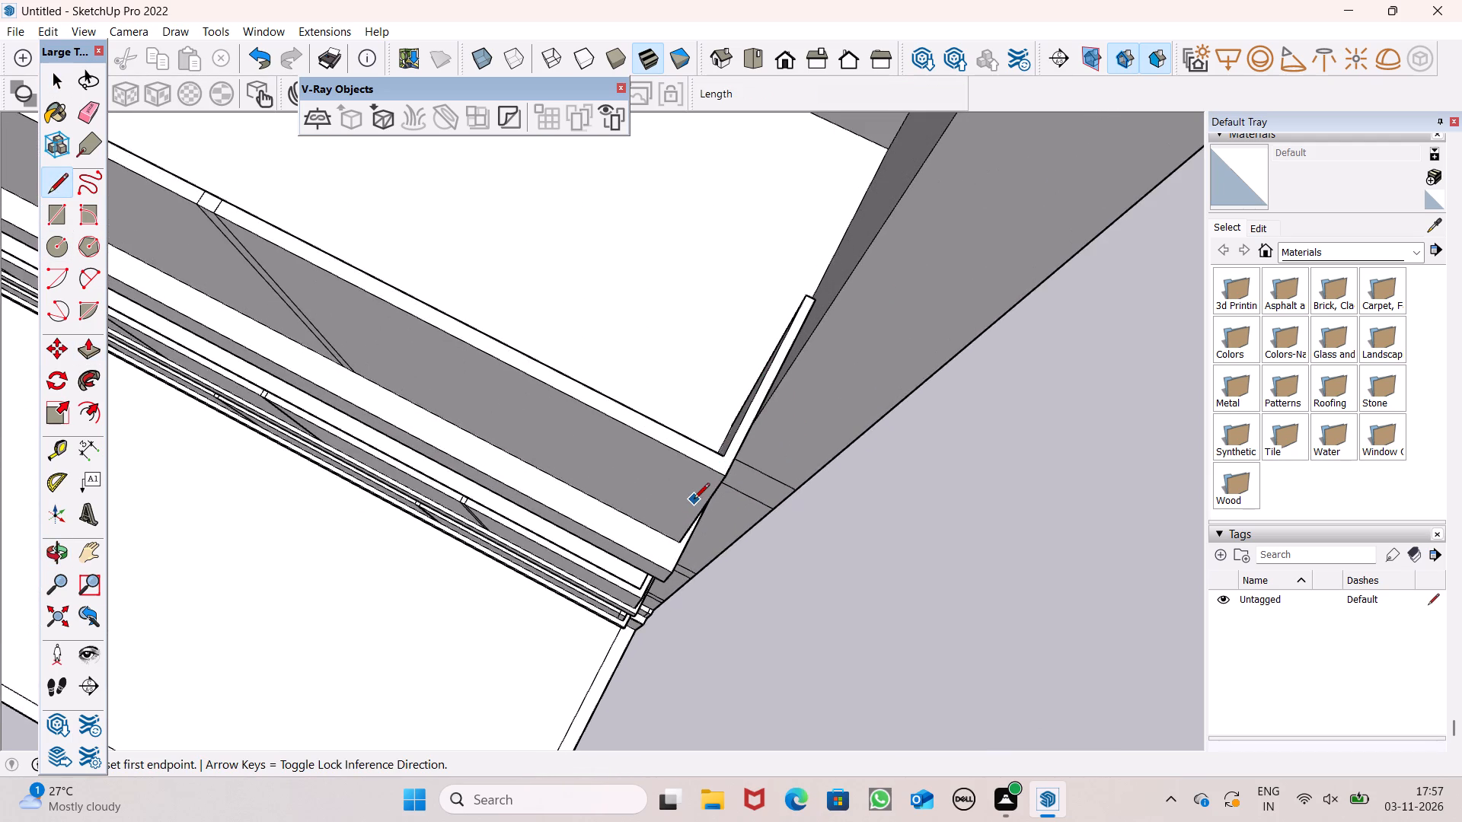
{"action": "scroll", "coordinate": [695, 493], "scroll_direction": "up", "scroll_amount": 12}
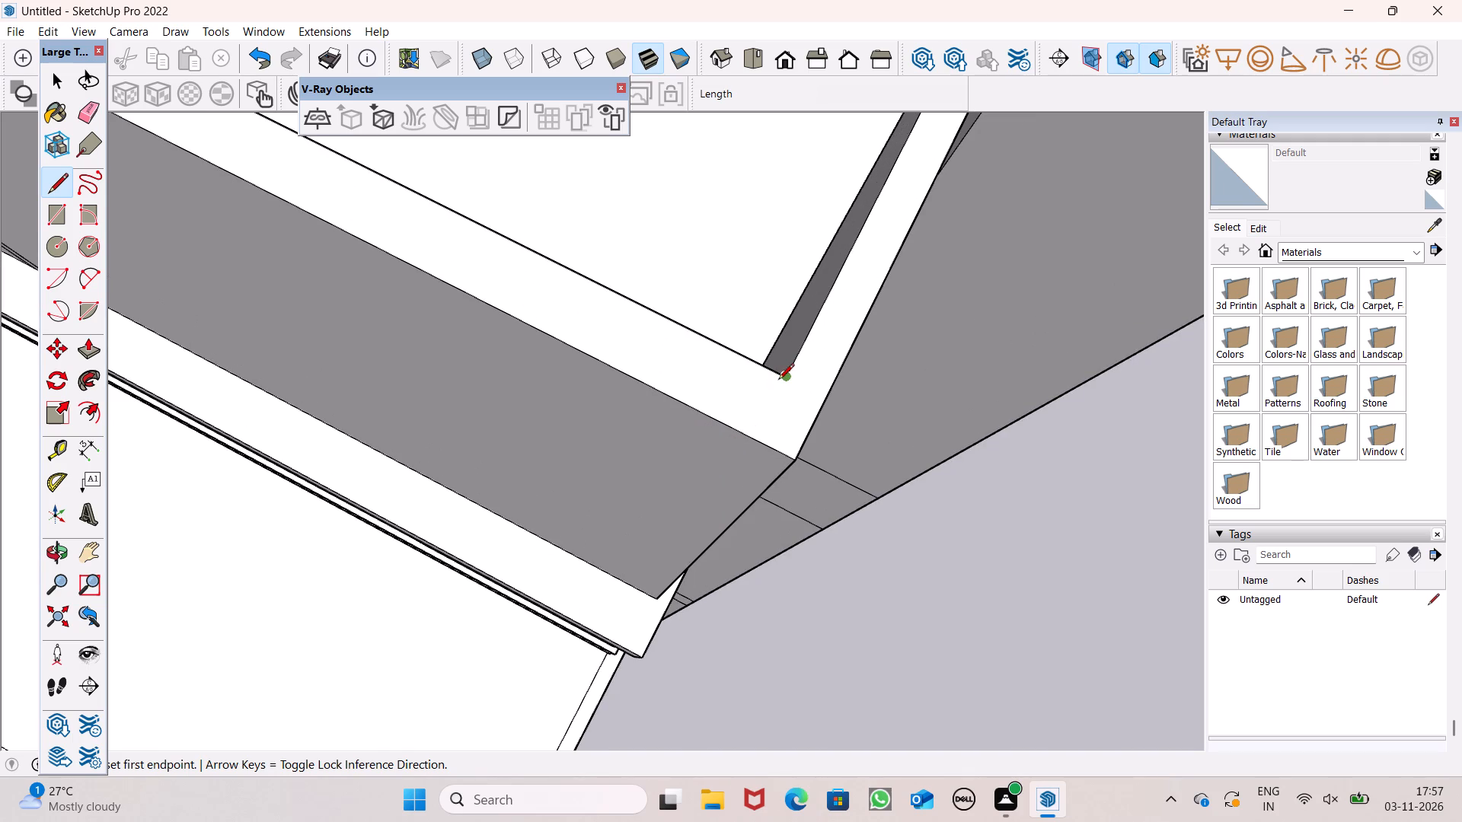
{"action": "left_click", "coordinate": [778, 381]}
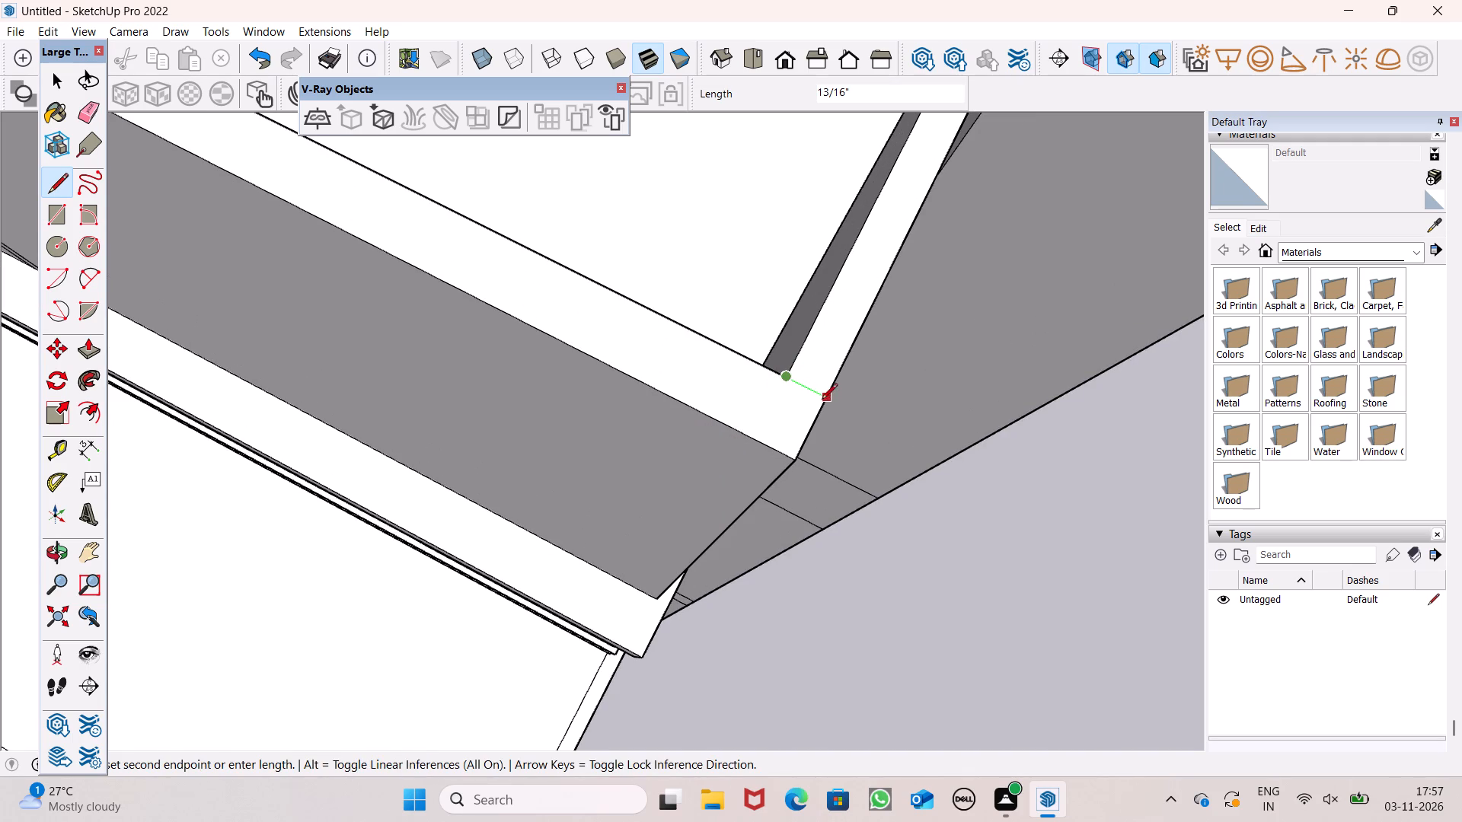
{"action": "left_click", "coordinate": [822, 400]}
{"action": "left_click", "coordinate": [786, 381]}
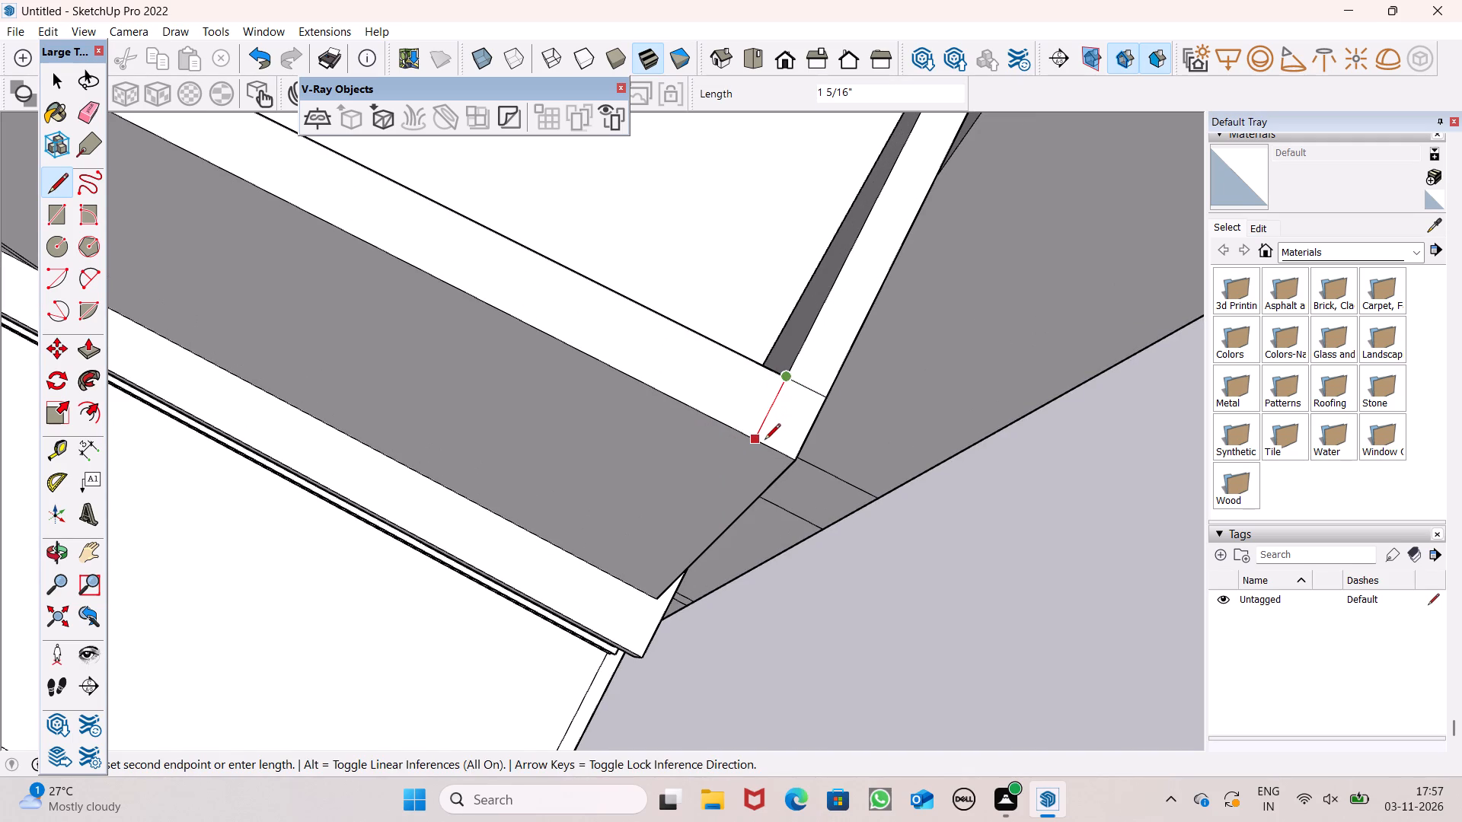
{"action": "left_click", "coordinate": [765, 441]}
{"action": "left_click", "coordinate": [755, 444]}
{"action": "scroll", "coordinate": [742, 431], "scroll_direction": "down", "scroll_amount": 4}
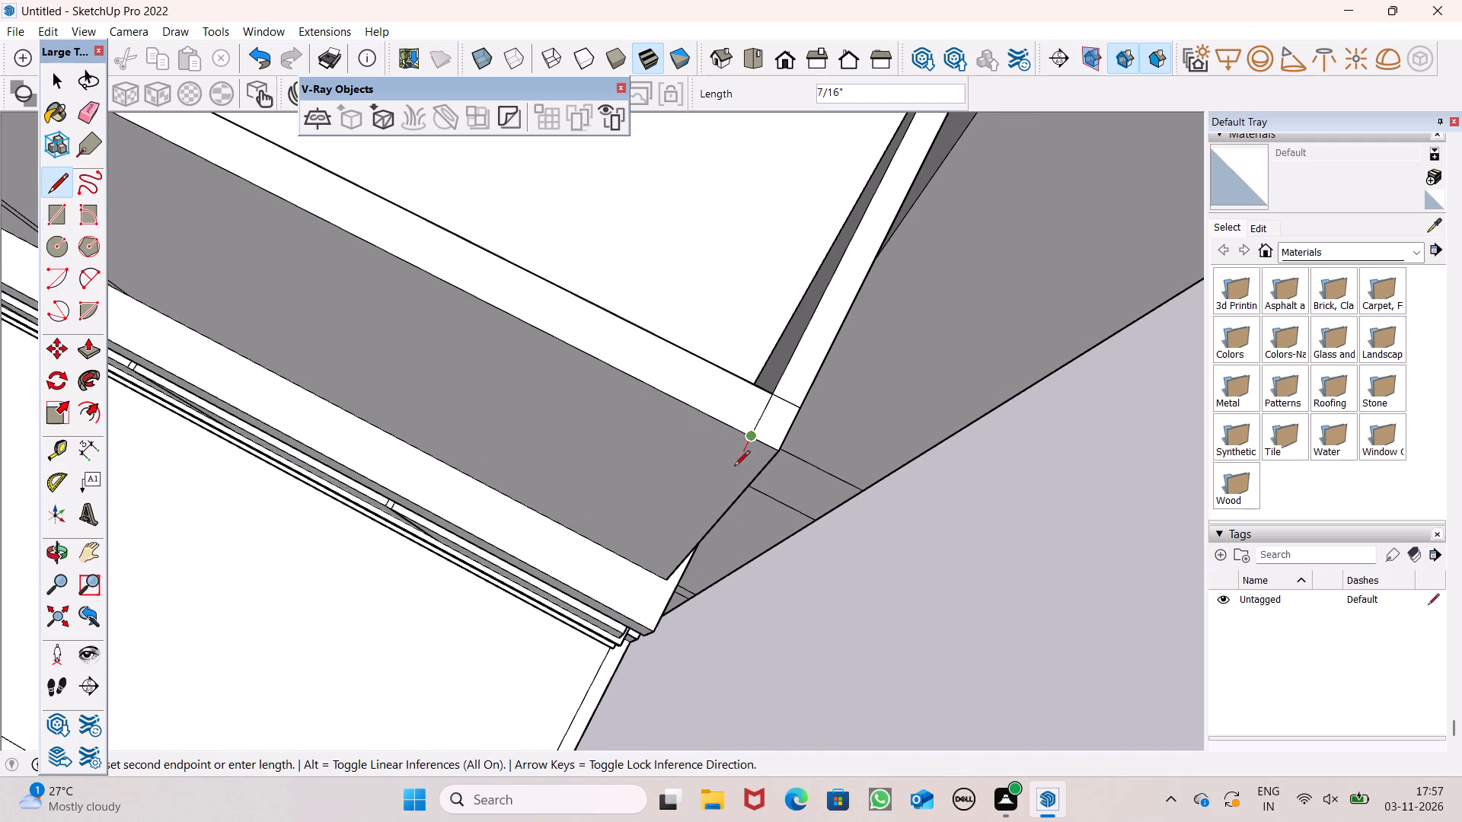
{"action": "scroll", "coordinate": [669, 545], "scroll_direction": "up", "scroll_amount": 6}
{"action": "left_click", "coordinate": [649, 579]}
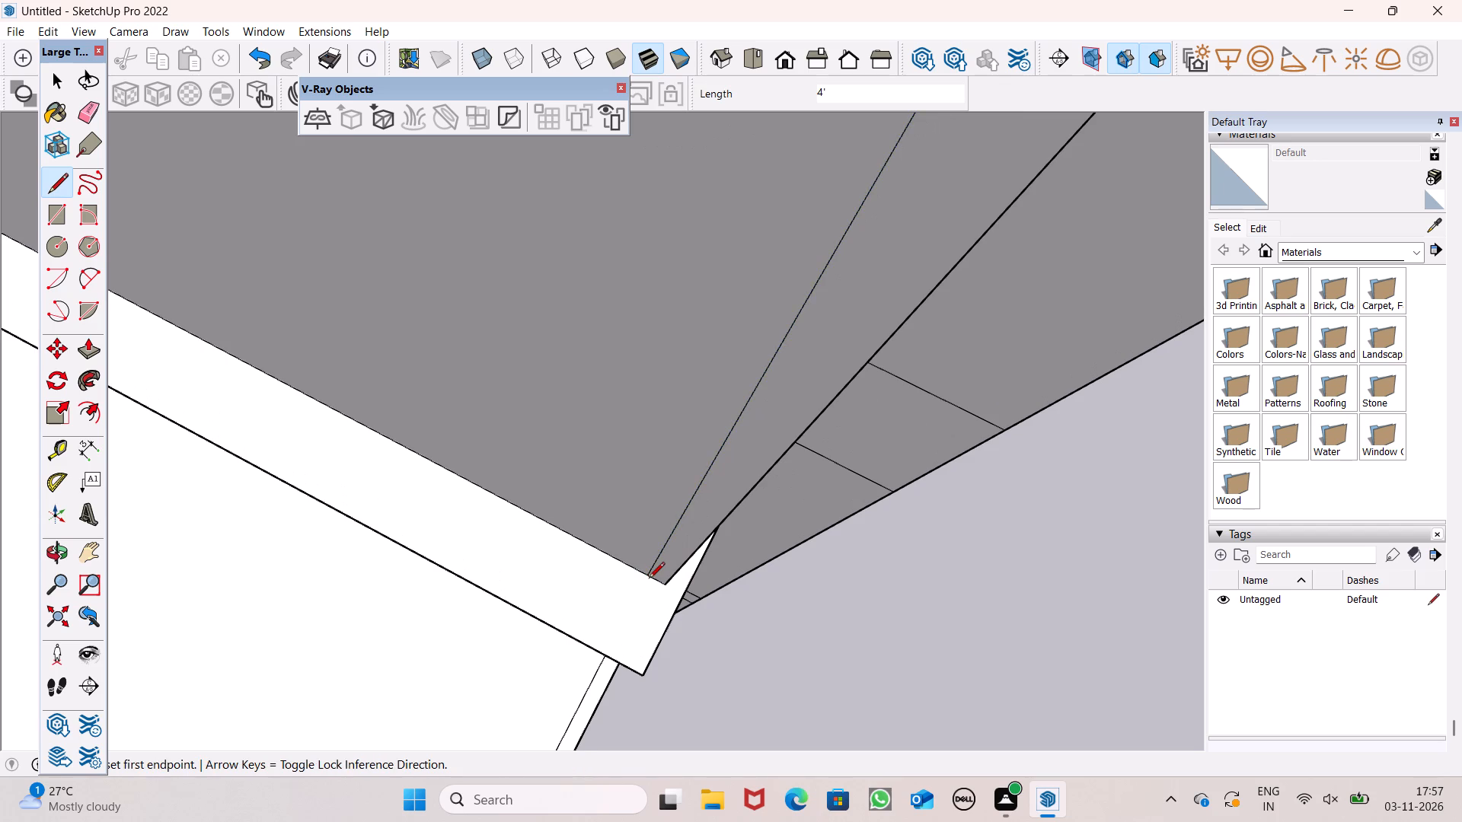
{"action": "scroll", "coordinate": [643, 606], "scroll_direction": "down", "scroll_amount": 7}
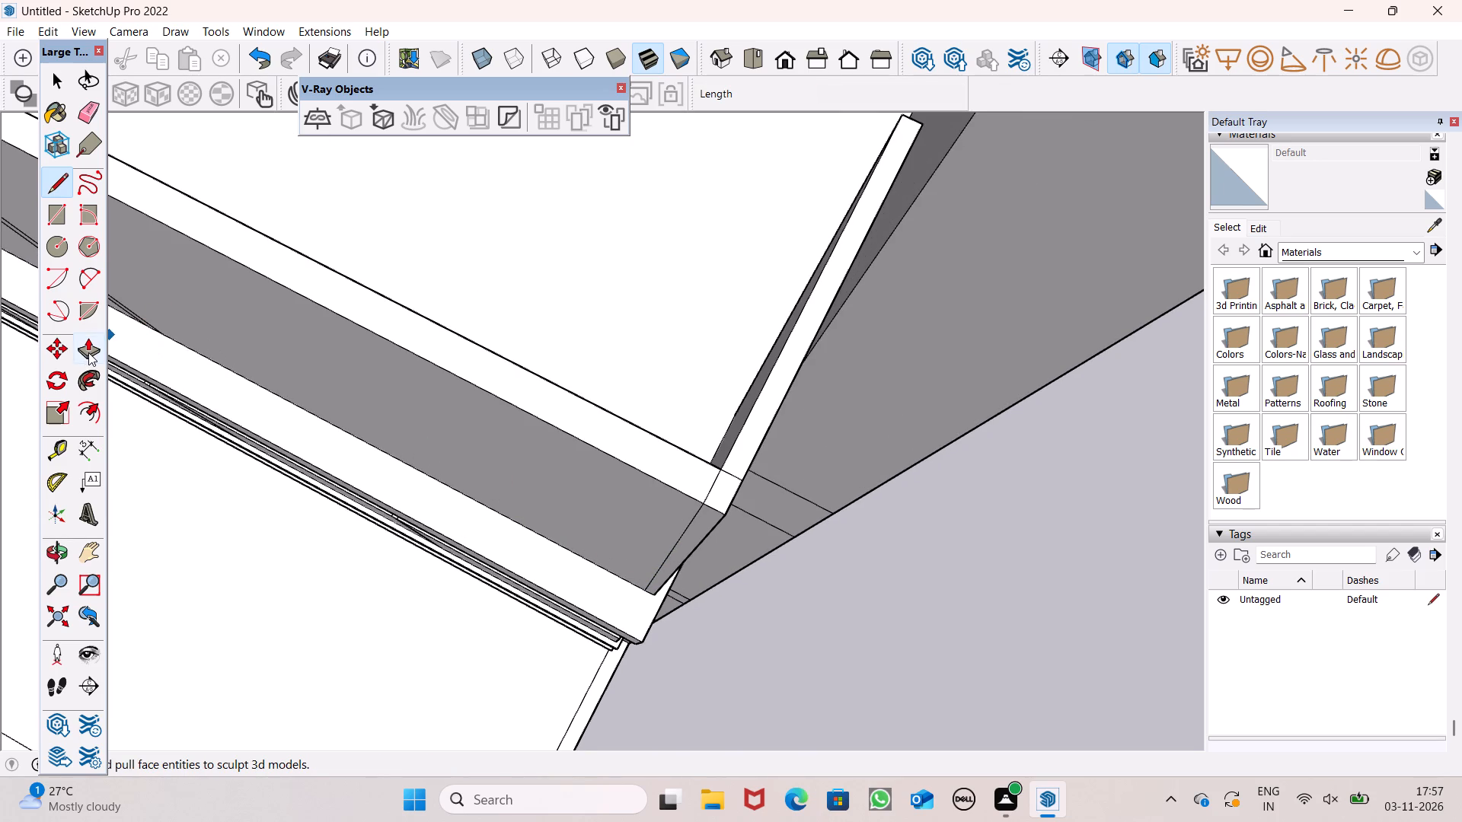
Push the right corner strip's front face inward 1 5/16" with Push/Pull.
{"action": "left_click", "coordinate": [88, 351]}
{"action": "scroll", "coordinate": [726, 514], "scroll_direction": "up", "scroll_amount": 2}
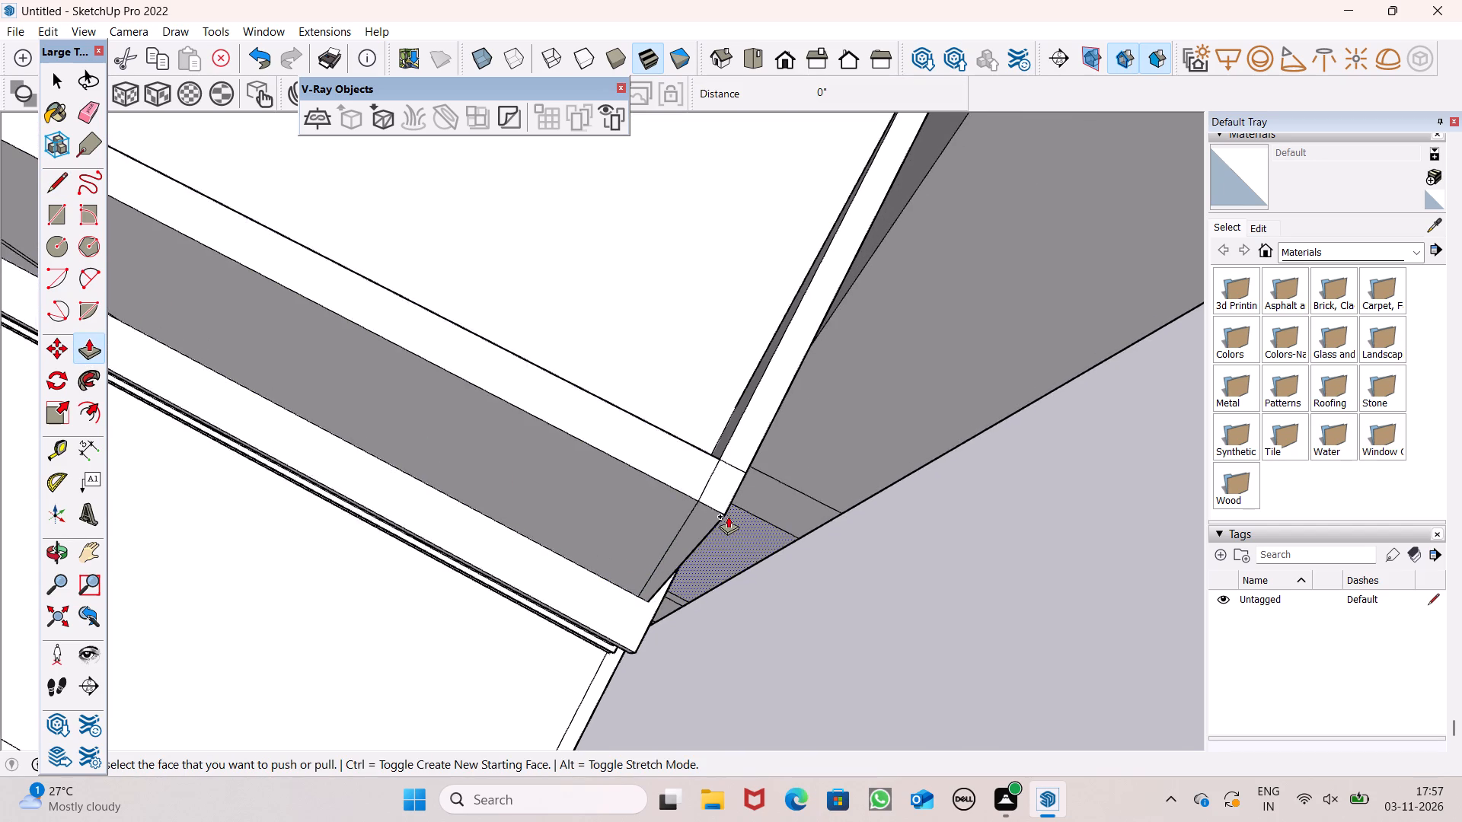
{"action": "scroll", "coordinate": [728, 516], "scroll_direction": "up", "scroll_amount": 3}
{"action": "scroll", "coordinate": [704, 429], "scroll_direction": "up", "scroll_amount": 4}
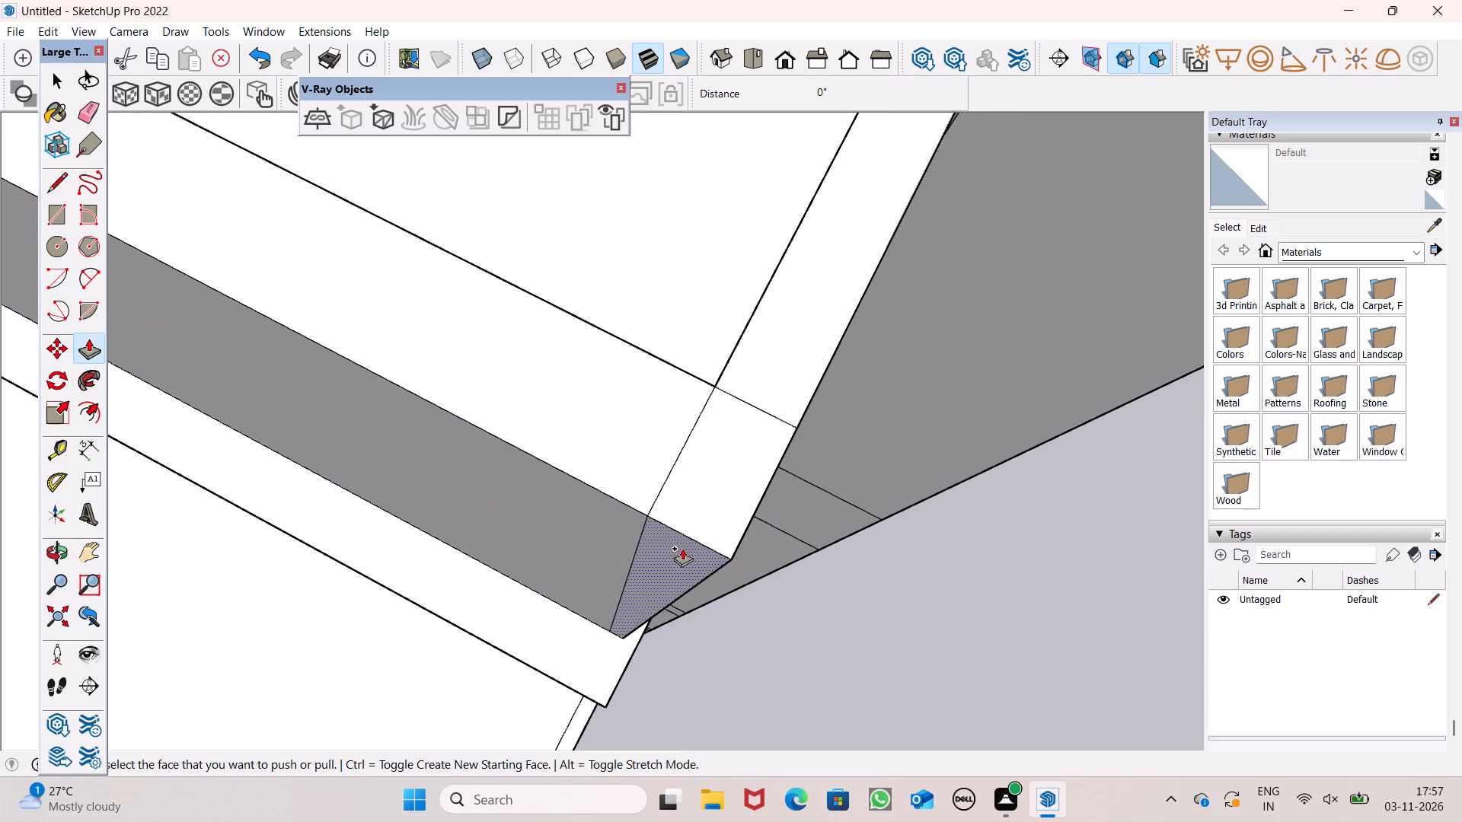
{"action": "left_click_drag", "start_coordinate": [671, 553], "coordinate": [723, 401]}
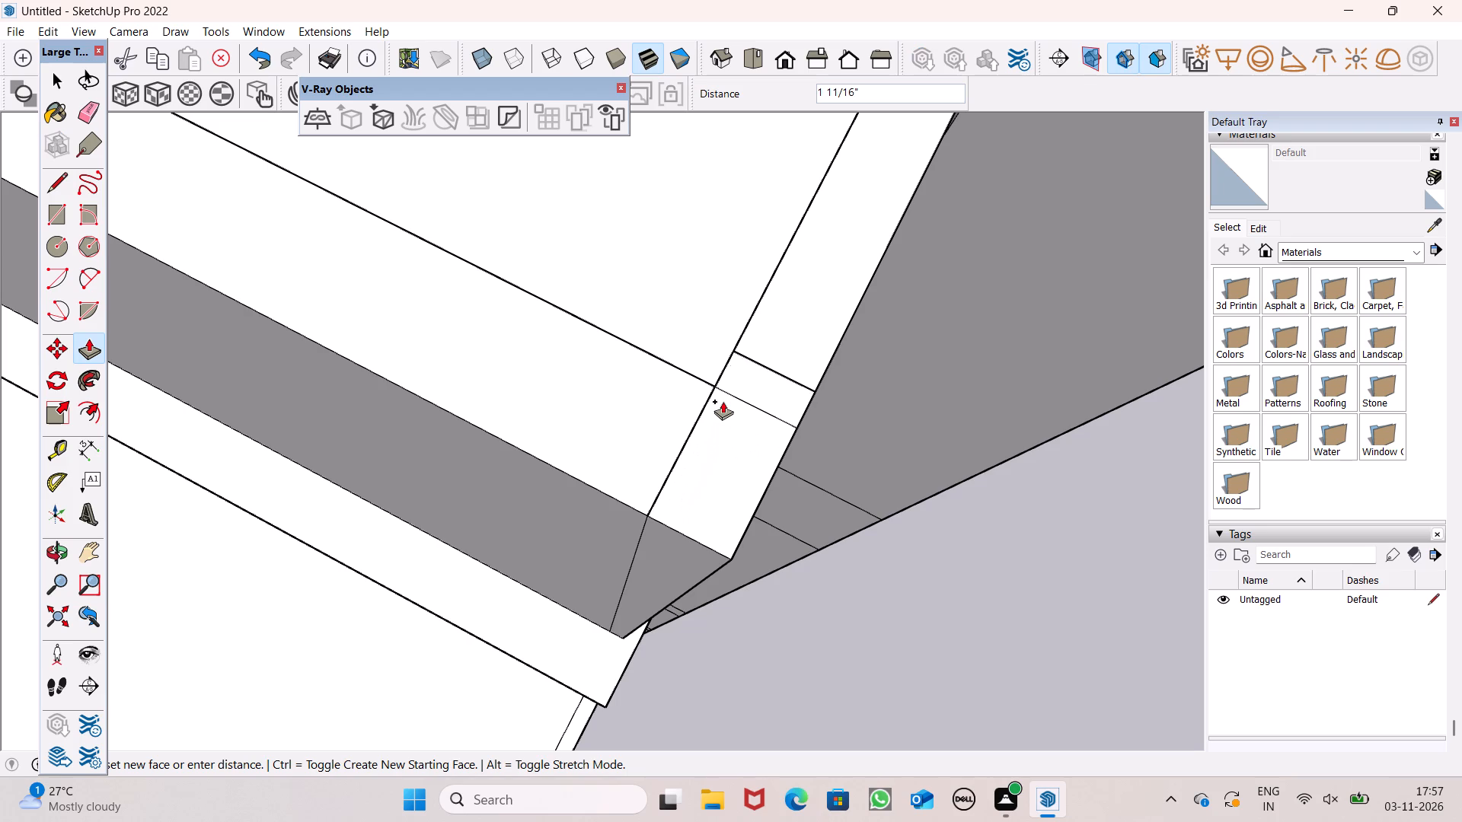
{"action": "left_click_drag", "start_coordinate": [723, 401], "coordinate": [723, 393]}
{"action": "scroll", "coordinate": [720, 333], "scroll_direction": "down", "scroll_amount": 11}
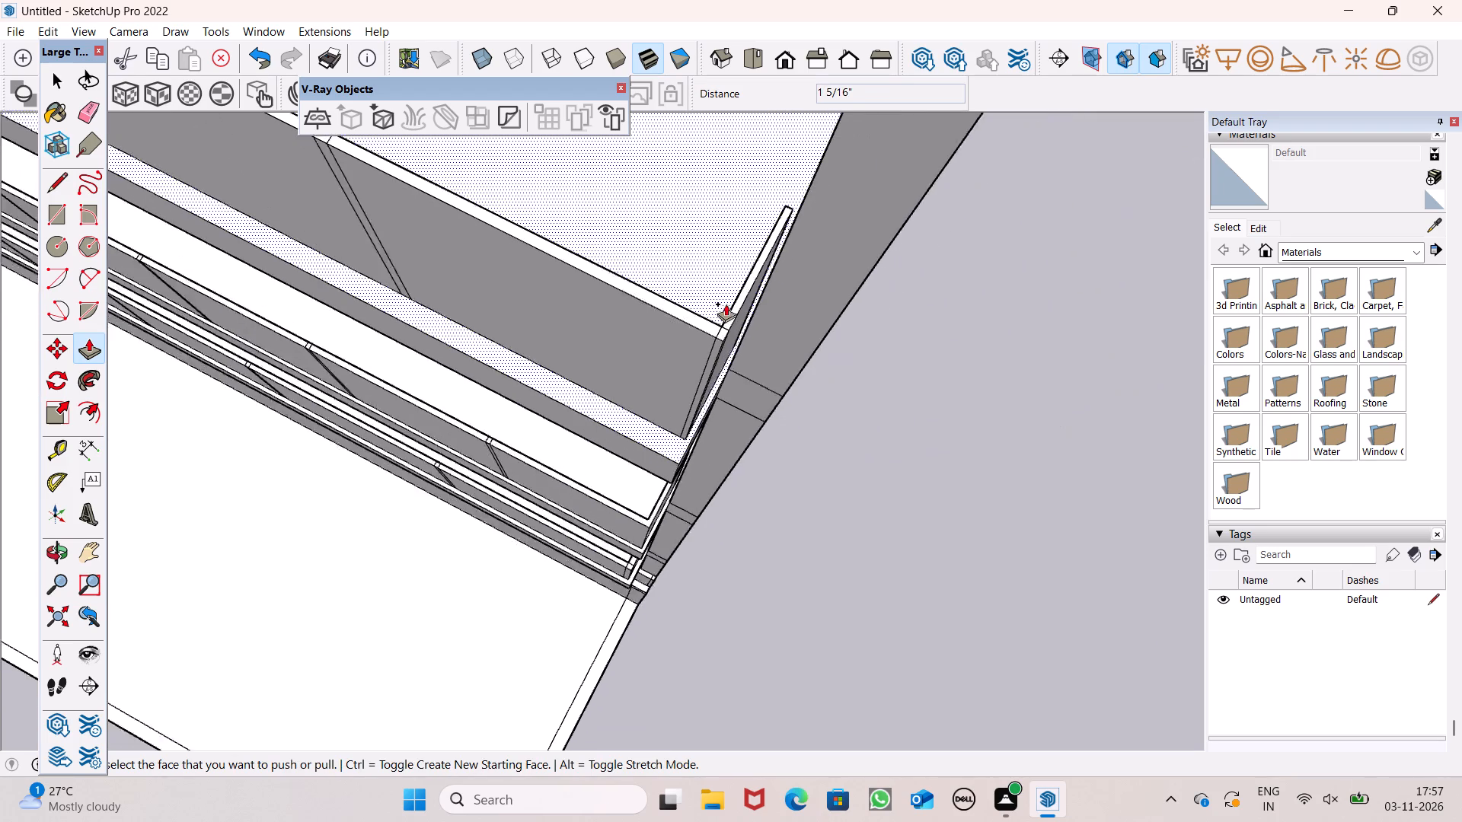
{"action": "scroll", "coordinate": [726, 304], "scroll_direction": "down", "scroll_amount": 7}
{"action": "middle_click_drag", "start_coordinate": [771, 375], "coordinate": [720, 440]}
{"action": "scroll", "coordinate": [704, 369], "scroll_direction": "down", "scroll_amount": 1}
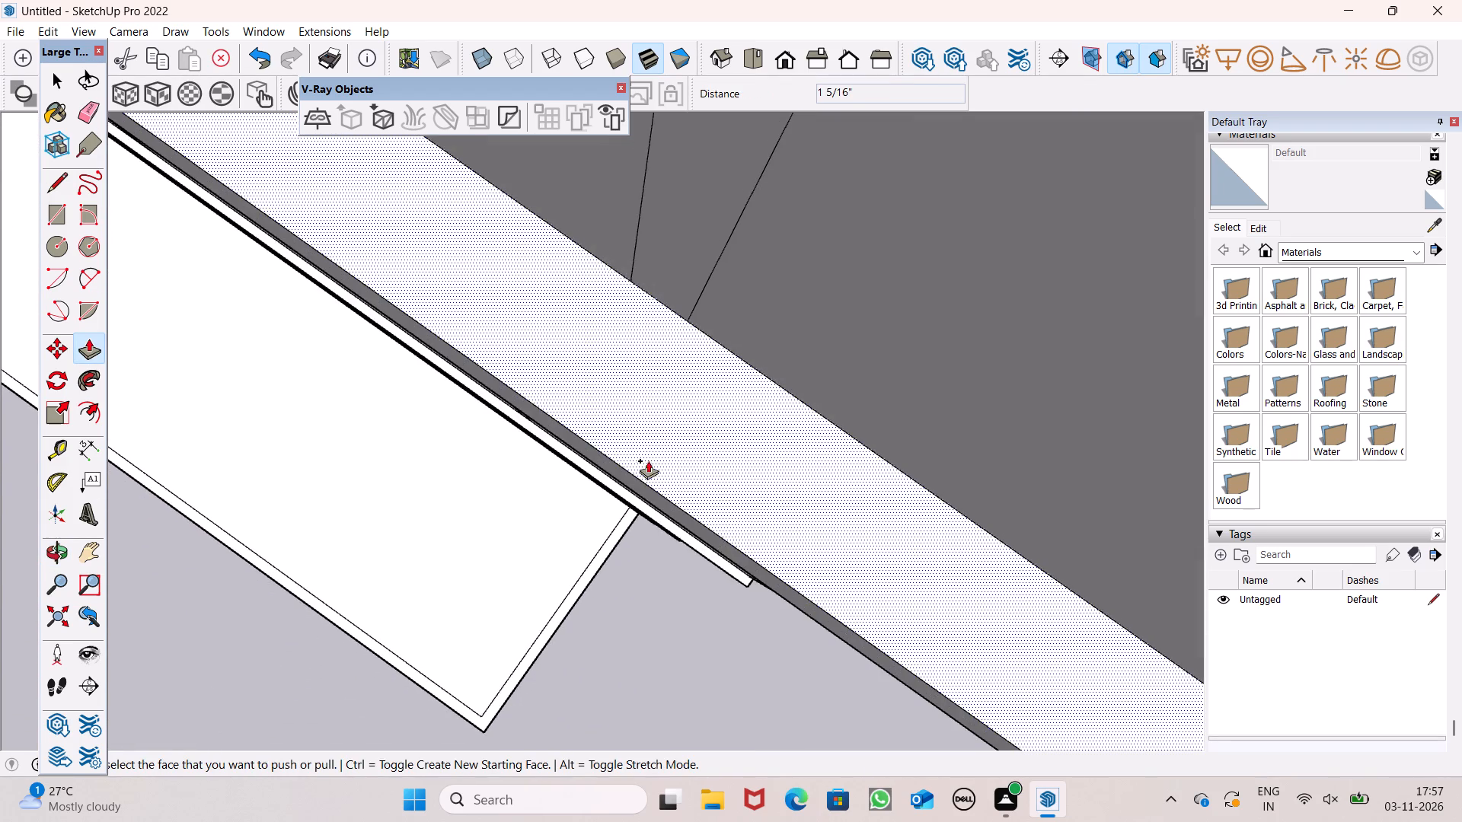
On the front-facade parapet whose strips are still flush, push the last narrow strip before the right corner inward 1 1/2".
{"action": "middle_click_drag", "start_coordinate": [648, 456], "coordinate": [785, 129]}
{"action": "scroll", "coordinate": [765, 333], "scroll_direction": "down", "scroll_amount": 7}
{"action": "scroll", "coordinate": [693, 371], "scroll_direction": "down", "scroll_amount": 5}
{"action": "scroll", "coordinate": [688, 387], "scroll_direction": "up", "scroll_amount": 1}
{"action": "scroll", "coordinate": [683, 389], "scroll_direction": "down", "scroll_amount": 1}
{"action": "scroll", "coordinate": [623, 400], "scroll_direction": "down", "scroll_amount": 4}
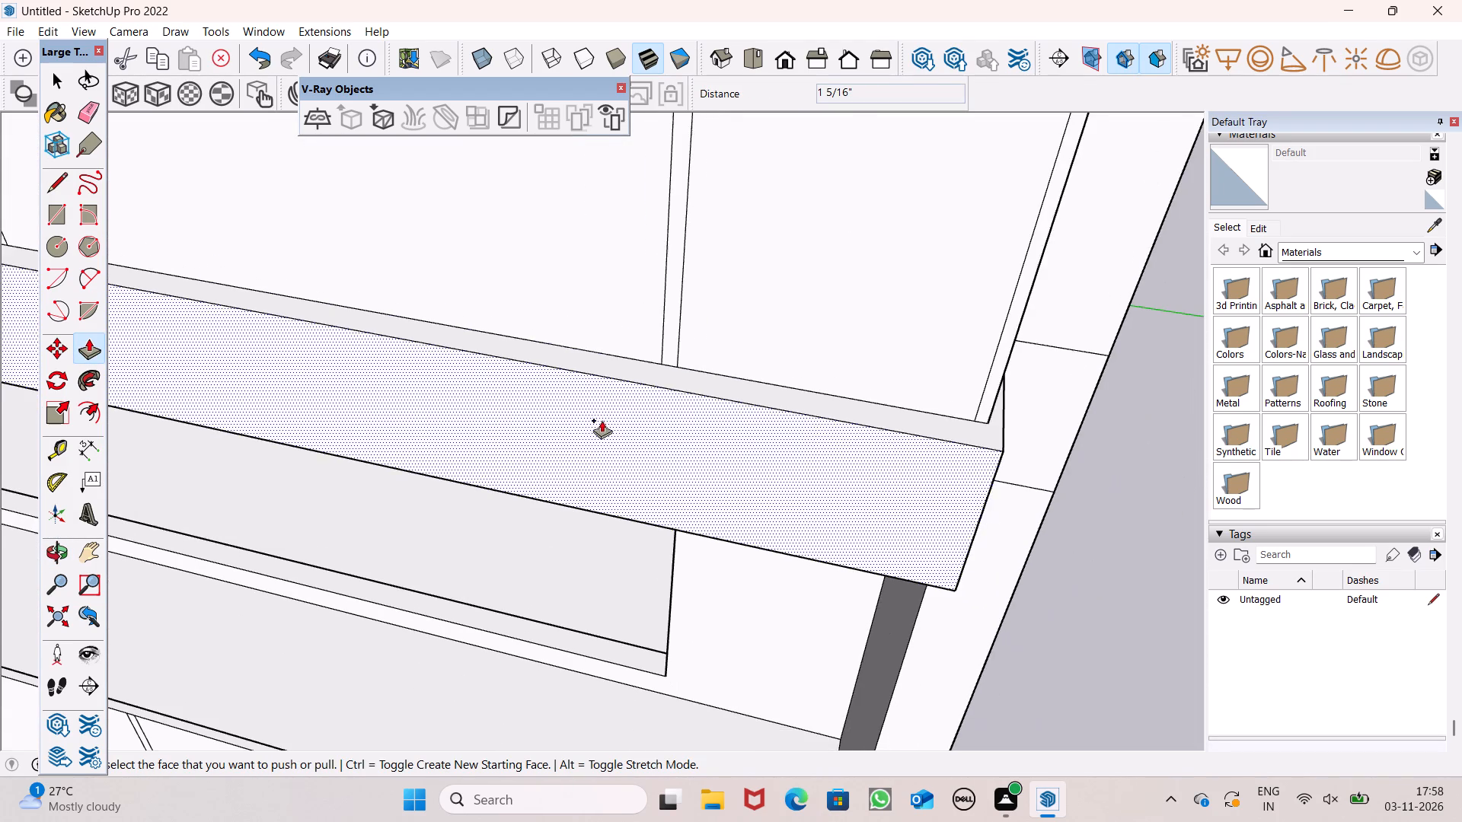
{"action": "scroll", "coordinate": [600, 421], "scroll_direction": "down", "scroll_amount": 12}
{"action": "middle_click_drag", "start_coordinate": [684, 391], "coordinate": [592, 560]}
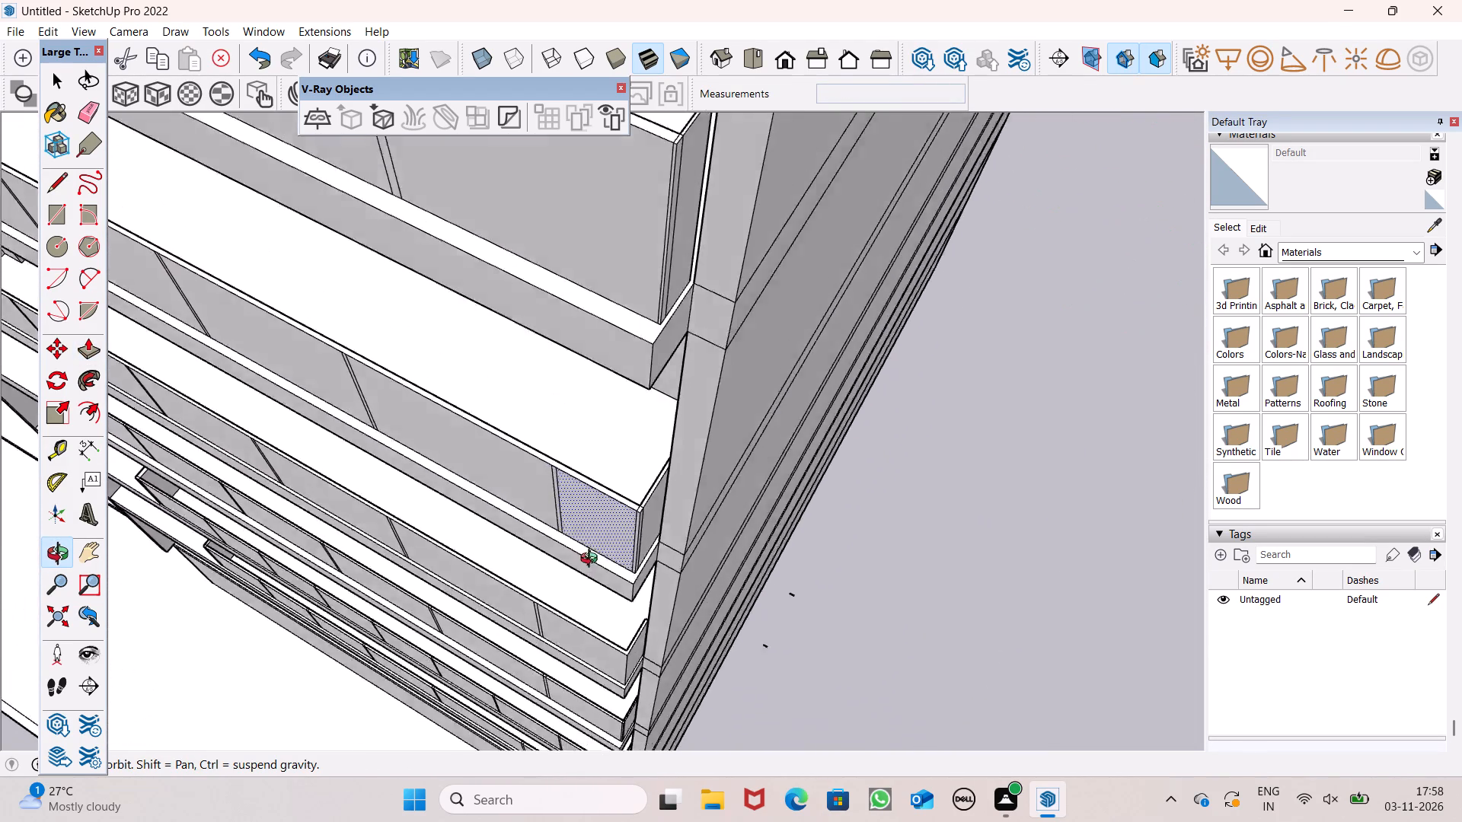
{"action": "middle_click_drag", "start_coordinate": [592, 560], "coordinate": [593, 609]}
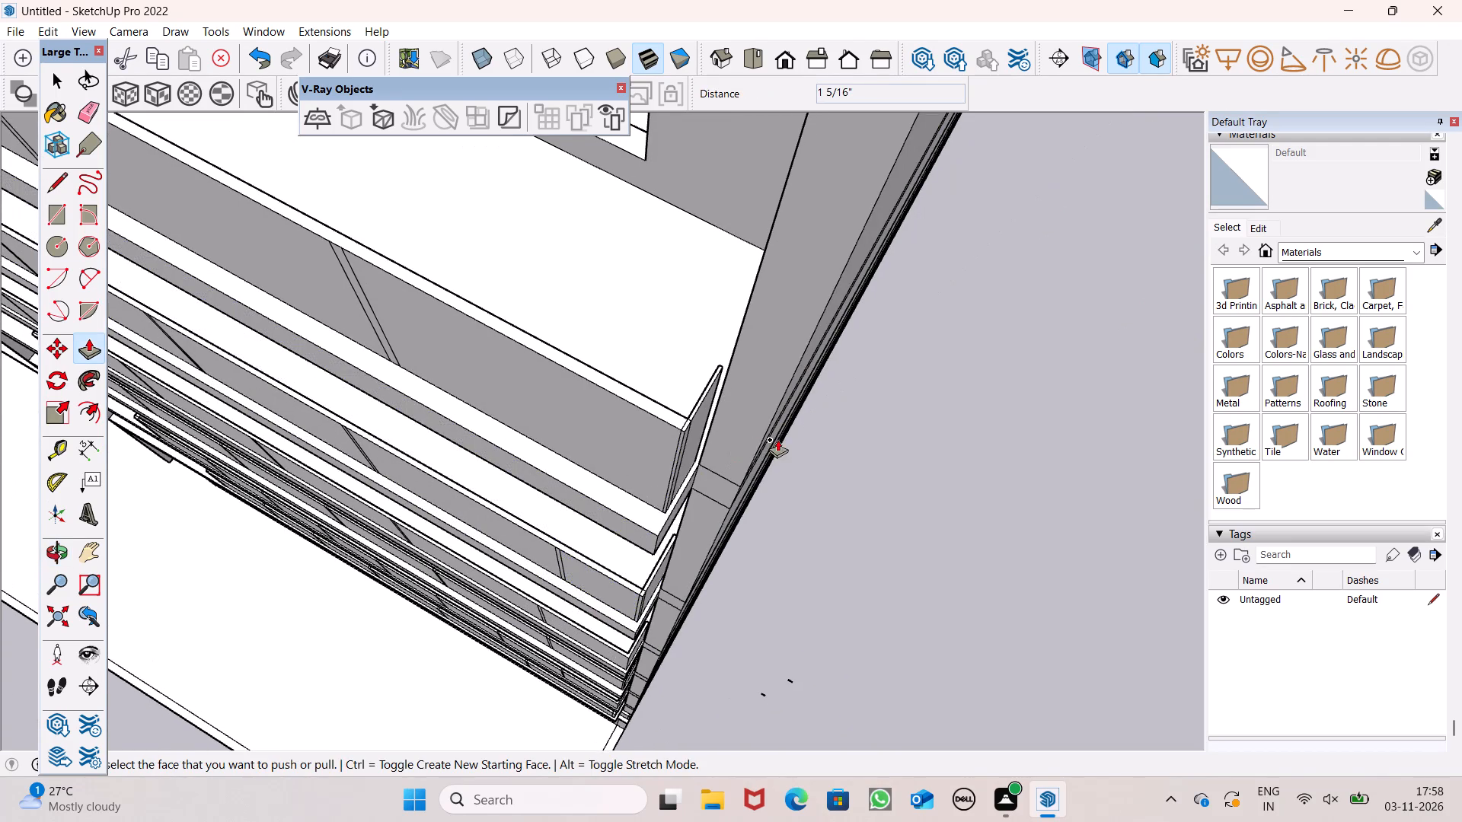
{"action": "scroll", "coordinate": [744, 491], "scroll_direction": "down", "scroll_amount": 3}
{"action": "middle_click_drag", "start_coordinate": [726, 546], "coordinate": [724, 348]}
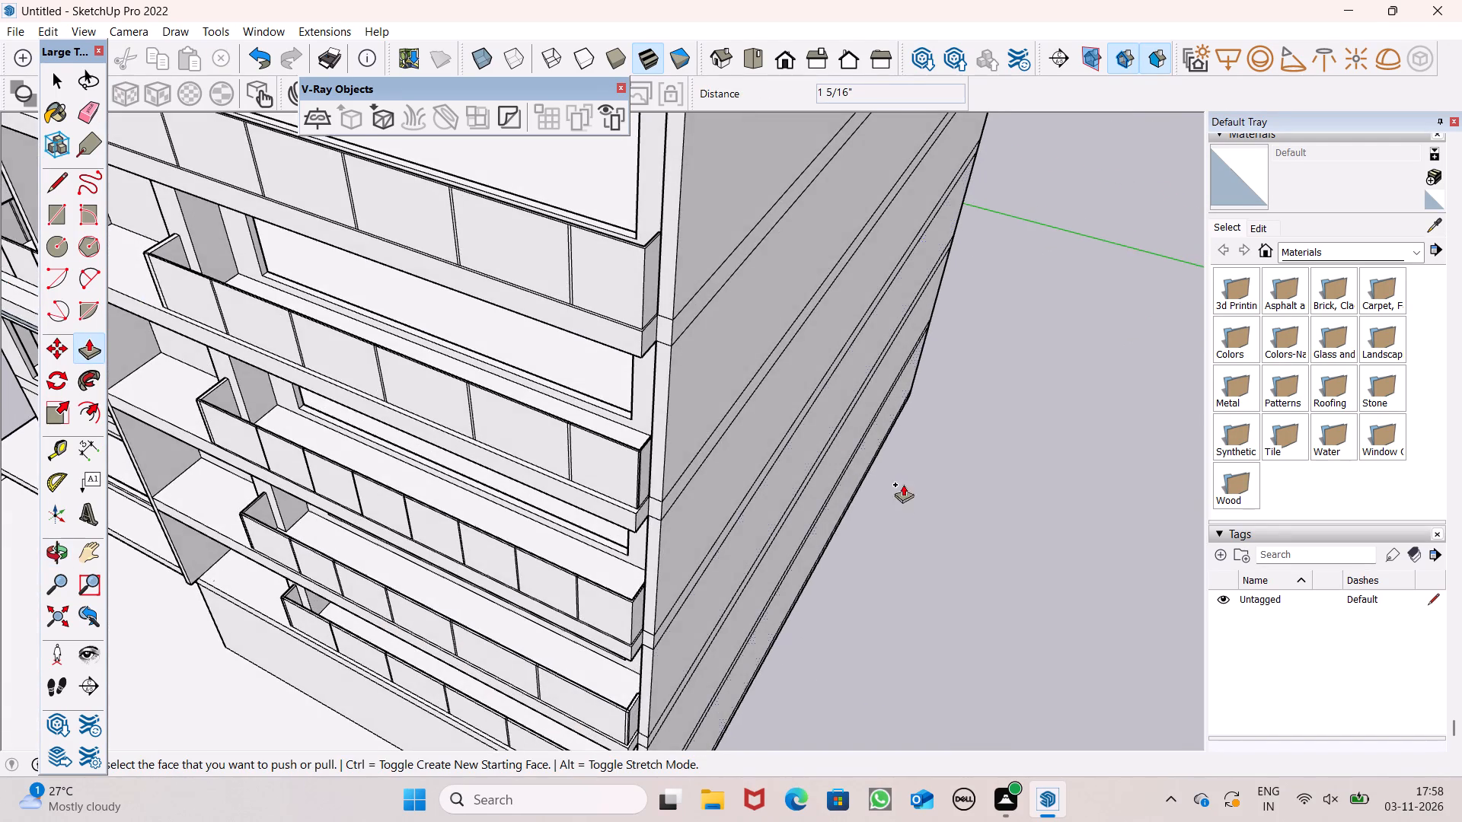
{"action": "scroll", "coordinate": [930, 507], "scroll_direction": "down", "scroll_amount": 10}
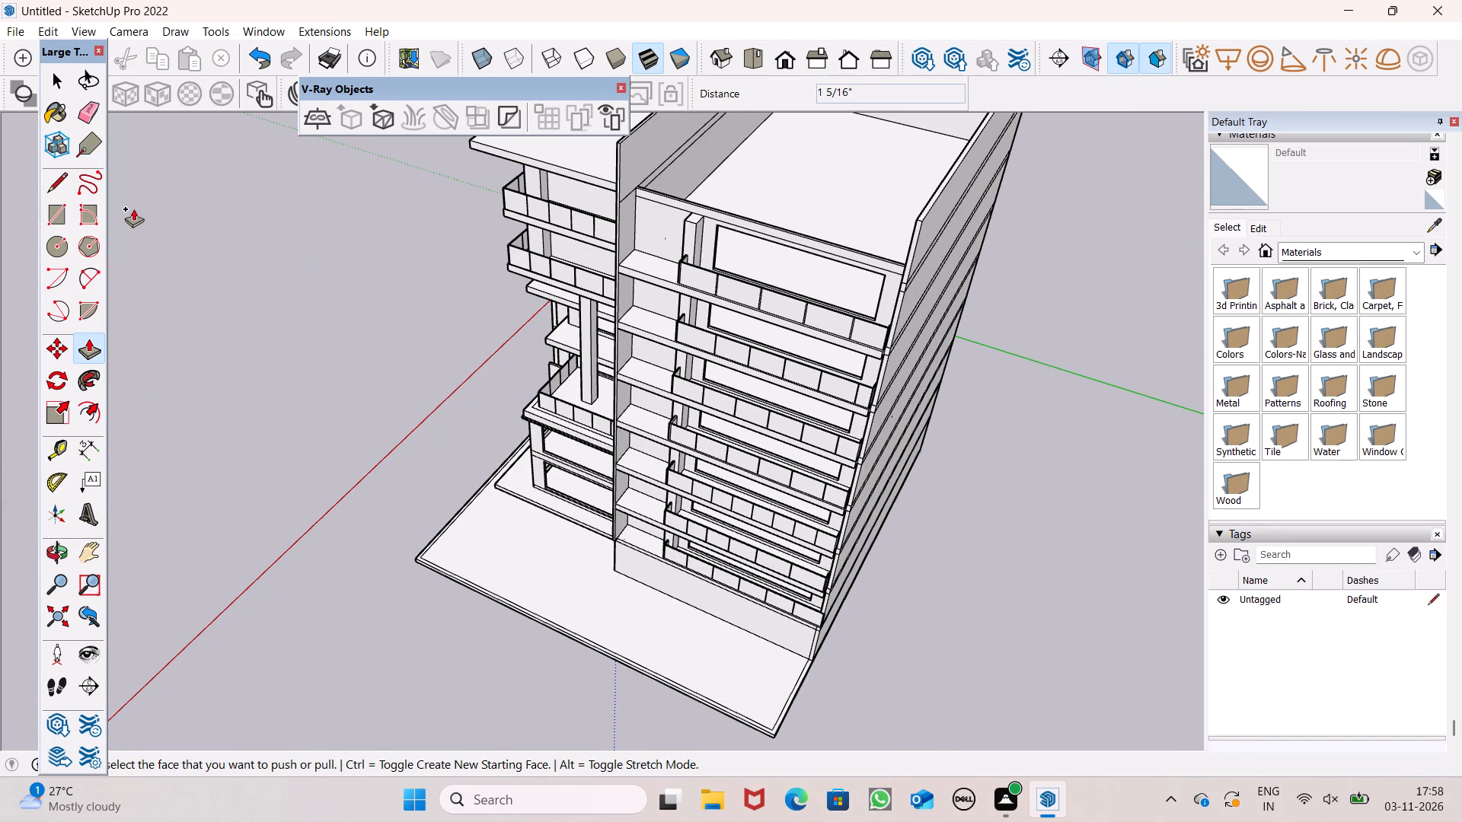
{"action": "scroll", "coordinate": [733, 329], "scroll_direction": "up", "scroll_amount": 5}
{"action": "scroll", "coordinate": [816, 364], "scroll_direction": "up", "scroll_amount": 8}
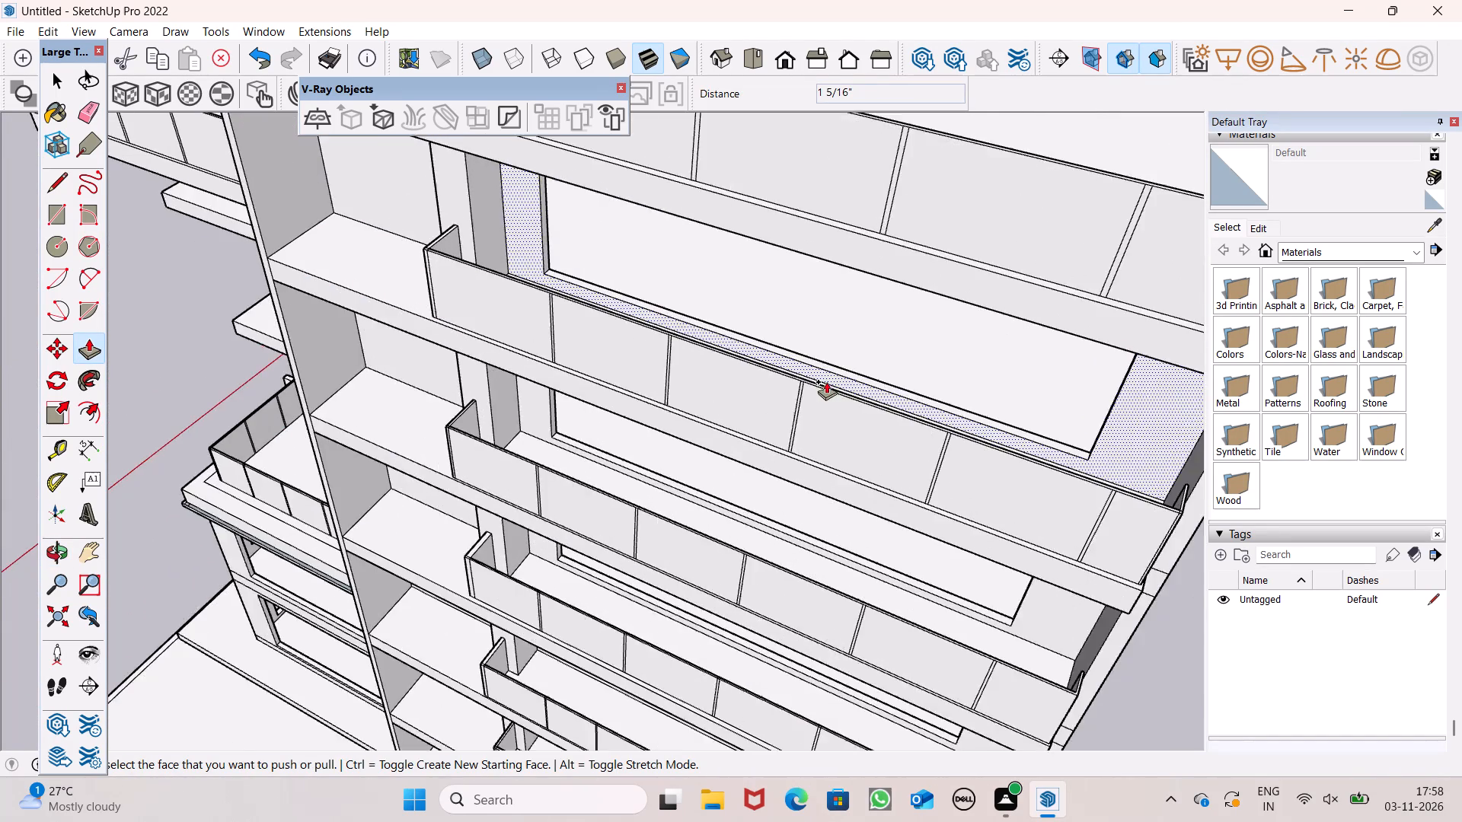
{"action": "scroll", "coordinate": [835, 397], "scroll_direction": "up", "scroll_amount": 1}
{"action": "middle_click_drag", "start_coordinate": [836, 397], "coordinate": [813, 470]}
{"action": "scroll", "coordinate": [813, 470], "scroll_direction": "up", "scroll_amount": 1}
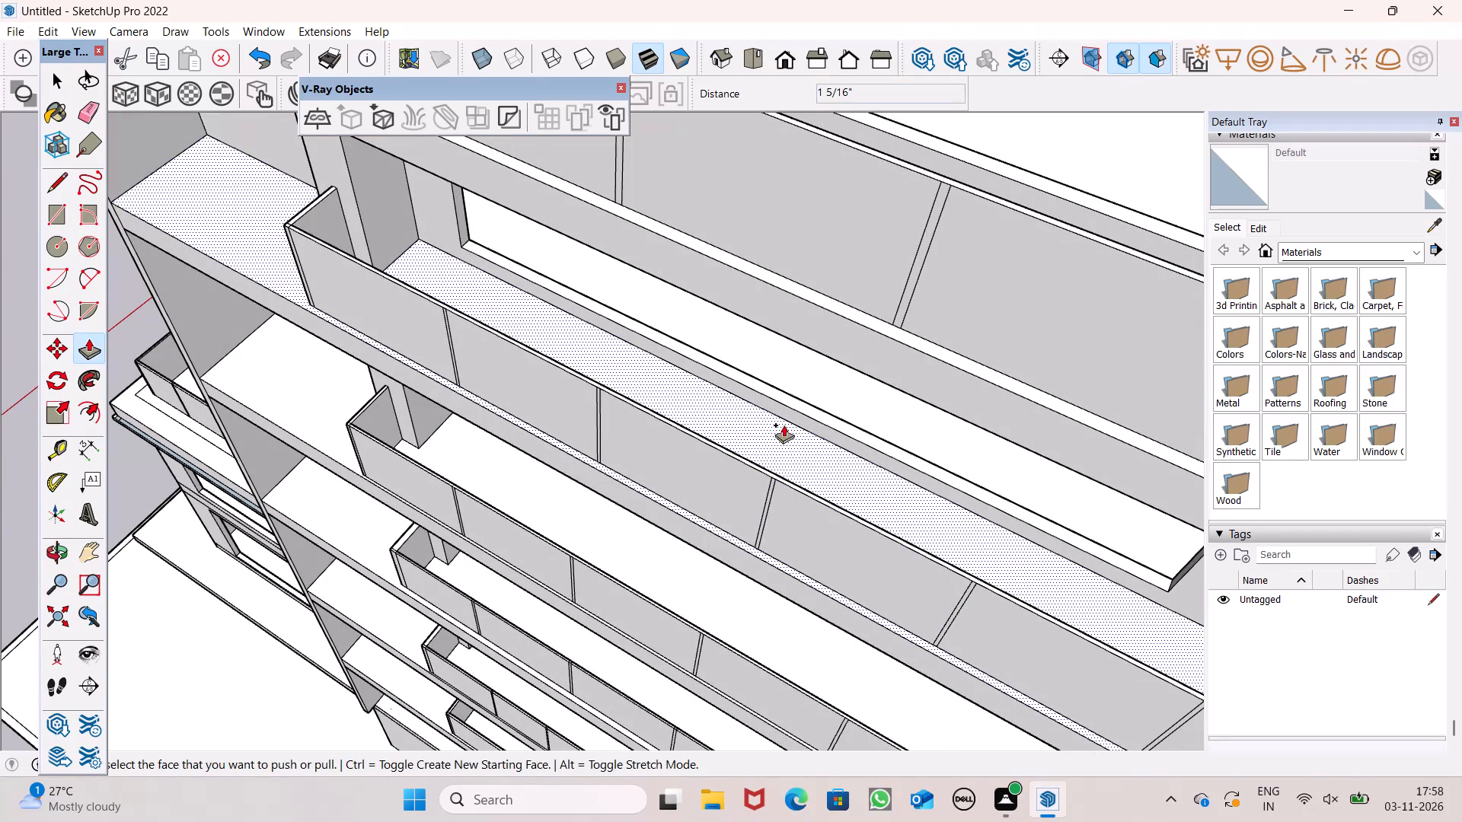
{"action": "scroll", "coordinate": [755, 387], "scroll_direction": "down", "scroll_amount": 6}
{"action": "scroll", "coordinate": [856, 650], "scroll_direction": "up", "scroll_amount": 3}
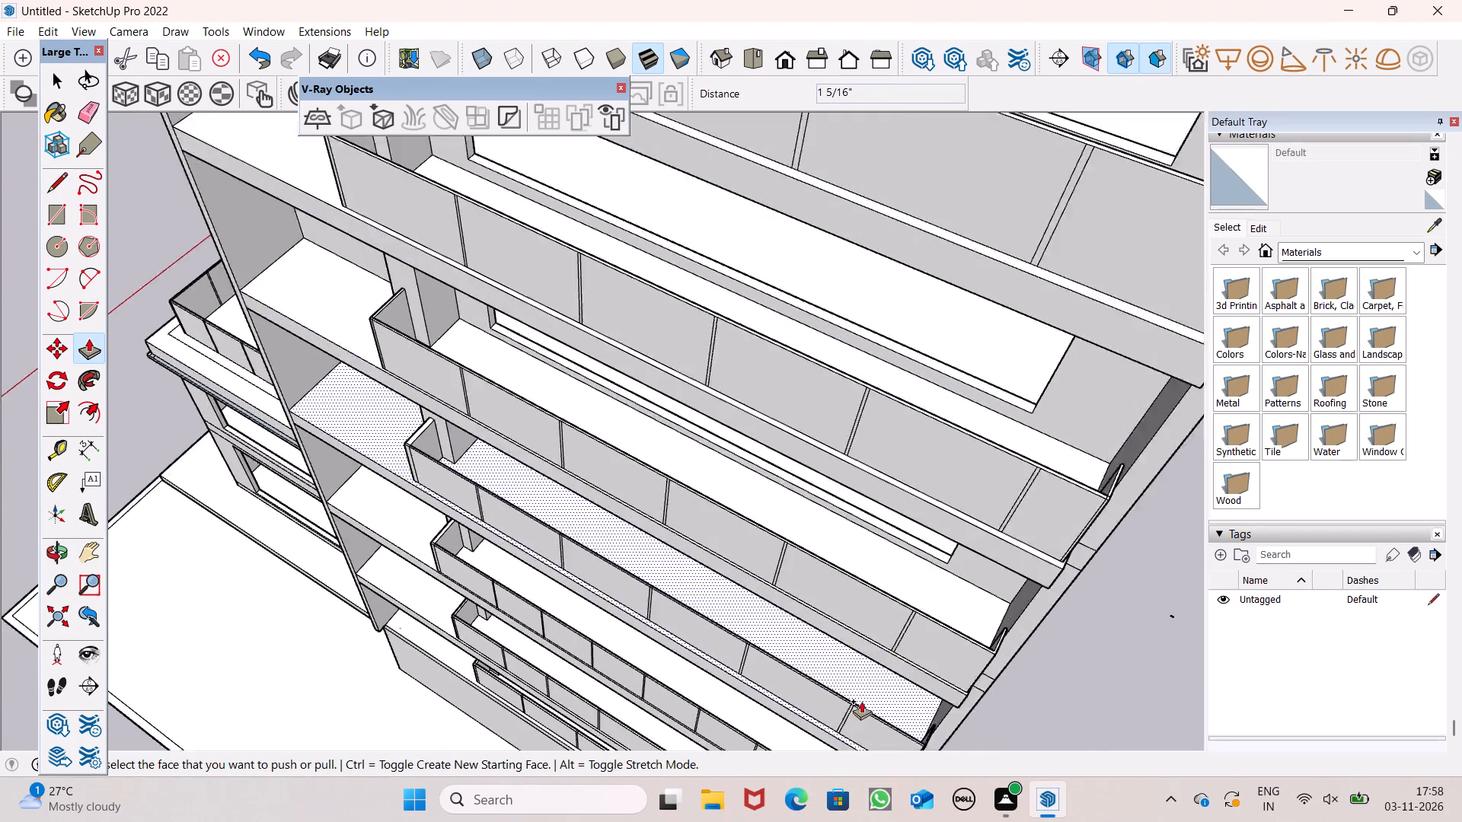
{"action": "scroll", "coordinate": [861, 701], "scroll_direction": "up", "scroll_amount": 4}
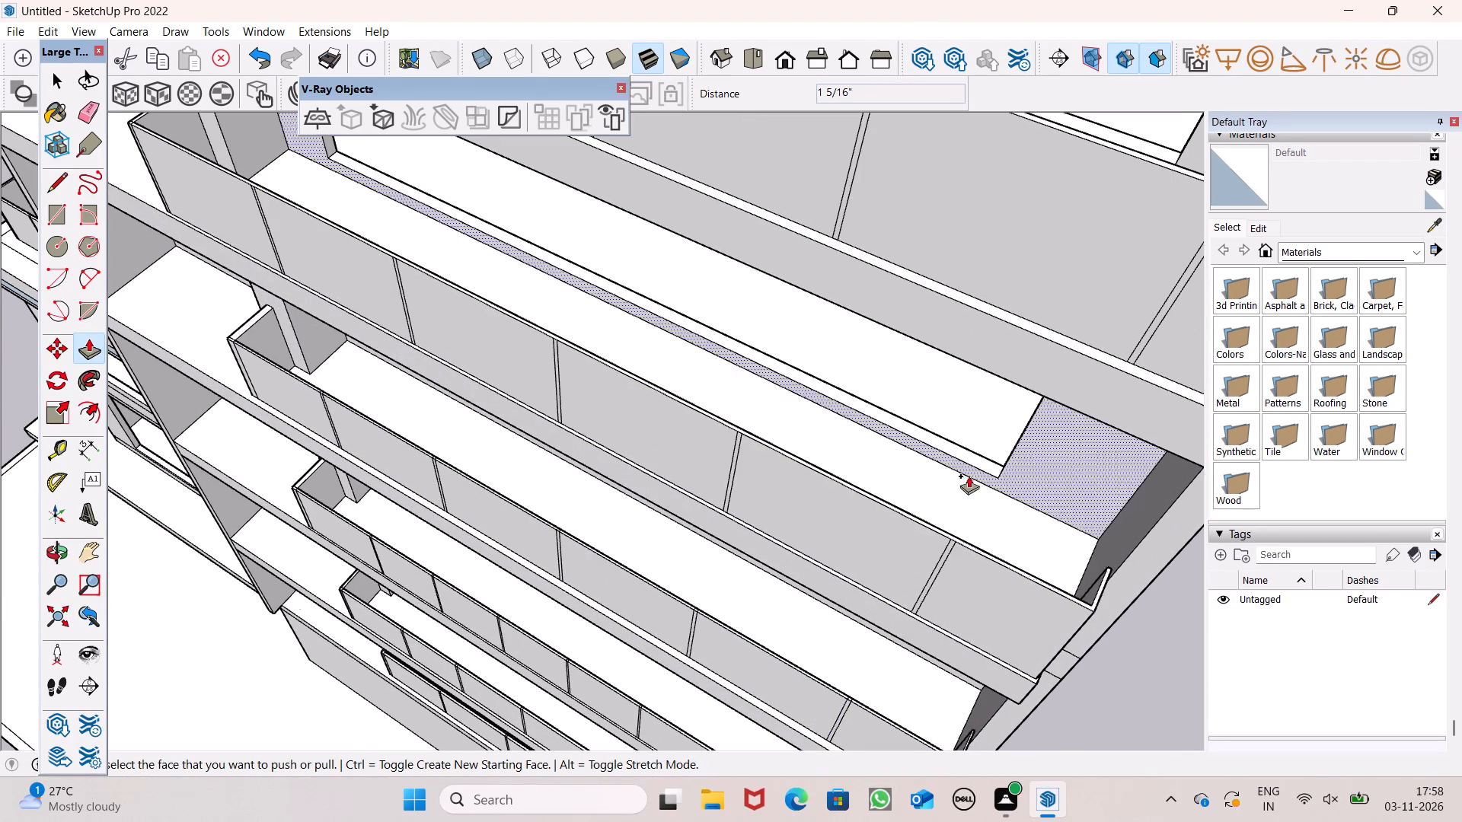
{"action": "scroll", "coordinate": [955, 527], "scroll_direction": "up", "scroll_amount": 12}
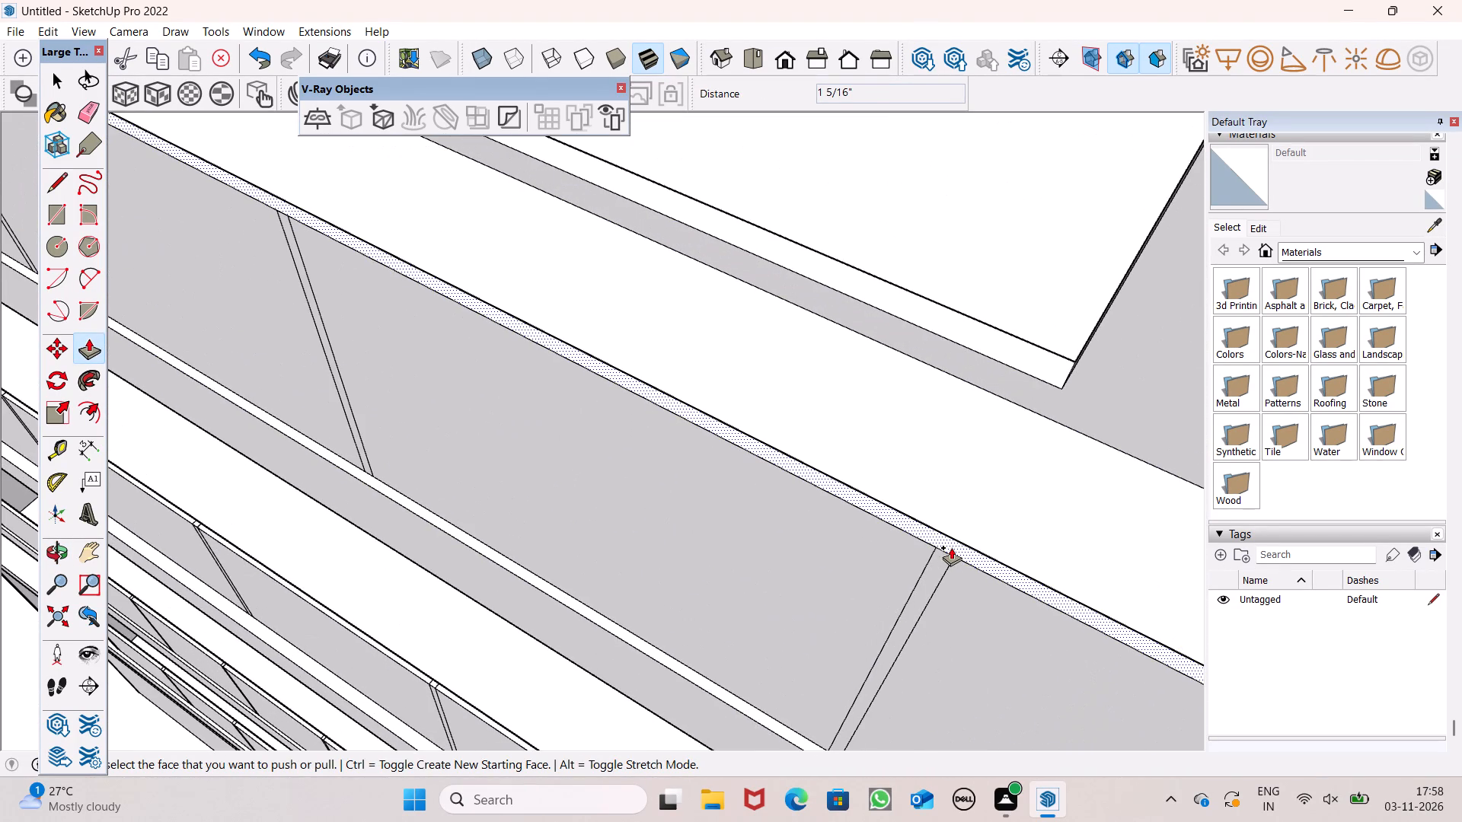
{"action": "scroll", "coordinate": [953, 546], "scroll_direction": "up", "scroll_amount": 5}
{"action": "left_click_drag", "start_coordinate": [947, 566], "coordinate": [972, 553]}
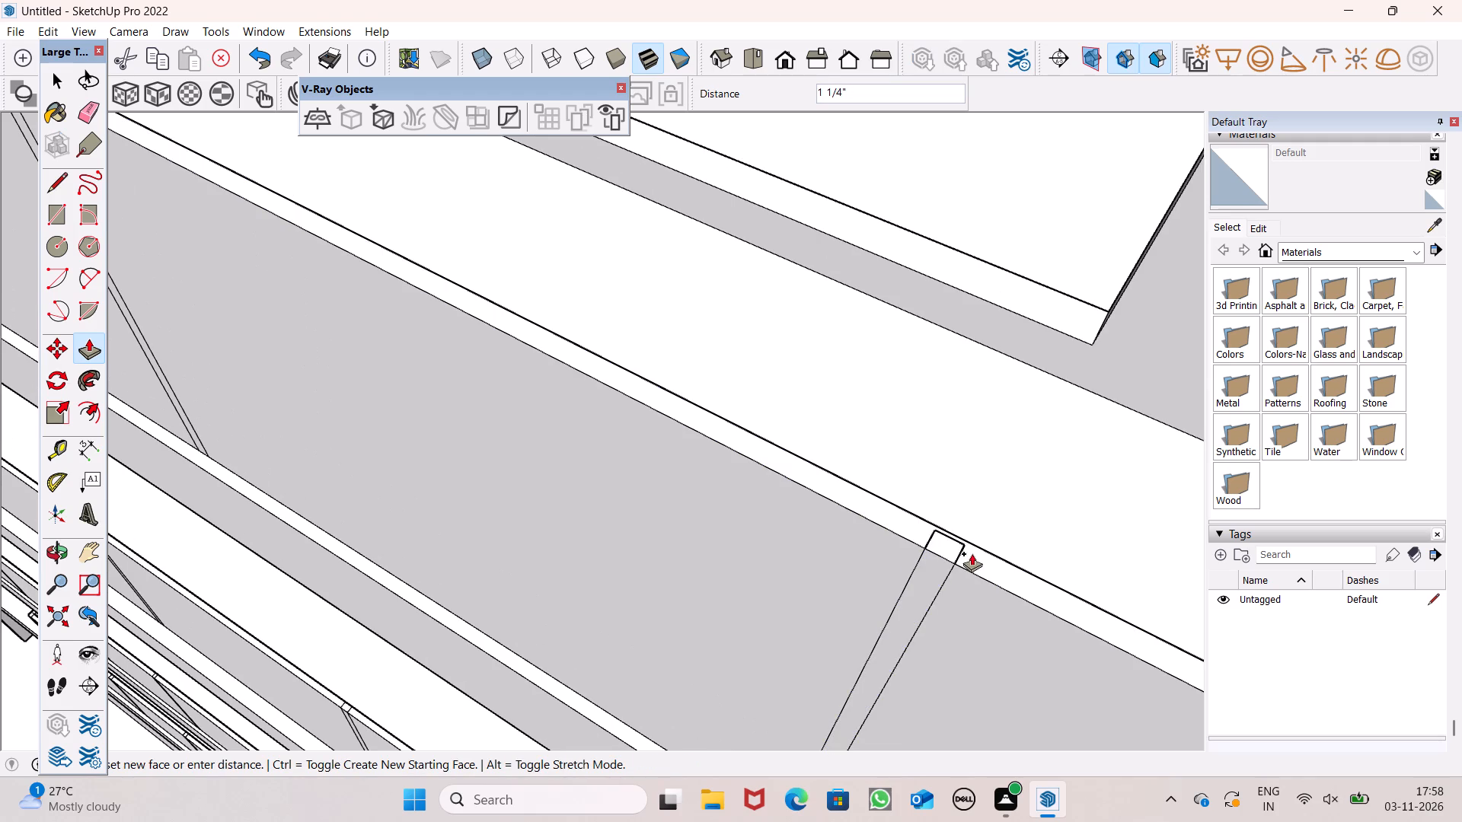
{"action": "left_click_drag", "start_coordinate": [972, 553], "coordinate": [973, 550]}
Push the second narrow strip from the right corner on the same parapet's front face inward 1 1/2".
{"action": "scroll", "coordinate": [1004, 476], "scroll_direction": "down", "scroll_amount": 12}
{"action": "scroll", "coordinate": [712, 320], "scroll_direction": "up", "scroll_amount": 7}
{"action": "scroll", "coordinate": [754, 438], "scroll_direction": "up", "scroll_amount": 9}
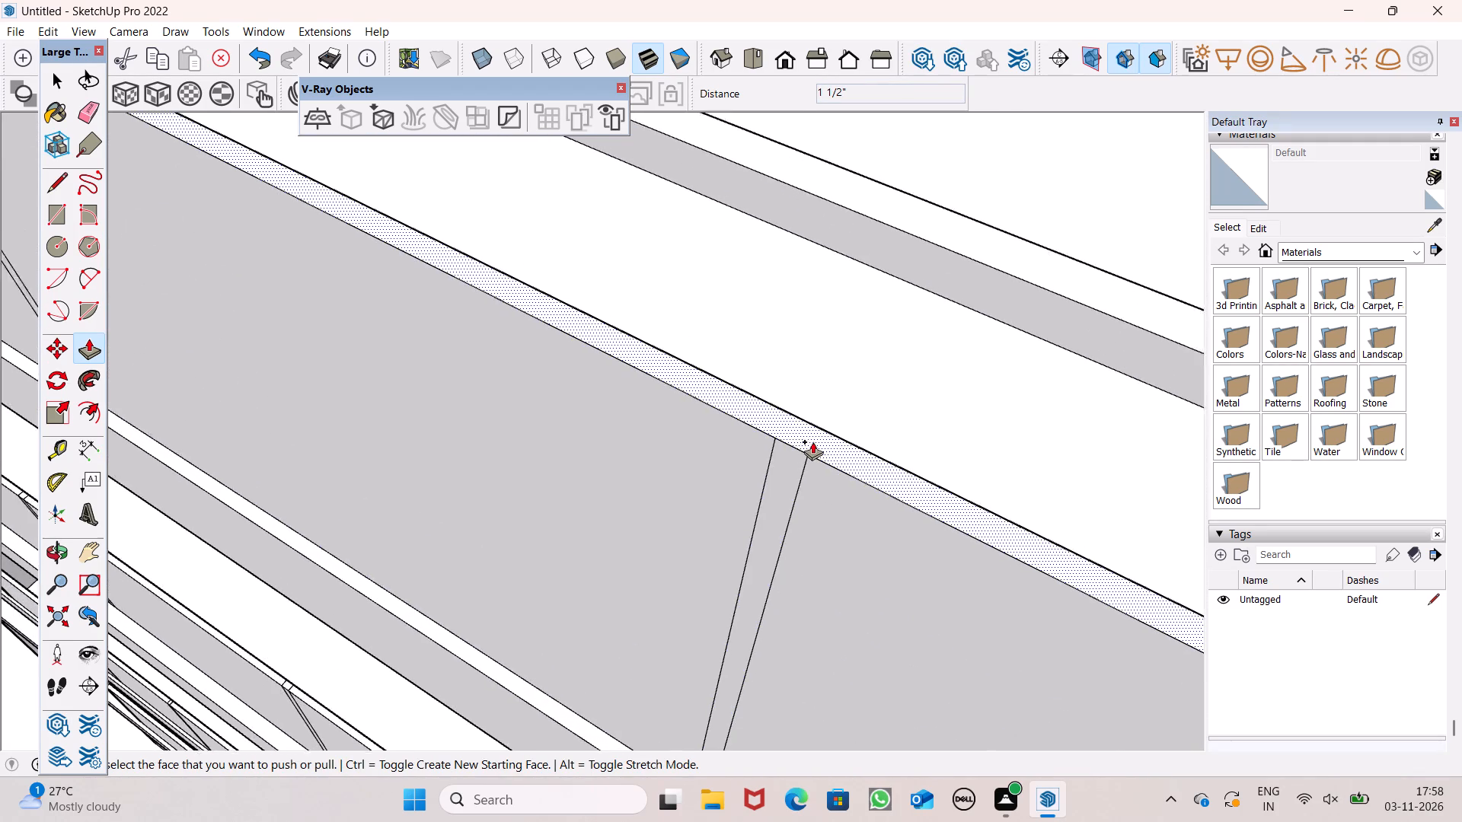
{"action": "scroll", "coordinate": [812, 441], "scroll_direction": "up", "scroll_amount": 4}
{"action": "left_click_drag", "start_coordinate": [804, 463], "coordinate": [826, 450]}
{"action": "key", "text": "ctrl+z"}
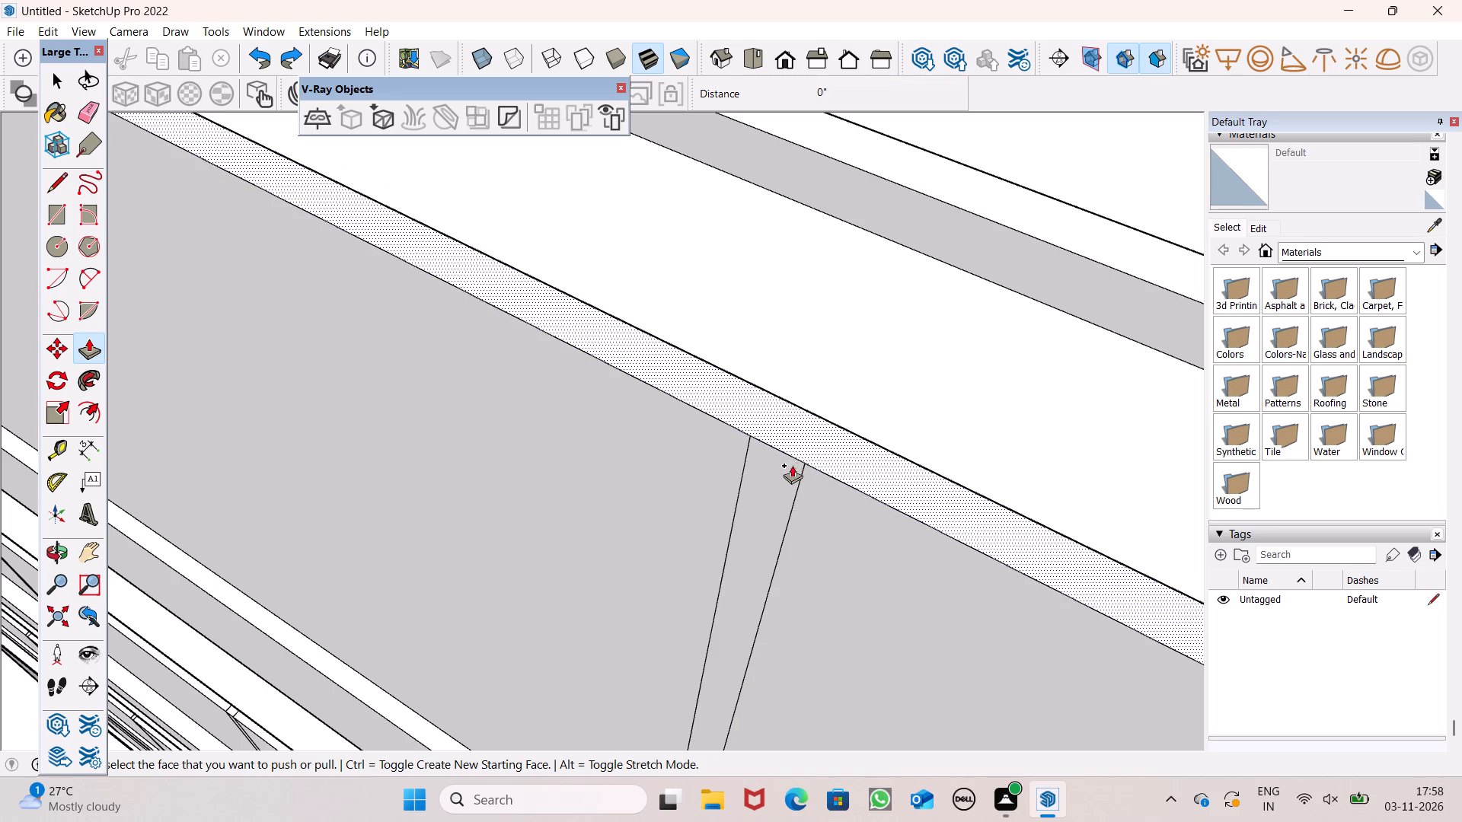
{"action": "left_click_drag", "start_coordinate": [793, 462], "coordinate": [842, 432]}
Push the middle narrow strip, third from the right corner of the same parapet, inward 1 1/2" with Push/Pull.
{"action": "scroll", "coordinate": [881, 381], "scroll_direction": "down", "scroll_amount": 5}
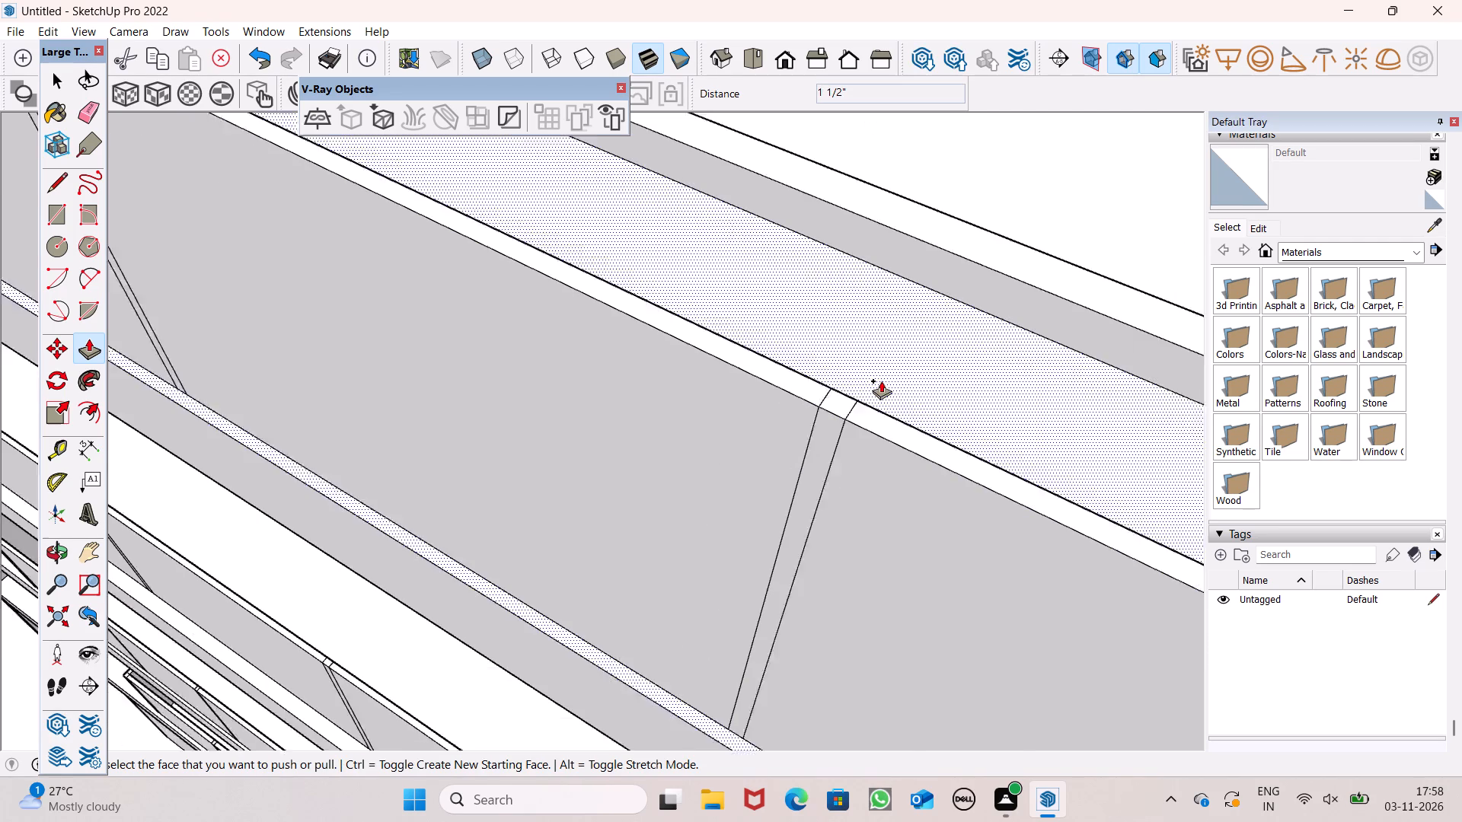
{"action": "scroll", "coordinate": [881, 381], "scroll_direction": "down", "scroll_amount": 10}
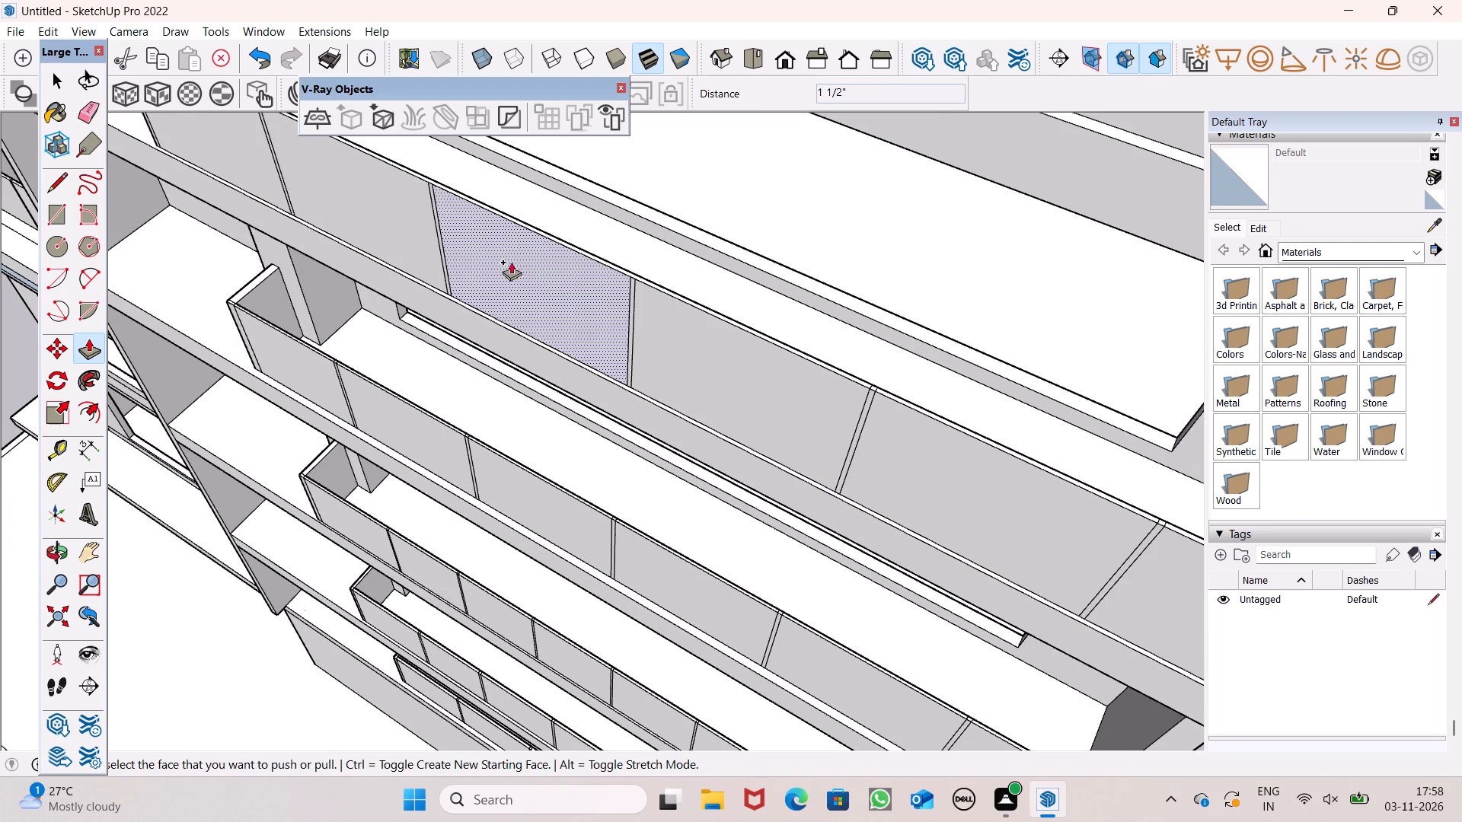
{"action": "scroll", "coordinate": [598, 237], "scroll_direction": "up", "scroll_amount": 7}
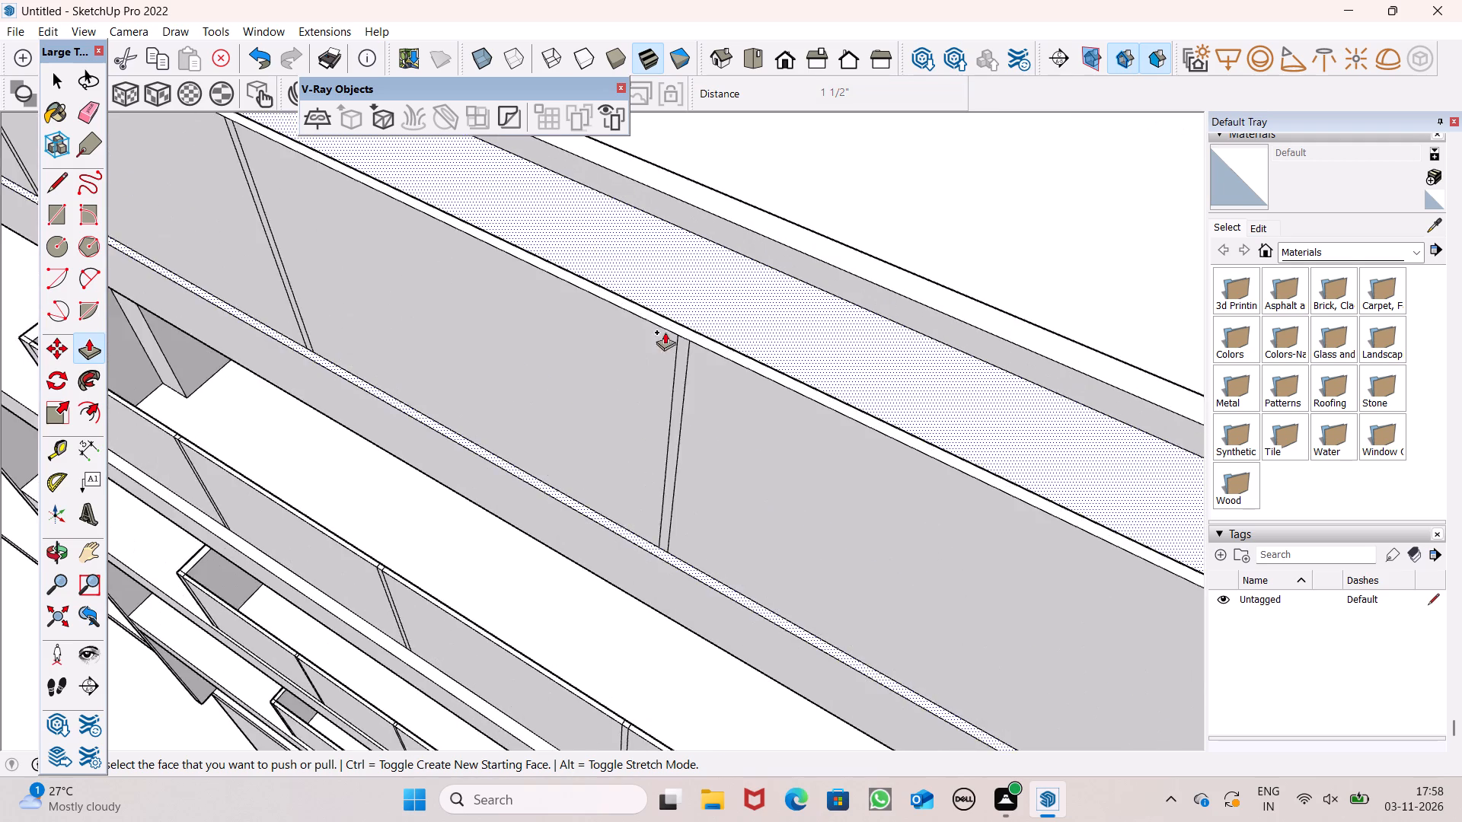
{"action": "scroll", "coordinate": [685, 358], "scroll_direction": "up", "scroll_amount": 12}
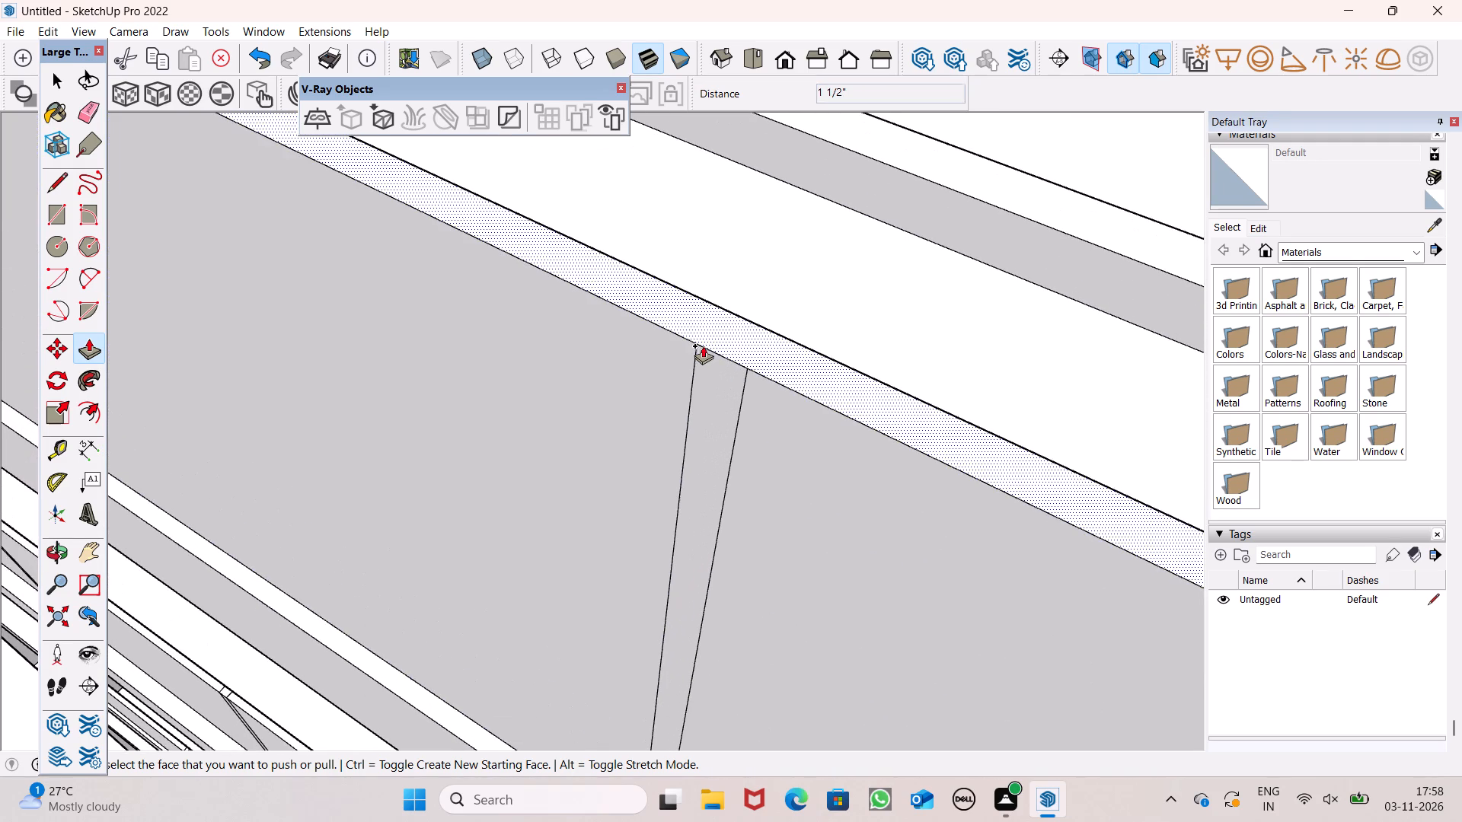
{"action": "left_click_drag", "start_coordinate": [736, 369], "coordinate": [776, 339]}
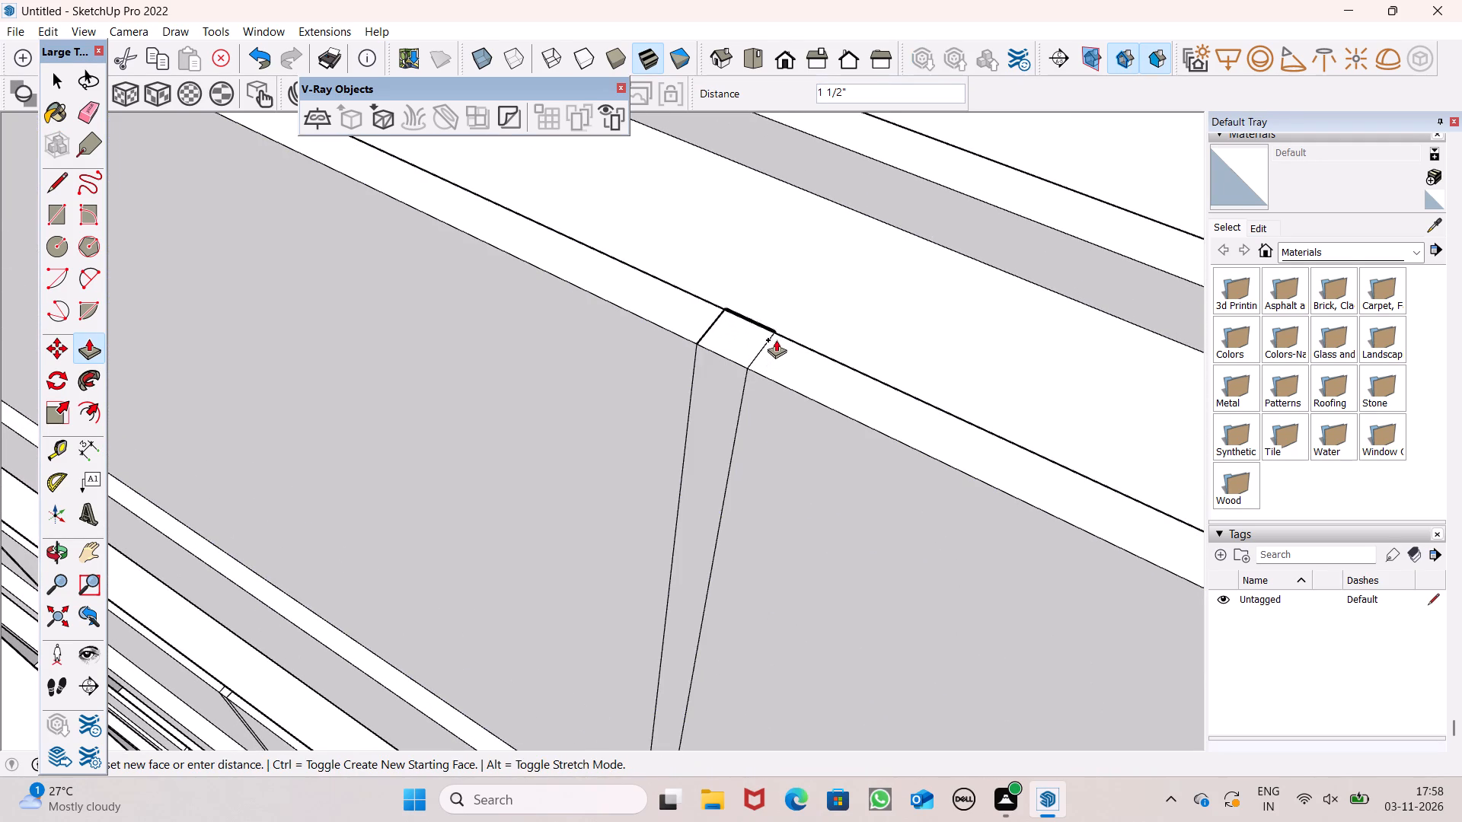
{"action": "left_click_drag", "start_coordinate": [776, 339], "coordinate": [777, 339]}
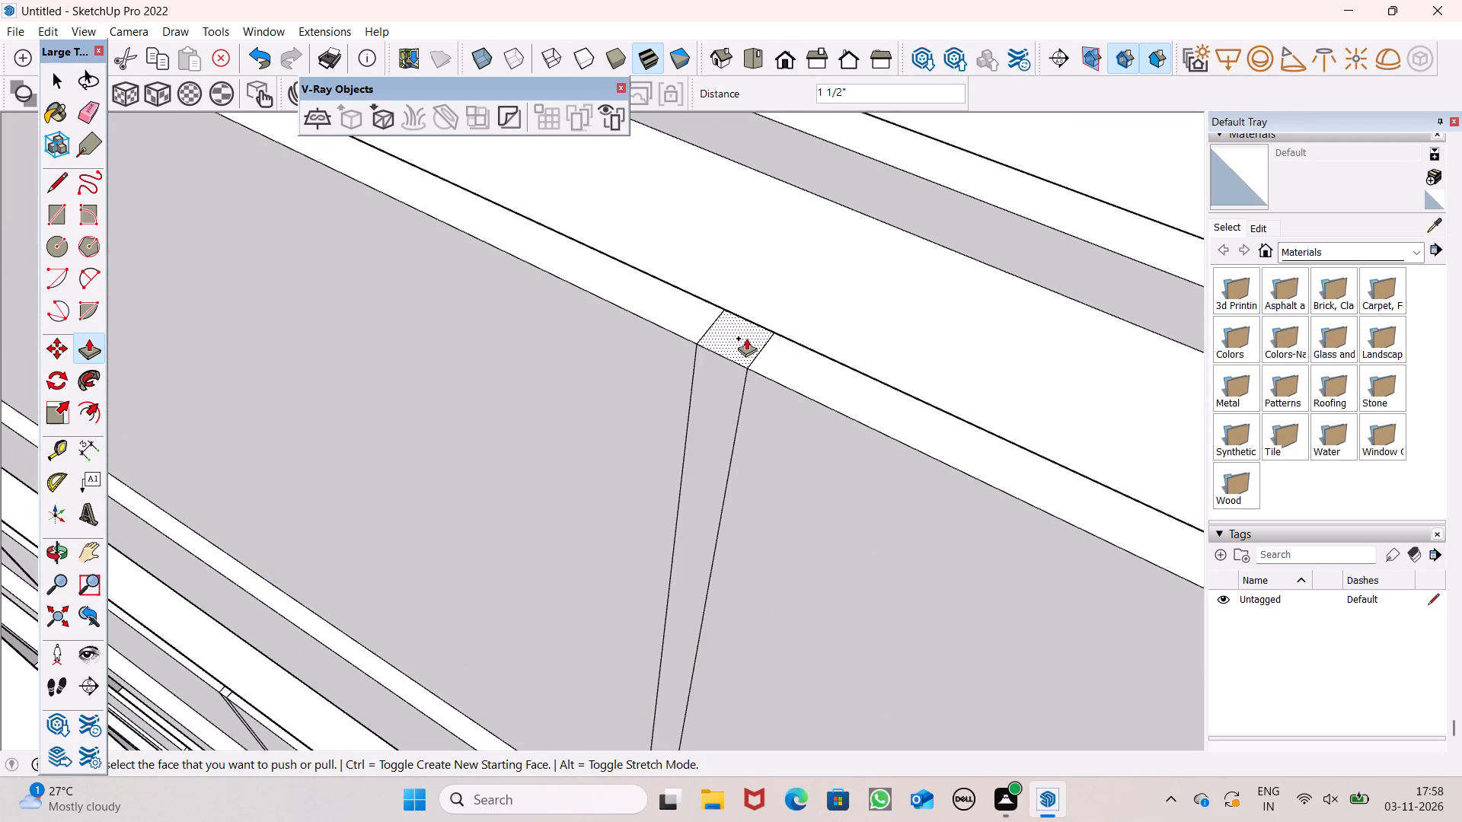
Push the fourth narrow strip from the right corner on the same parapet's front face inward 1 1/2".
{"action": "scroll", "coordinate": [824, 406], "scroll_direction": "down", "scroll_amount": 5}
{"action": "scroll", "coordinate": [881, 448], "scroll_direction": "down", "scroll_amount": 6}
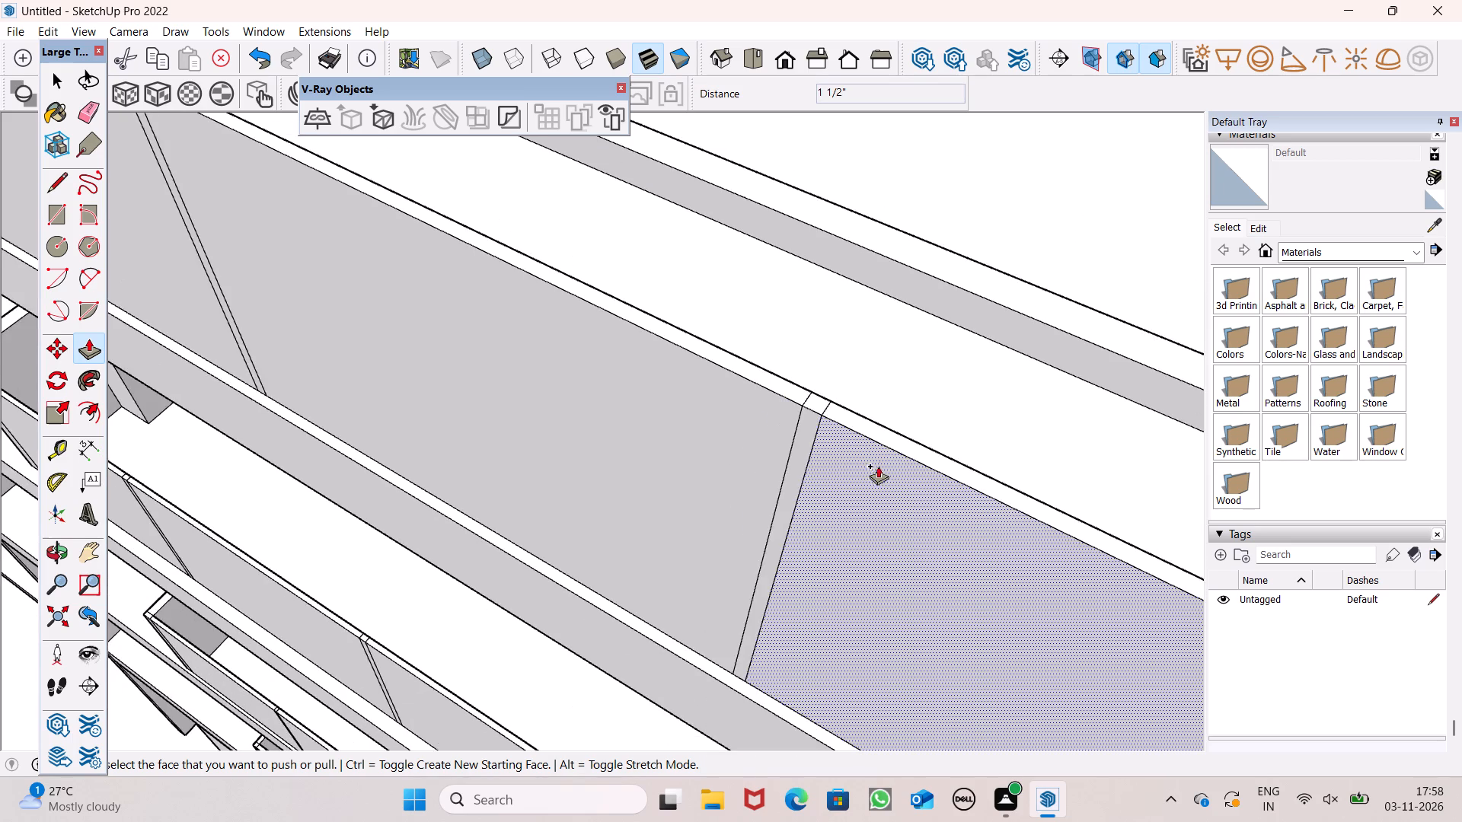
{"action": "scroll", "coordinate": [878, 466], "scroll_direction": "down", "scroll_amount": 18}
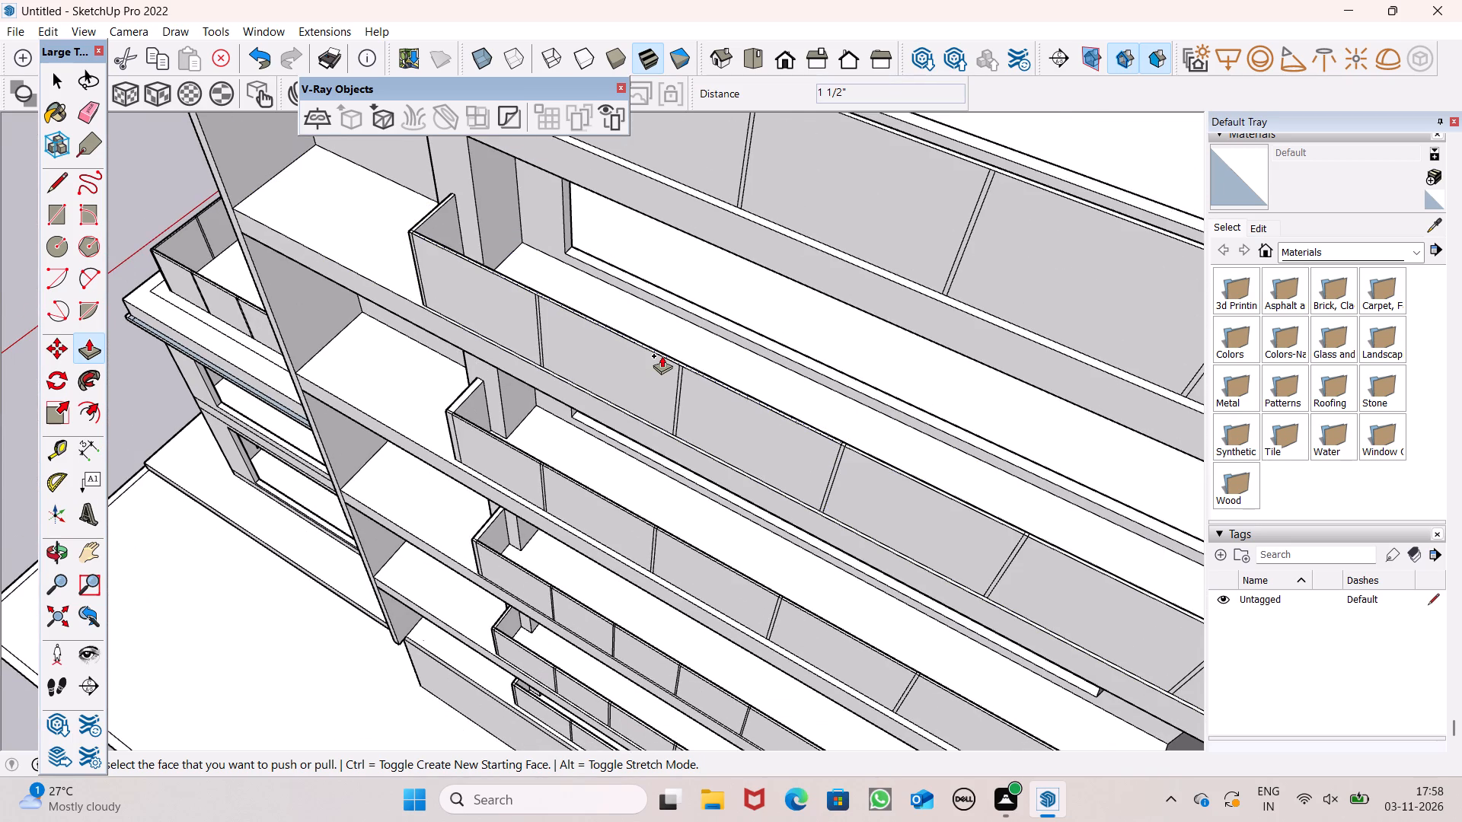
{"action": "scroll", "coordinate": [737, 374], "scroll_direction": "down", "scroll_amount": 2}
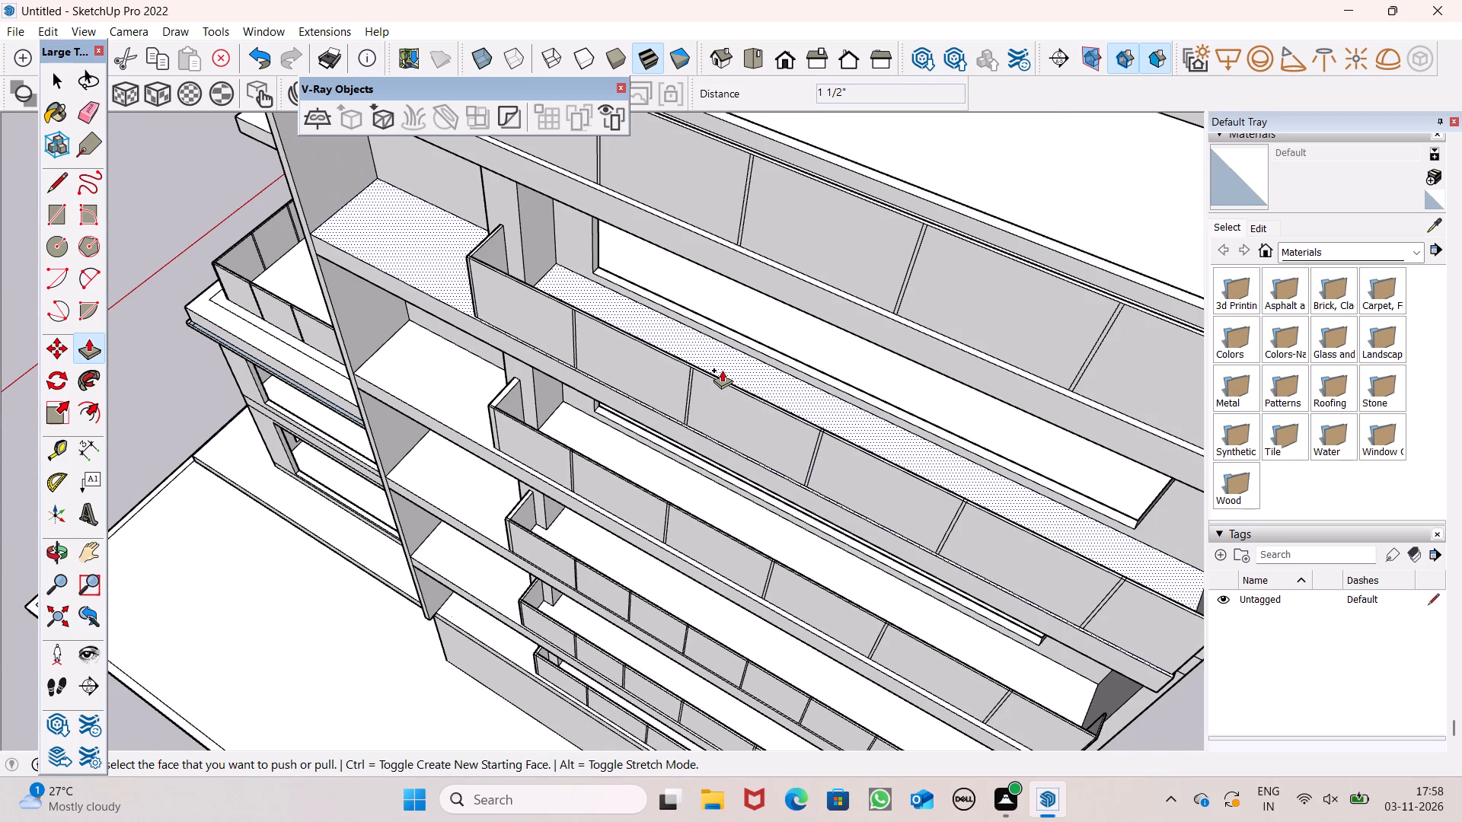
{"action": "middle_click_drag", "start_coordinate": [731, 371], "coordinate": [825, 412]}
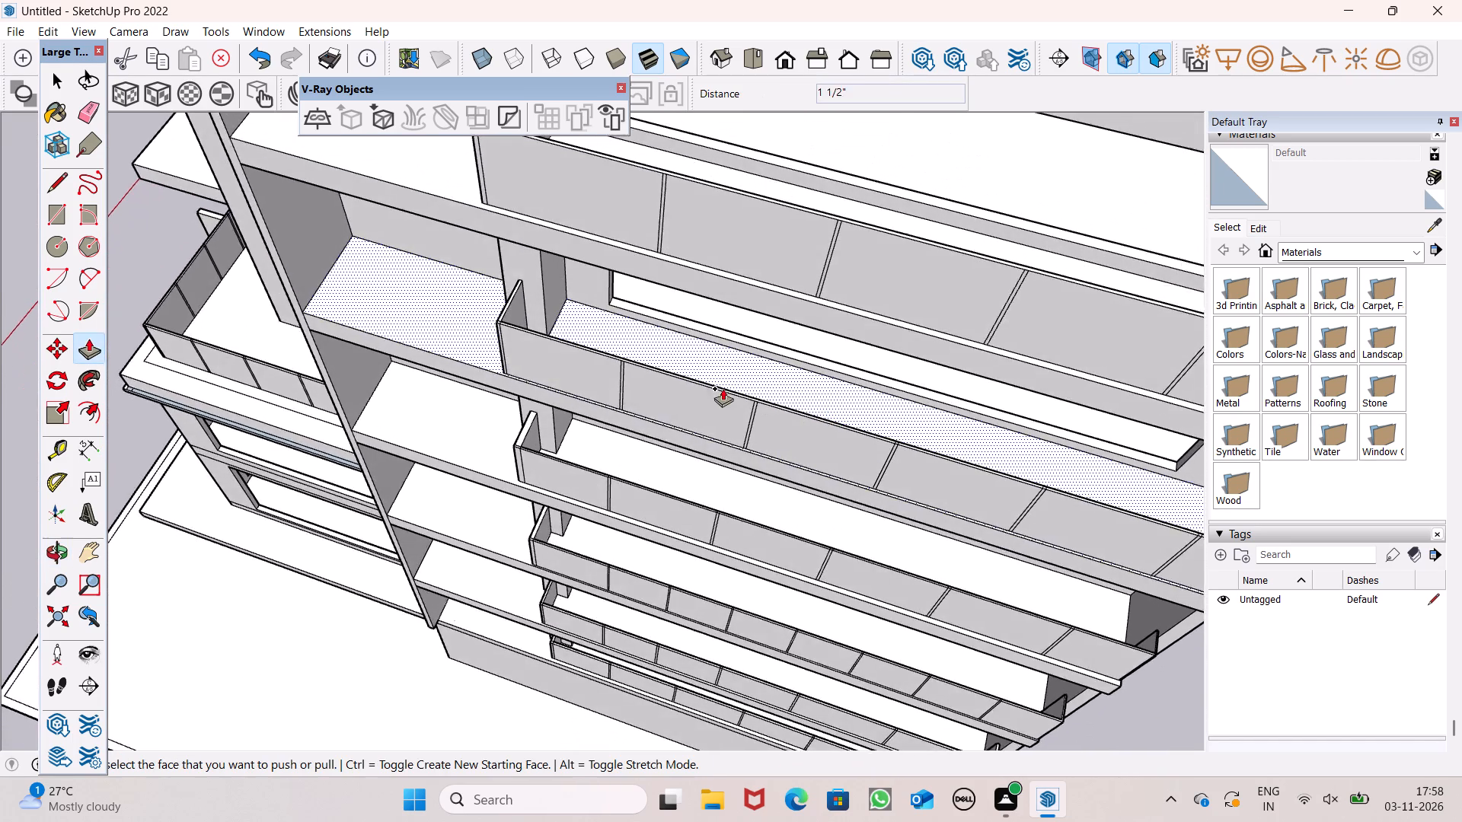
{"action": "scroll", "coordinate": [718, 388], "scroll_direction": "up", "scroll_amount": 8}
{"action": "scroll", "coordinate": [793, 402], "scroll_direction": "up", "scroll_amount": 14}
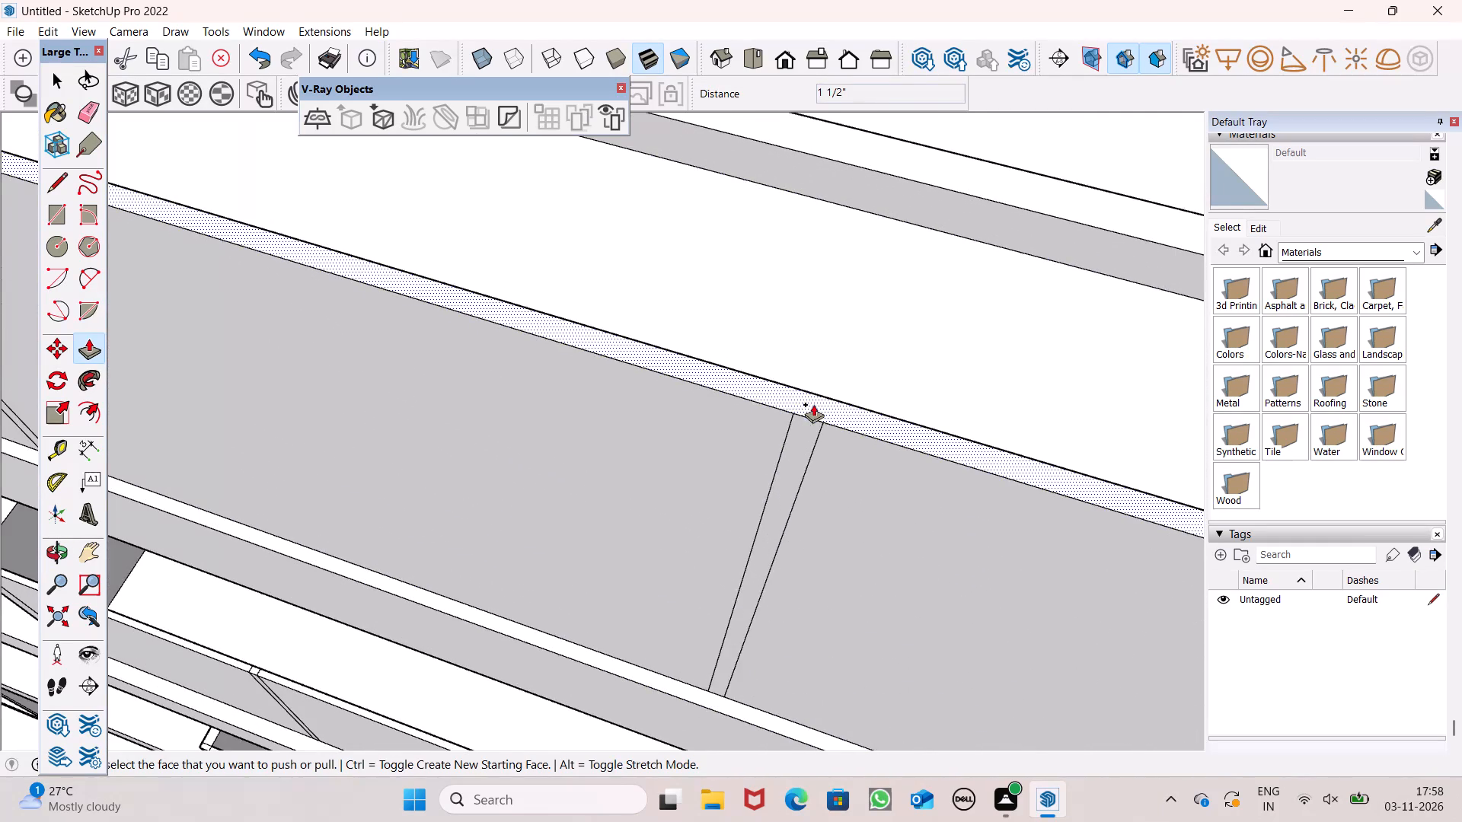
{"action": "scroll", "coordinate": [813, 405], "scroll_direction": "up", "scroll_amount": 7}
{"action": "left_click_drag", "start_coordinate": [816, 454], "coordinate": [848, 407]}
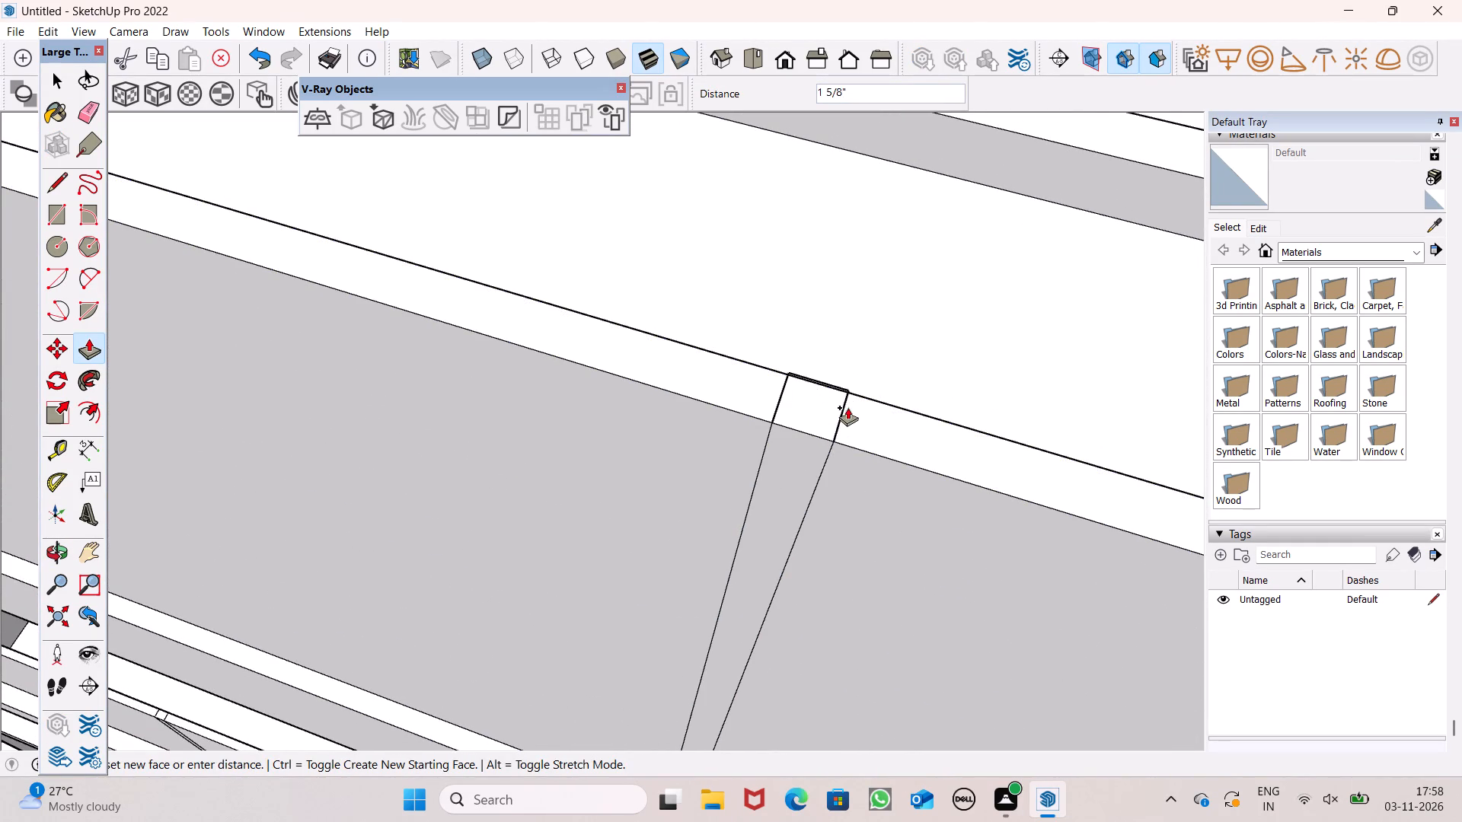
{"action": "left_click_drag", "start_coordinate": [848, 407], "coordinate": [855, 397]}
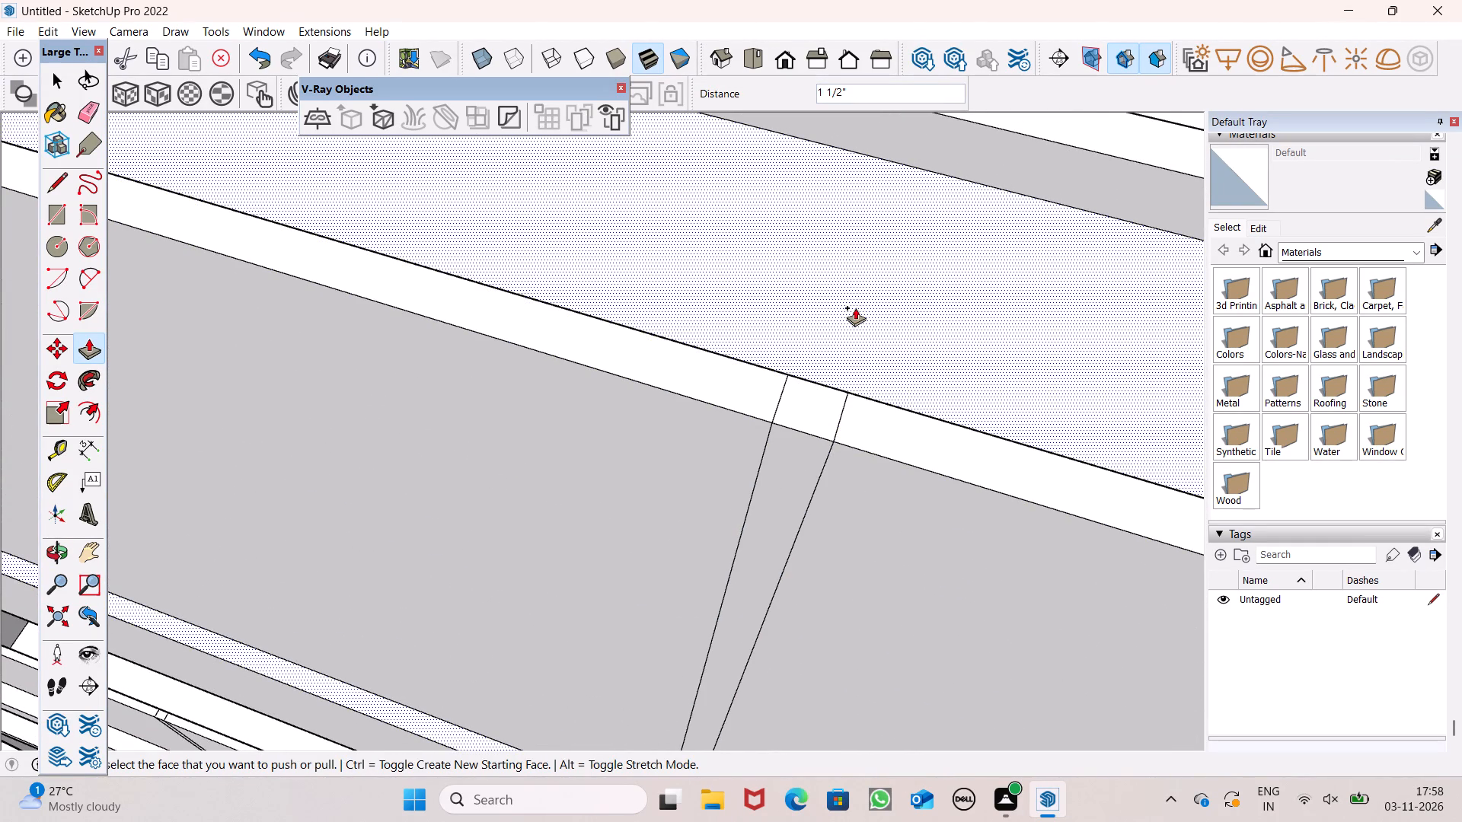
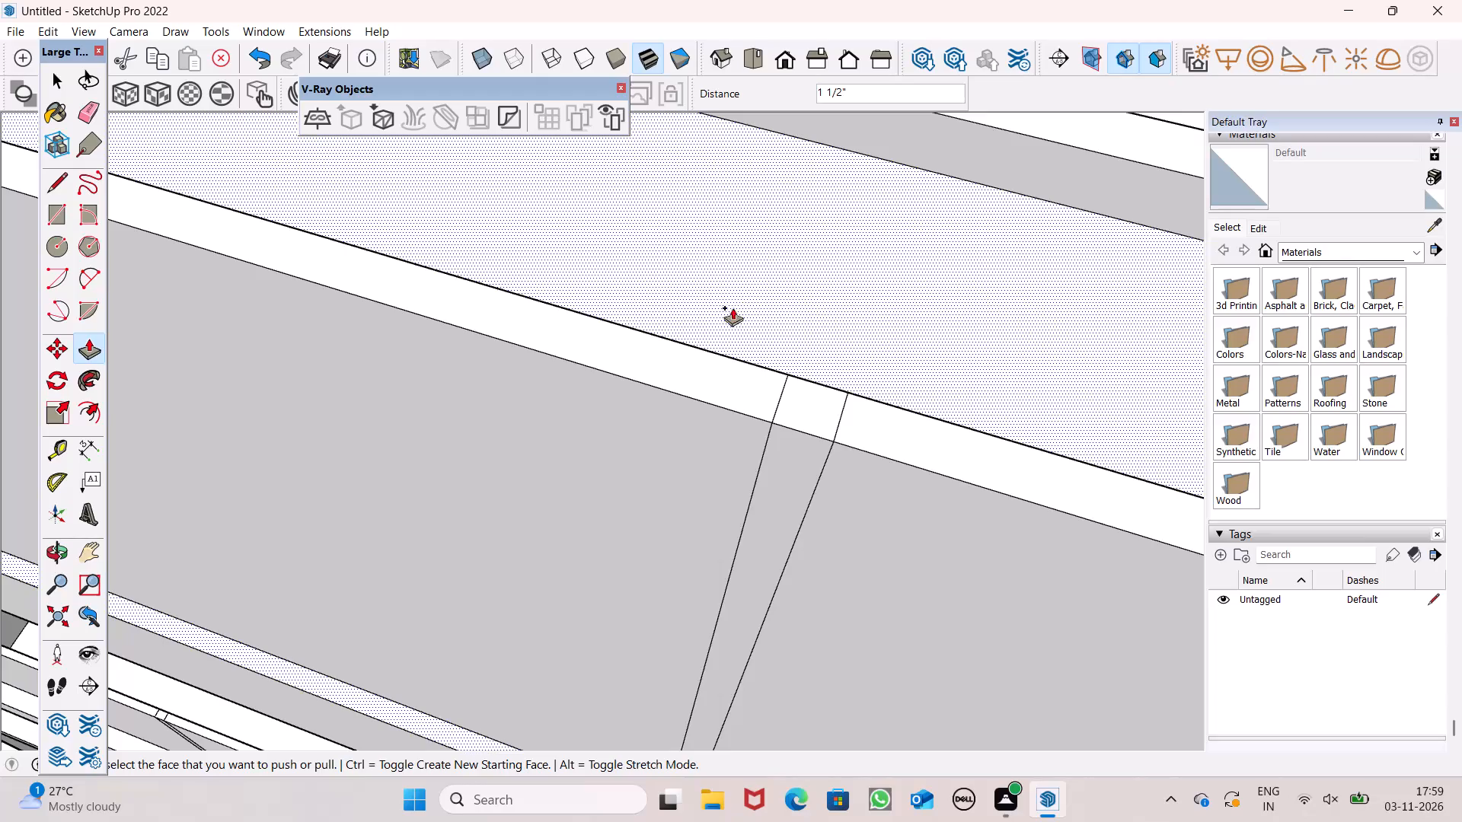
Push the fifth narrow strip from the right corner, nearest the same parapet's left corner, inward 1 1/2" with Push/Pull.
{"action": "scroll", "coordinate": [527, 441], "scroll_direction": "down", "scroll_amount": 1}
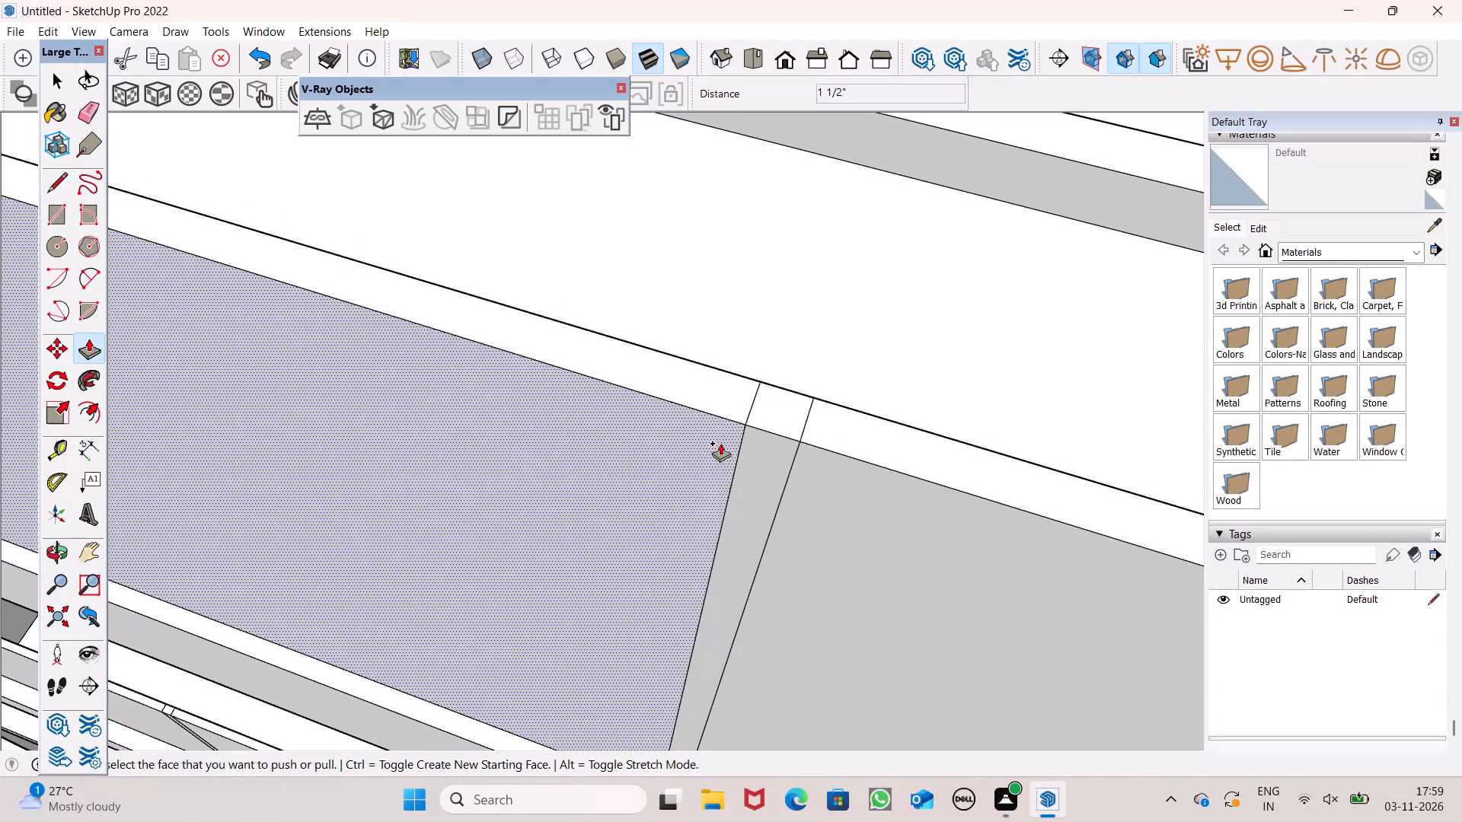
{"action": "scroll", "coordinate": [840, 359], "scroll_direction": "down", "scroll_amount": 7}
{"action": "scroll", "coordinate": [926, 324], "scroll_direction": "down", "scroll_amount": 1}
{"action": "scroll", "coordinate": [927, 325], "scroll_direction": "up", "scroll_amount": 1}
{"action": "scroll", "coordinate": [927, 326], "scroll_direction": "down", "scroll_amount": 4}
{"action": "scroll", "coordinate": [430, 247], "scroll_direction": "up", "scroll_amount": 7}
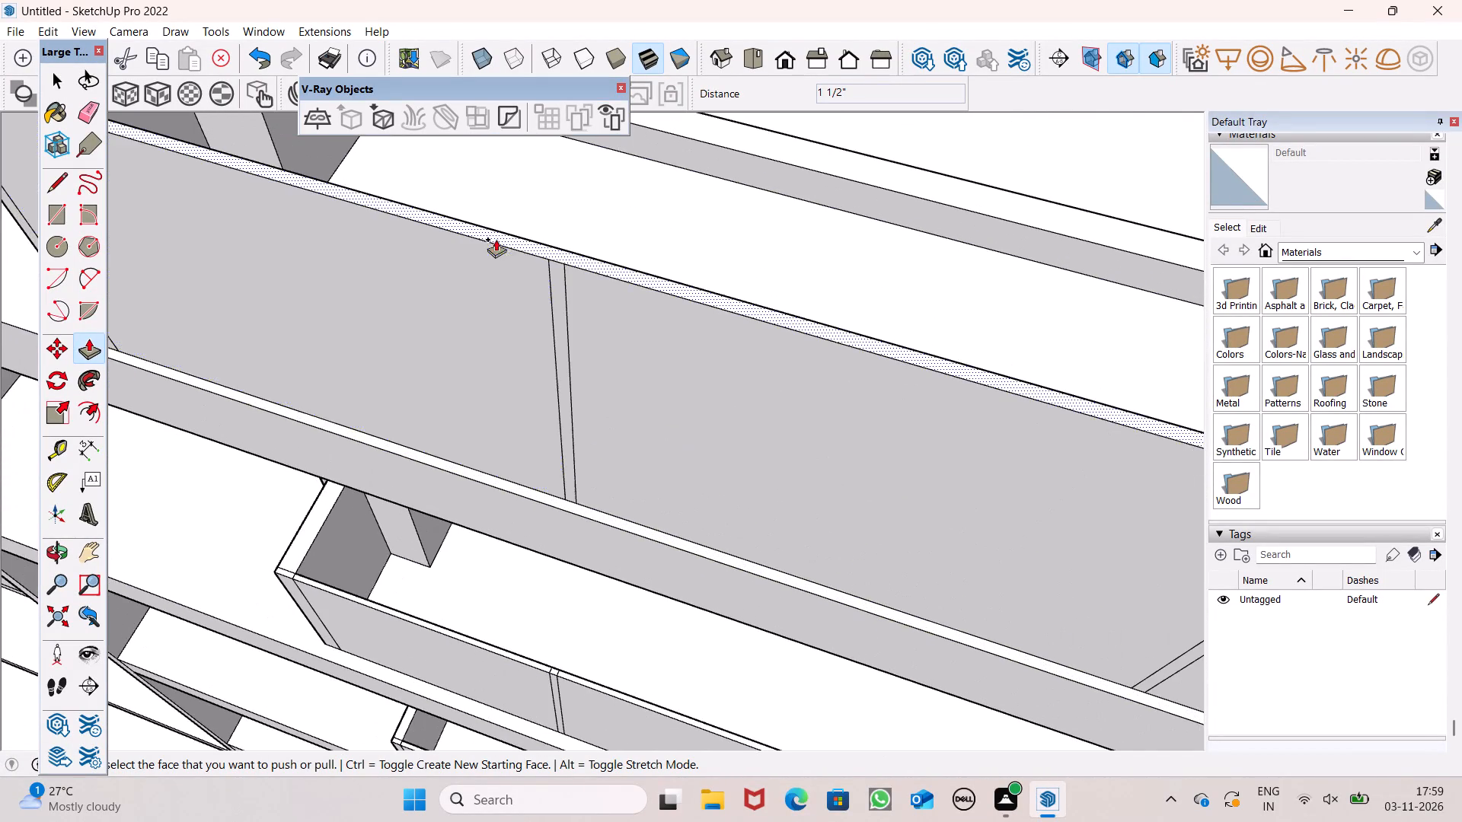
{"action": "scroll", "coordinate": [518, 227], "scroll_direction": "up", "scroll_amount": 9}
{"action": "scroll", "coordinate": [629, 316], "scroll_direction": "up", "scroll_amount": 7}
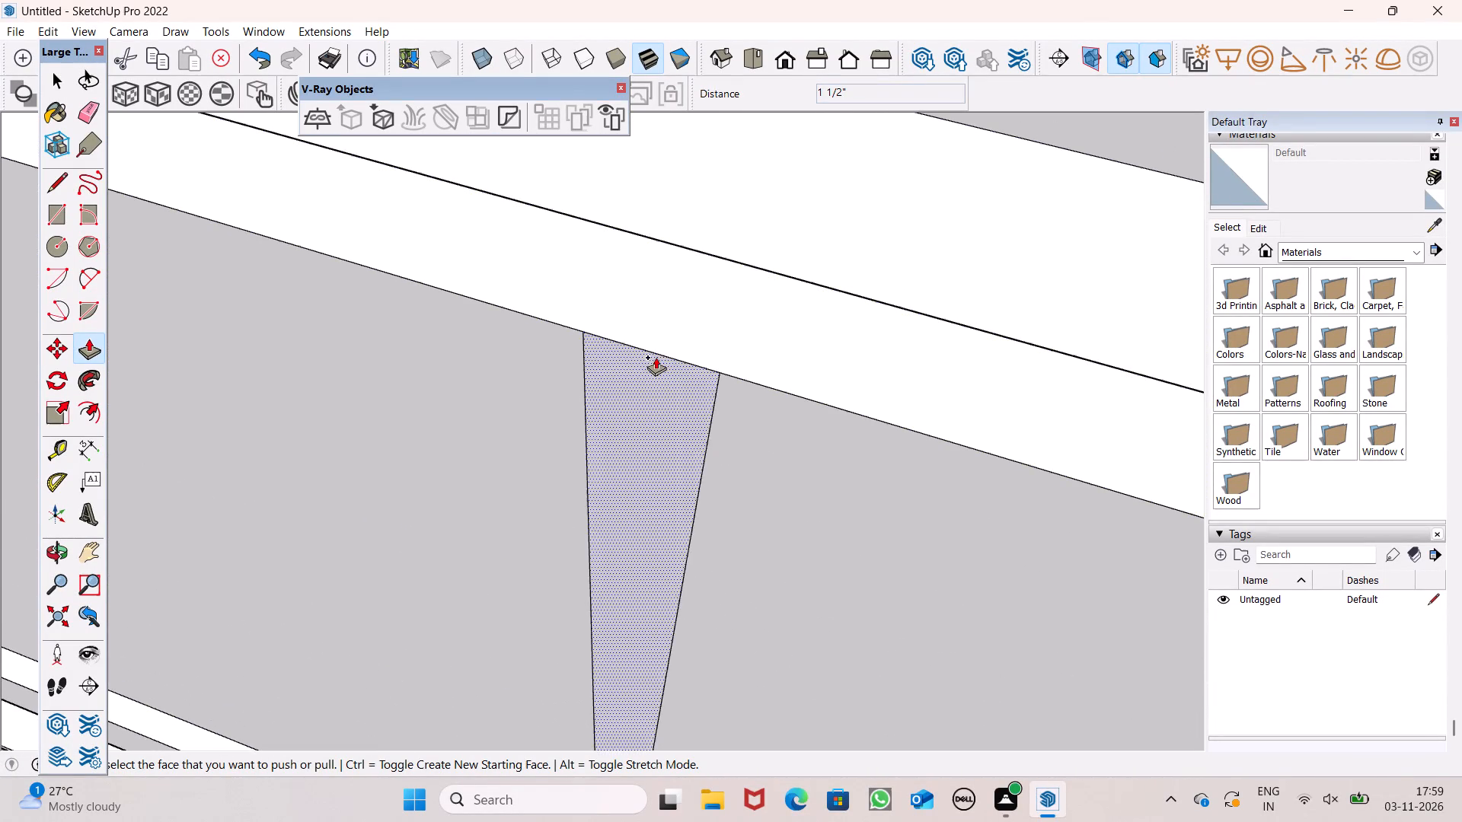
{"action": "left_click_drag", "start_coordinate": [665, 362], "coordinate": [774, 271]}
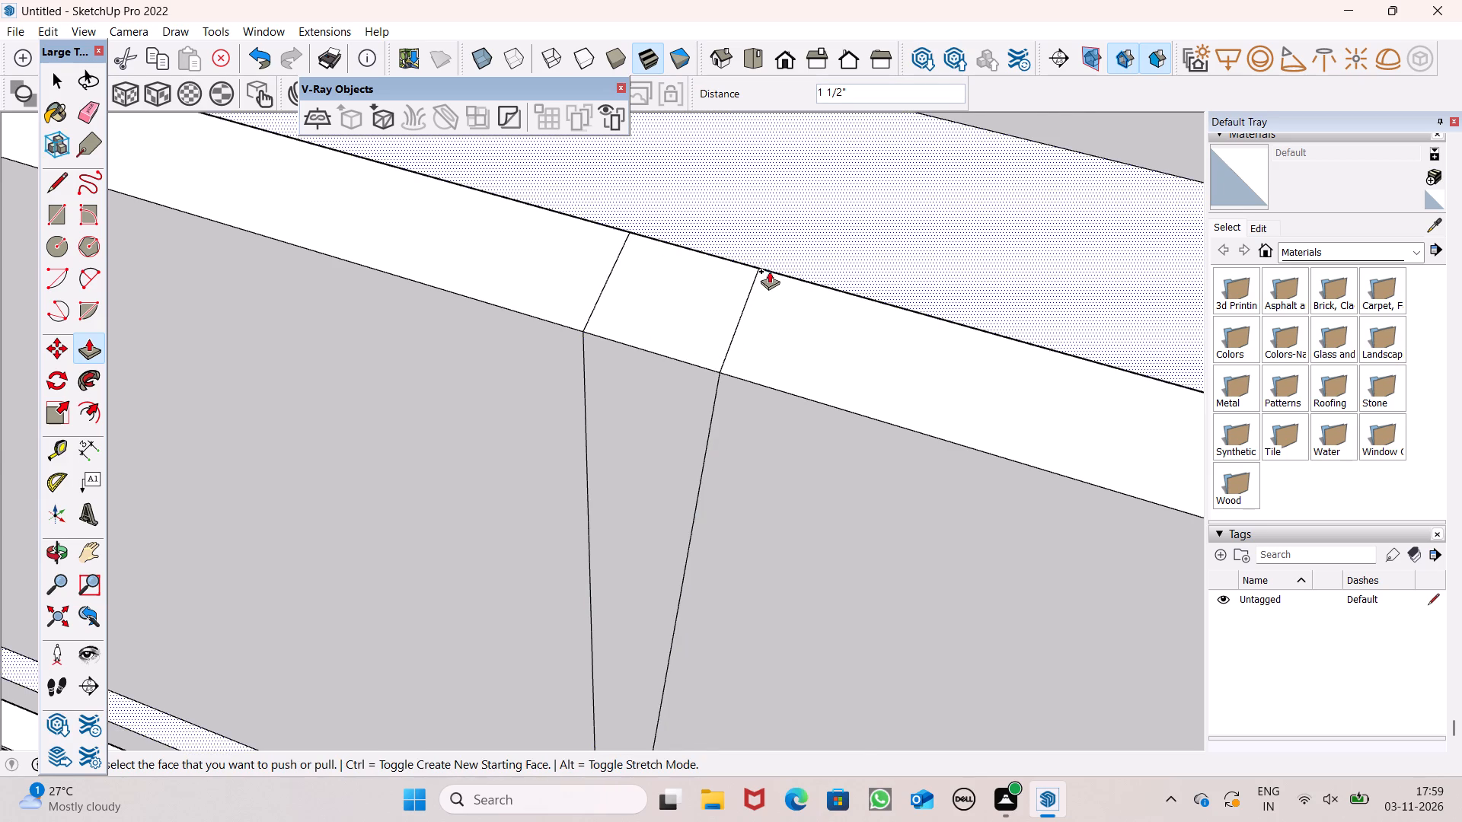
On the next front-facade parapet with flush strips, push the narrow strip nearest the left corner inward to the parapet's back edge.
{"action": "scroll", "coordinate": [769, 263], "scroll_direction": "down", "scroll_amount": 19}
{"action": "scroll", "coordinate": [749, 287], "scroll_direction": "down", "scroll_amount": 4}
{"action": "scroll", "coordinate": [720, 359], "scroll_direction": "down", "scroll_amount": 2}
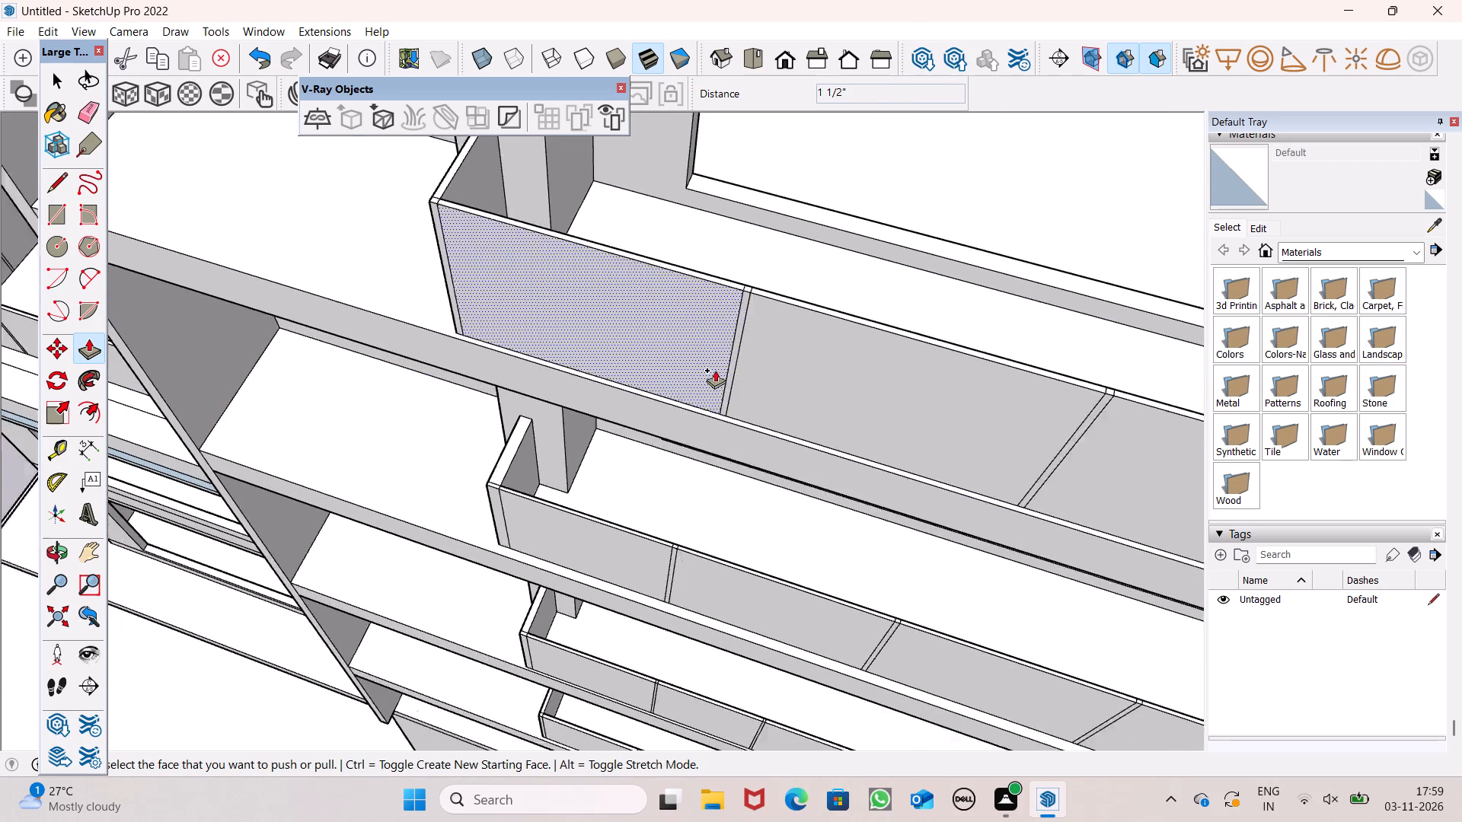
{"action": "scroll", "coordinate": [715, 370], "scroll_direction": "down", "scroll_amount": 4}
{"action": "middle_click_drag", "start_coordinate": [656, 369], "coordinate": [667, 438]}
{"action": "scroll", "coordinate": [624, 430], "scroll_direction": "down", "scroll_amount": 7}
{"action": "scroll", "coordinate": [678, 365], "scroll_direction": "up", "scroll_amount": 7}
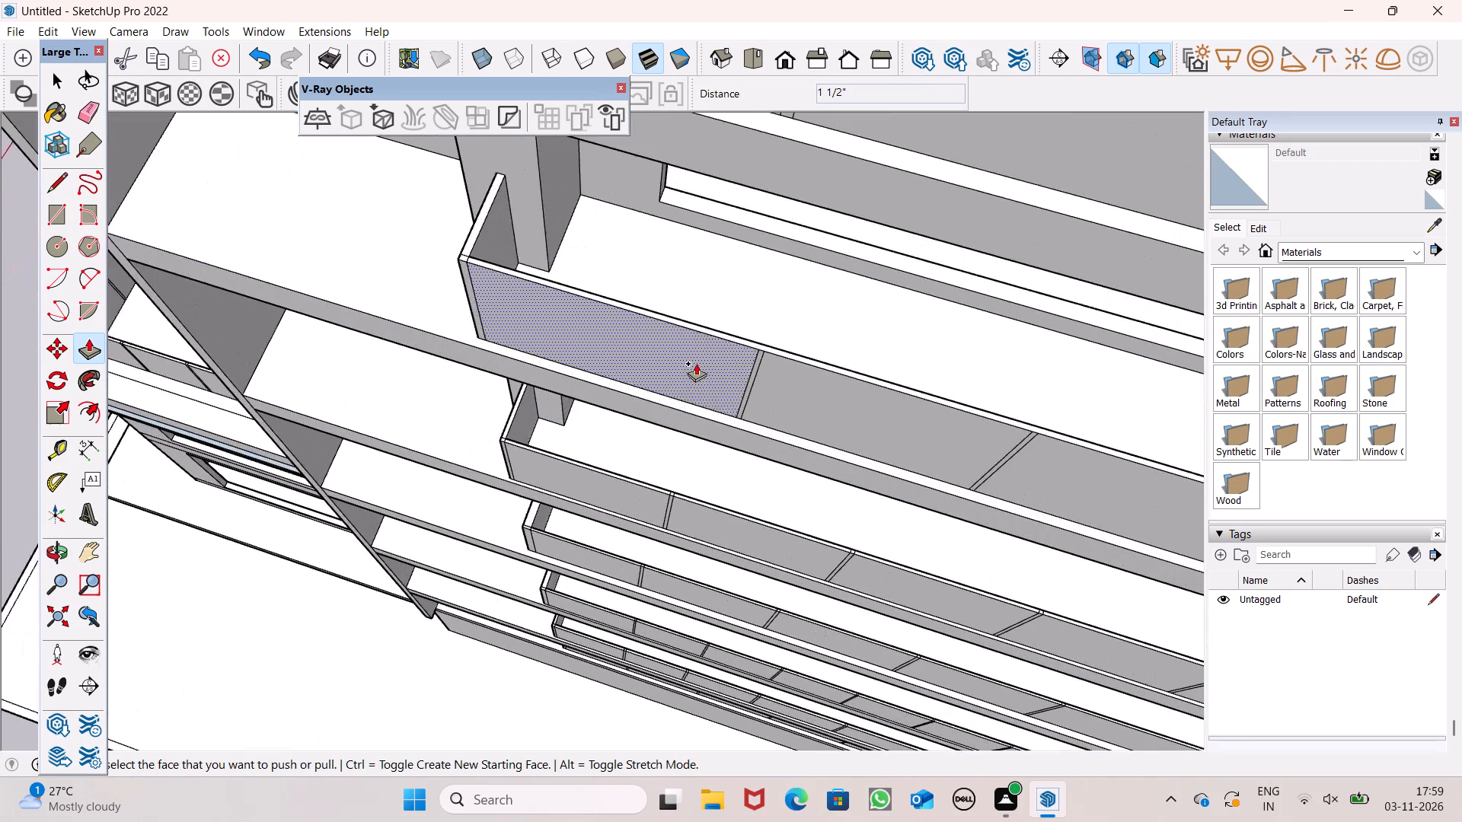
{"action": "scroll", "coordinate": [763, 336], "scroll_direction": "up", "scroll_amount": 15}
{"action": "scroll", "coordinate": [757, 407], "scroll_direction": "up", "scroll_amount": 3}
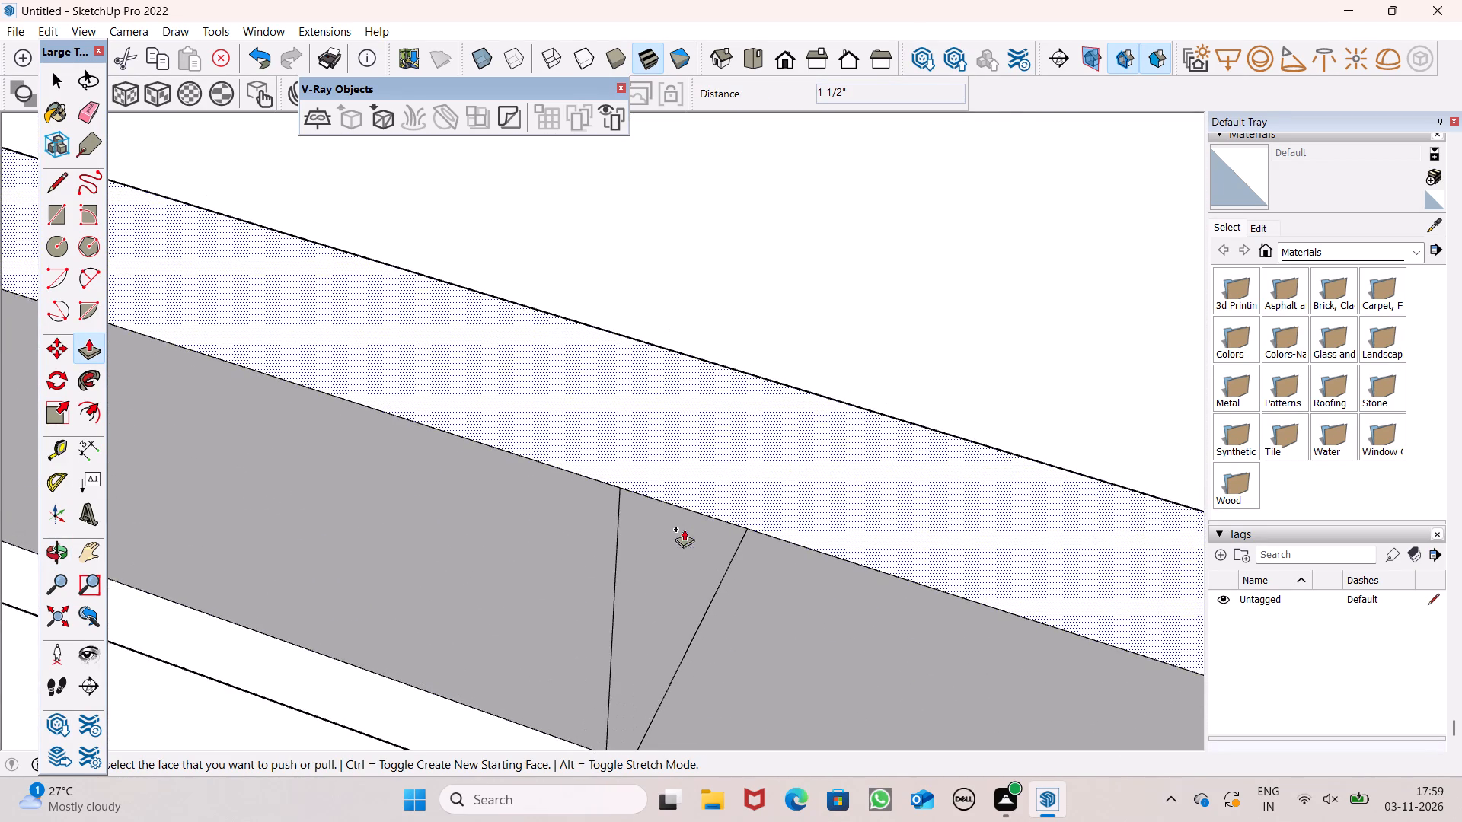
{"action": "left_click_drag", "start_coordinate": [678, 546], "coordinate": [802, 392]}
{"action": "left_click", "coordinate": [802, 389]}
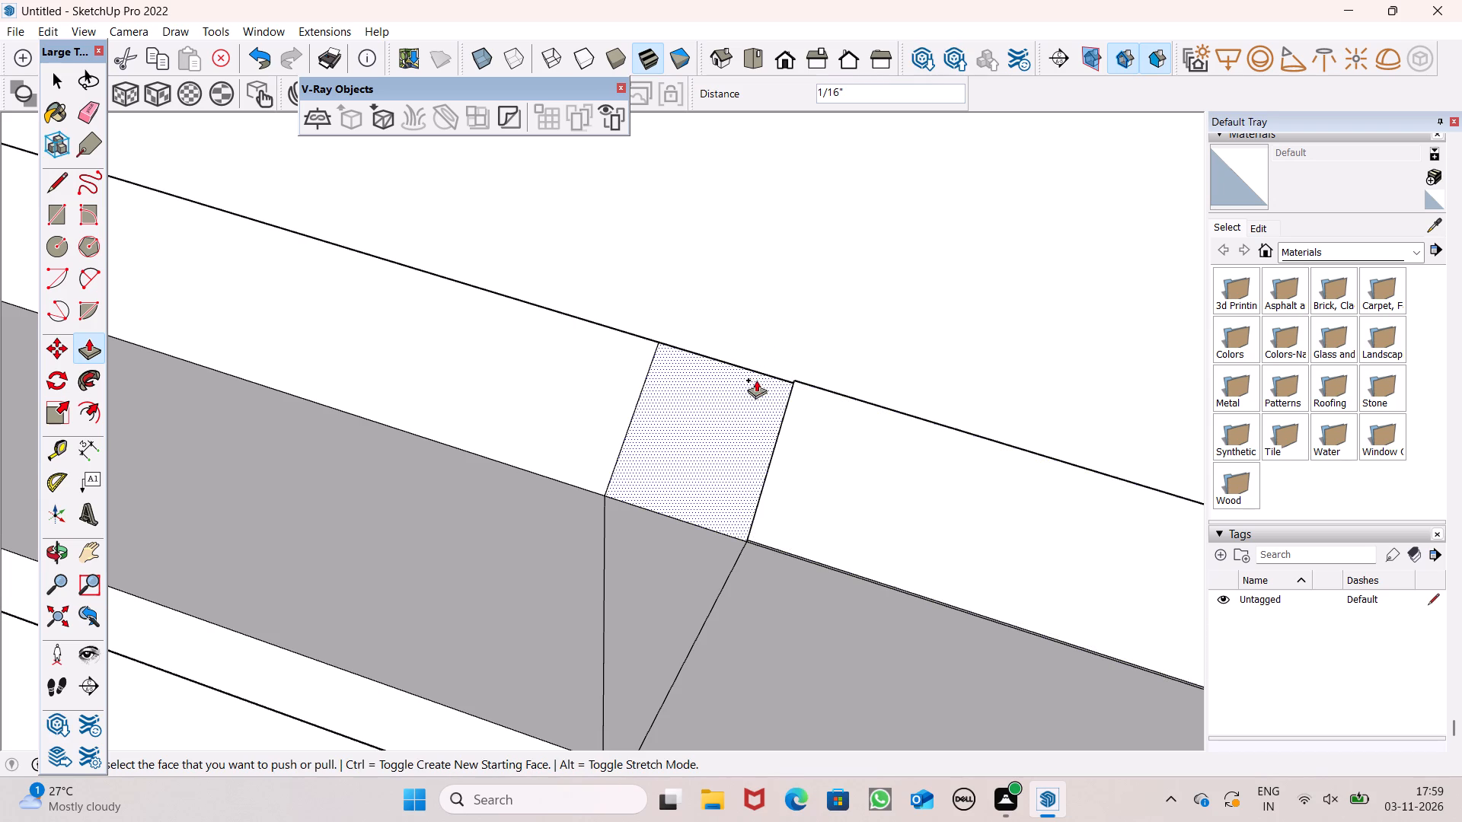
{"action": "key", "text": "ctrl+z"}
Push the second narrow strip from the left corner on the same parapet's front face inward 1 3/4".
{"action": "scroll", "coordinate": [587, 294], "scroll_direction": "down", "scroll_amount": 6}
{"action": "scroll", "coordinate": [496, 295], "scroll_direction": "down", "scroll_amount": 3}
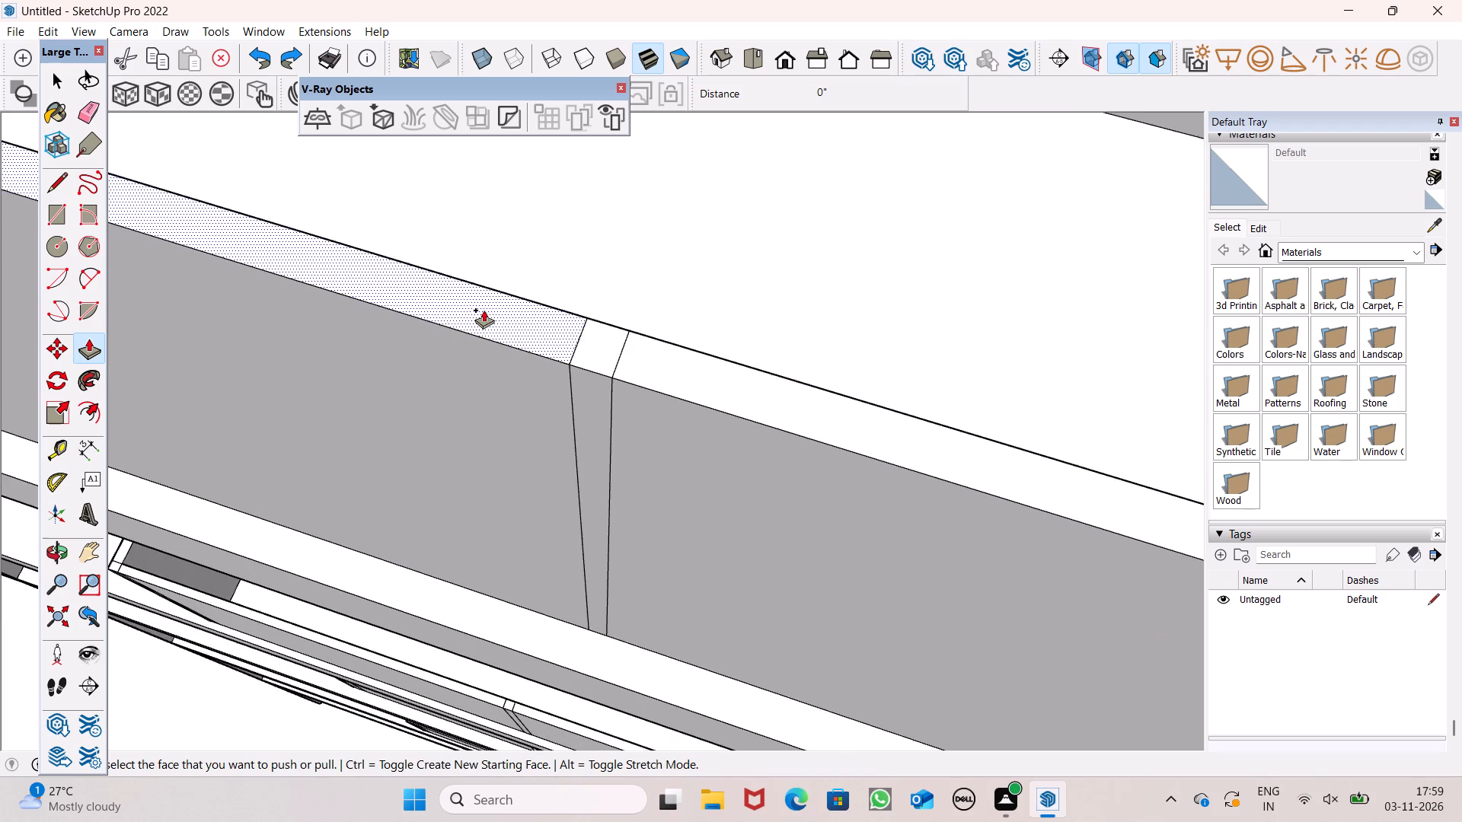
{"action": "scroll", "coordinate": [439, 314], "scroll_direction": "down", "scroll_amount": 3}
{"action": "scroll", "coordinate": [496, 275], "scroll_direction": "down", "scroll_amount": 7}
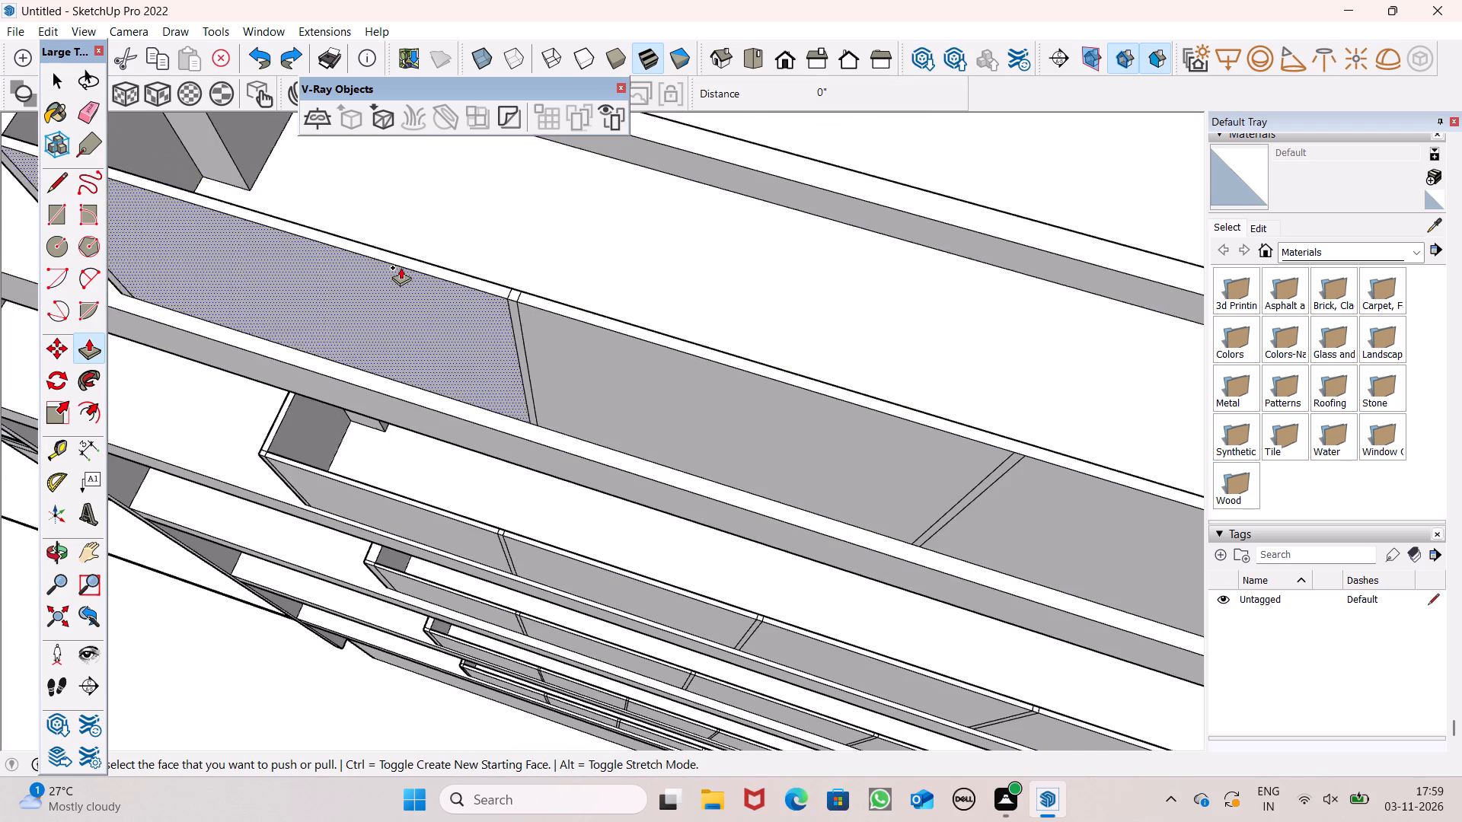
{"action": "scroll", "coordinate": [401, 267], "scroll_direction": "down", "scroll_amount": 6}
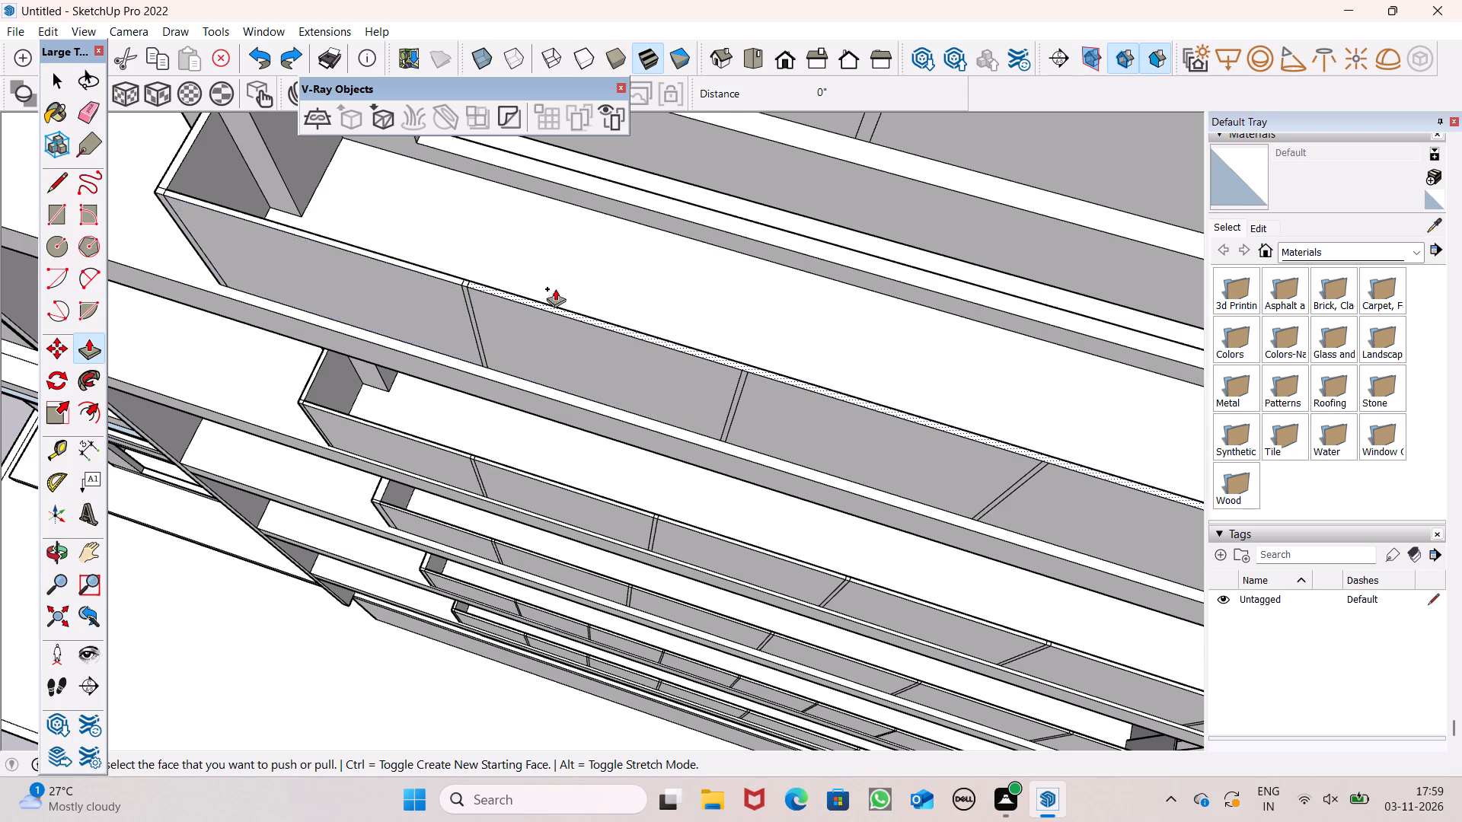
{"action": "scroll", "coordinate": [397, 315], "scroll_direction": "down", "scroll_amount": 2}
{"action": "scroll", "coordinate": [726, 348], "scroll_direction": "up", "scroll_amount": 13}
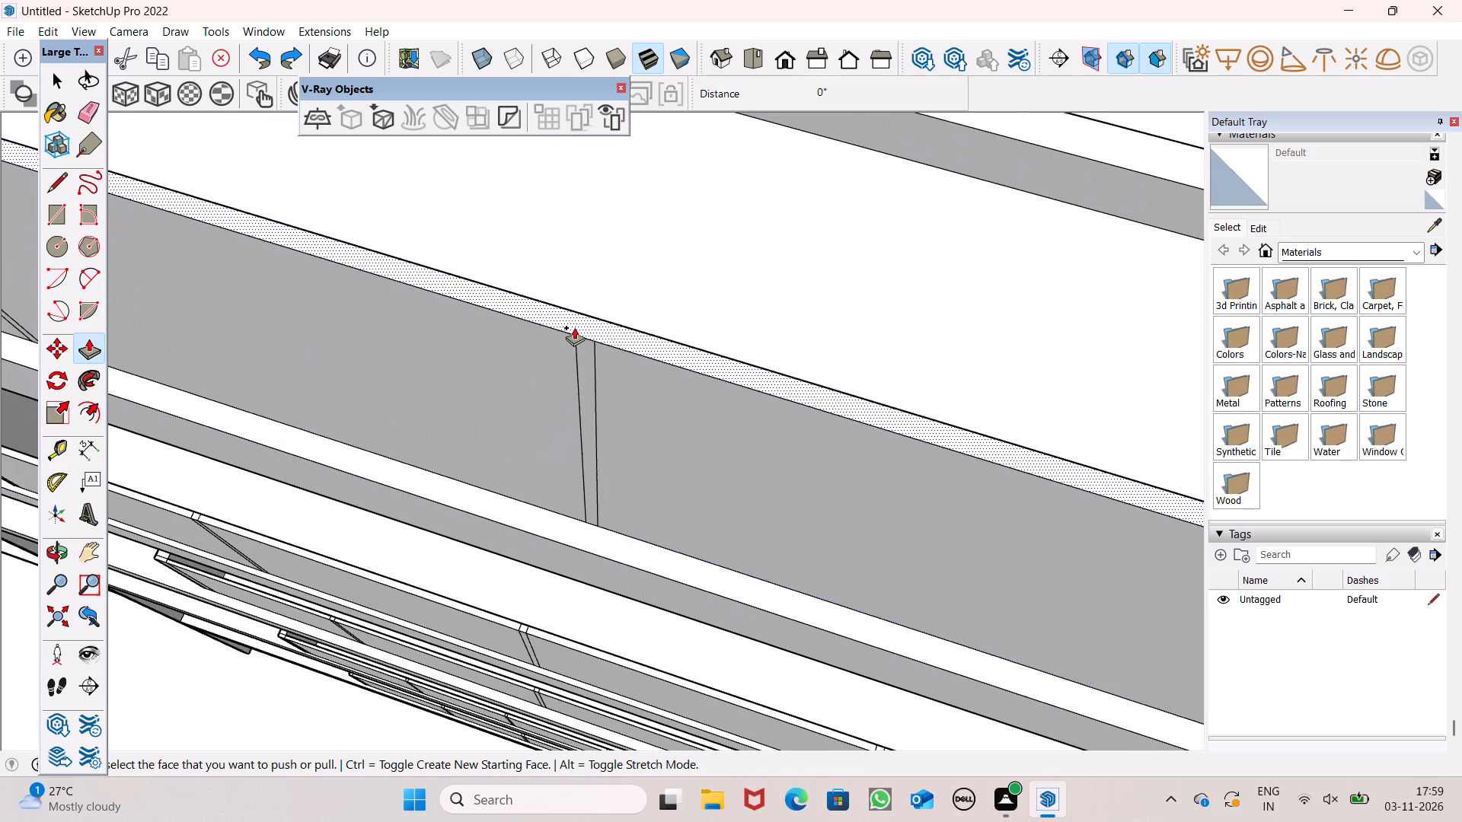
{"action": "scroll", "coordinate": [567, 327], "scroll_direction": "up", "scroll_amount": 11}
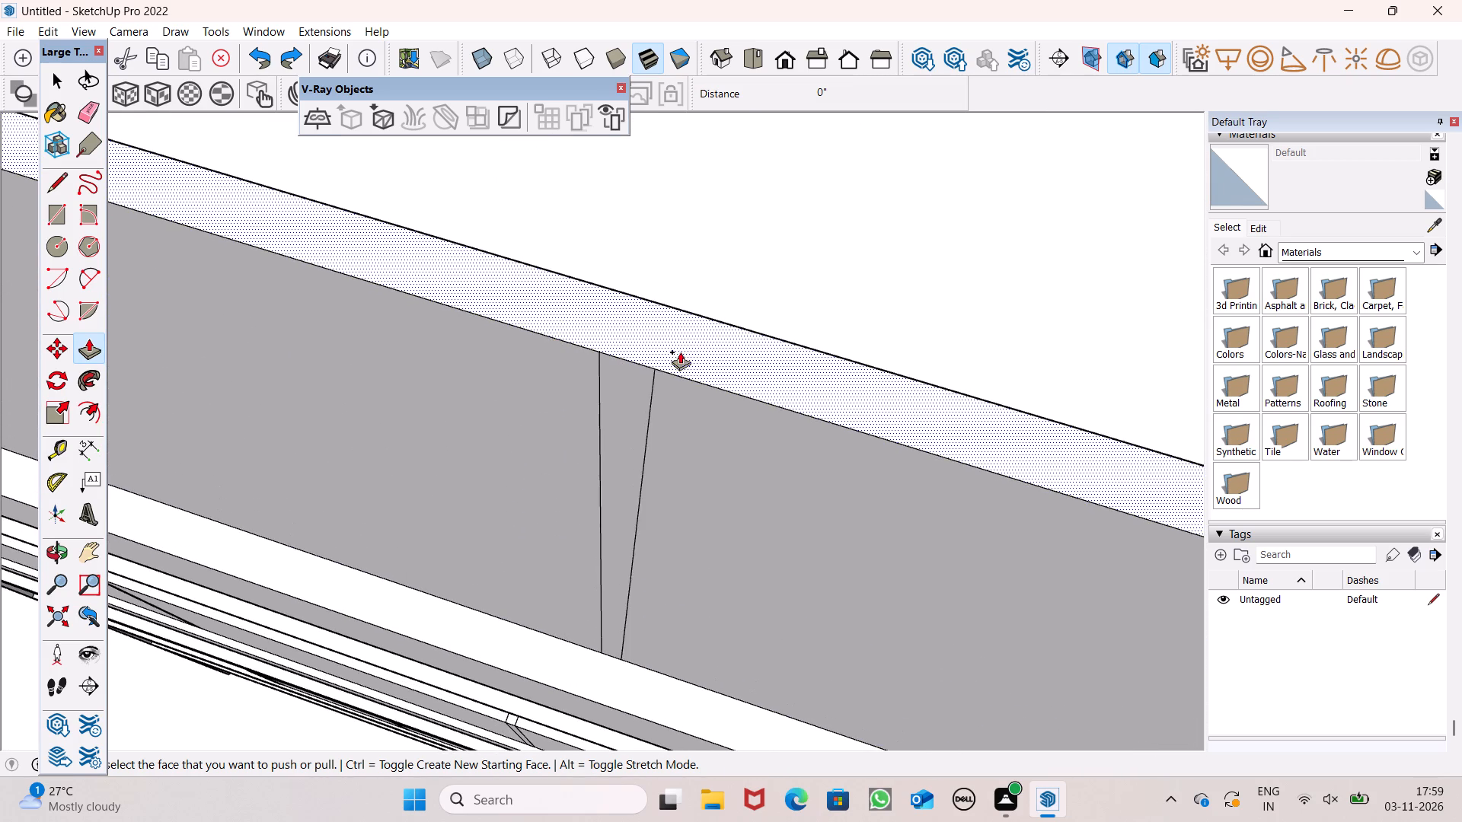
{"action": "left_click_drag", "start_coordinate": [649, 372], "coordinate": [704, 304]}
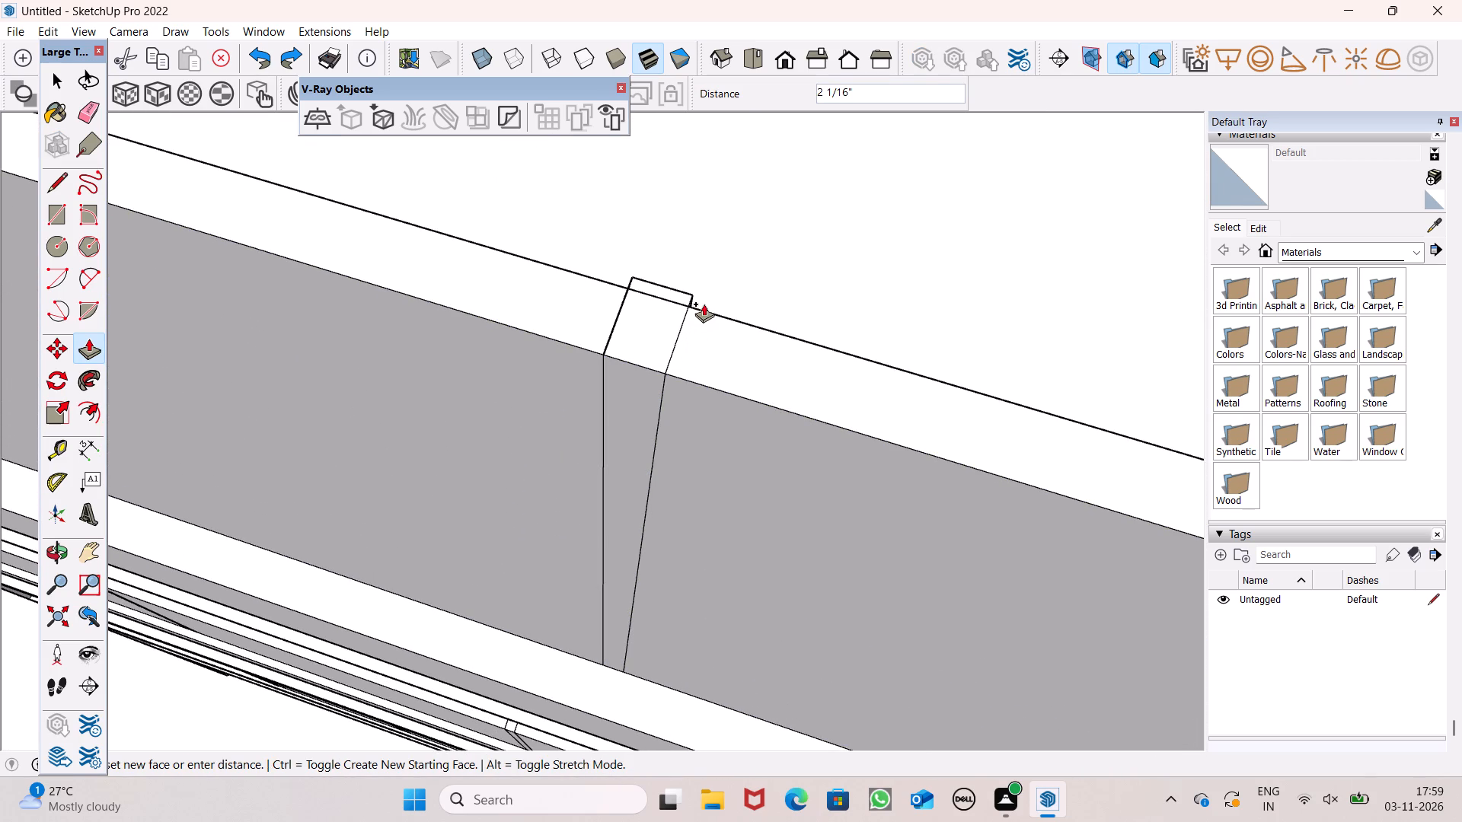
{"action": "left_click_drag", "start_coordinate": [704, 304], "coordinate": [704, 310]}
Push the middle narrow strip, third from the left corner of the same parapet, inward 1 3/4".
{"action": "scroll", "coordinate": [602, 285], "scroll_direction": "down", "scroll_amount": 6}
{"action": "scroll", "coordinate": [362, 338], "scroll_direction": "down", "scroll_amount": 6}
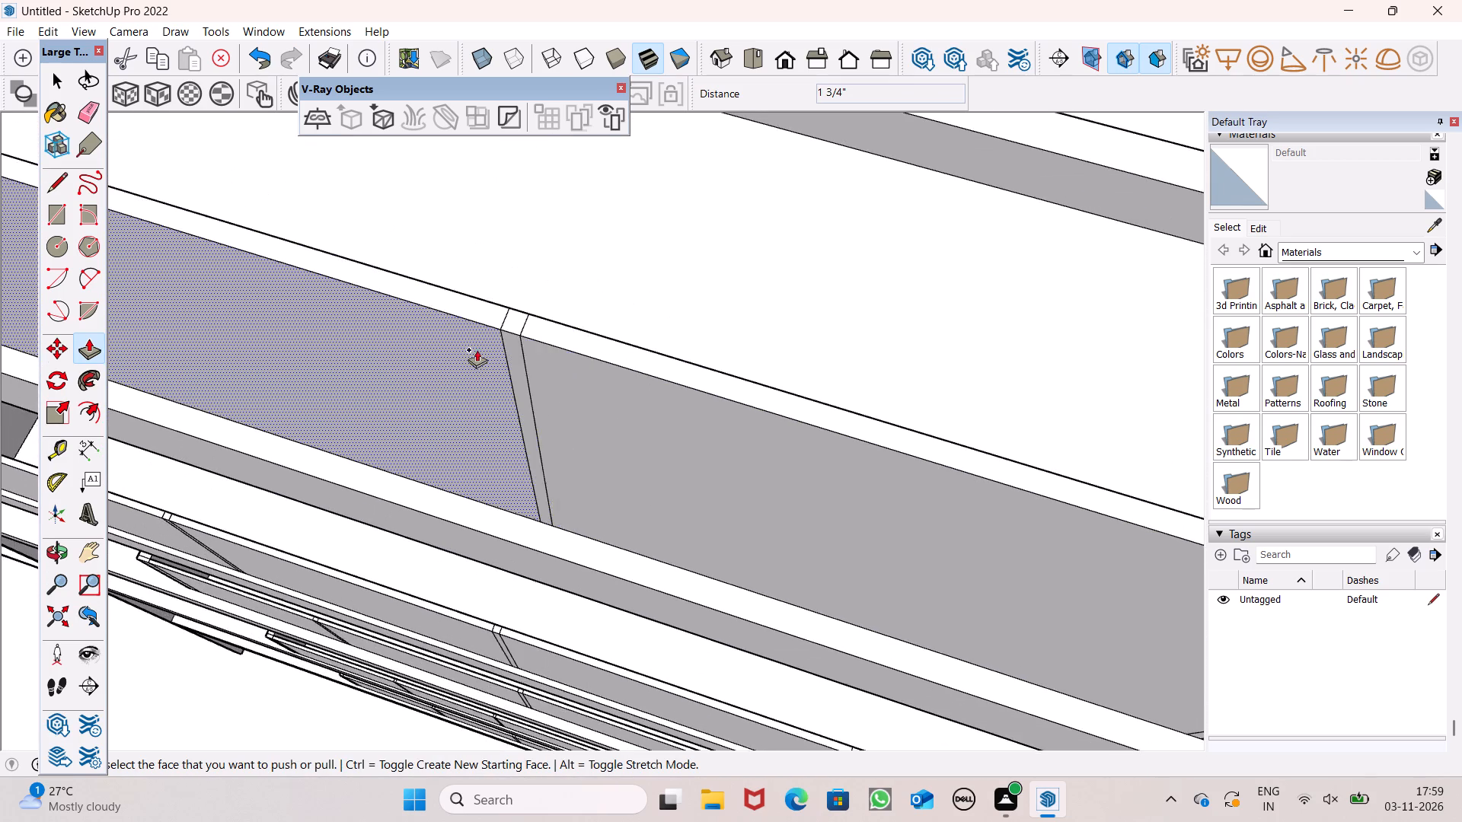
{"action": "scroll", "coordinate": [473, 326], "scroll_direction": "down", "scroll_amount": 8}
{"action": "scroll", "coordinate": [432, 310], "scroll_direction": "up", "scroll_amount": 1}
{"action": "scroll", "coordinate": [429, 308], "scroll_direction": "down", "scroll_amount": 8}
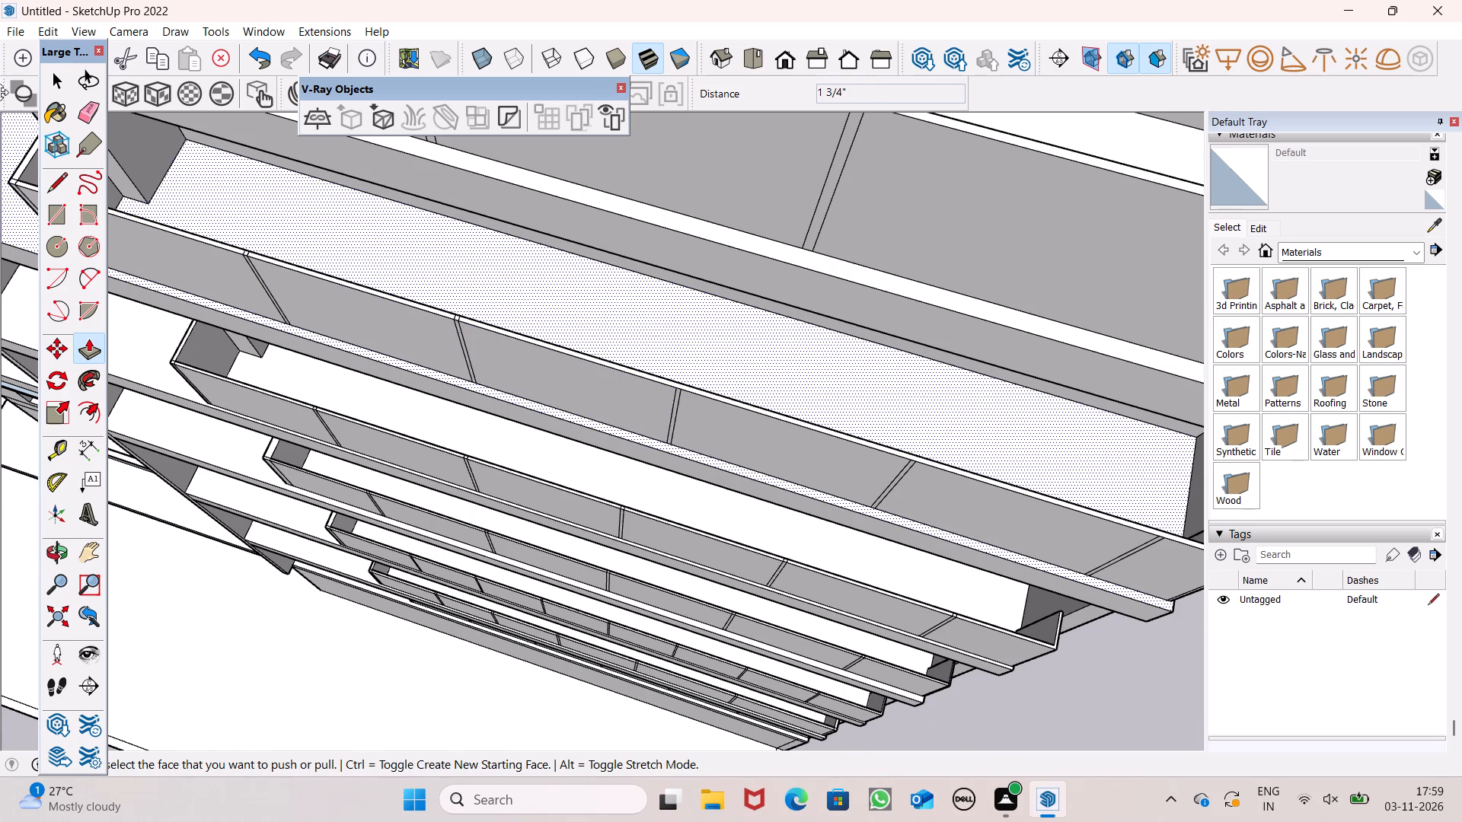
{"action": "scroll", "coordinate": [542, 257], "scroll_direction": "down", "scroll_amount": 5}
{"action": "scroll", "coordinate": [646, 323], "scroll_direction": "up", "scroll_amount": 4}
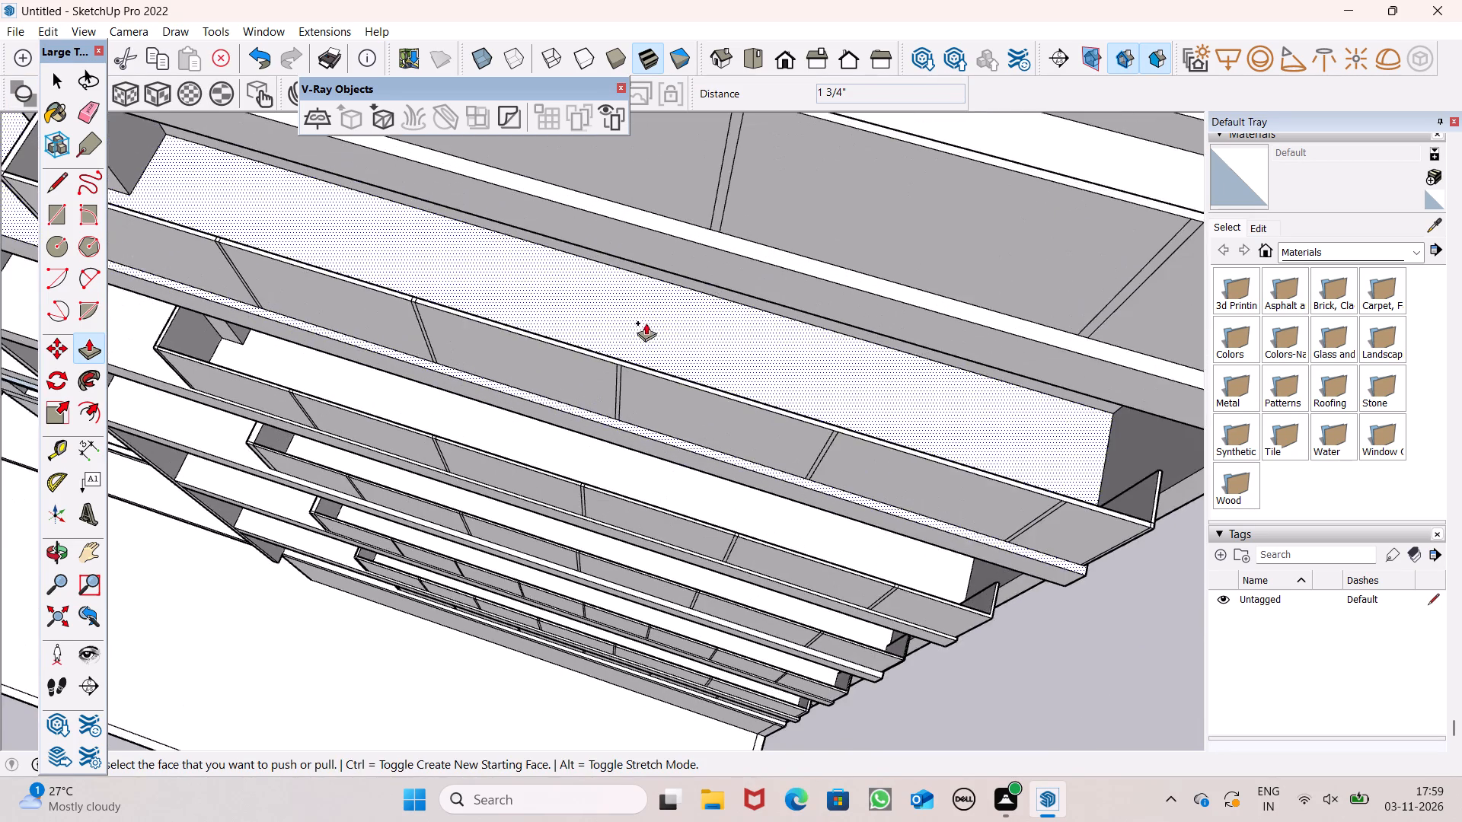
{"action": "scroll", "coordinate": [646, 323], "scroll_direction": "up", "scroll_amount": 14}
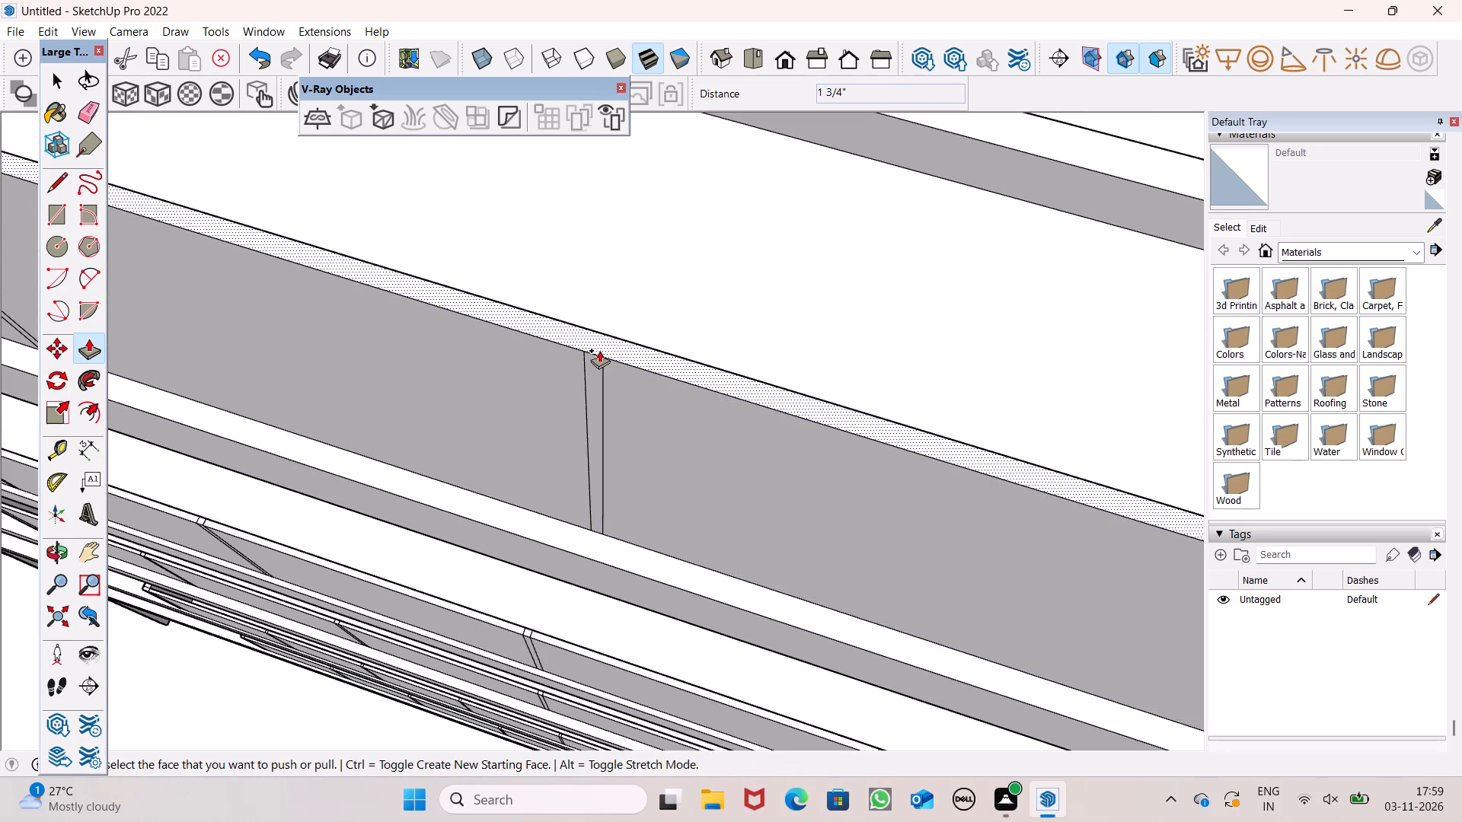
{"action": "scroll", "coordinate": [608, 340], "scroll_direction": "up", "scroll_amount": 7}
{"action": "left_click_drag", "start_coordinate": [591, 374], "coordinate": [634, 334]}
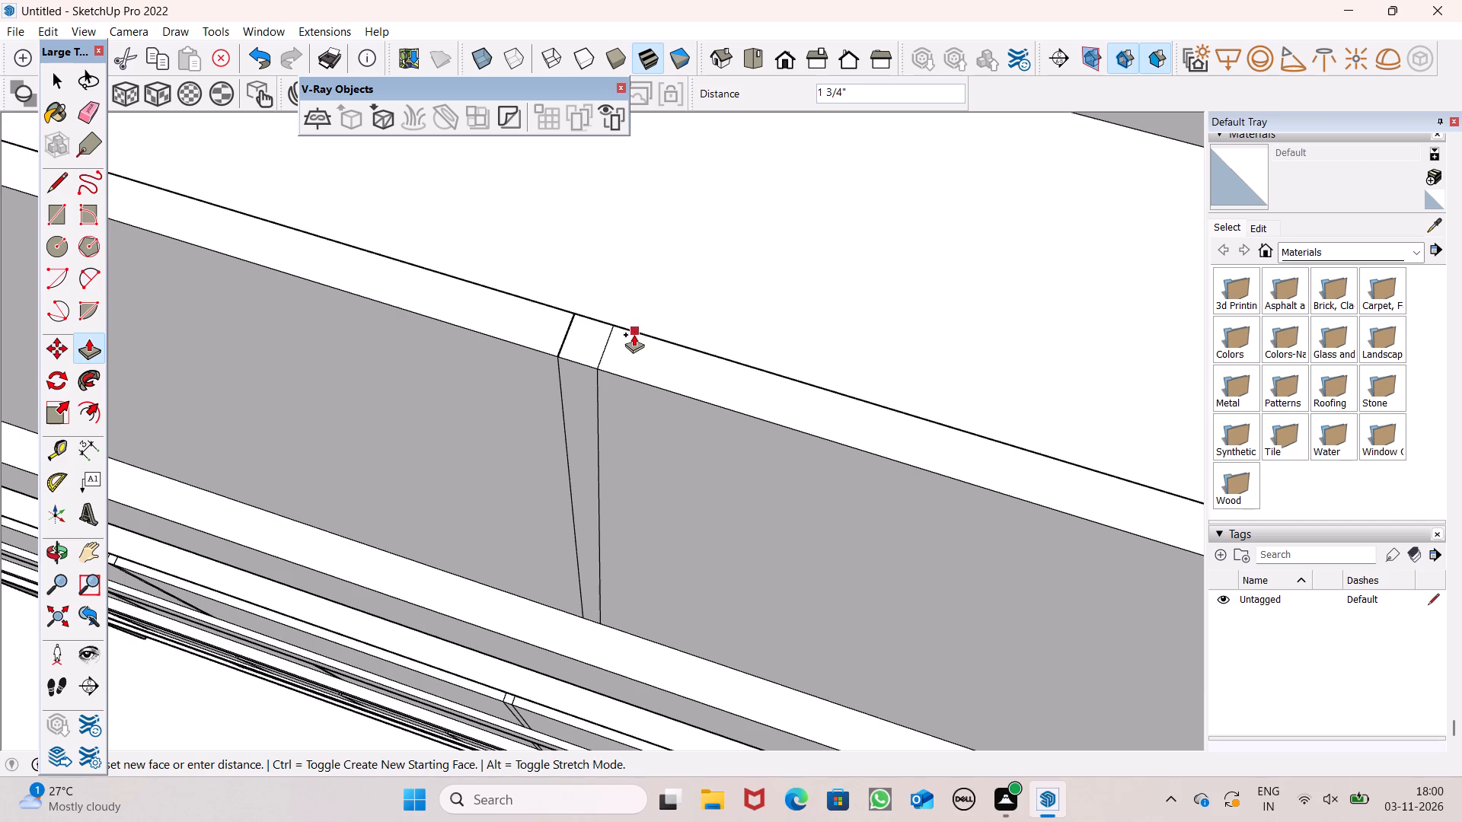
{"action": "left_click_drag", "start_coordinate": [634, 334], "coordinate": [635, 333]}
Push the fourth narrow strip from the left corner on the same parapet's front face inward 1 3/4".
{"action": "scroll", "coordinate": [611, 258], "scroll_direction": "down", "scroll_amount": 7}
{"action": "scroll", "coordinate": [542, 164], "scroll_direction": "down", "scroll_amount": 7}
{"action": "scroll", "coordinate": [528, 225], "scroll_direction": "down", "scroll_amount": 1}
{"action": "scroll", "coordinate": [829, 305], "scroll_direction": "up", "scroll_amount": 4}
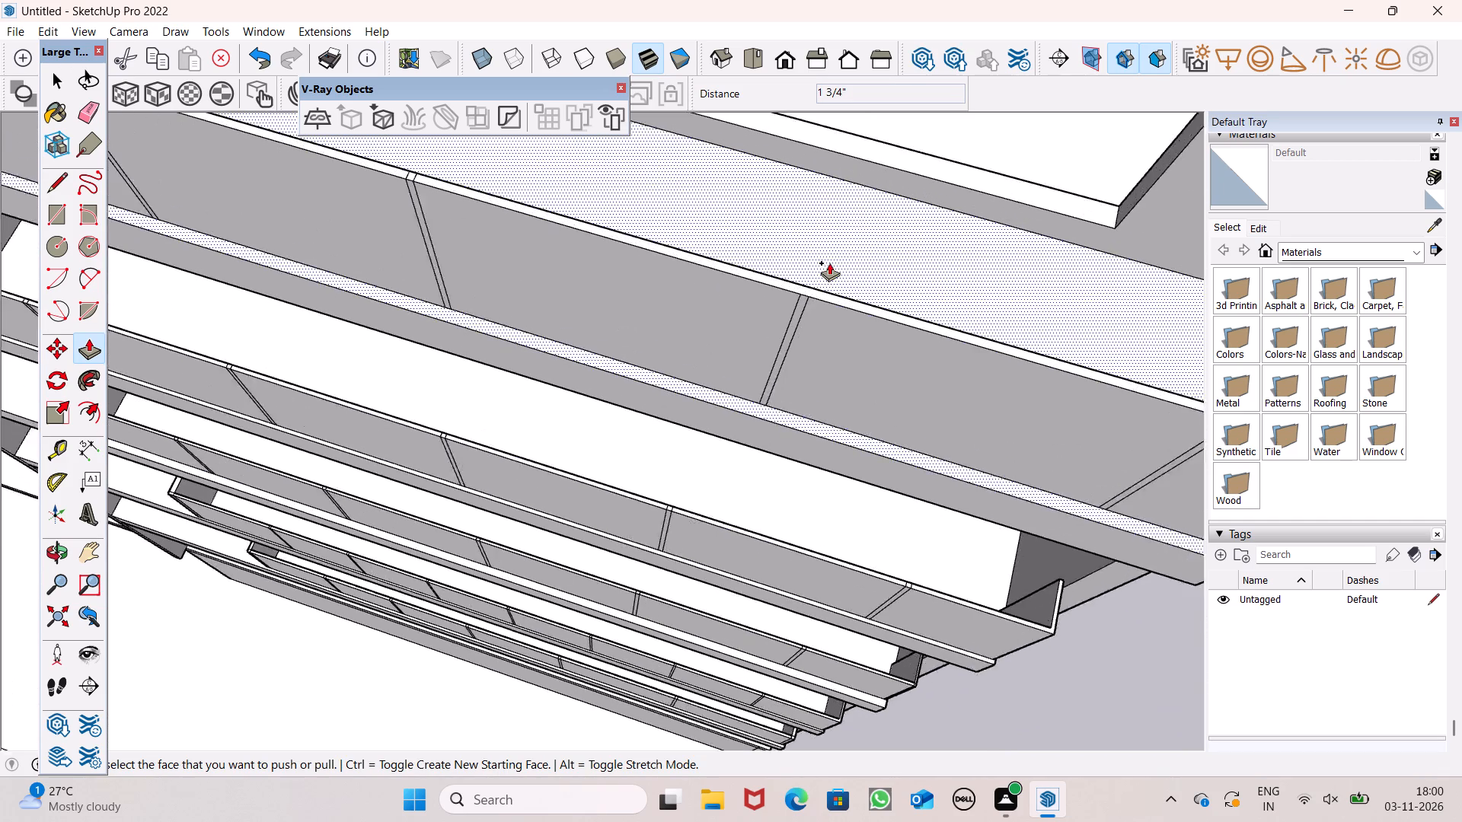
{"action": "scroll", "coordinate": [829, 263], "scroll_direction": "up", "scroll_amount": 3}
{"action": "scroll", "coordinate": [785, 330], "scroll_direction": "up", "scroll_amount": 15}
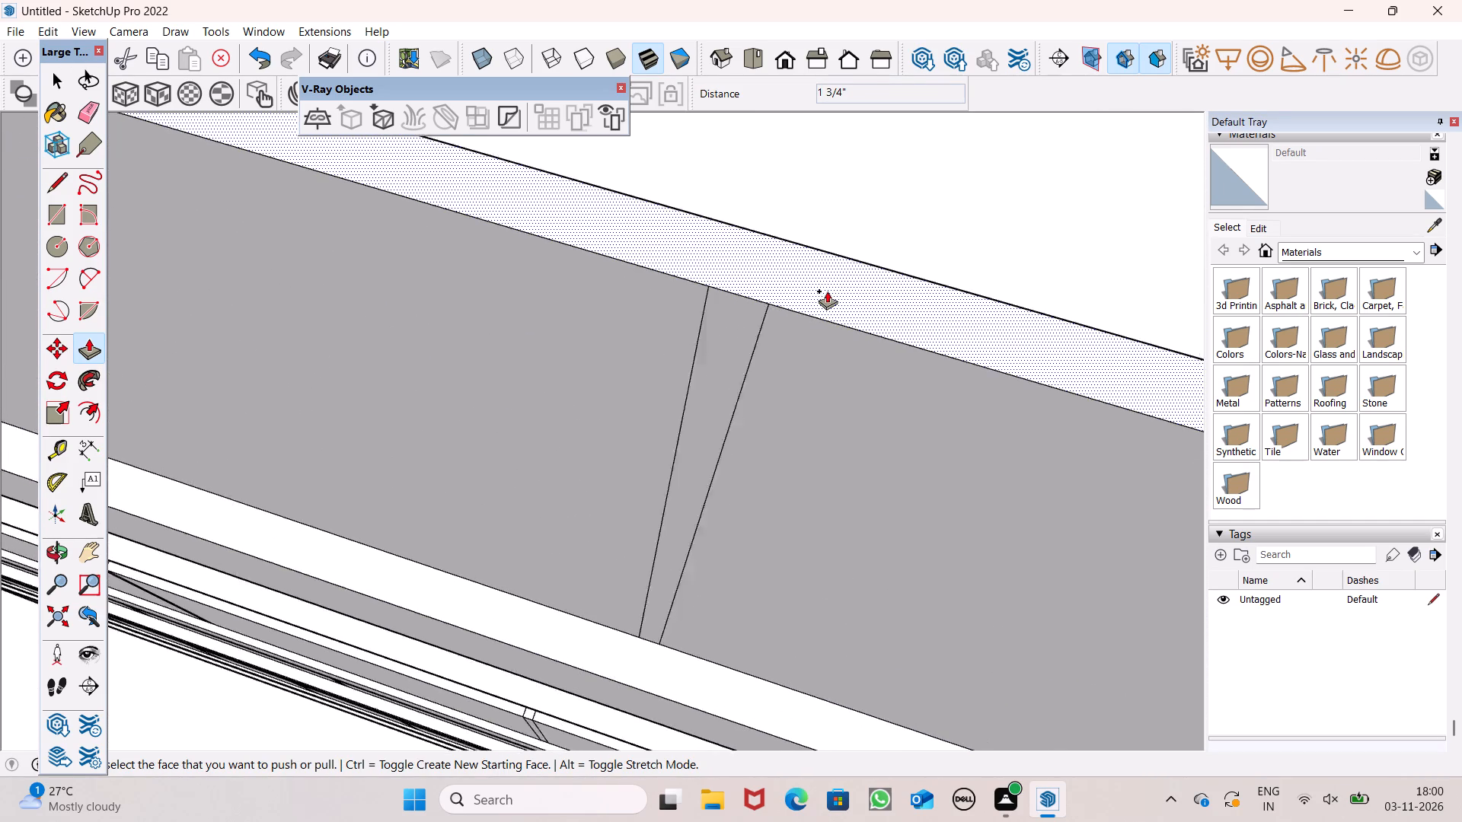
{"action": "scroll", "coordinate": [827, 291], "scroll_direction": "up", "scroll_amount": 4}
{"action": "left_click_drag", "start_coordinate": [707, 314], "coordinate": [790, 228]}
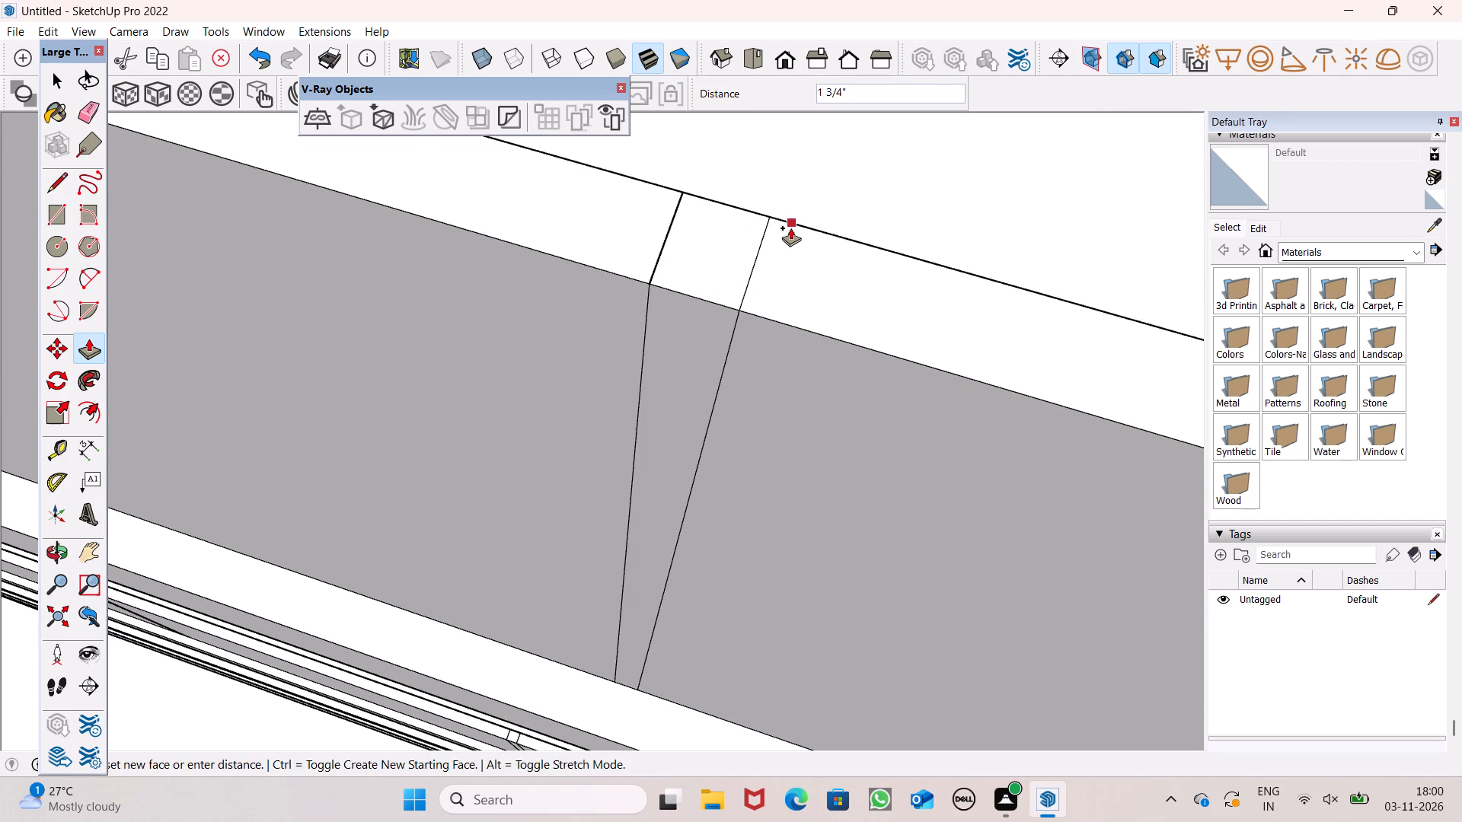
{"action": "left_click_drag", "start_coordinate": [790, 228], "coordinate": [791, 227]}
Push the last narrow strip, nearest the right corner of the same parapet, inward 1 3/4" with Push/Pull.
{"action": "scroll", "coordinate": [653, 290], "scroll_direction": "down", "scroll_amount": 6}
{"action": "scroll", "coordinate": [526, 315], "scroll_direction": "down", "scroll_amount": 19}
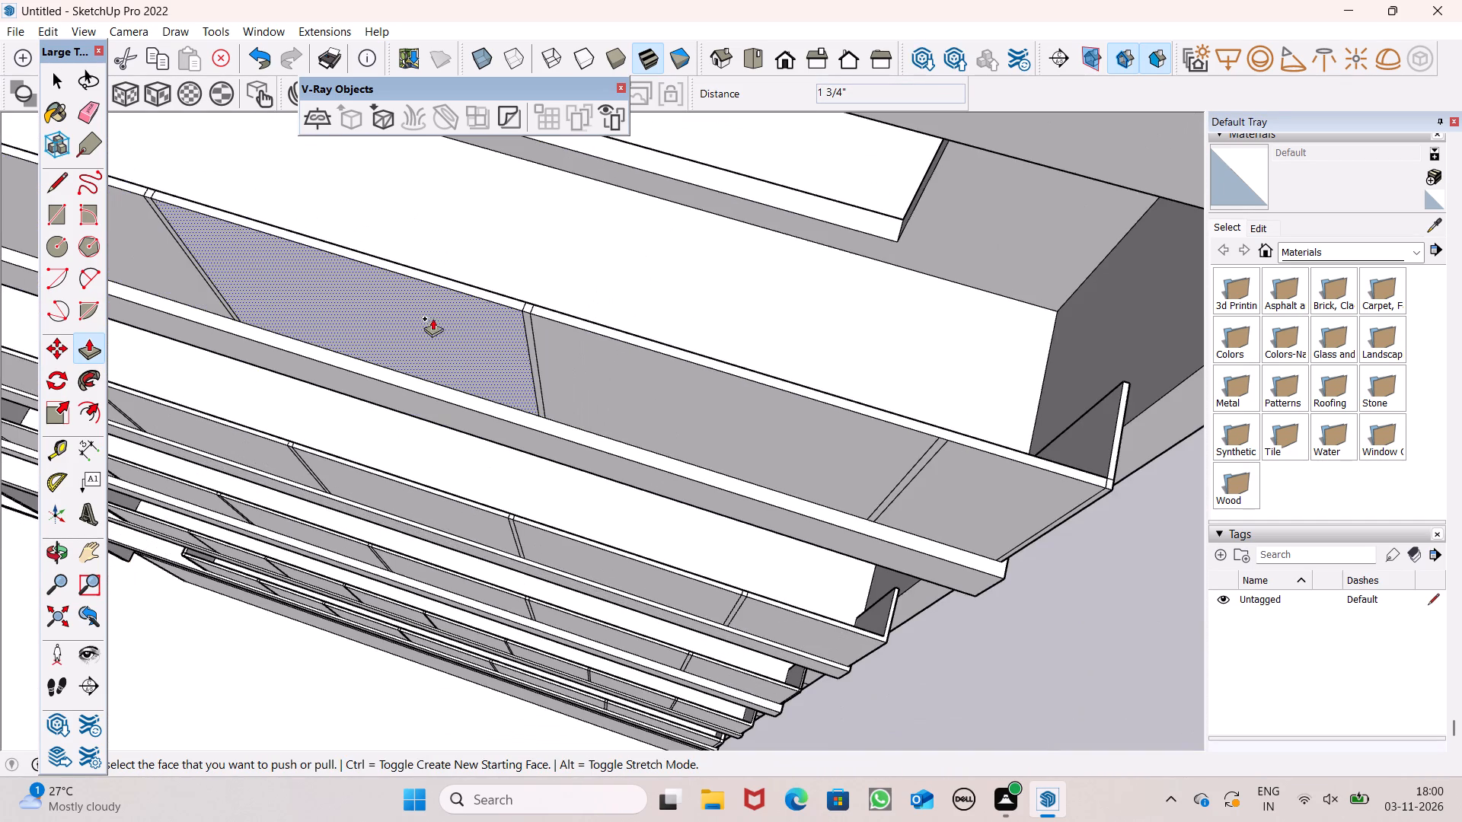
{"action": "scroll", "coordinate": [860, 399], "scroll_direction": "up", "scroll_amount": 6}
{"action": "scroll", "coordinate": [1006, 416], "scroll_direction": "up", "scroll_amount": 3}
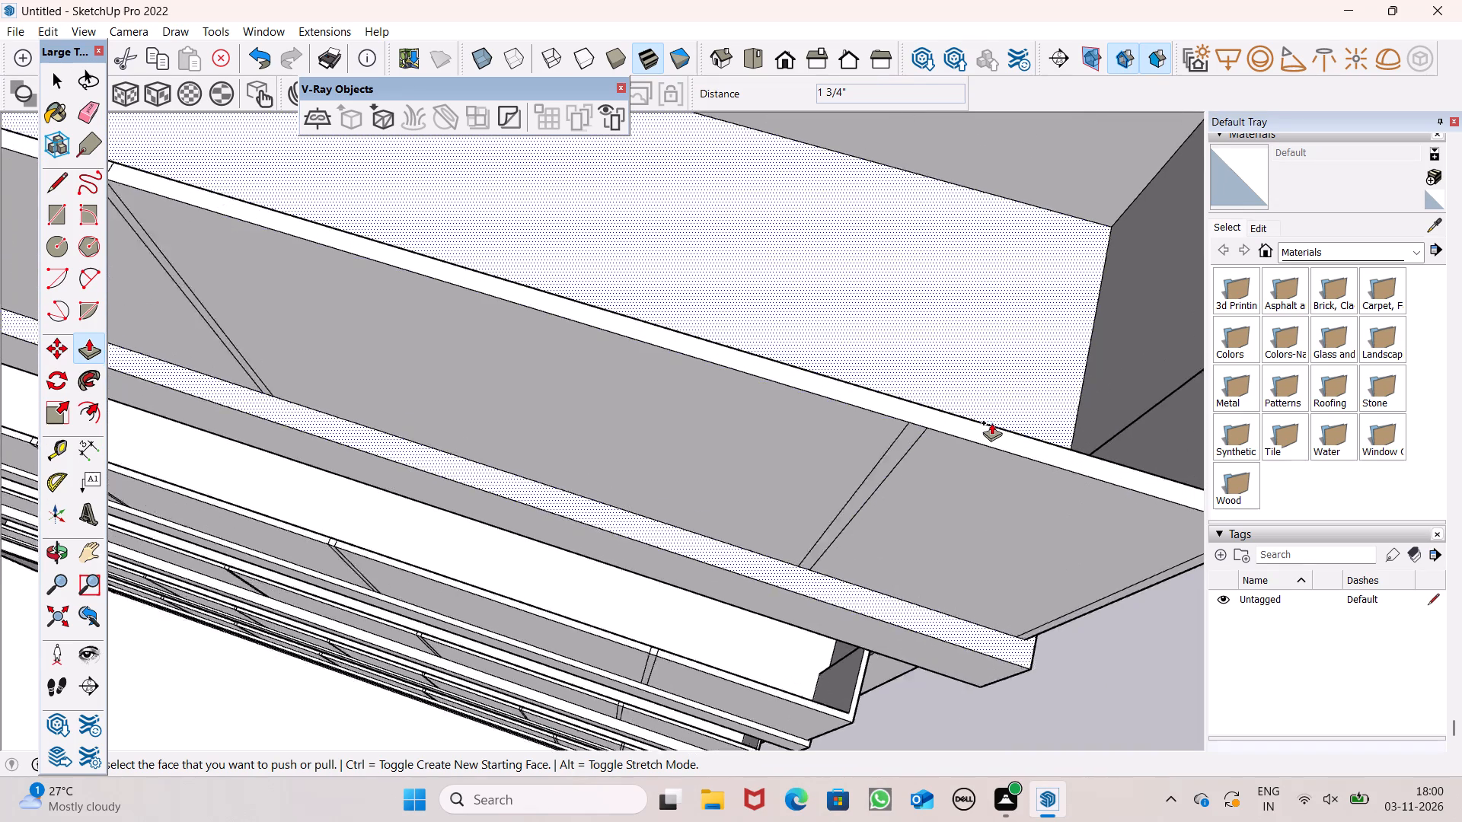
{"action": "scroll", "coordinate": [991, 422], "scroll_direction": "up", "scroll_amount": 5}
{"action": "scroll", "coordinate": [775, 429], "scroll_direction": "down", "scroll_amount": 3}
{"action": "left_click_drag", "start_coordinate": [644, 441], "coordinate": [670, 396]}
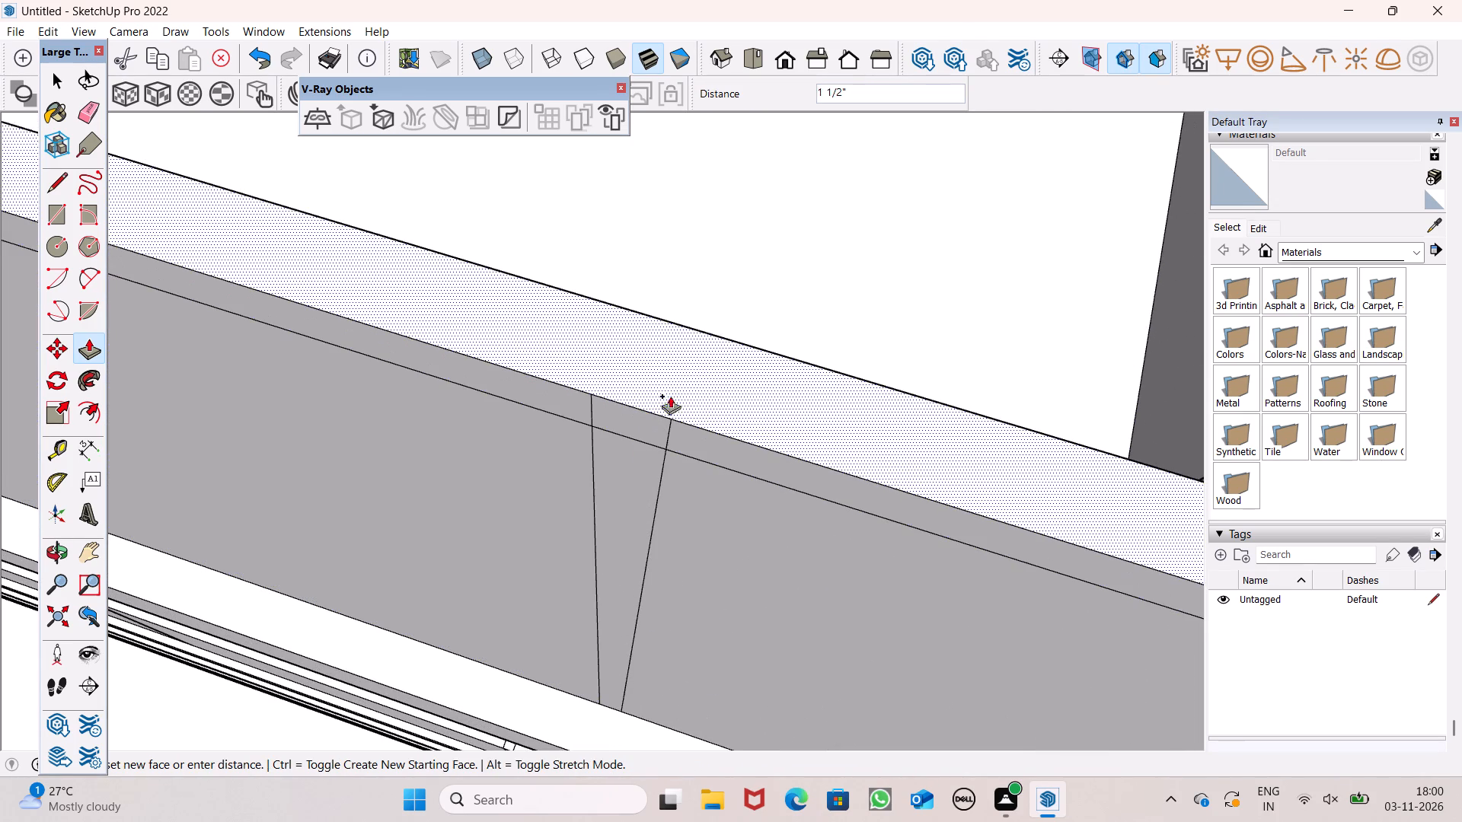
{"action": "left_click_drag", "start_coordinate": [670, 396], "coordinate": [686, 390]}
{"action": "key", "text": "ctrl+z"}
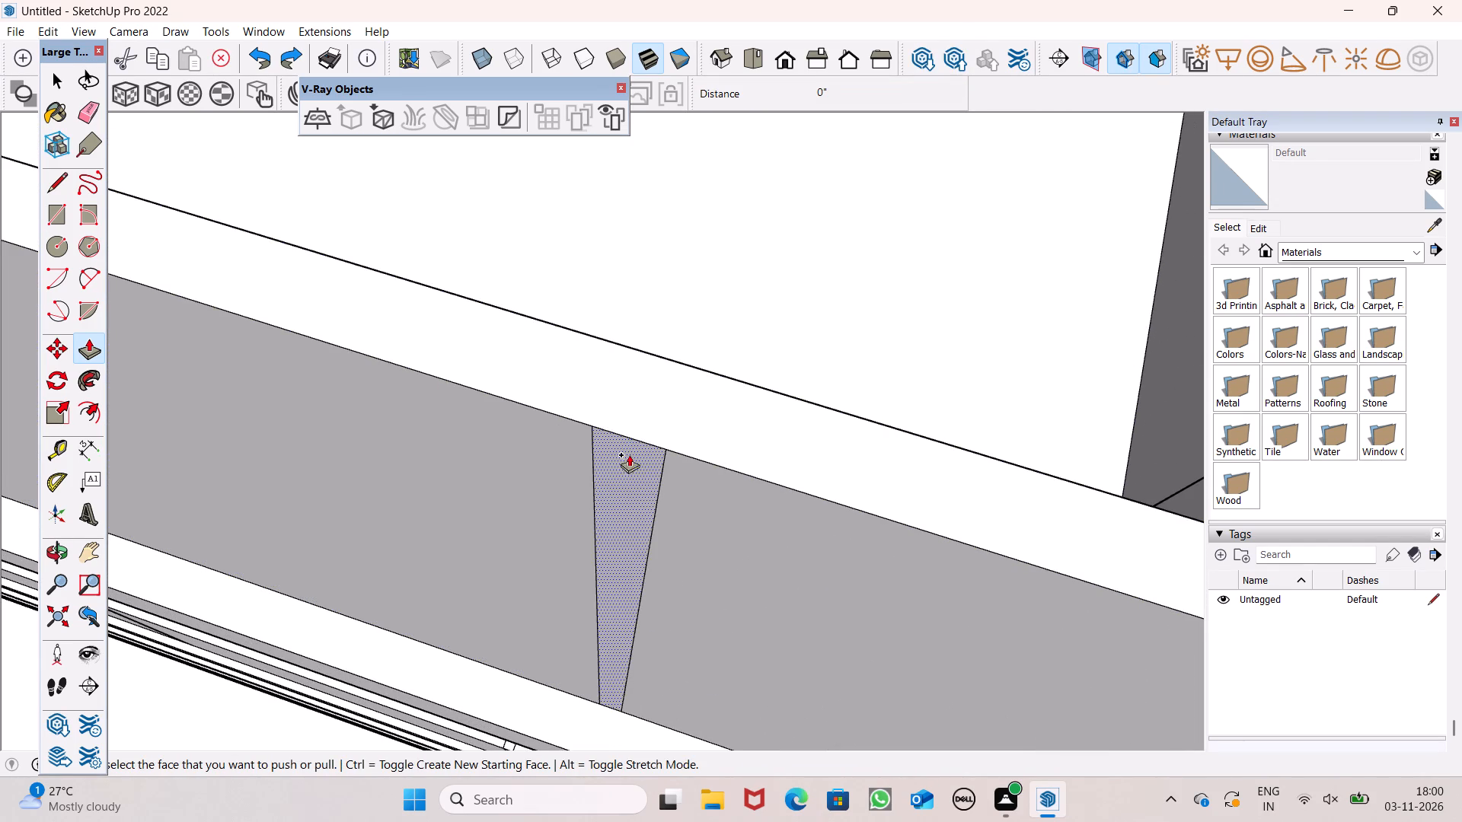
{"action": "left_click_drag", "start_coordinate": [635, 455], "coordinate": [731, 372]}
On the next front-facade parapet whose strips are still flush, push the narrow strip nearest the right corner inward 2".
{"action": "scroll", "coordinate": [726, 276], "scroll_direction": "down", "scroll_amount": 15}
{"action": "middle_click_drag", "start_coordinate": [873, 358], "coordinate": [749, 397]}
{"action": "scroll", "coordinate": [1004, 432], "scroll_direction": "down", "scroll_amount": 3}
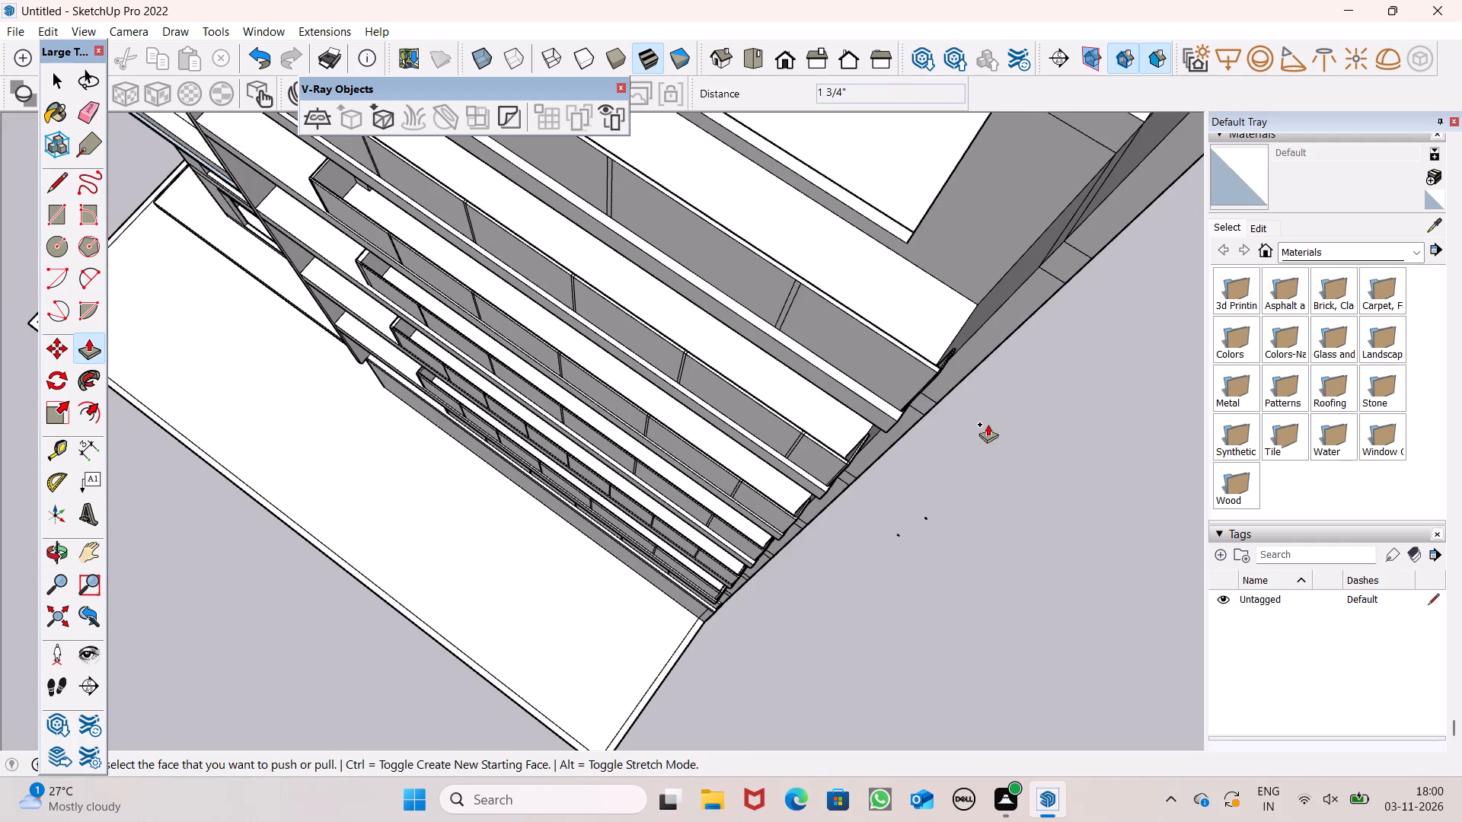
{"action": "scroll", "coordinate": [857, 340], "scroll_direction": "up", "scroll_amount": 5}
{"action": "scroll", "coordinate": [761, 238], "scroll_direction": "up", "scroll_amount": 8}
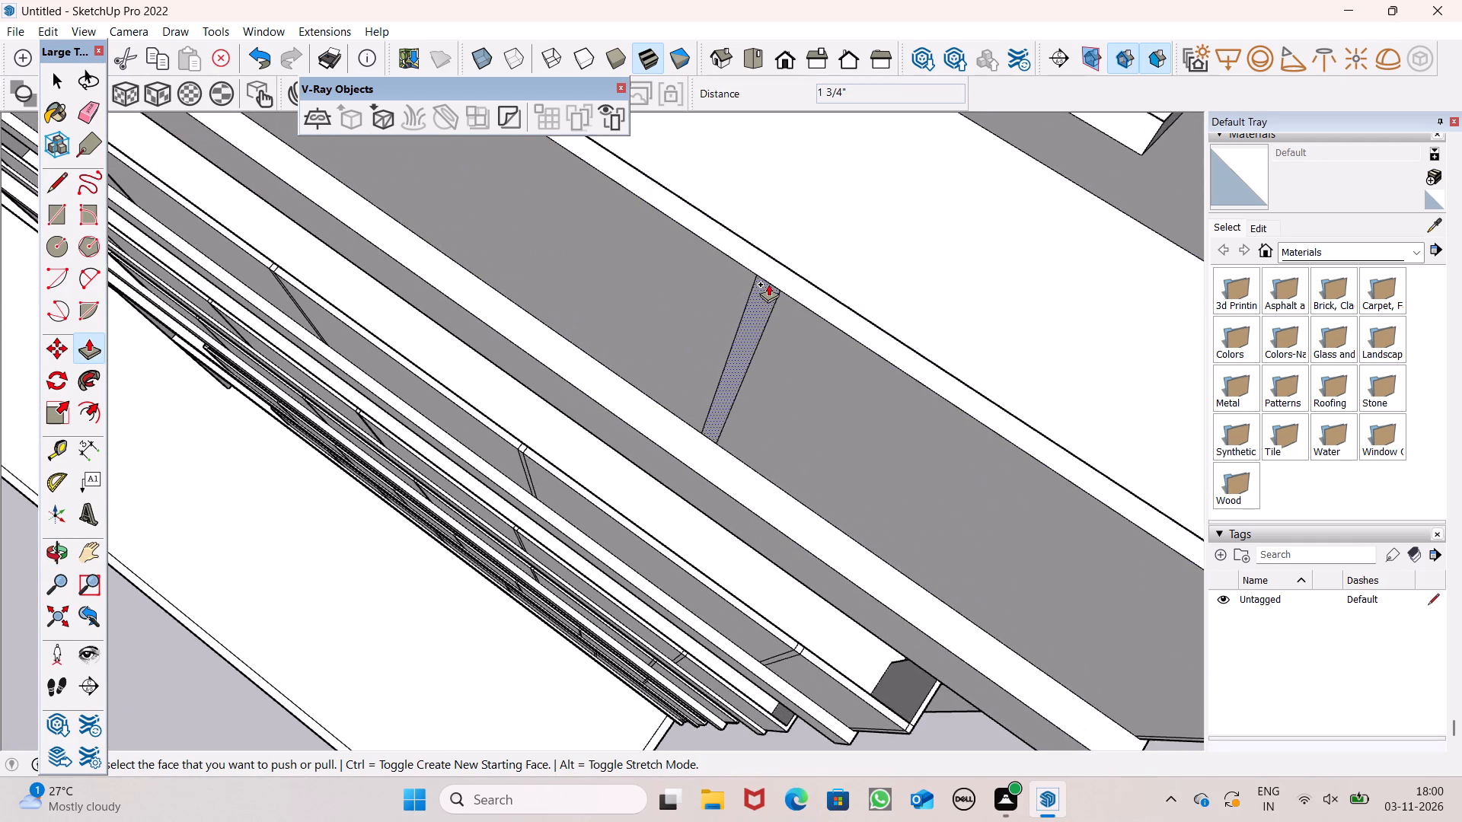
{"action": "scroll", "coordinate": [768, 284], "scroll_direction": "up", "scroll_amount": 7}
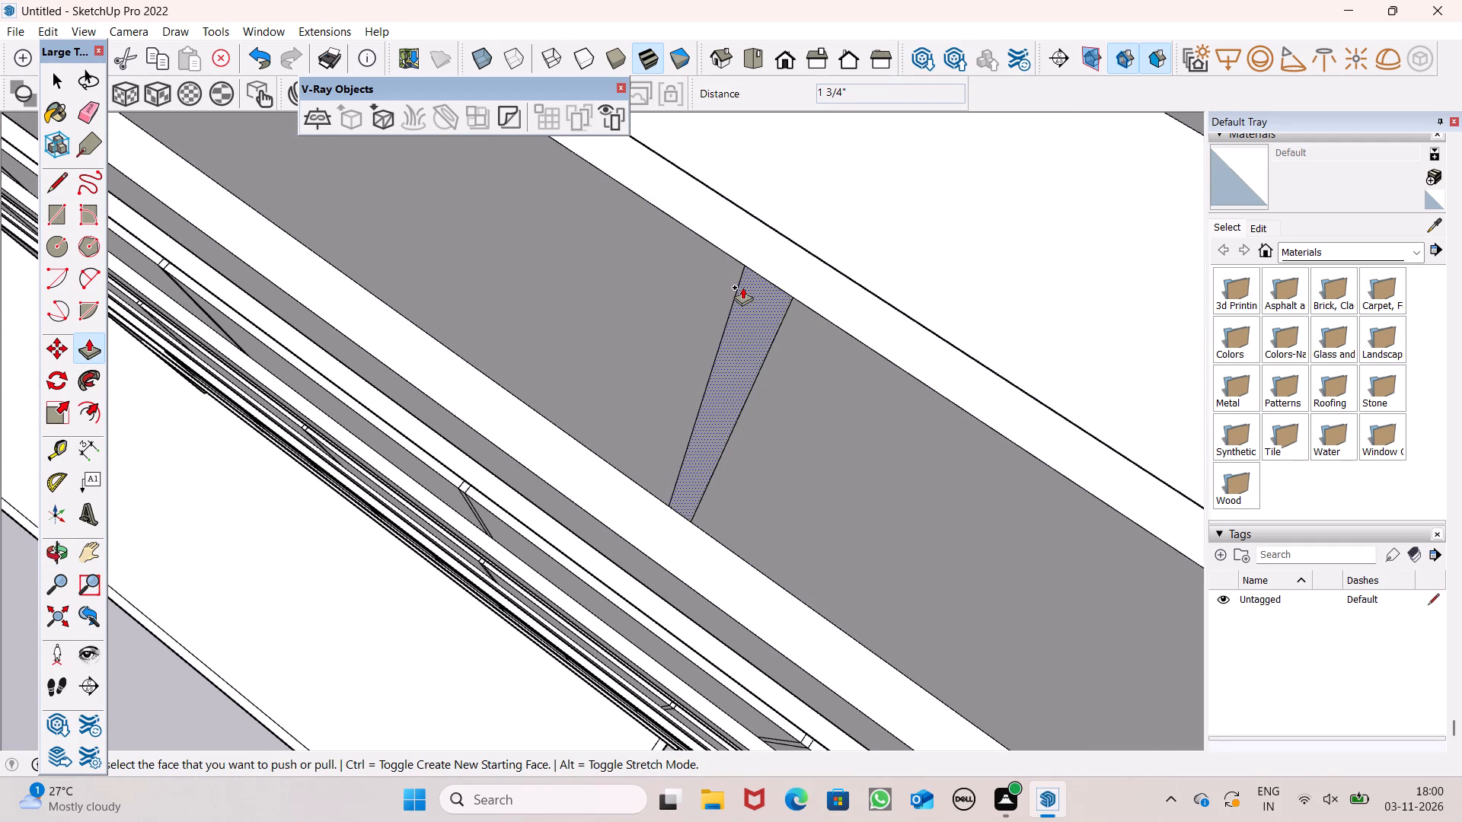
{"action": "scroll", "coordinate": [742, 287], "scroll_direction": "down", "scroll_amount": 2}
{"action": "scroll", "coordinate": [800, 263], "scroll_direction": "up", "scroll_amount": 12}
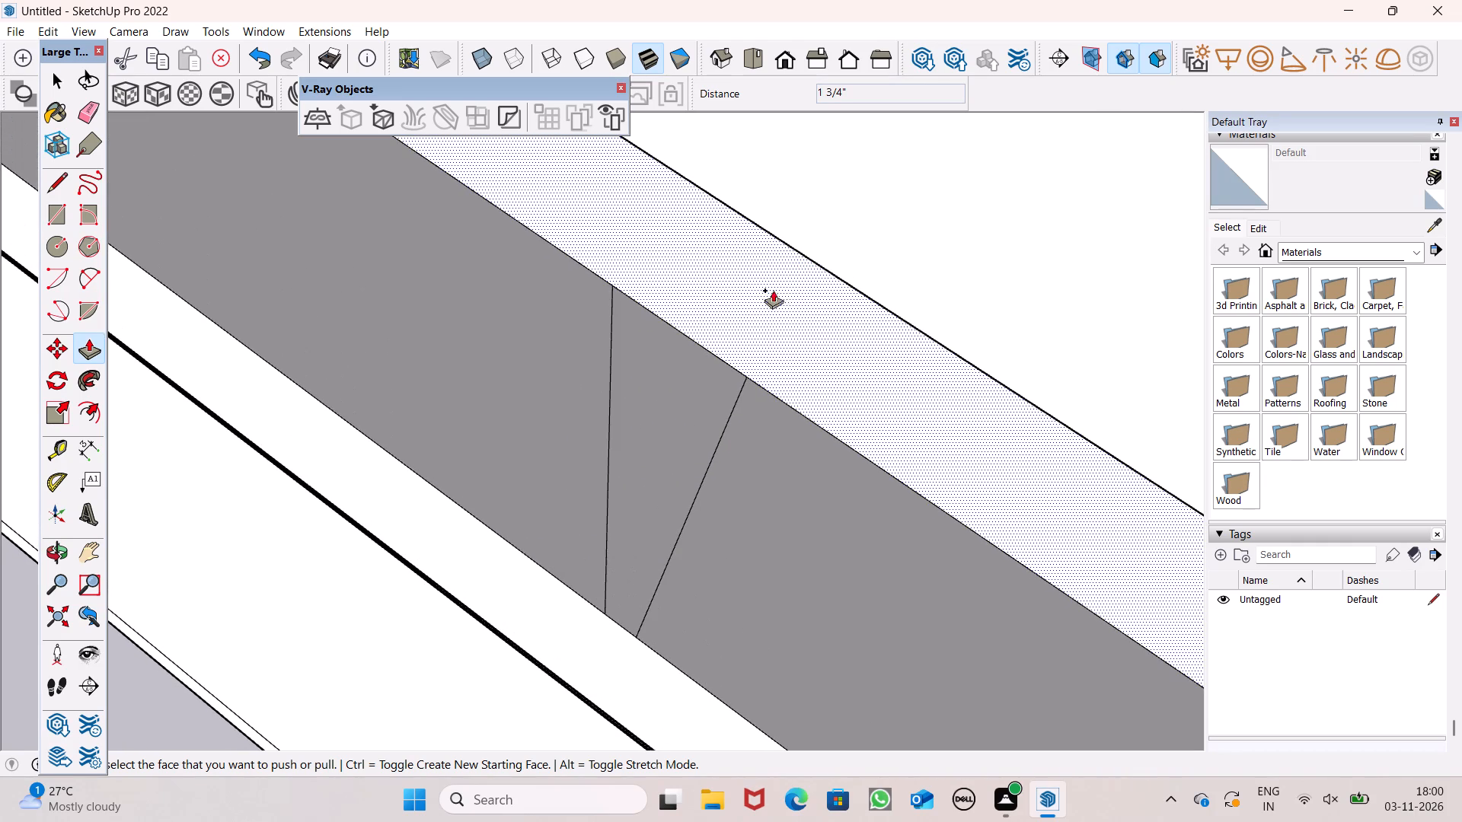
{"action": "scroll", "coordinate": [701, 357], "scroll_direction": "up", "scroll_amount": 2}
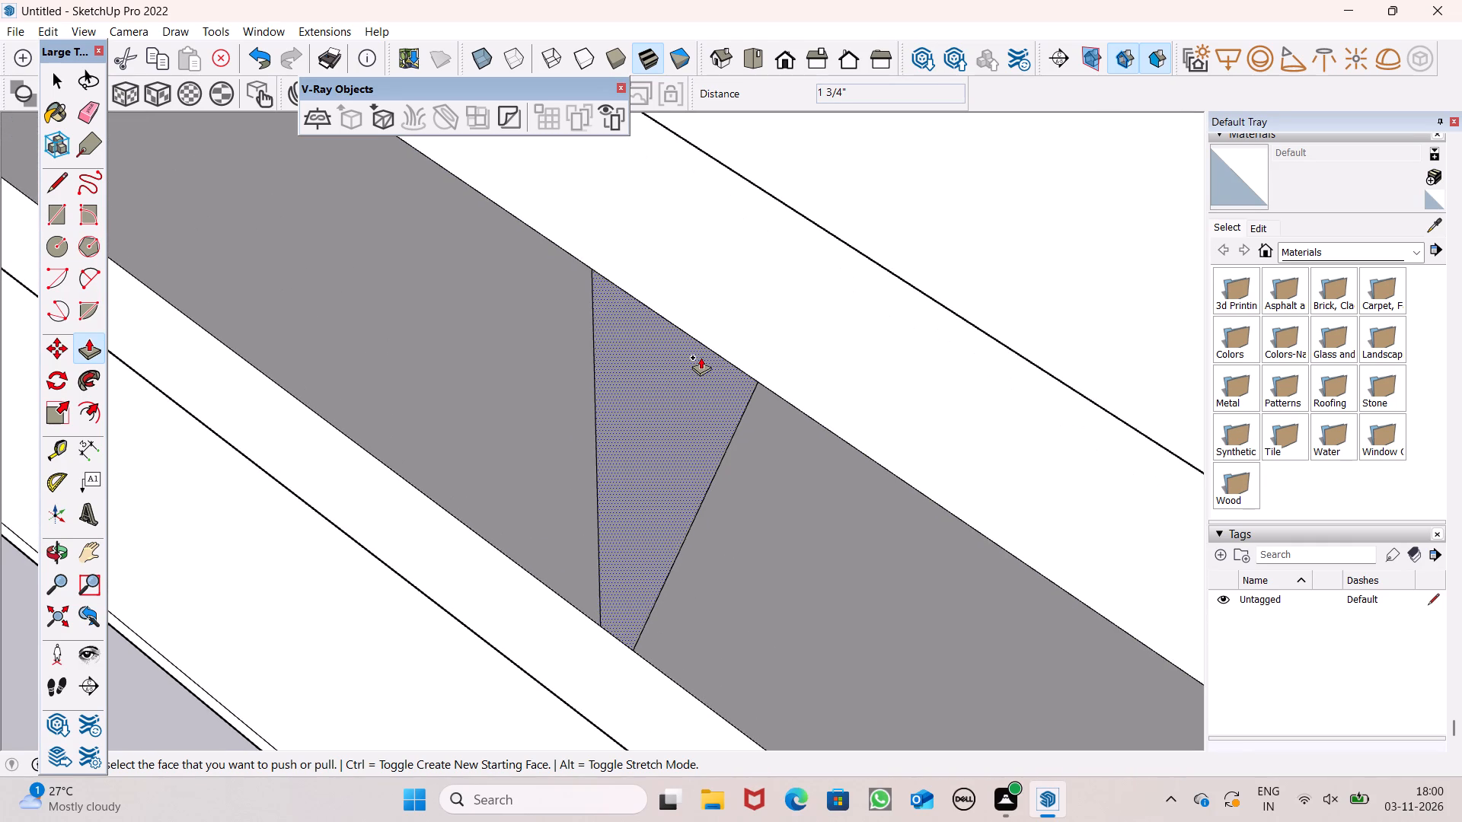
{"action": "left_click_drag", "start_coordinate": [701, 362], "coordinate": [863, 256]}
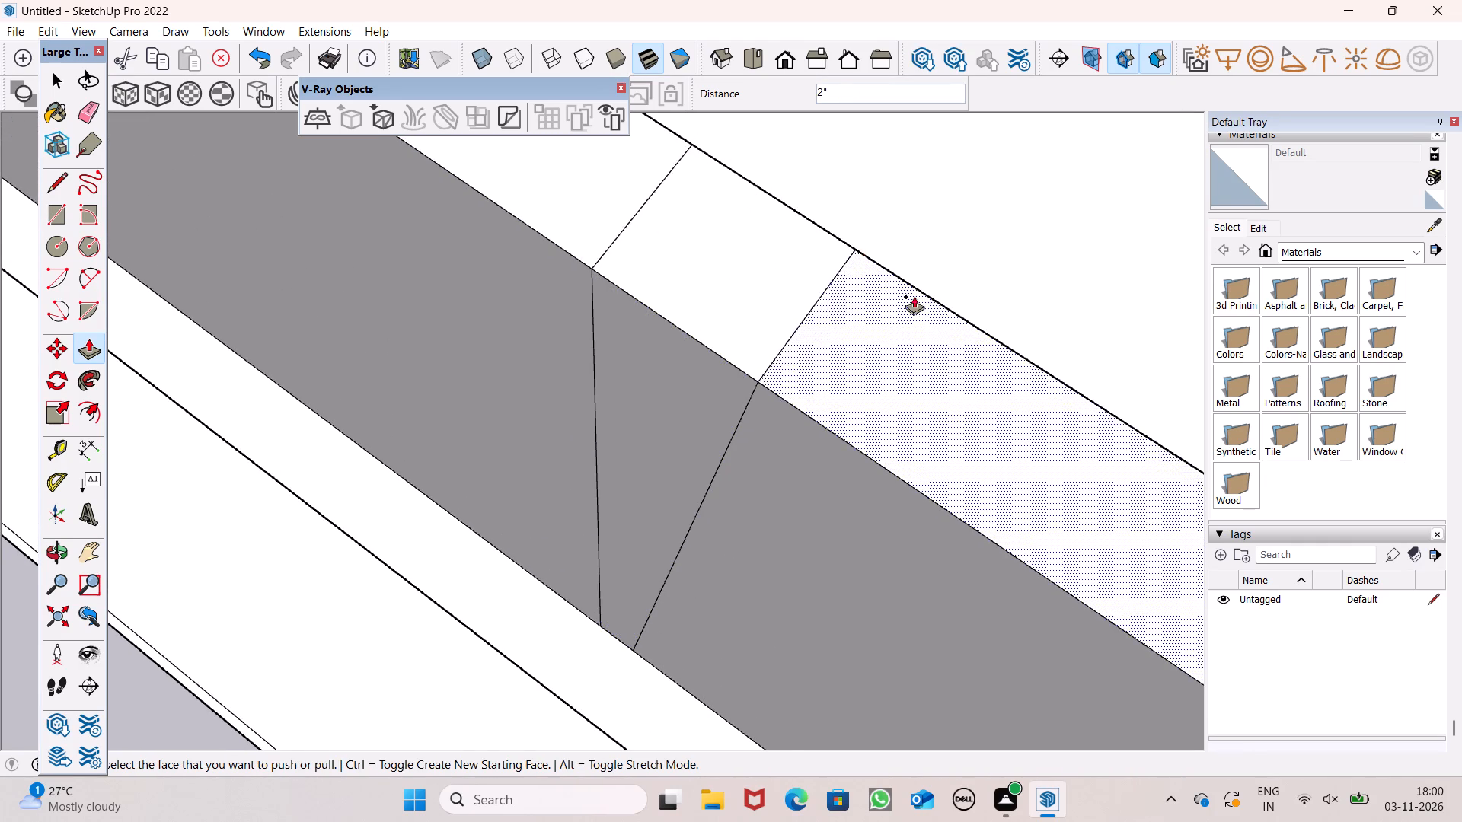
On the same front-facade parapet, push the second narrow strip from the right corner inward 2" with Push/Pull.
{"action": "scroll", "coordinate": [953, 394], "scroll_direction": "down", "scroll_amount": 2}
{"action": "scroll", "coordinate": [953, 445], "scroll_direction": "down", "scroll_amount": 20}
{"action": "scroll", "coordinate": [953, 445], "scroll_direction": "down", "scroll_amount": 5}
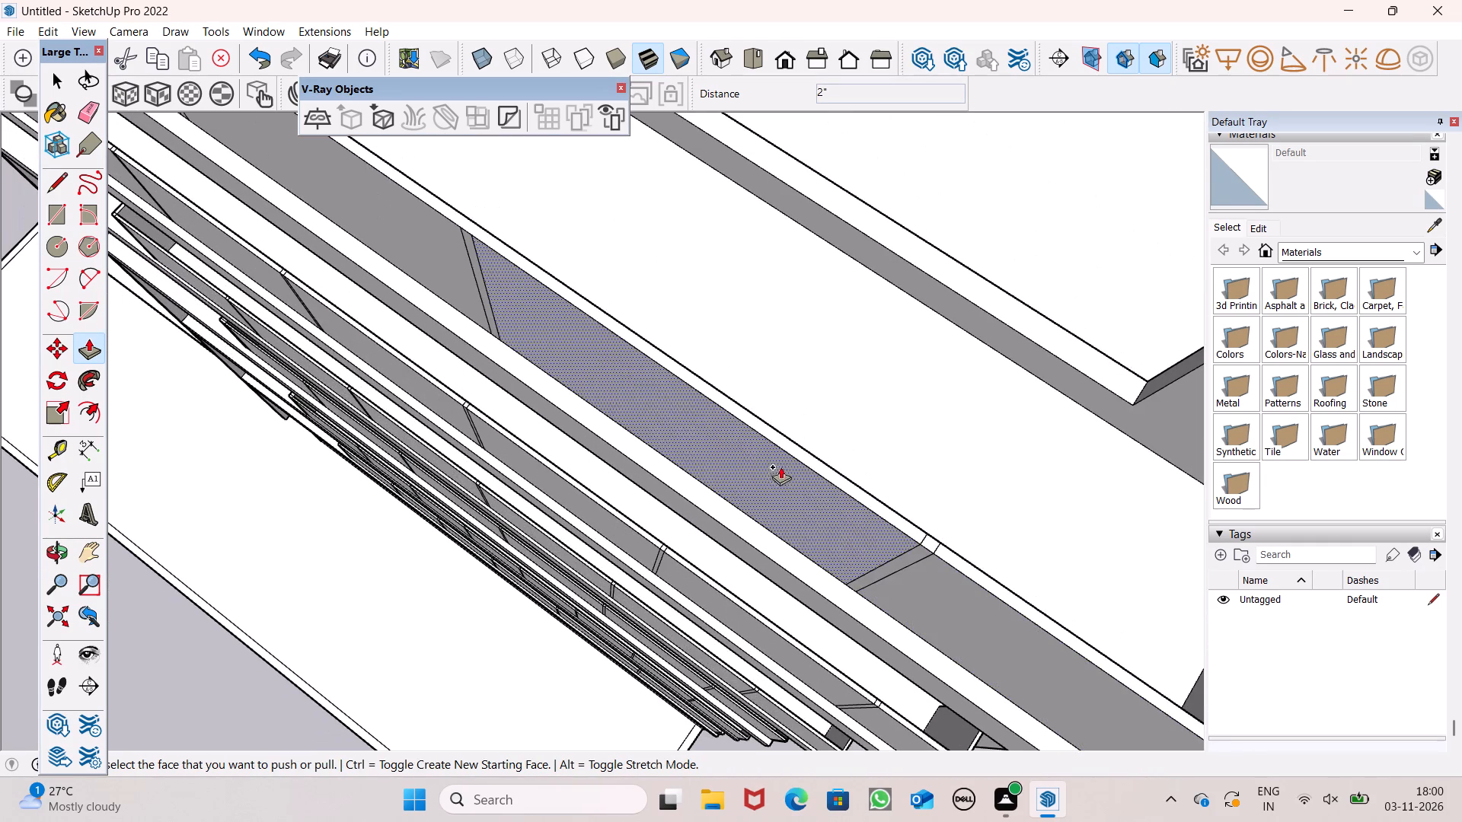
{"action": "scroll", "coordinate": [442, 196], "scroll_direction": "up", "scroll_amount": 11}
{"action": "scroll", "coordinate": [467, 278], "scroll_direction": "up", "scroll_amount": 4}
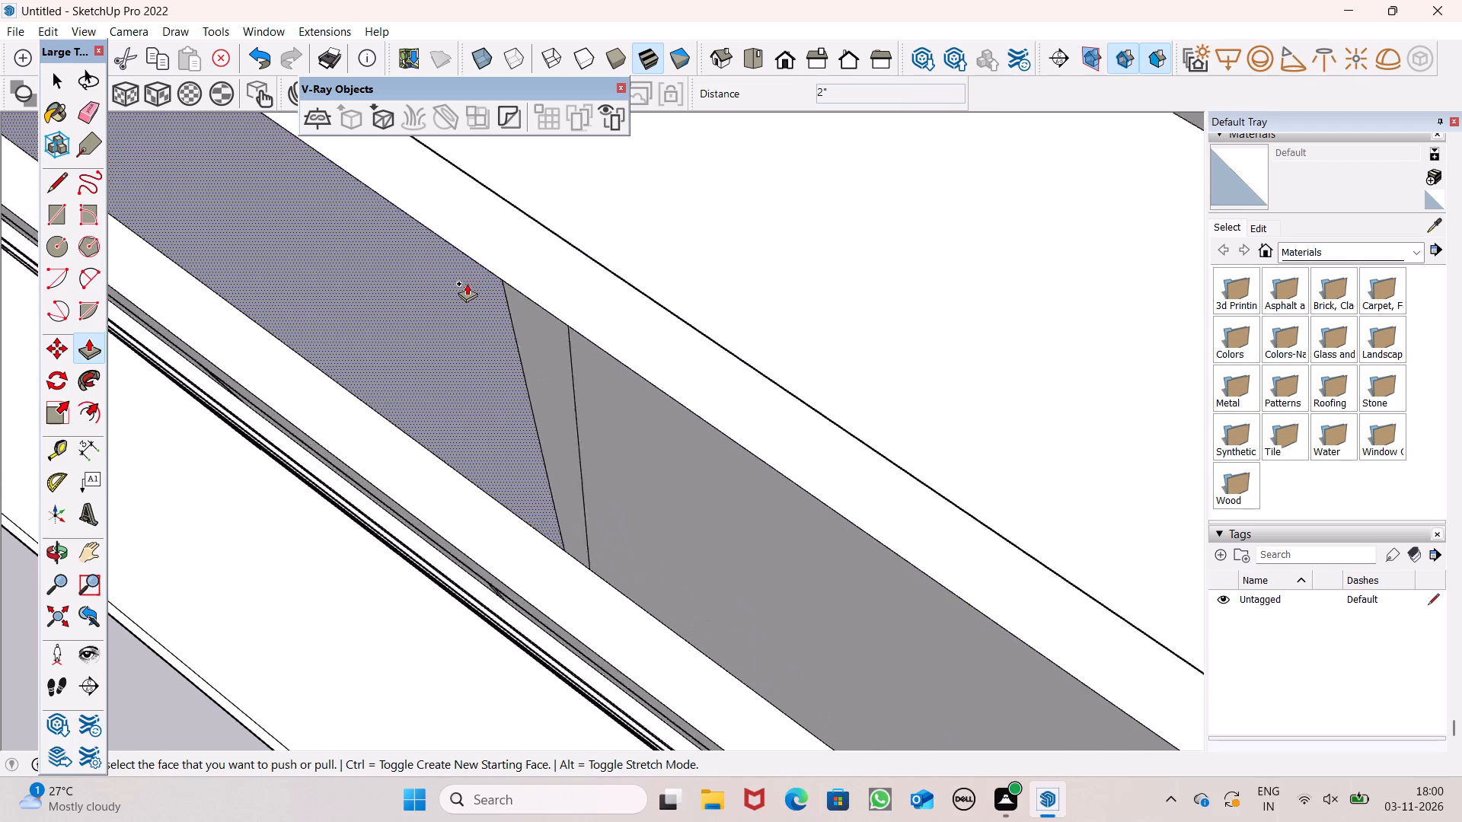
{"action": "scroll", "coordinate": [467, 283], "scroll_direction": "up", "scroll_amount": 5}
{"action": "scroll", "coordinate": [464, 194], "scroll_direction": "up", "scroll_amount": 4}
{"action": "scroll", "coordinate": [474, 244], "scroll_direction": "down", "scroll_amount": 1}
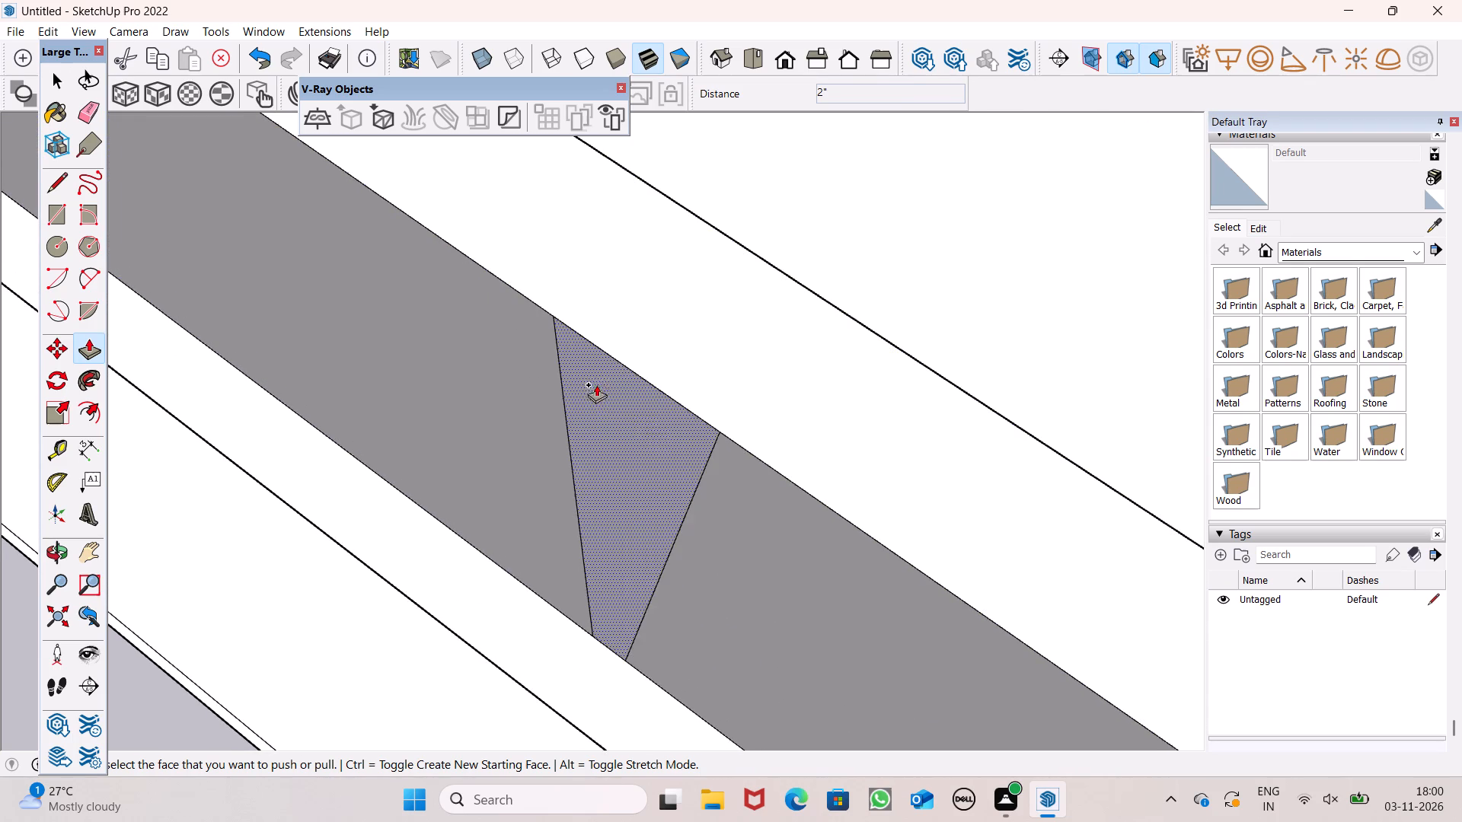
{"action": "left_click_drag", "start_coordinate": [660, 428], "coordinate": [819, 304]}
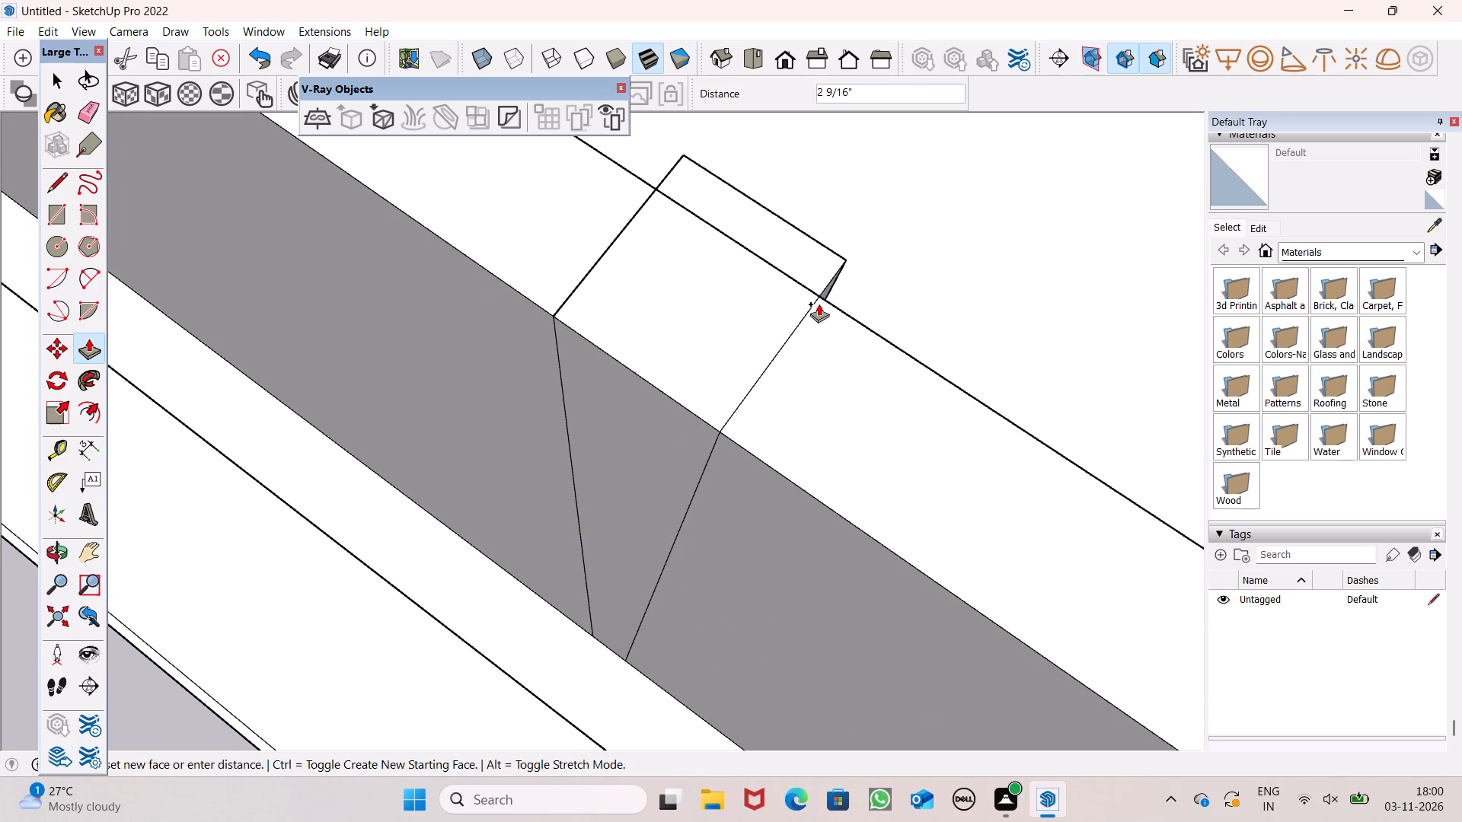
{"action": "left_click_drag", "start_coordinate": [819, 304], "coordinate": [819, 301]}
Push the third narrow strip from the right corner on the same parapet's front face inward 2".
{"action": "scroll", "coordinate": [923, 502], "scroll_direction": "down", "scroll_amount": 20}
{"action": "scroll", "coordinate": [854, 524], "scroll_direction": "down", "scroll_amount": 14}
{"action": "scroll", "coordinate": [761, 437], "scroll_direction": "down", "scroll_amount": 4}
{"action": "scroll", "coordinate": [707, 396], "scroll_direction": "up", "scroll_amount": 5}
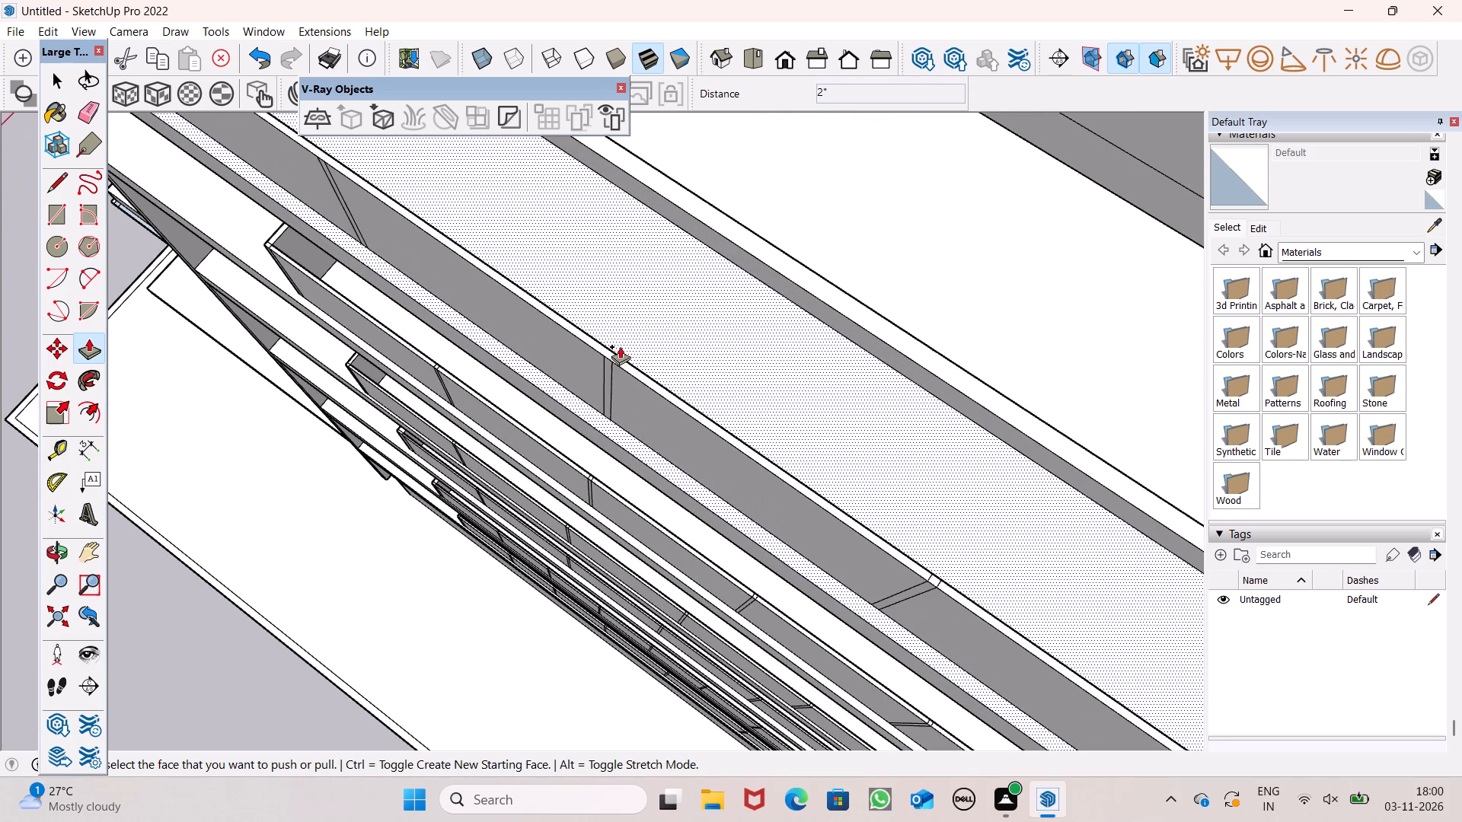
{"action": "scroll", "coordinate": [619, 346], "scroll_direction": "up", "scroll_amount": 8}
{"action": "scroll", "coordinate": [559, 378], "scroll_direction": "up", "scroll_amount": 9}
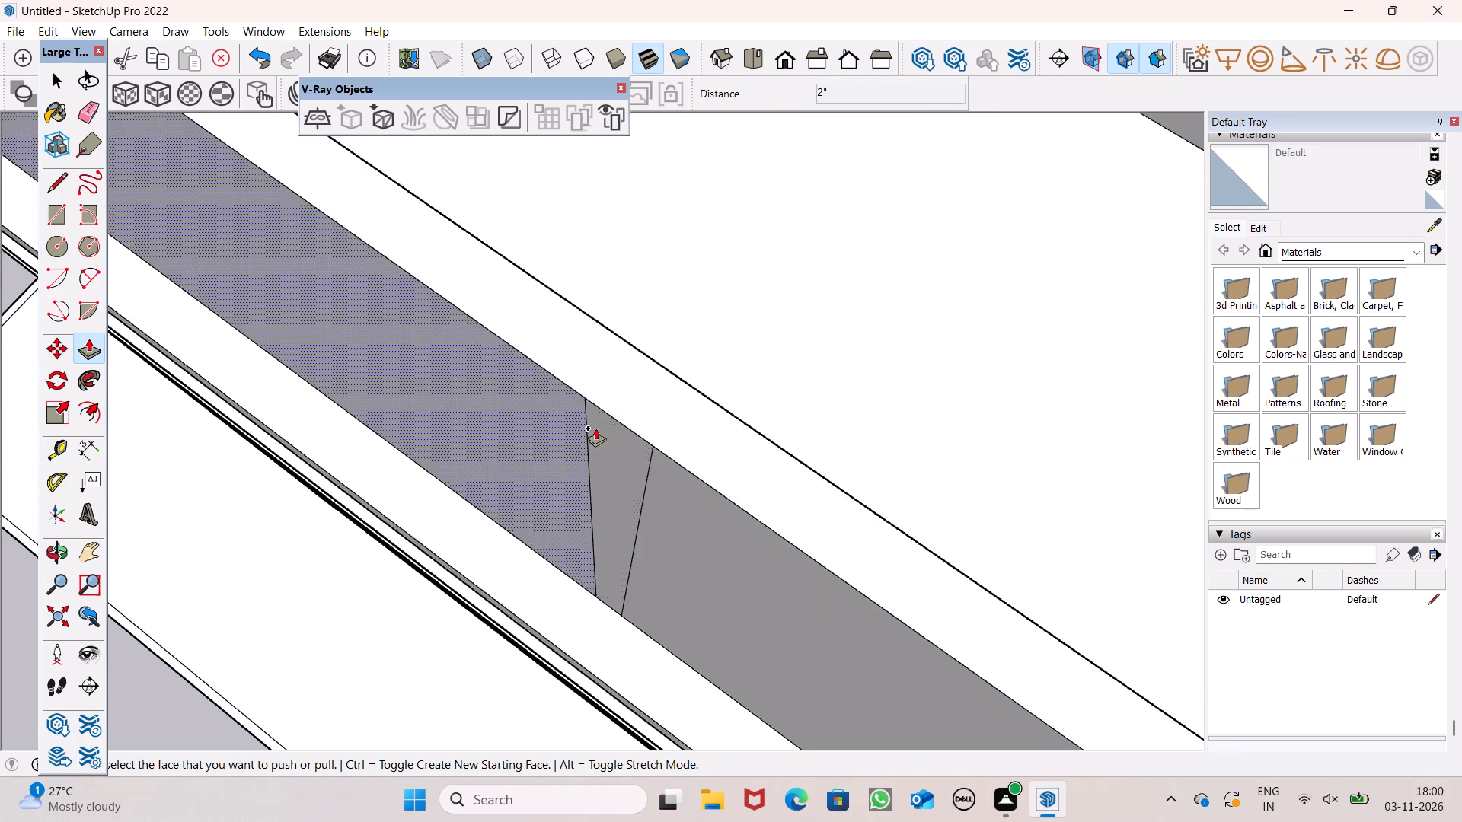
{"action": "scroll", "coordinate": [595, 428], "scroll_direction": "up", "scroll_amount": 4}
{"action": "left_click", "coordinate": [670, 444]}
{"action": "key", "text": "space"}
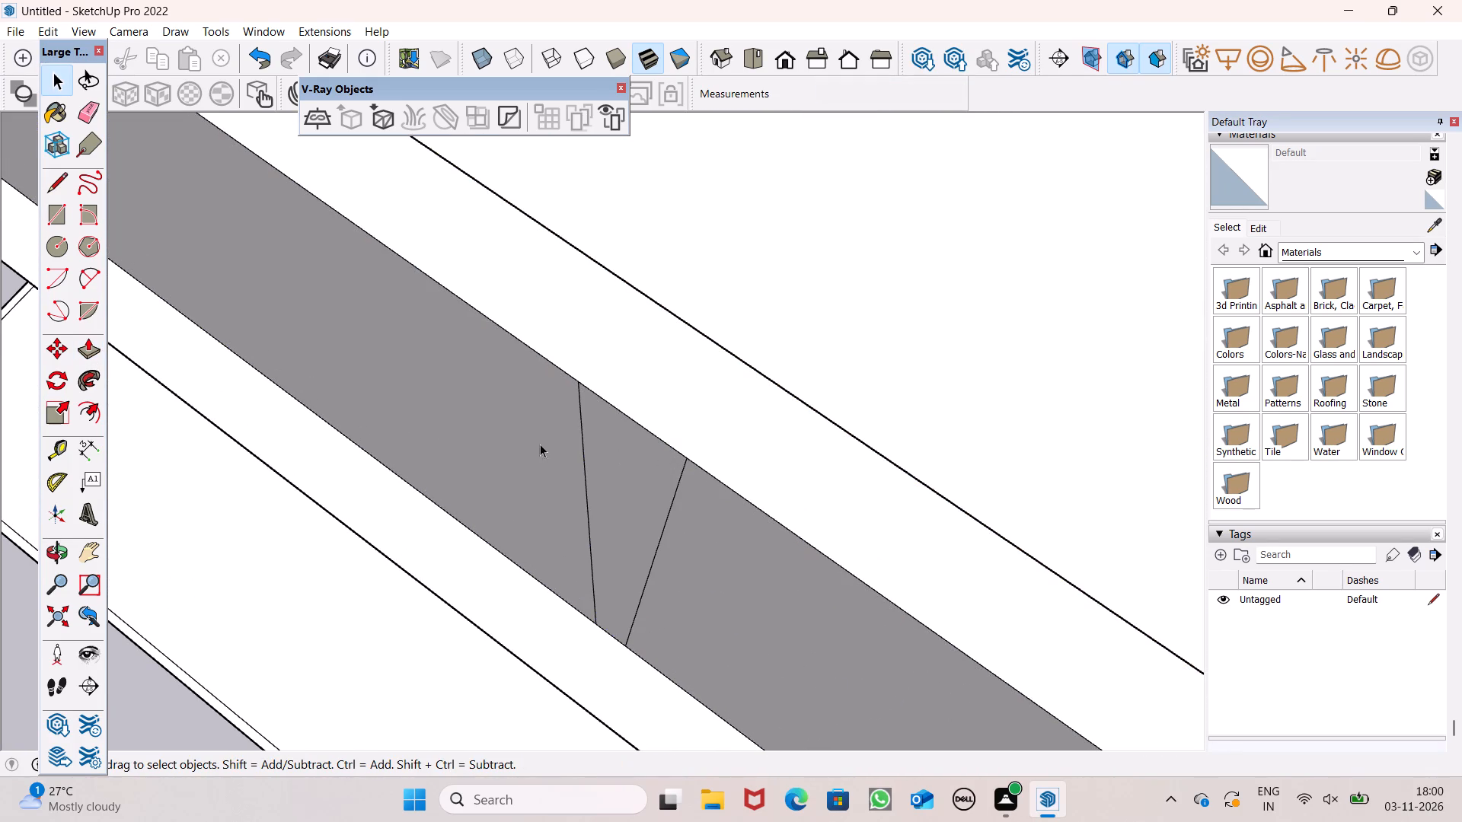
{"action": "left_click", "coordinate": [78, 352]}
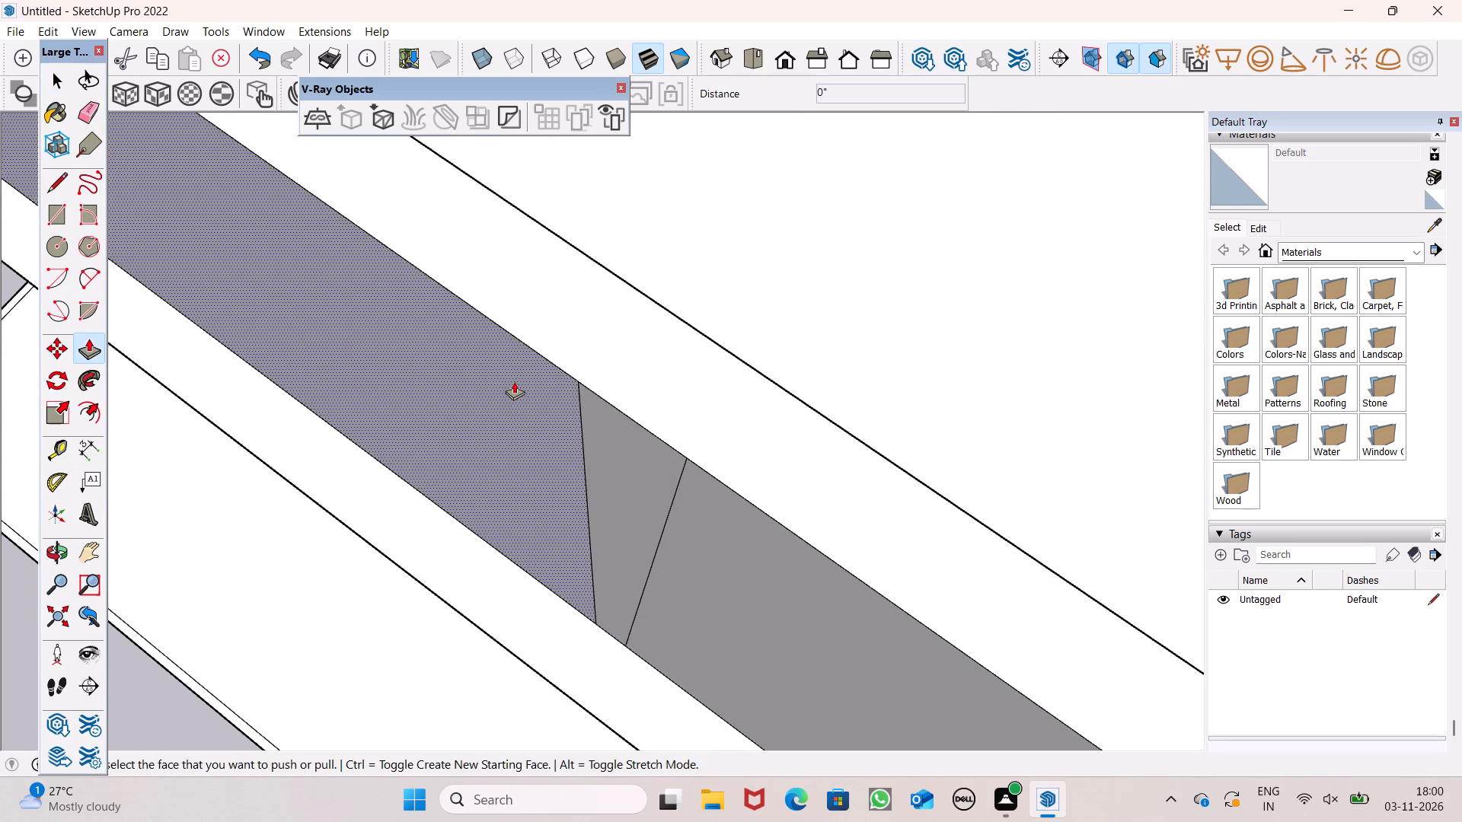
{"action": "scroll", "coordinate": [514, 381], "scroll_direction": "up", "scroll_amount": 3}
{"action": "left_click_drag", "start_coordinate": [737, 476], "coordinate": [796, 441]}
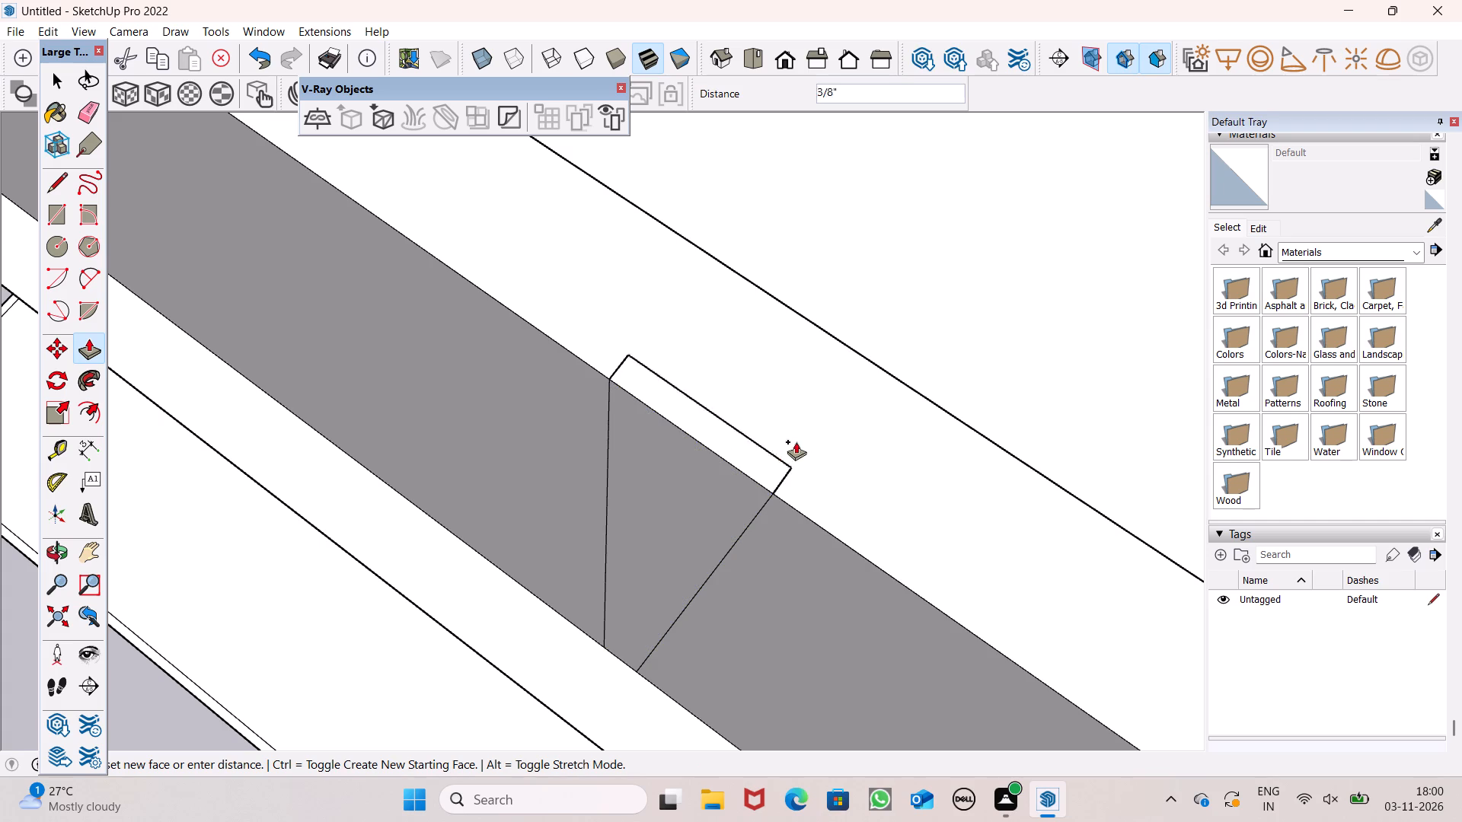
{"action": "left_click_drag", "start_coordinate": [796, 441], "coordinate": [869, 359]}
Push the remaining flush strip, nearest the left corner of the same parapet, inward 2".
{"action": "scroll", "coordinate": [930, 478], "scroll_direction": "down", "scroll_amount": 10}
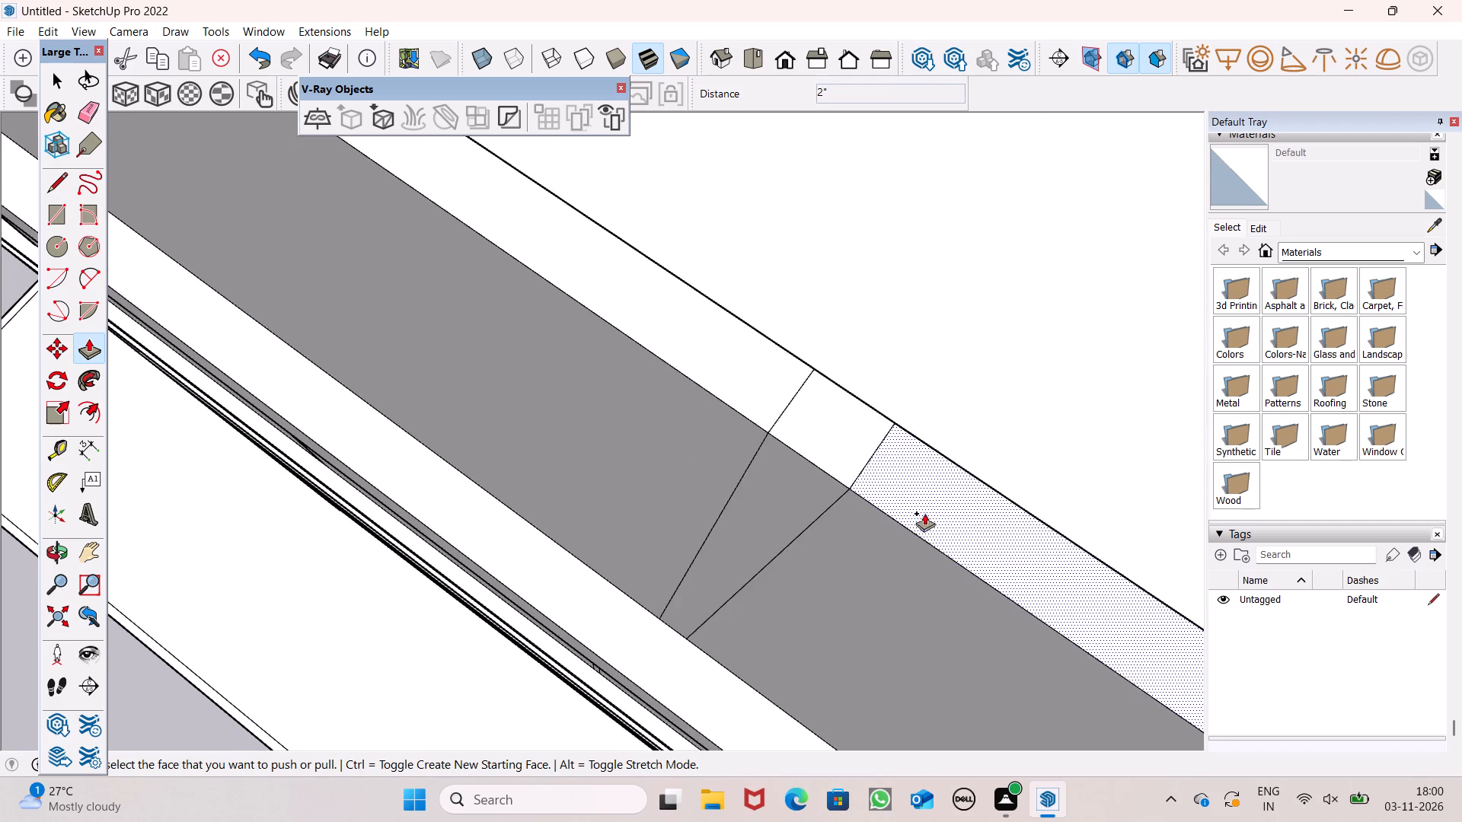
{"action": "scroll", "coordinate": [924, 513], "scroll_direction": "down", "scroll_amount": 19}
{"action": "scroll", "coordinate": [749, 422], "scroll_direction": "down", "scroll_amount": 7}
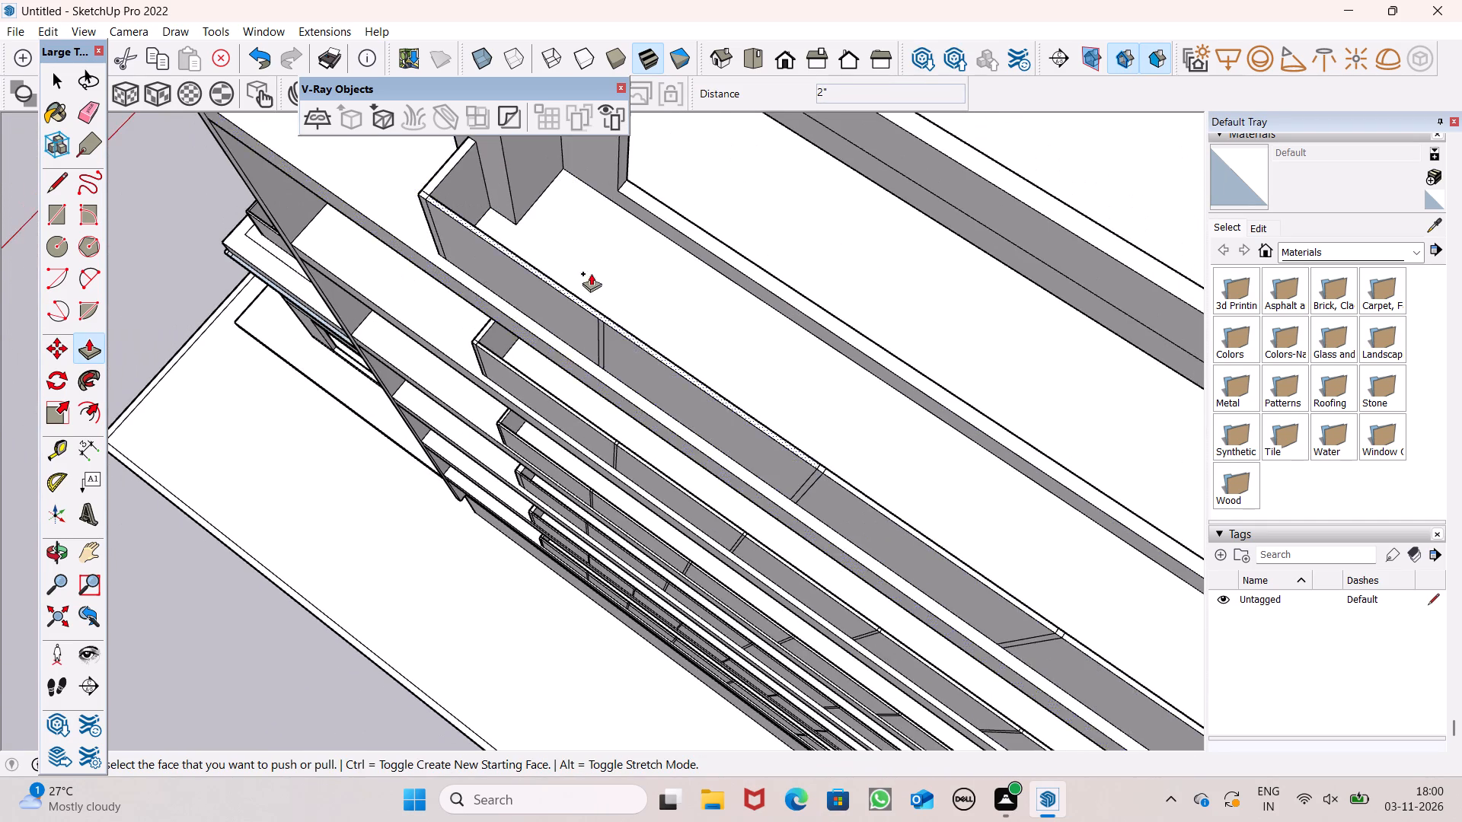
{"action": "scroll", "coordinate": [591, 273], "scroll_direction": "up", "scroll_amount": 7}
{"action": "scroll", "coordinate": [612, 378], "scroll_direction": "up", "scroll_amount": 16}
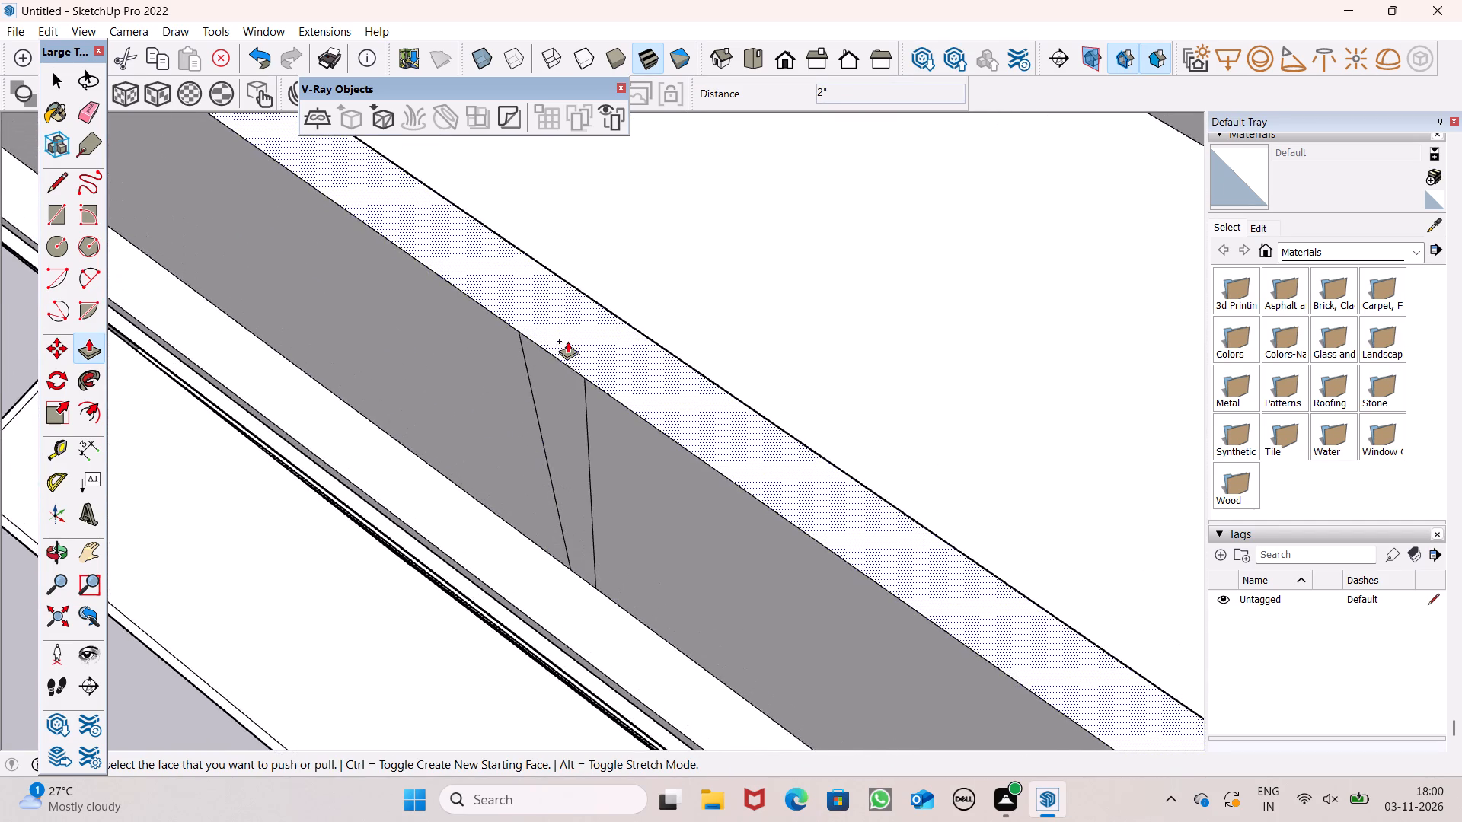
{"action": "left_click_drag", "start_coordinate": [560, 368], "coordinate": [640, 321]}
Examine the divided balcony parapets on the front facade and the projecting corner balconies from several angles.
{"action": "scroll", "coordinate": [634, 371], "scroll_direction": "down", "scroll_amount": 7}
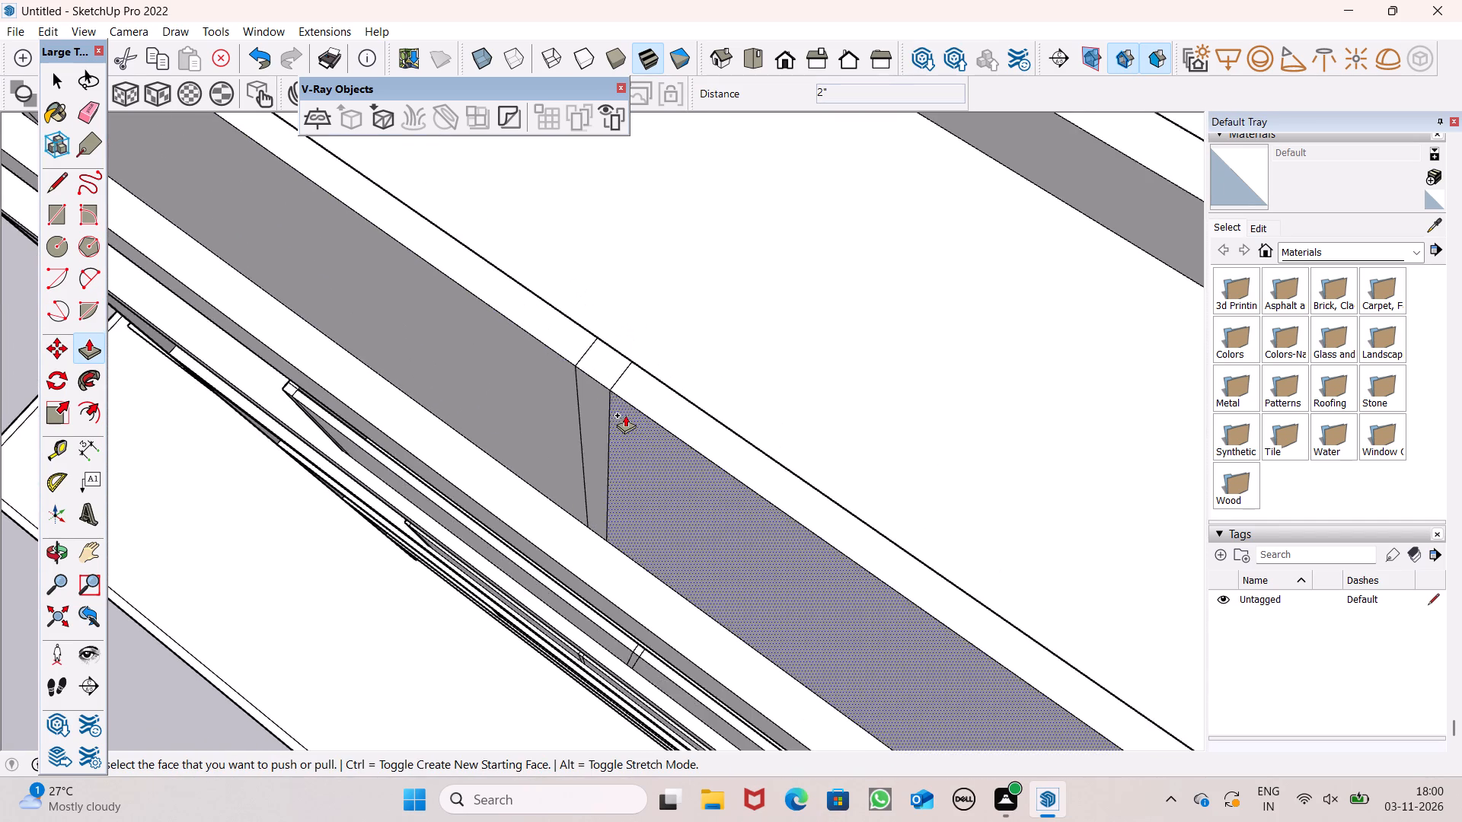
{"action": "scroll", "coordinate": [625, 415], "scroll_direction": "down", "scroll_amount": 7}
{"action": "scroll", "coordinate": [619, 387], "scroll_direction": "up", "scroll_amount": 1}
{"action": "scroll", "coordinate": [619, 387], "scroll_direction": "down", "scroll_amount": 13}
{"action": "middle_click_drag", "start_coordinate": [658, 447], "coordinate": [756, 236]}
{"action": "scroll", "coordinate": [756, 236], "scroll_direction": "up", "scroll_amount": 1}
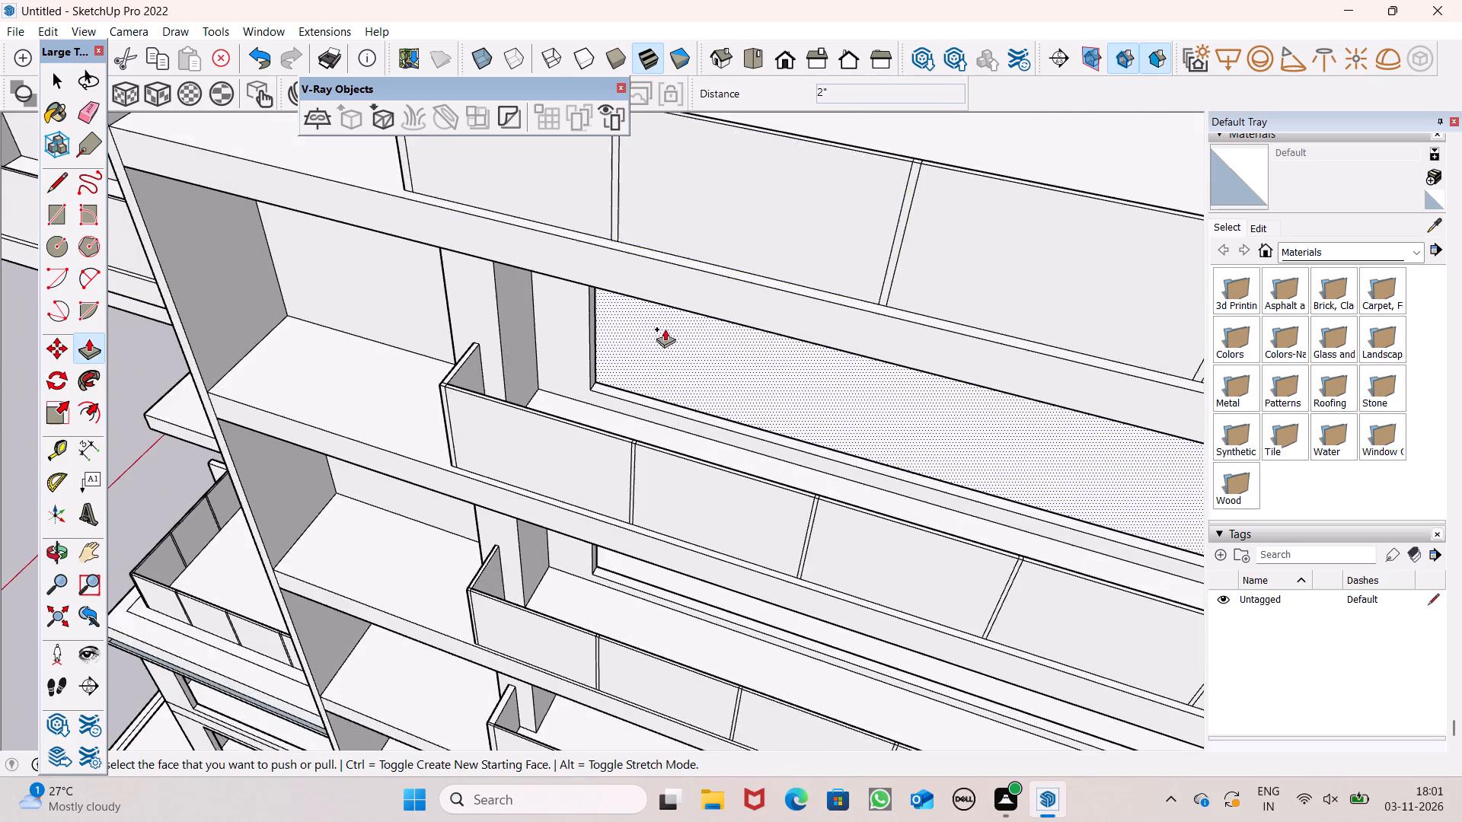
{"action": "scroll", "coordinate": [657, 347], "scroll_direction": "down", "scroll_amount": 12}
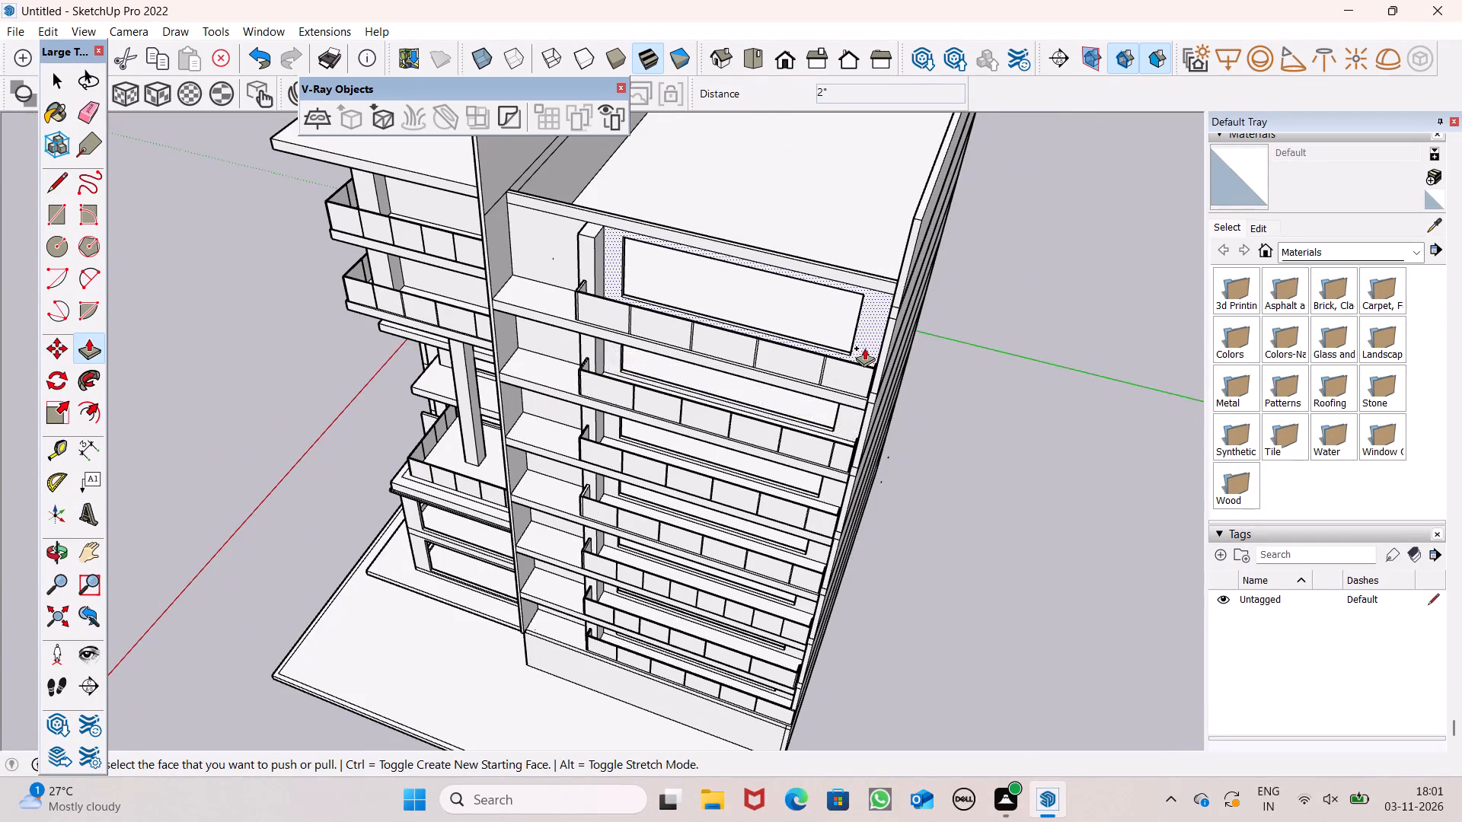
{"action": "middle_click_drag", "start_coordinate": [865, 348], "coordinate": [825, 406]}
{"action": "scroll", "coordinate": [782, 423], "scroll_direction": "up", "scroll_amount": 15}
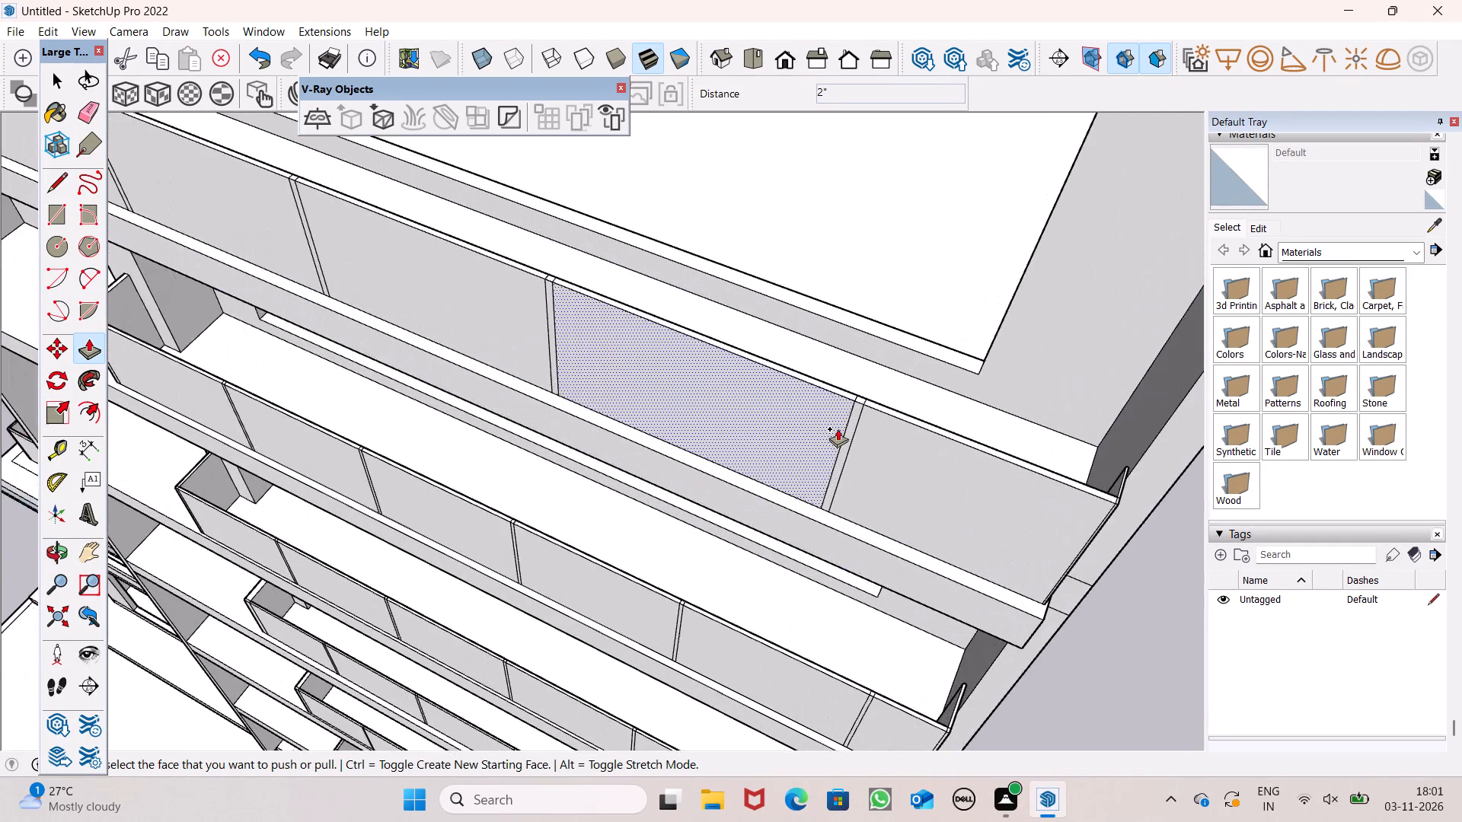
{"action": "middle_click_drag", "start_coordinate": [929, 417], "coordinate": [671, 374]}
{"action": "scroll", "coordinate": [928, 417], "scroll_direction": "up", "scroll_amount": 1}
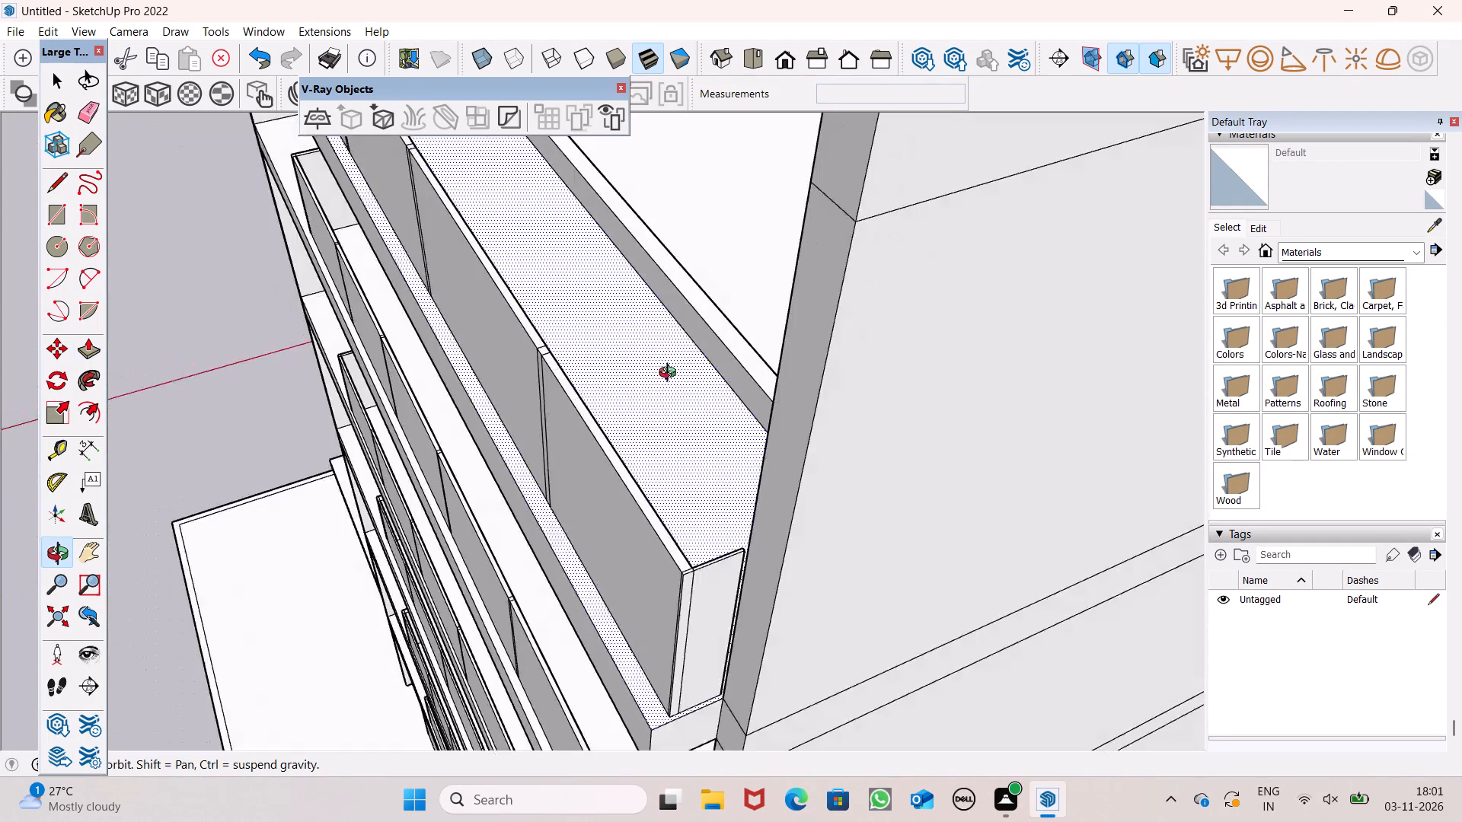
{"action": "middle_click_drag", "start_coordinate": [671, 374], "coordinate": [998, 407]}
{"action": "key", "text": "space"}
{"action": "scroll", "coordinate": [853, 334], "scroll_direction": "down", "scroll_amount": 9}
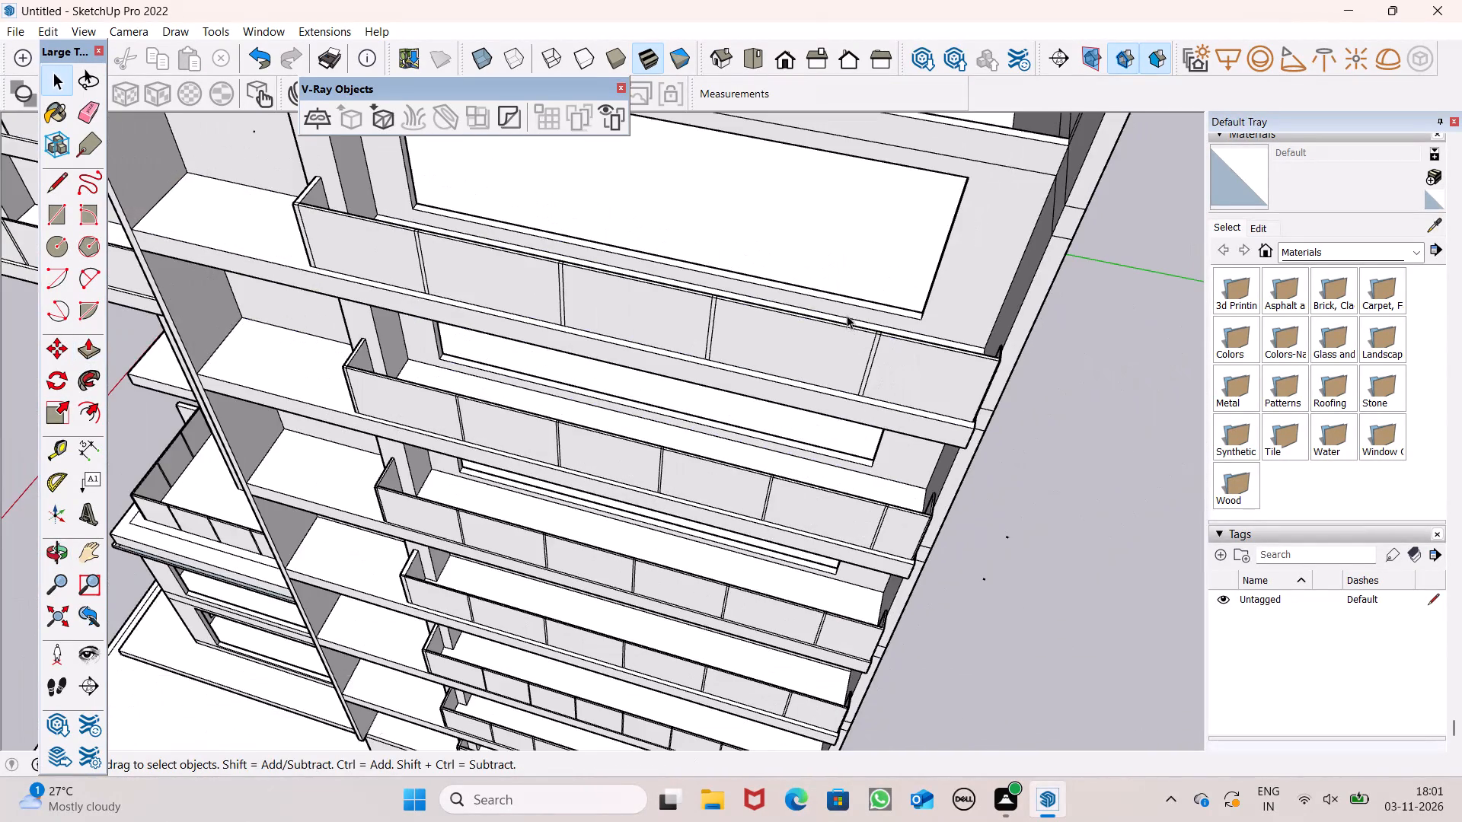
{"action": "scroll", "coordinate": [847, 315], "scroll_direction": "down", "scroll_amount": 4}
{"action": "middle_click_drag", "start_coordinate": [808, 403], "coordinate": [962, 336]}
{"action": "scroll", "coordinate": [968, 330], "scroll_direction": "up", "scroll_amount": 1}
{"action": "scroll", "coordinate": [869, 254], "scroll_direction": "down", "scroll_amount": 5}
{"action": "middle_click_drag", "start_coordinate": [820, 330], "coordinate": [940, 311]}
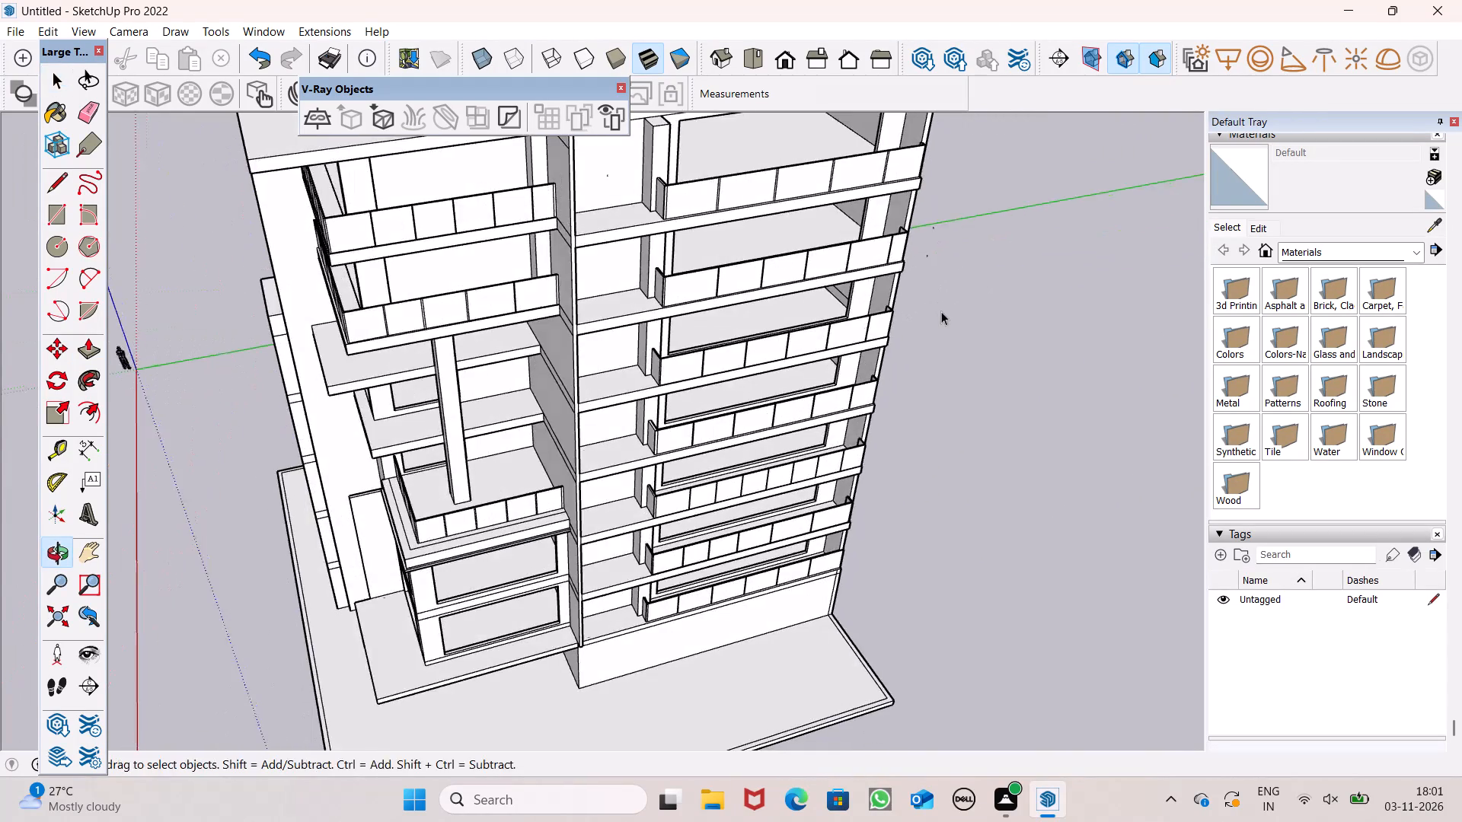
{"action": "scroll", "coordinate": [941, 311], "scroll_direction": "down", "scroll_amount": 5}
{"action": "scroll", "coordinate": [579, 343], "scroll_direction": "up", "scroll_amount": 6}
{"action": "scroll", "coordinate": [574, 194], "scroll_direction": "up", "scroll_amount": 8}
{"action": "middle_click_drag", "start_coordinate": [594, 263], "coordinate": [567, 381]}
{"action": "scroll", "coordinate": [570, 403], "scroll_direction": "up", "scroll_amount": 7}
{"action": "scroll", "coordinate": [707, 289], "scroll_direction": "down", "scroll_amount": 6}
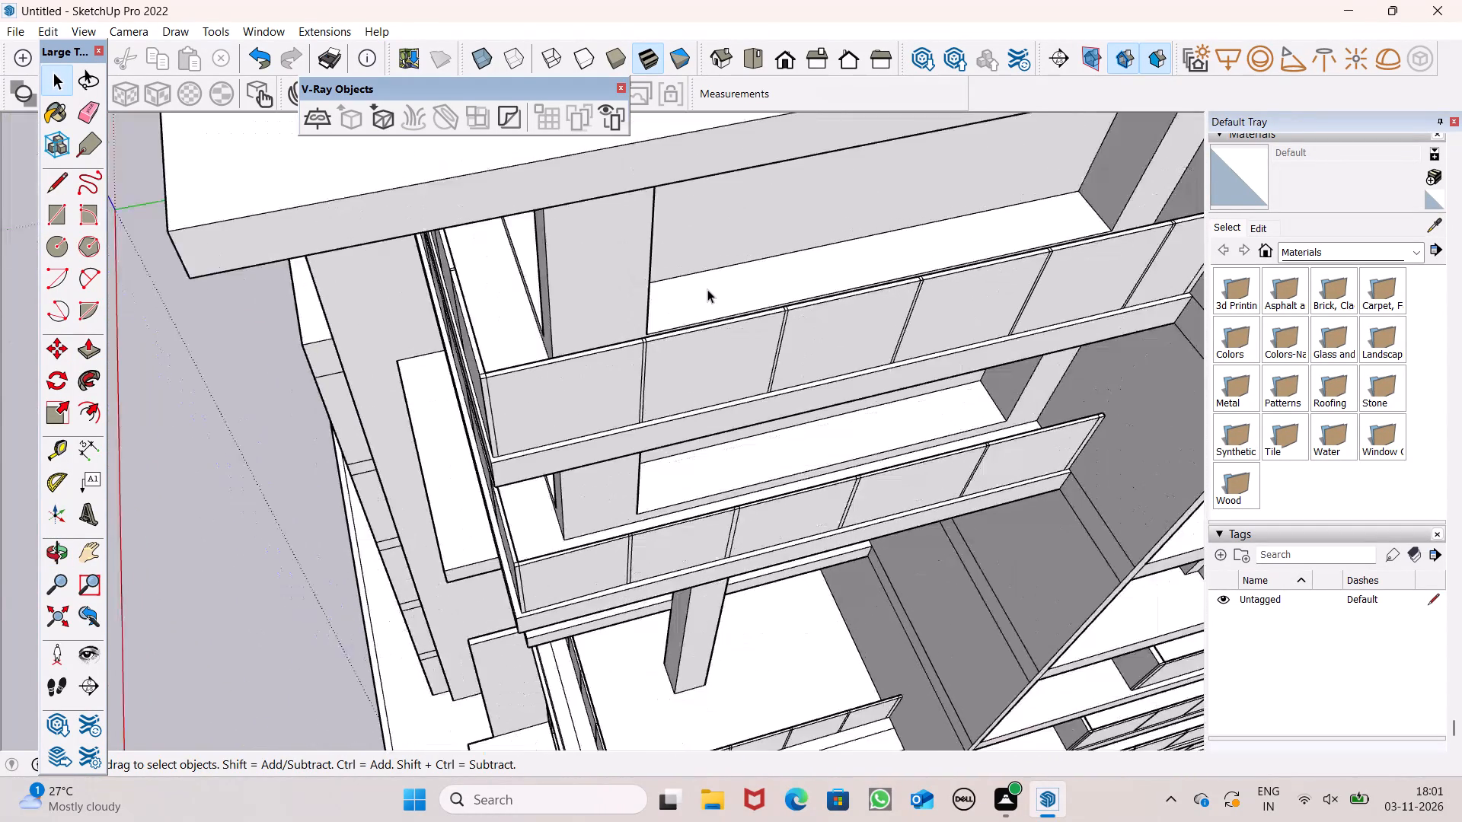
{"action": "scroll", "coordinate": [702, 287], "scroll_direction": "down", "scroll_amount": 6}
{"action": "middle_click_drag", "start_coordinate": [732, 393], "coordinate": [743, 153]}
{"action": "scroll", "coordinate": [728, 176], "scroll_direction": "up", "scroll_amount": 1}
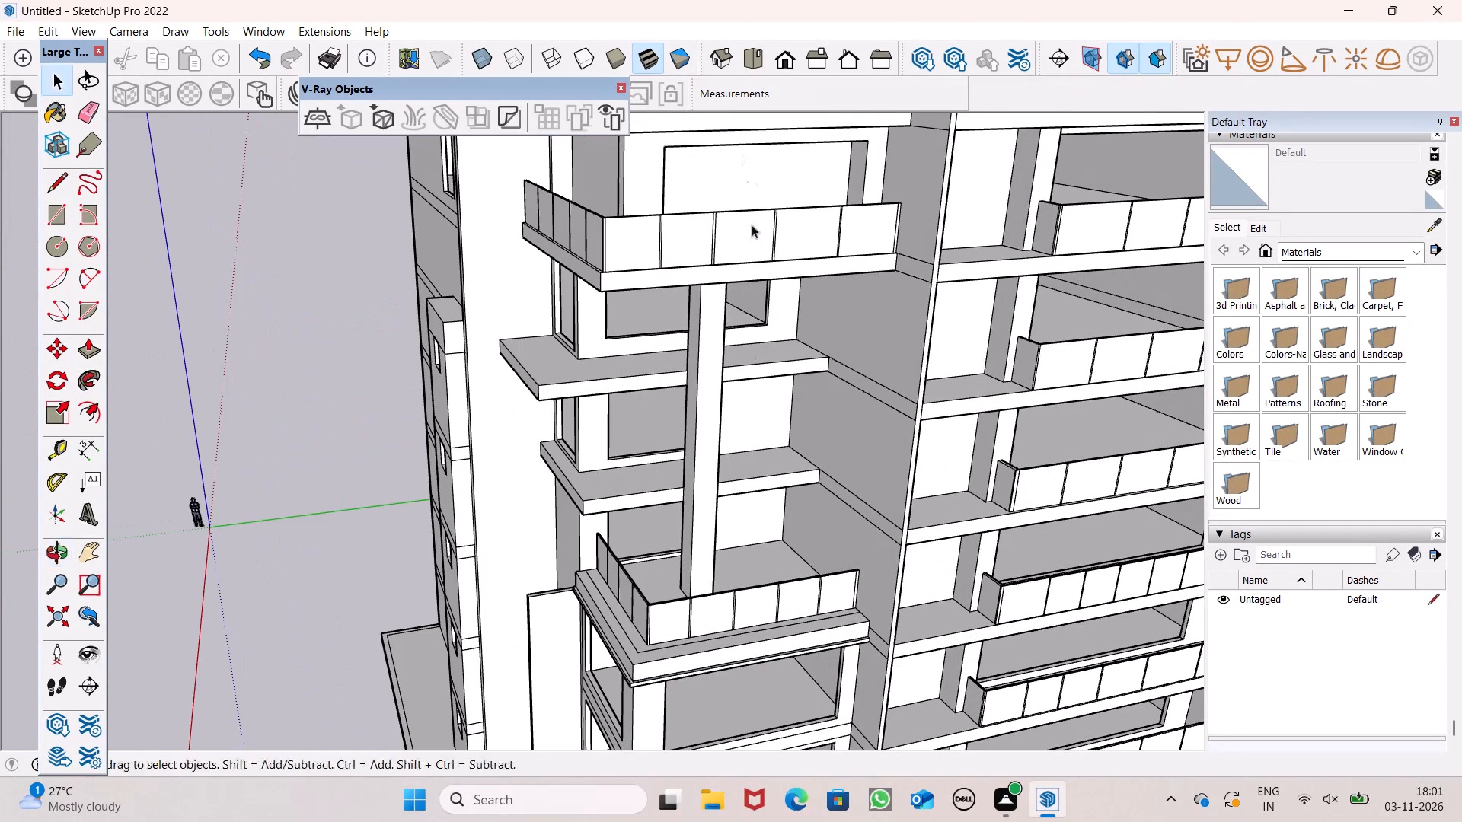
{"action": "scroll", "coordinate": [682, 407], "scroll_direction": "down", "scroll_amount": 4}
{"action": "middle_click_drag", "start_coordinate": [712, 445], "coordinate": [781, 346]}
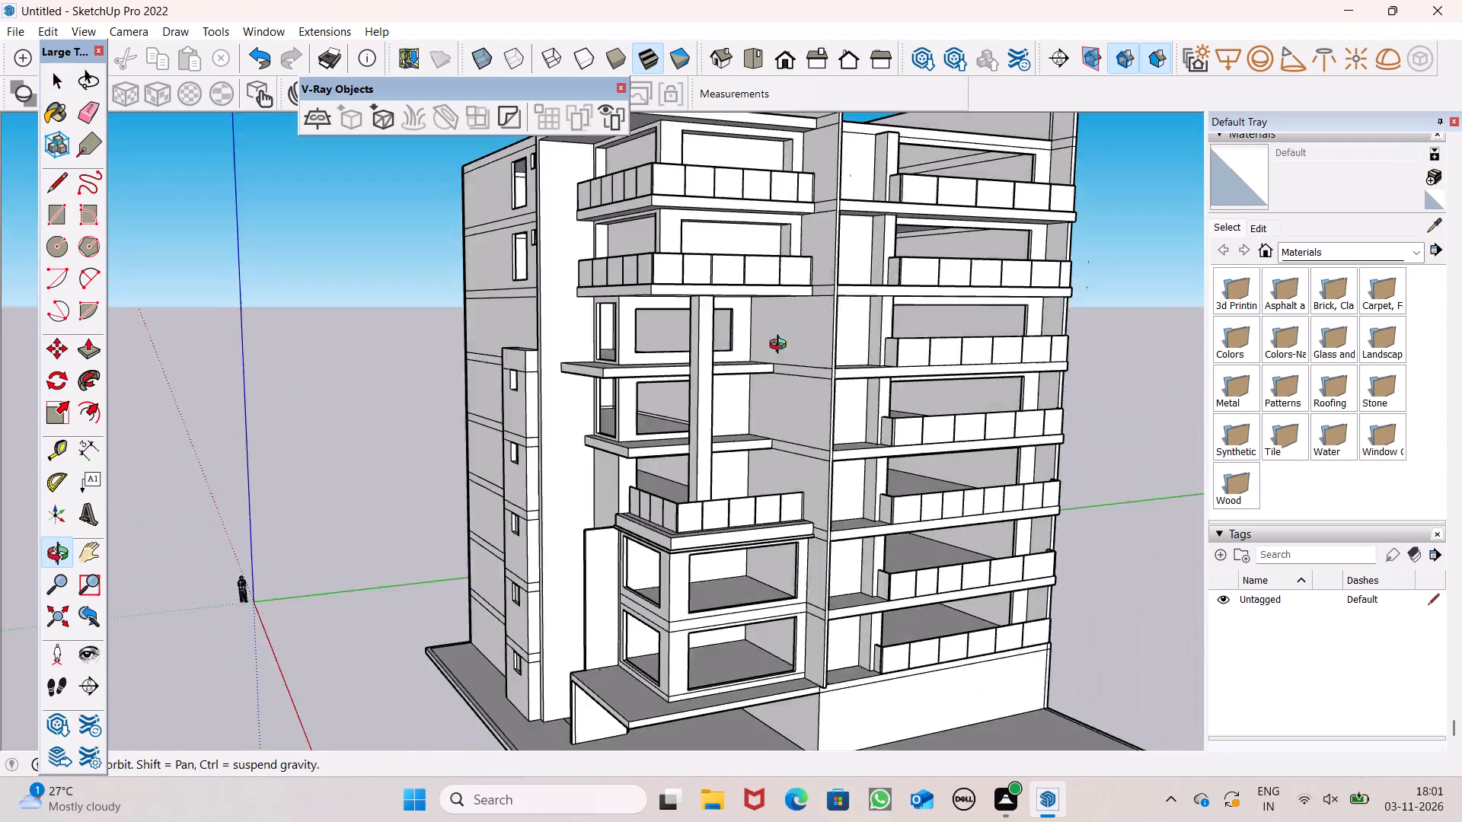
{"action": "middle_click_drag", "start_coordinate": [781, 346], "coordinate": [716, 476]}
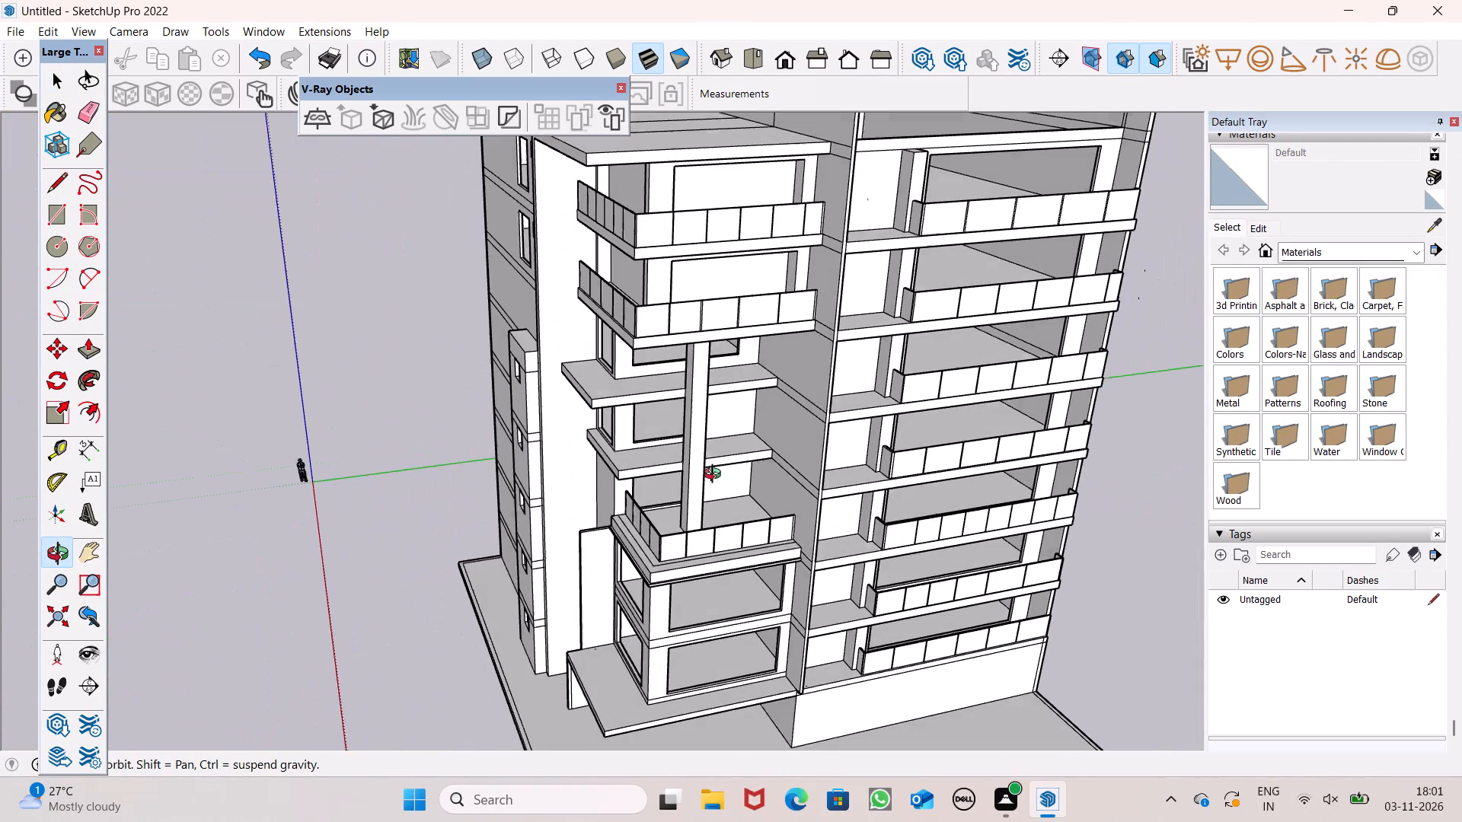
{"action": "middle_click_drag", "start_coordinate": [716, 476], "coordinate": [717, 476]}
{"action": "scroll", "coordinate": [717, 475], "scroll_direction": "up", "scroll_amount": 1}
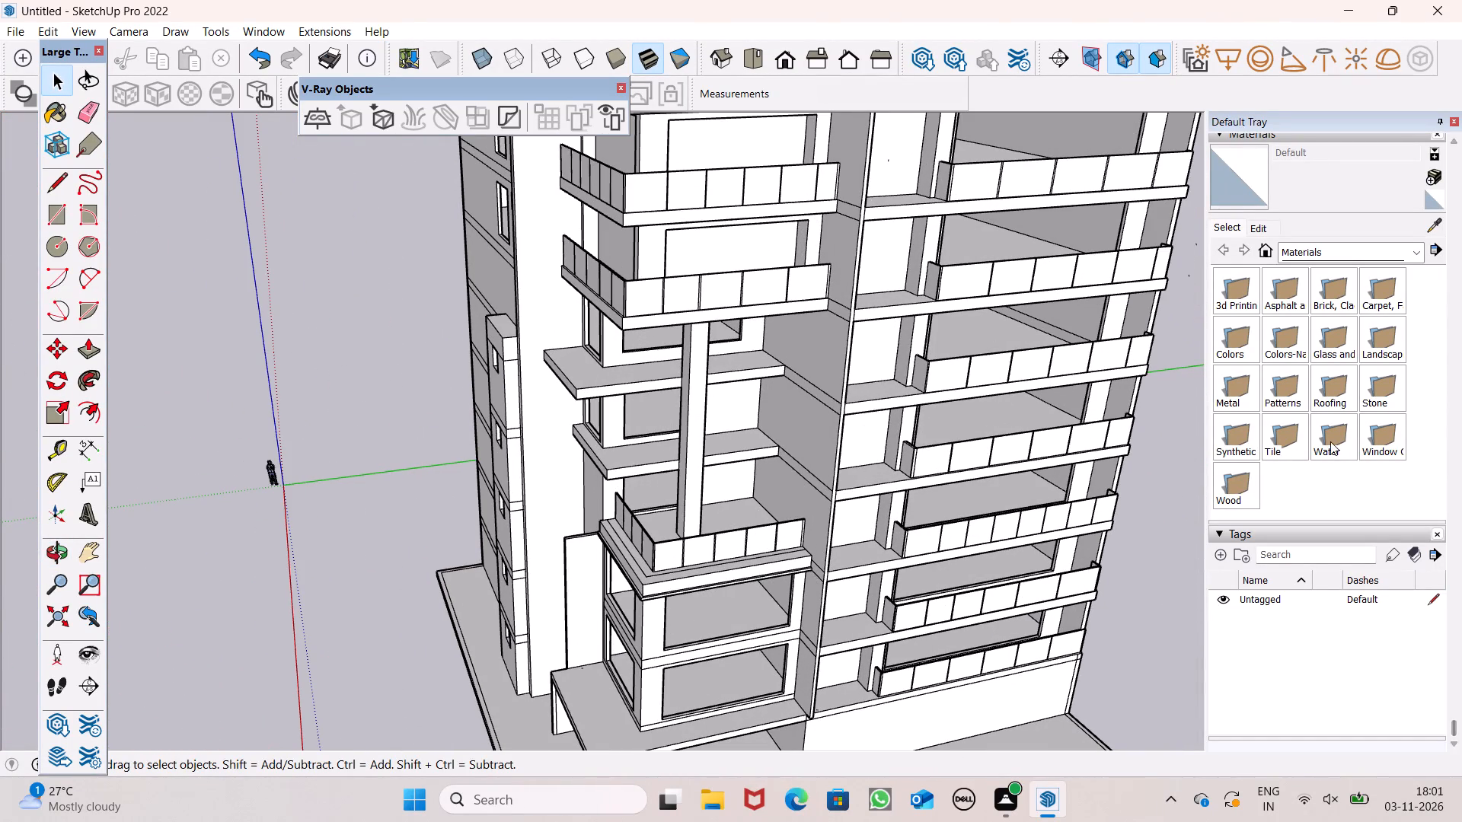
Paint the five front panels of the projecting corner's lowest balcony parapet with Translucent Glass Gray from Glass and Mirrors.
{"action": "scroll", "coordinate": [1330, 441], "scroll_direction": "down", "scroll_amount": 5}
{"action": "scroll", "coordinate": [1303, 563], "scroll_direction": "down", "scroll_amount": 6}
{"action": "scroll", "coordinate": [1275, 524], "scroll_direction": "up", "scroll_amount": 8}
{"action": "scroll", "coordinate": [1275, 514], "scroll_direction": "down", "scroll_amount": 4}
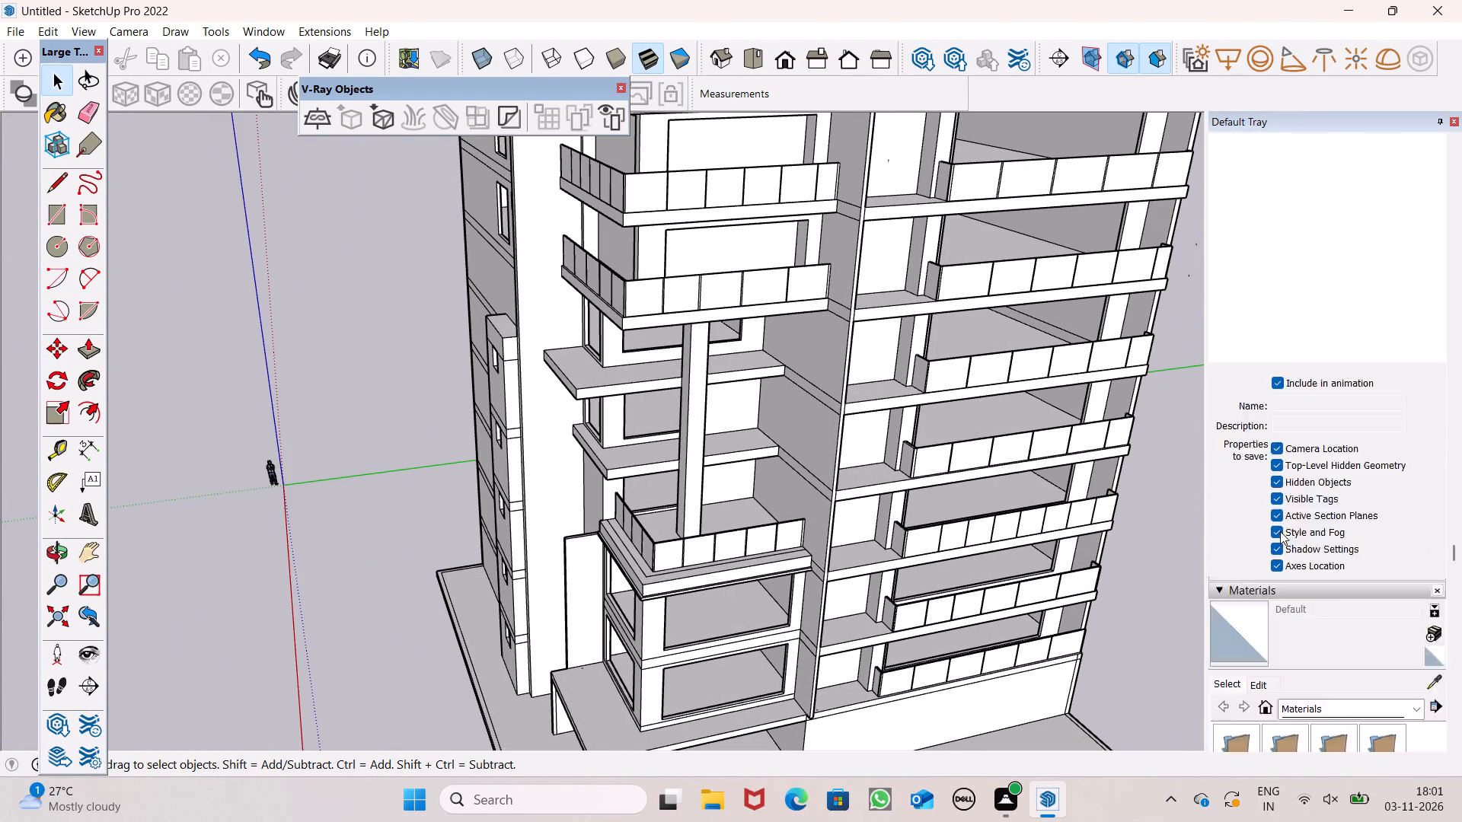
{"action": "scroll", "coordinate": [1280, 531], "scroll_direction": "down", "scroll_amount": 4}
{"action": "left_click", "coordinate": [1311, 256]}
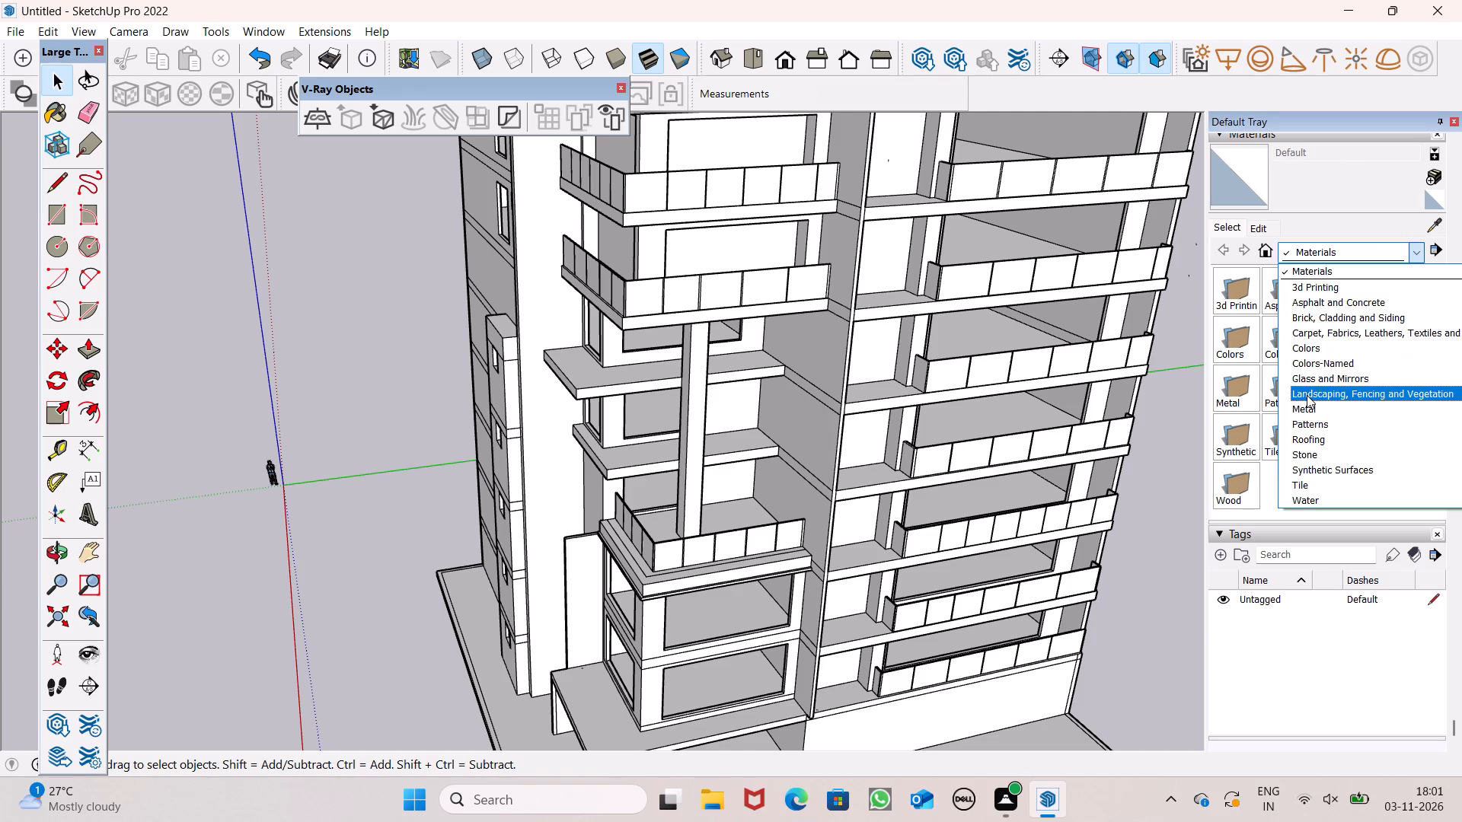
{"action": "left_click", "coordinate": [1310, 382]}
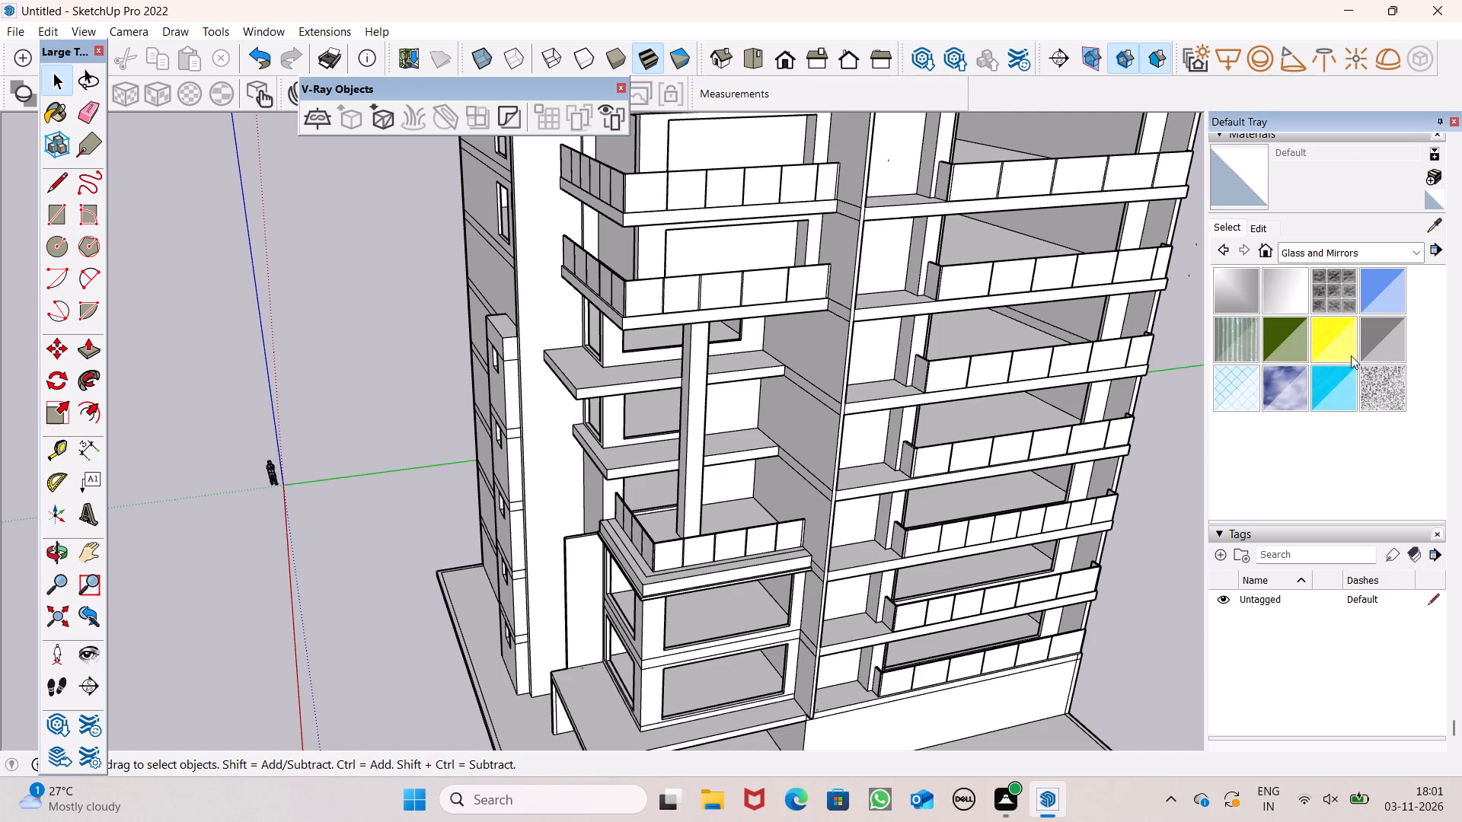
{"action": "left_click", "coordinate": [1369, 346]}
{"action": "scroll", "coordinate": [878, 513], "scroll_direction": "up", "scroll_amount": 3}
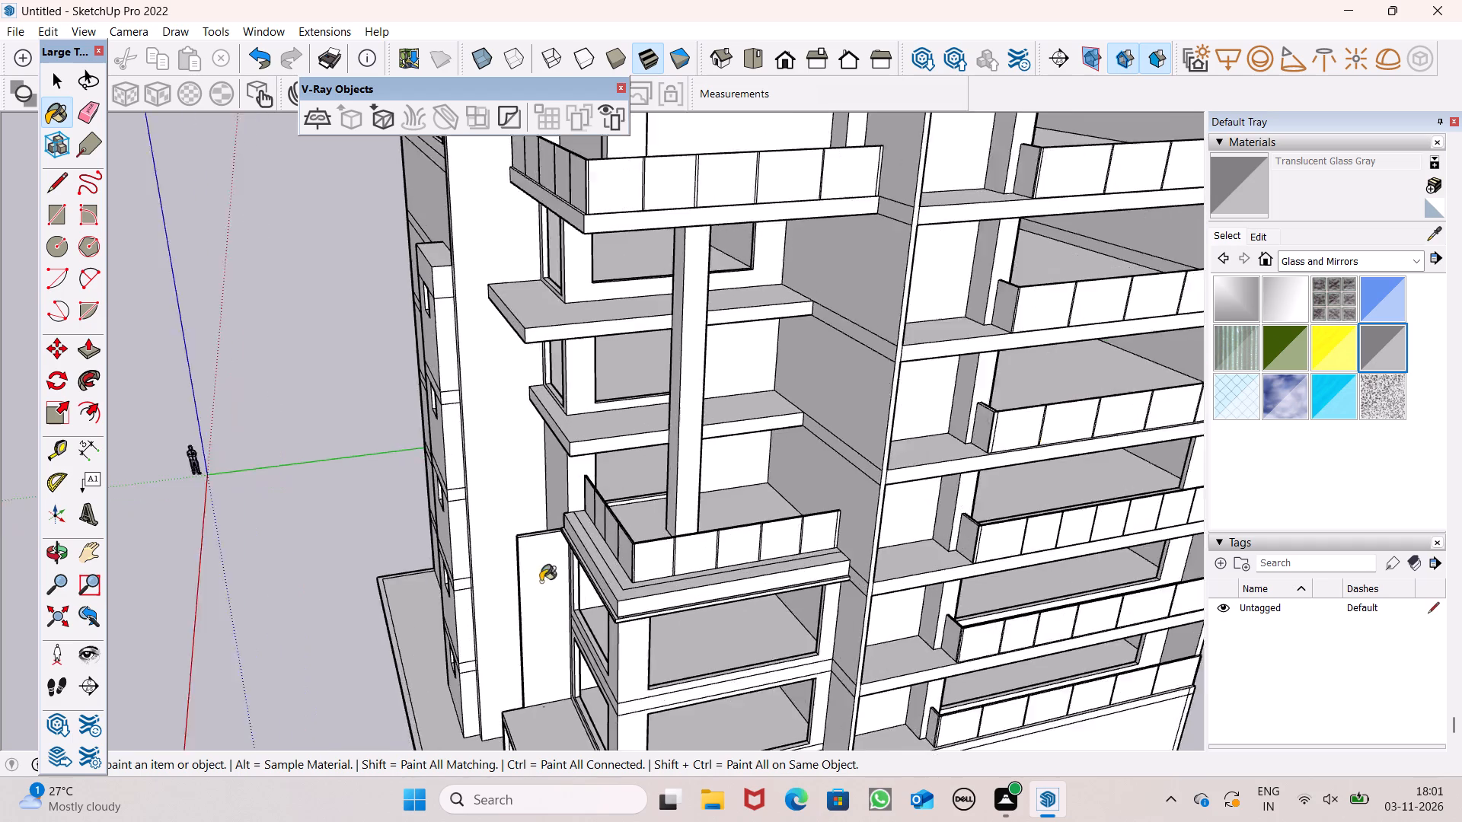
{"action": "scroll", "coordinate": [541, 581], "scroll_direction": "up", "scroll_amount": 3}
{"action": "scroll", "coordinate": [701, 546], "scroll_direction": "up", "scroll_amount": 4}
{"action": "left_click", "coordinate": [710, 537]}
{"action": "left_click", "coordinate": [816, 537]}
{"action": "left_click", "coordinate": [882, 521]}
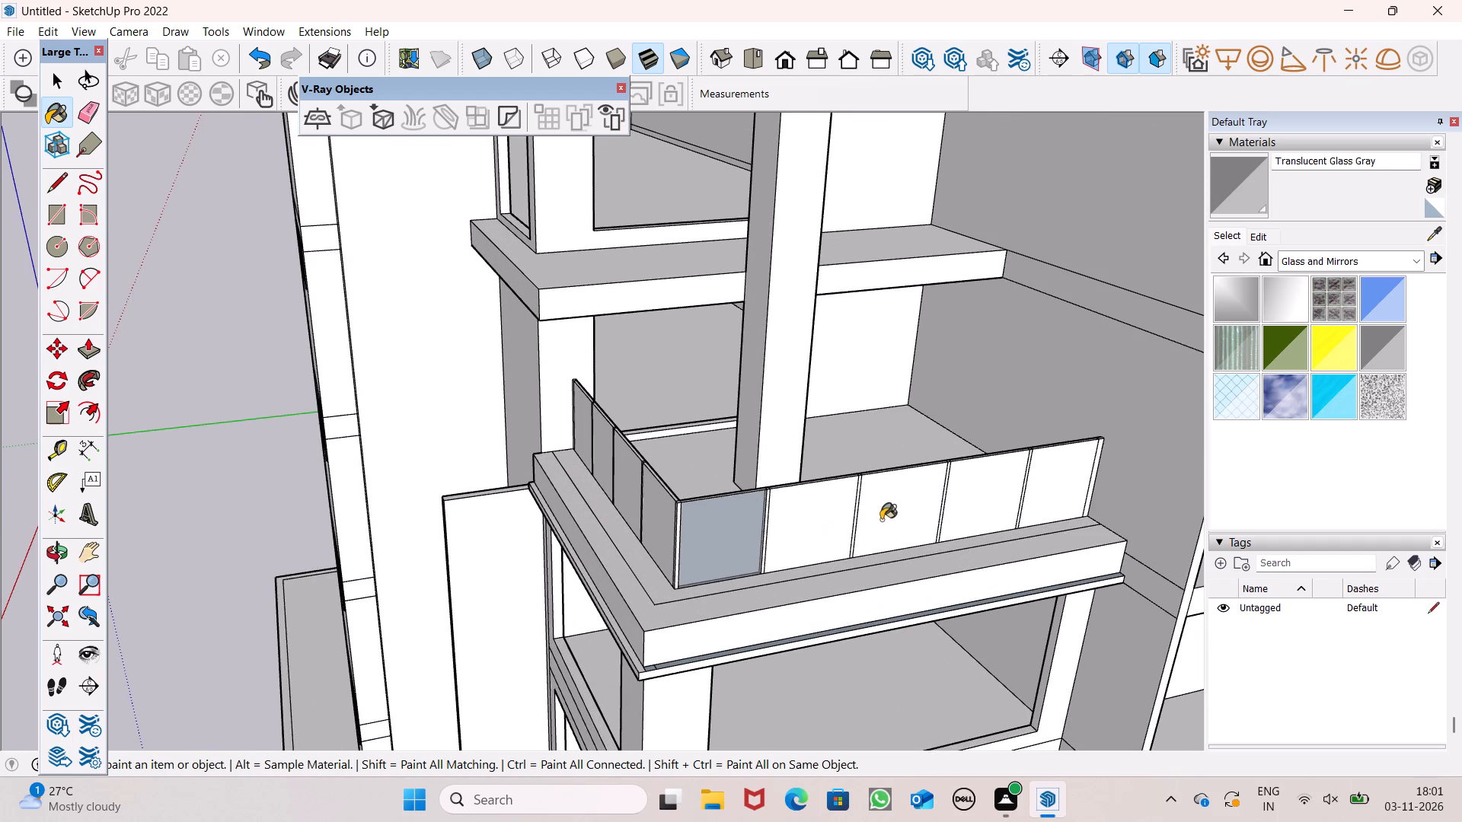
{"action": "left_click", "coordinate": [1006, 489]}
{"action": "left_click", "coordinate": [1050, 489]}
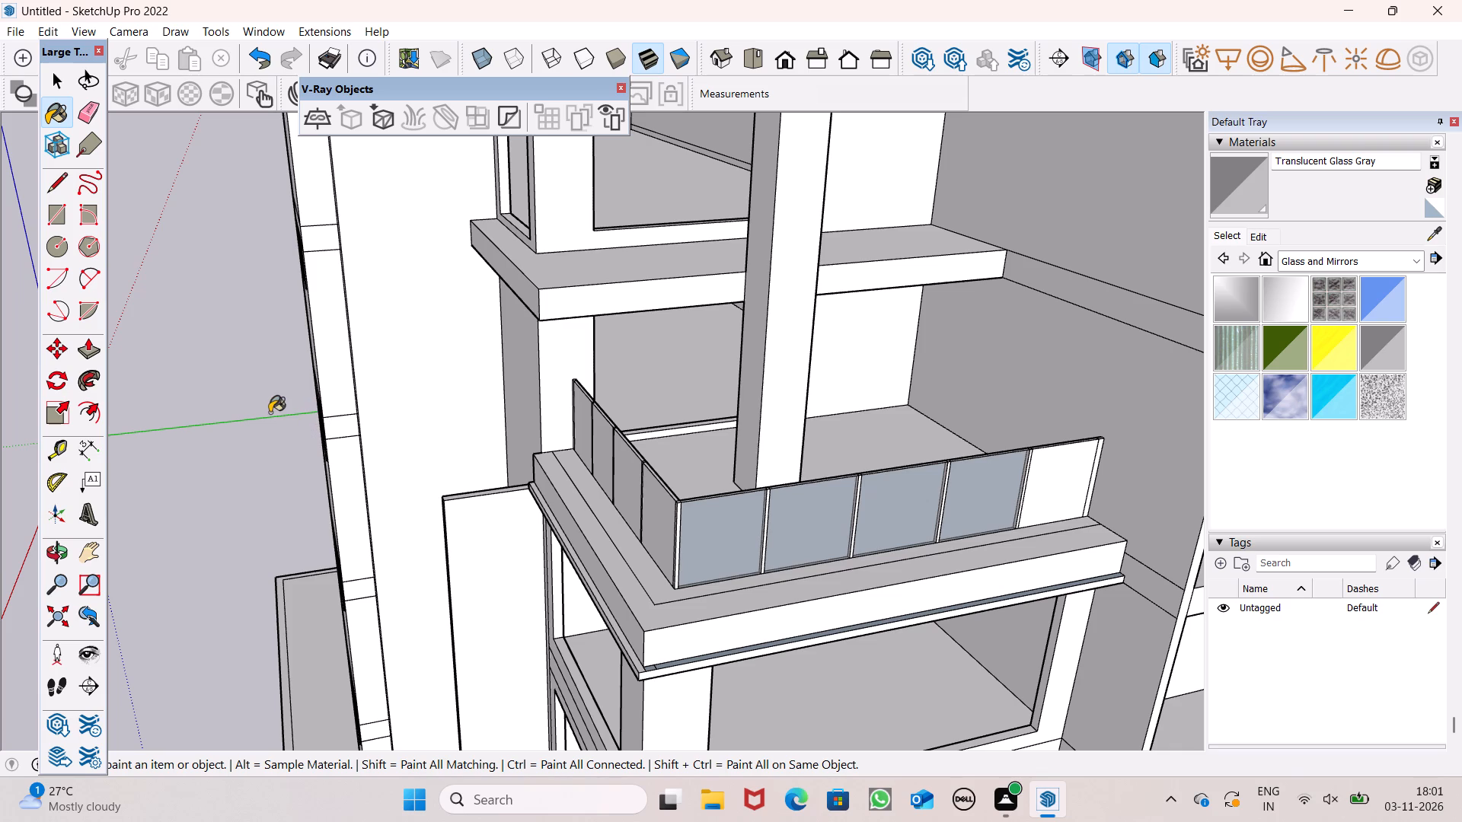
Paint the four outer side panels of the same balcony parapet with Translucent Glass Gray.
{"action": "middle_click_drag", "start_coordinate": [646, 497], "coordinate": [840, 546]}
{"action": "scroll", "coordinate": [776, 518], "scroll_direction": "up", "scroll_amount": 5}
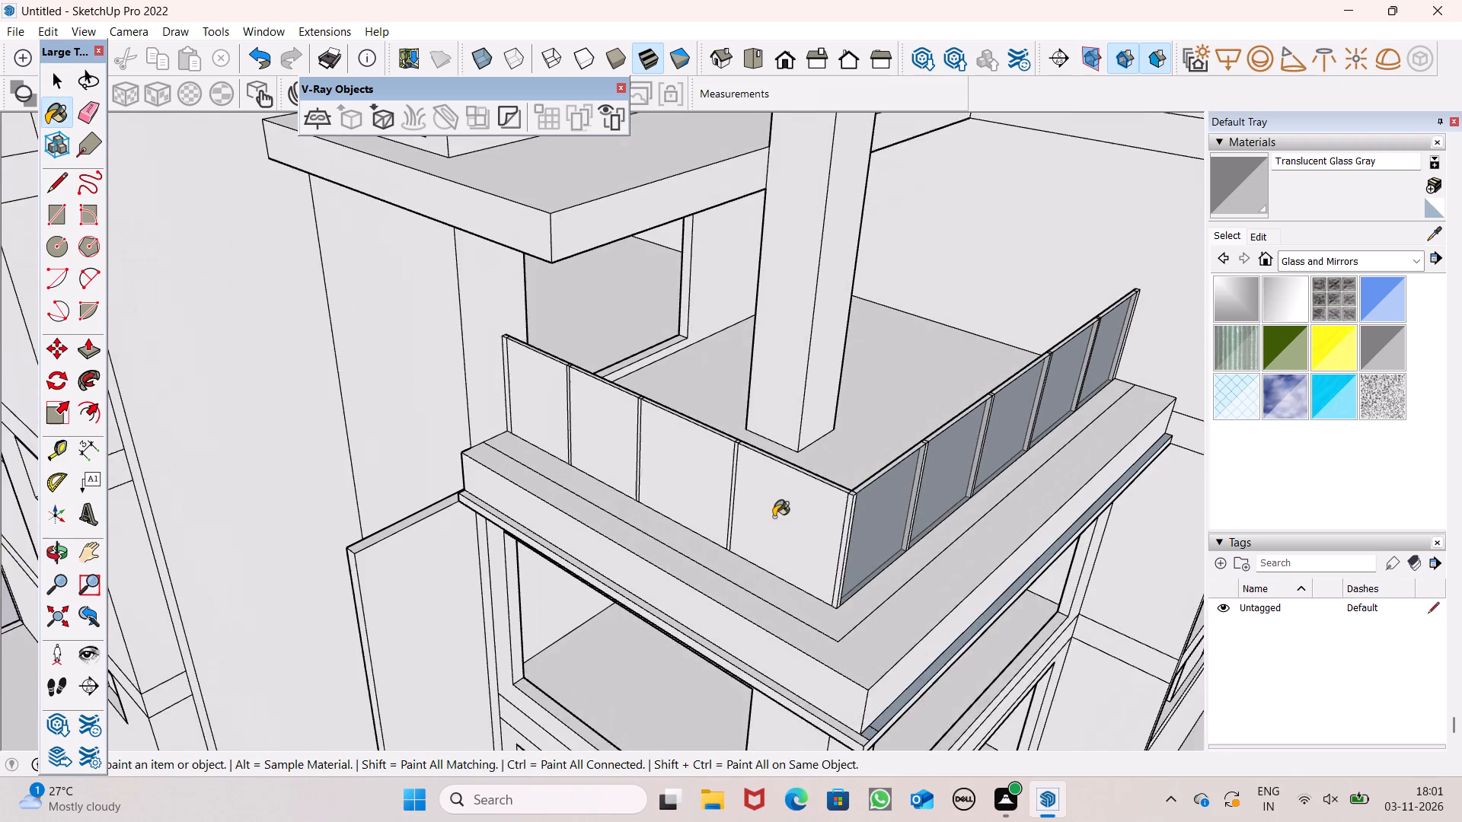
{"action": "left_click", "coordinate": [774, 514]}
{"action": "left_click", "coordinate": [713, 478]}
{"action": "scroll", "coordinate": [812, 429], "scroll_direction": "down", "scroll_amount": 4}
{"action": "scroll", "coordinate": [650, 420], "scroll_direction": "up", "scroll_amount": 6}
{"action": "left_click", "coordinate": [650, 420]}
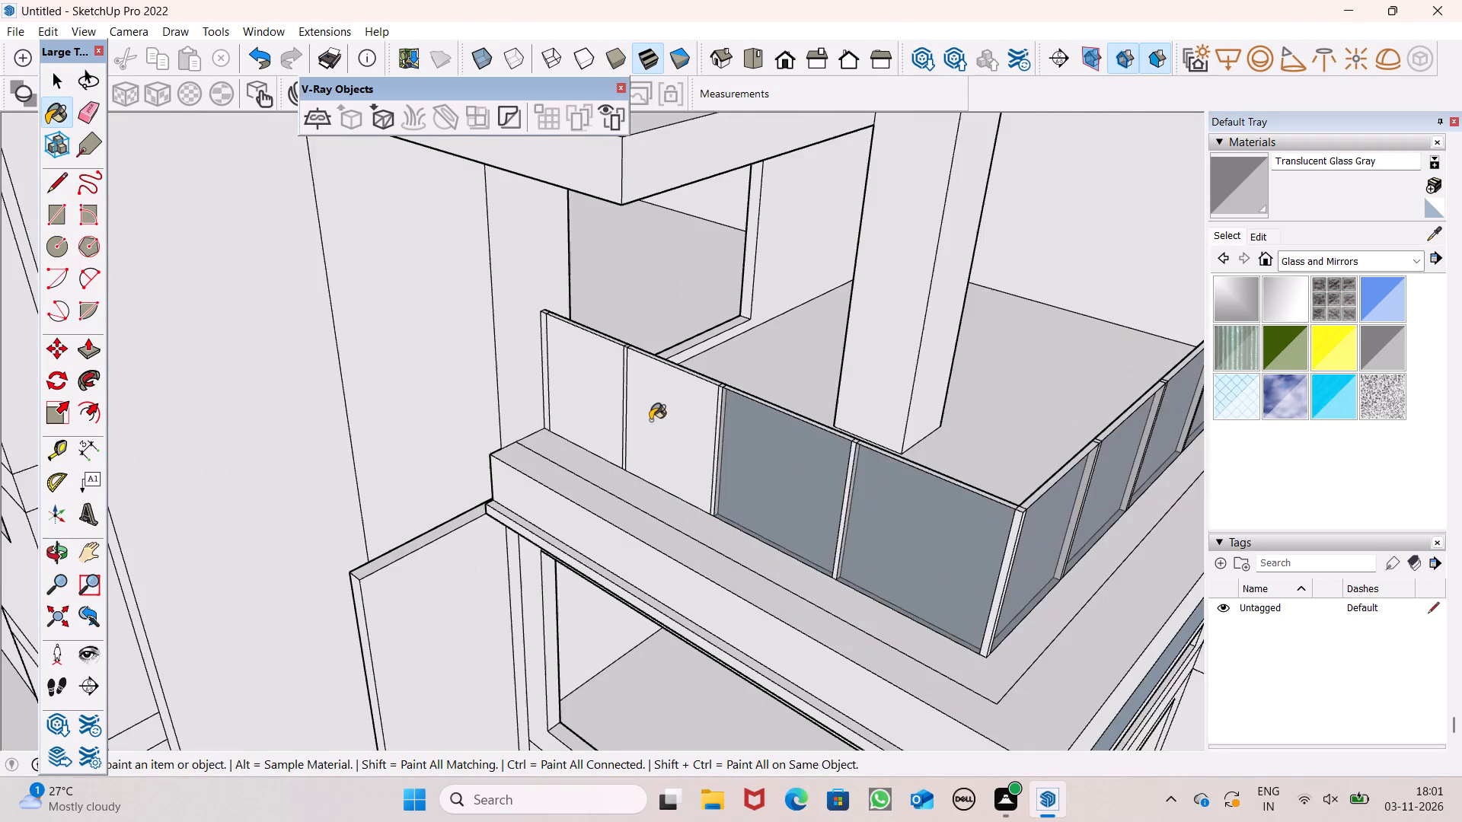
{"action": "left_click", "coordinate": [560, 368]}
Paint the inner faces of the four side panels of the lowest balcony parapet with Translucent Glass Gray.
{"action": "middle_click_drag", "start_coordinate": [844, 467], "coordinate": [202, 432]}
{"action": "scroll", "coordinate": [800, 419], "scroll_direction": "down", "scroll_amount": 6}
{"action": "scroll", "coordinate": [854, 380], "scroll_direction": "down", "scroll_amount": 6}
{"action": "middle_click_drag", "start_coordinate": [852, 386], "coordinate": [1029, 389]}
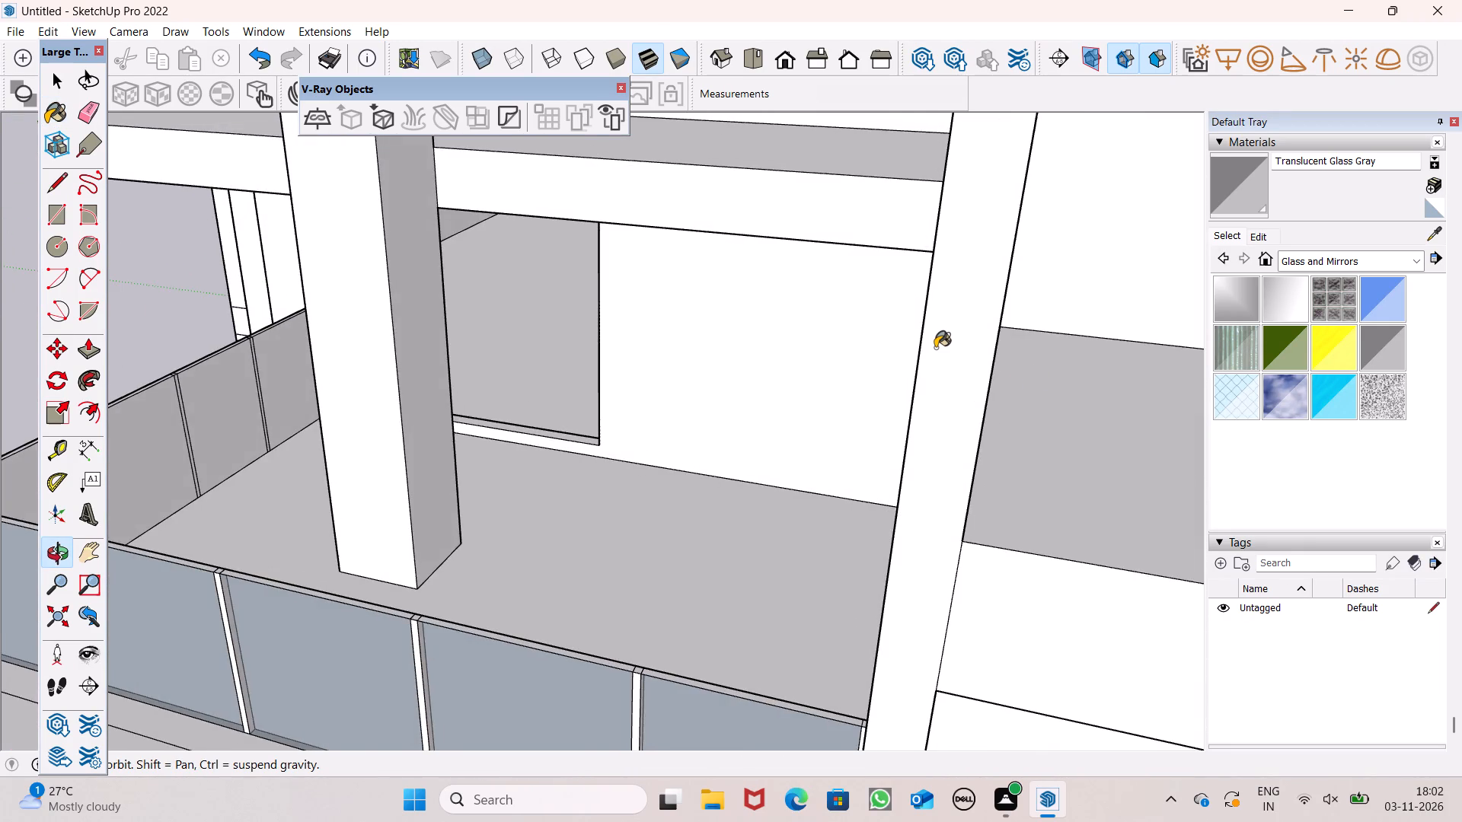
{"action": "scroll", "coordinate": [934, 347], "scroll_direction": "down", "scroll_amount": 20}
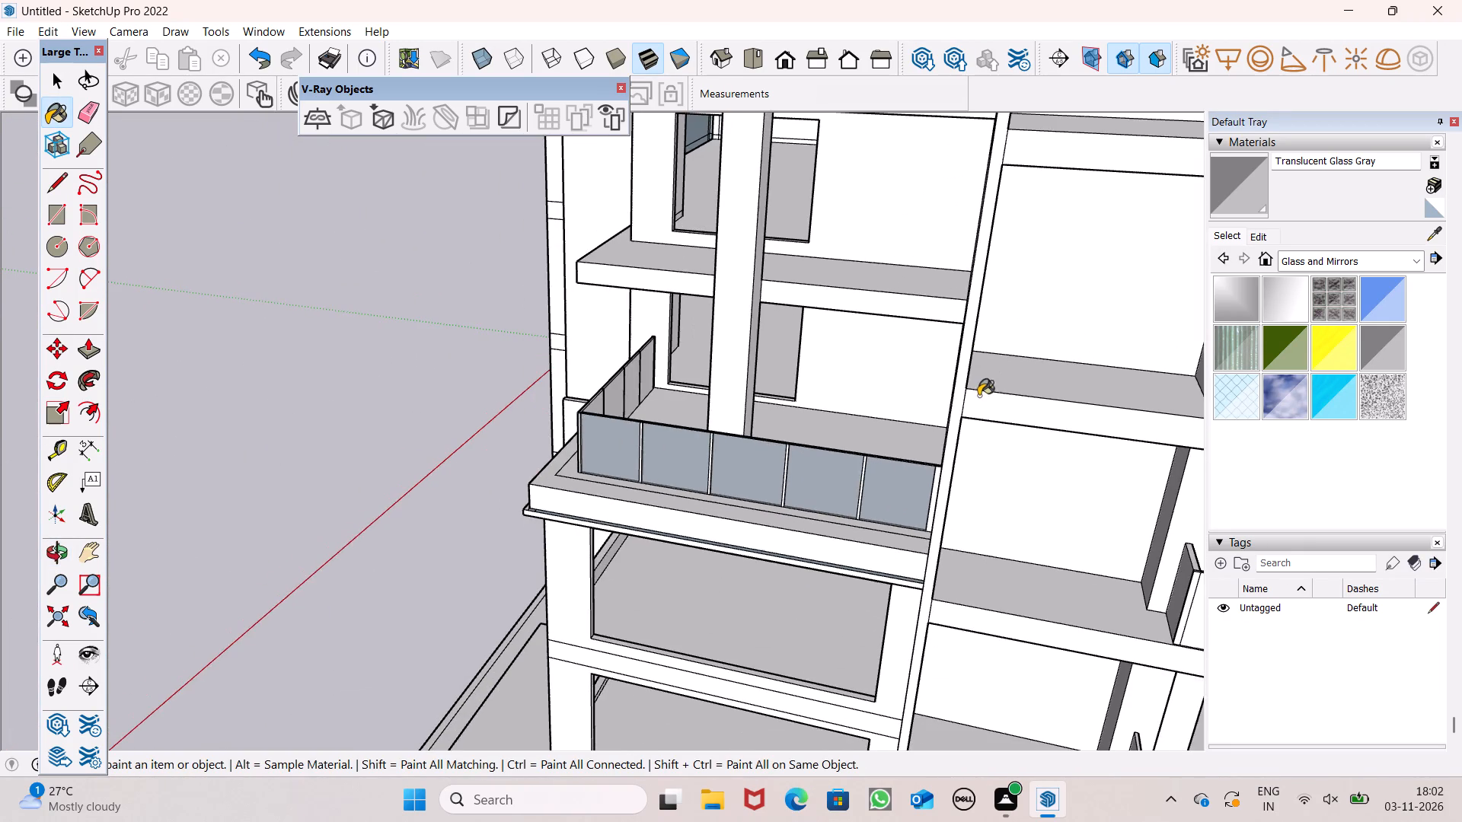
{"action": "scroll", "coordinate": [1018, 409], "scroll_direction": "down", "scroll_amount": 4}
{"action": "scroll", "coordinate": [687, 403], "scroll_direction": "up", "scroll_amount": 16}
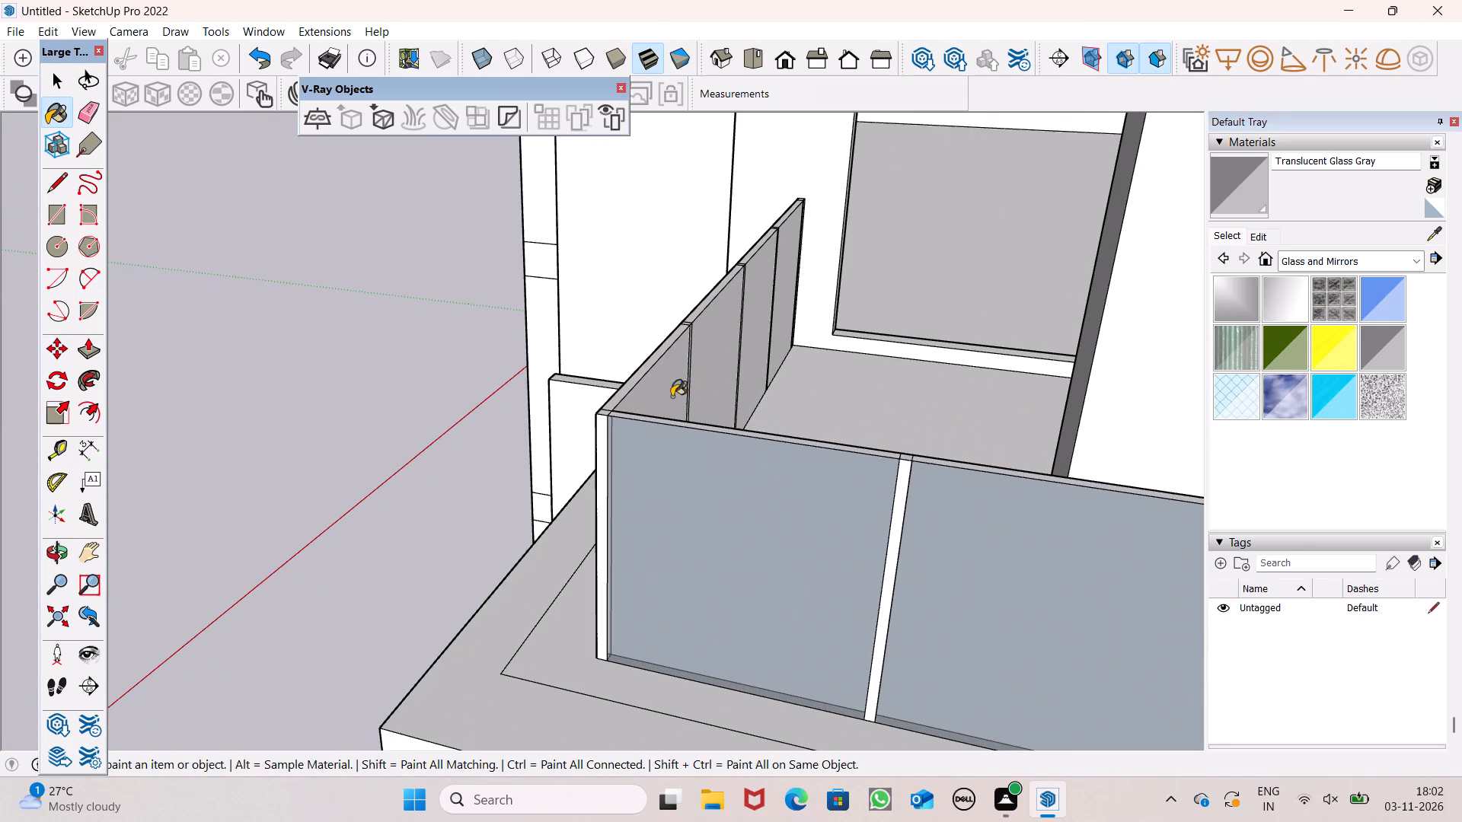
{"action": "left_click", "coordinate": [672, 397]}
{"action": "left_click", "coordinate": [717, 358]}
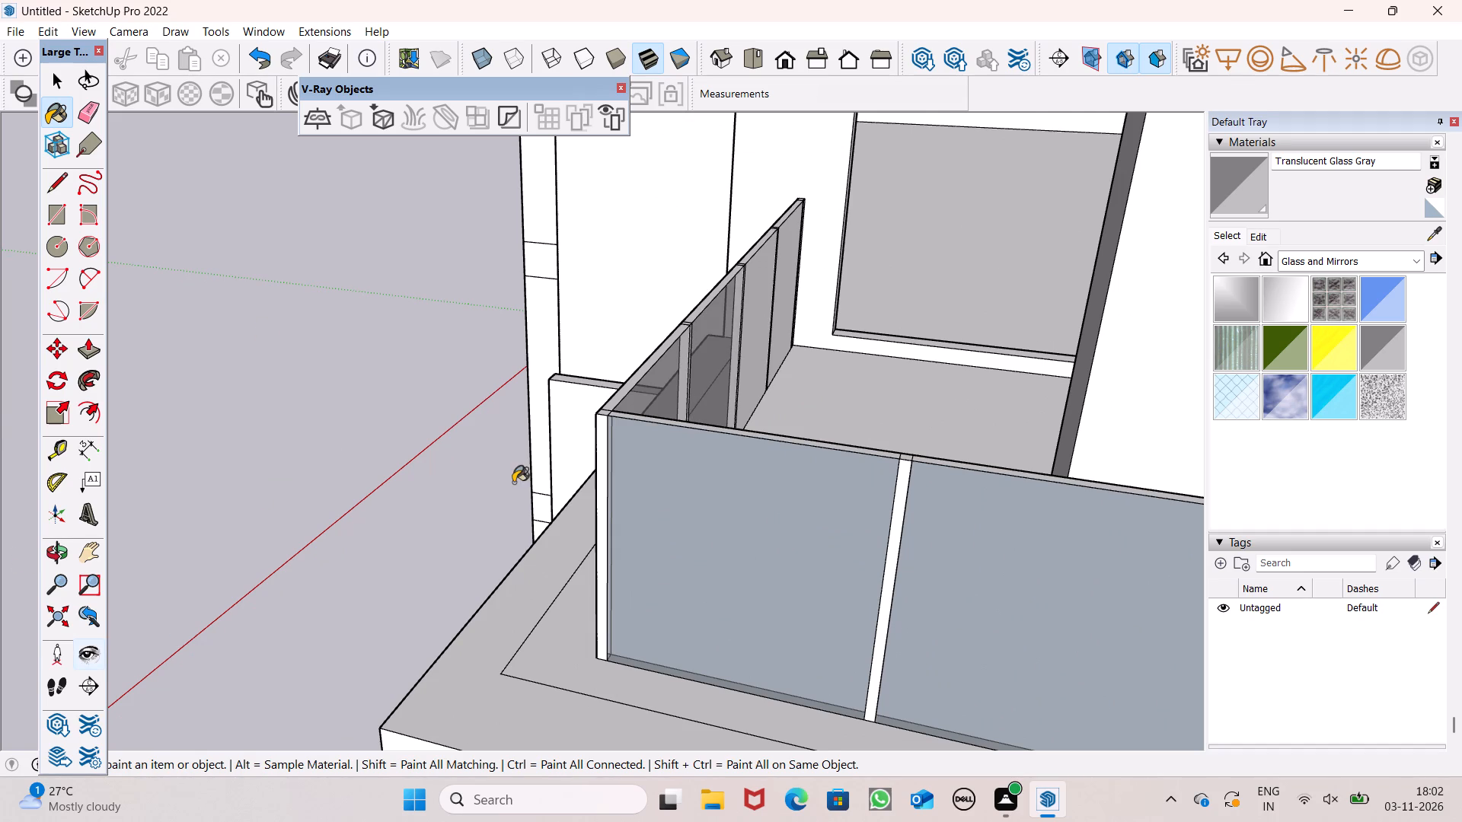
{"action": "scroll", "coordinate": [825, 286], "scroll_direction": "up", "scroll_amount": 5}
{"action": "left_click", "coordinate": [691, 253]}
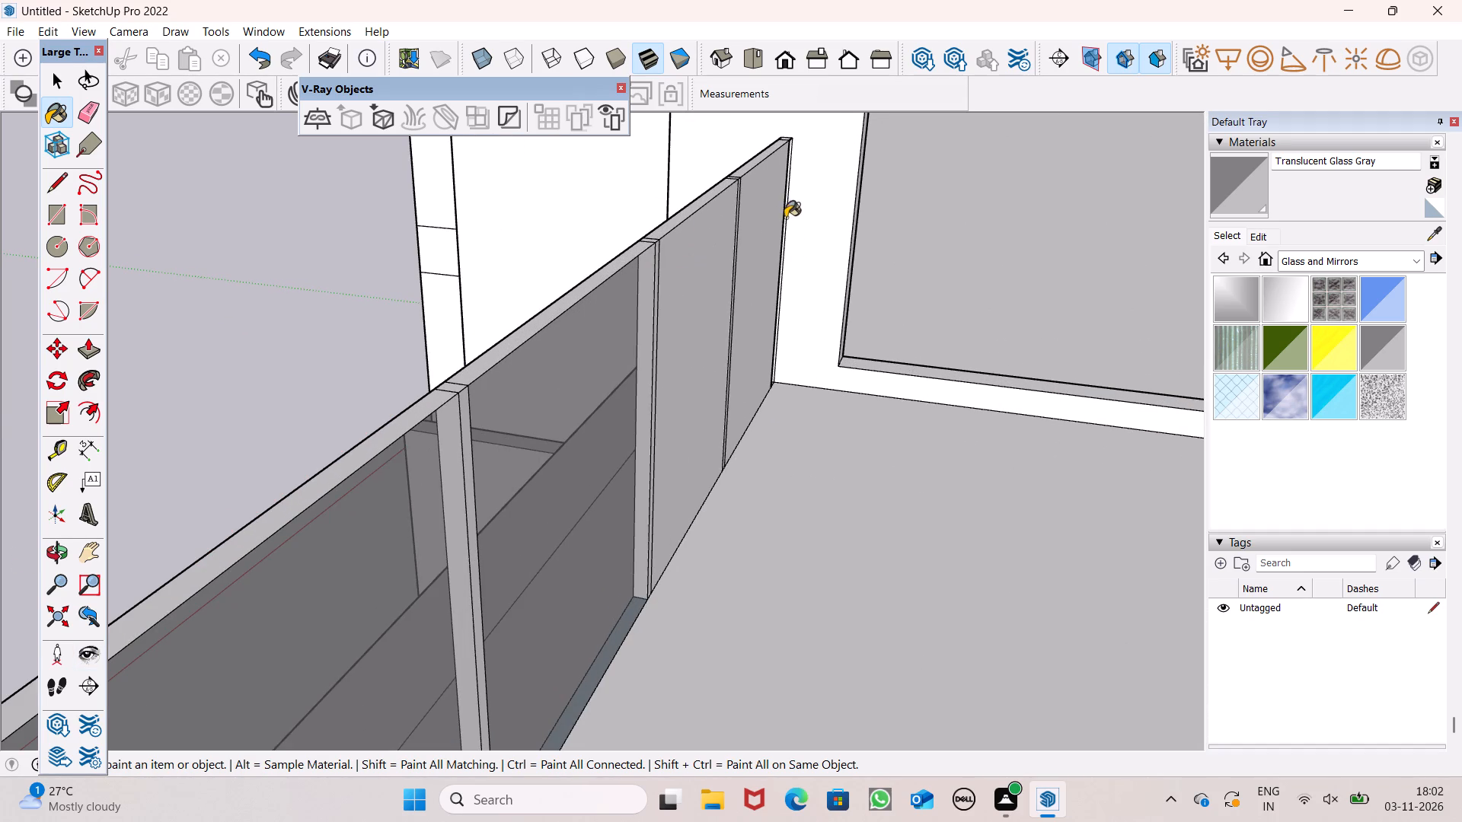
{"action": "left_click", "coordinate": [777, 212]}
Paint the inner faces of the five front panels of the same lowest balcony parapet with Translucent Glass Gray.
{"action": "scroll", "coordinate": [746, 212], "scroll_direction": "down", "scroll_amount": 5}
{"action": "scroll", "coordinate": [602, 227], "scroll_direction": "down", "scroll_amount": 7}
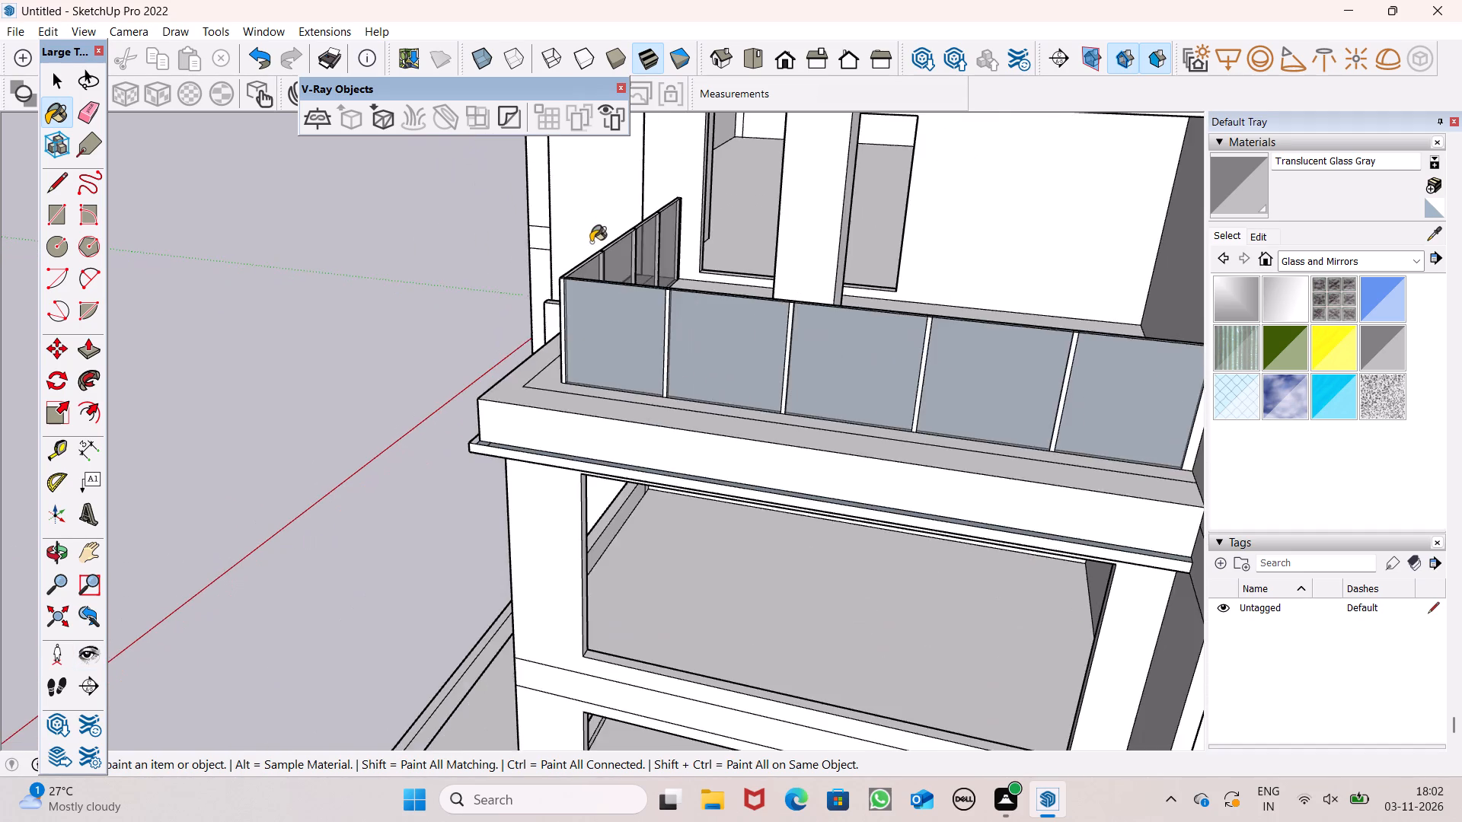
{"action": "scroll", "coordinate": [591, 245], "scroll_direction": "down", "scroll_amount": 3}
{"action": "middle_click_drag", "start_coordinate": [622, 351], "coordinate": [1220, 378]}
{"action": "scroll", "coordinate": [835, 154], "scroll_direction": "up", "scroll_amount": 9}
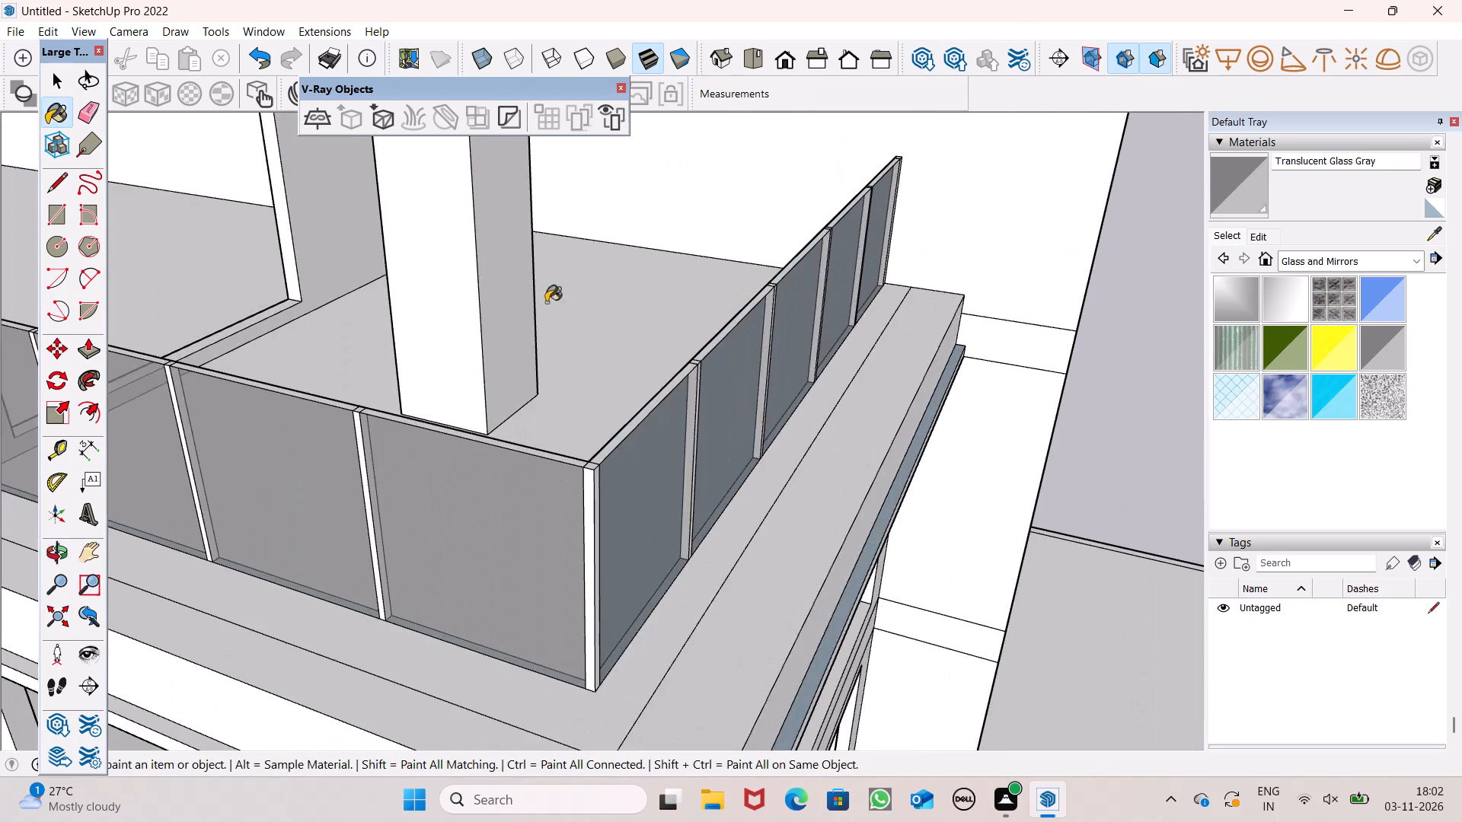
{"action": "scroll", "coordinate": [544, 397], "scroll_direction": "up", "scroll_amount": 1}
{"action": "middle_click_drag", "start_coordinate": [547, 400], "coordinate": [784, 435]}
{"action": "left_click", "coordinate": [1021, 360]}
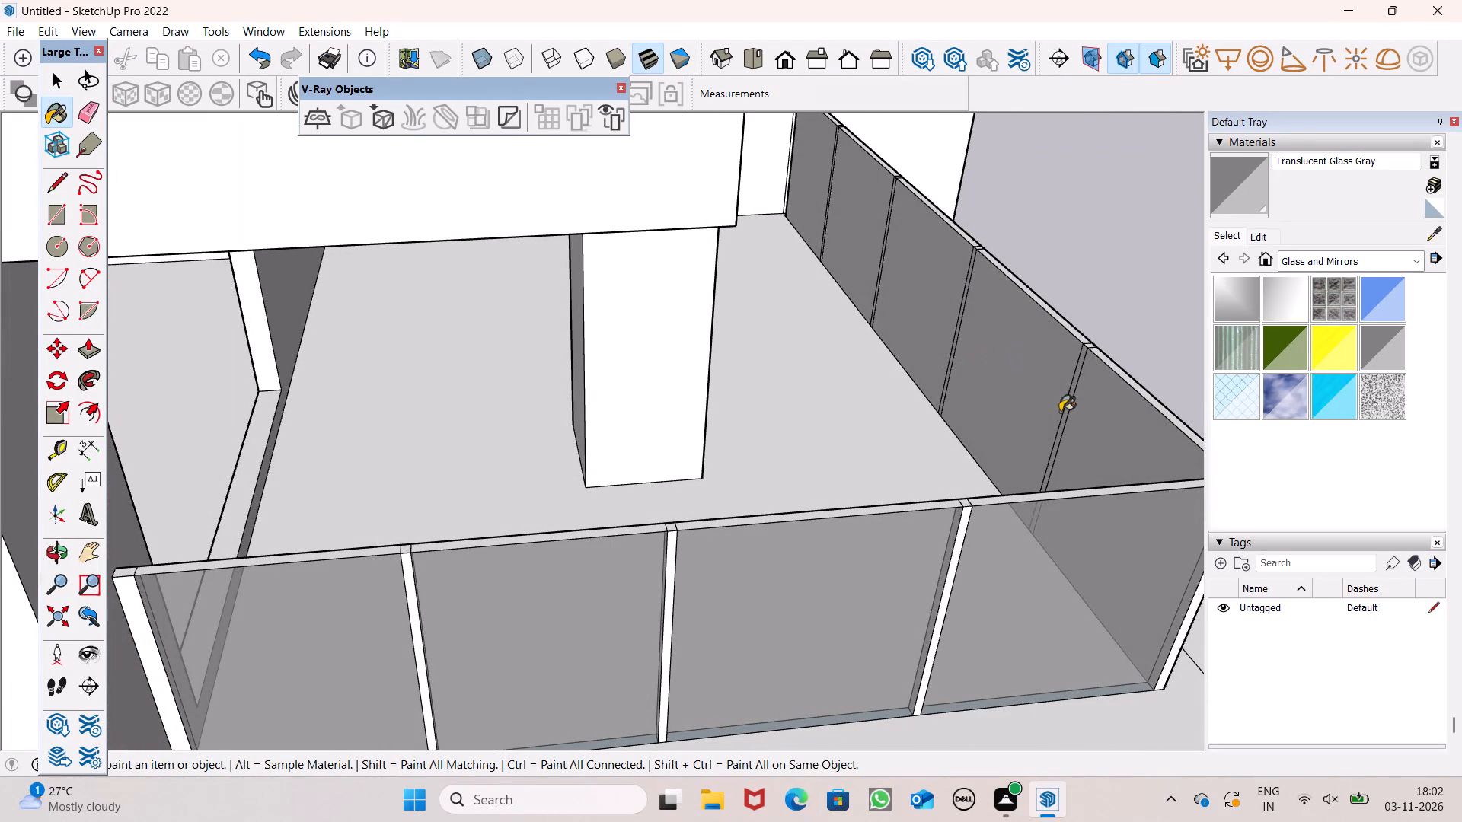
{"action": "left_click", "coordinate": [1077, 425]}
{"action": "left_click", "coordinate": [936, 274]}
{"action": "left_click", "coordinate": [862, 219]}
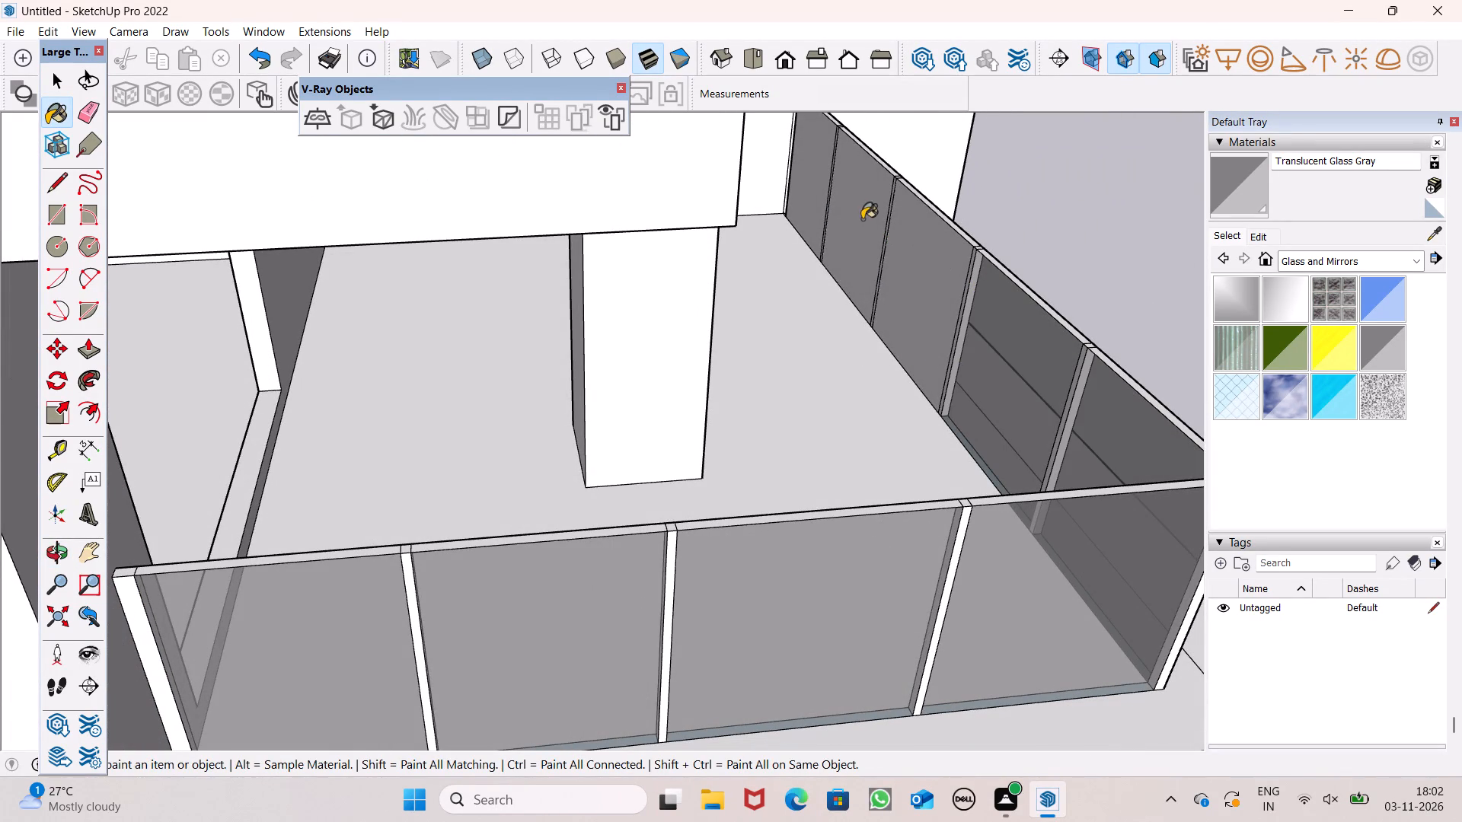
{"action": "left_click", "coordinate": [788, 167]}
{"action": "left_click", "coordinate": [812, 167]}
On the next divided parapet up the projecting corner, paint the five outer side panels and the front panel nearest the corner with Translucent Glass Gray.
{"action": "scroll", "coordinate": [815, 228], "scroll_direction": "down", "scroll_amount": 4}
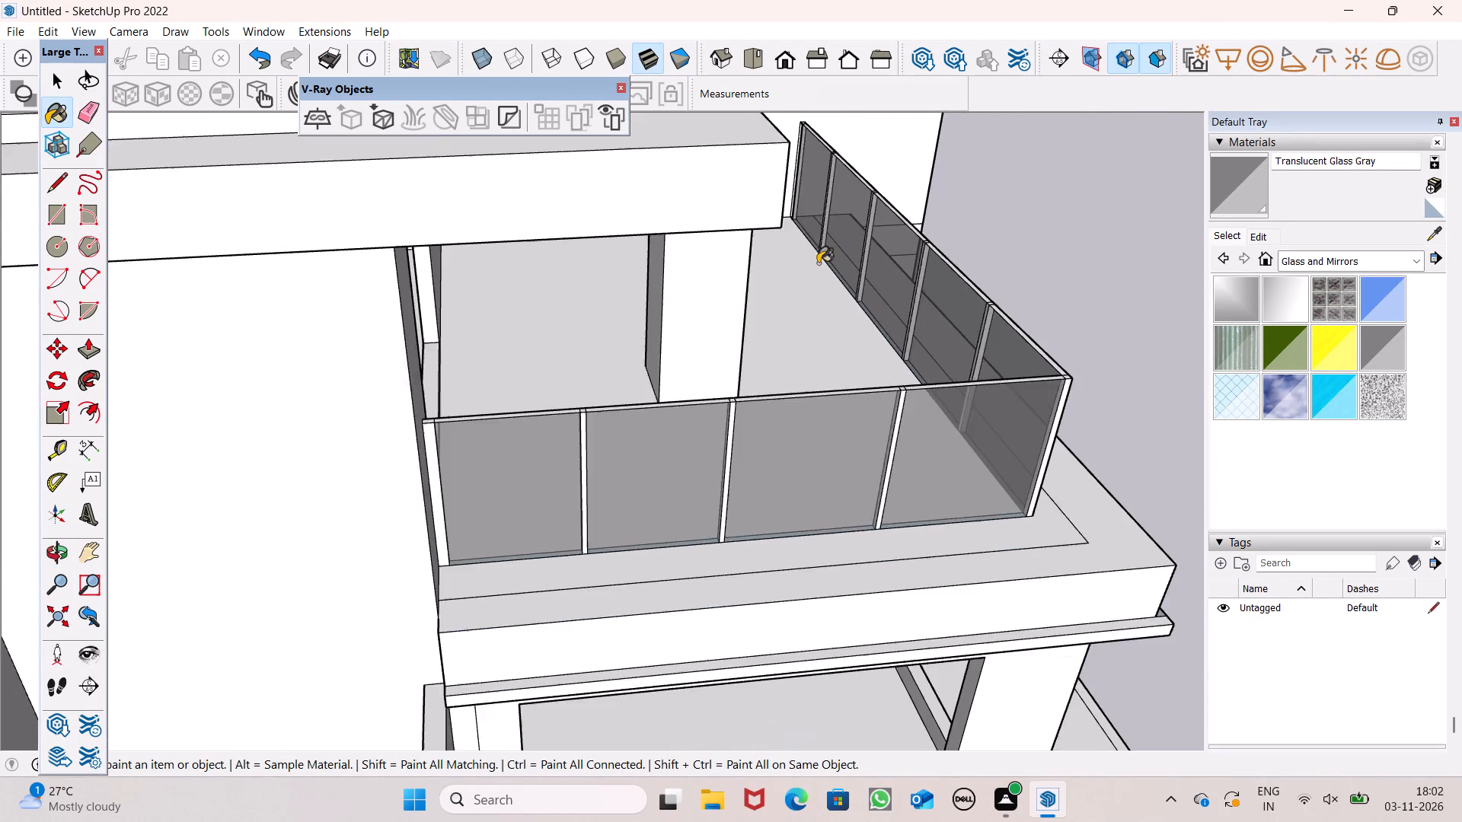
{"action": "middle_click_drag", "start_coordinate": [885, 381], "coordinate": [353, 337]}
{"action": "scroll", "coordinate": [353, 341], "scroll_direction": "up", "scroll_amount": 2}
{"action": "scroll", "coordinate": [913, 256], "scroll_direction": "down", "scroll_amount": 8}
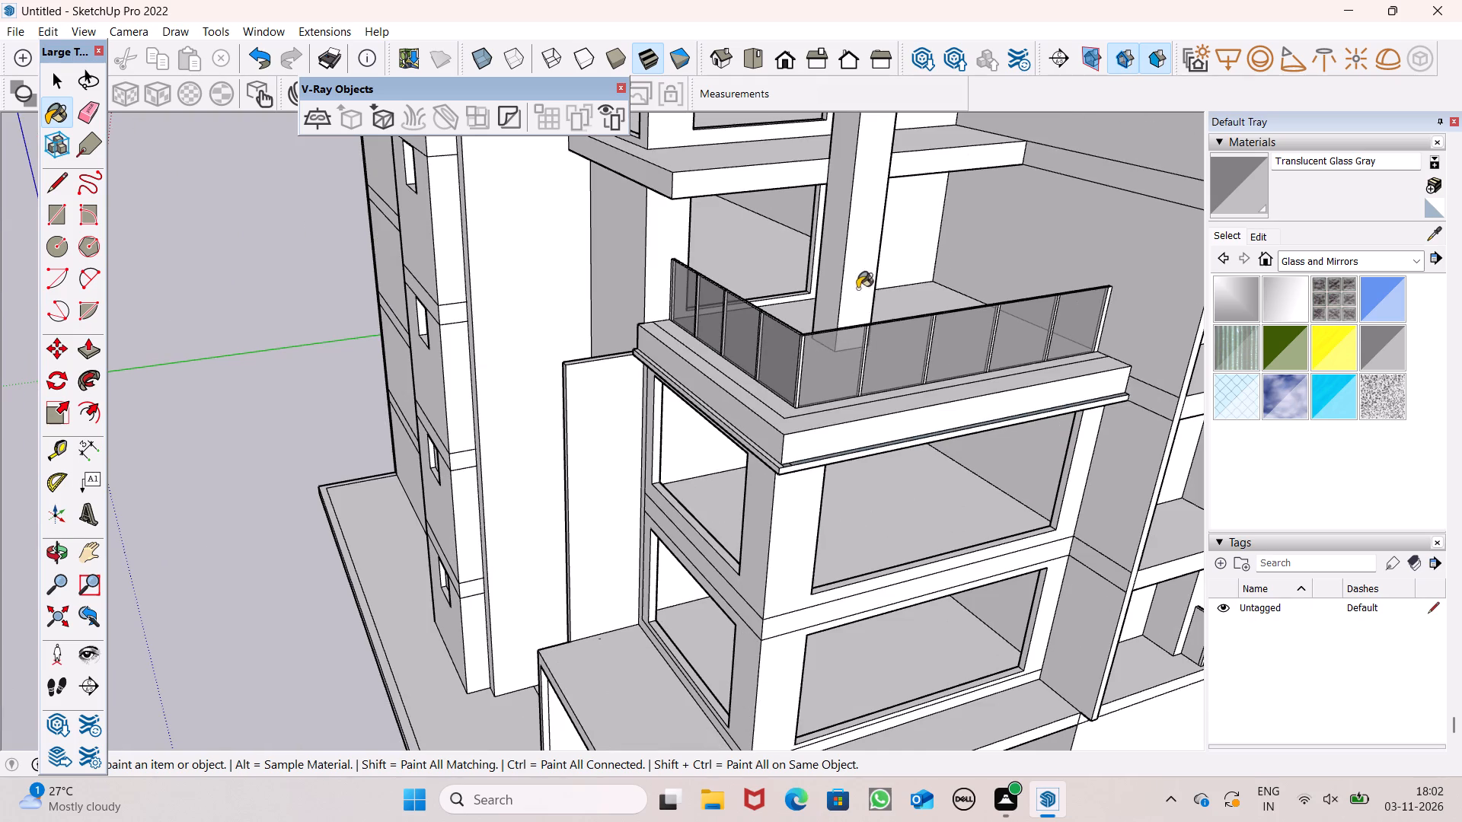
{"action": "scroll", "coordinate": [710, 329], "scroll_direction": "down", "scroll_amount": 8}
{"action": "scroll", "coordinate": [690, 169], "scroll_direction": "up", "scroll_amount": 4}
{"action": "scroll", "coordinate": [735, 296], "scroll_direction": "down", "scroll_amount": 8}
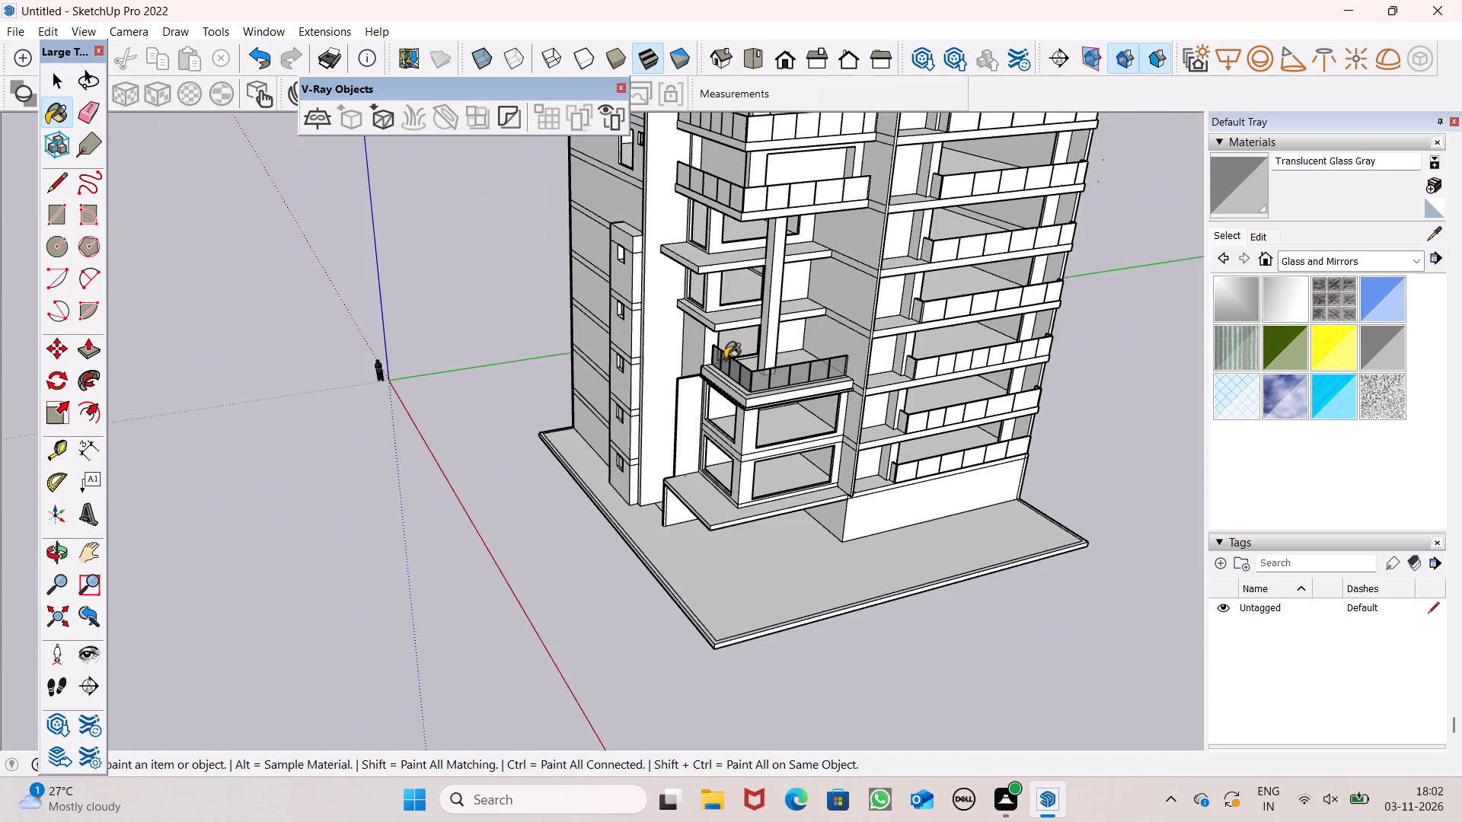
{"action": "scroll", "coordinate": [725, 358], "scroll_direction": "down", "scroll_amount": 1}
{"action": "middle_click_drag", "start_coordinate": [724, 269], "coordinate": [943, 378]}
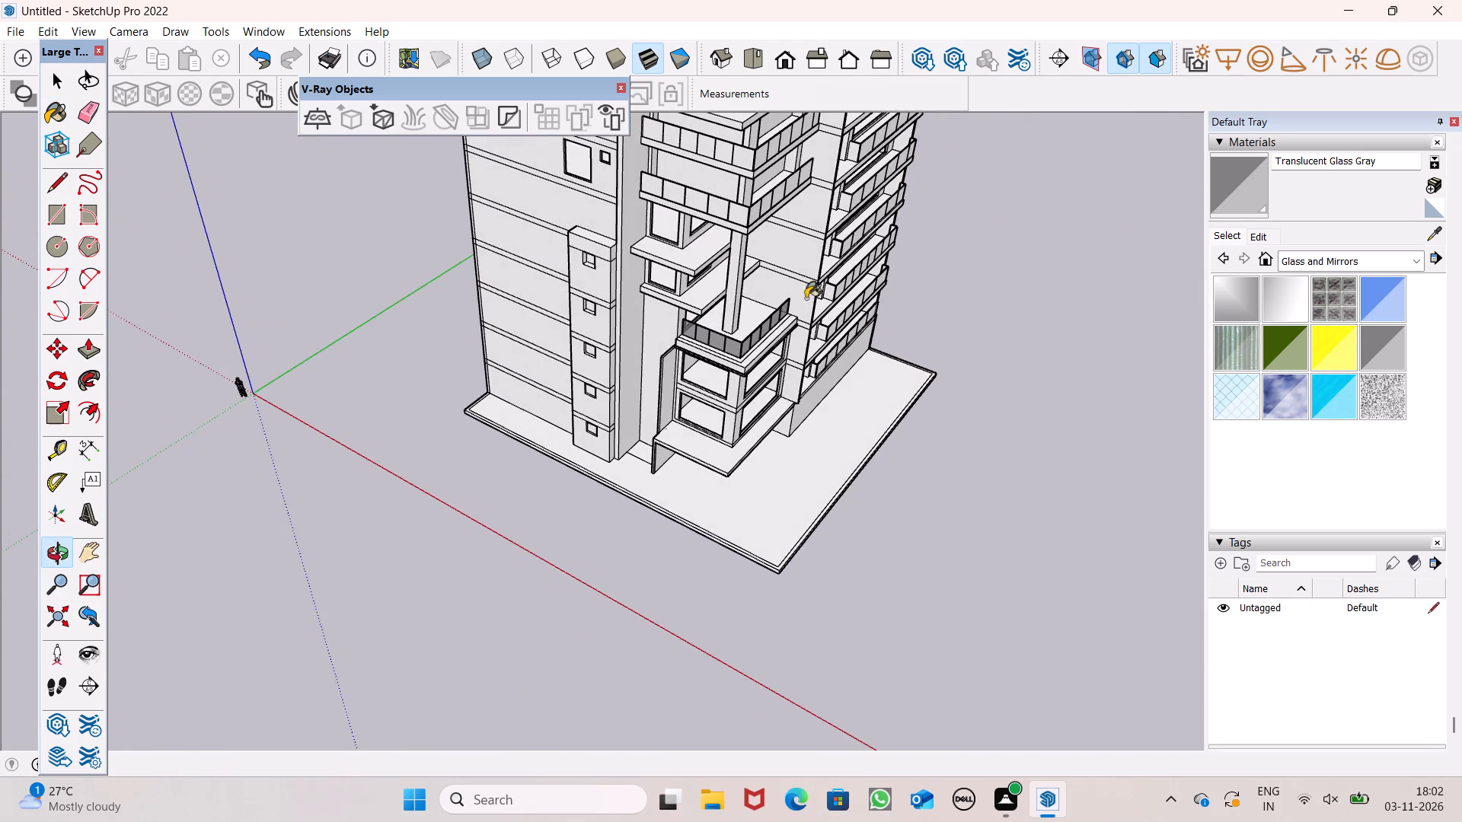
{"action": "scroll", "coordinate": [799, 314], "scroll_direction": "down", "scroll_amount": 3}
{"action": "scroll", "coordinate": [719, 208], "scroll_direction": "up", "scroll_amount": 17}
{"action": "scroll", "coordinate": [618, 203], "scroll_direction": "up", "scroll_amount": 5}
{"action": "left_click", "coordinate": [611, 225]}
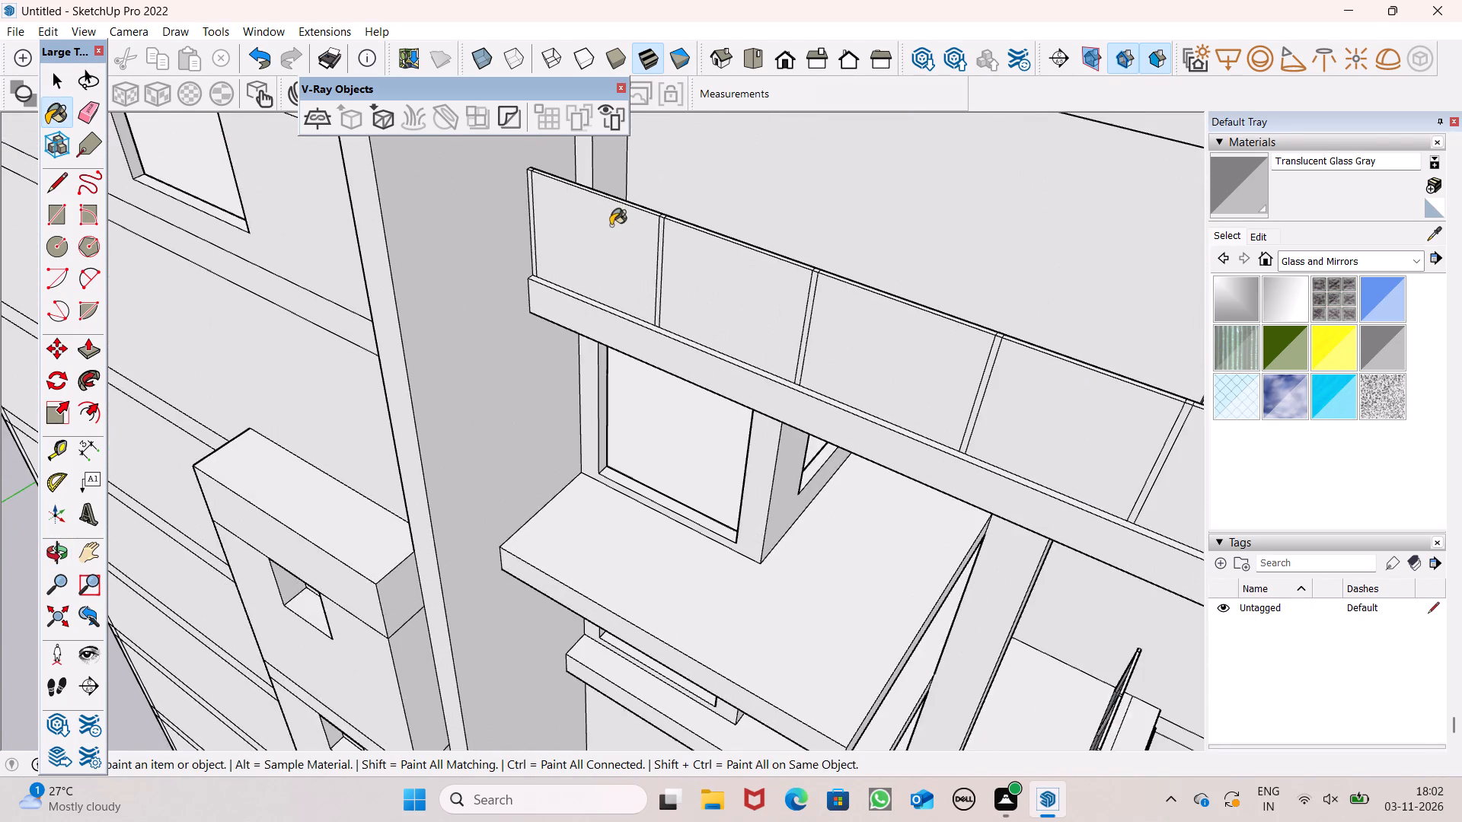
{"action": "left_click", "coordinate": [687, 285]}
{"action": "left_click", "coordinate": [853, 351]}
{"action": "scroll", "coordinate": [751, 292], "scroll_direction": "down", "scroll_amount": 4}
{"action": "scroll", "coordinate": [583, 302], "scroll_direction": "down", "scroll_amount": 3}
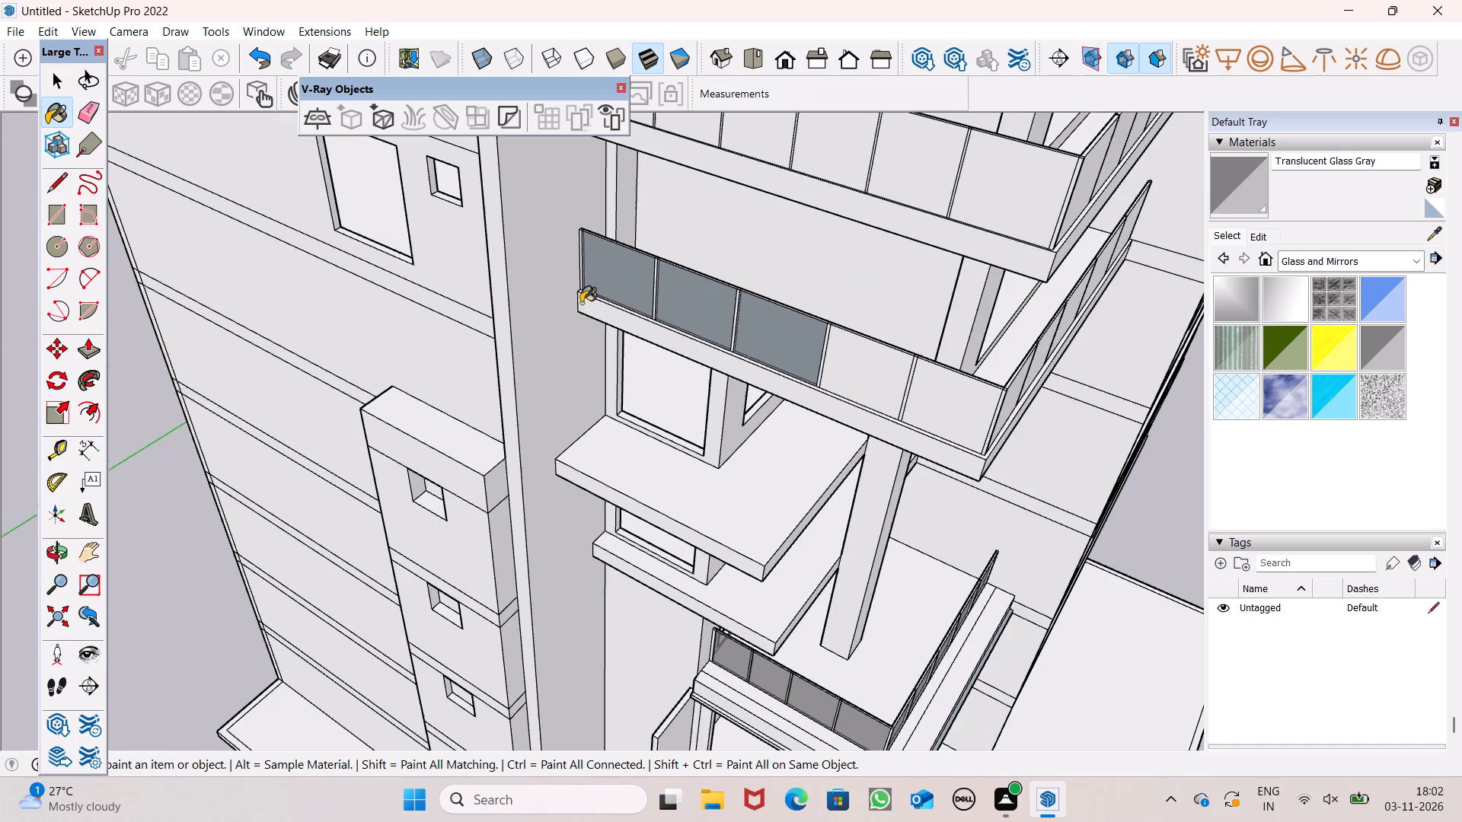
{"action": "scroll", "coordinate": [581, 303], "scroll_direction": "down", "scroll_amount": 5}
{"action": "left_click", "coordinate": [741, 356]}
{"action": "scroll", "coordinate": [848, 381], "scroll_direction": "up", "scroll_amount": 8}
{"action": "scroll", "coordinate": [790, 347], "scroll_direction": "up", "scroll_amount": 6}
{"action": "left_click", "coordinate": [772, 342]}
{"action": "left_click", "coordinate": [625, 338]}
Paint the remaining four outer front panels of that parapet with Translucent Glass Gray.
{"action": "scroll", "coordinate": [490, 323], "scroll_direction": "down", "scroll_amount": 8}
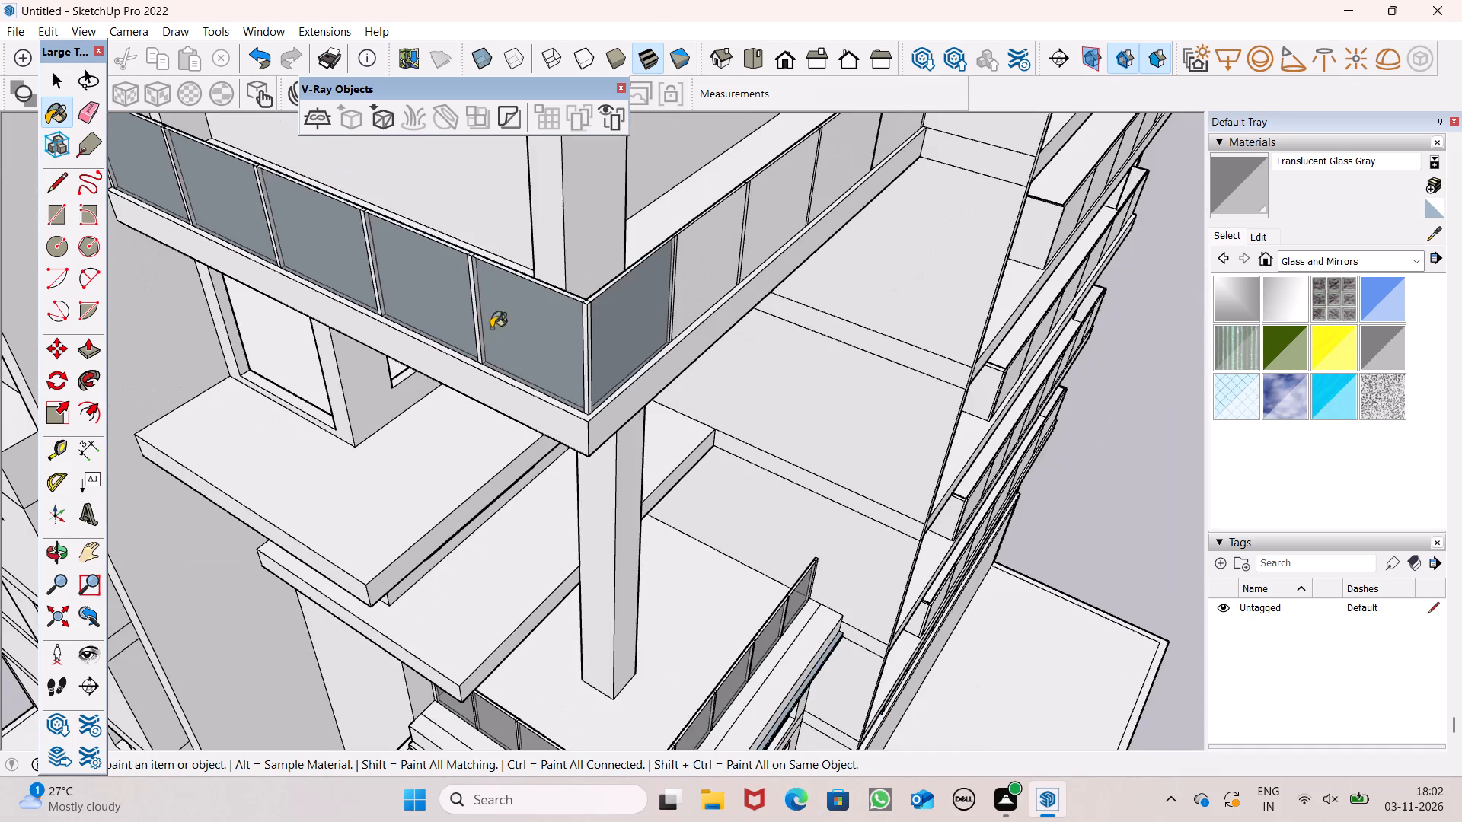
{"action": "scroll", "coordinate": [657, 290], "scroll_direction": "up", "scroll_amount": 4}
{"action": "left_click", "coordinate": [682, 273]}
{"action": "scroll", "coordinate": [533, 271], "scroll_direction": "down", "scroll_amount": 6}
{"action": "scroll", "coordinate": [720, 225], "scroll_direction": "up", "scroll_amount": 6}
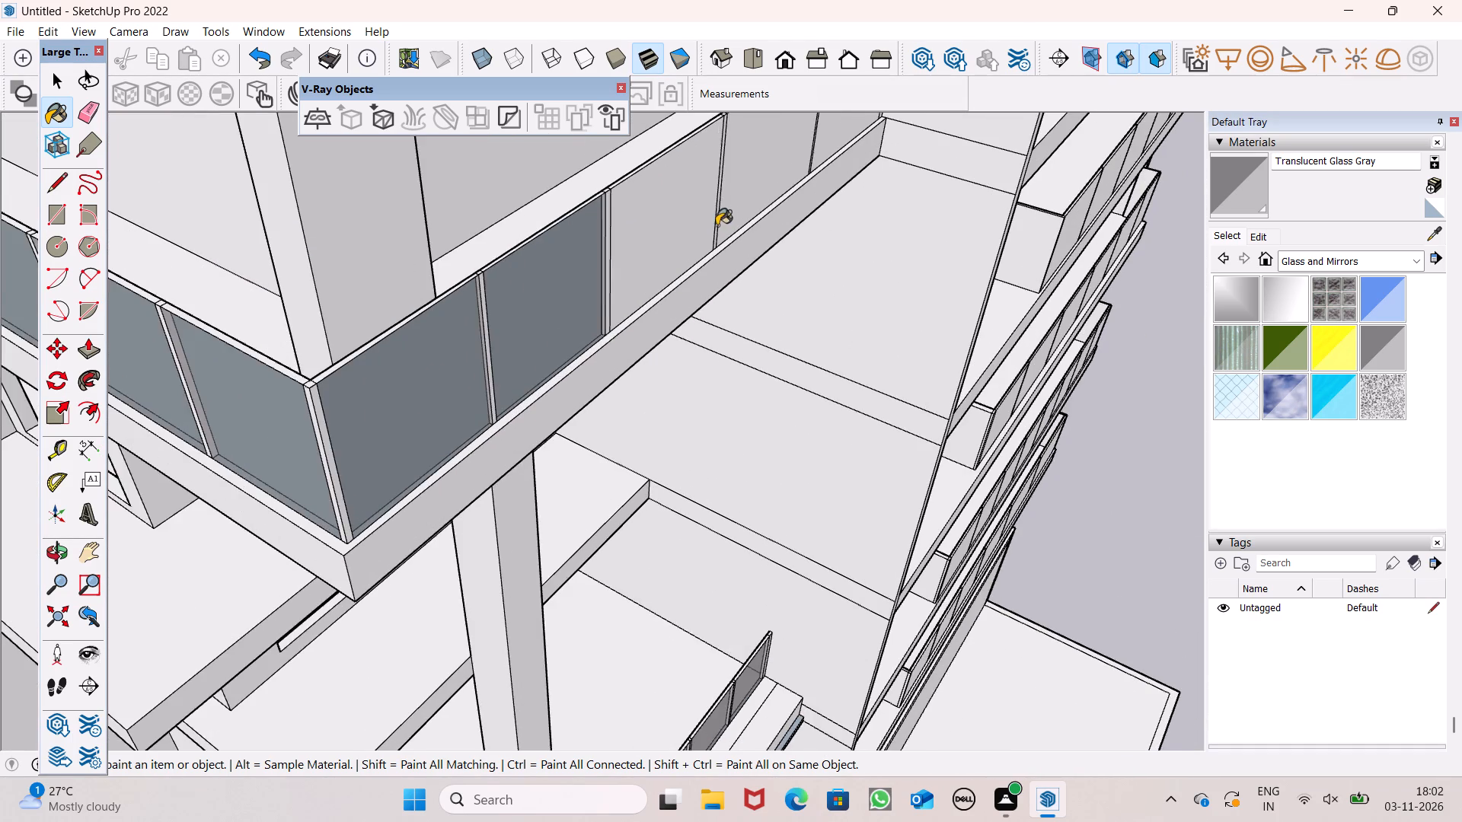
{"action": "left_click", "coordinate": [717, 225]}
{"action": "left_click", "coordinate": [733, 184]}
{"action": "left_click", "coordinate": [684, 218]}
{"action": "scroll", "coordinate": [494, 263], "scroll_direction": "down", "scroll_amount": 8}
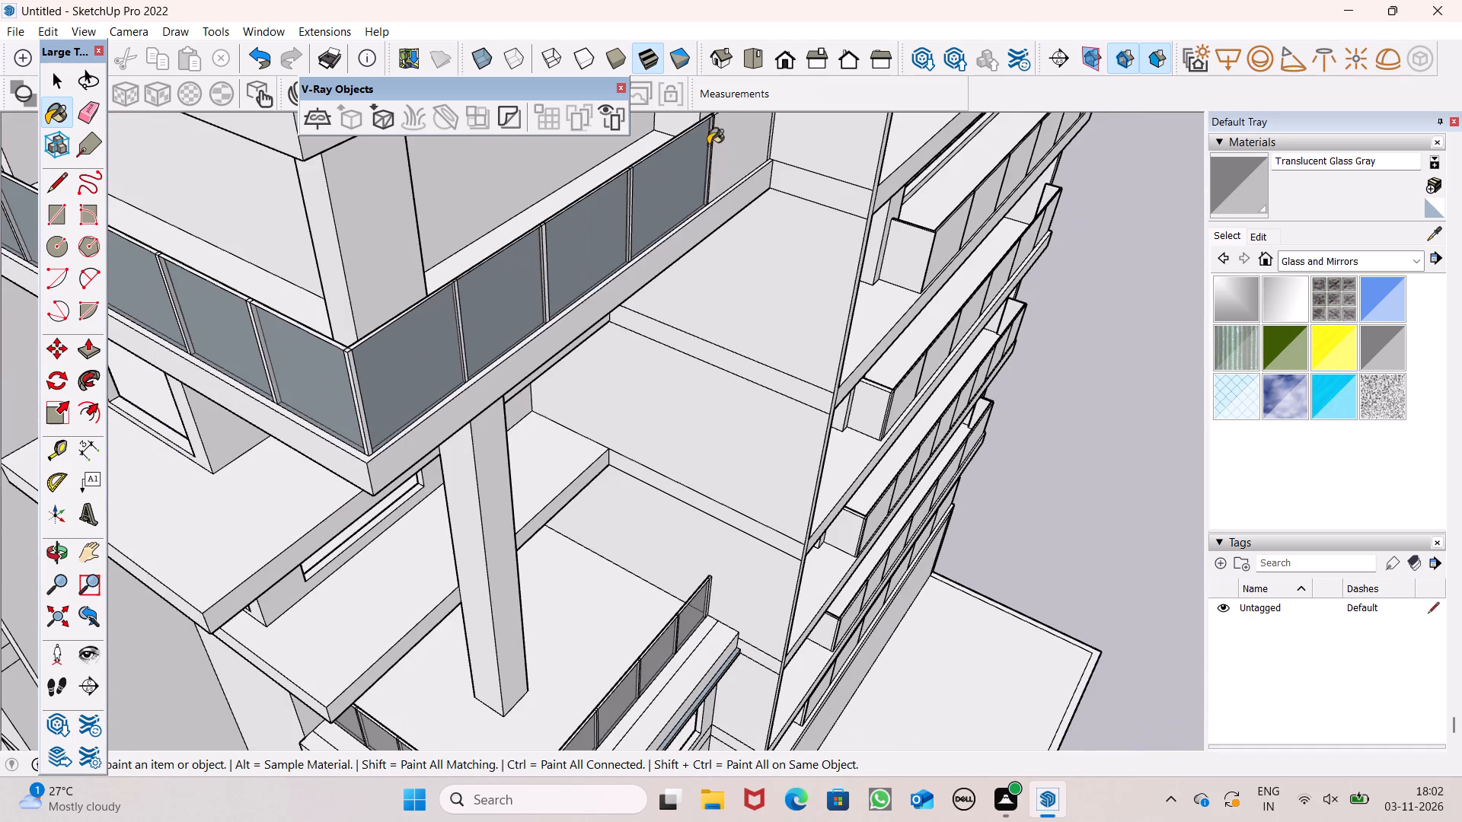
{"action": "scroll", "coordinate": [708, 145], "scroll_direction": "up", "scroll_amount": 6}
{"action": "left_click", "coordinate": [699, 165]}
Paint the inner faces of the same parapet's front panels with Translucent Glass Gray.
{"action": "scroll", "coordinate": [323, 330], "scroll_direction": "down", "scroll_amount": 7}
{"action": "middle_click_drag", "start_coordinate": [182, 364], "coordinate": [584, 336]}
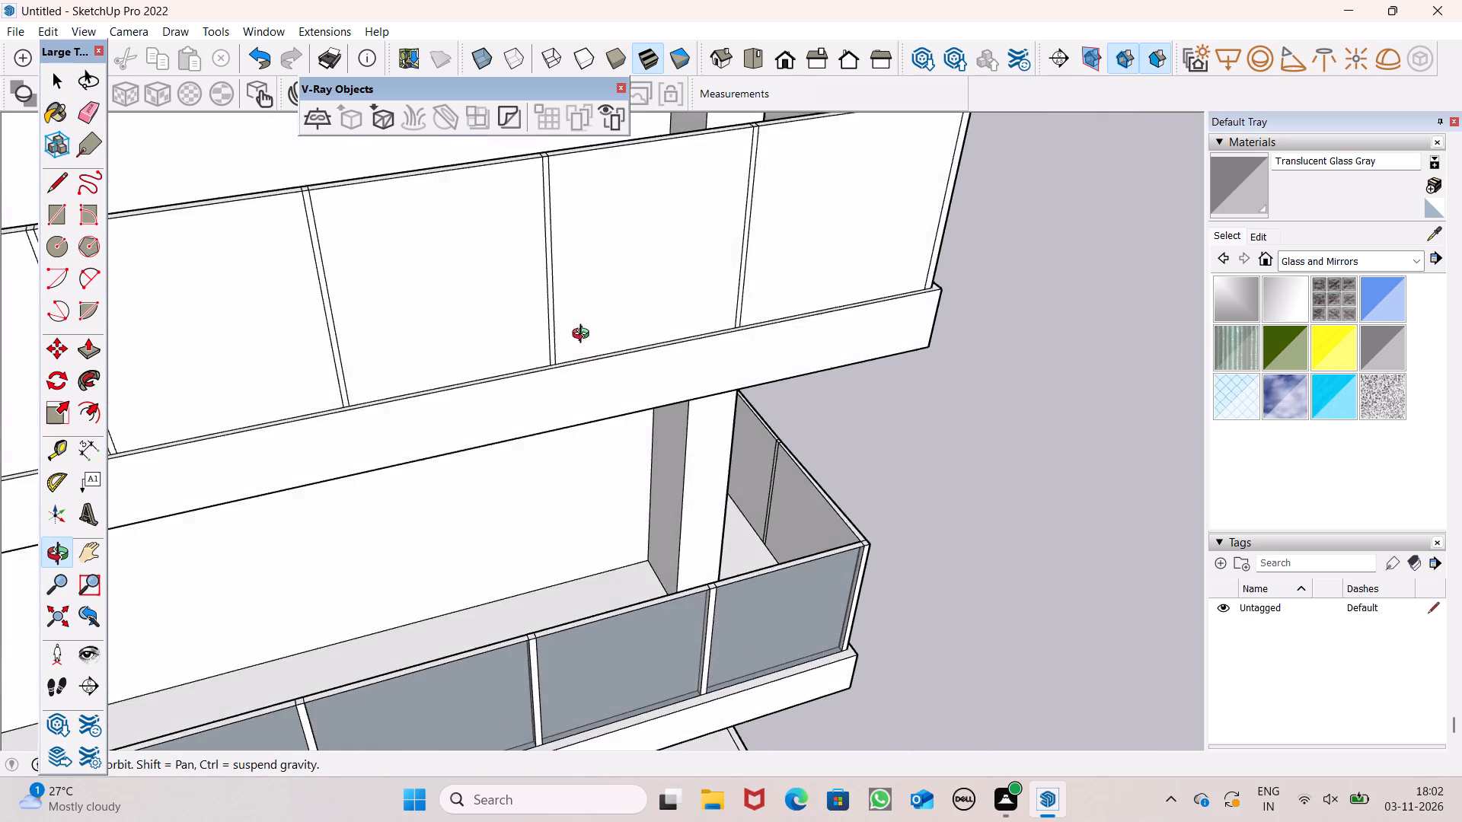
{"action": "middle_click_drag", "start_coordinate": [584, 336], "coordinate": [483, 309]}
{"action": "scroll", "coordinate": [568, 369], "scroll_direction": "up", "scroll_amount": 7}
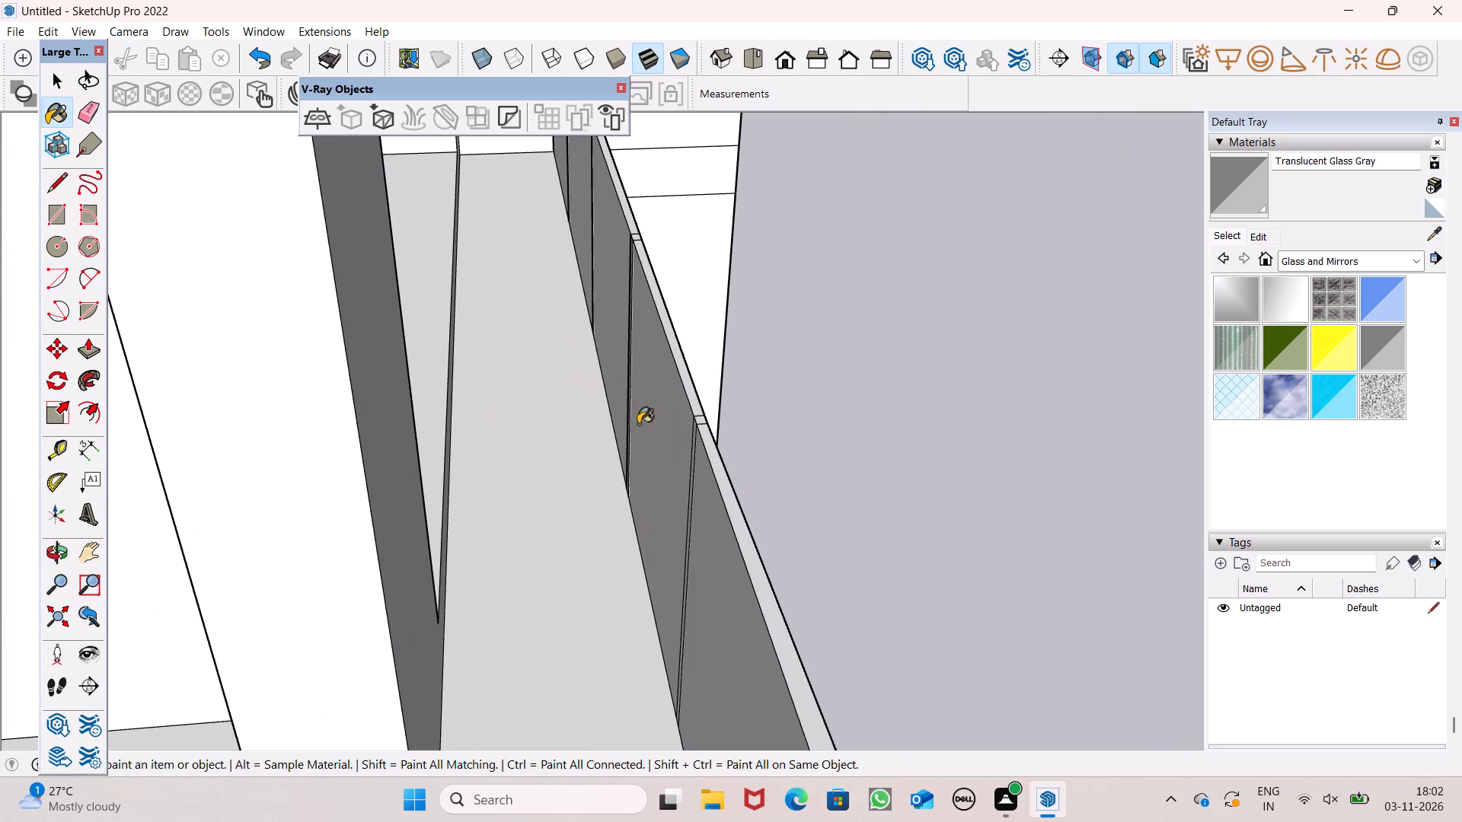
{"action": "left_click", "coordinate": [638, 424]}
{"action": "left_click", "coordinate": [712, 567]}
{"action": "middle_click_drag", "start_coordinate": [576, 349], "coordinate": [622, 320]}
{"action": "scroll", "coordinate": [581, 343], "scroll_direction": "up", "scroll_amount": 1}
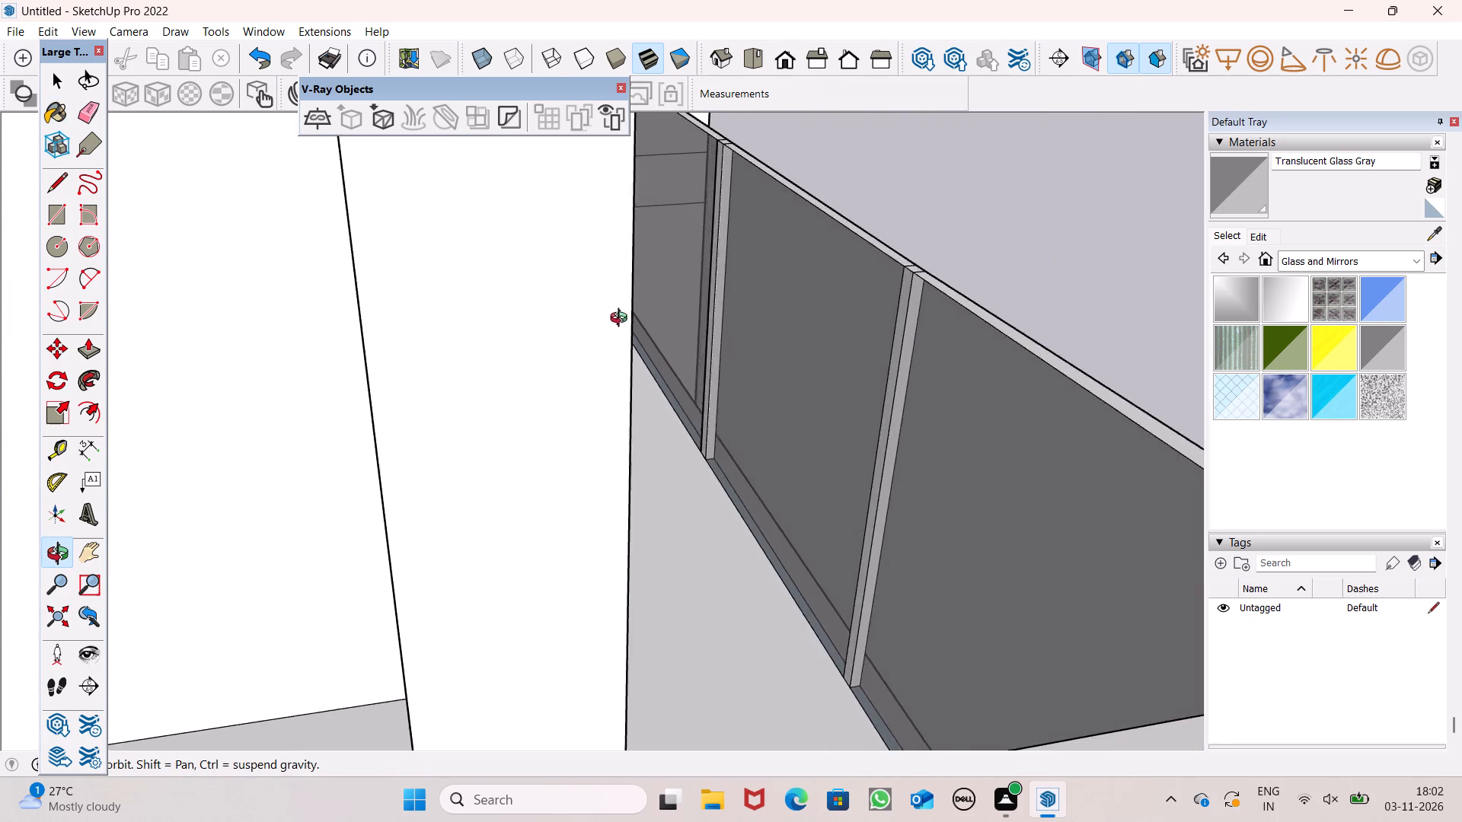
{"action": "middle_click_drag", "start_coordinate": [622, 320], "coordinate": [549, 352]}
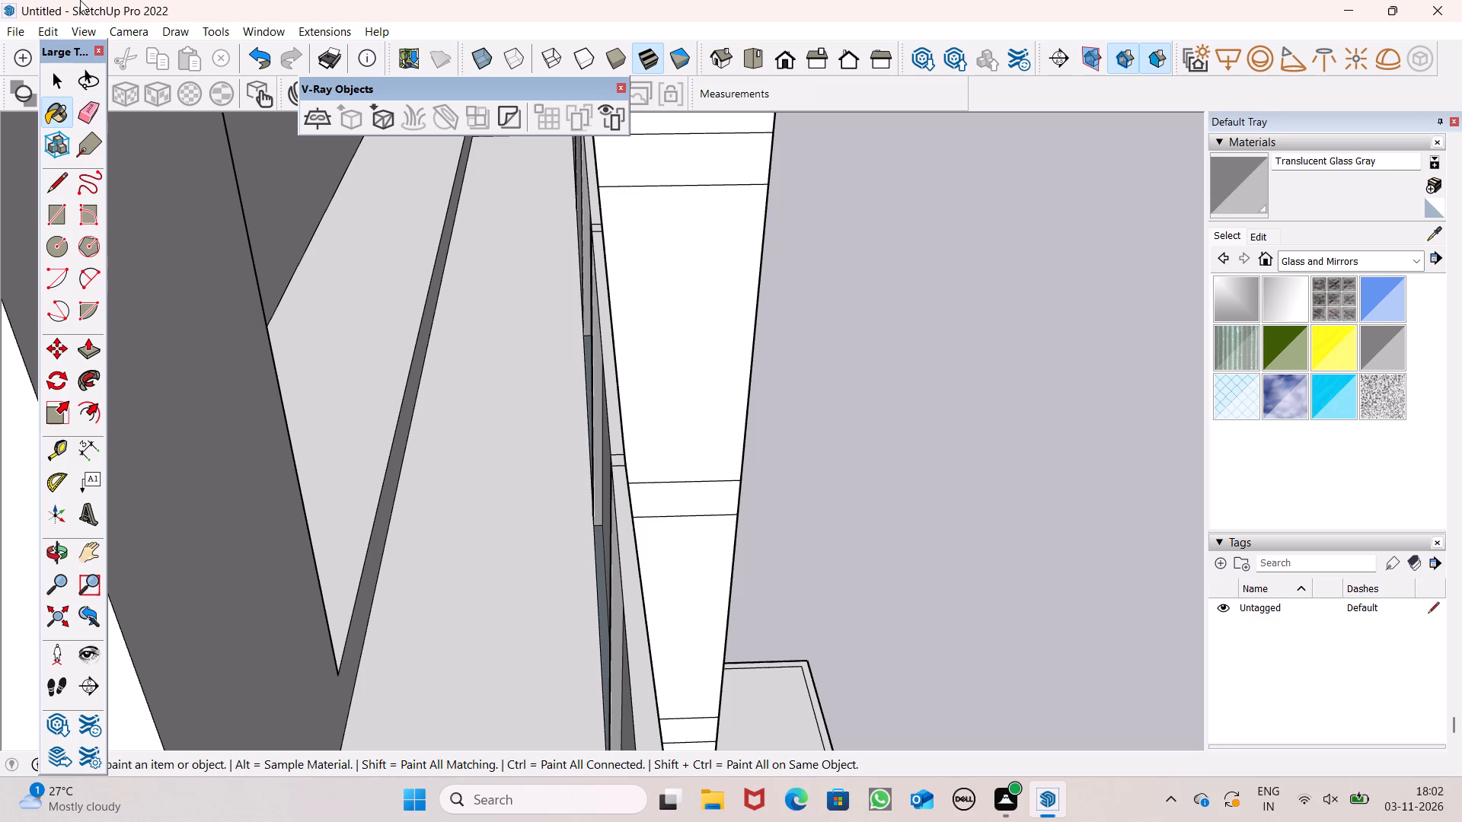
{"action": "scroll", "coordinate": [559, 362], "scroll_direction": "down", "scroll_amount": 11}
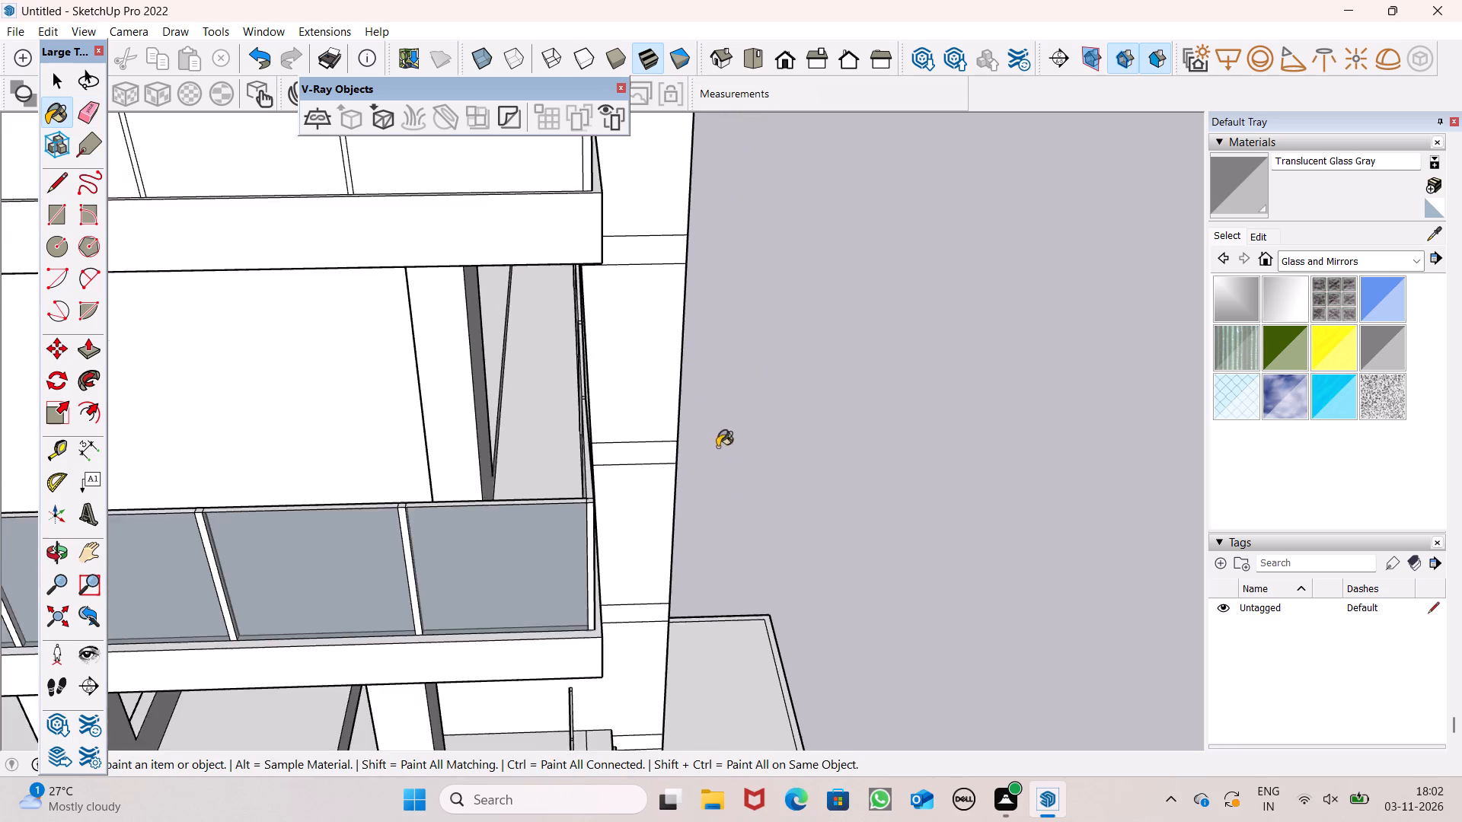
{"action": "scroll", "coordinate": [717, 447], "scroll_direction": "down", "scroll_amount": 2}
{"action": "middle_click_drag", "start_coordinate": [583, 475], "coordinate": [321, 457]}
{"action": "scroll", "coordinate": [322, 457], "scroll_direction": "up", "scroll_amount": 9}
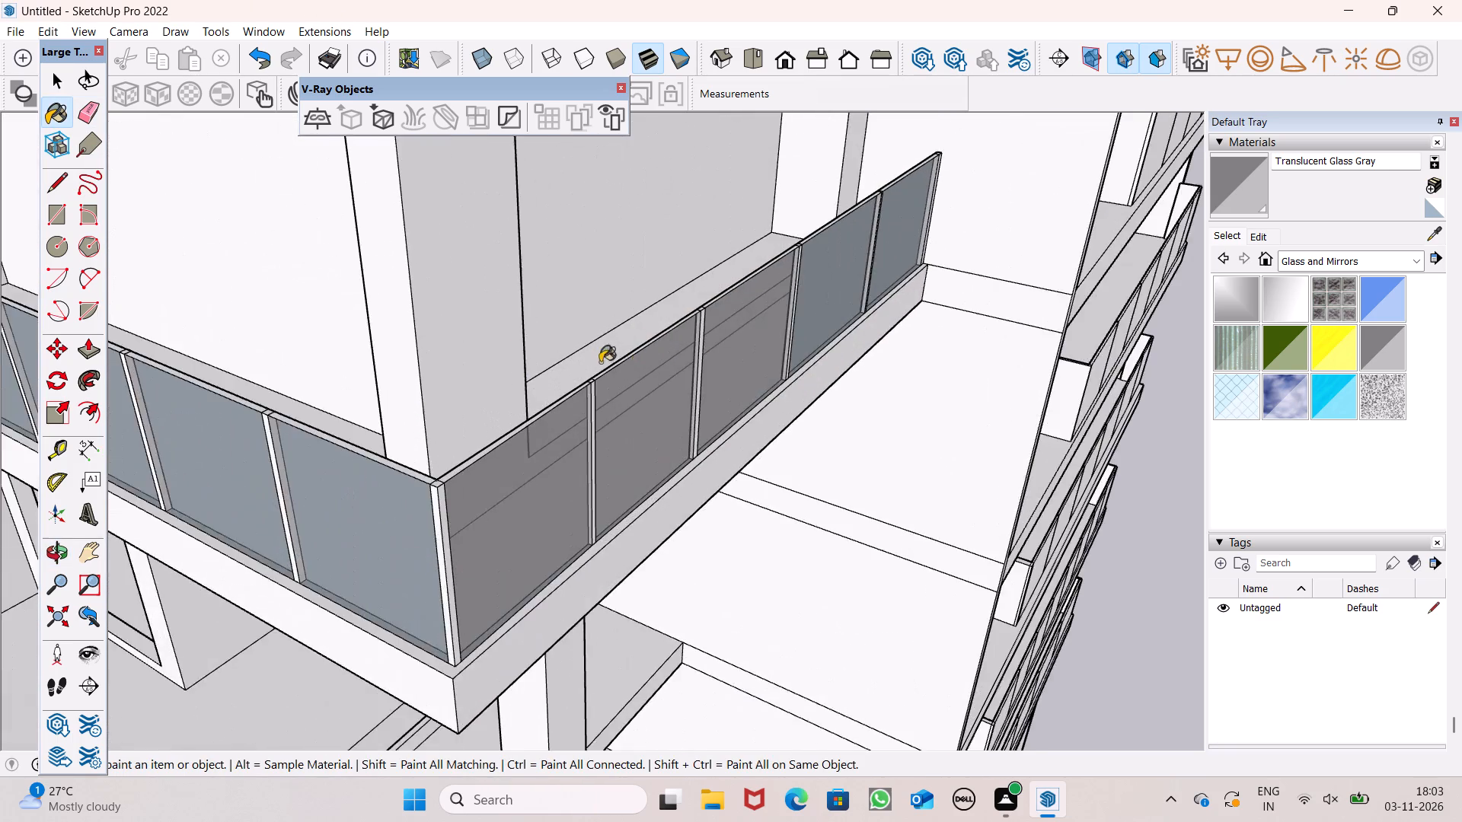
{"action": "scroll", "coordinate": [575, 413], "scroll_direction": "up", "scroll_amount": 8}
{"action": "scroll", "coordinate": [870, 314], "scroll_direction": "down", "scroll_amount": 9}
{"action": "middle_click_drag", "start_coordinate": [806, 336], "coordinate": [959, 337]}
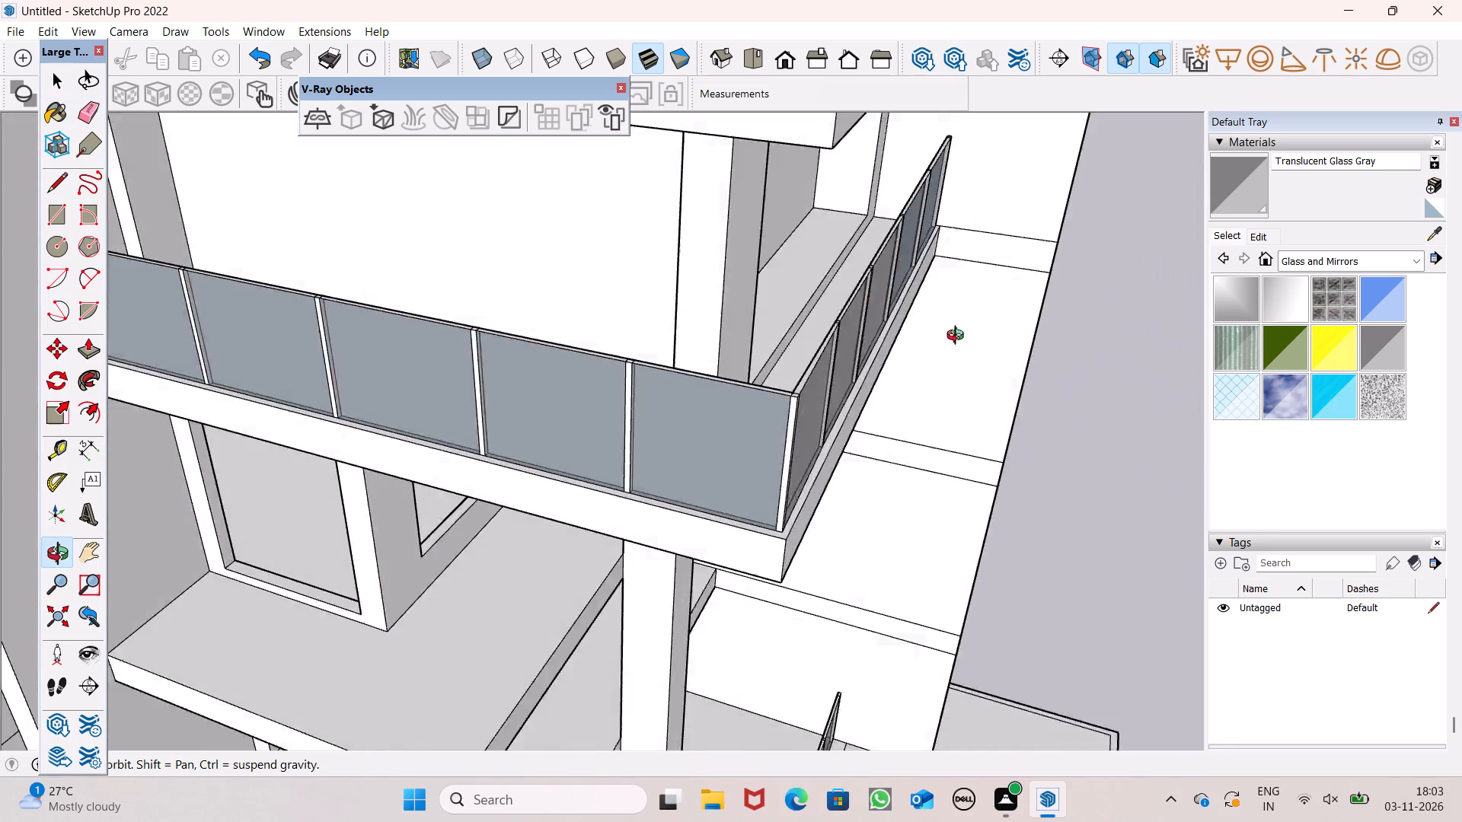
{"action": "middle_click_drag", "start_coordinate": [959, 337], "coordinate": [971, 260]}
{"action": "scroll", "coordinate": [846, 158], "scroll_direction": "up", "scroll_amount": 7}
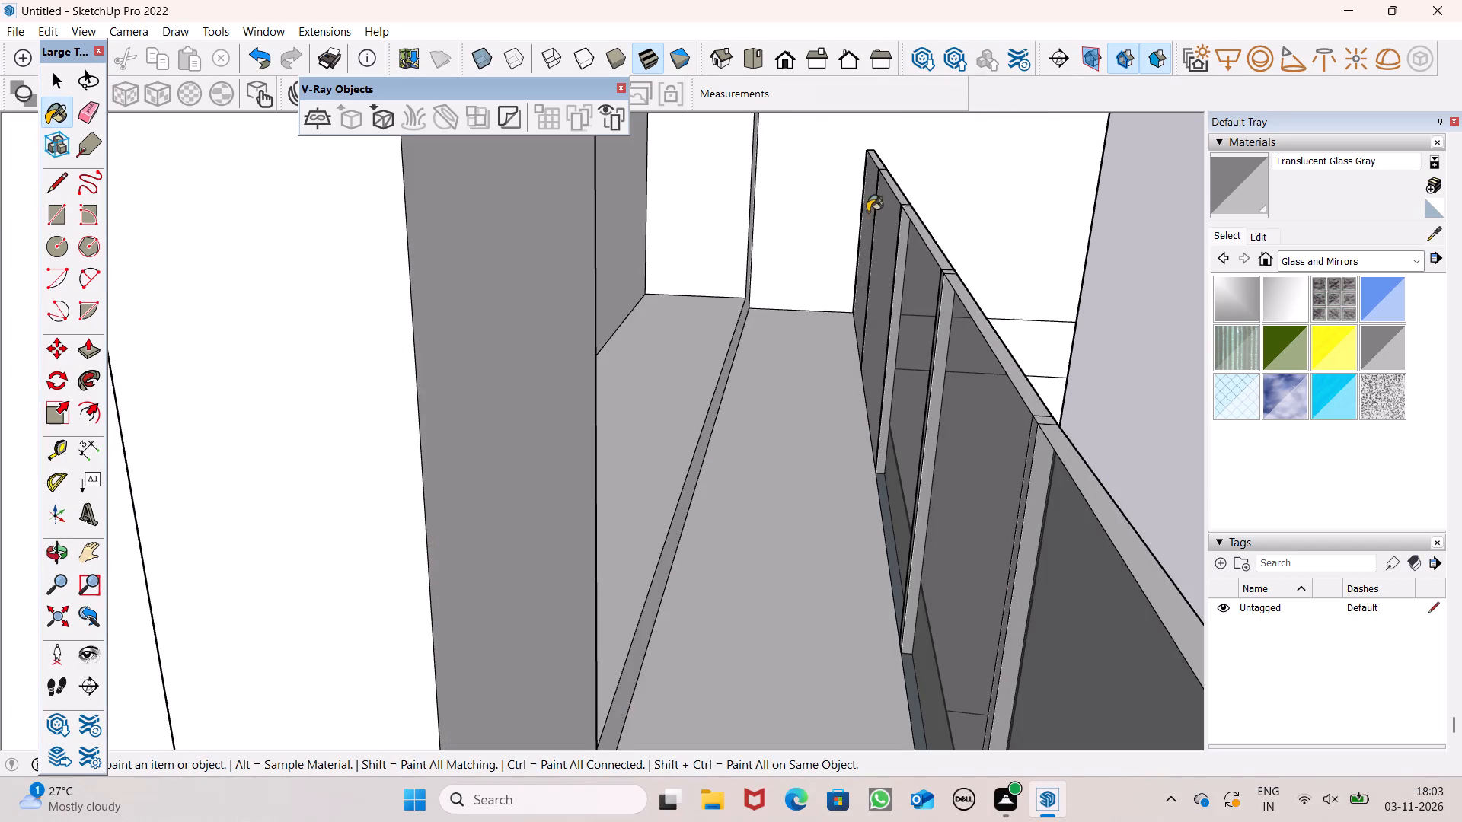
{"action": "left_click", "coordinate": [876, 215]}
Paint the inner faces of the same parapet's side panels with Translucent Glass Gray.
{"action": "middle_click_drag", "start_coordinate": [1021, 285], "coordinate": [867, 332]}
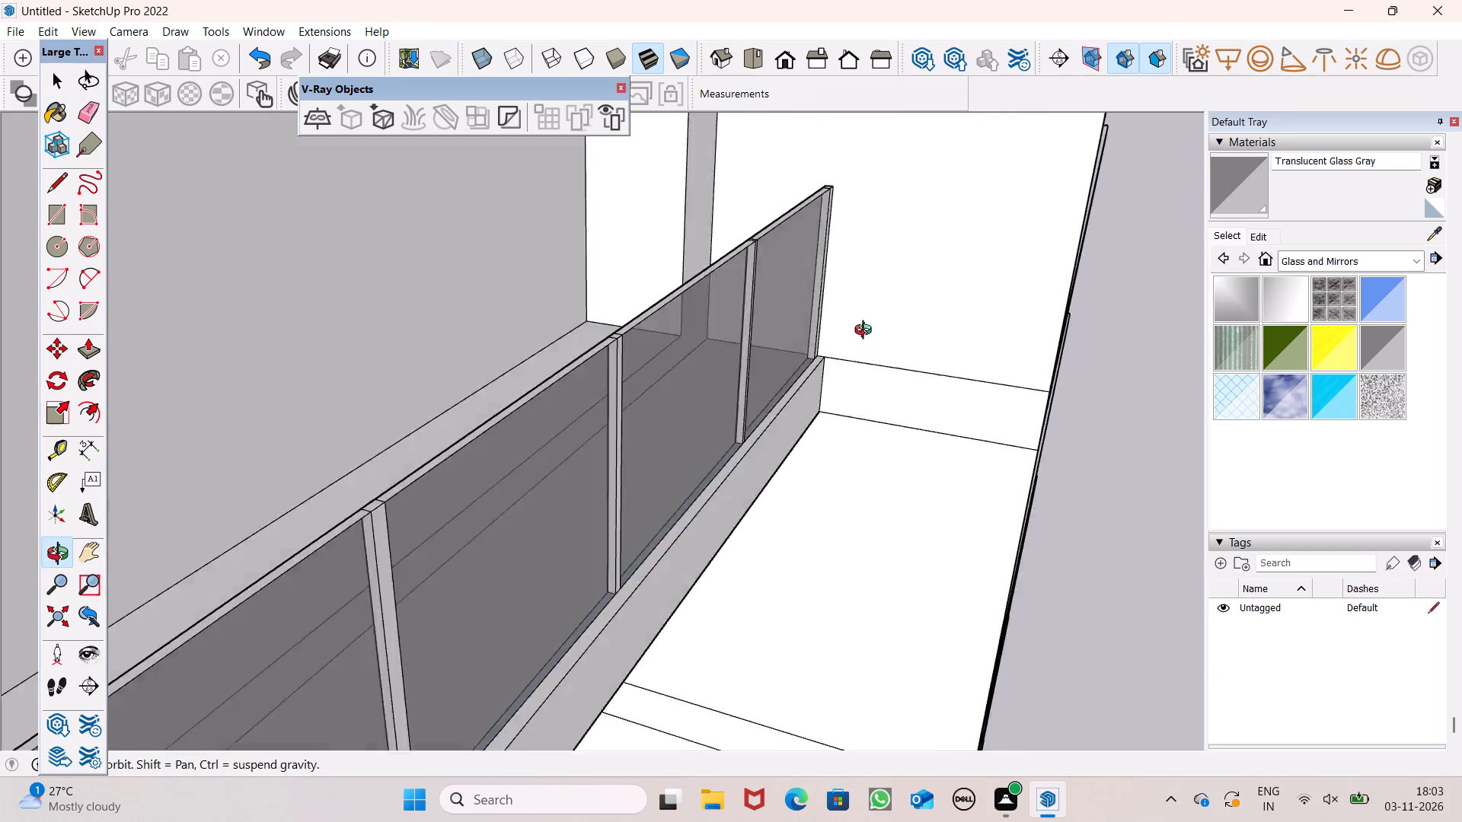
{"action": "middle_click_drag", "start_coordinate": [867, 332], "coordinate": [825, 331]}
{"action": "scroll", "coordinate": [826, 332], "scroll_direction": "up", "scroll_amount": 1}
{"action": "scroll", "coordinate": [796, 232], "scroll_direction": "down", "scroll_amount": 6}
{"action": "scroll", "coordinate": [863, 213], "scroll_direction": "down", "scroll_amount": 10}
{"action": "middle_click_drag", "start_coordinate": [614, 395], "coordinate": [621, 397]}
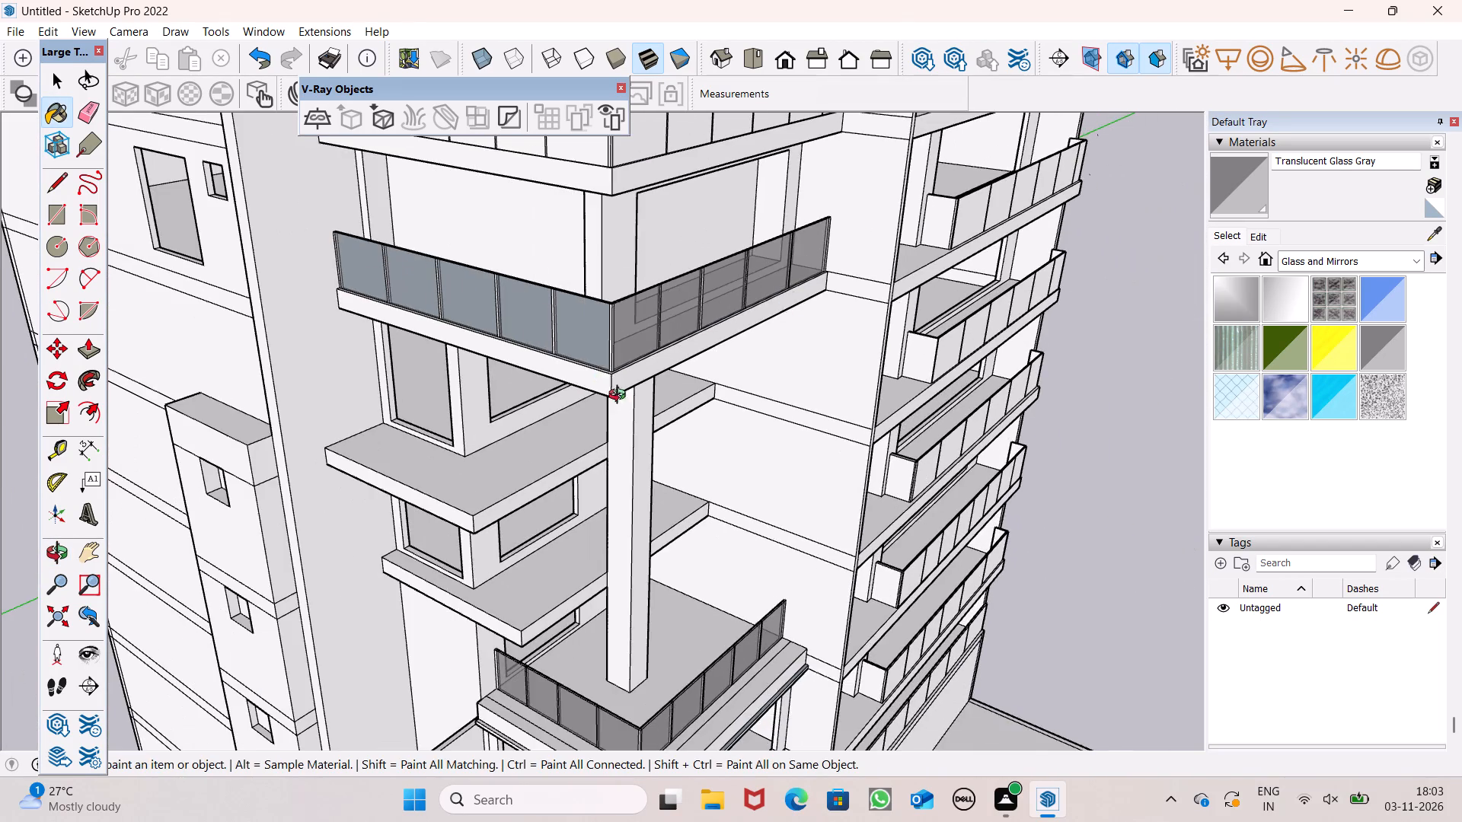
{"action": "middle_click_drag", "start_coordinate": [621, 397], "coordinate": [112, 438]}
{"action": "scroll", "coordinate": [184, 309], "scroll_direction": "up", "scroll_amount": 7}
{"action": "scroll", "coordinate": [439, 223], "scroll_direction": "up", "scroll_amount": 6}
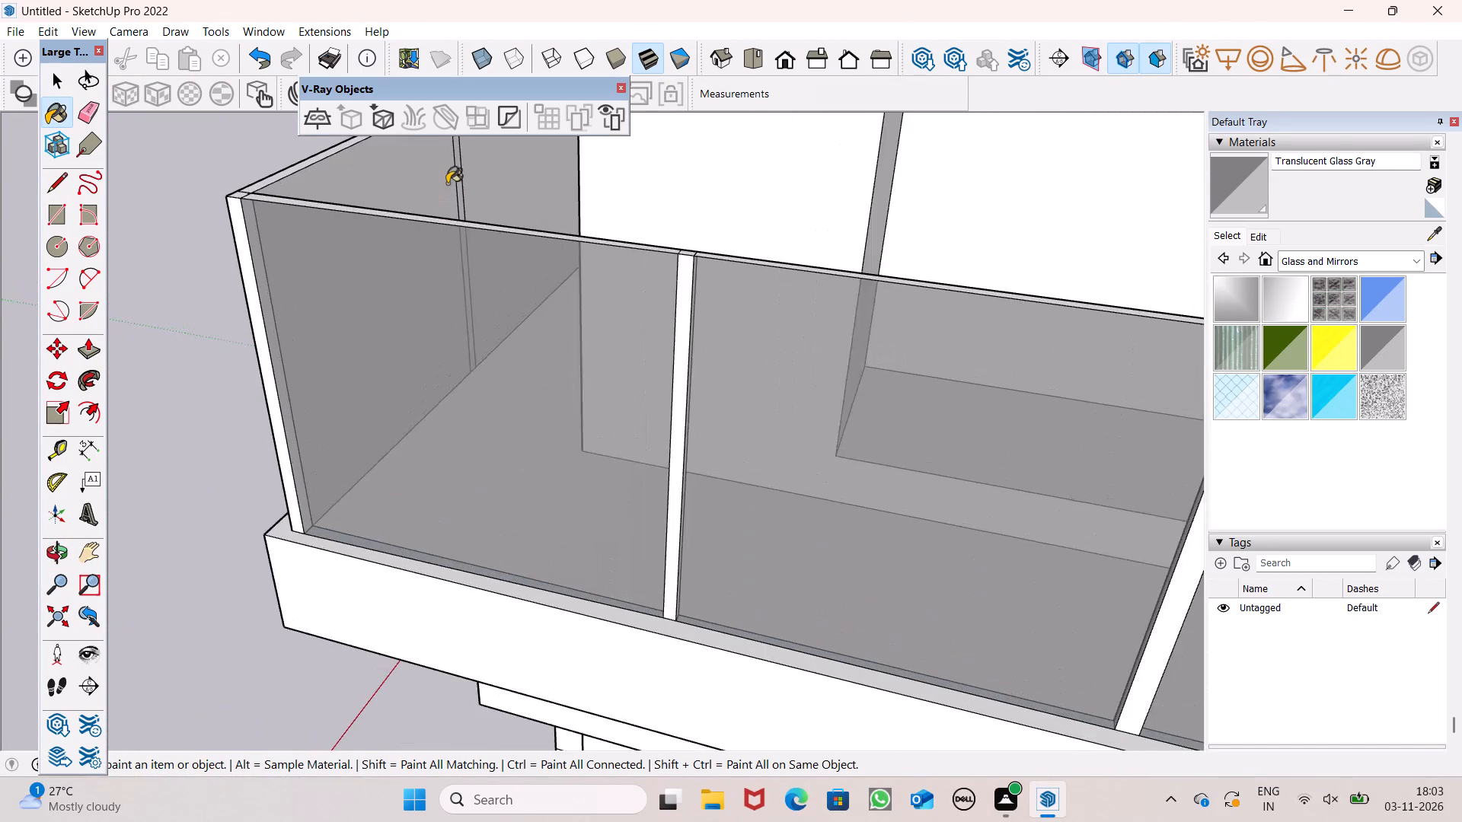
{"action": "left_click", "coordinate": [433, 178]}
{"action": "left_click", "coordinate": [528, 180]}
{"action": "scroll", "coordinate": [623, 387], "scroll_direction": "down", "scroll_amount": 13}
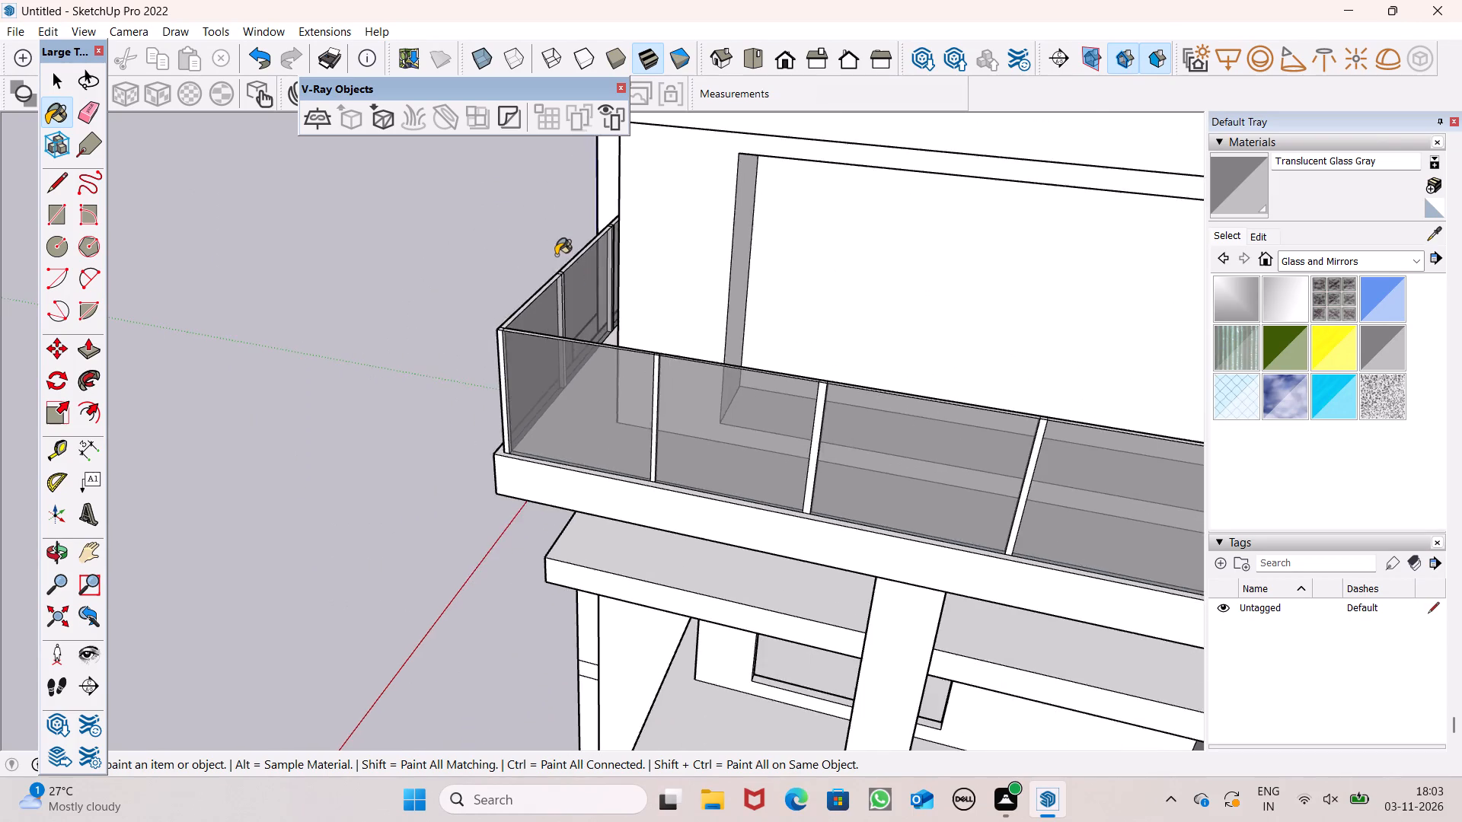
{"action": "scroll", "coordinate": [556, 255], "scroll_direction": "up", "scroll_amount": 9}
{"action": "scroll", "coordinate": [576, 247], "scroll_direction": "down", "scroll_amount": 6}
{"action": "middle_click_drag", "start_coordinate": [592, 277], "coordinate": [573, 289]}
{"action": "left_click", "coordinate": [860, 214]}
{"action": "left_click", "coordinate": [886, 179]}
On the top projecting-corner parapet, paint the outer front panel and two outer side panels nearest the corner with Translucent Glass Gray.
{"action": "scroll", "coordinate": [834, 277], "scroll_direction": "down", "scroll_amount": 3}
{"action": "middle_click_drag", "start_coordinate": [534, 390], "coordinate": [835, 359]}
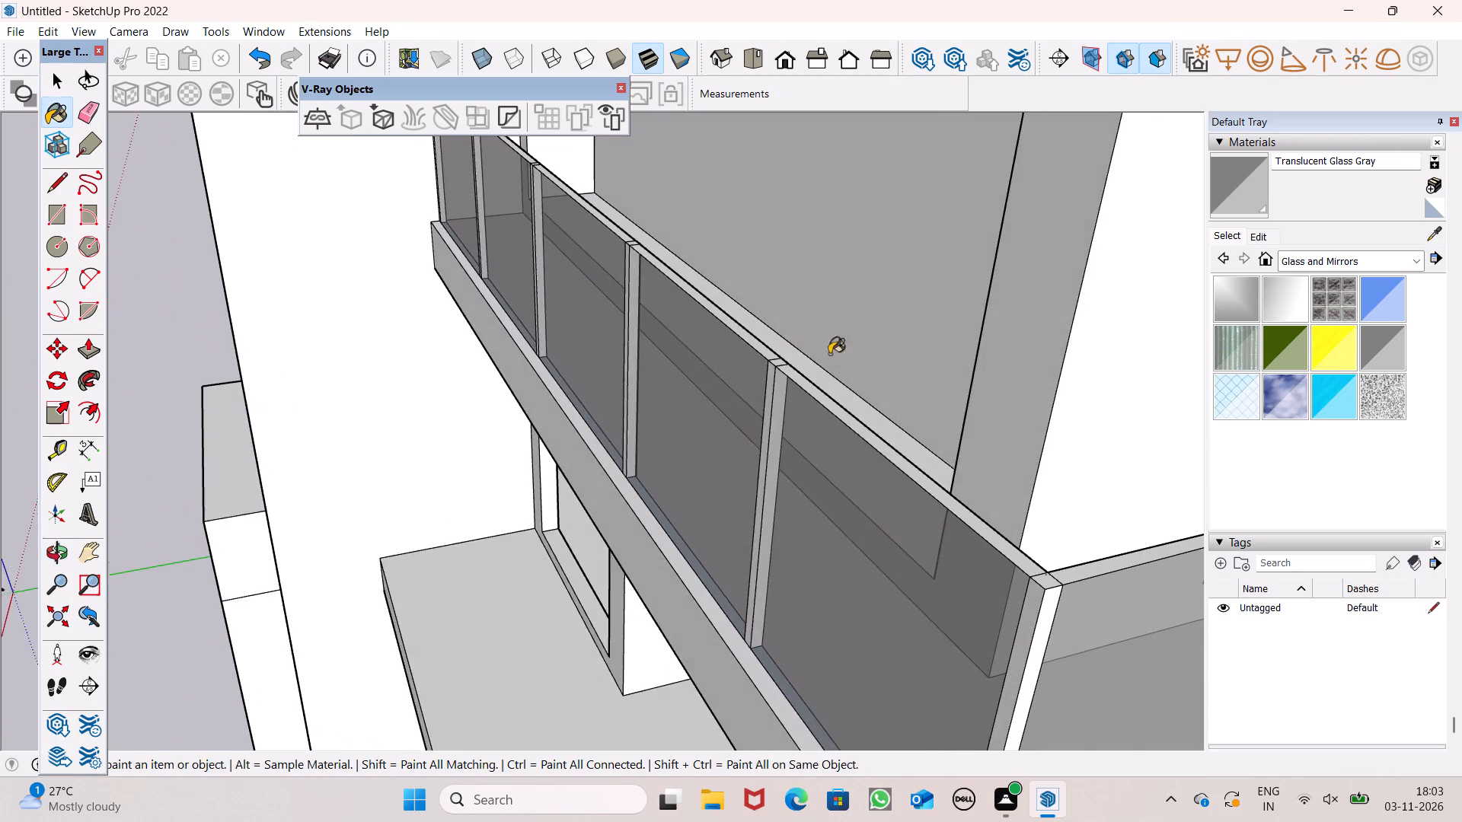
{"action": "scroll", "coordinate": [800, 362], "scroll_direction": "down", "scroll_amount": 12}
{"action": "scroll", "coordinate": [735, 379], "scroll_direction": "down", "scroll_amount": 5}
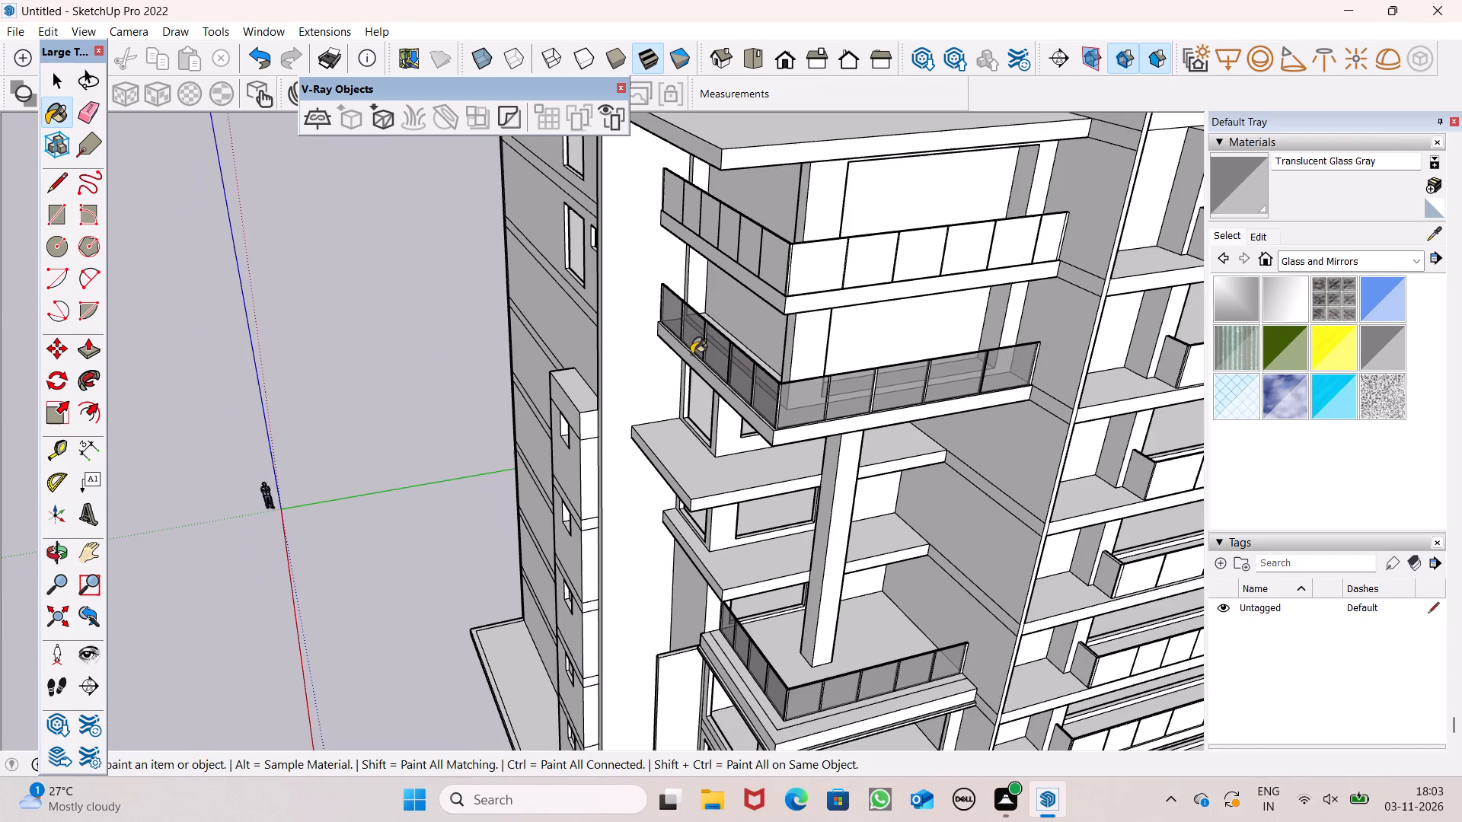
{"action": "middle_click_drag", "start_coordinate": [557, 395], "coordinate": [650, 507]}
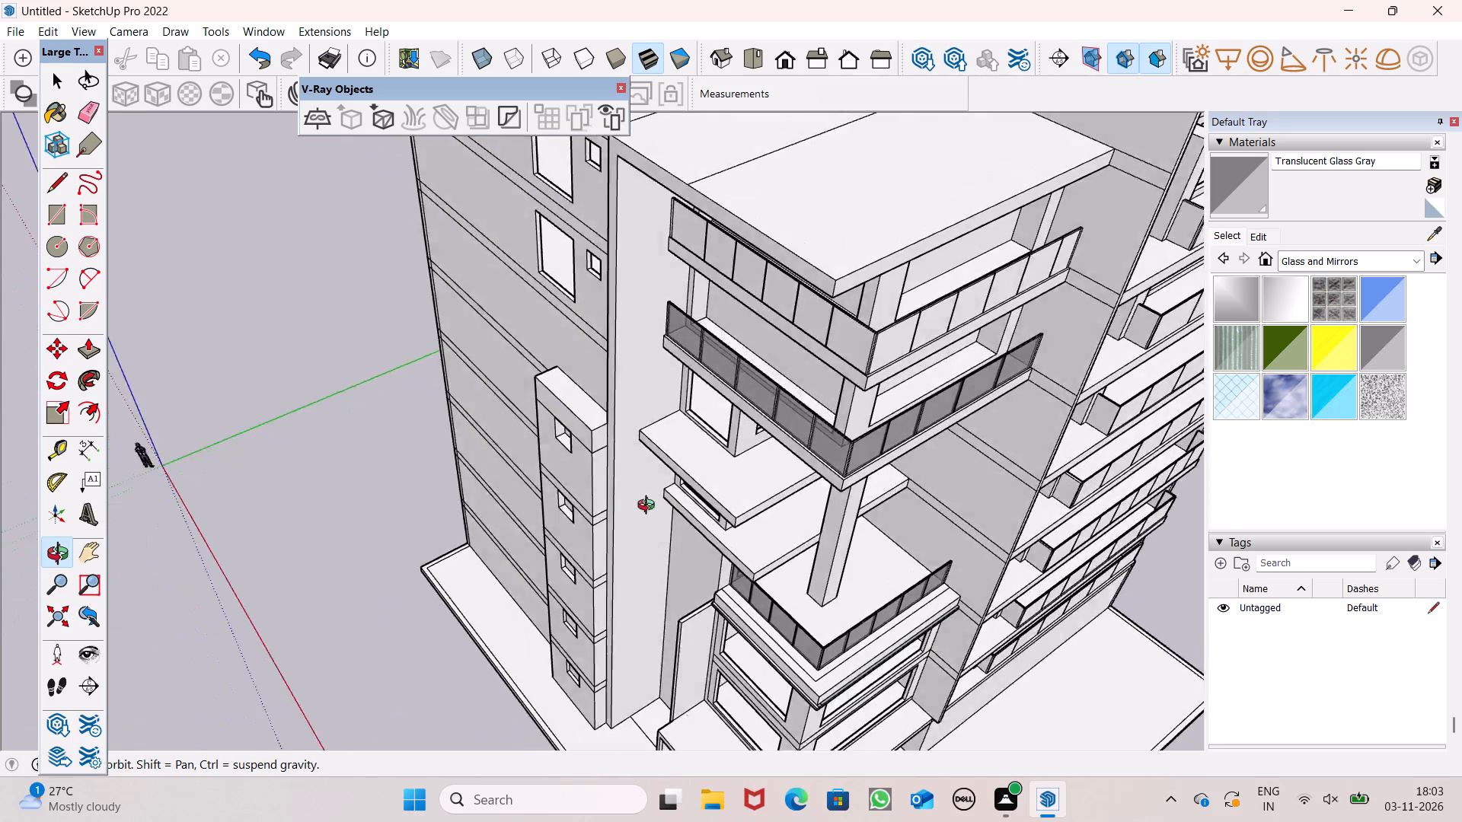
{"action": "middle_click_drag", "start_coordinate": [650, 507], "coordinate": [618, 515]}
{"action": "scroll", "coordinate": [845, 404], "scroll_direction": "up", "scroll_amount": 15}
{"action": "left_click", "coordinate": [854, 339]}
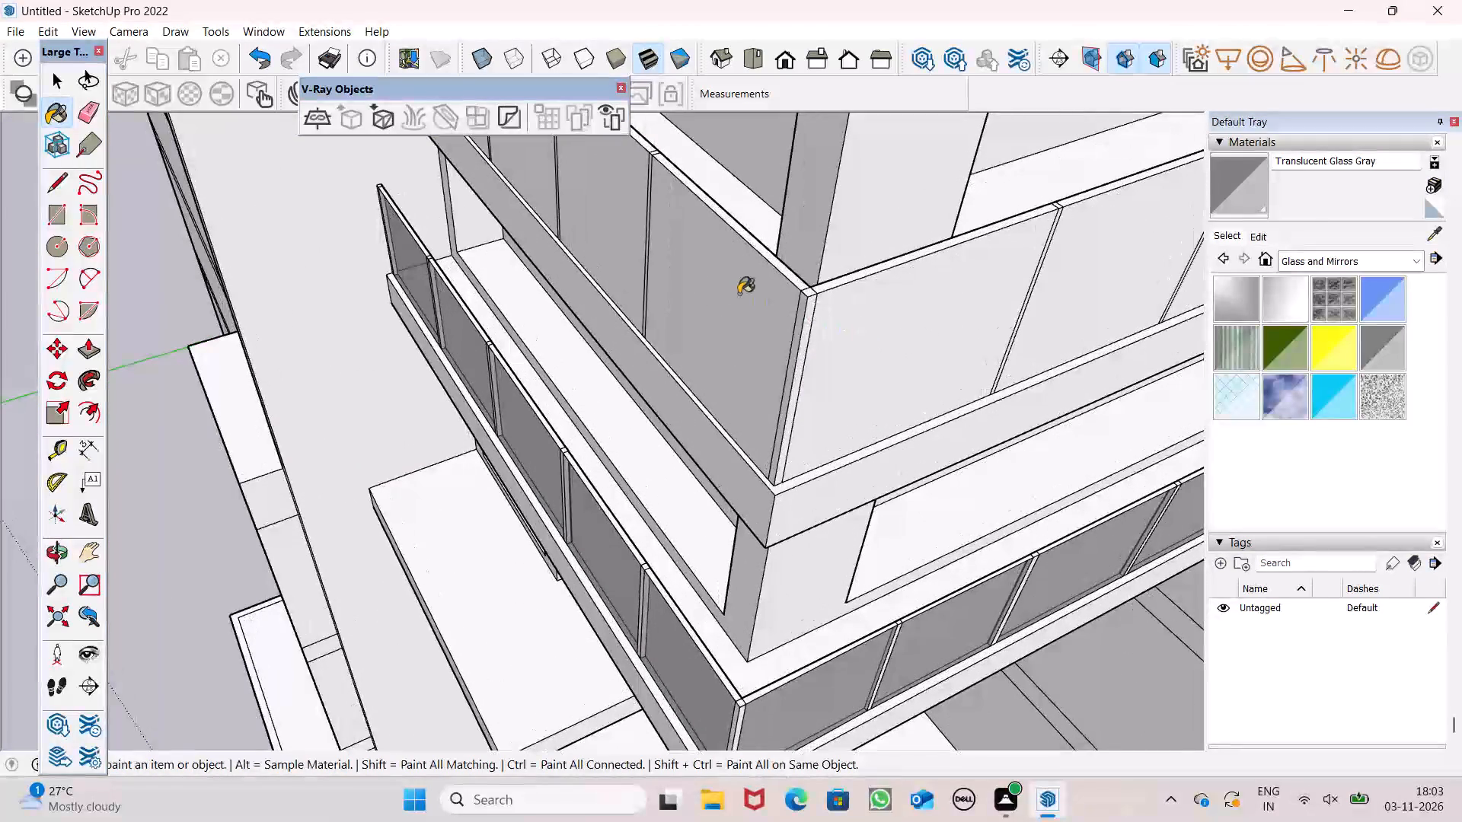
{"action": "left_click", "coordinate": [739, 294]}
{"action": "left_click", "coordinate": [611, 190]}
Paint the remaining four outer side panels of the top corner parapet with Translucent Glass Gray.
{"action": "scroll", "coordinate": [528, 358], "scroll_direction": "down", "scroll_amount": 4}
{"action": "middle_click_drag", "start_coordinate": [507, 383], "coordinate": [779, 258]}
{"action": "scroll", "coordinate": [507, 384], "scroll_direction": "up", "scroll_amount": 1}
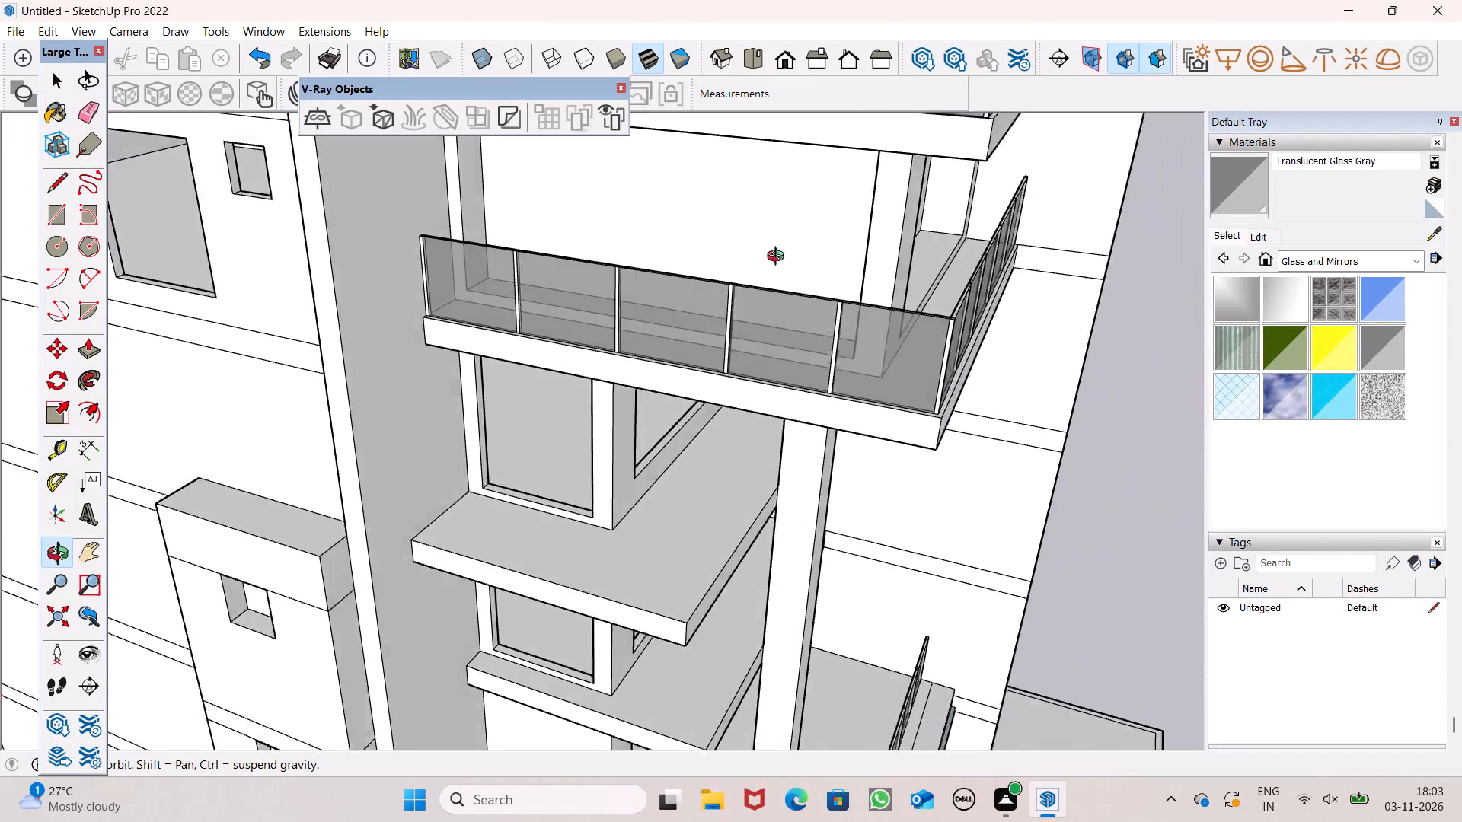
{"action": "middle_click_drag", "start_coordinate": [779, 258], "coordinate": [880, 215]}
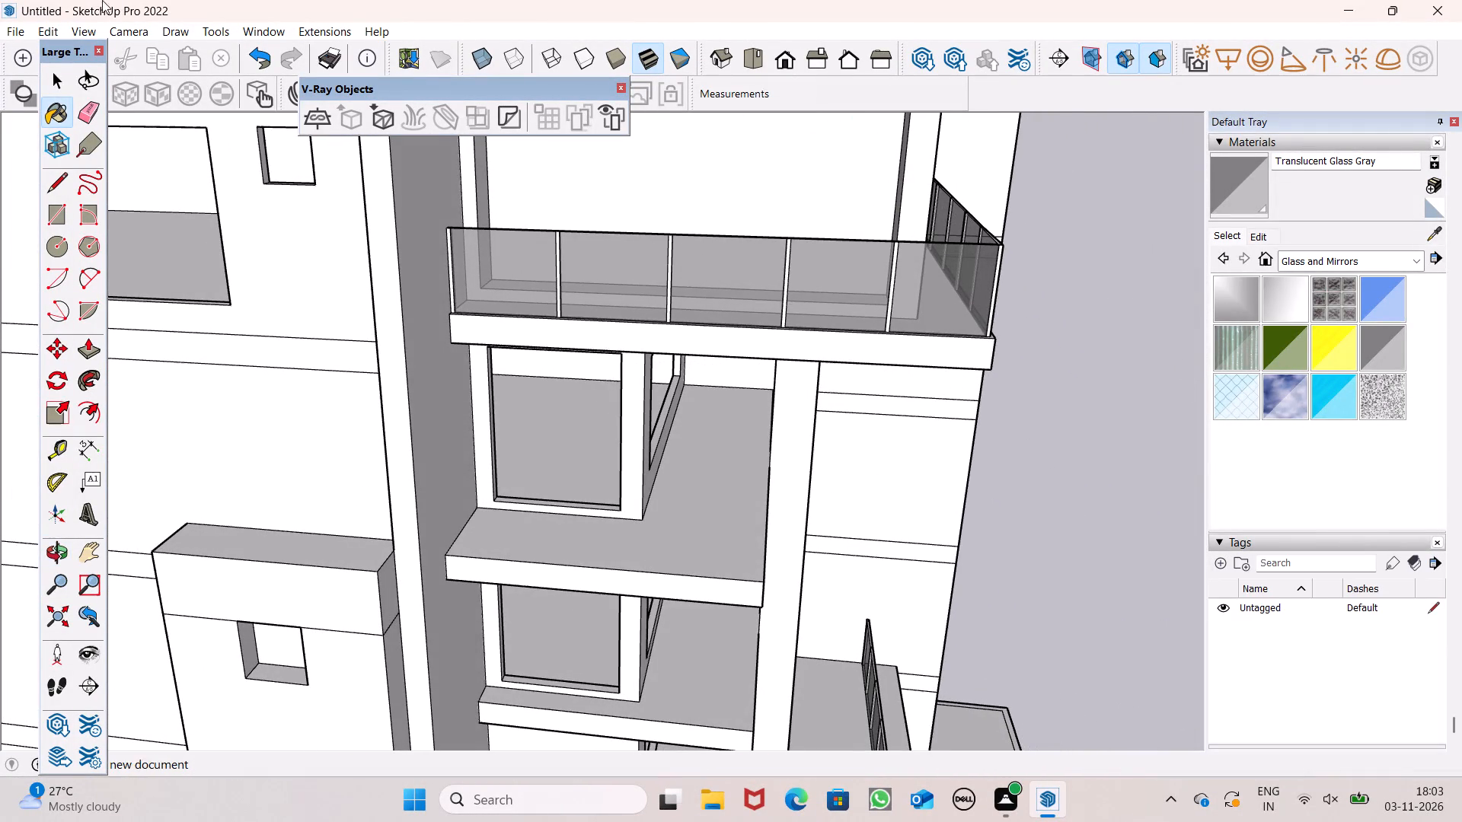
{"action": "scroll", "coordinate": [695, 281], "scroll_direction": "down", "scroll_amount": 5}
{"action": "scroll", "coordinate": [684, 352], "scroll_direction": "up", "scroll_amount": 1}
{"action": "scroll", "coordinate": [685, 382], "scroll_direction": "down", "scroll_amount": 5}
{"action": "scroll", "coordinate": [783, 107], "scroll_direction": "up", "scroll_amount": 5}
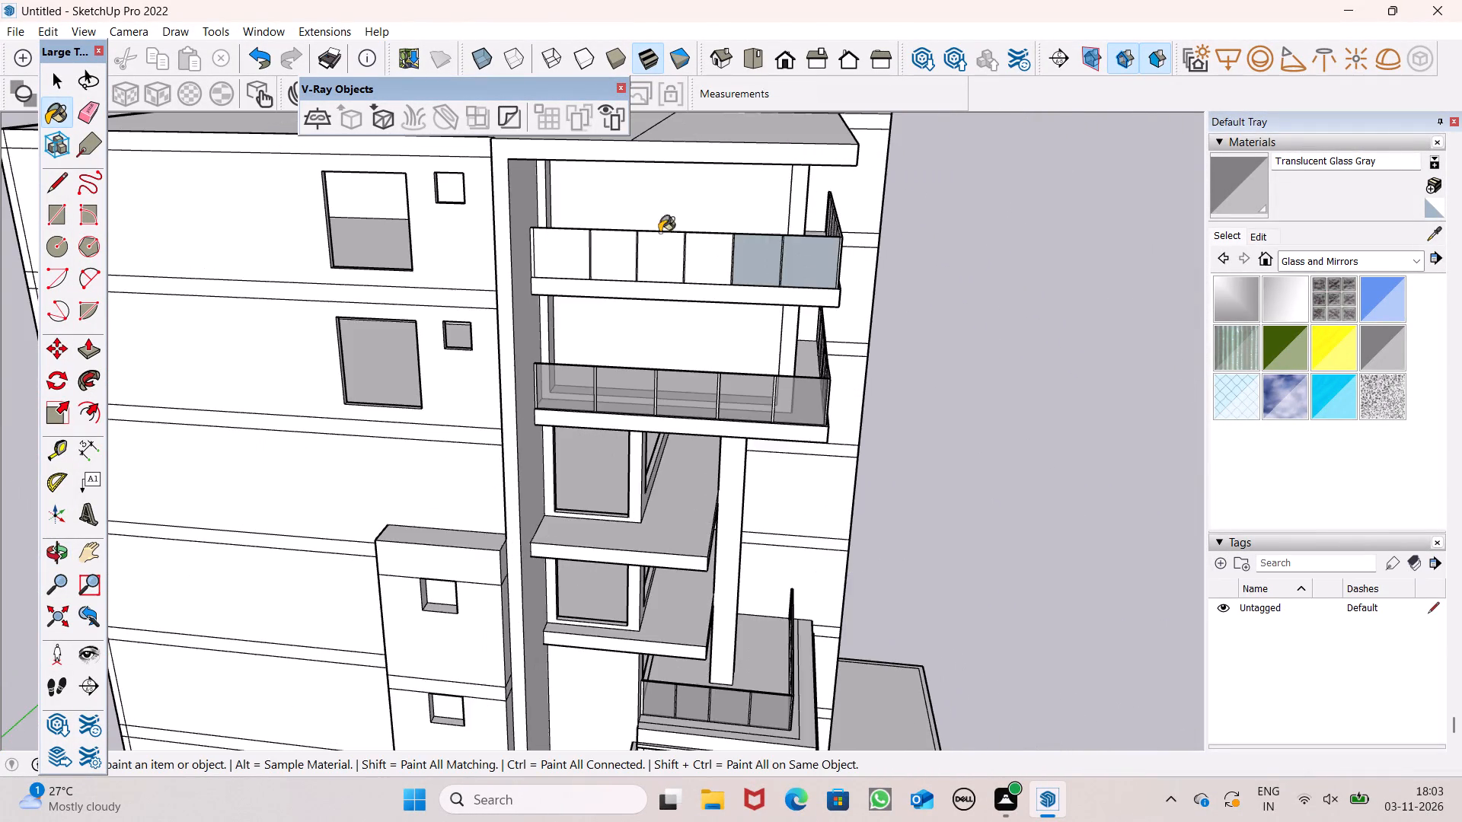
{"action": "scroll", "coordinate": [592, 252], "scroll_direction": "up", "scroll_amount": 7}
{"action": "left_click", "coordinate": [527, 234]}
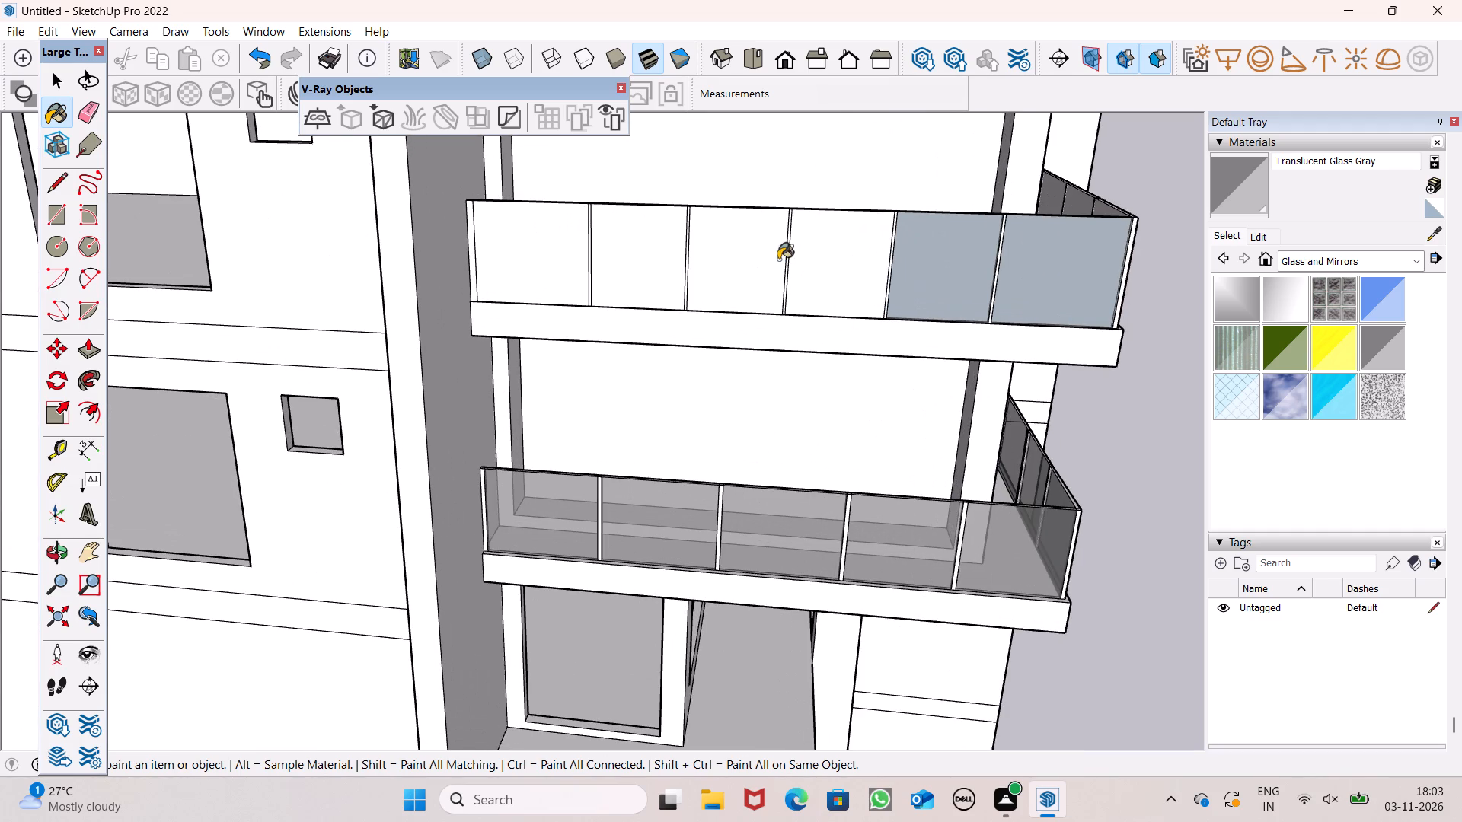
{"action": "left_click", "coordinate": [736, 282]}
{"action": "left_click", "coordinate": [623, 250]}
{"action": "left_click", "coordinate": [860, 258]}
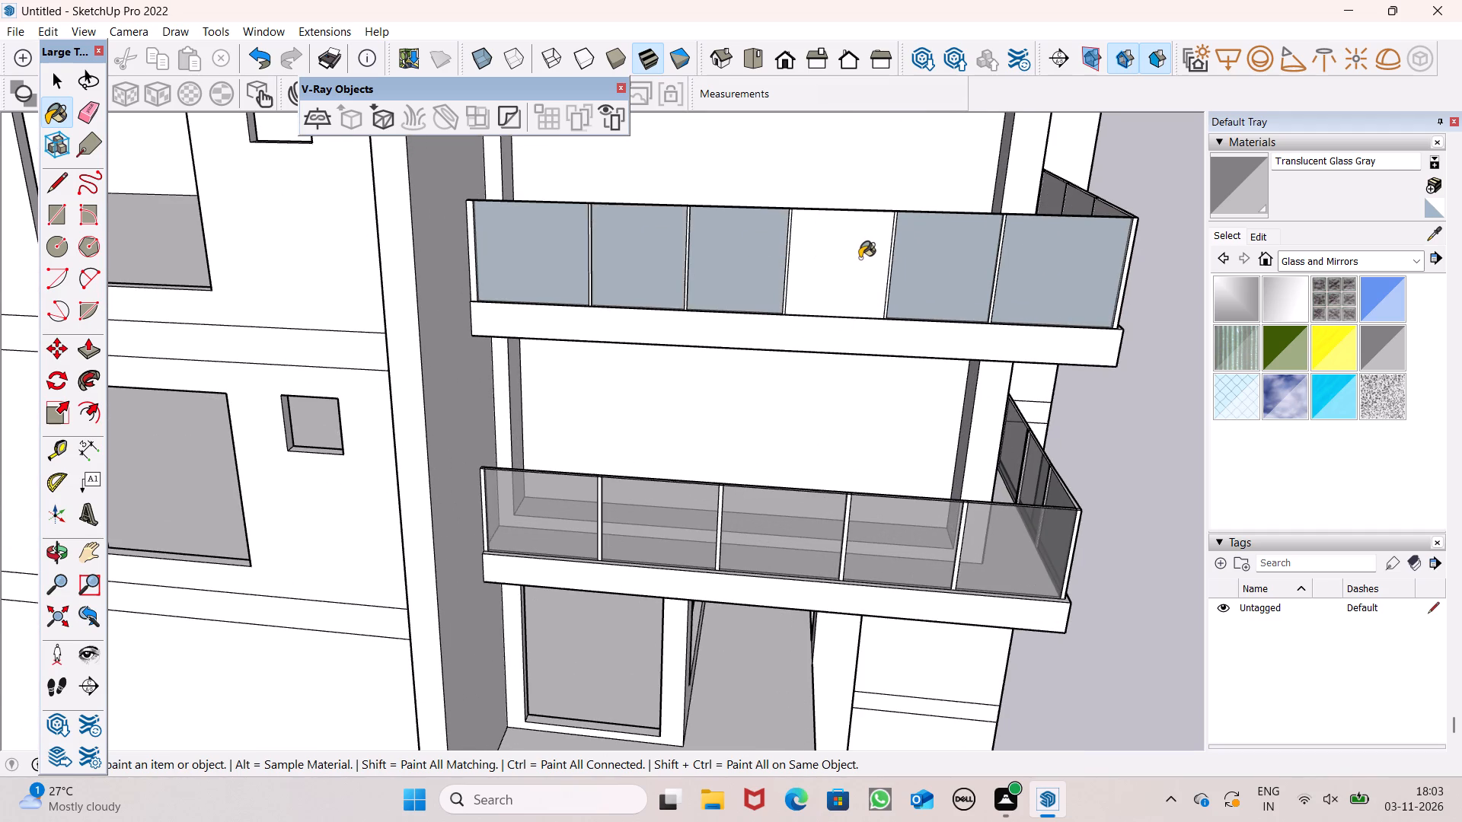
Paint the remaining five outer front panels of the top corner parapet with Translucent Glass Gray.
{"action": "scroll", "coordinate": [627, 237], "scroll_direction": "down", "scroll_amount": 6}
{"action": "middle_click_drag", "start_coordinate": [775, 260], "coordinate": [541, 294]}
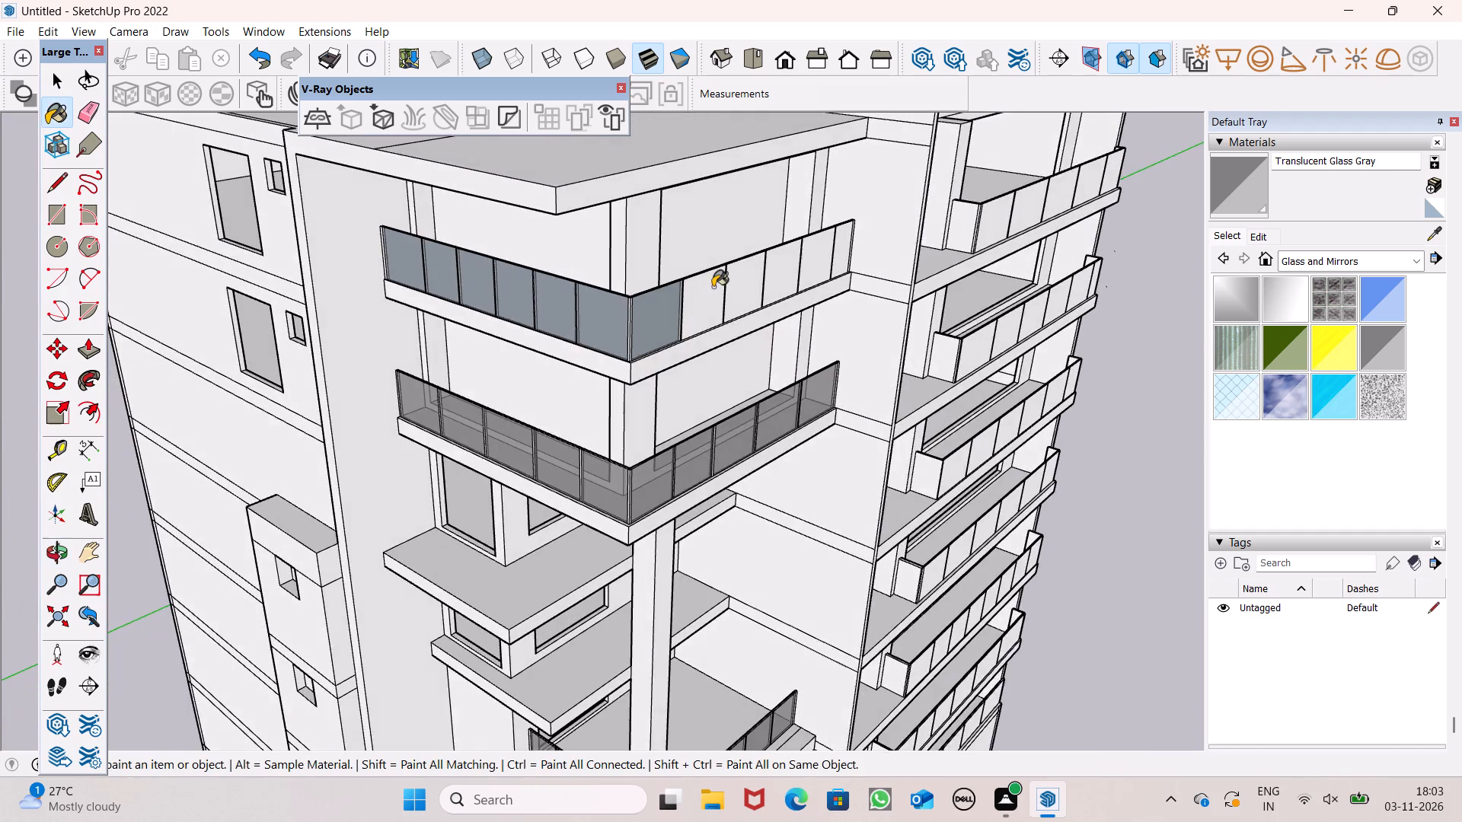
{"action": "scroll", "coordinate": [713, 287], "scroll_direction": "up", "scroll_amount": 6}
{"action": "left_click", "coordinate": [713, 296]}
{"action": "left_click", "coordinate": [778, 288]}
{"action": "left_click", "coordinate": [819, 266]}
{"action": "left_click", "coordinate": [878, 251]}
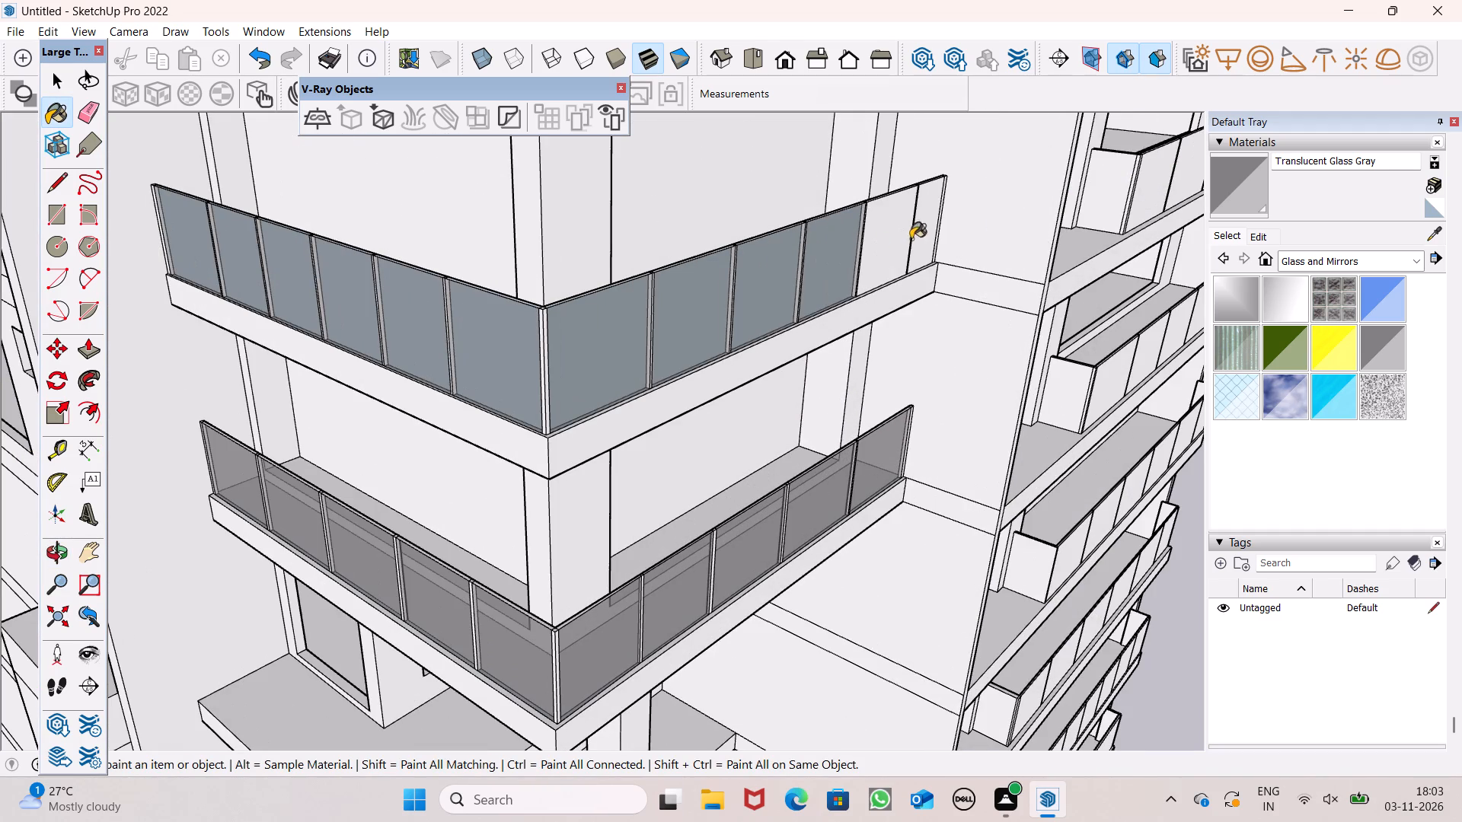
{"action": "left_click", "coordinate": [923, 231]}
Paint the inner faces of the top corner parapet's front panels, except the one nearest the corner, with Translucent Glass Gray.
{"action": "middle_click_drag", "start_coordinate": [694, 266], "coordinate": [723, 287]}
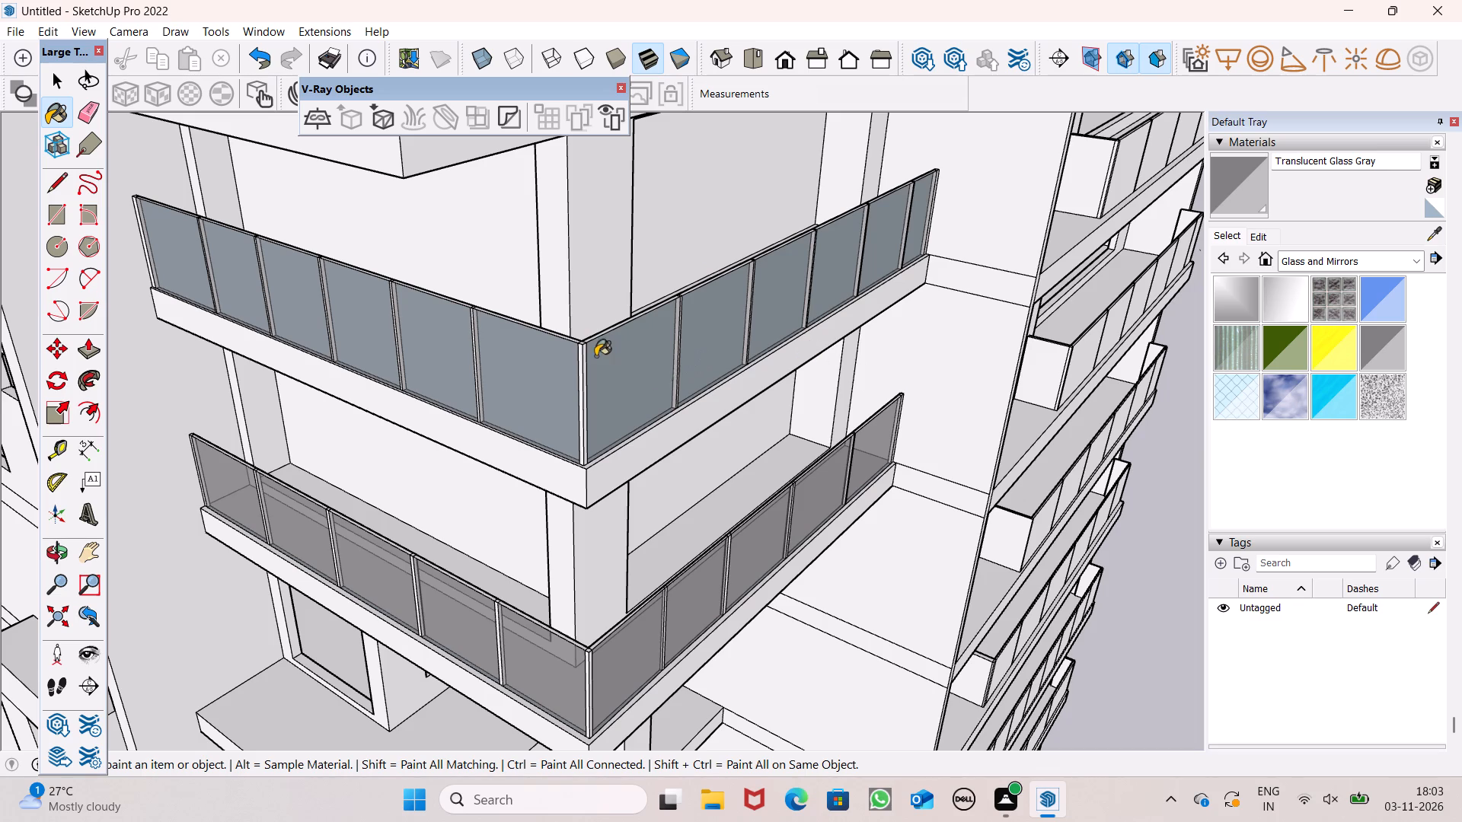
{"action": "middle_click_drag", "start_coordinate": [595, 356], "coordinate": [924, 347]}
{"action": "scroll", "coordinate": [848, 253], "scroll_direction": "up", "scroll_amount": 6}
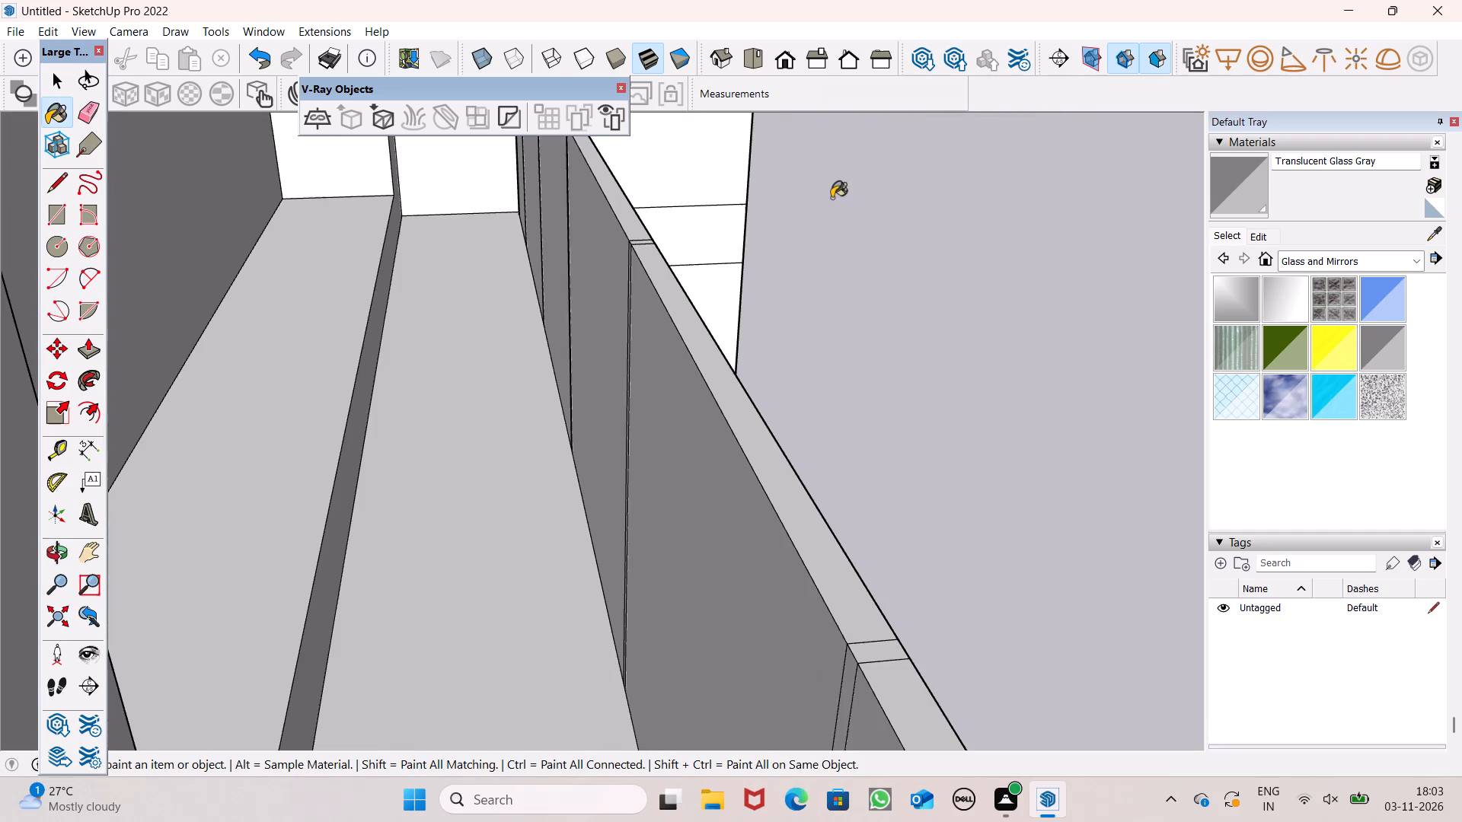
{"action": "left_click", "coordinate": [612, 239]}
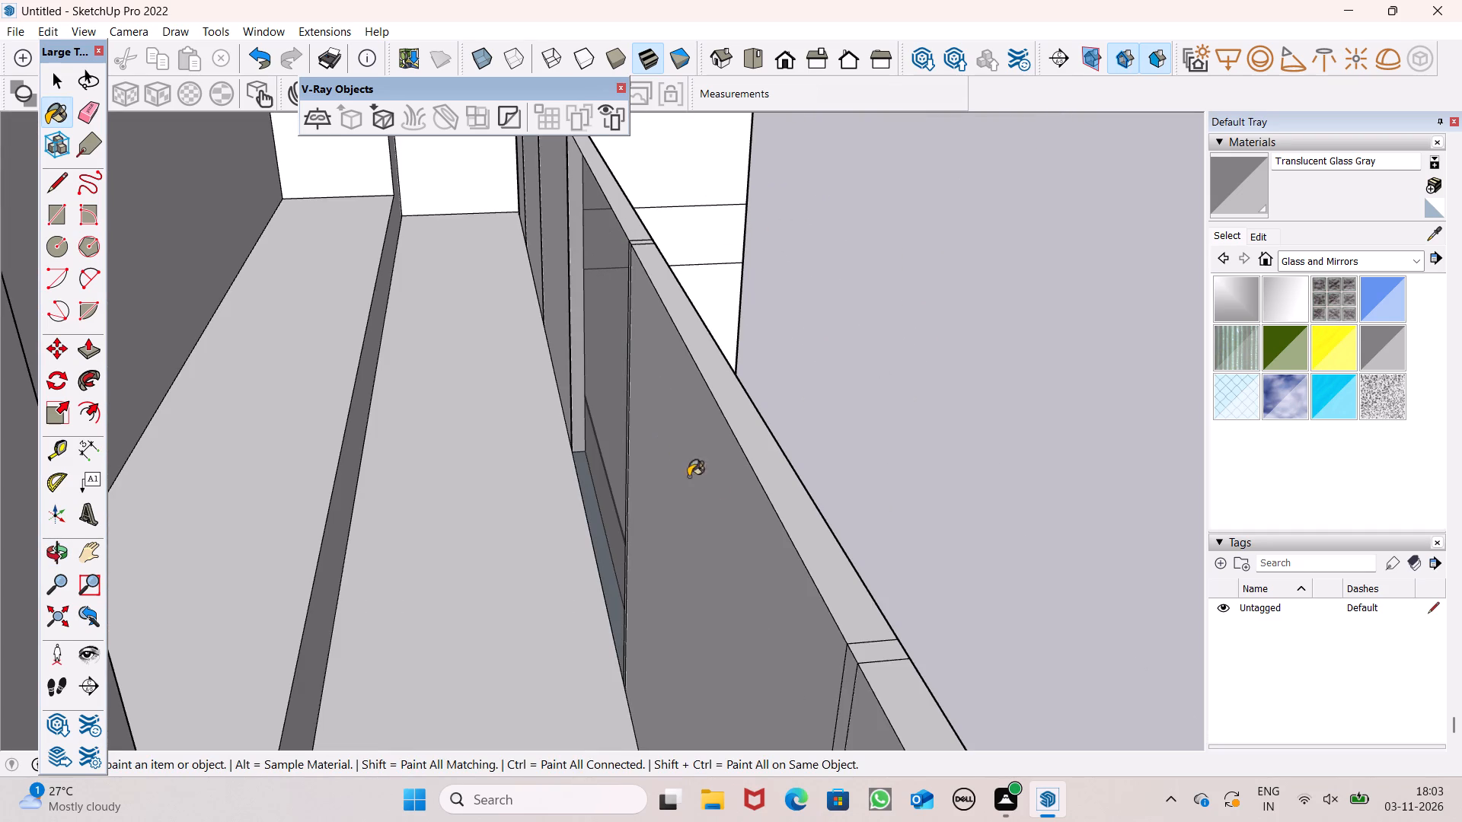
{"action": "left_click", "coordinate": [713, 501]}
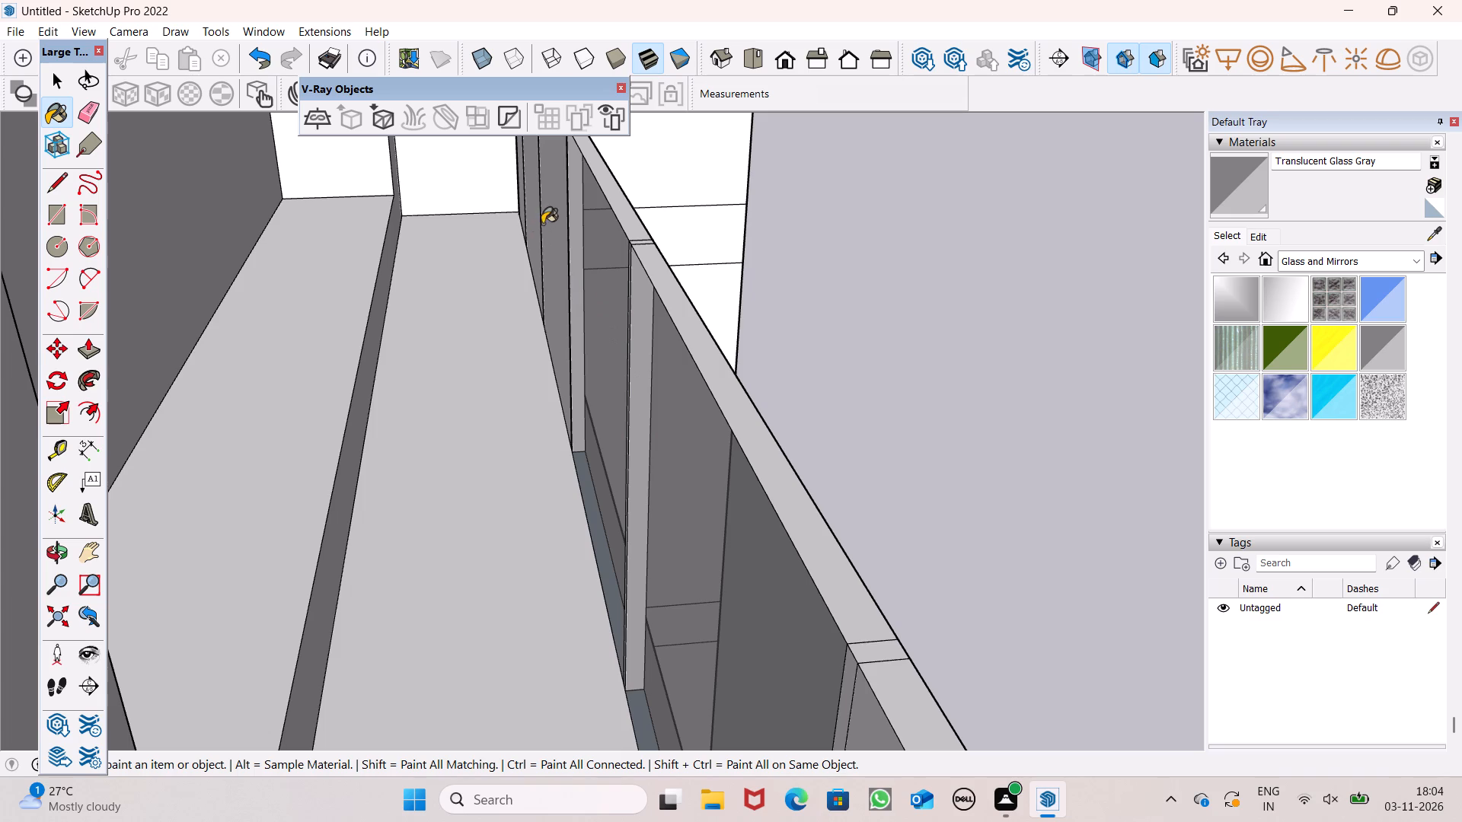
{"action": "left_click", "coordinate": [551, 205]}
{"action": "middle_click_drag", "start_coordinate": [505, 226], "coordinate": [522, 243]}
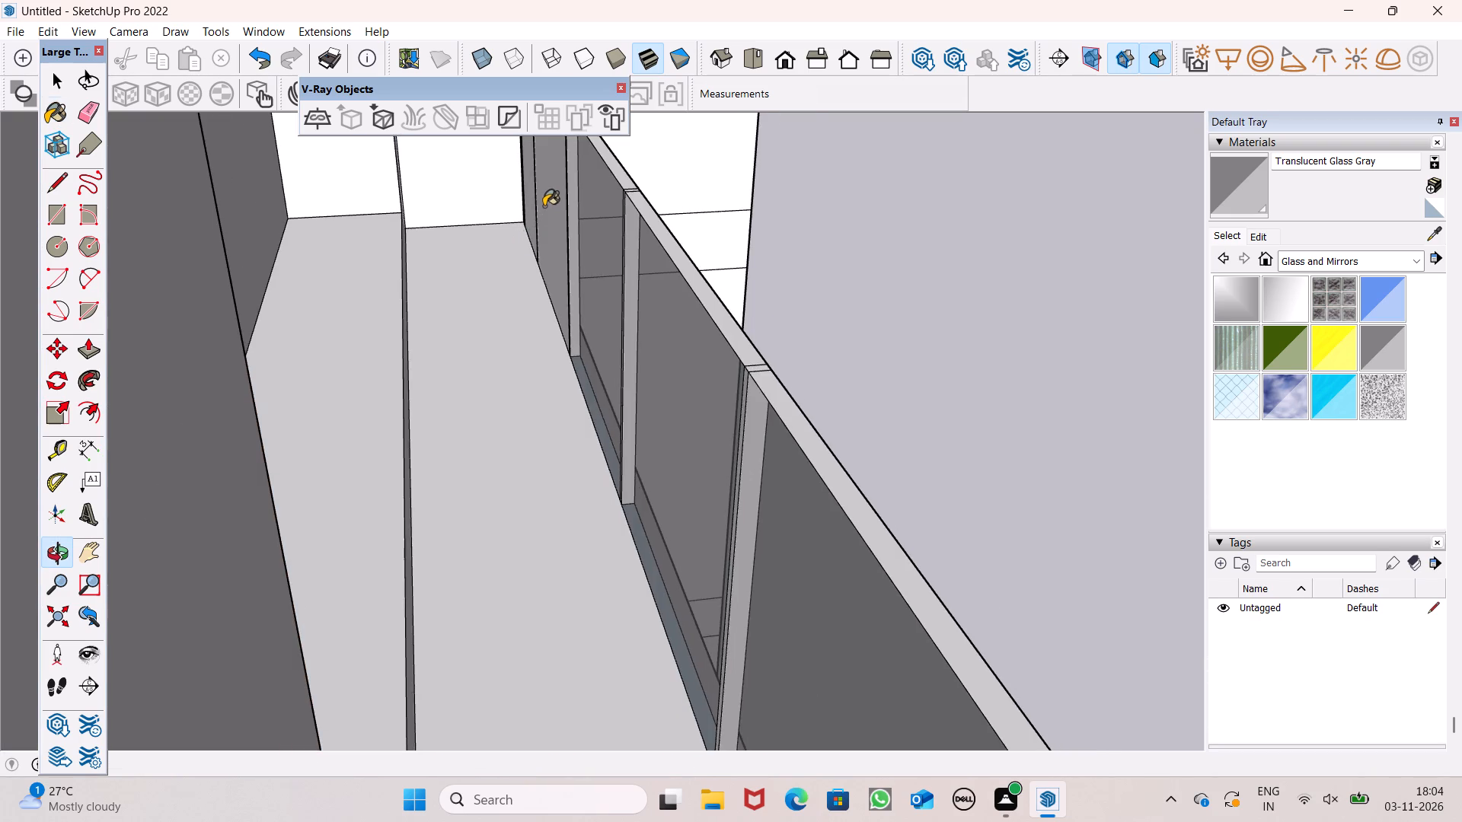
{"action": "scroll", "coordinate": [544, 206], "scroll_direction": "up", "scroll_amount": 4}
{"action": "left_click", "coordinate": [544, 205]}
{"action": "left_click", "coordinate": [508, 172]}
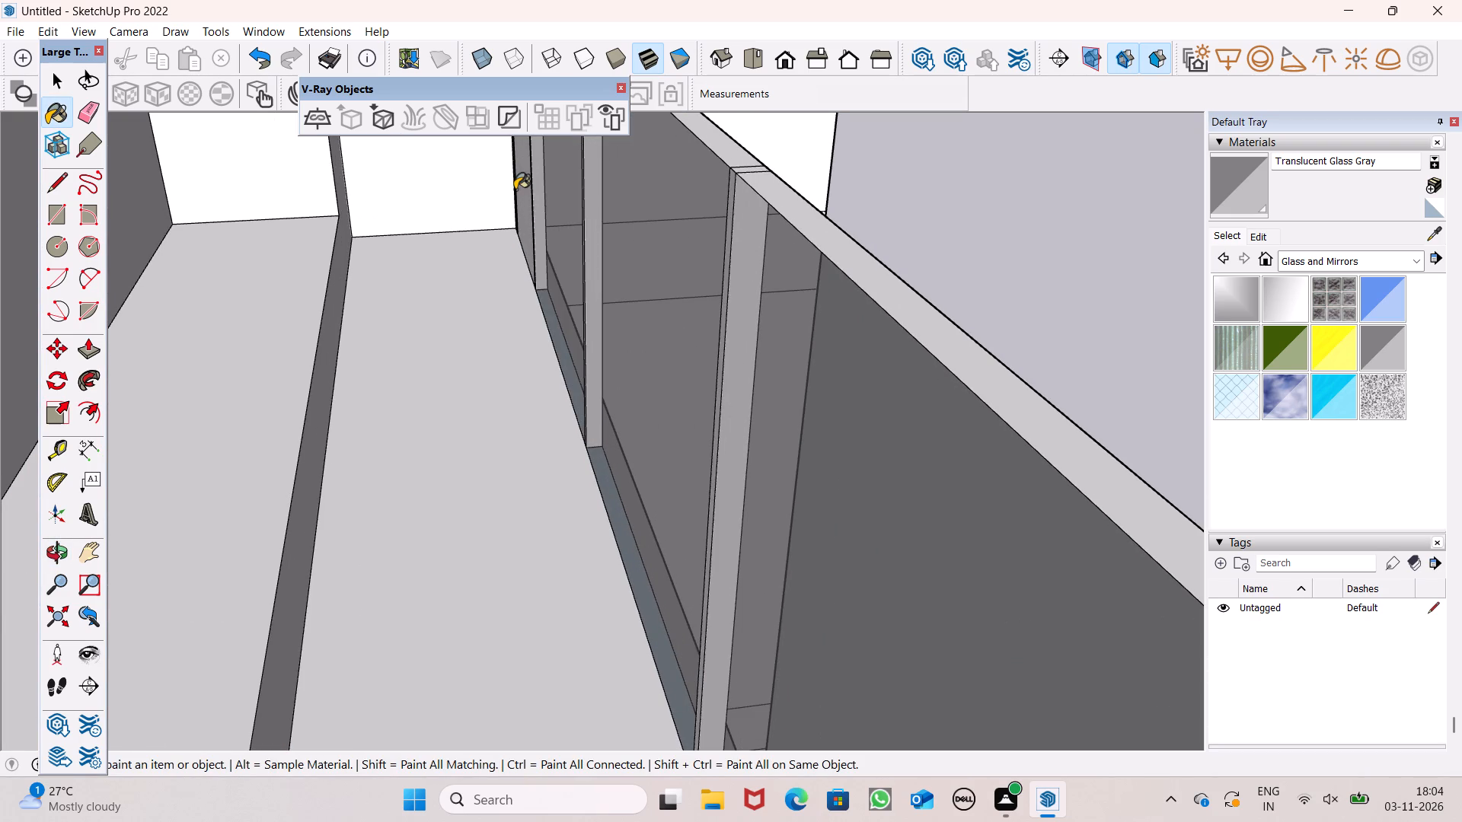
{"action": "key", "text": "ctrl+z"}
{"action": "left_click", "coordinate": [522, 186]}
Paint the inner faces of the top corner parapet's side panels with Translucent Glass Gray.
{"action": "middle_click_drag", "start_coordinate": [716, 394], "coordinate": [528, 476]}
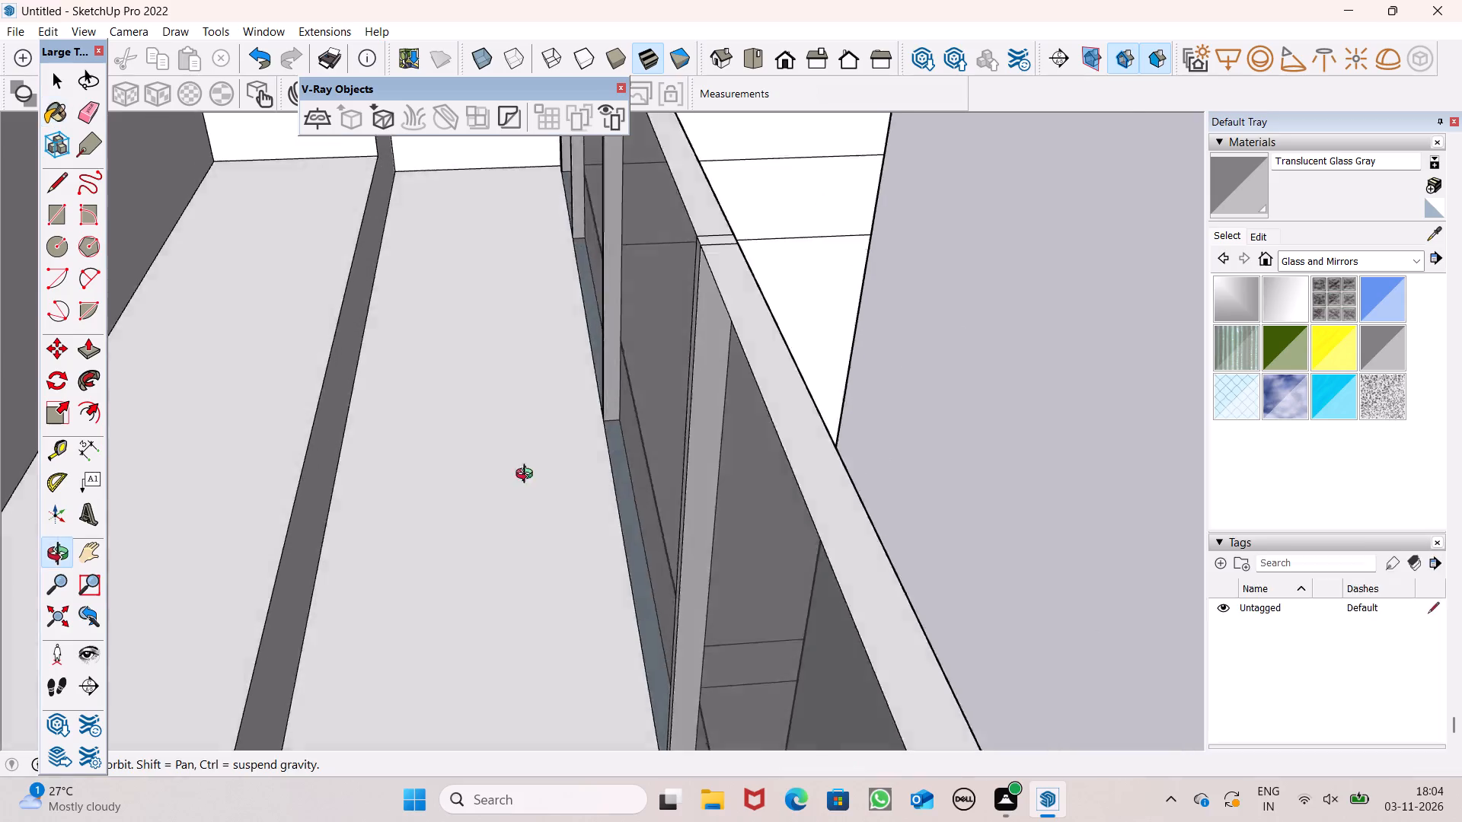
{"action": "middle_click_drag", "start_coordinate": [528, 476], "coordinate": [324, 436]}
{"action": "scroll", "coordinate": [330, 416], "scroll_direction": "up", "scroll_amount": 1}
{"action": "scroll", "coordinate": [1112, 473], "scroll_direction": "down", "scroll_amount": 6}
{"action": "scroll", "coordinate": [993, 415], "scroll_direction": "down", "scroll_amount": 8}
{"action": "middle_click_drag", "start_coordinate": [929, 421], "coordinate": [849, 458]}
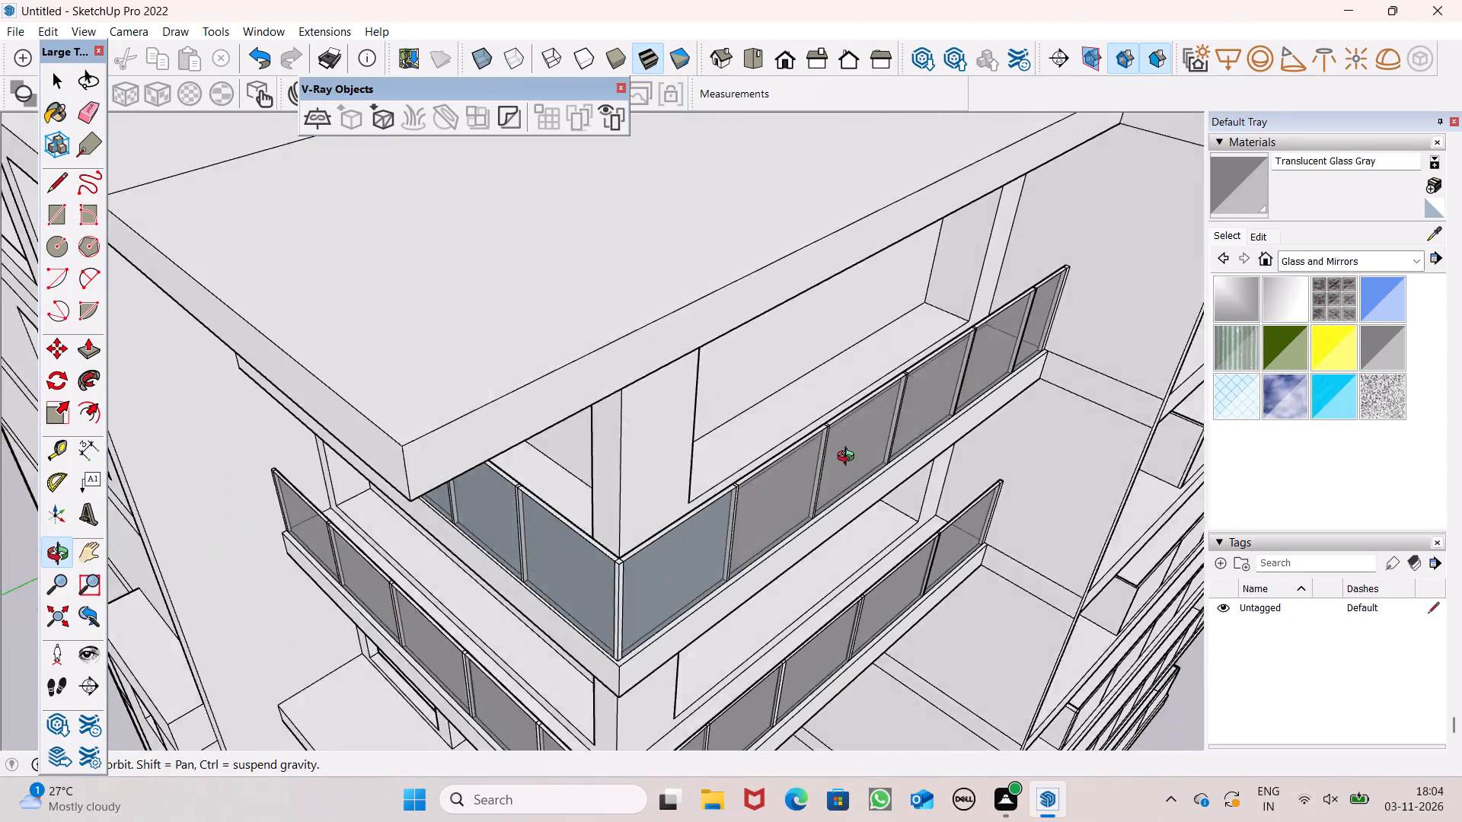
{"action": "middle_click_drag", "start_coordinate": [849, 458], "coordinate": [747, 449]}
{"action": "scroll", "coordinate": [1068, 311], "scroll_direction": "down", "scroll_amount": 10}
{"action": "middle_click_drag", "start_coordinate": [1045, 440], "coordinate": [794, 489]}
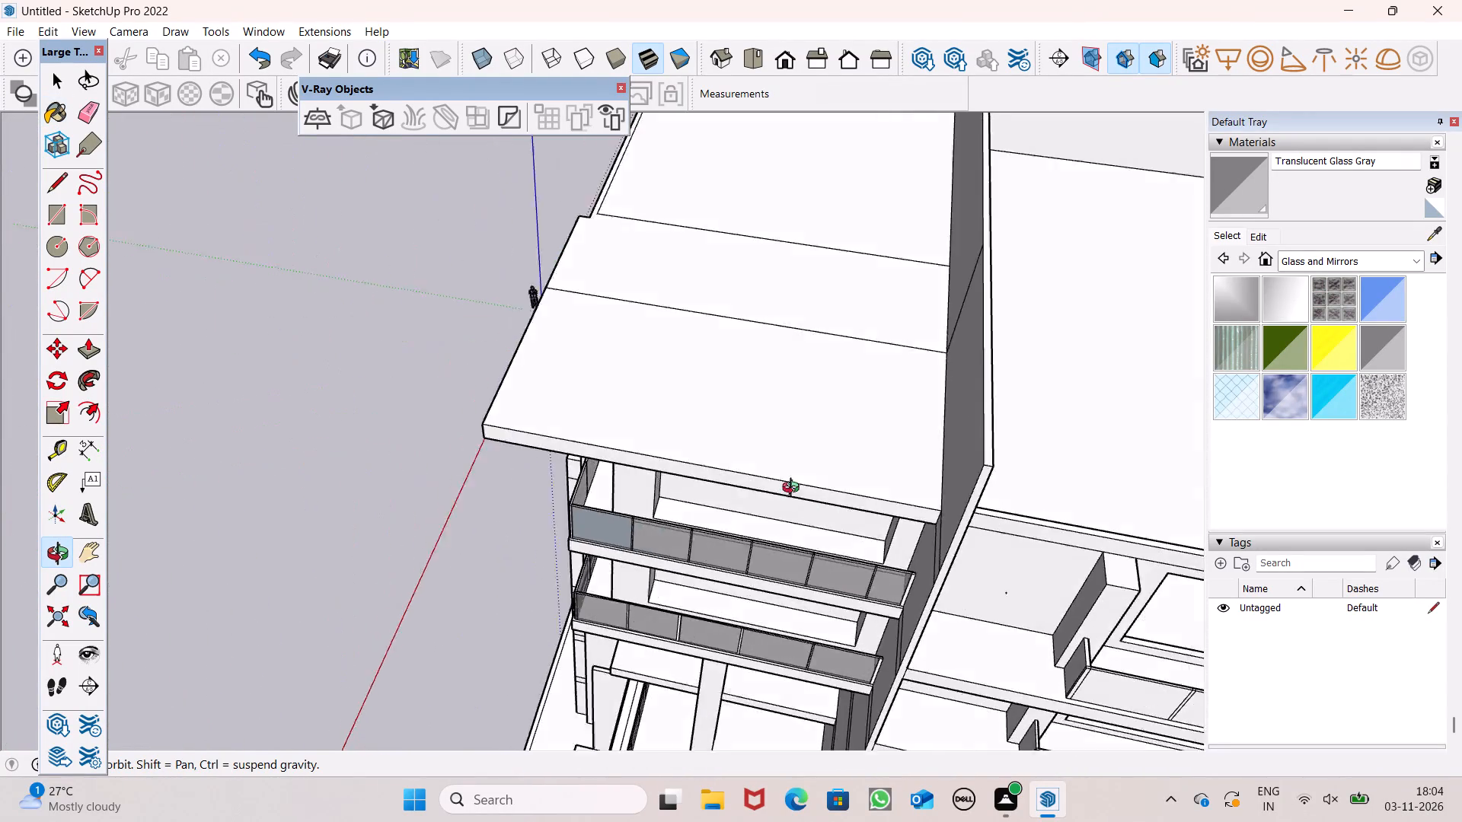
{"action": "middle_click_drag", "start_coordinate": [794, 489], "coordinate": [844, 338]}
{"action": "scroll", "coordinate": [542, 292], "scroll_direction": "up", "scroll_amount": 7}
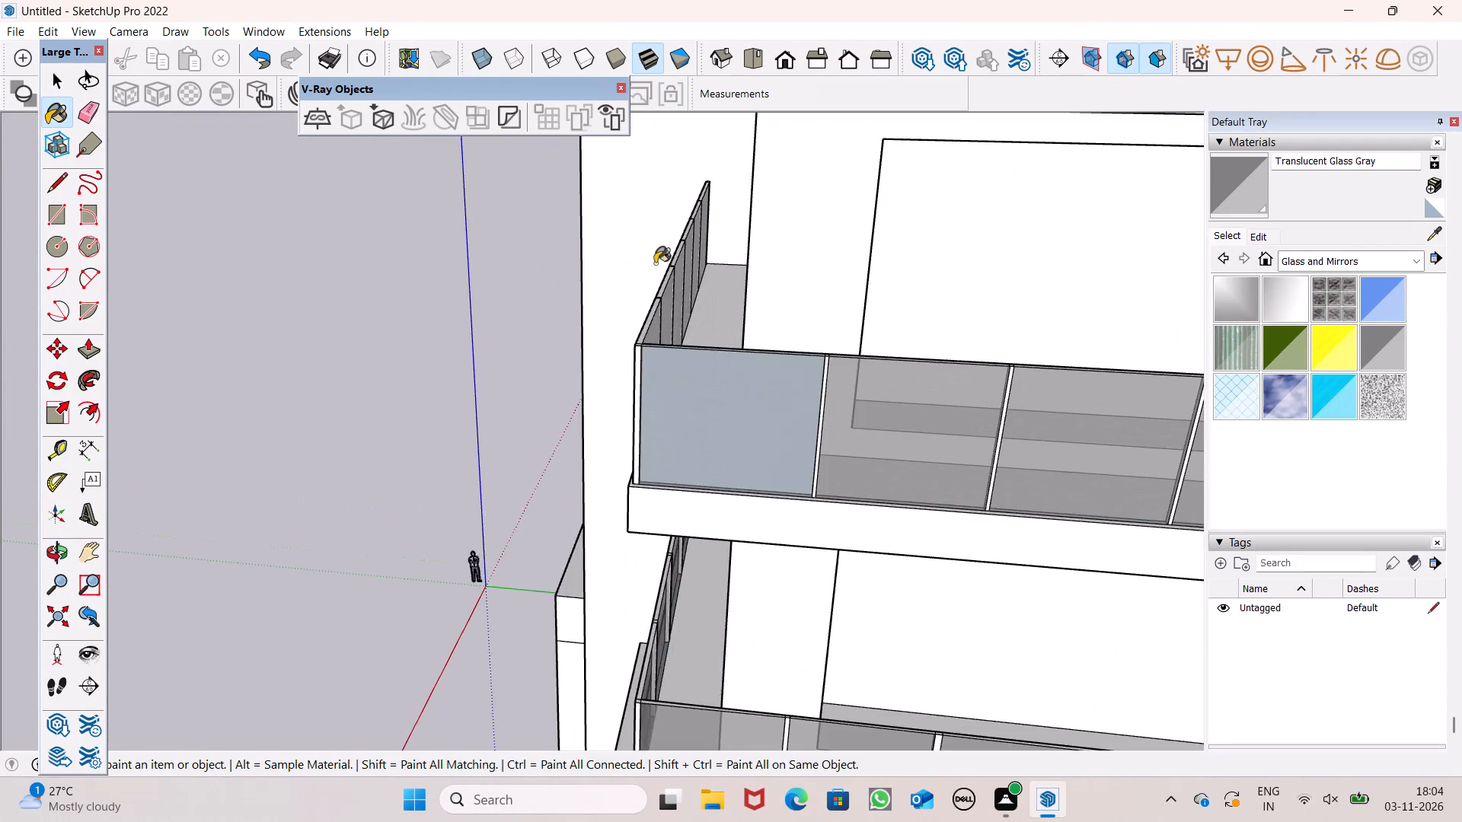
{"action": "scroll", "coordinate": [725, 241], "scroll_direction": "up", "scroll_amount": 7}
{"action": "left_click", "coordinate": [713, 216]}
{"action": "left_click", "coordinate": [688, 246]}
{"action": "left_click", "coordinate": [708, 232]}
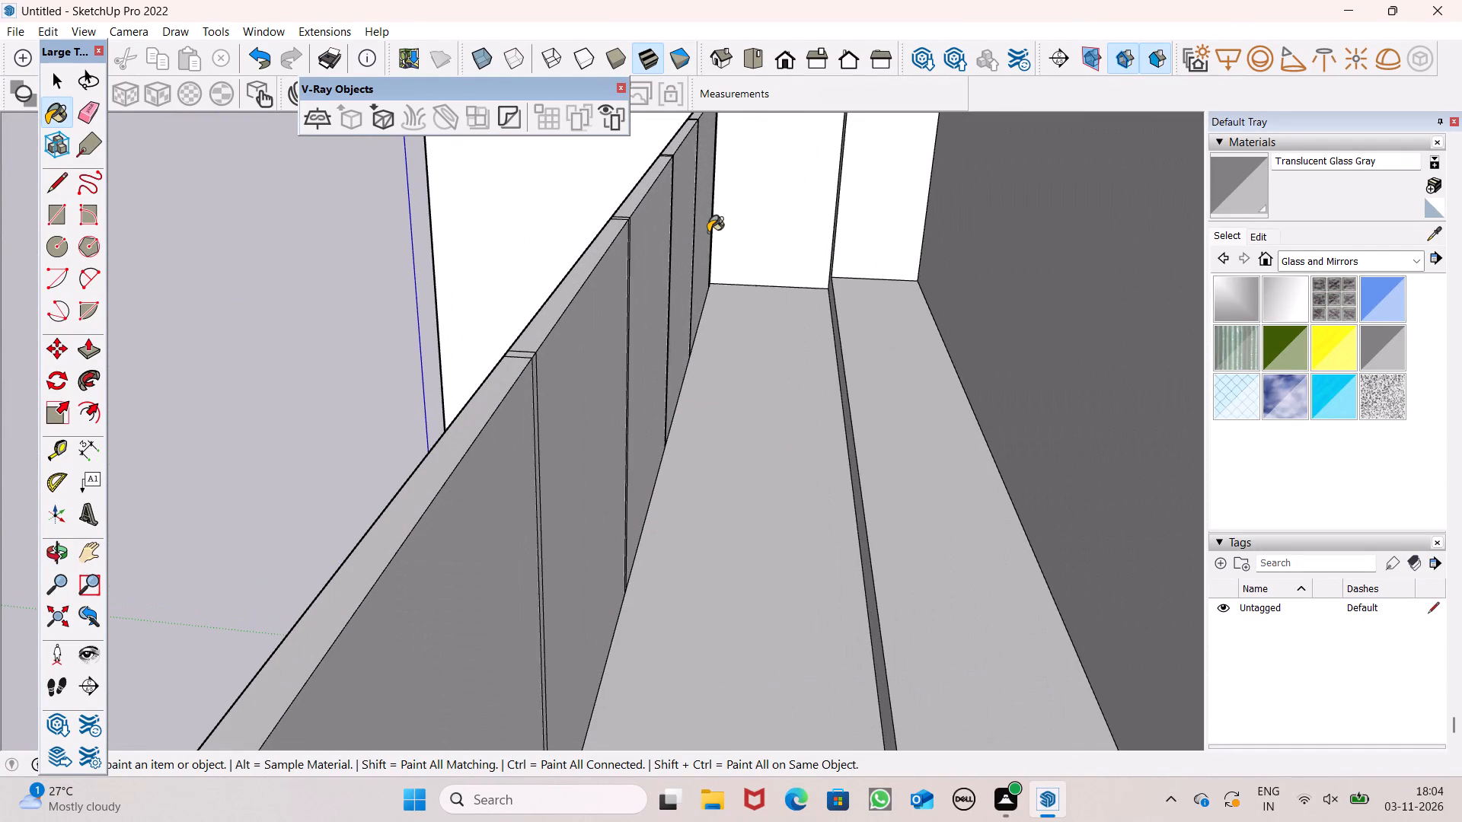
{"action": "left_click", "coordinate": [653, 311]}
{"action": "left_click", "coordinate": [576, 457]}
{"action": "scroll", "coordinate": [695, 321], "scroll_direction": "down", "scroll_amount": 6}
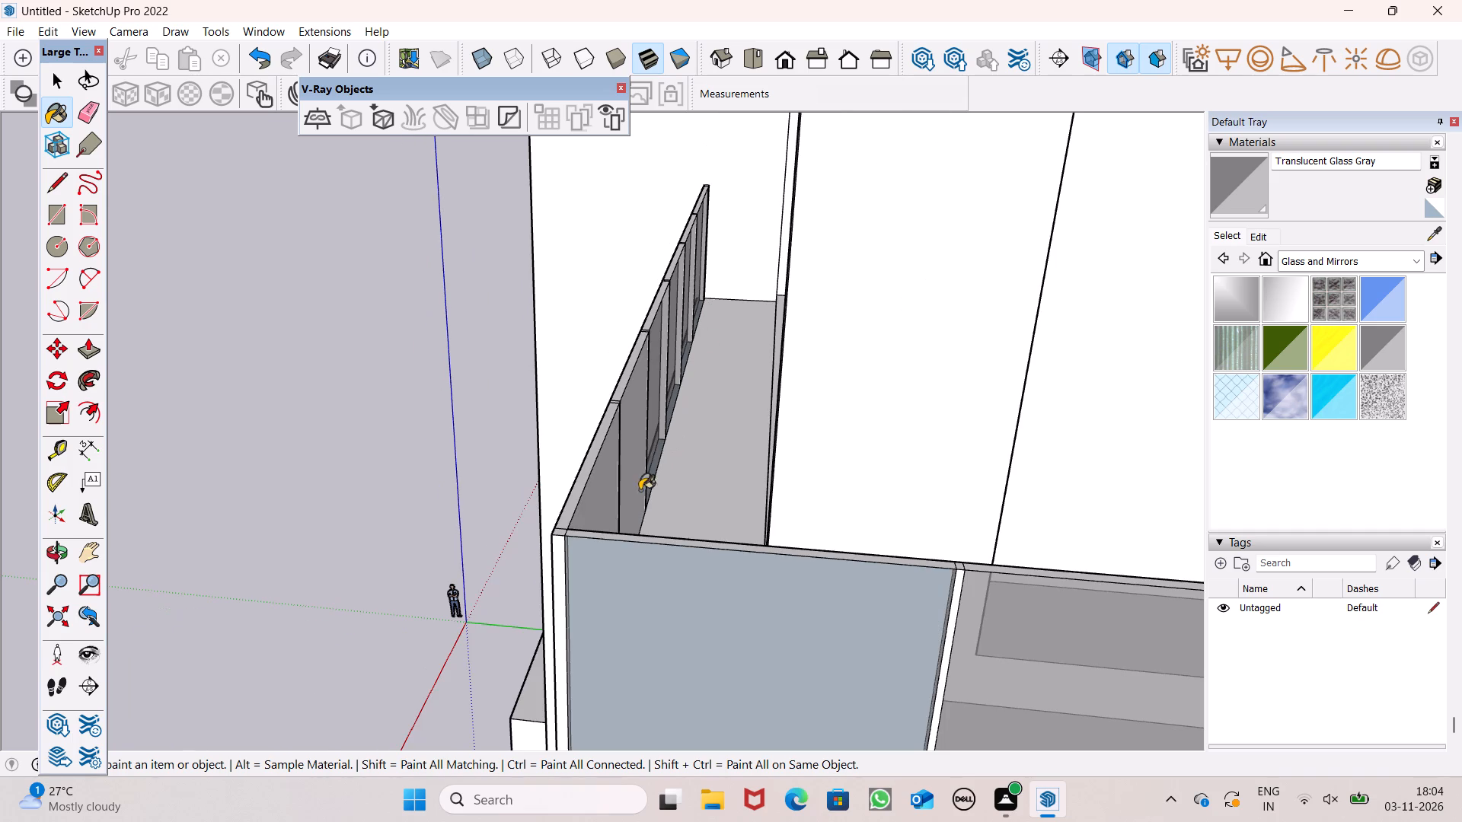
{"action": "left_click", "coordinate": [640, 459]}
{"action": "left_click", "coordinate": [624, 504]}
{"action": "left_click", "coordinate": [614, 501]}
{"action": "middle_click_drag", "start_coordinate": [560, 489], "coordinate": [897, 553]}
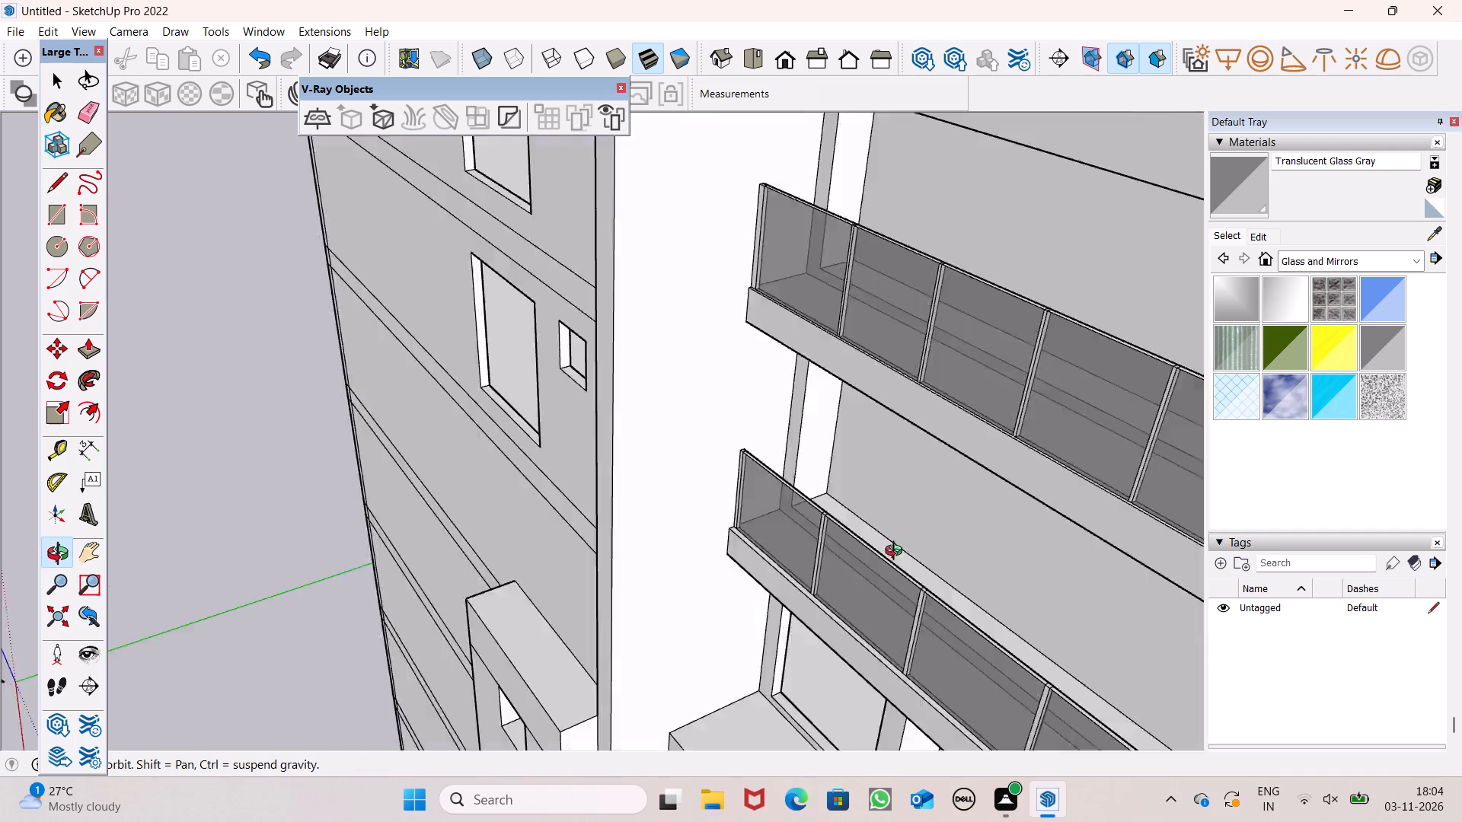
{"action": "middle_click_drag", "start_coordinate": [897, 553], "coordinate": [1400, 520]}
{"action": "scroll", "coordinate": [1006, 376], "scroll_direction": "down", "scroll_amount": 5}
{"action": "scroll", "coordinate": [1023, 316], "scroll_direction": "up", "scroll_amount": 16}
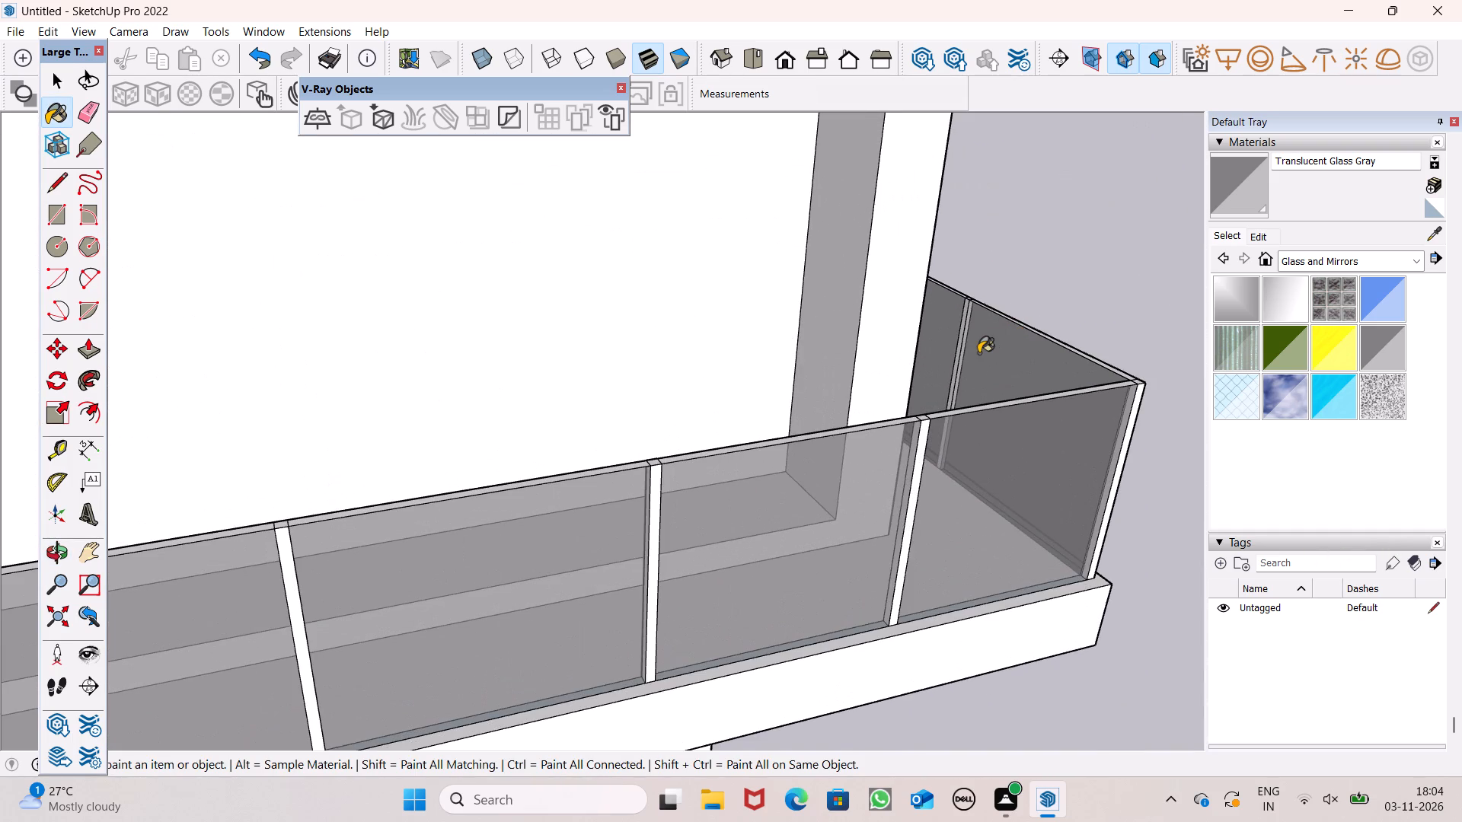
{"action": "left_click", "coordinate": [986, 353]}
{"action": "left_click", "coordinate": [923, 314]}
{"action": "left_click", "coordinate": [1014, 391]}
Paint the inner face of the top parapet's front panel nearest the corner with Translucent Glass Gray.
{"action": "middle_click_drag", "start_coordinate": [1058, 383], "coordinate": [856, 414]}
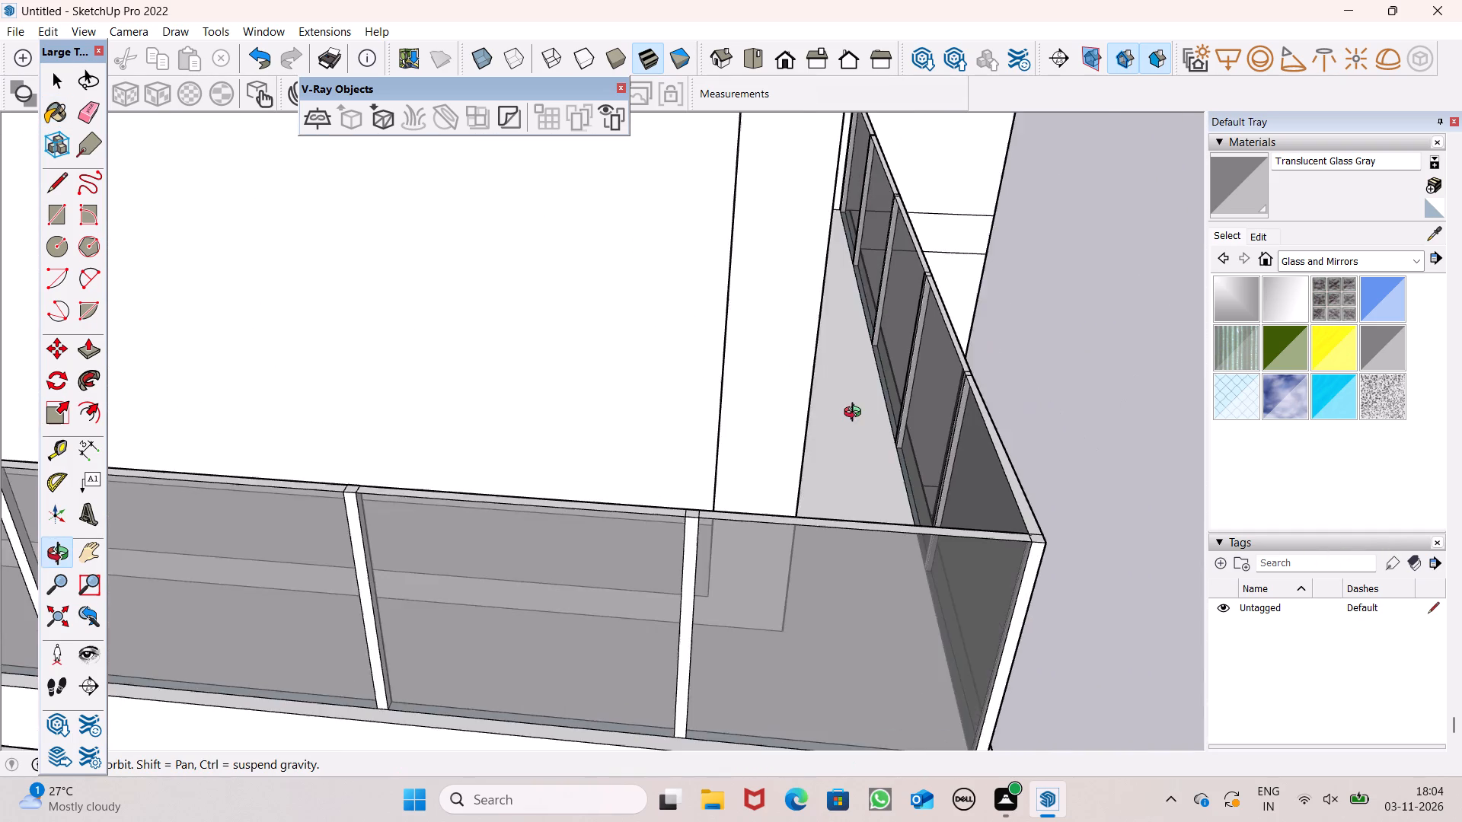
{"action": "middle_click_drag", "start_coordinate": [856, 414], "coordinate": [685, 297]}
{"action": "scroll", "coordinate": [829, 254], "scroll_direction": "down", "scroll_amount": 2}
{"action": "scroll", "coordinate": [940, 368], "scroll_direction": "down", "scroll_amount": 4}
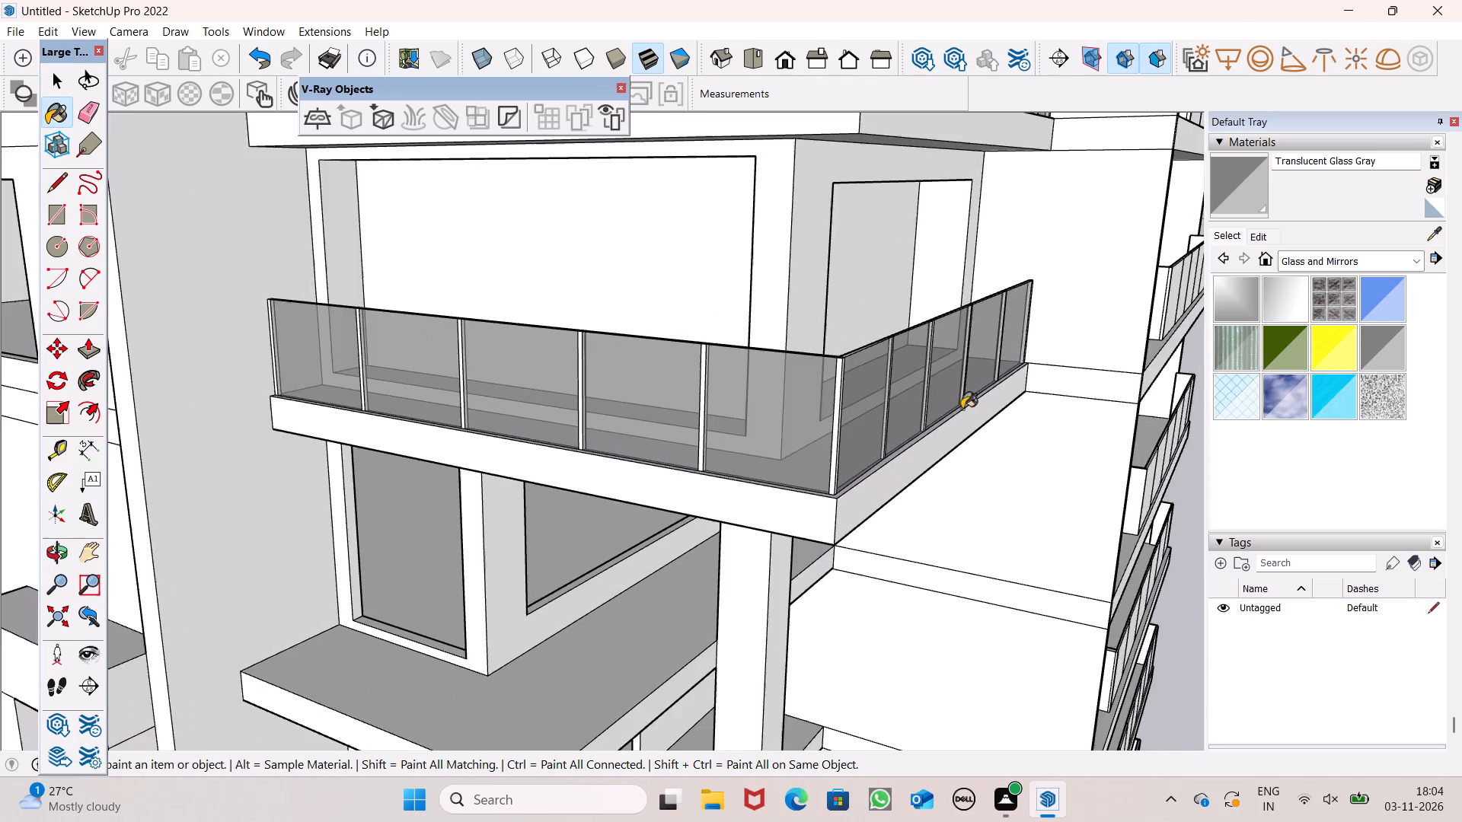
{"action": "scroll", "coordinate": [859, 374], "scroll_direction": "down", "scroll_amount": 12}
{"action": "middle_click_drag", "start_coordinate": [864, 467], "coordinate": [751, 579]}
{"action": "scroll", "coordinate": [701, 414], "scroll_direction": "up", "scroll_amount": 5}
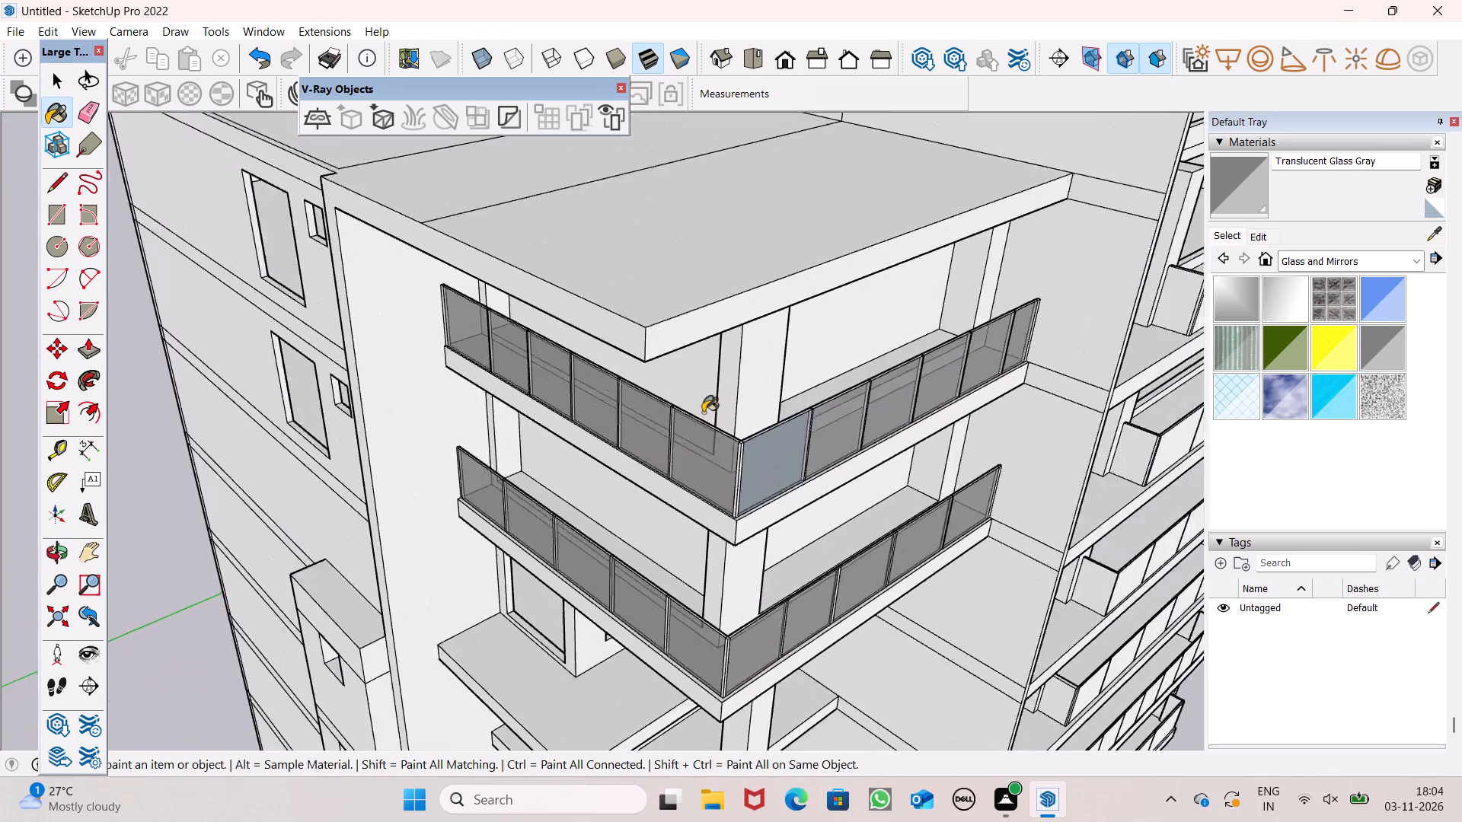
{"action": "scroll", "coordinate": [703, 413], "scroll_direction": "up", "scroll_amount": 2}
{"action": "scroll", "coordinate": [772, 448], "scroll_direction": "up", "scroll_amount": 9}
{"action": "middle_click_drag", "start_coordinate": [750, 440], "coordinate": [966, 502]}
{"action": "scroll", "coordinate": [914, 418], "scroll_direction": "up", "scroll_amount": 2}
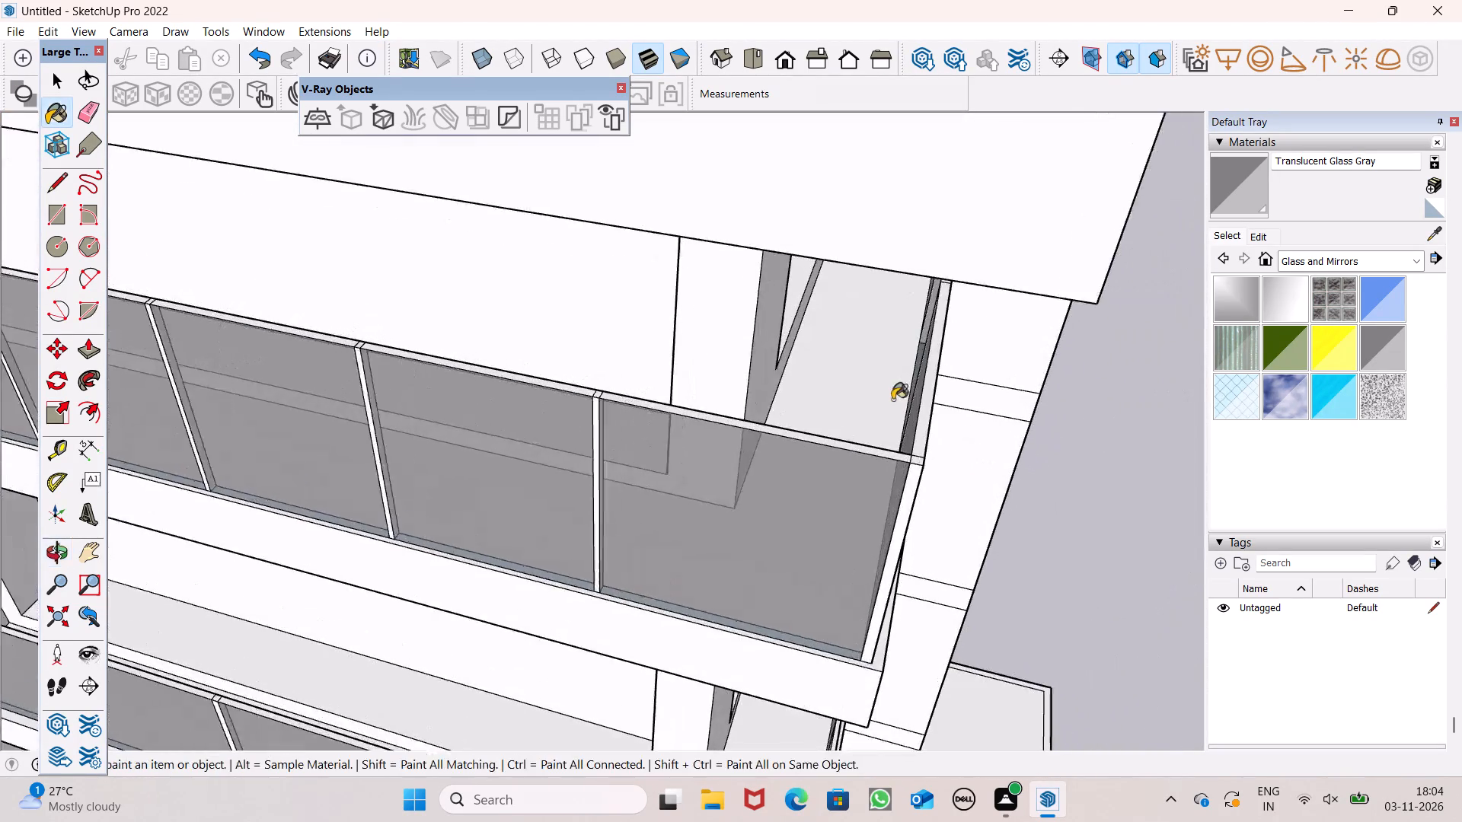
{"action": "scroll", "coordinate": [892, 400], "scroll_direction": "up", "scroll_amount": 4}
{"action": "left_click", "coordinate": [946, 422]}
Paint the five outer front panels of the top-floor balcony parapet on the adjoining main facade with Translucent Glass Gray.
{"action": "scroll", "coordinate": [946, 422], "scroll_direction": "up", "scroll_amount": 1}
{"action": "middle_click_drag", "start_coordinate": [950, 476], "coordinate": [723, 325]}
{"action": "scroll", "coordinate": [720, 318], "scroll_direction": "down", "scroll_amount": 5}
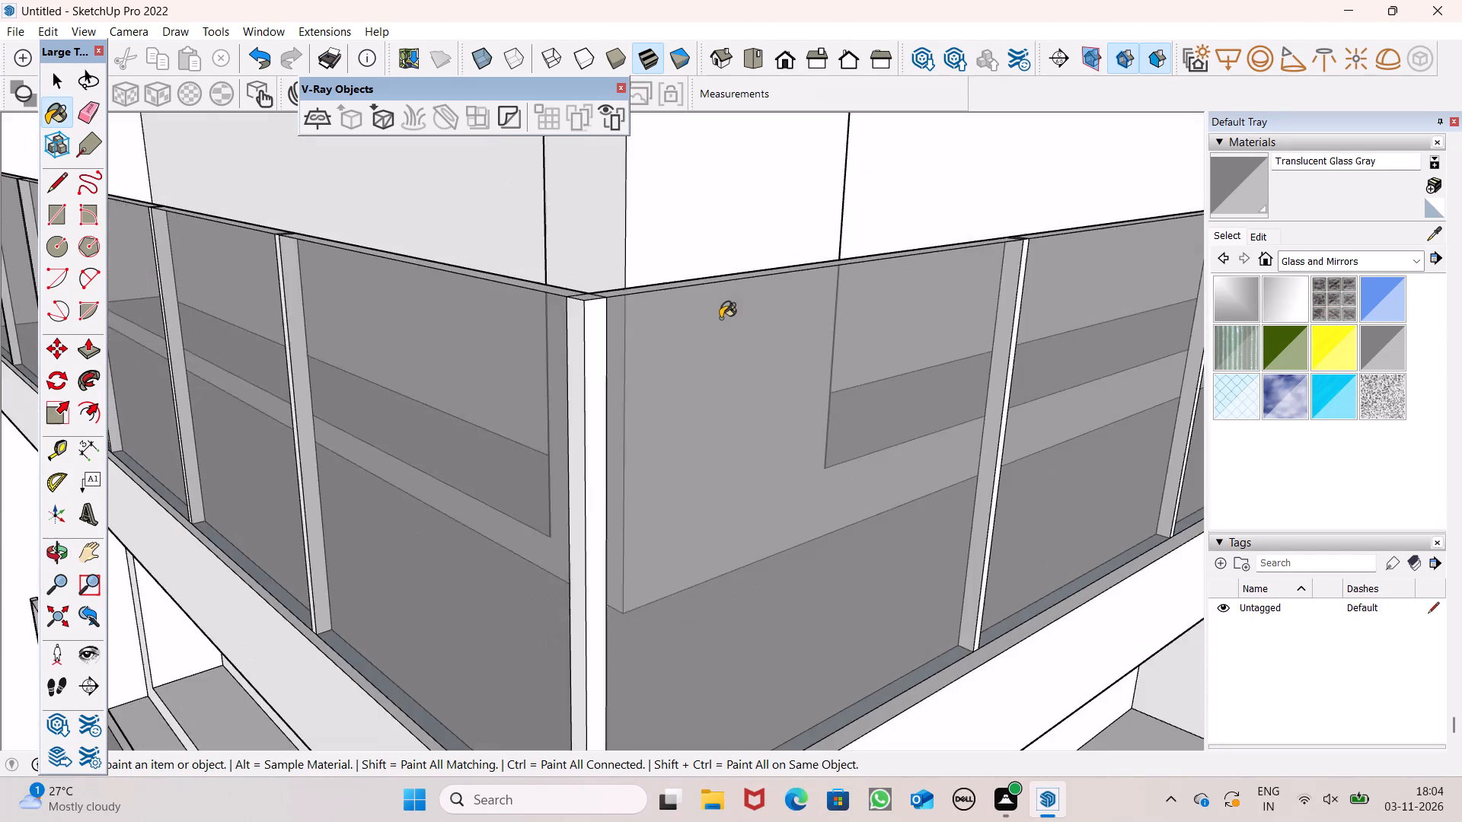
{"action": "scroll", "coordinate": [750, 221], "scroll_direction": "down", "scroll_amount": 18}
{"action": "scroll", "coordinate": [756, 270], "scroll_direction": "up", "scroll_amount": 1}
{"action": "scroll", "coordinate": [756, 260], "scroll_direction": "down", "scroll_amount": 6}
{"action": "scroll", "coordinate": [888, 384], "scroll_direction": "up", "scroll_amount": 1}
{"action": "middle_click_drag", "start_coordinate": [888, 384], "coordinate": [854, 400]}
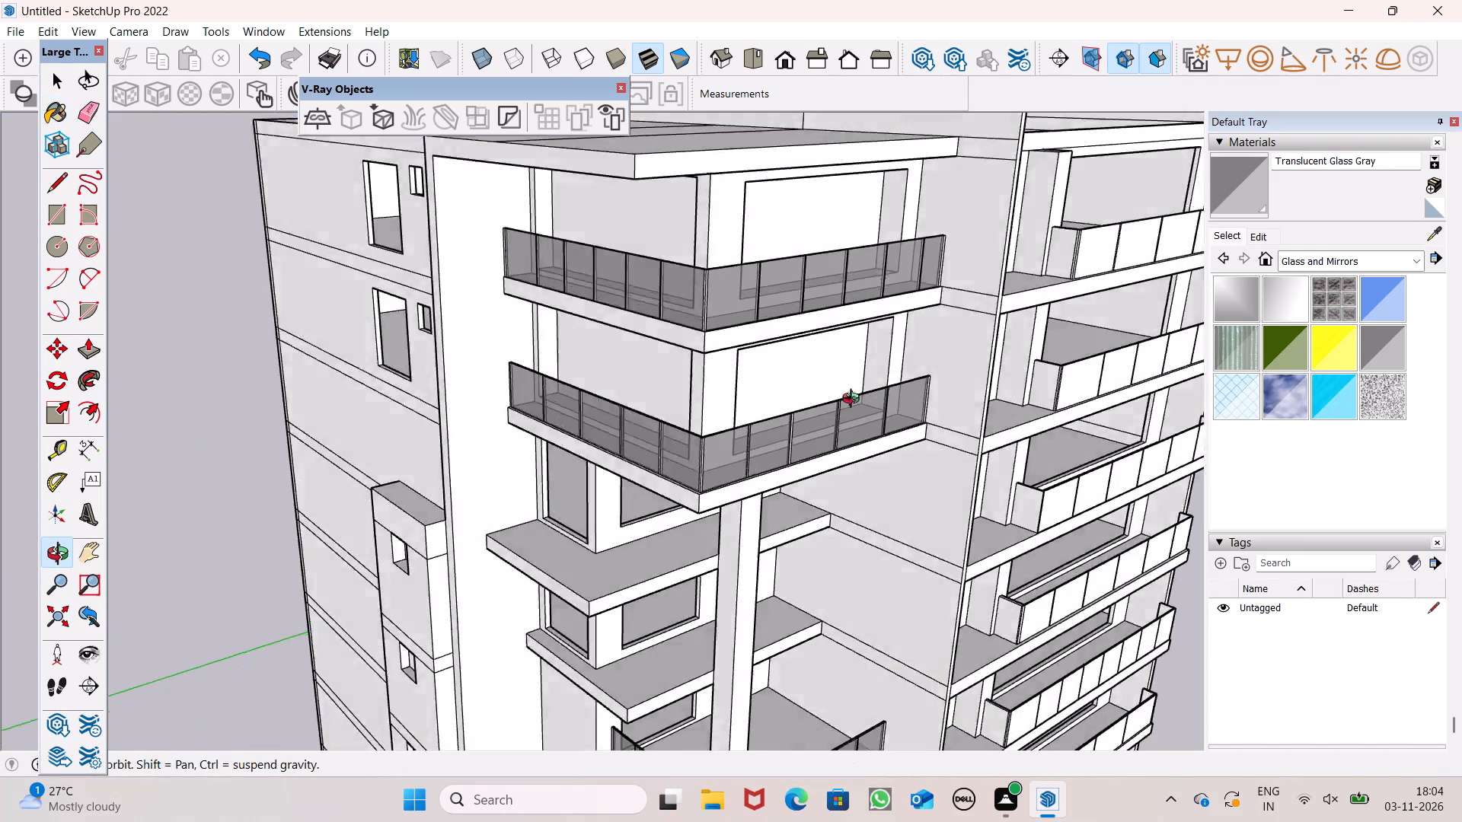
{"action": "middle_click_drag", "start_coordinate": [854, 400], "coordinate": [773, 382]}
{"action": "scroll", "coordinate": [760, 355], "scroll_direction": "up", "scroll_amount": 1}
{"action": "scroll", "coordinate": [675, 288], "scroll_direction": "down", "scroll_amount": 12}
{"action": "middle_click_drag", "start_coordinate": [812, 472], "coordinate": [576, 436]}
{"action": "scroll", "coordinate": [786, 454], "scroll_direction": "up", "scroll_amount": 1}
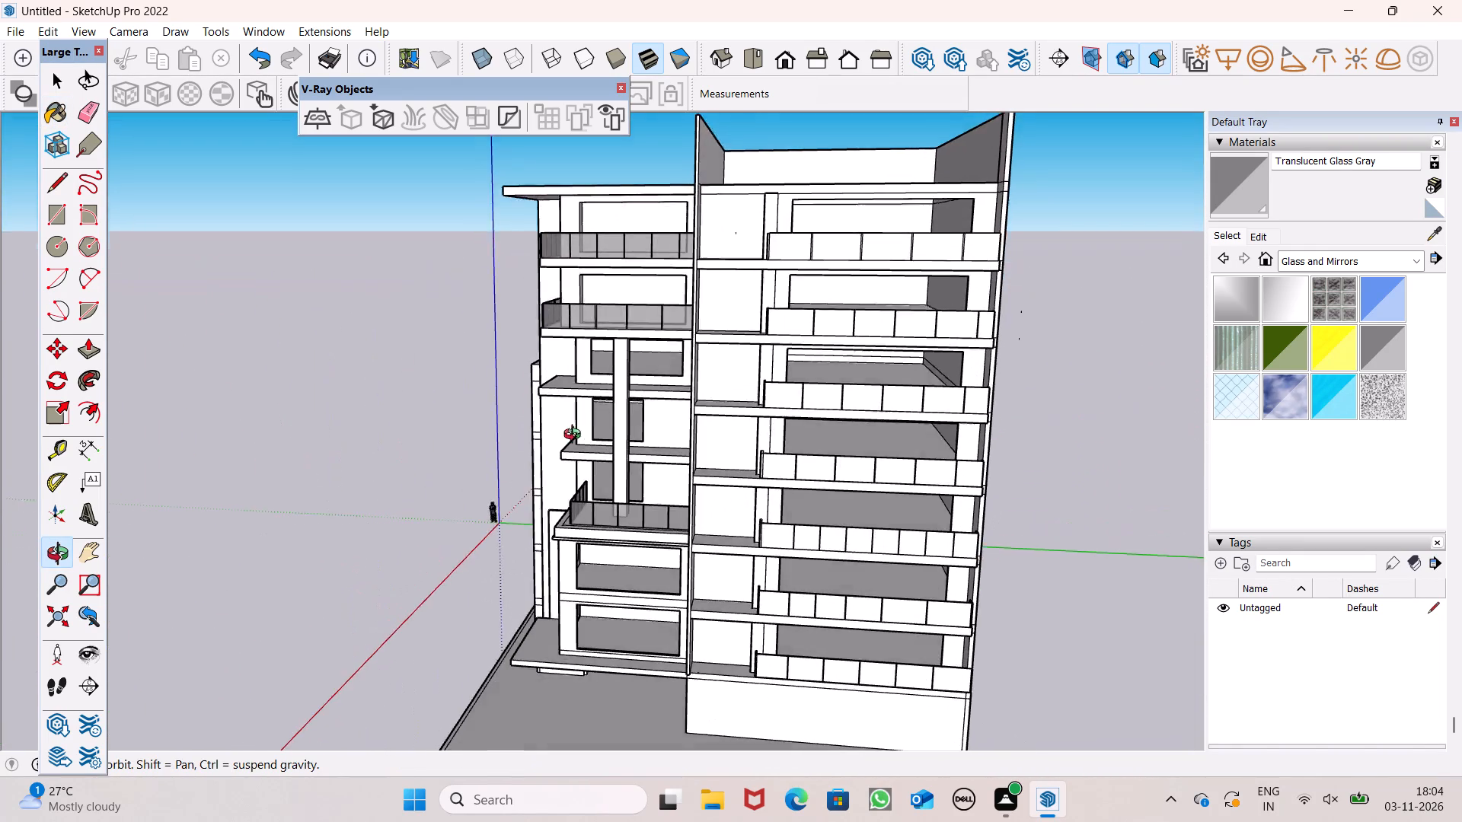
{"action": "middle_click_drag", "start_coordinate": [576, 436], "coordinate": [526, 528]}
{"action": "scroll", "coordinate": [902, 290], "scroll_direction": "up", "scroll_amount": 7}
{"action": "left_click", "coordinate": [642, 346]}
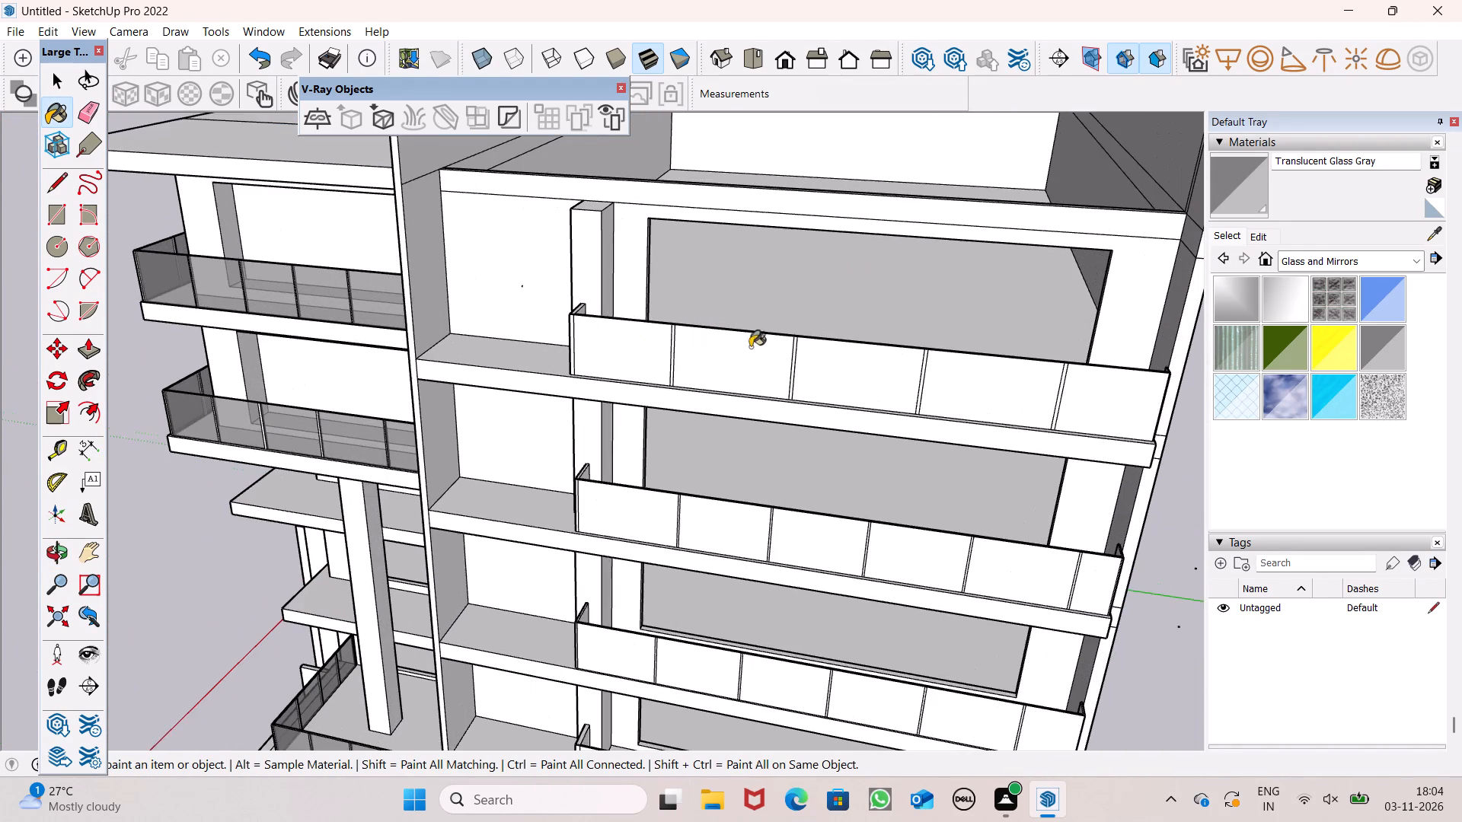
{"action": "left_click", "coordinate": [765, 346]}
{"action": "left_click", "coordinate": [857, 373]}
{"action": "left_click", "coordinate": [966, 373]}
{"action": "left_click", "coordinate": [1098, 401]}
{"action": "scroll", "coordinate": [1033, 279], "scroll_direction": "down", "scroll_amount": 7}
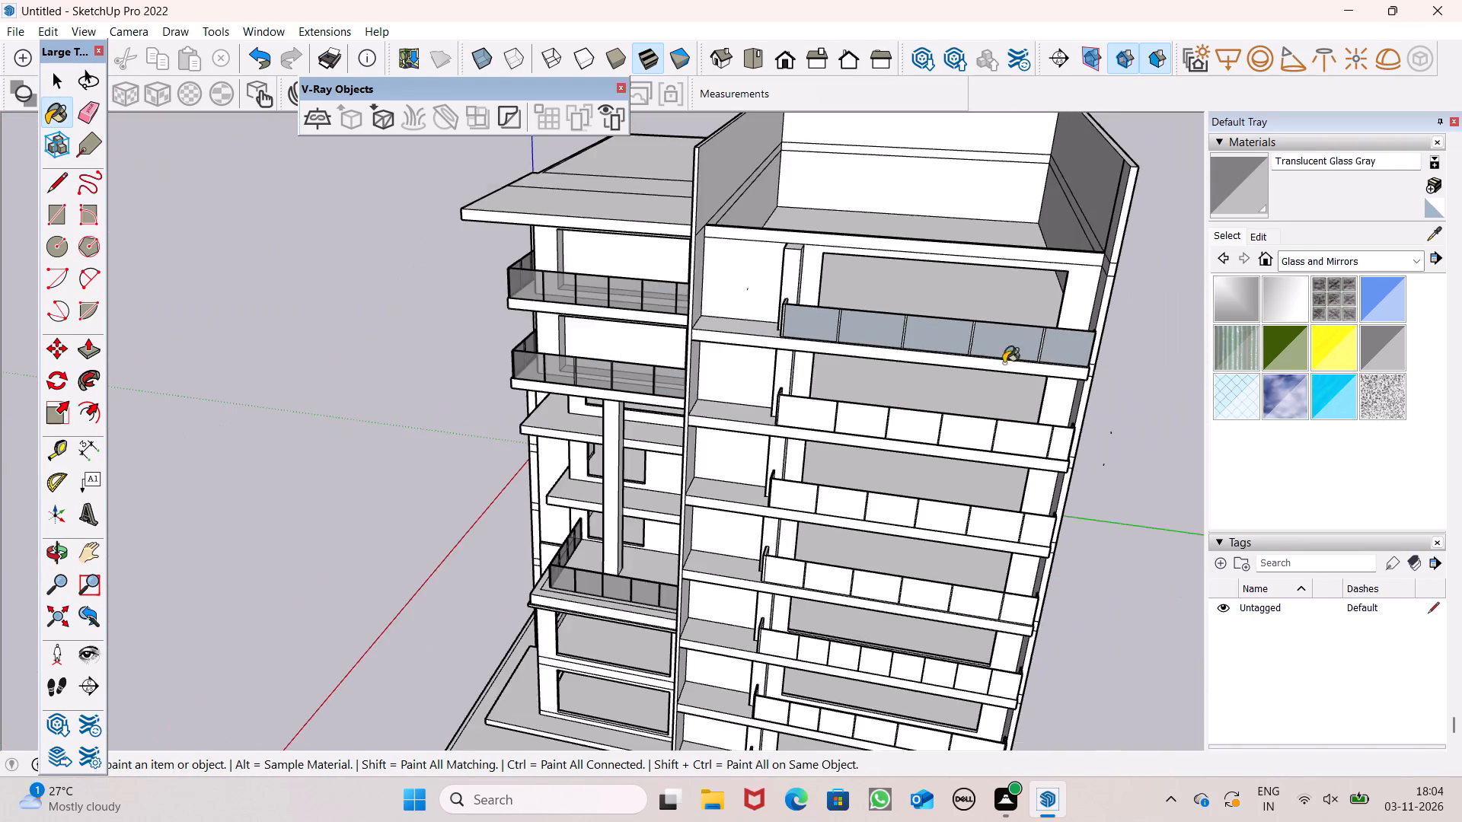
Paint the six outer front panels of the main facade's balcony parapet one floor below the top with Translucent Glass Gray.
{"action": "scroll", "coordinate": [1061, 453], "scroll_direction": "up", "scroll_amount": 6}
{"action": "left_click", "coordinate": [1039, 415]}
{"action": "left_click", "coordinate": [1014, 409]}
{"action": "left_click", "coordinate": [892, 404]}
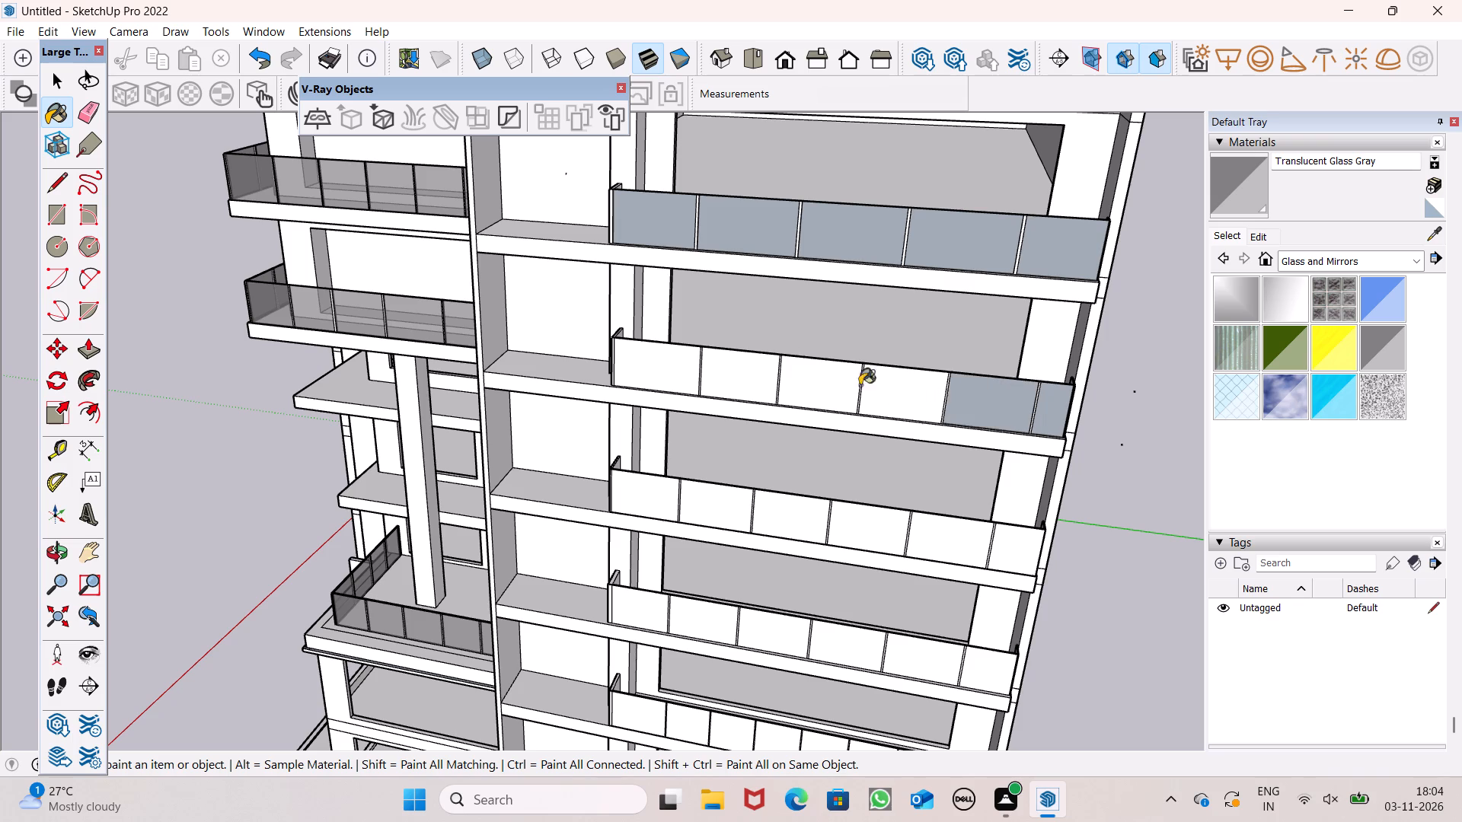
{"action": "left_click", "coordinate": [800, 375]}
{"action": "left_click", "coordinate": [721, 387]}
{"action": "left_click", "coordinate": [644, 365]}
{"action": "scroll", "coordinate": [795, 289], "scroll_direction": "down", "scroll_amount": 1}
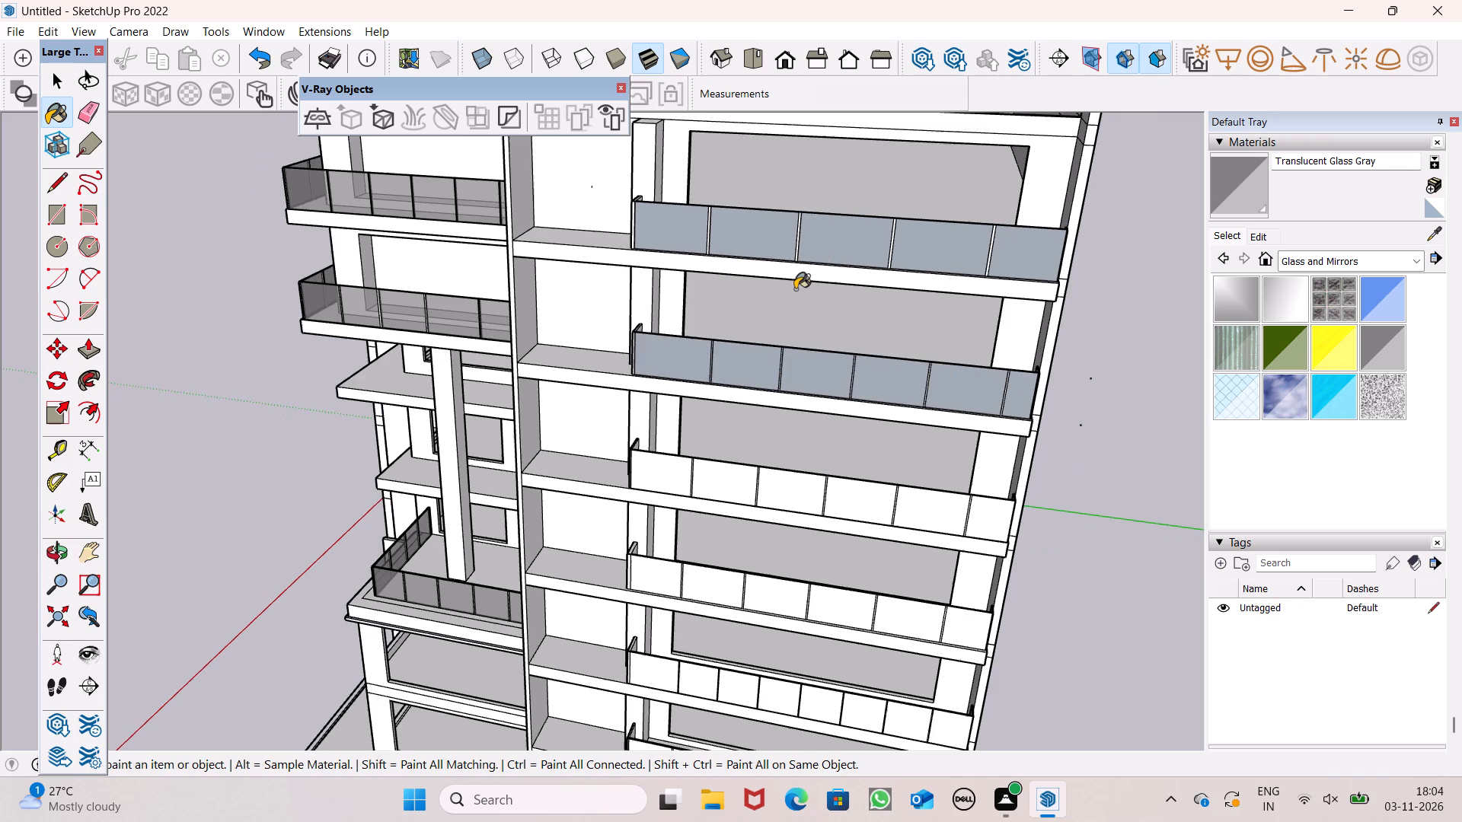
Paint the six outer front panels of the main facade's balcony parapet two floors below the top with Translucent Glass Gray.
{"action": "scroll", "coordinate": [795, 289], "scroll_direction": "down", "scroll_amount": 1}
{"action": "scroll", "coordinate": [672, 466], "scroll_direction": "up", "scroll_amount": 5}
{"action": "left_click", "coordinate": [661, 440]}
{"action": "left_click", "coordinate": [785, 447]}
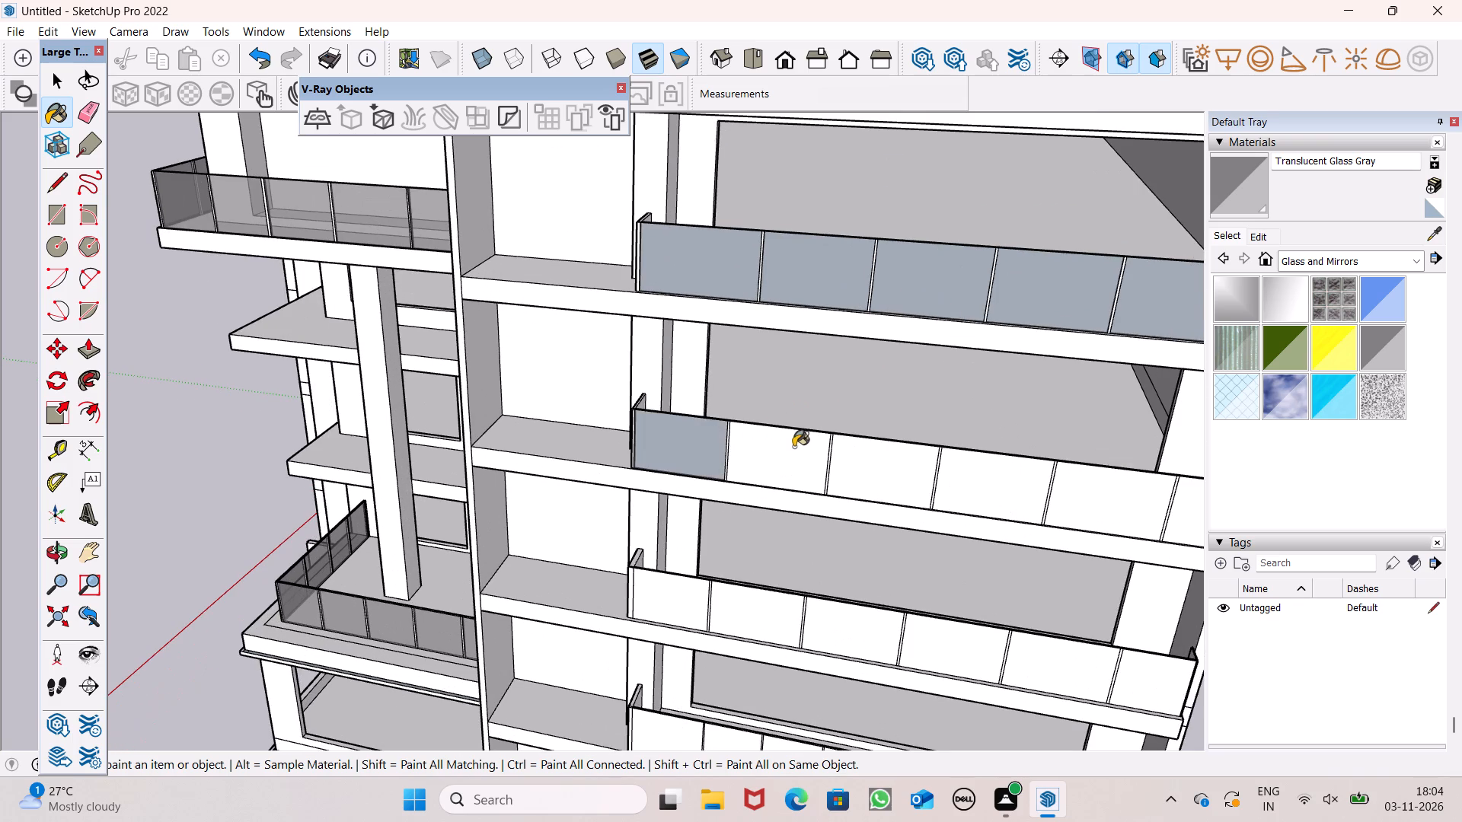
{"action": "left_click", "coordinate": [853, 458]}
{"action": "scroll", "coordinate": [740, 392], "scroll_direction": "down", "scroll_amount": 4}
{"action": "scroll", "coordinate": [965, 525], "scroll_direction": "up", "scroll_amount": 5}
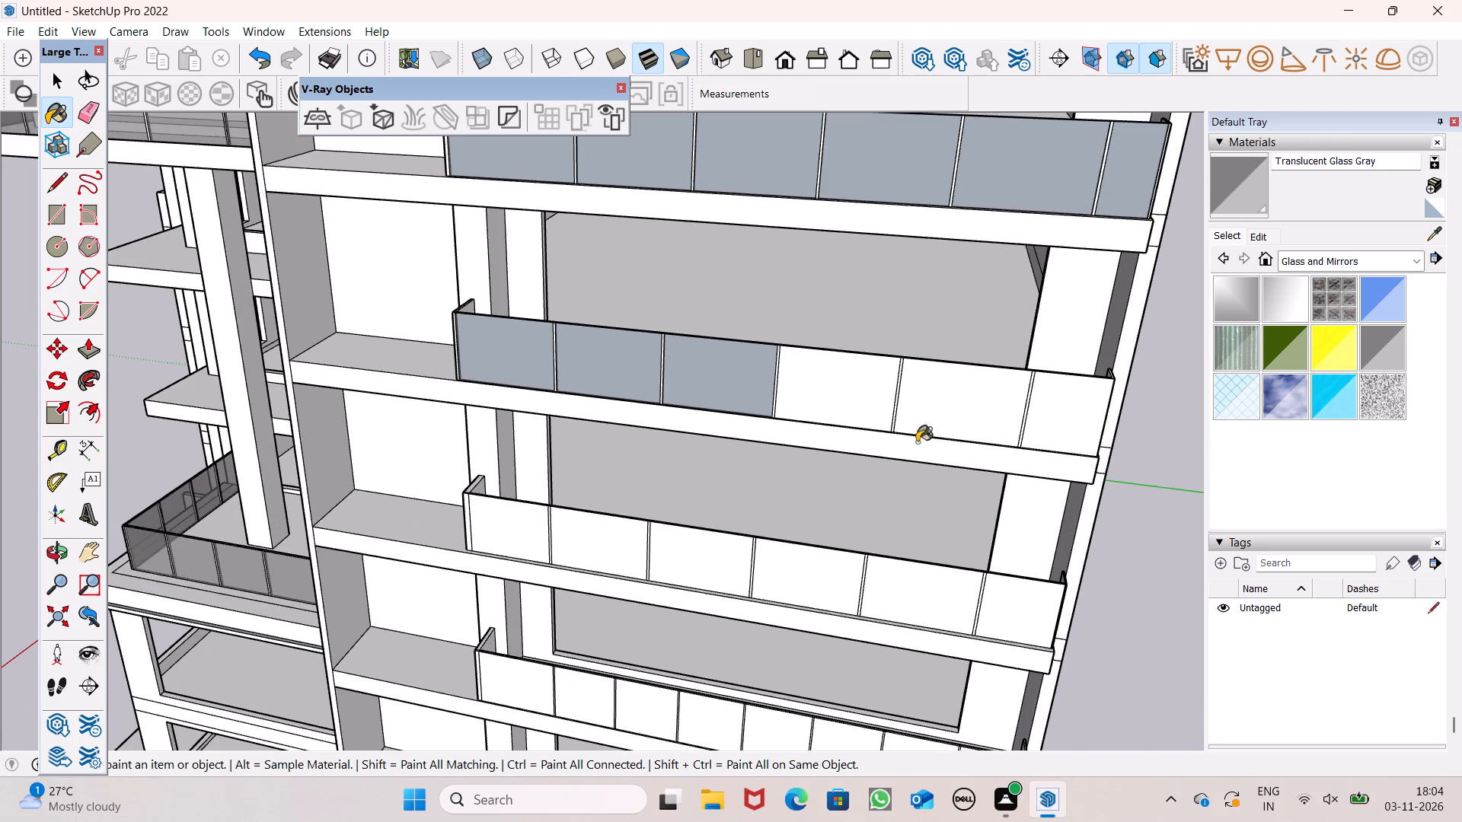
{"action": "left_click_drag", "start_coordinate": [828, 403], "coordinate": [859, 406]}
{"action": "left_click", "coordinate": [973, 408]}
{"action": "left_click", "coordinate": [1078, 413]}
Paint the outer end faces beside the blank side wall on the second and third main-facade parapets from the top with Translucent Glass Gray.
{"action": "middle_click_drag", "start_coordinate": [1132, 498], "coordinate": [1042, 498]}
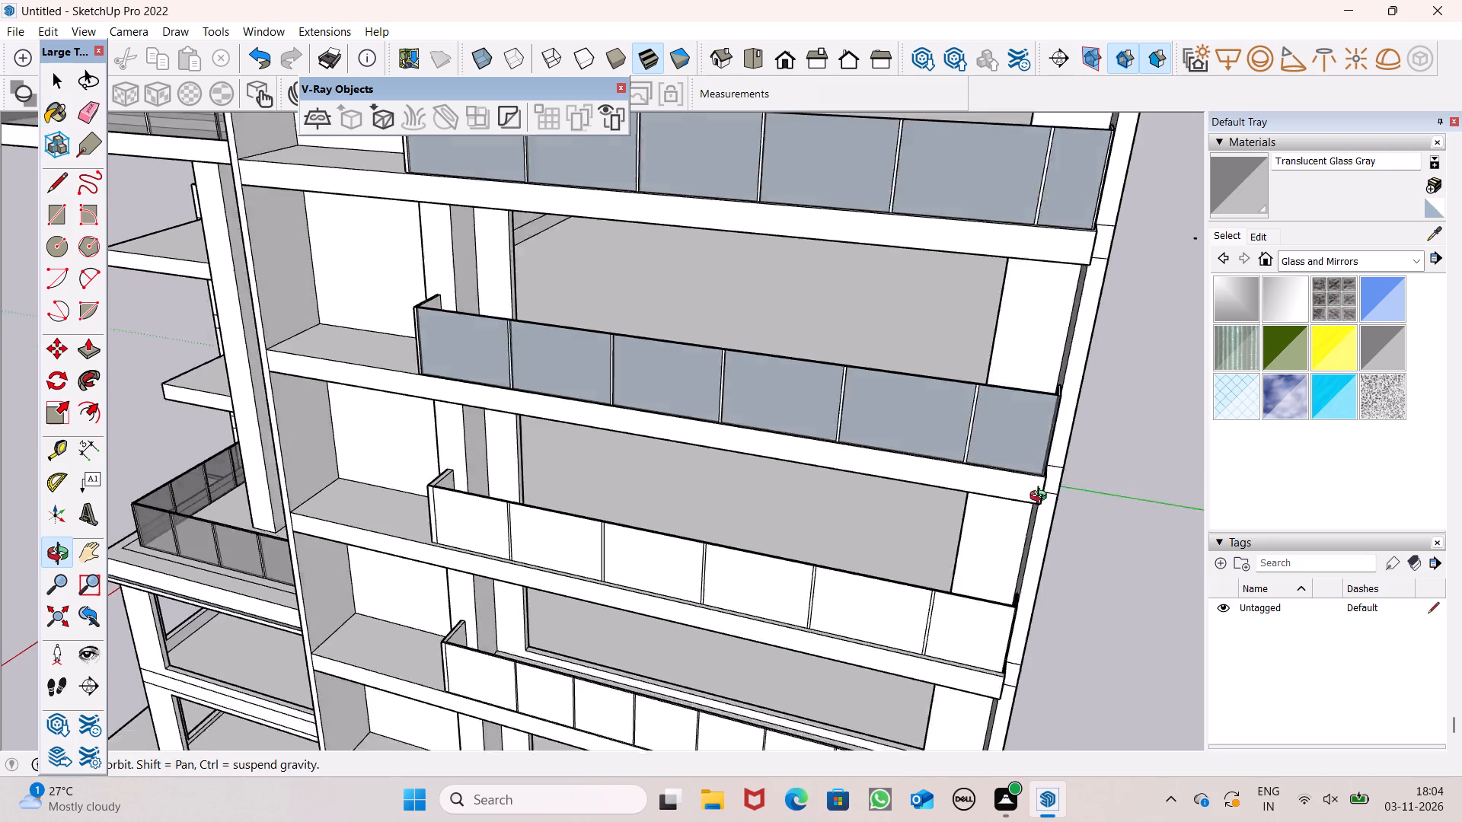
{"action": "middle_click_drag", "start_coordinate": [1042, 498], "coordinate": [922, 465]}
{"action": "scroll", "coordinate": [694, 400], "scroll_direction": "up", "scroll_amount": 6}
{"action": "left_click", "coordinate": [701, 384]}
{"action": "scroll", "coordinate": [835, 458], "scroll_direction": "down", "scroll_amount": 4}
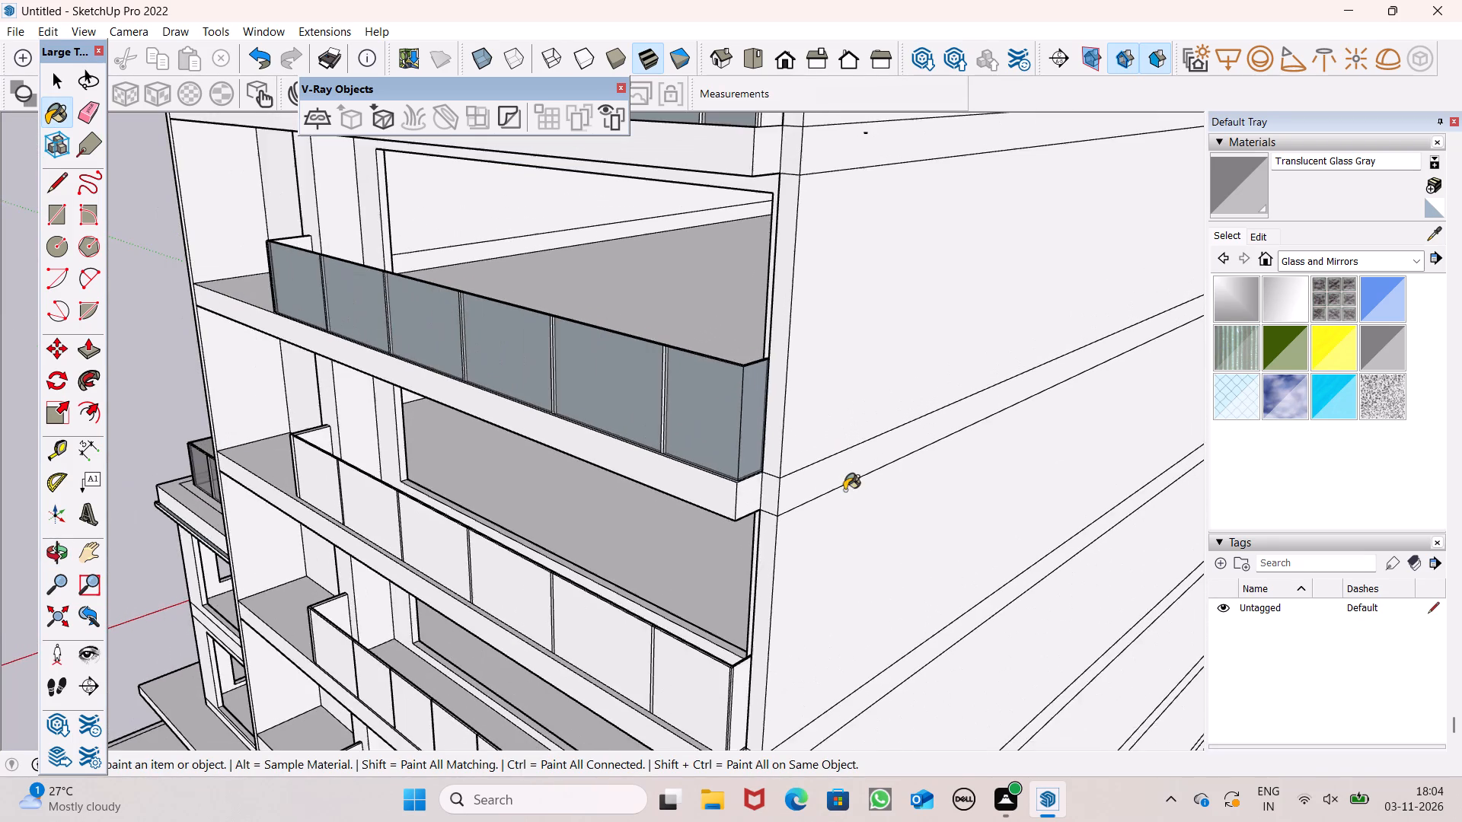
{"action": "scroll", "coordinate": [805, 489], "scroll_direction": "down", "scroll_amount": 6}
{"action": "scroll", "coordinate": [822, 245], "scroll_direction": "up", "scroll_amount": 7}
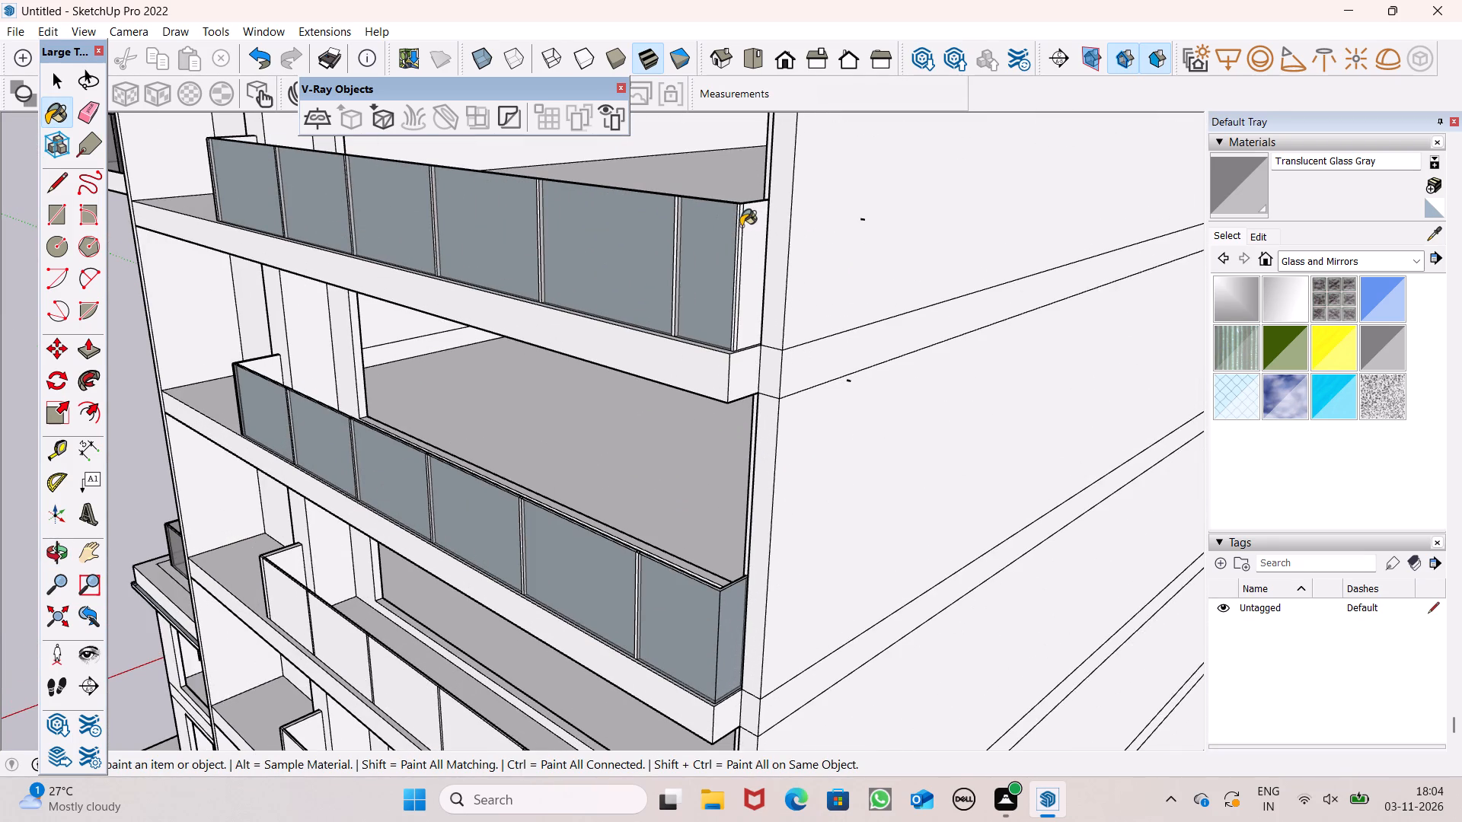
{"action": "left_click", "coordinate": [750, 226]}
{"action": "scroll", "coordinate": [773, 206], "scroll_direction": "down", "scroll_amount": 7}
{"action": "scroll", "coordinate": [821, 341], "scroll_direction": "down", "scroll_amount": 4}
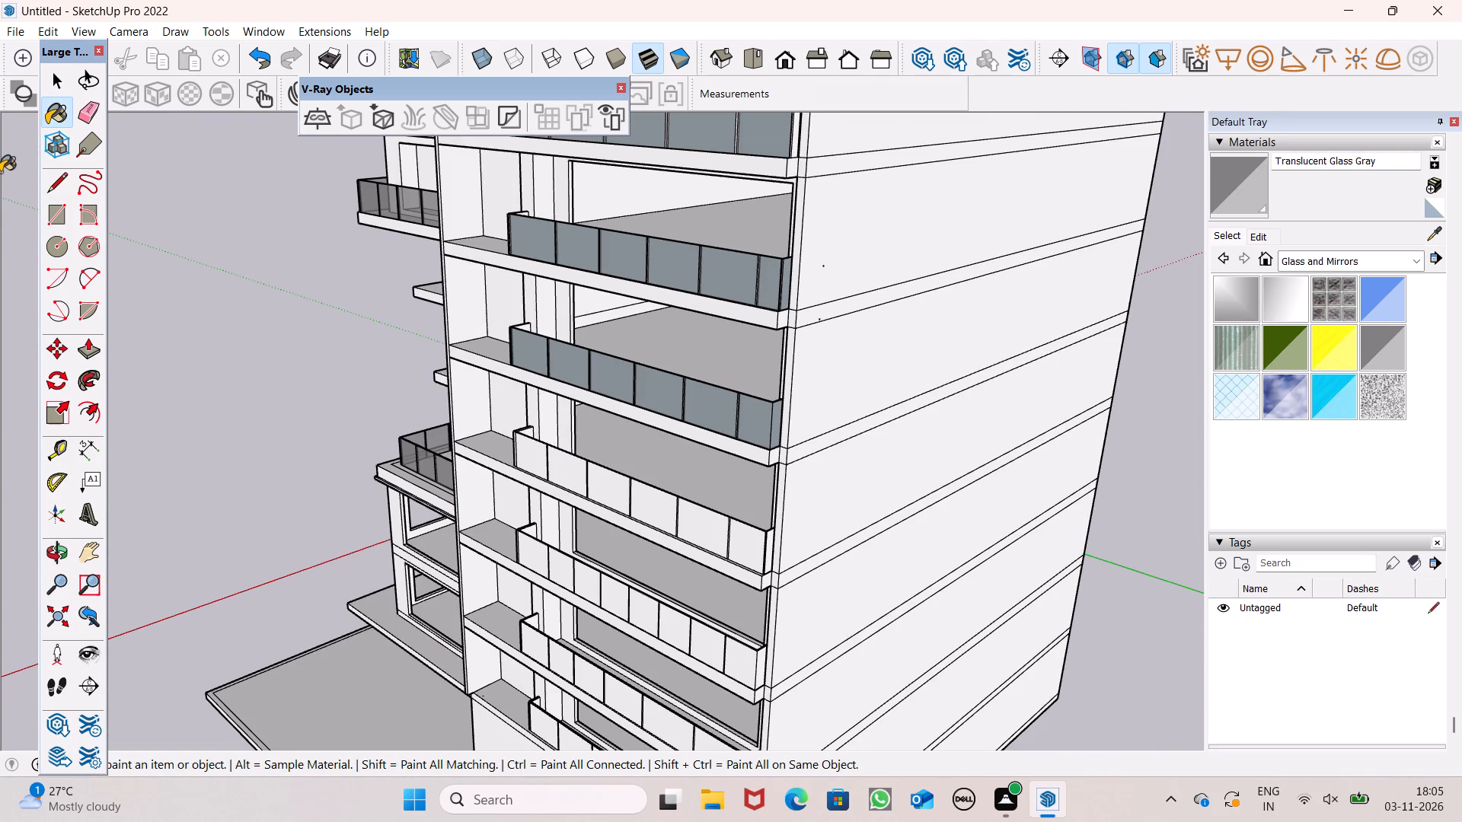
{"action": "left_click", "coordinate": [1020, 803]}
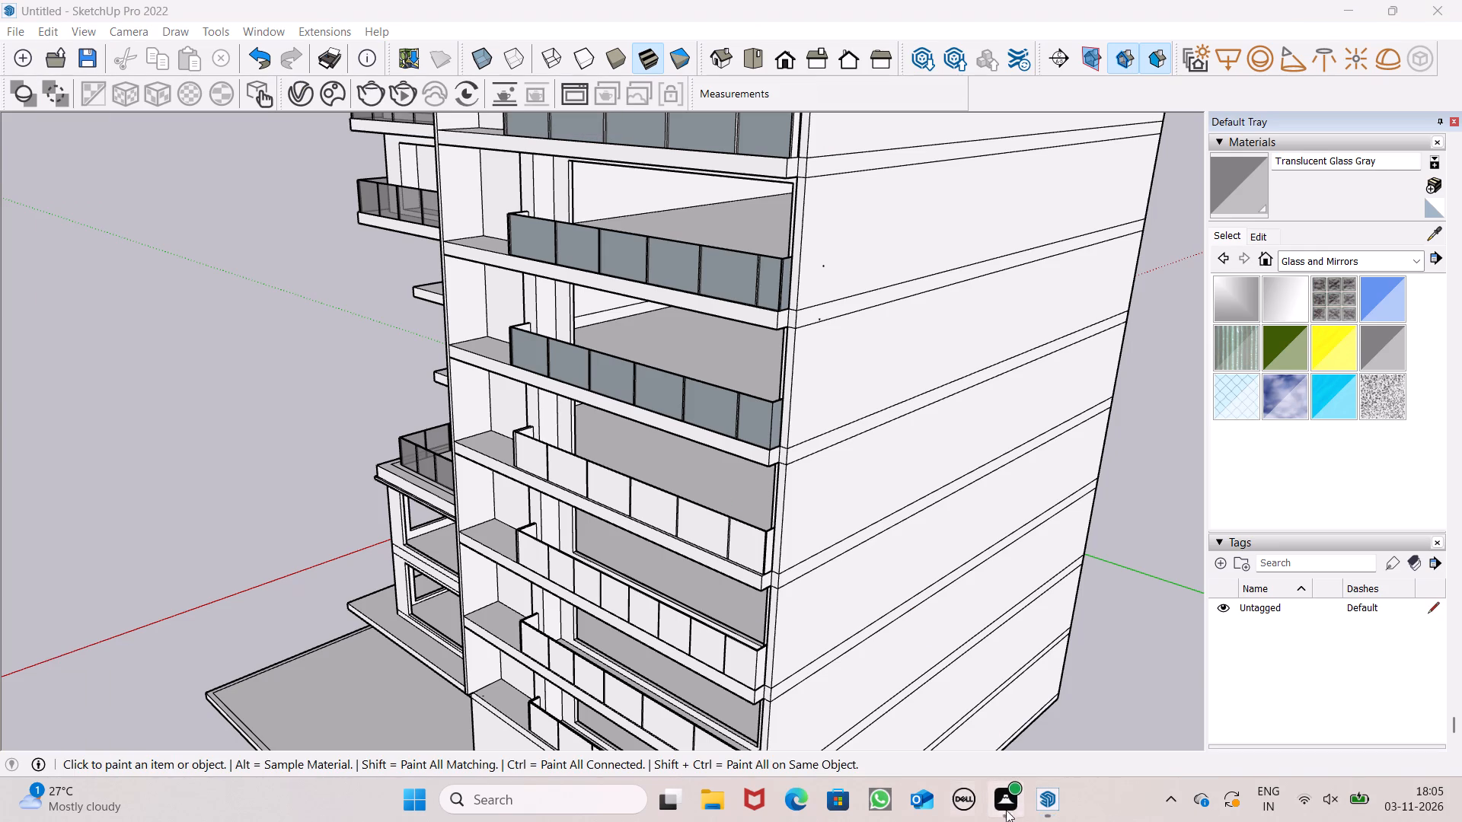
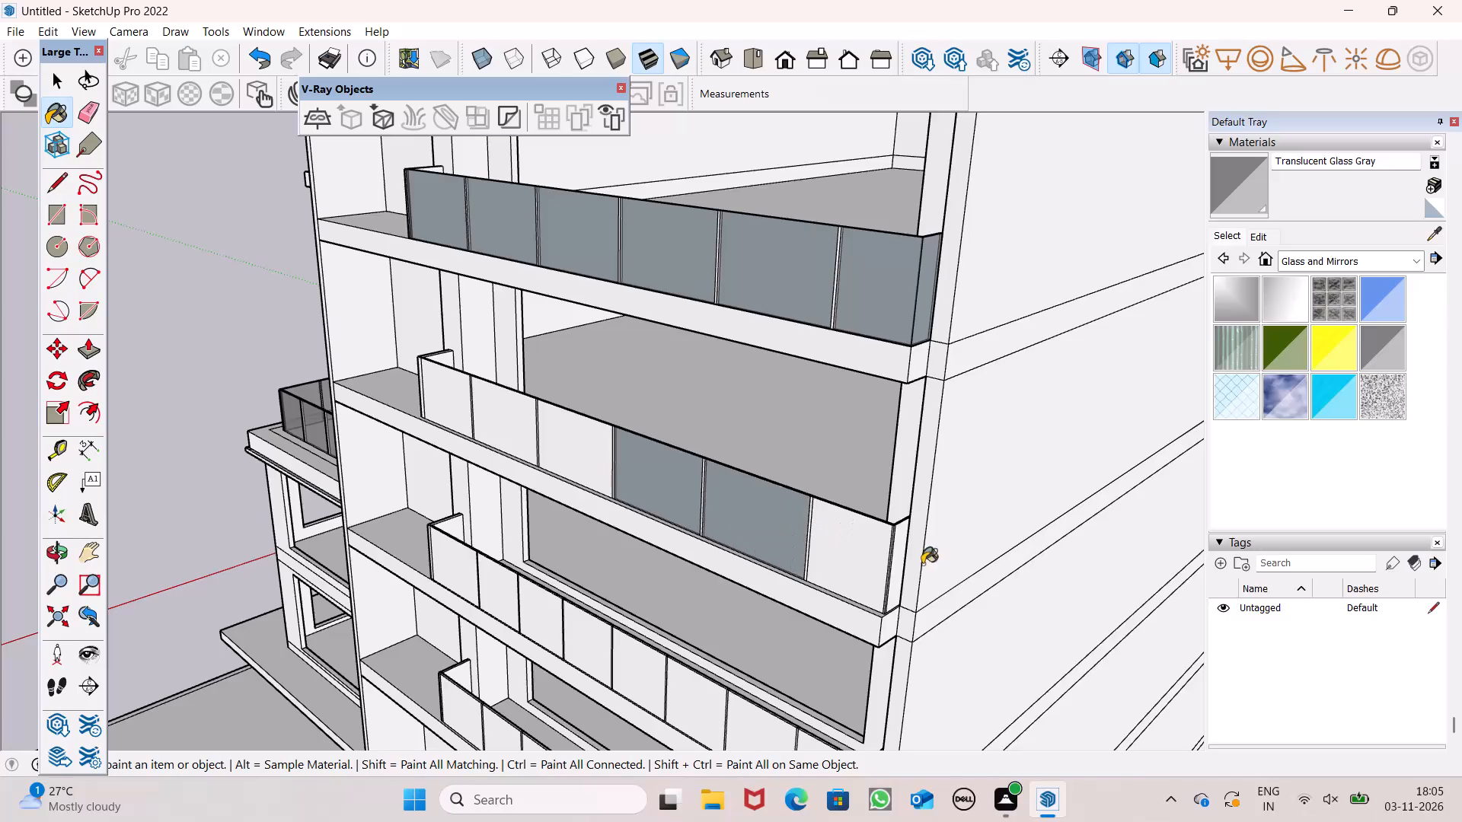
Paint the end face beside the blank side wall and the three remaining front panels of the third main-facade parapet from the top with Translucent Glass Gray.
{"action": "left_click", "coordinate": [901, 568]}
{"action": "scroll", "coordinate": [841, 393], "scroll_direction": "down", "scroll_amount": 8}
{"action": "scroll", "coordinate": [714, 448], "scroll_direction": "up", "scroll_amount": 7}
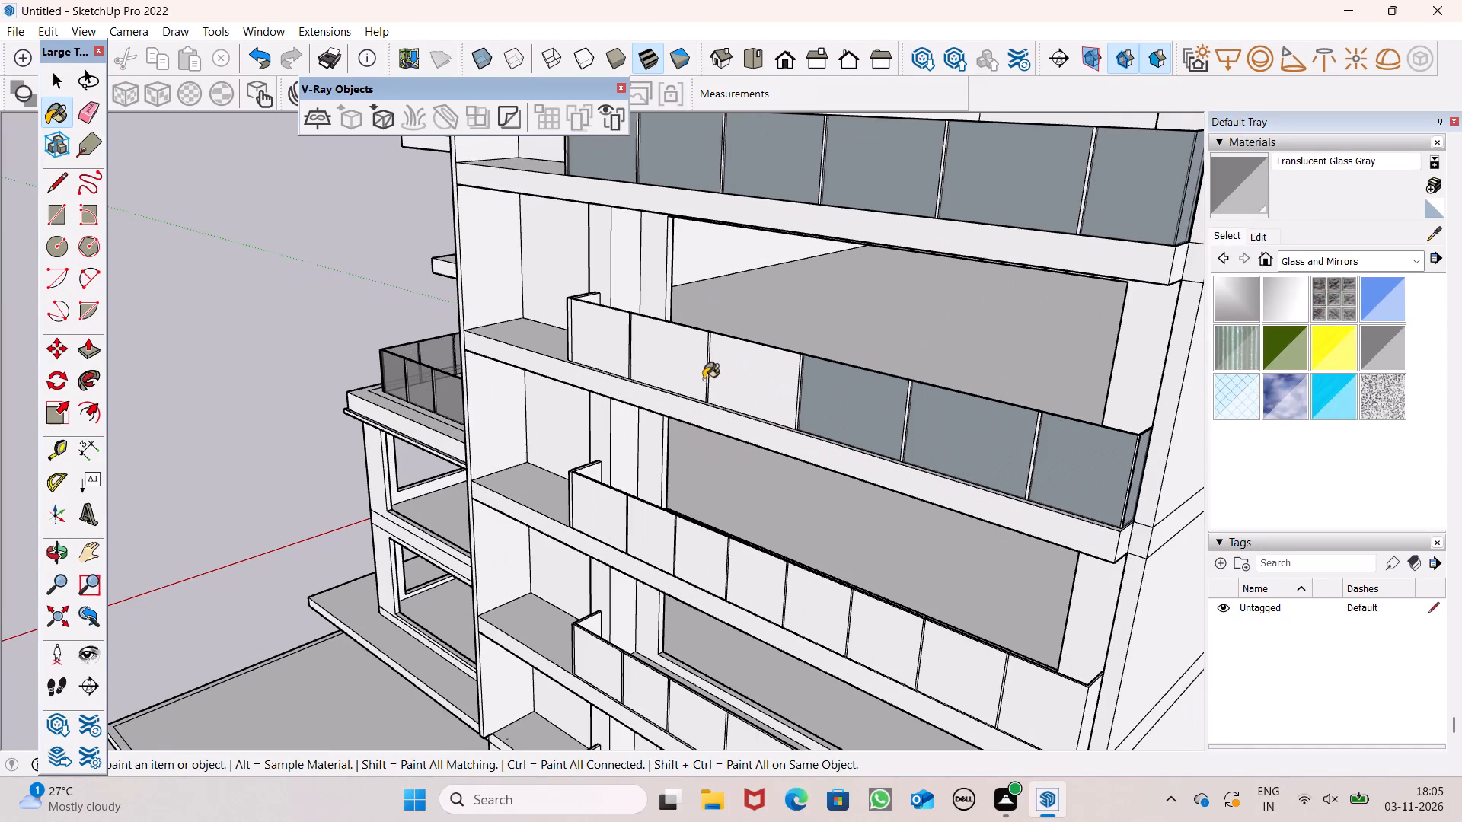
{"action": "left_click", "coordinate": [646, 357]}
{"action": "left_click", "coordinate": [588, 333]}
{"action": "left_click", "coordinate": [758, 396]}
Paint the end faces nearest the projecting corner balconies on the second, third and fourth main-facade parapets from the top with Translucent Glass Gray.
{"action": "scroll", "coordinate": [662, 338], "scroll_direction": "down", "scroll_amount": 5}
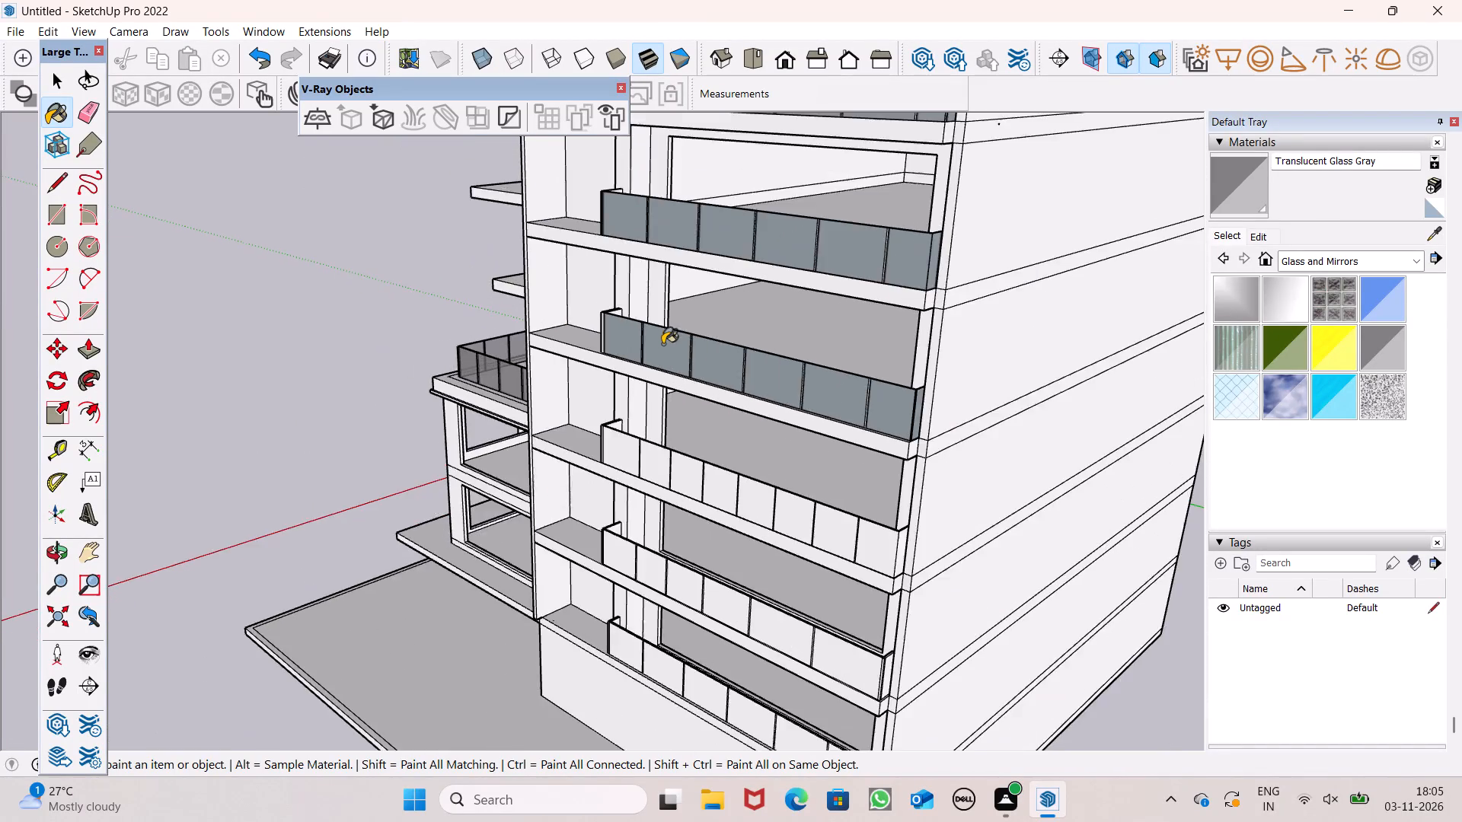
{"action": "middle_click_drag", "start_coordinate": [547, 554], "coordinate": [1212, 489]}
{"action": "scroll", "coordinate": [595, 210], "scroll_direction": "up", "scroll_amount": 6}
{"action": "left_click", "coordinate": [853, 167]}
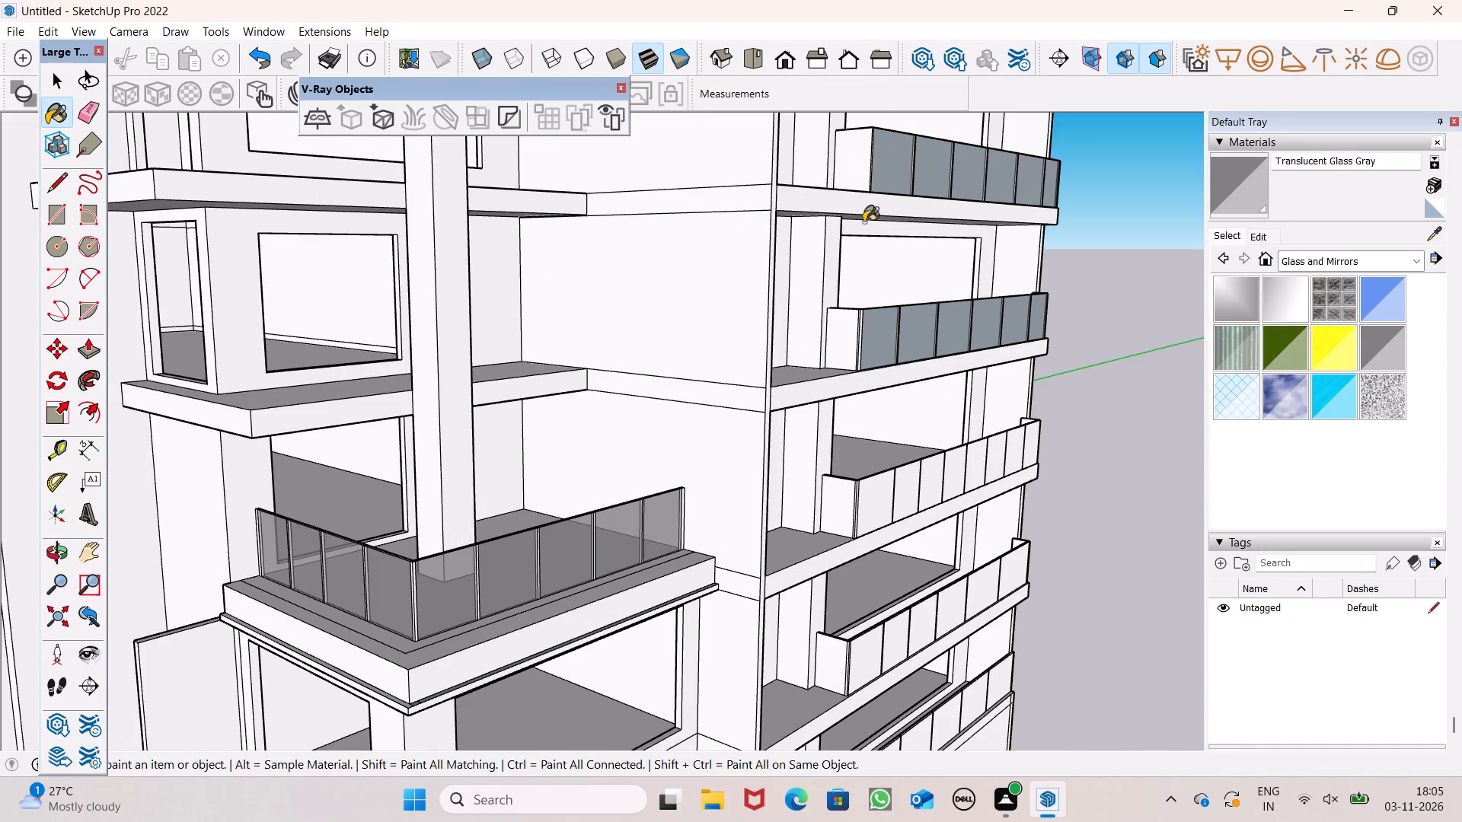
{"action": "left_click", "coordinate": [841, 334]}
{"action": "scroll", "coordinate": [861, 485], "scroll_direction": "up", "scroll_amount": 6}
{"action": "left_click", "coordinate": [837, 499]}
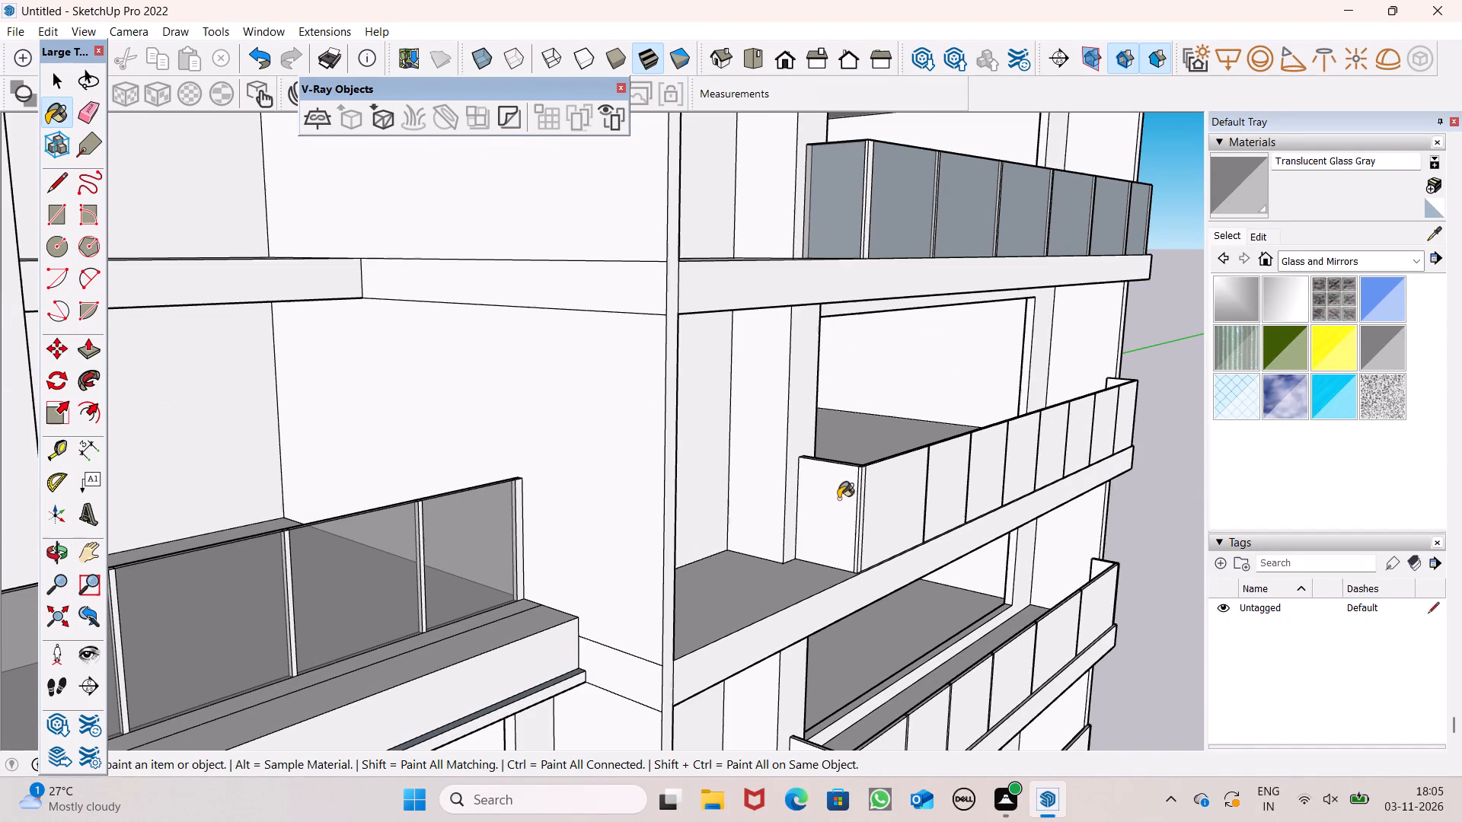
Paint the eight outer front panels of the fourth main-facade balcony parapet from the top with Translucent Glass Gray.
{"action": "left_click", "coordinate": [920, 500]}
{"action": "middle_click_drag", "start_coordinate": [904, 511], "coordinate": [718, 507]}
{"action": "left_click", "coordinate": [892, 522]}
{"action": "left_click", "coordinate": [992, 515]}
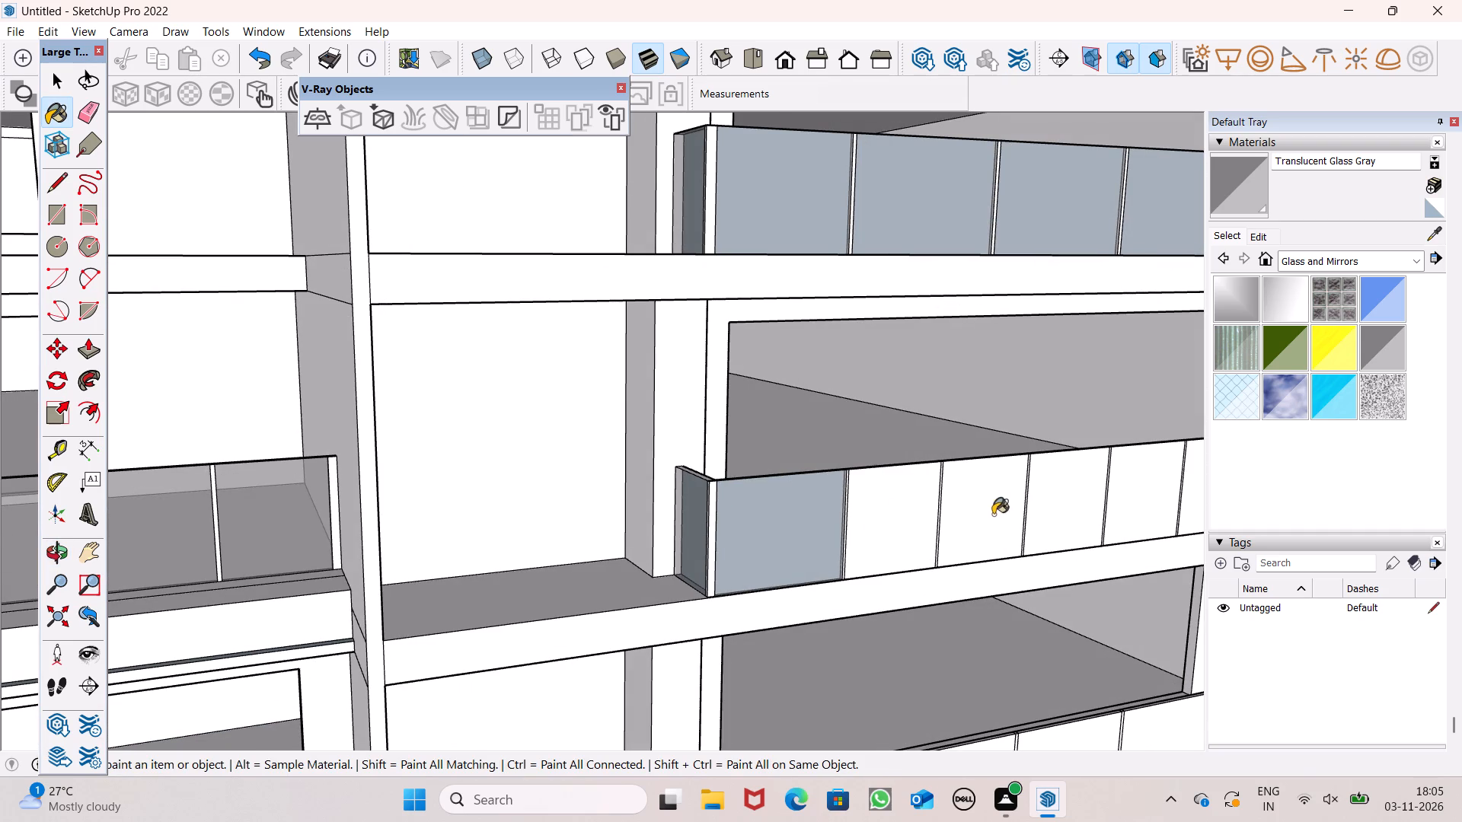
{"action": "left_click", "coordinate": [1090, 500]}
{"action": "left_click", "coordinate": [1172, 489]}
{"action": "scroll", "coordinate": [1025, 484], "scroll_direction": "up", "scroll_amount": 1}
{"action": "scroll", "coordinate": [963, 484], "scroll_direction": "down", "scroll_amount": 6}
{"action": "scroll", "coordinate": [439, 423], "scroll_direction": "down", "scroll_amount": 5}
{"action": "scroll", "coordinate": [804, 486], "scroll_direction": "up", "scroll_amount": 2}
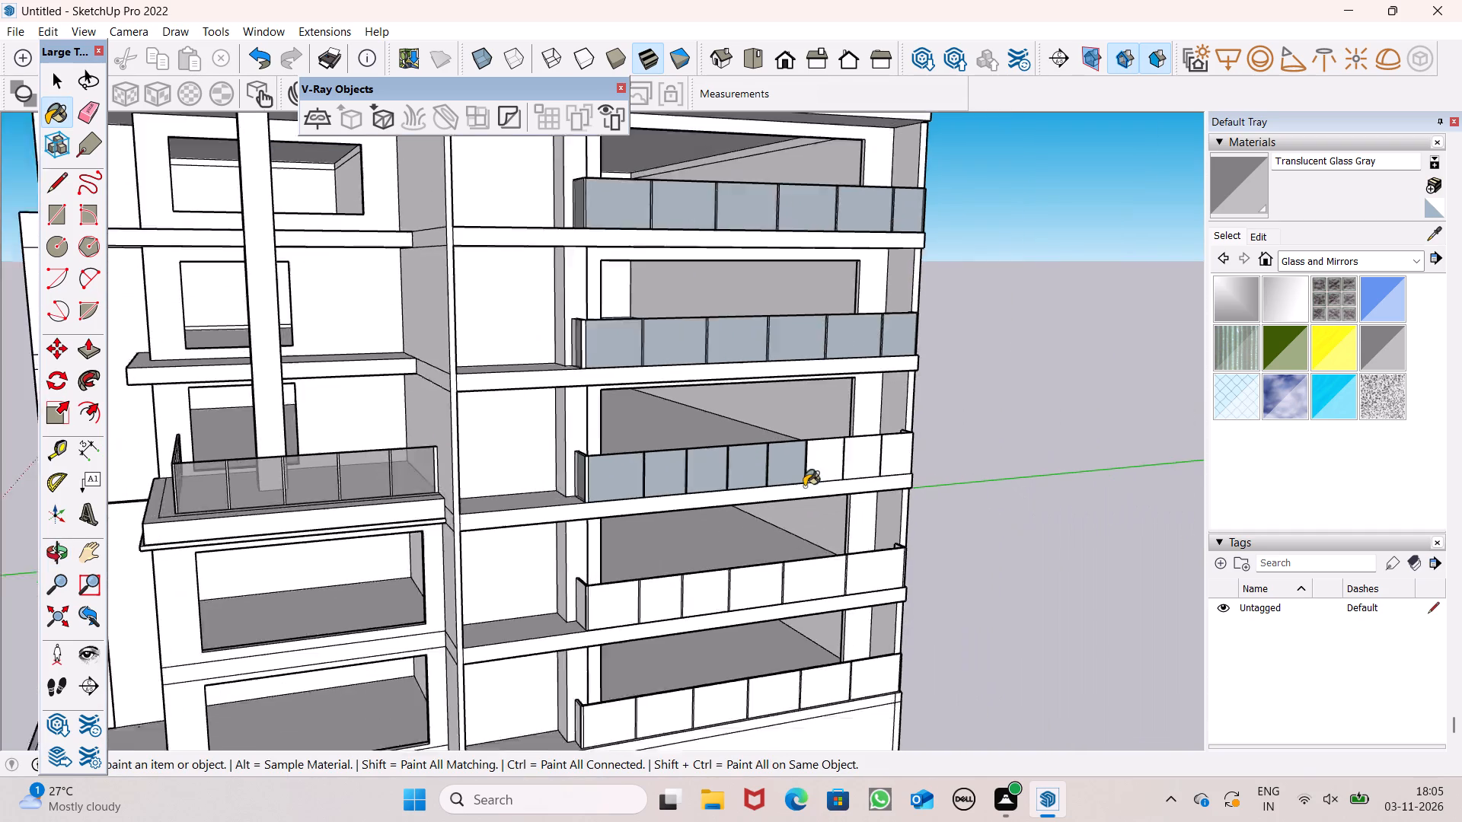
{"action": "scroll", "coordinate": [804, 486], "scroll_direction": "up", "scroll_amount": 4}
{"action": "left_click", "coordinate": [846, 453]}
{"action": "left_click", "coordinate": [902, 447]}
{"action": "left_click", "coordinate": [960, 437]}
Paint the fourth main-facade parapet's outer end face beside the blank side wall with Translucent Glass Gray.
{"action": "scroll", "coordinate": [956, 457], "scroll_direction": "up", "scroll_amount": 1}
{"action": "middle_click_drag", "start_coordinate": [956, 457], "coordinate": [446, 440]}
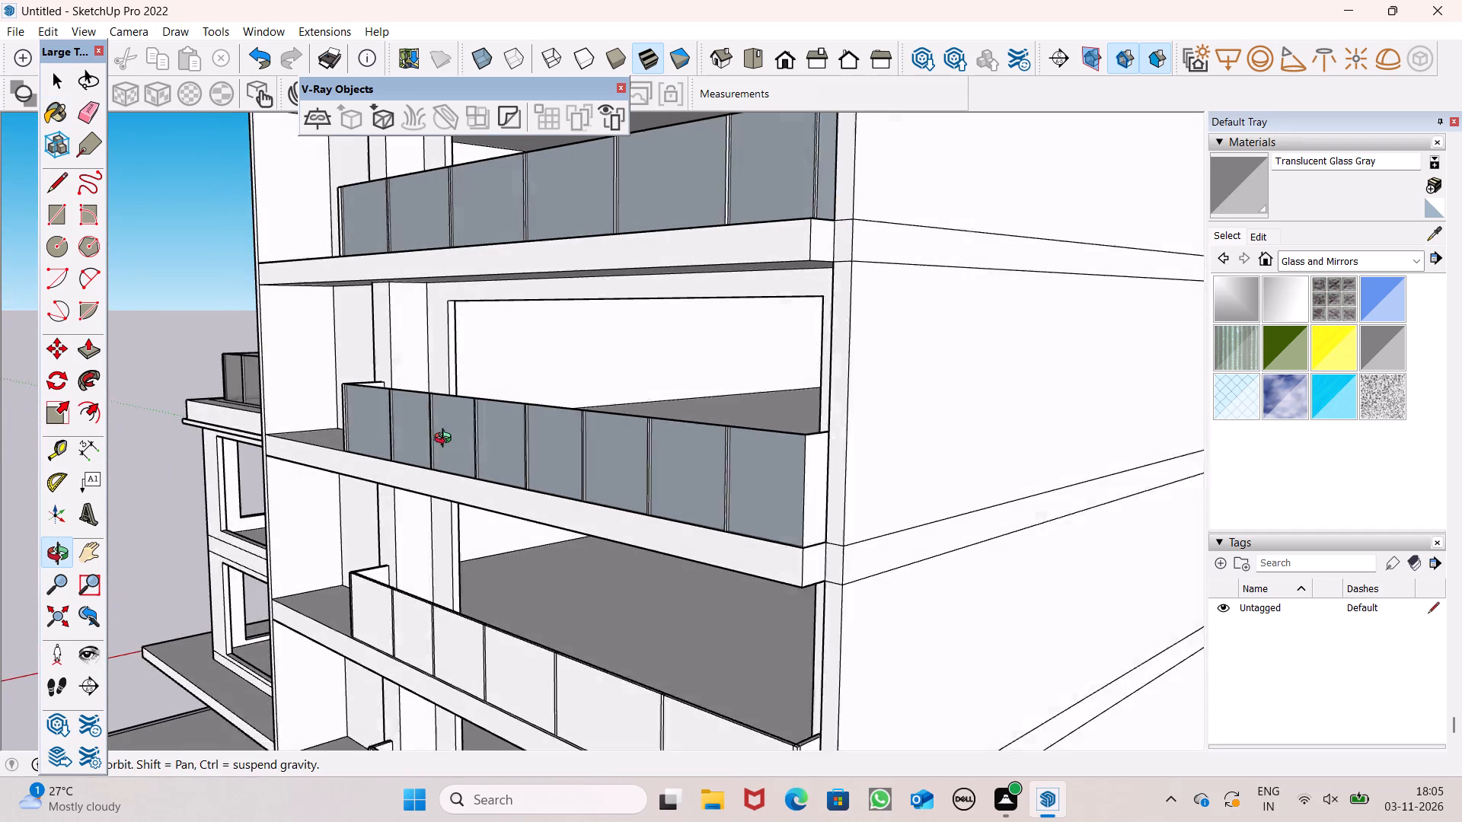
{"action": "middle_click_drag", "start_coordinate": [446, 440], "coordinate": [447, 440]}
{"action": "left_click", "coordinate": [788, 480]}
Paint the six outer front panels and the end face beside the blank side wall on the fifth main-facade parapet from the top with Translucent Glass Gray.
{"action": "scroll", "coordinate": [924, 355], "scroll_direction": "down", "scroll_amount": 8}
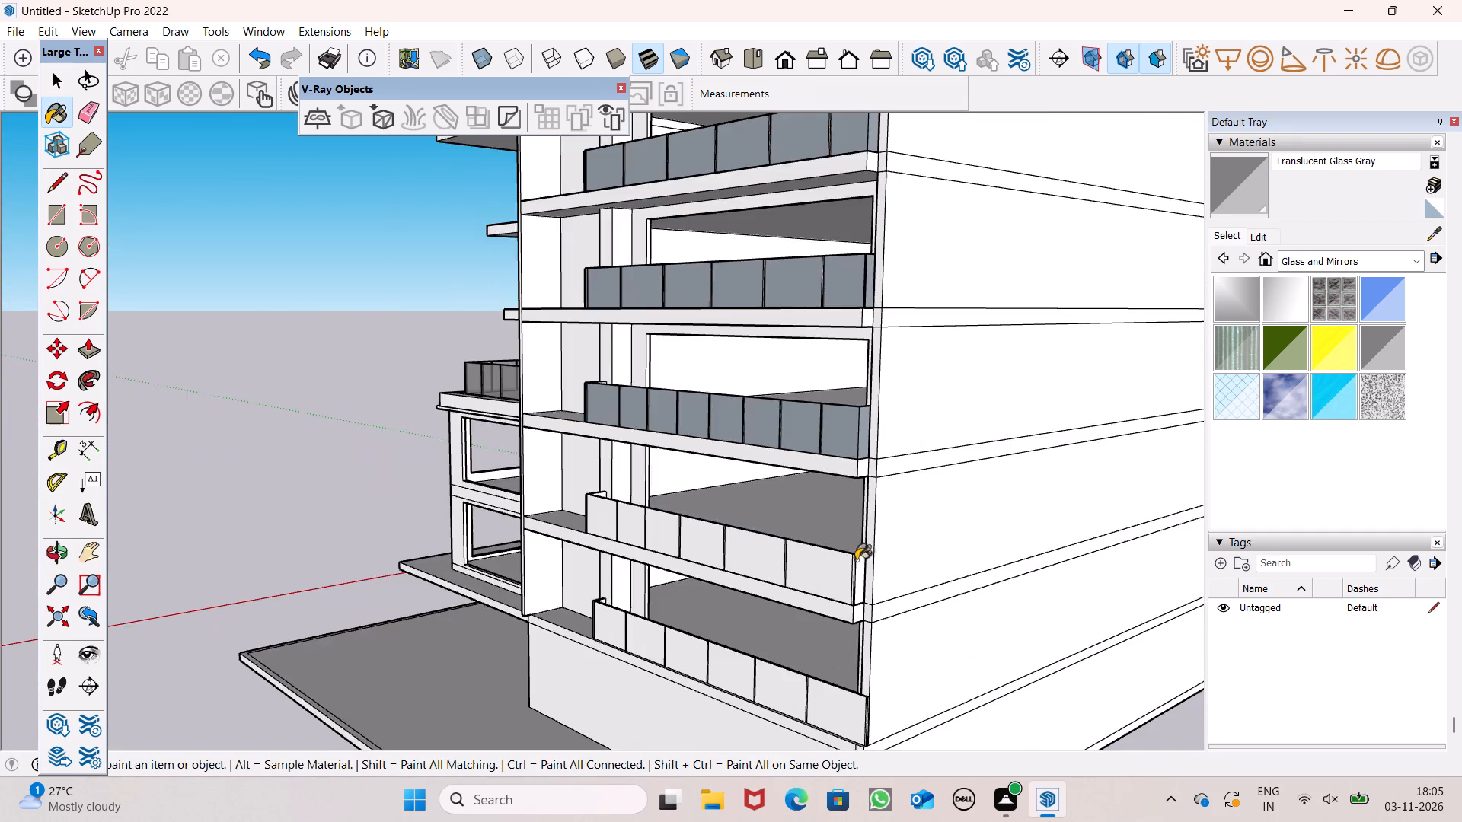
{"action": "scroll", "coordinate": [837, 589], "scroll_direction": "up", "scroll_amount": 6}
{"action": "left_click", "coordinate": [838, 576]}
{"action": "left_click", "coordinate": [876, 561]}
{"action": "left_click", "coordinate": [710, 553]}
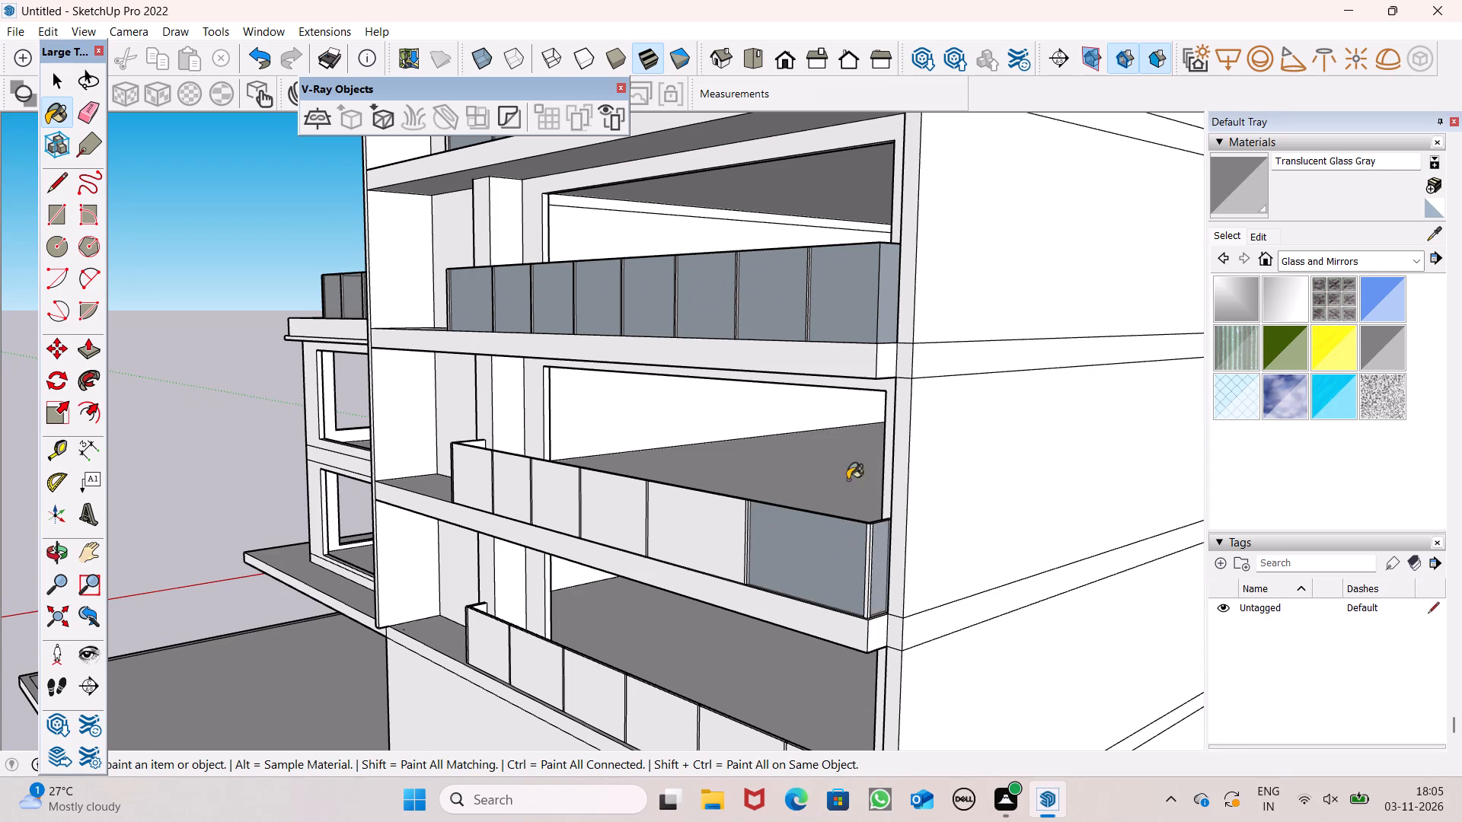
{"action": "scroll", "coordinate": [886, 505], "scroll_direction": "down", "scroll_amount": 6}
{"action": "scroll", "coordinate": [733, 508], "scroll_direction": "up", "scroll_amount": 5}
{"action": "left_click", "coordinate": [726, 511]}
{"action": "left_click", "coordinate": [643, 500]}
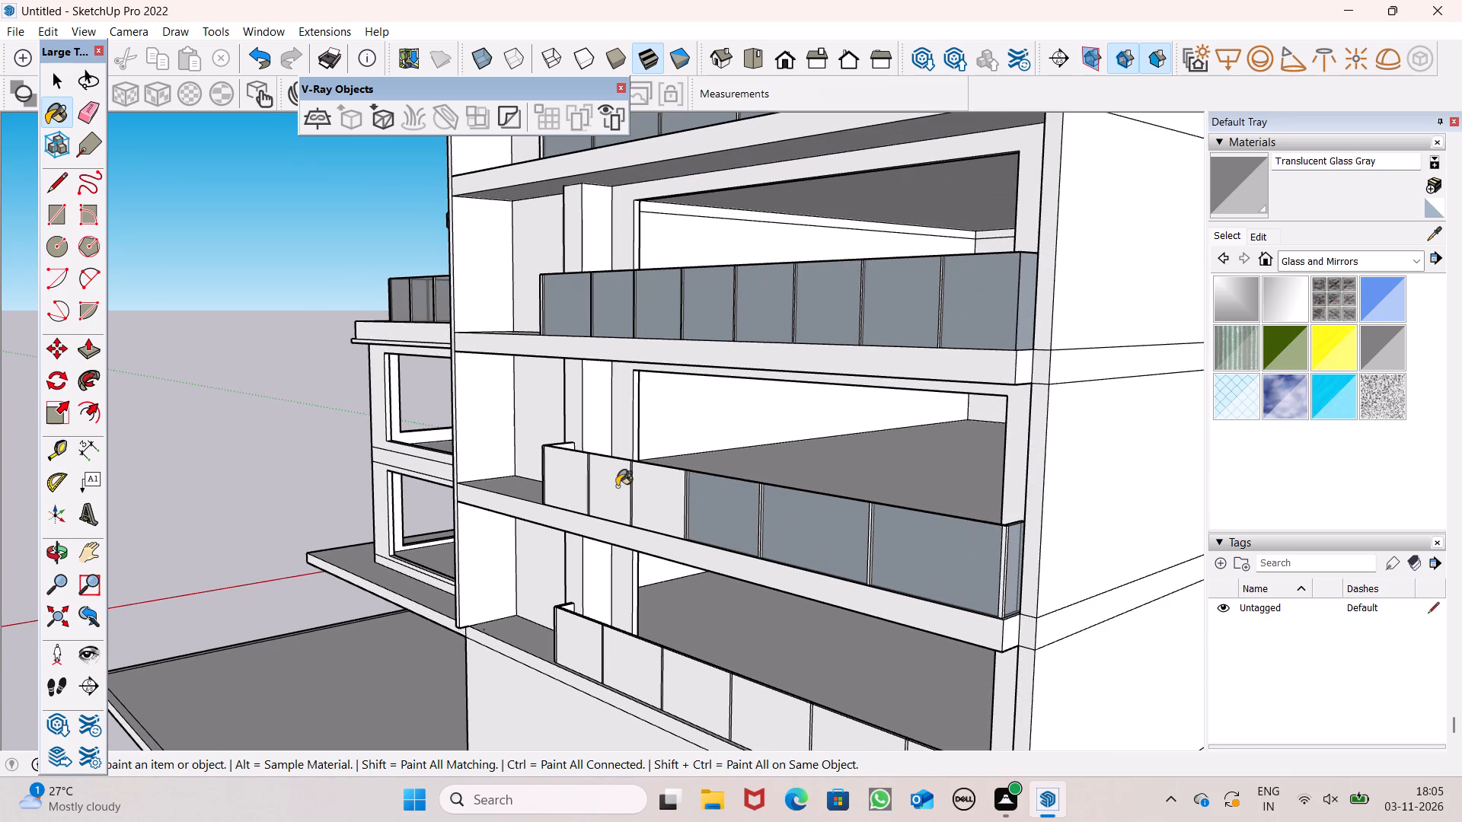
{"action": "left_click", "coordinate": [615, 486]}
{"action": "left_click", "coordinate": [530, 454]}
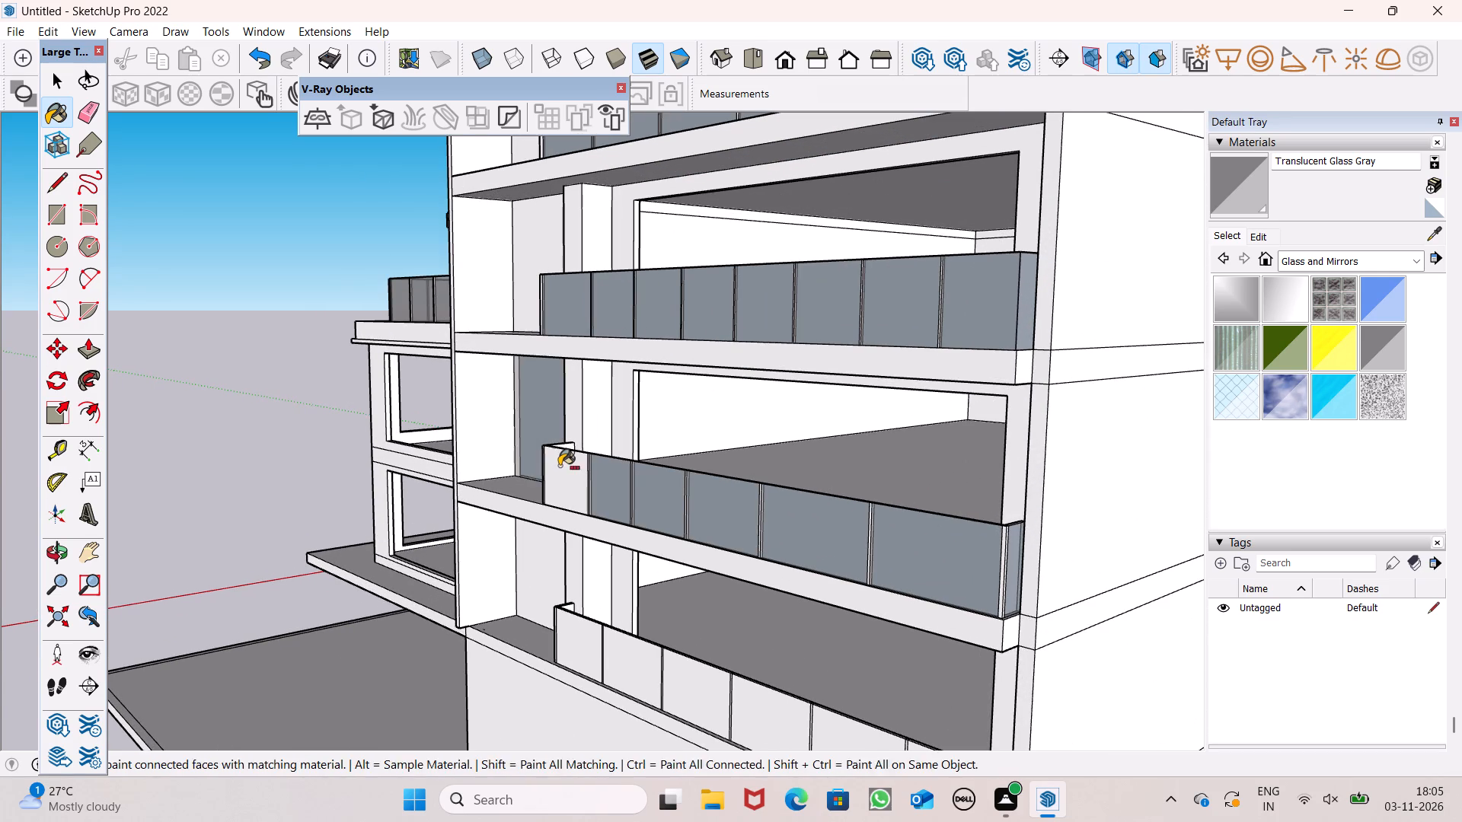
{"action": "key", "text": "ctrl+z"}
{"action": "left_click", "coordinate": [573, 466]}
Paint the fifth main-facade parapet's end face nearest the projecting corner balconies with Translucent Glass Gray.
{"action": "middle_click_drag", "start_coordinate": [558, 508], "coordinate": [882, 554]}
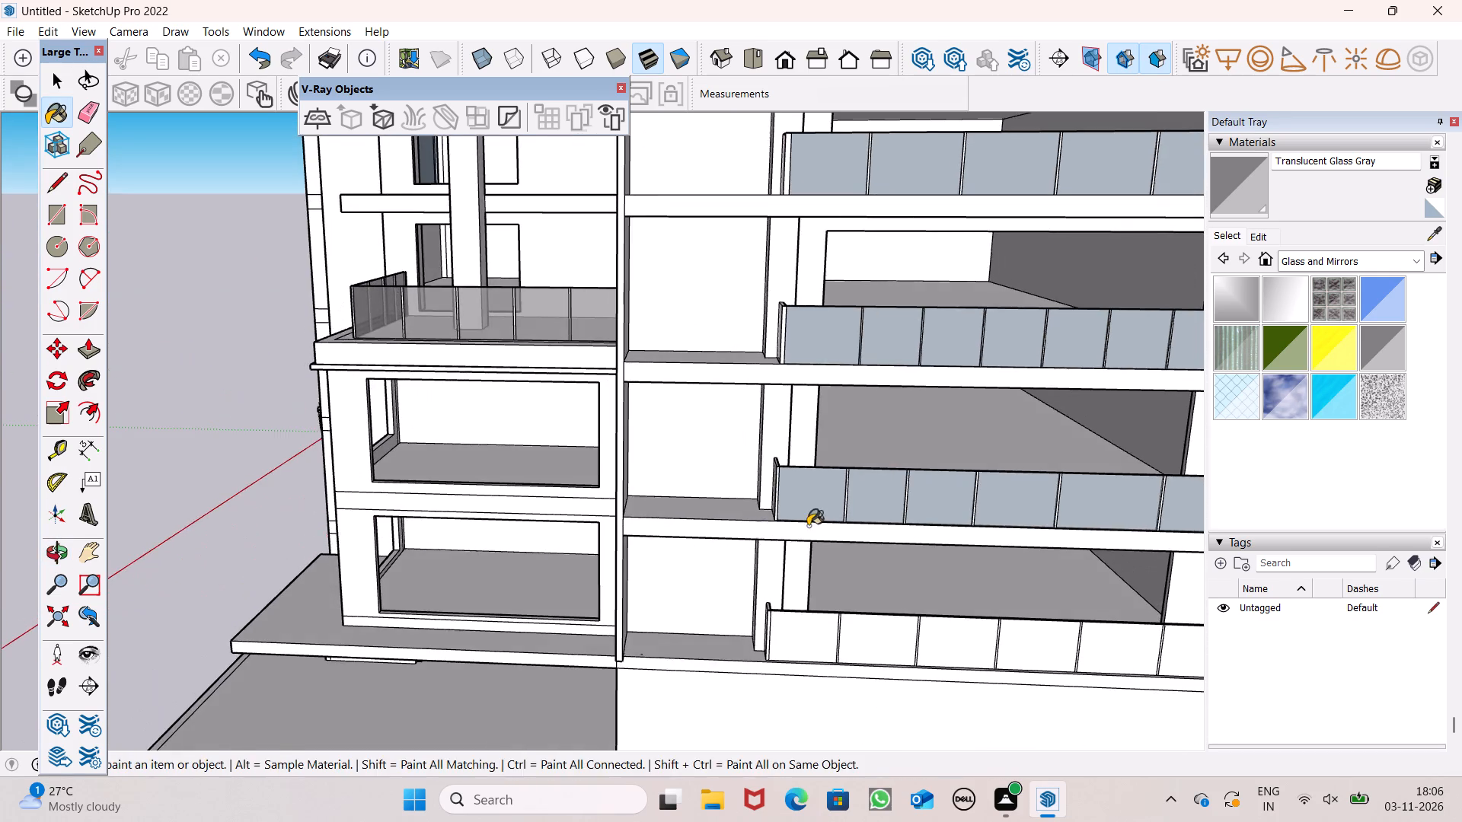
{"action": "middle_click_drag", "start_coordinate": [807, 526], "coordinate": [1047, 520]}
{"action": "scroll", "coordinate": [685, 470], "scroll_direction": "up", "scroll_amount": 5}
{"action": "left_click", "coordinate": [950, 457]}
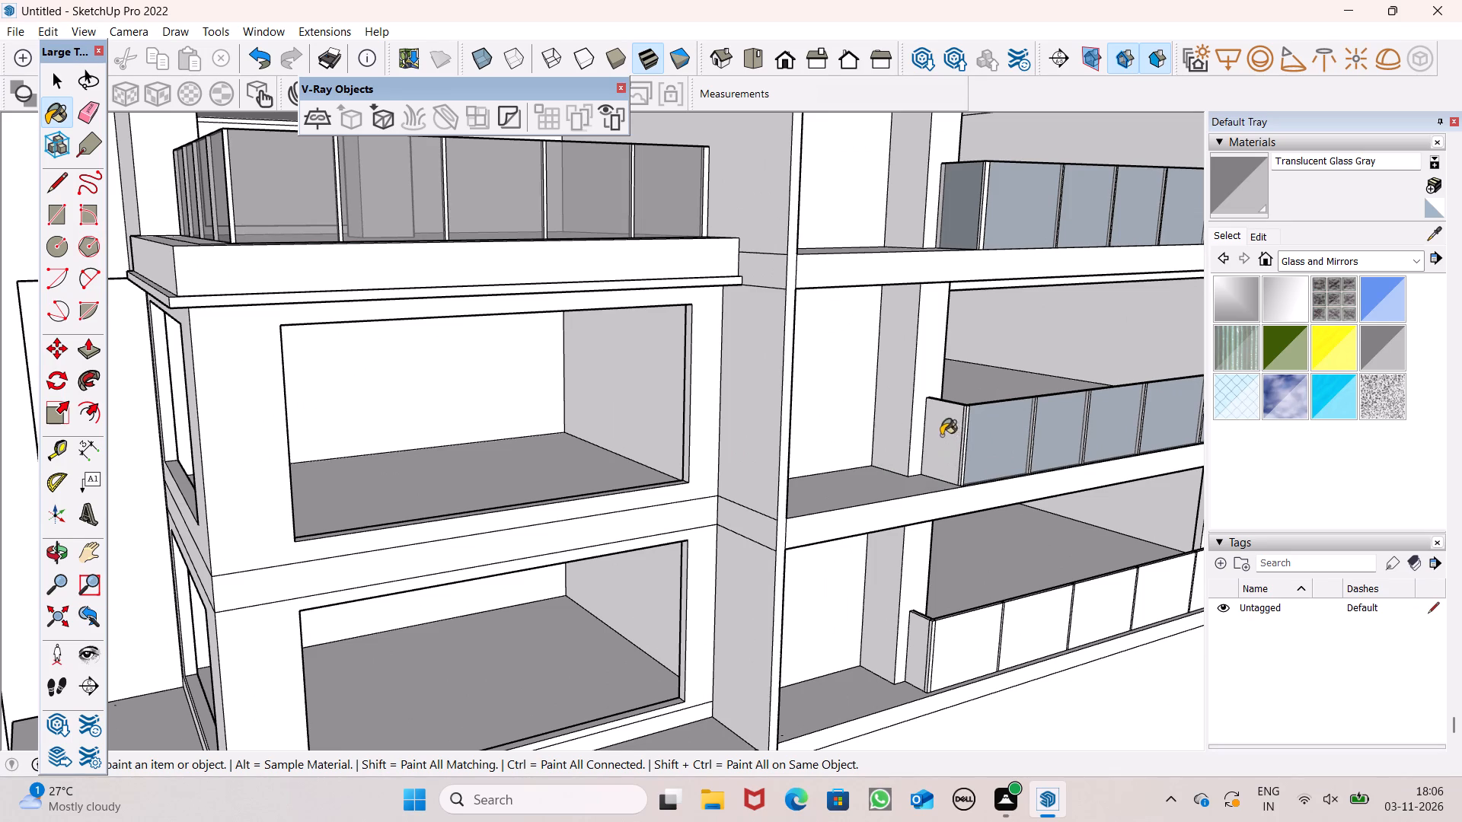
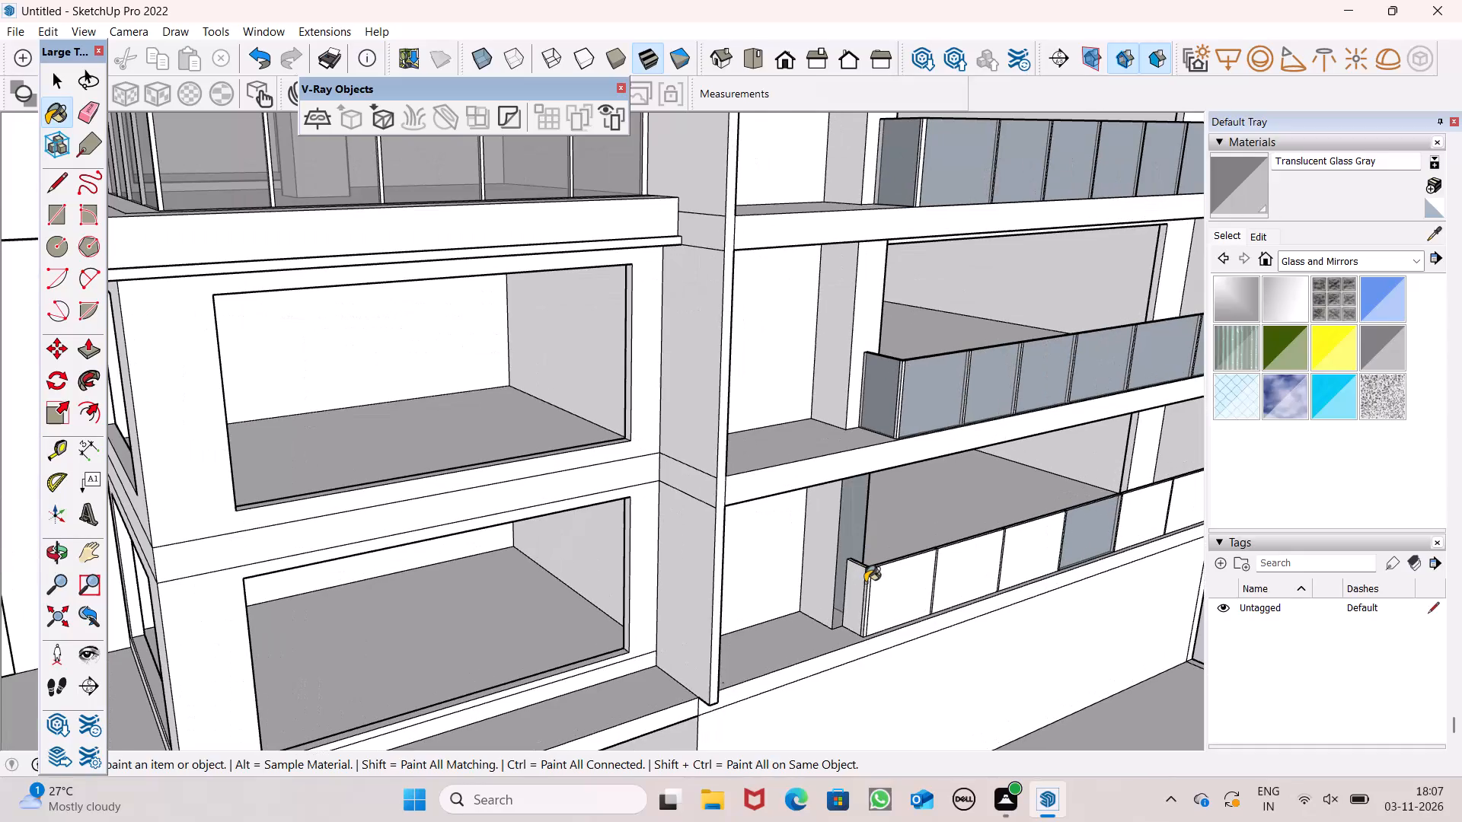
Undo the stray fill beside the lowest main-facade parapet and paint its end face nearest the corner balconies with Translucent Glass Gray.
{"action": "key", "text": "ctrl+z"}
{"action": "scroll", "coordinate": [865, 574], "scroll_direction": "up", "scroll_amount": 6}
{"action": "left_click", "coordinate": [854, 588]}
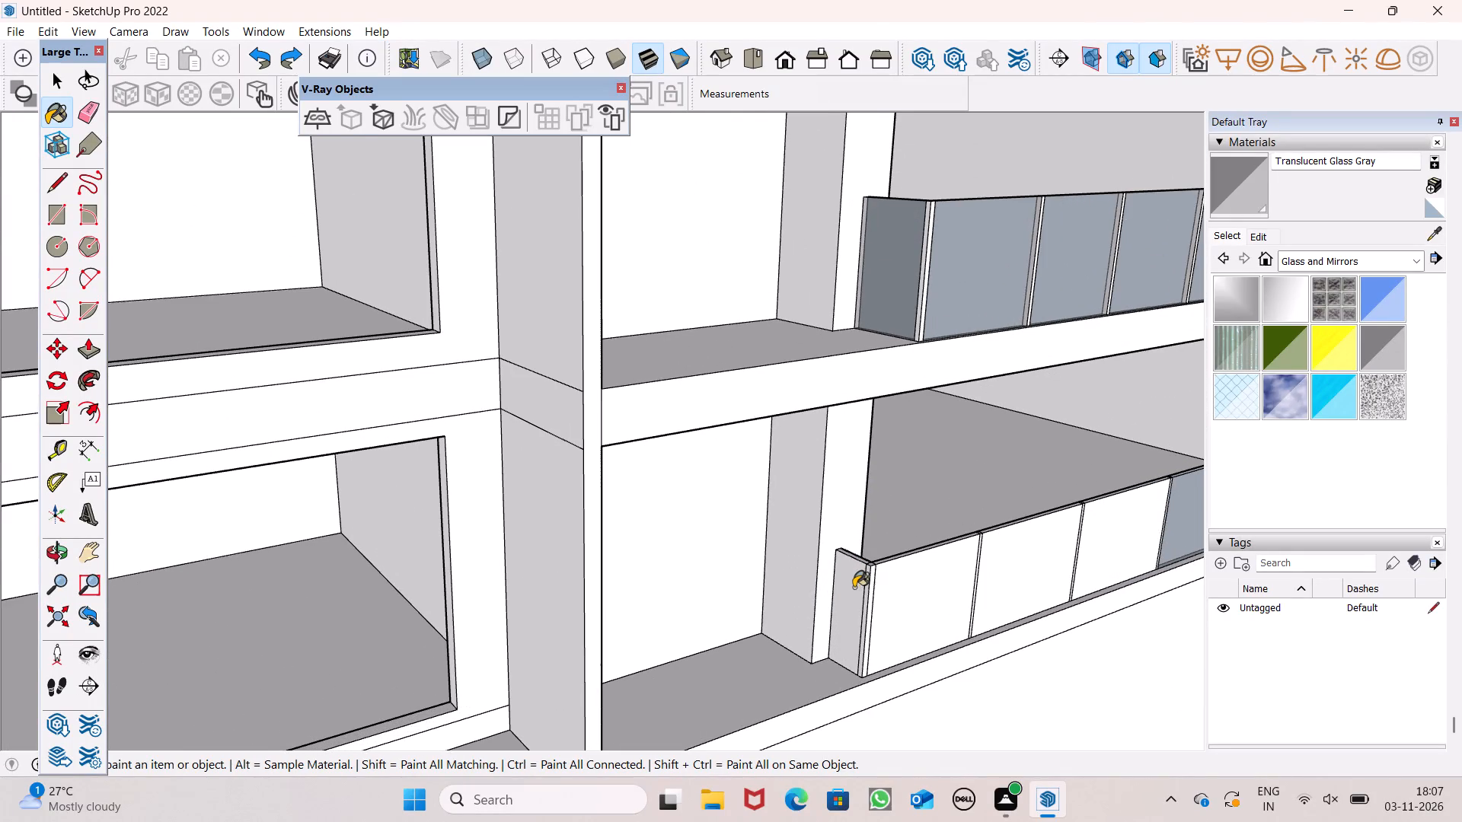
Paint the five remaining unpainted outer front panels of the lowest main-facade parapet with Translucent Glass Gray.
{"action": "left_click", "coordinate": [892, 604]}
{"action": "scroll", "coordinate": [809, 543], "scroll_direction": "down", "scroll_amount": 5}
{"action": "scroll", "coordinate": [961, 585], "scroll_direction": "up", "scroll_amount": 5}
{"action": "left_click", "coordinate": [936, 558]}
{"action": "scroll", "coordinate": [740, 521], "scroll_direction": "down", "scroll_amount": 6}
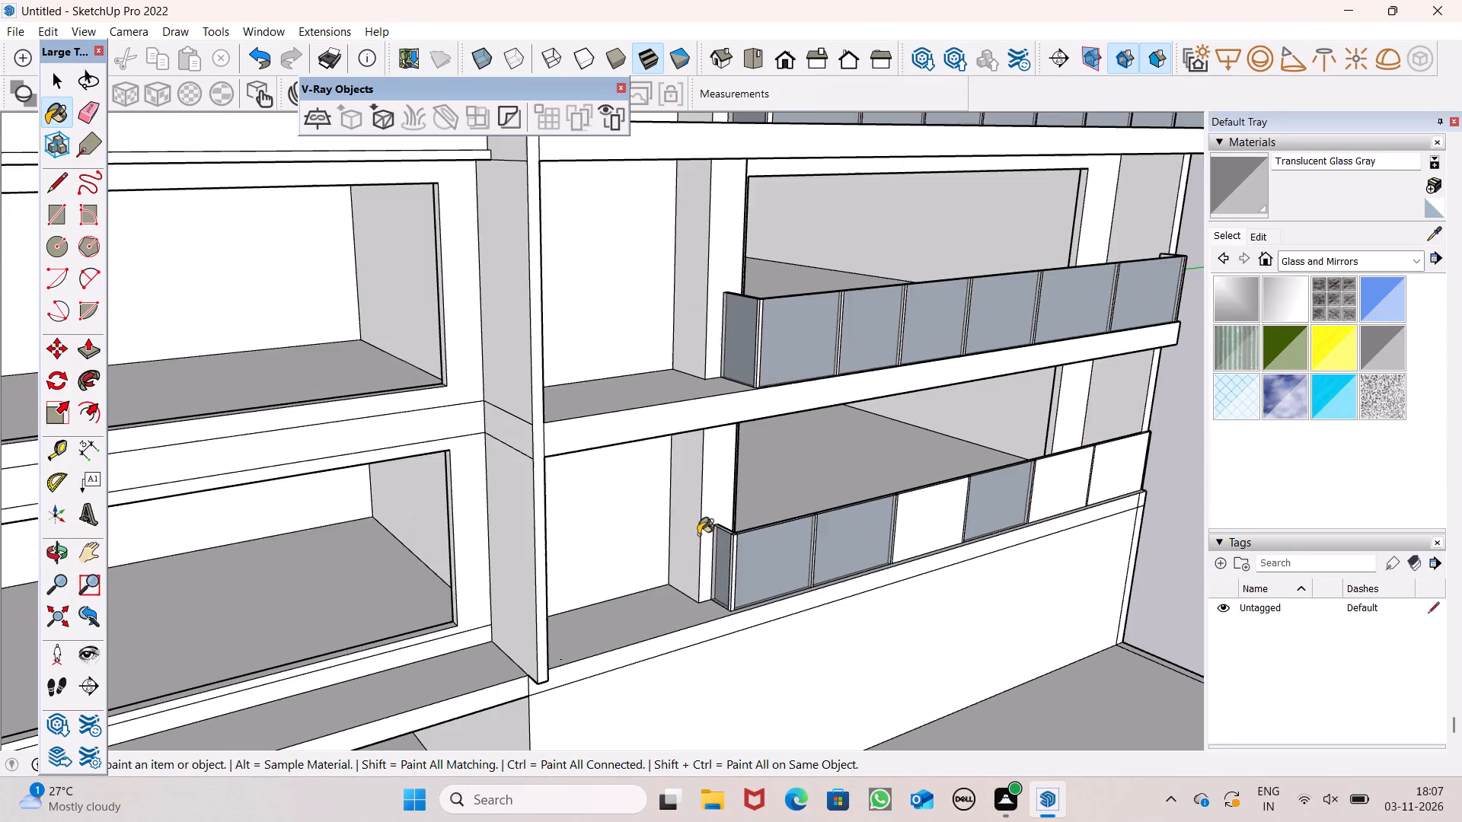
{"action": "scroll", "coordinate": [1037, 575], "scroll_direction": "up", "scroll_amount": 5}
{"action": "left_click", "coordinate": [819, 479]}
{"action": "scroll", "coordinate": [704, 477], "scroll_direction": "down", "scroll_amount": 6}
{"action": "scroll", "coordinate": [1005, 492], "scroll_direction": "up", "scroll_amount": 5}
{"action": "left_click", "coordinate": [846, 438]}
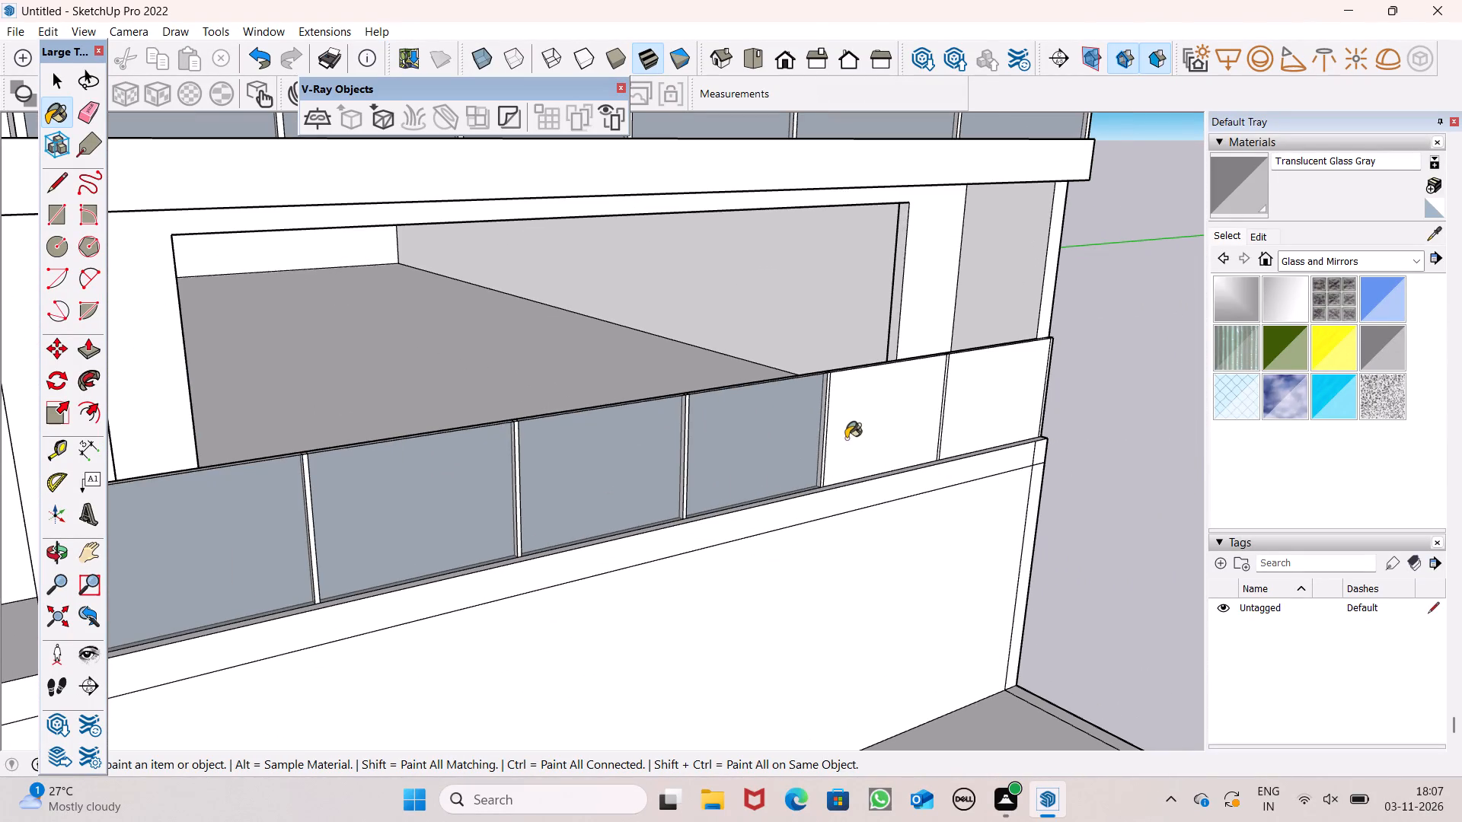
{"action": "left_click", "coordinate": [1023, 399]}
{"action": "scroll", "coordinate": [921, 382], "scroll_direction": "down", "scroll_amount": 6}
Paint the inner side of the lowest parapet's end face nearest the corner balconies with Translucent Glass Gray.
{"action": "middle_click_drag", "start_coordinate": [864, 390], "coordinate": [295, 403]}
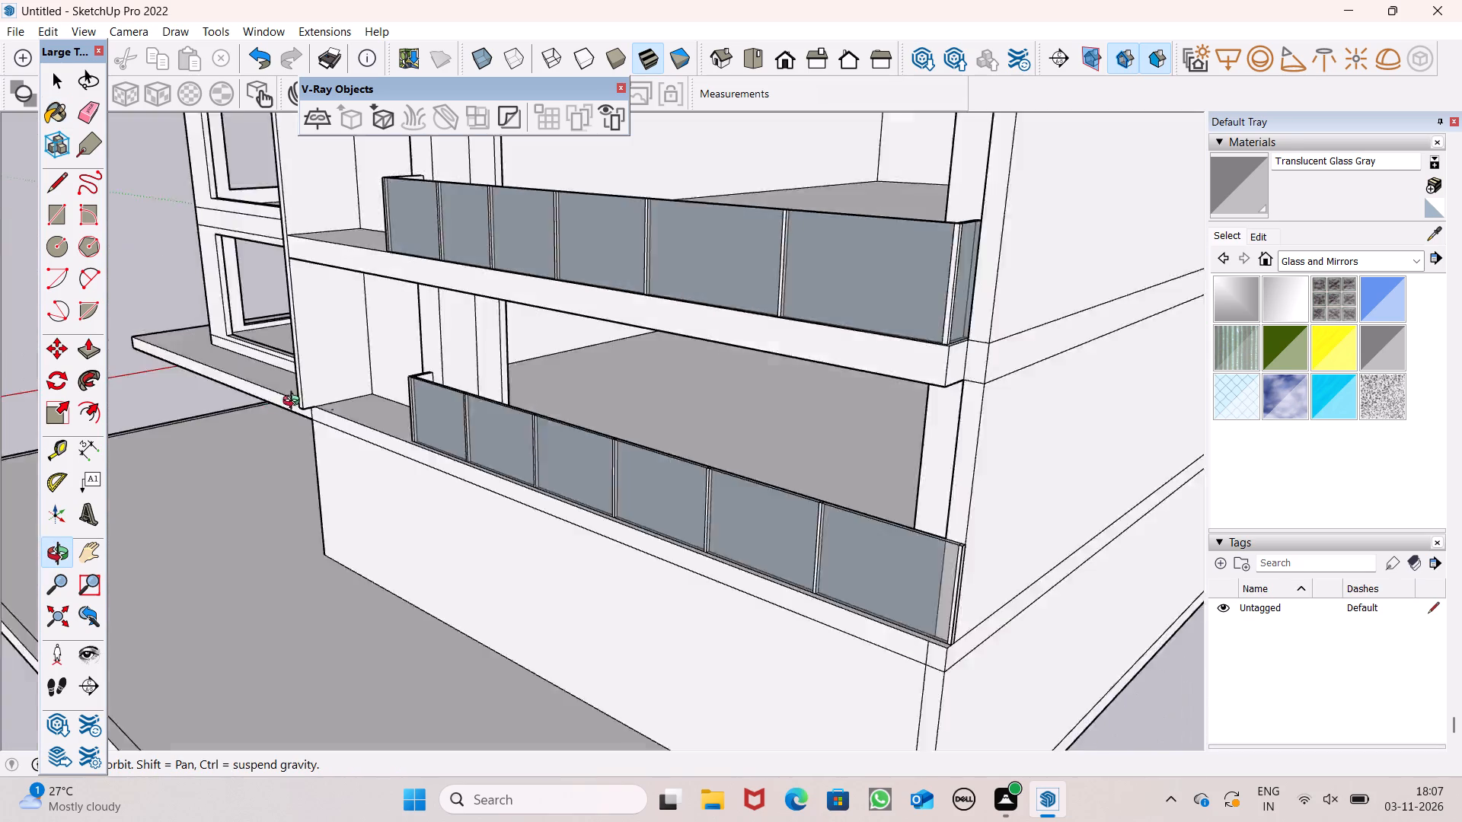
{"action": "middle_click_drag", "start_coordinate": [295, 403], "coordinate": [155, 385]}
{"action": "scroll", "coordinate": [155, 385], "scroll_direction": "up", "scroll_amount": 1}
{"action": "middle_click_drag", "start_coordinate": [544, 510], "coordinate": [911, 745]}
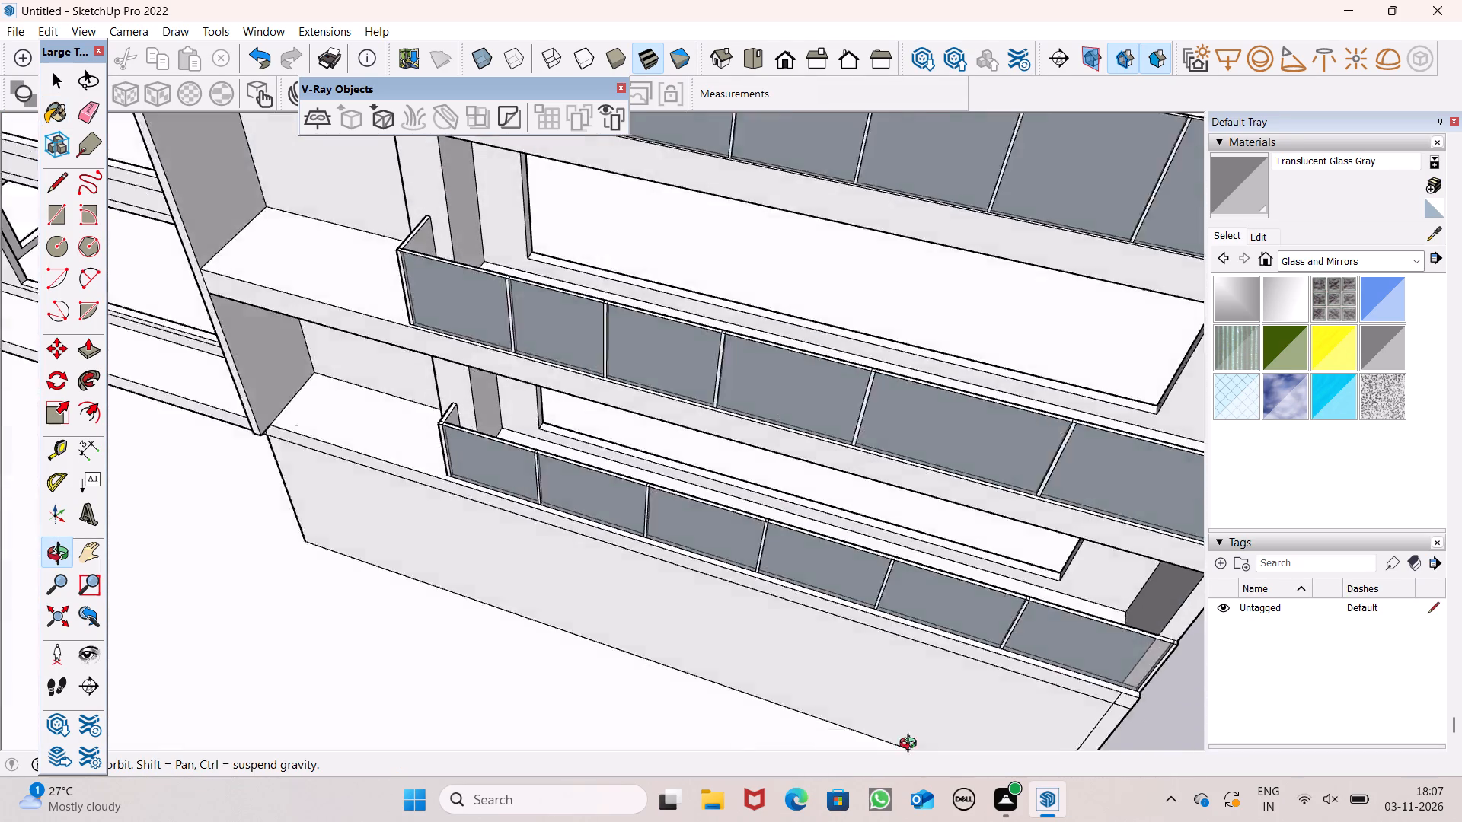
{"action": "middle_click_drag", "start_coordinate": [911, 745], "coordinate": [342, 555]}
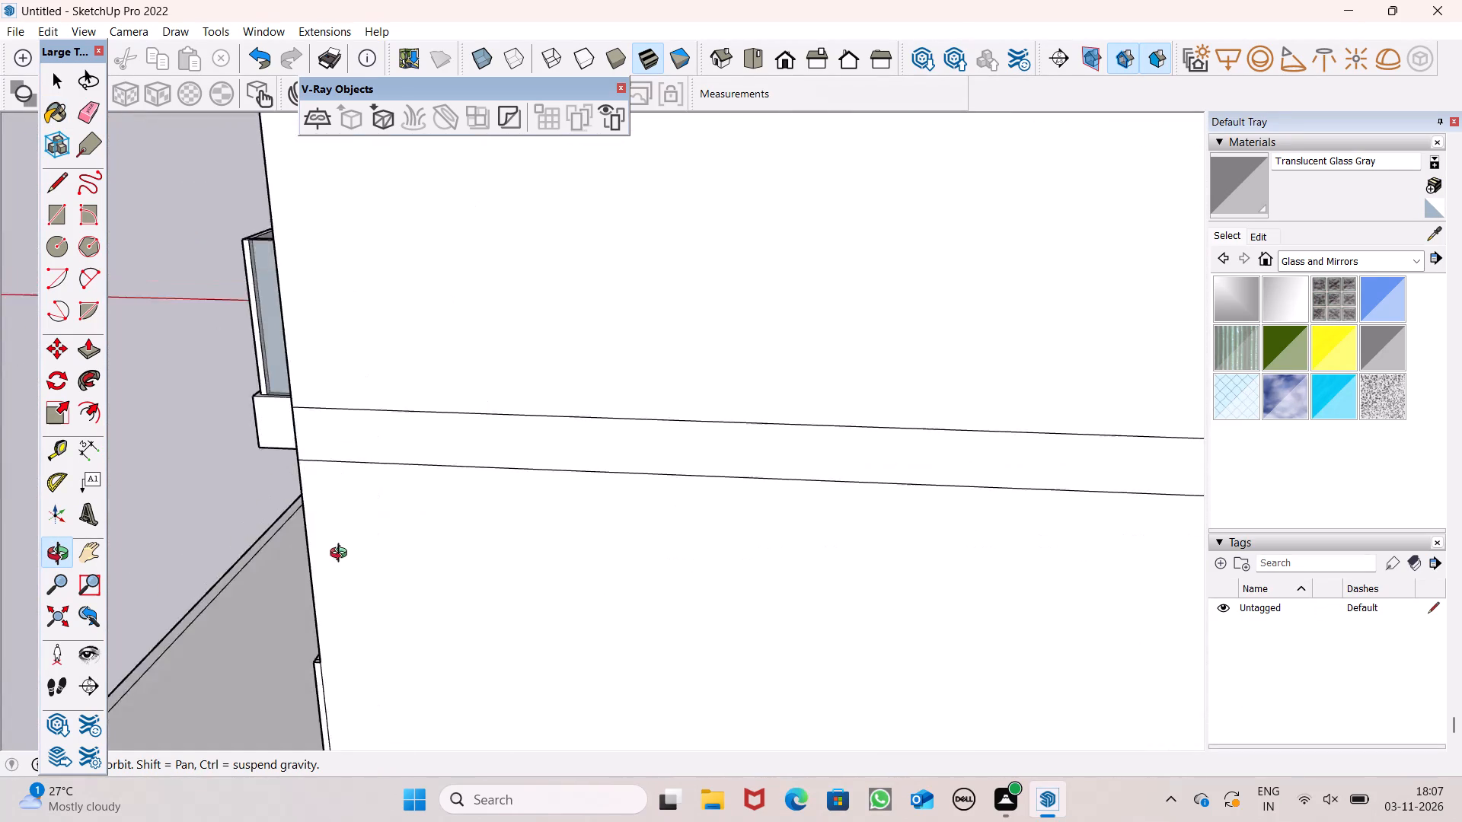
{"action": "middle_click_drag", "start_coordinate": [342, 555], "coordinate": [461, 478]}
{"action": "scroll", "coordinate": [523, 410], "scroll_direction": "up", "scroll_amount": 5}
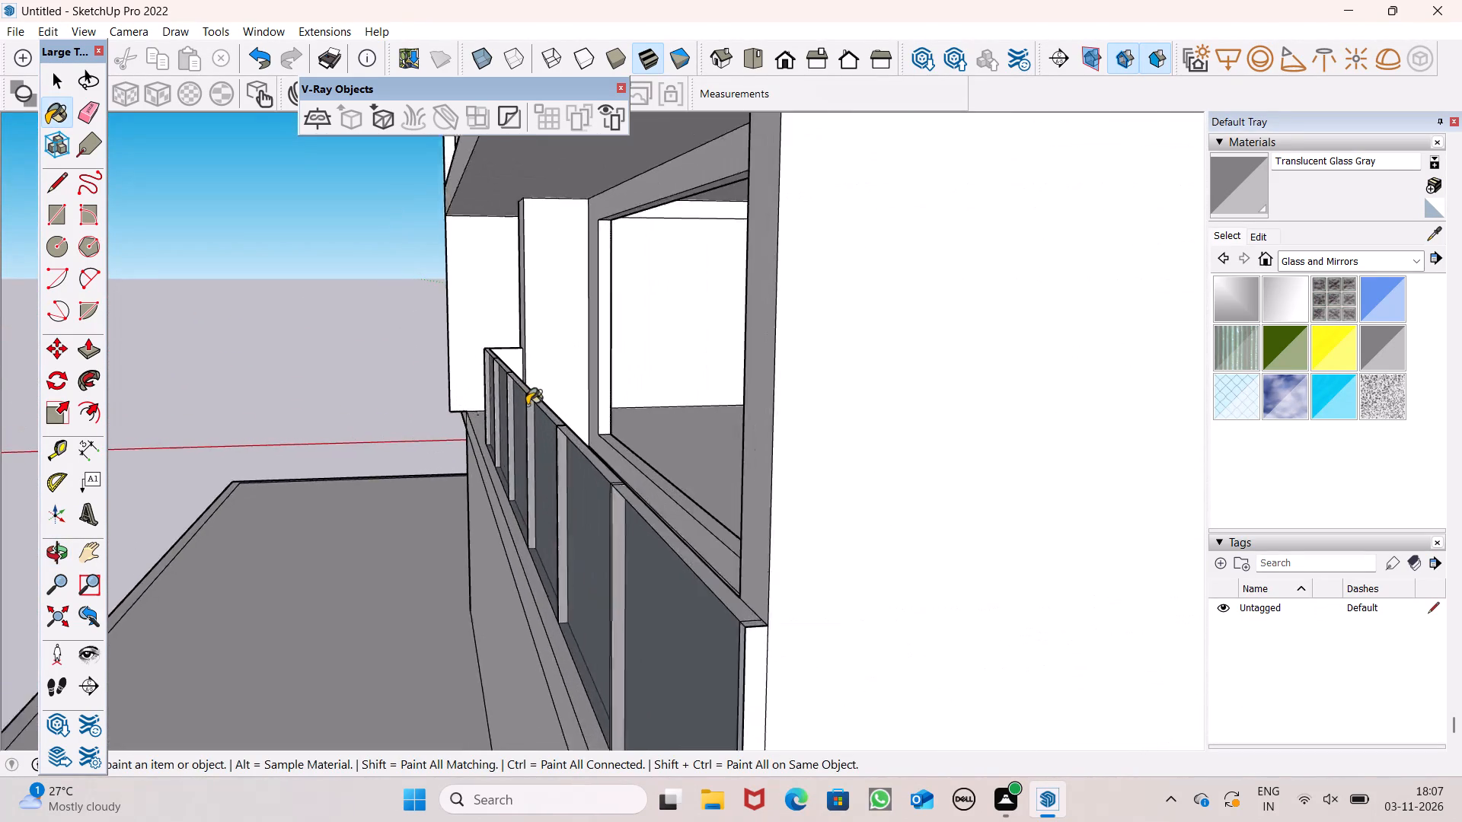
{"action": "scroll", "coordinate": [527, 405], "scroll_direction": "up", "scroll_amount": 9}
{"action": "left_click", "coordinate": [484, 342]}
Paint the lowest parapet's three inner panels nearest the corner balconies with Translucent Glass Gray.
{"action": "middle_click_drag", "start_coordinate": [543, 530], "coordinate": [297, 518]}
{"action": "left_click_drag", "start_coordinate": [849, 652], "coordinate": [857, 638]}
{"action": "left_click", "coordinate": [997, 511]}
{"action": "left_click", "coordinate": [1021, 463]}
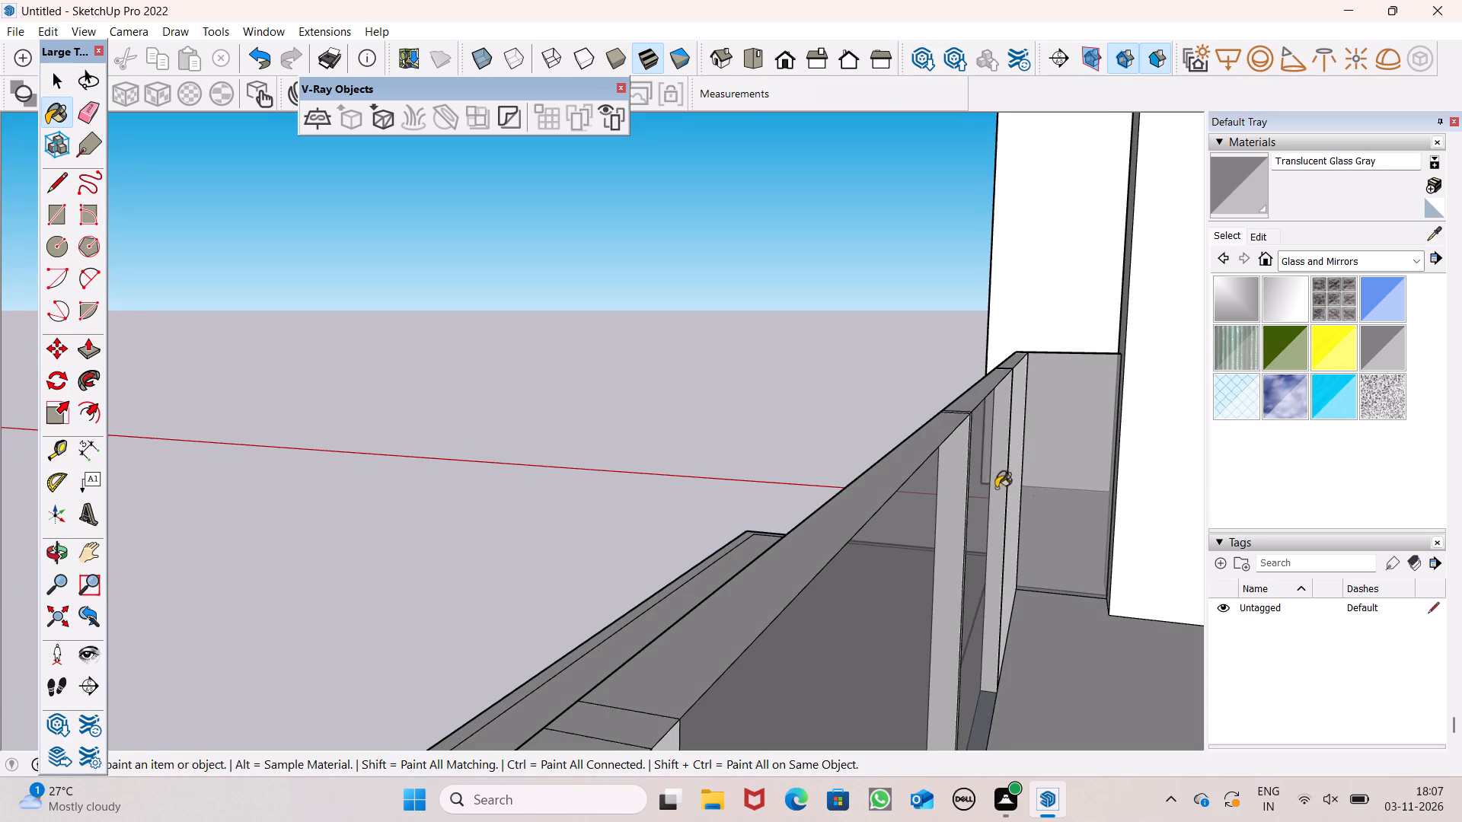
Paint the lowest parapet's three inner panels nearest the blank side wall with Translucent Glass Gray.
{"action": "middle_click_drag", "start_coordinate": [832, 595], "coordinate": [1400, 596]}
{"action": "scroll", "coordinate": [726, 423], "scroll_direction": "up", "scroll_amount": 1}
{"action": "scroll", "coordinate": [724, 423], "scroll_direction": "down", "scroll_amount": 9}
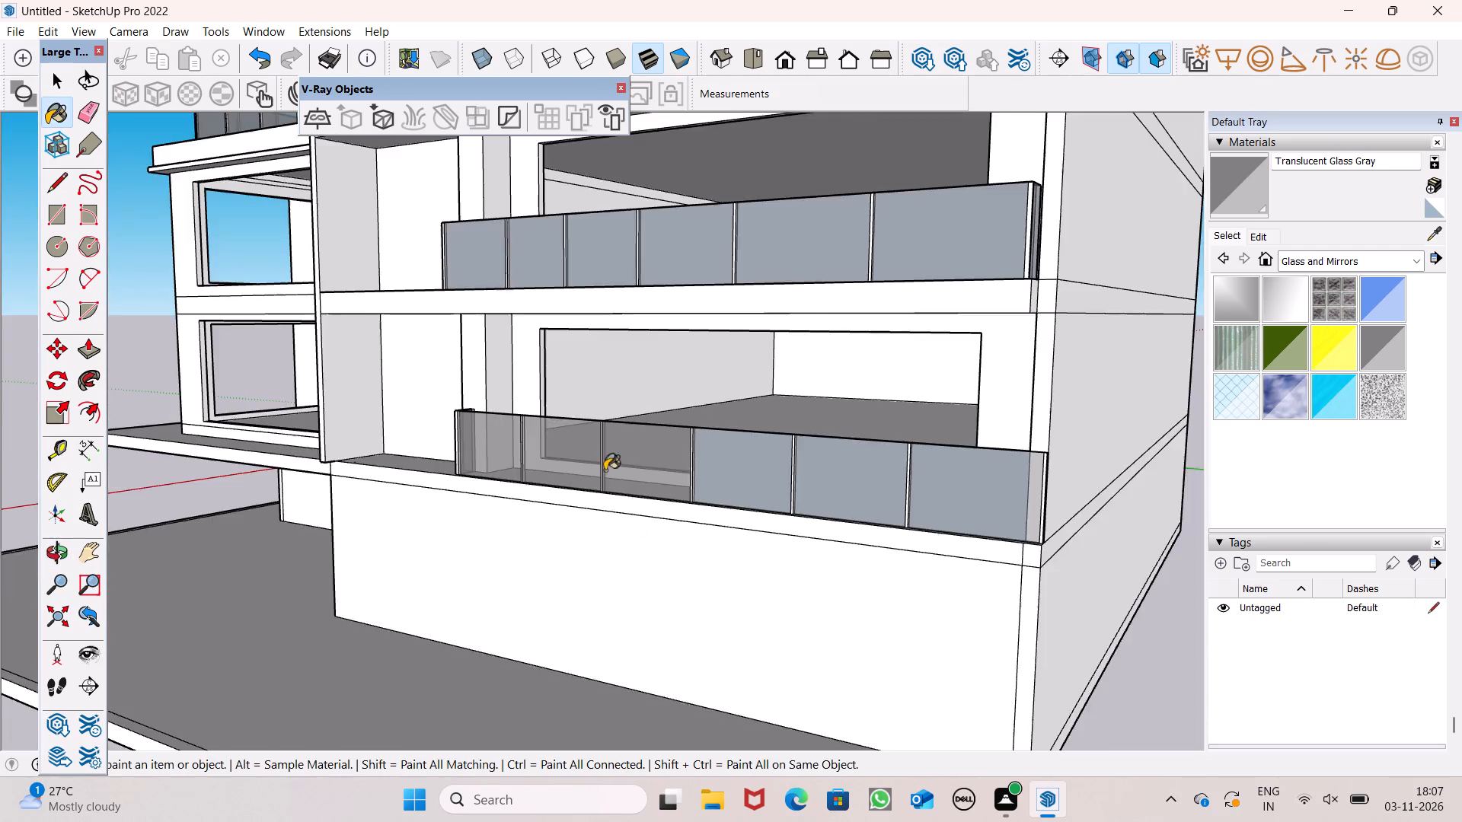
{"action": "middle_click_drag", "start_coordinate": [621, 499], "coordinate": [1294, 604]}
{"action": "scroll", "coordinate": [971, 369], "scroll_direction": "up", "scroll_amount": 8}
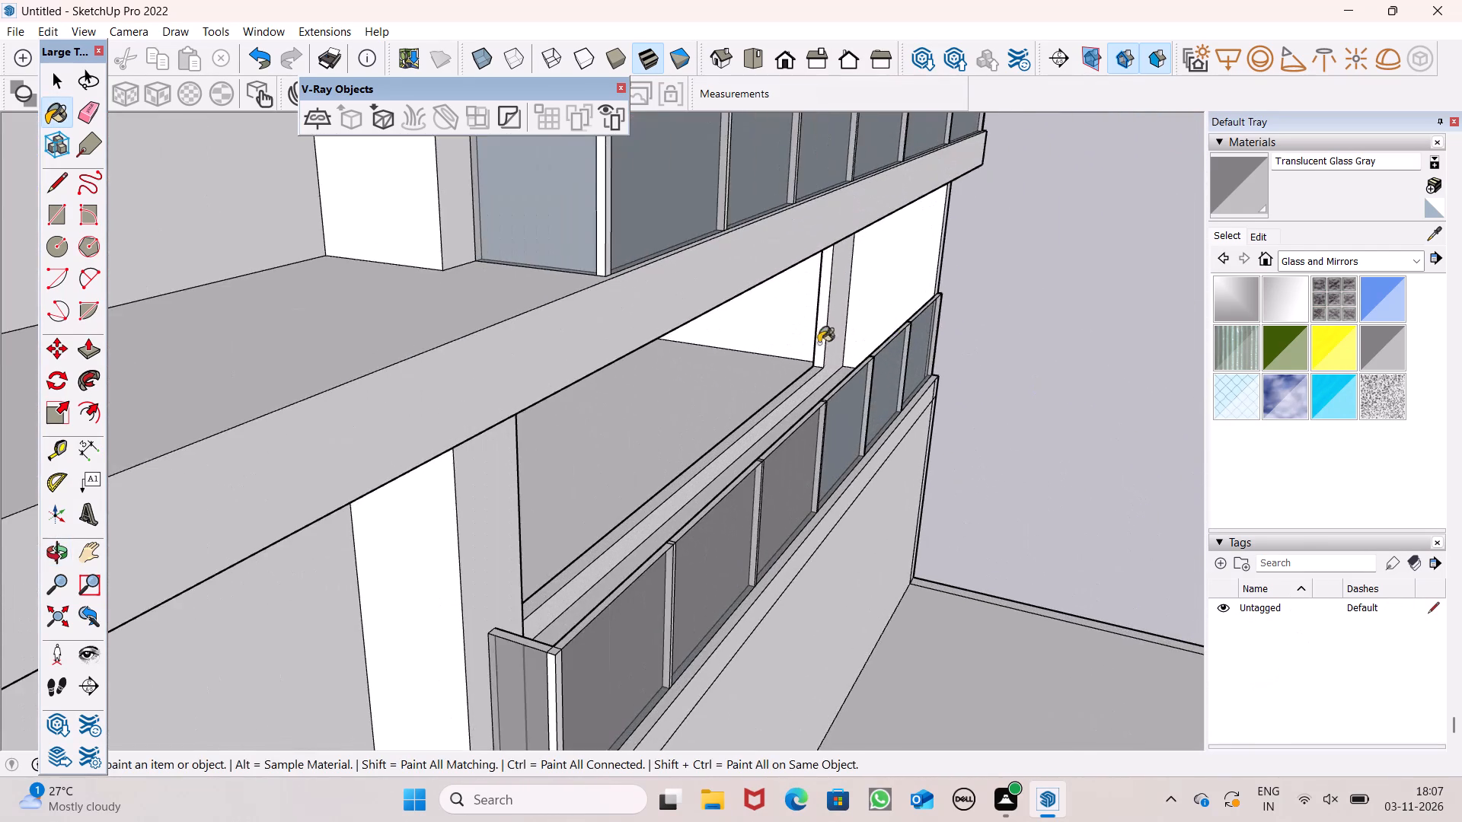
{"action": "scroll", "coordinate": [768, 386], "scroll_direction": "up", "scroll_amount": 8}
{"action": "scroll", "coordinate": [854, 502], "scroll_direction": "up", "scroll_amount": 1}
{"action": "middle_click_drag", "start_coordinate": [859, 507], "coordinate": [995, 523]}
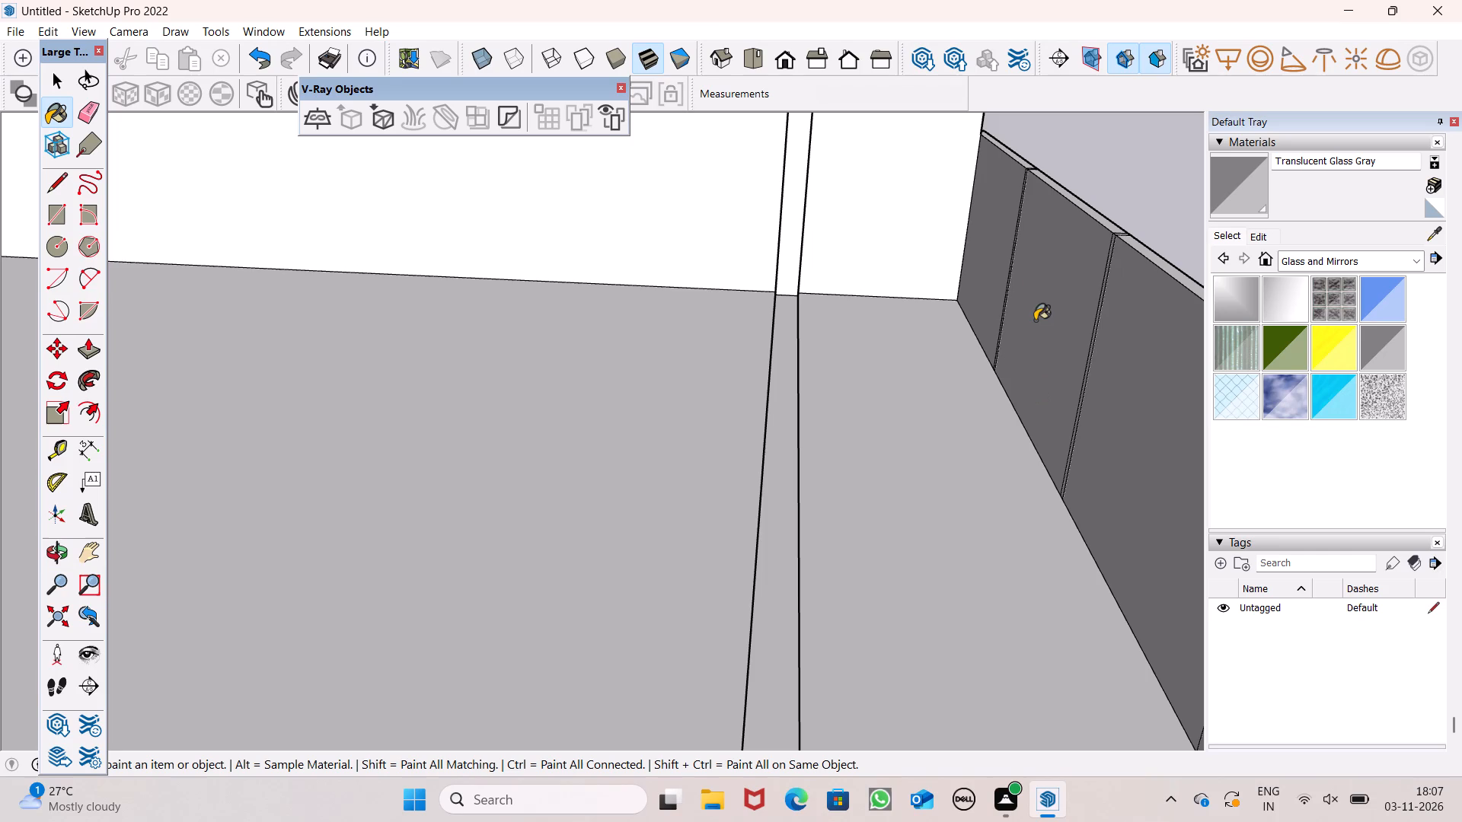
{"action": "left_click", "coordinate": [1035, 320]}
{"action": "left_click", "coordinate": [967, 240]}
{"action": "left_click", "coordinate": [1155, 507]}
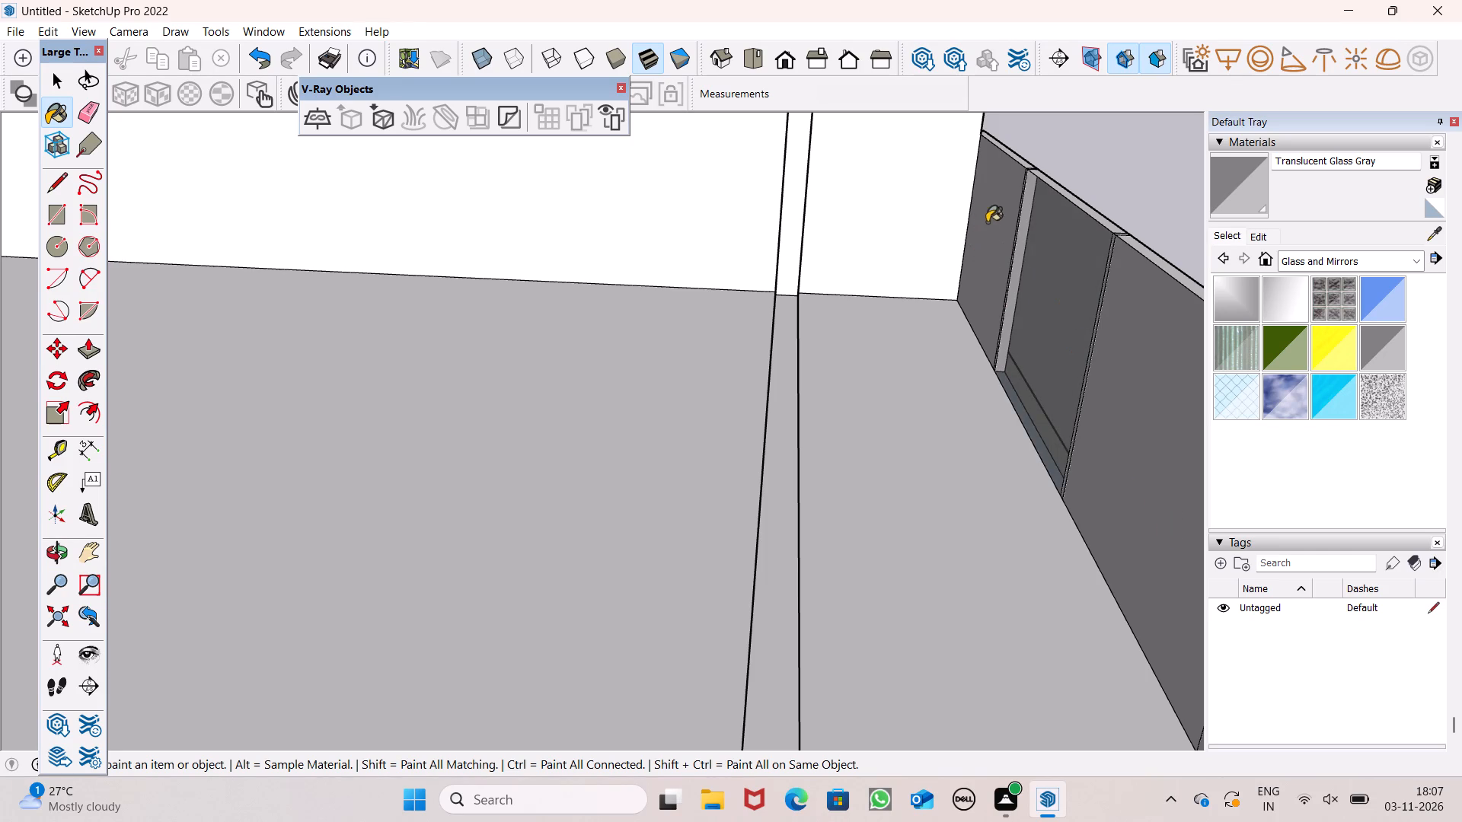
{"action": "left_click", "coordinate": [988, 221]}
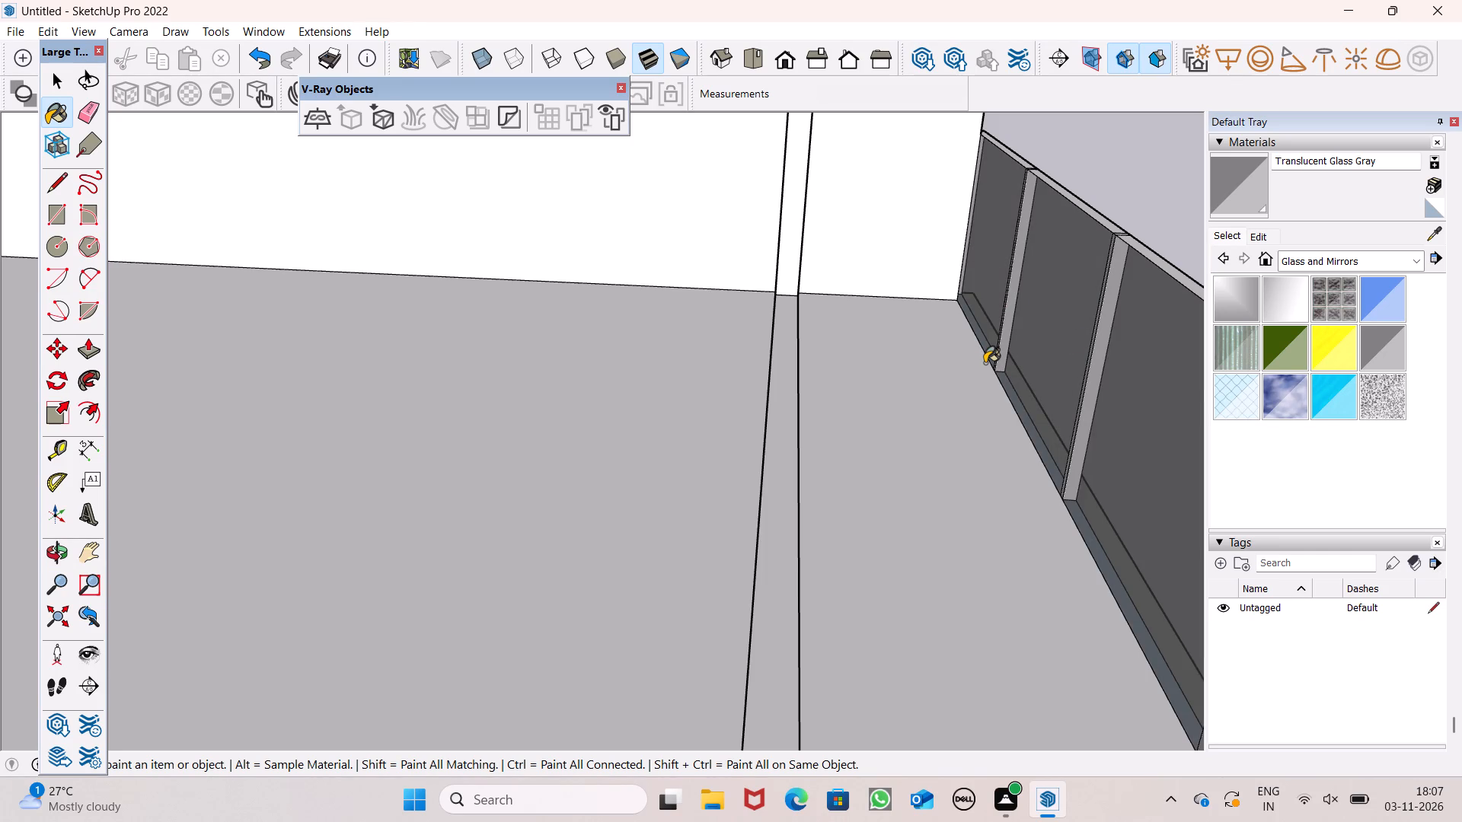
Paint the three inner panels nearest the blank side wall on the fifth main-facade parapet from the top with Translucent Glass Gray.
{"action": "middle_click_drag", "start_coordinate": [985, 451], "coordinate": [397, 346]}
{"action": "scroll", "coordinate": [655, 370], "scroll_direction": "down", "scroll_amount": 5}
{"action": "scroll", "coordinate": [867, 446], "scroll_direction": "down", "scroll_amount": 9}
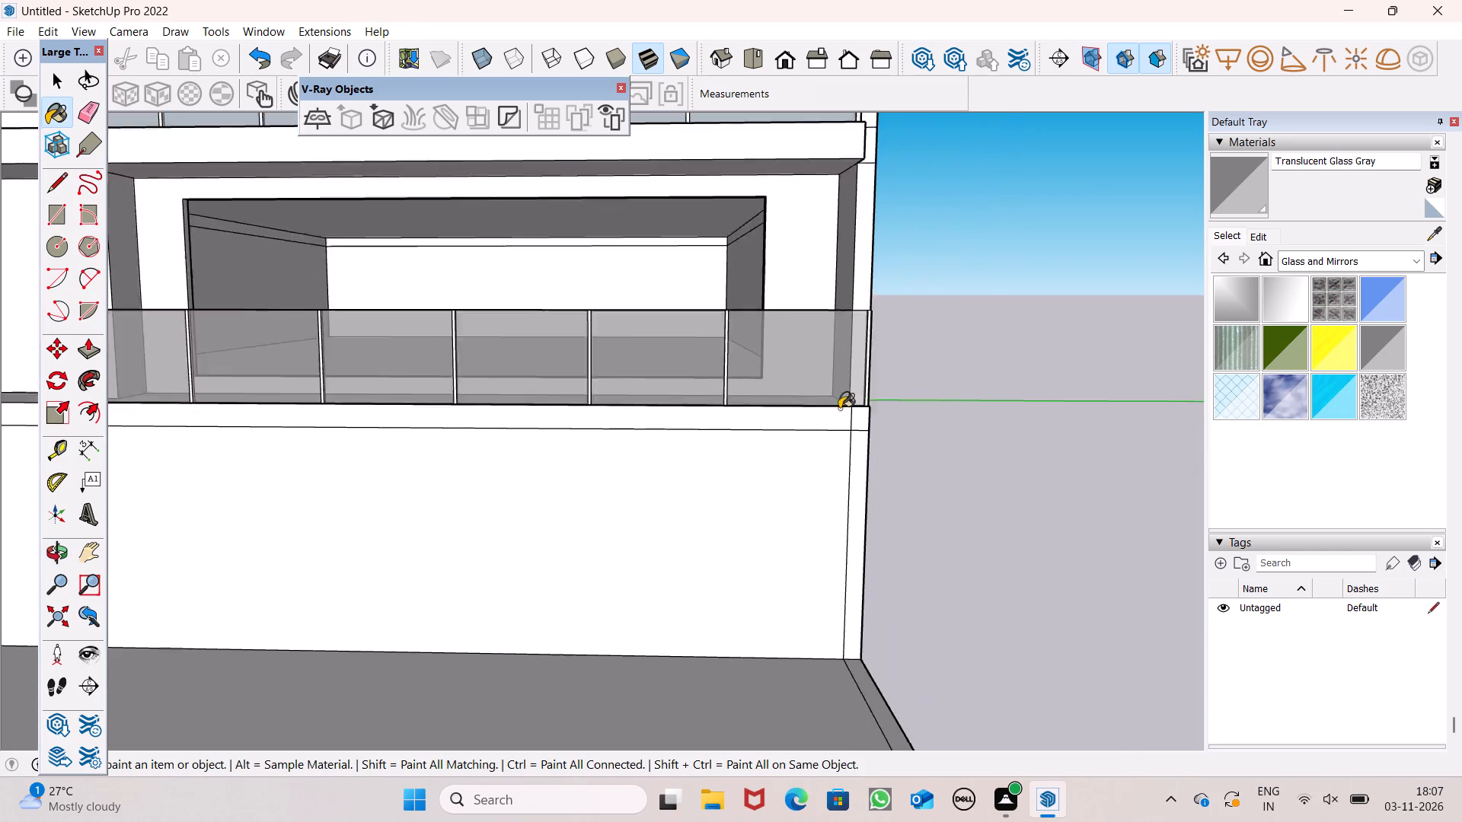
{"action": "scroll", "coordinate": [839, 409], "scroll_direction": "down", "scroll_amount": 3}
{"action": "middle_click_drag", "start_coordinate": [816, 419], "coordinate": [292, 625]}
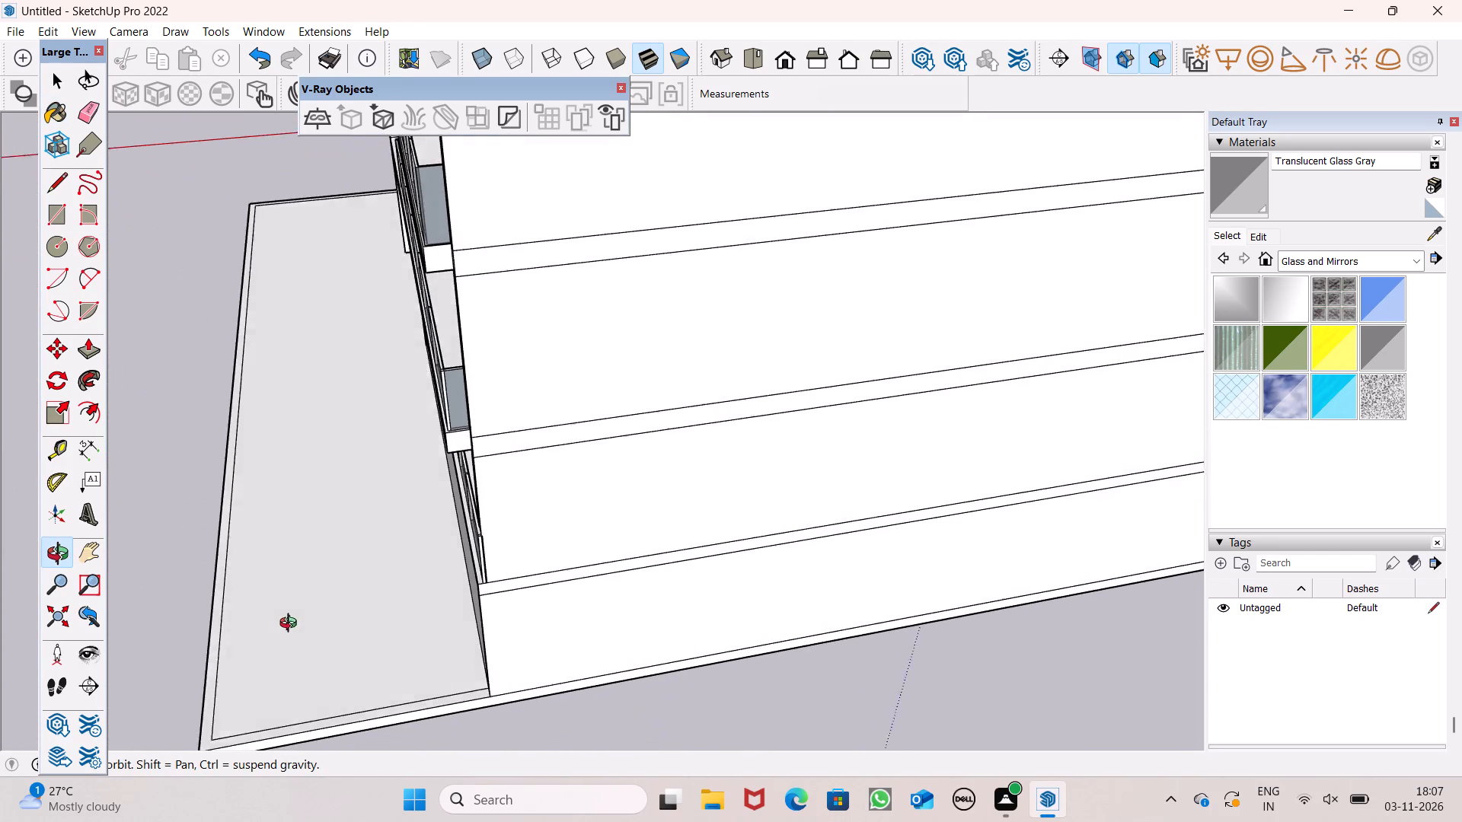
{"action": "middle_click_drag", "start_coordinate": [292, 625], "coordinate": [290, 614]}
{"action": "scroll", "coordinate": [365, 273], "scroll_direction": "up", "scroll_amount": 6}
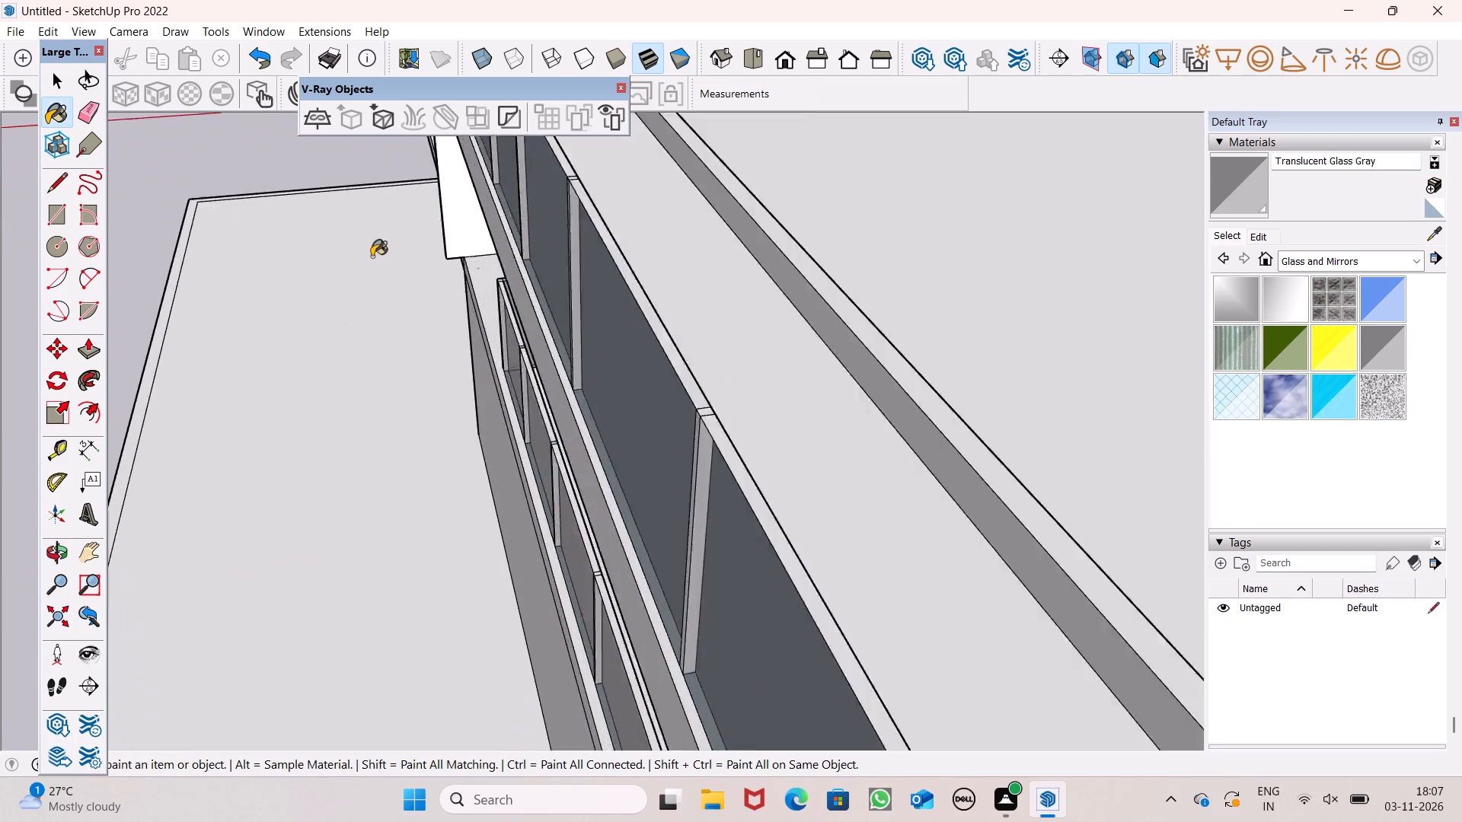
{"action": "scroll", "coordinate": [372, 256], "scroll_direction": "up", "scroll_amount": 2}
{"action": "scroll", "coordinate": [420, 305], "scroll_direction": "down", "scroll_amount": 5}
{"action": "middle_click_drag", "start_coordinate": [646, 403], "coordinate": [560, 389]}
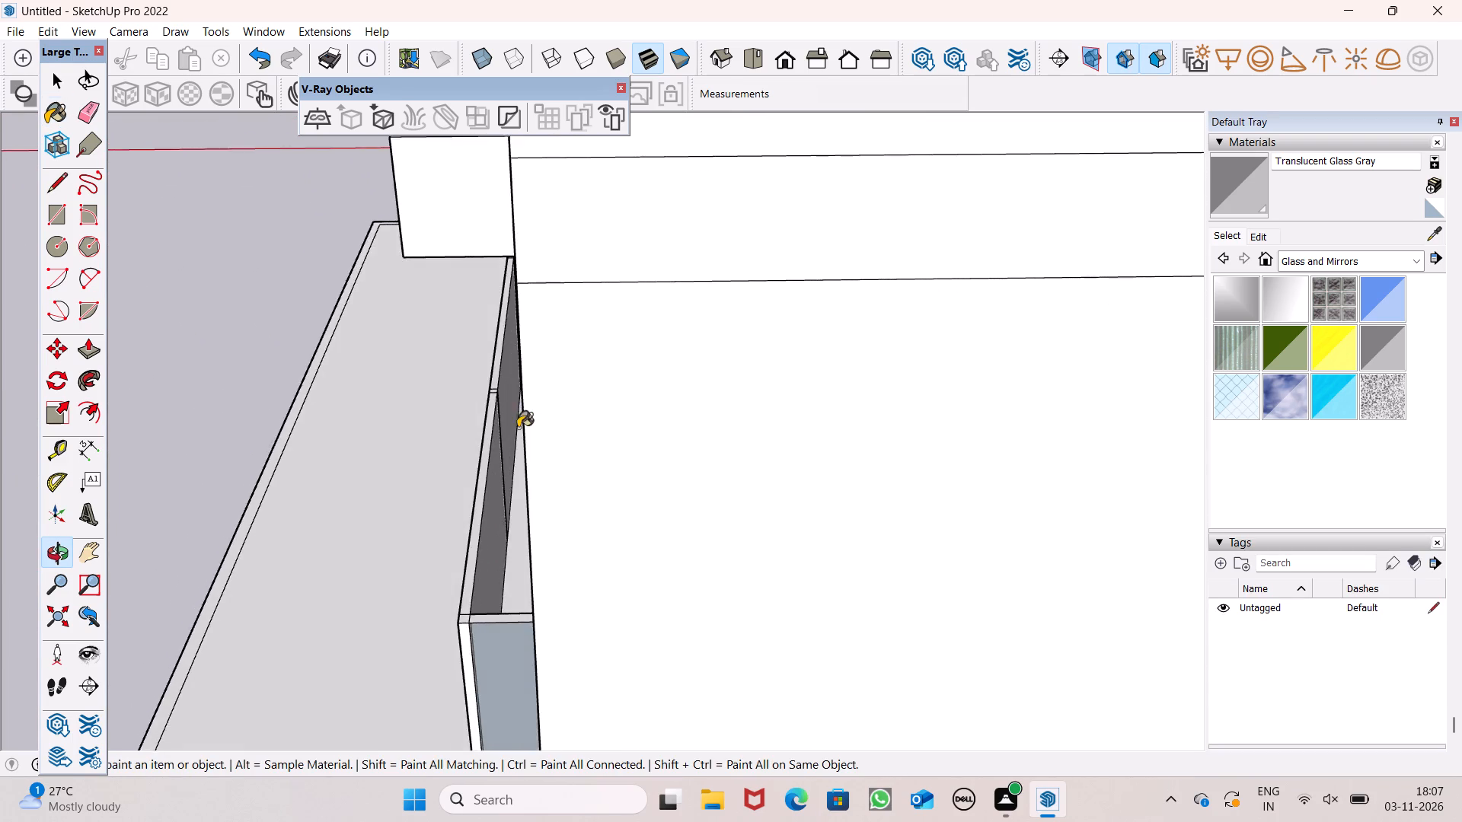
{"action": "scroll", "coordinate": [516, 430], "scroll_direction": "up", "scroll_amount": 7}
{"action": "left_click_drag", "start_coordinate": [461, 521], "coordinate": [463, 504]}
{"action": "left_click", "coordinate": [509, 318]}
{"action": "left_click", "coordinate": [537, 205]}
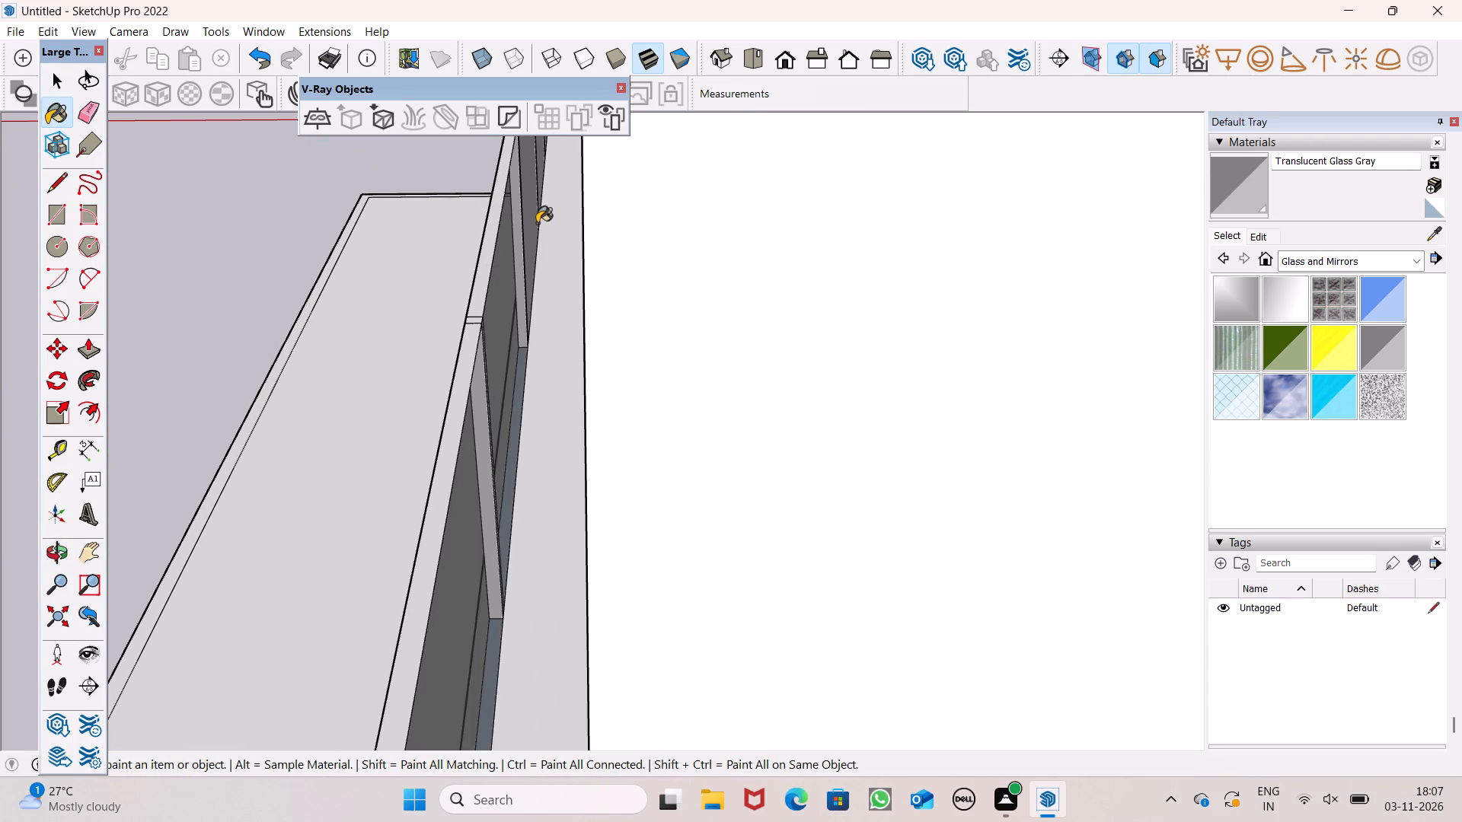
{"action": "left_click", "coordinate": [536, 225]}
Paint the fifth parapet's three inner panels nearest the corner balconies with Translucent Glass Gray.
{"action": "middle_click_drag", "start_coordinate": [535, 228], "coordinate": [556, 193]}
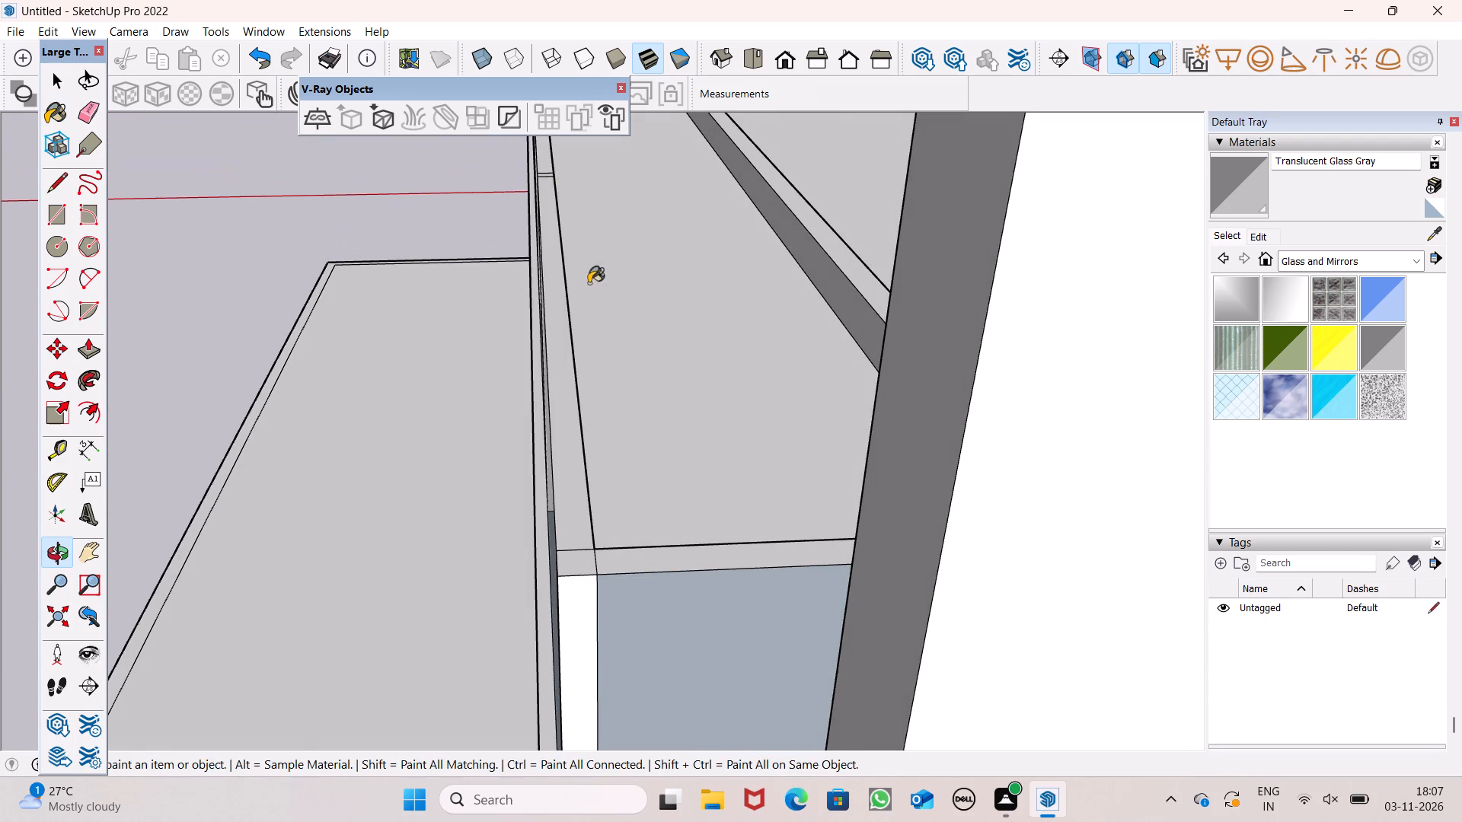
{"action": "scroll", "coordinate": [591, 120], "scroll_direction": "up", "scroll_amount": 1}
{"action": "scroll", "coordinate": [606, 390], "scroll_direction": "down", "scroll_amount": 2}
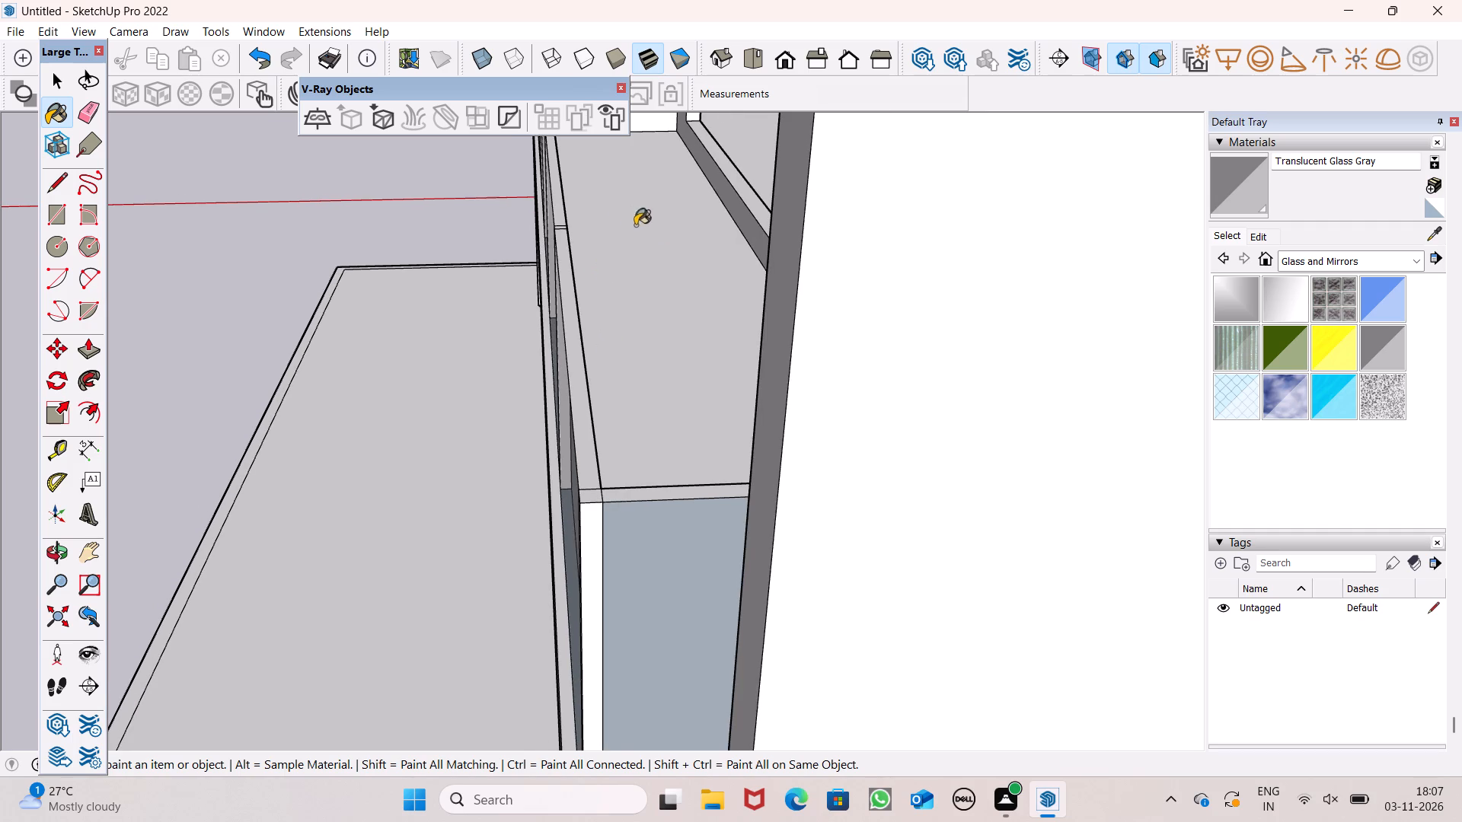
{"action": "scroll", "coordinate": [710, 314], "scroll_direction": "down", "scroll_amount": 5}
{"action": "scroll", "coordinate": [608, 163], "scroll_direction": "up", "scroll_amount": 8}
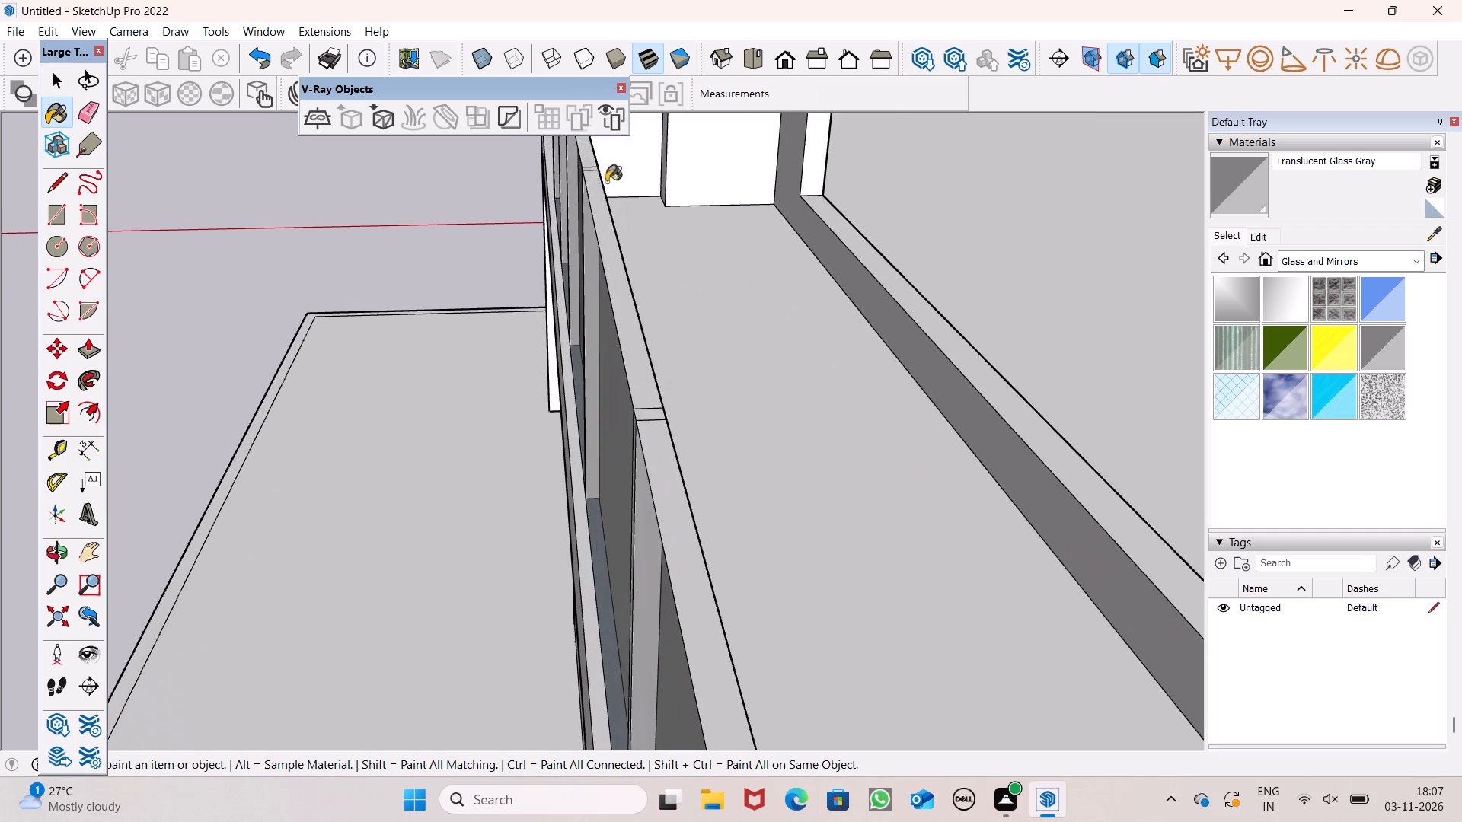
{"action": "scroll", "coordinate": [659, 269], "scroll_direction": "up", "scroll_amount": 4}
{"action": "middle_click_drag", "start_coordinate": [657, 295], "coordinate": [626, 307]}
{"action": "left_click_drag", "start_coordinate": [365, 326], "coordinate": [372, 311]}
{"action": "left_click", "coordinate": [479, 208]}
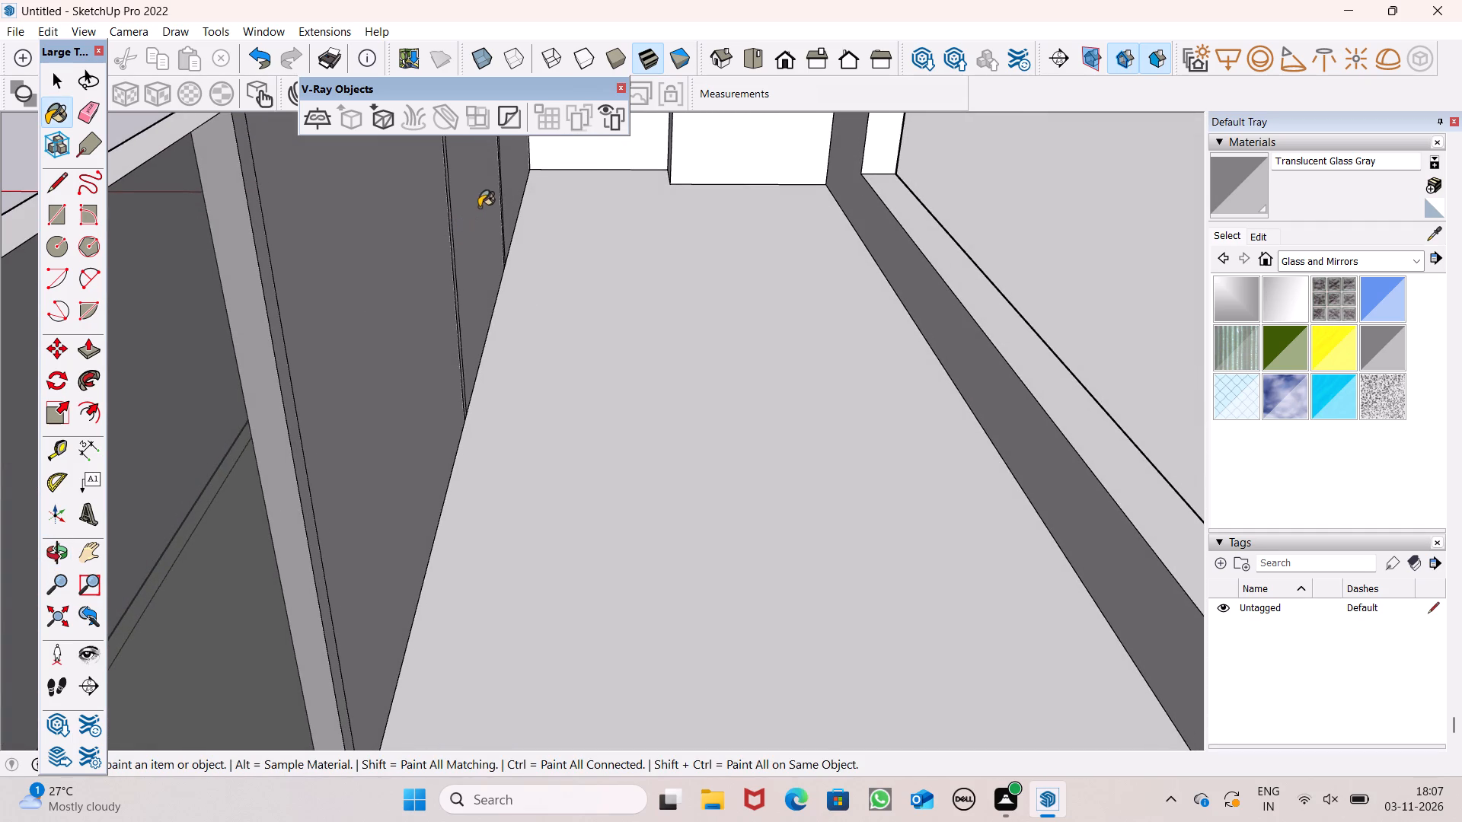
{"action": "left_click", "coordinate": [524, 177]}
Paint the inner side of the fifth parapet's end face nearest the corner balconies with Translucent Glass Gray.
{"action": "middle_click_drag", "start_coordinate": [505, 317], "coordinate": [978, 355]}
{"action": "scroll", "coordinate": [978, 355], "scroll_direction": "up", "scroll_amount": 1}
{"action": "scroll", "coordinate": [835, 350], "scroll_direction": "down", "scroll_amount": 5}
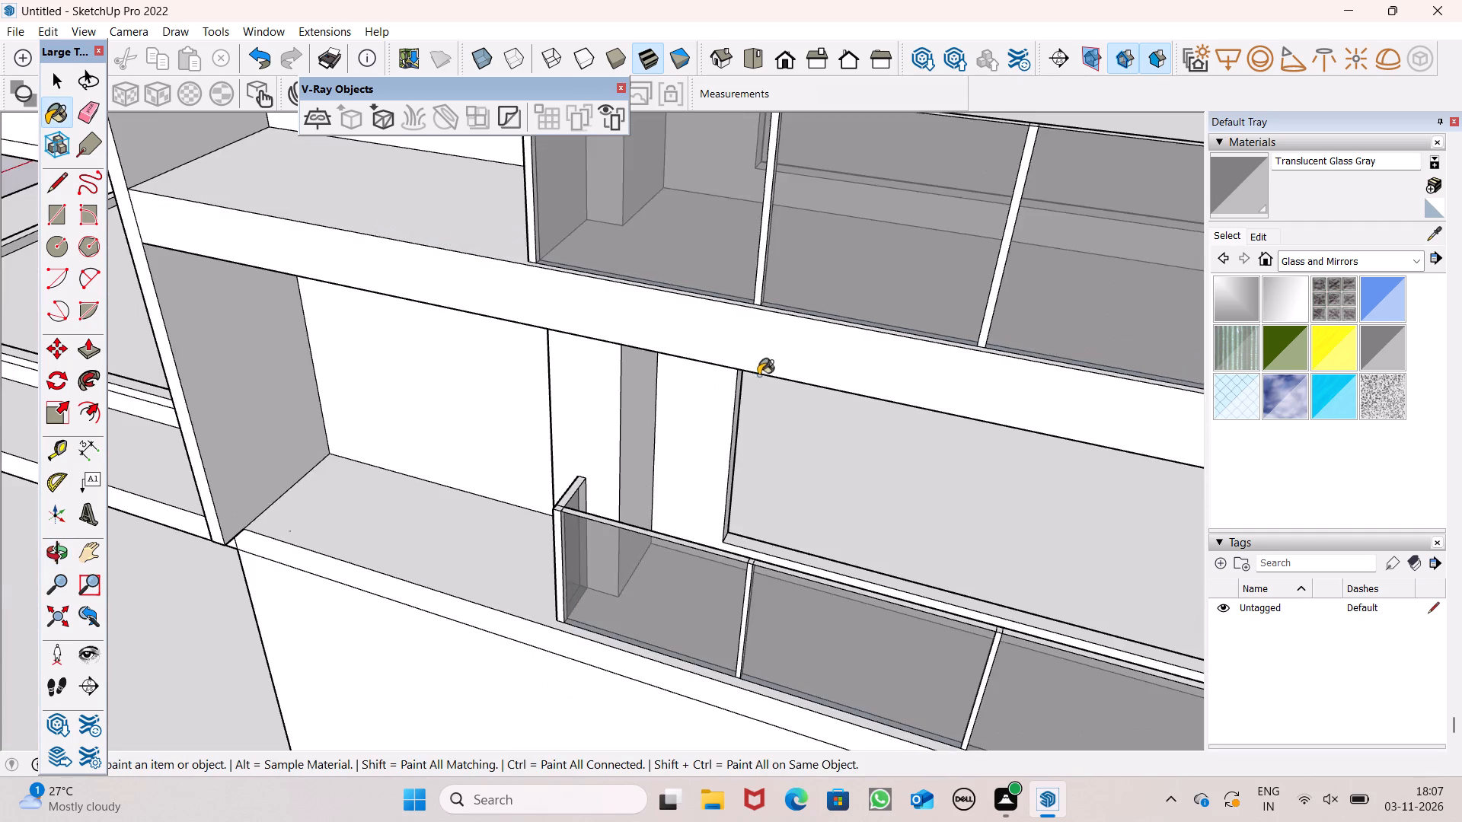
{"action": "scroll", "coordinate": [758, 375], "scroll_direction": "down", "scroll_amount": 7}
{"action": "middle_click_drag", "start_coordinate": [634, 386], "coordinate": [729, 389]}
{"action": "scroll", "coordinate": [590, 322], "scroll_direction": "down", "scroll_amount": 3}
{"action": "middle_click_drag", "start_coordinate": [611, 339], "coordinate": [914, 271]}
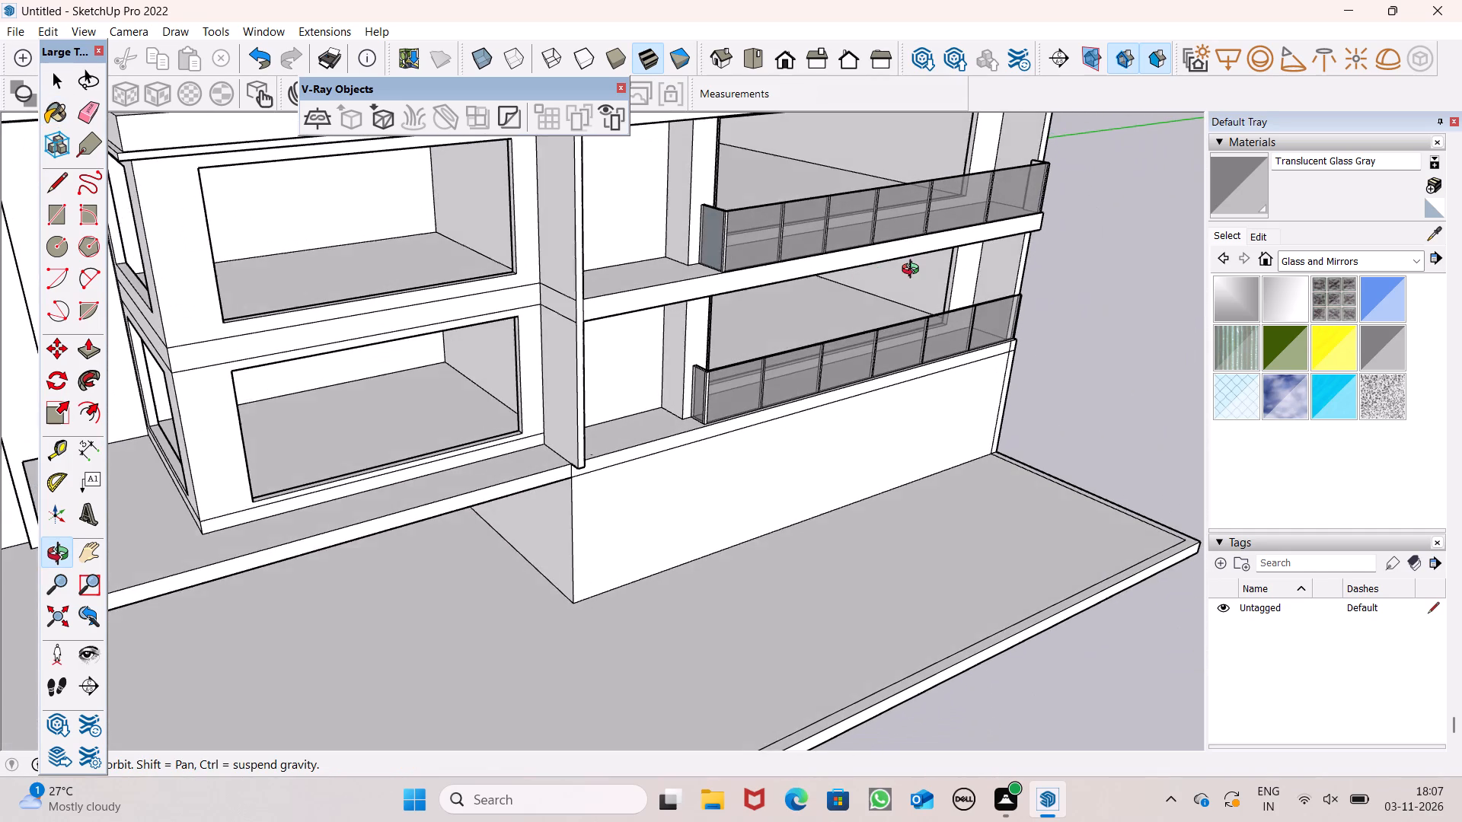
{"action": "middle_click_drag", "start_coordinate": [914, 271], "coordinate": [276, 331]}
{"action": "scroll", "coordinate": [584, 294], "scroll_direction": "up", "scroll_amount": 3}
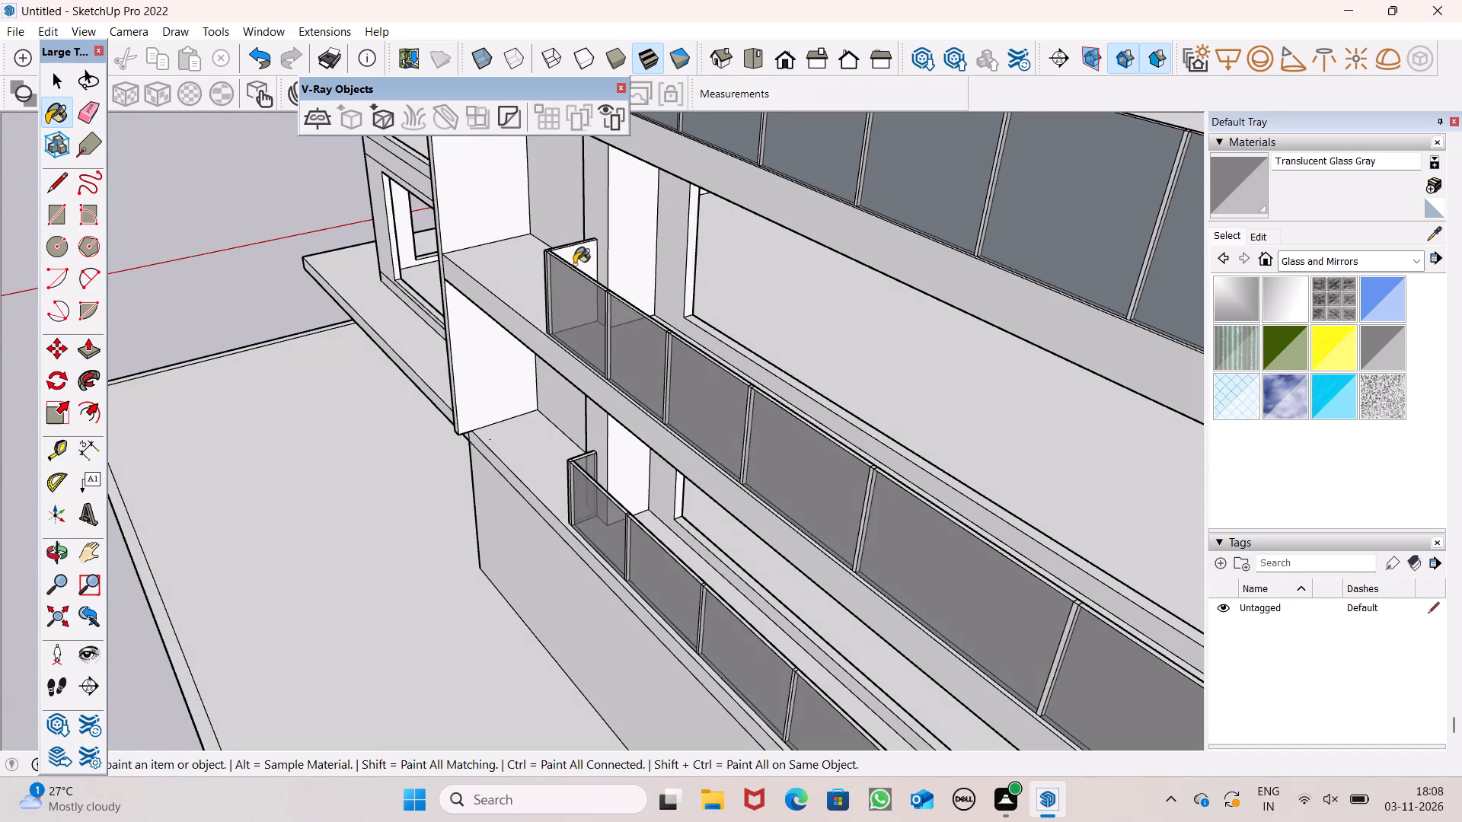
{"action": "left_click", "coordinate": [579, 254]}
Paint the inner side of the fifth parapet's end face beside the blank side wall with Translucent Glass Gray.
{"action": "middle_click_drag", "start_coordinate": [371, 387], "coordinate": [549, 397]}
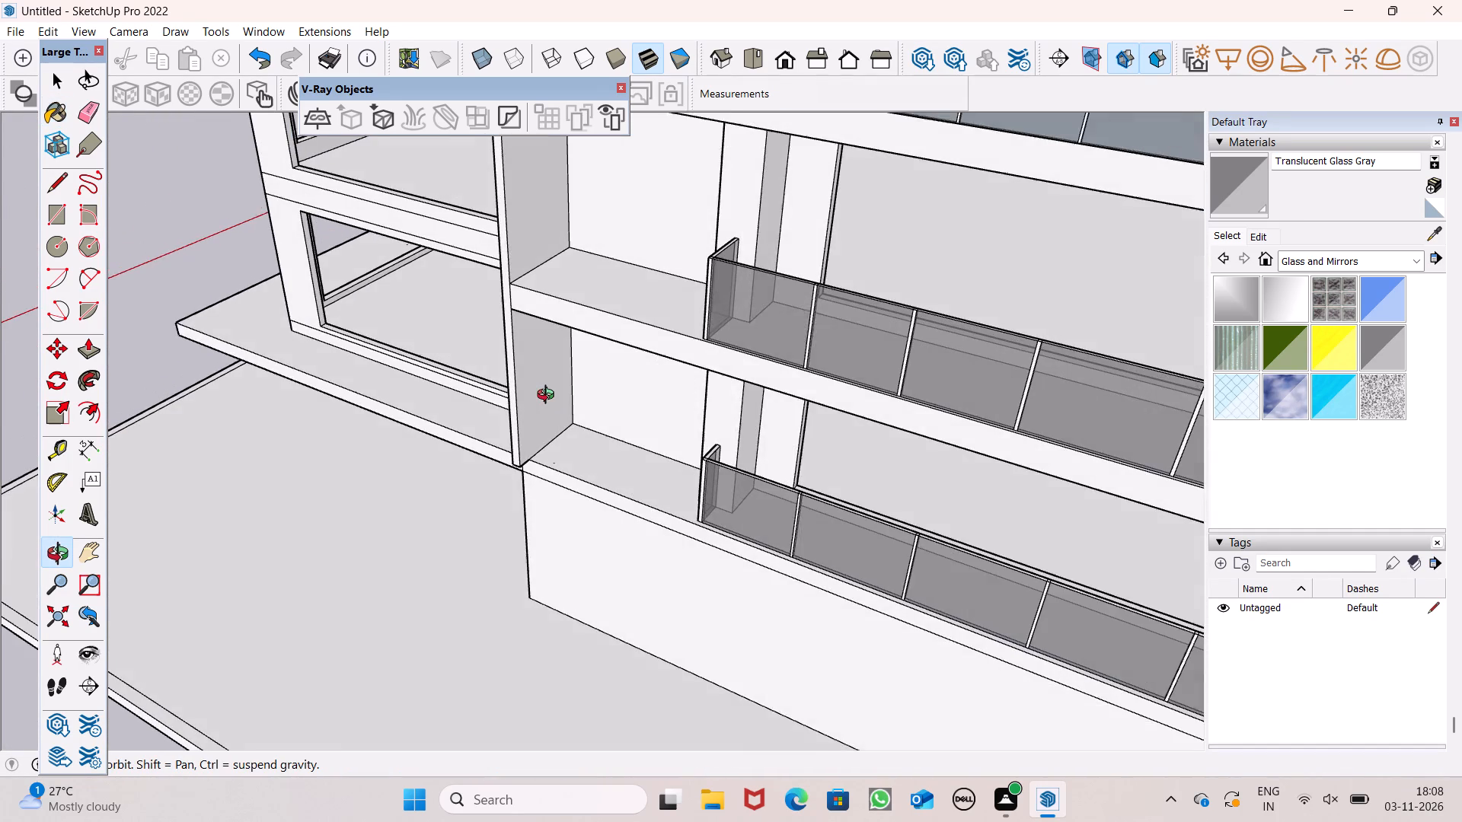
{"action": "middle_click_drag", "start_coordinate": [549, 397], "coordinate": [549, 393]}
{"action": "scroll", "coordinate": [477, 355], "scroll_direction": "down", "scroll_amount": 4}
{"action": "middle_click_drag", "start_coordinate": [378, 428], "coordinate": [545, 454]}
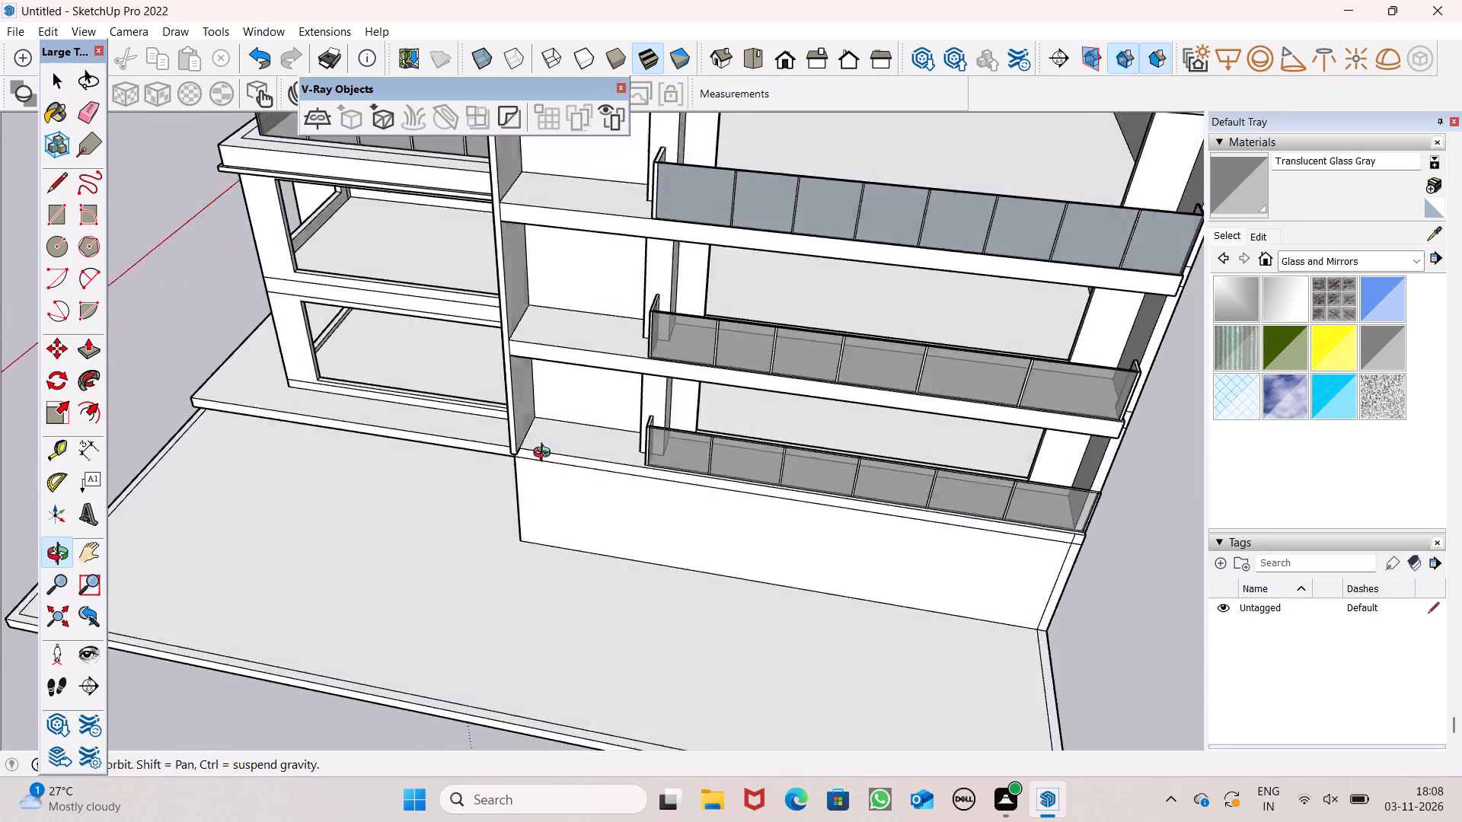
{"action": "middle_click_drag", "start_coordinate": [545, 454], "coordinate": [705, 398]}
{"action": "scroll", "coordinate": [498, 379], "scroll_direction": "down", "scroll_amount": 3}
{"action": "middle_click_drag", "start_coordinate": [475, 442], "coordinate": [819, 384]}
{"action": "scroll", "coordinate": [765, 242], "scroll_direction": "up", "scroll_amount": 3}
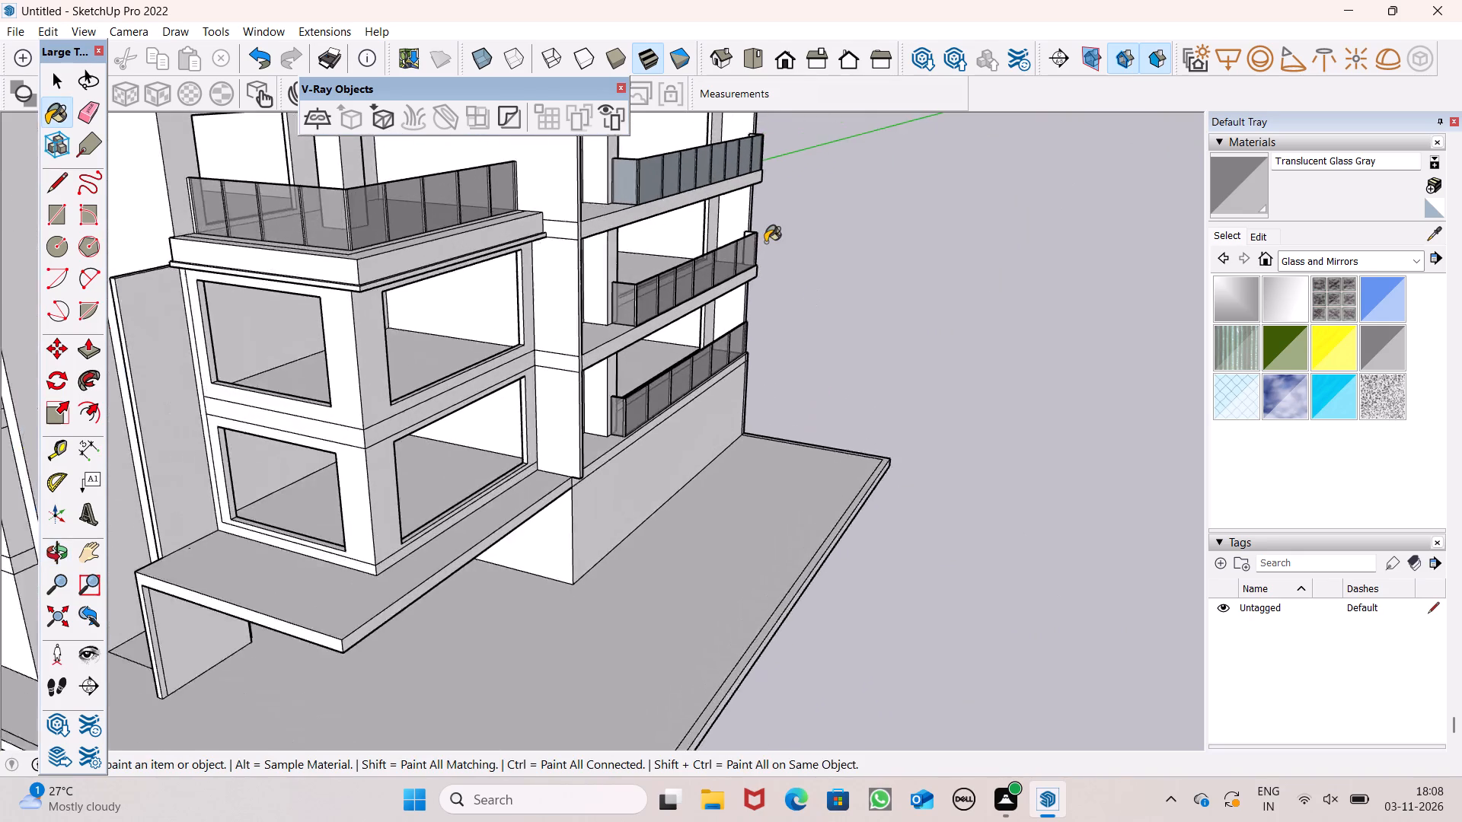
{"action": "scroll", "coordinate": [765, 242], "scroll_direction": "up", "scroll_amount": 4}
{"action": "scroll", "coordinate": [691, 219], "scroll_direction": "up", "scroll_amount": 7}
{"action": "scroll", "coordinate": [763, 247], "scroll_direction": "up", "scroll_amount": 5}
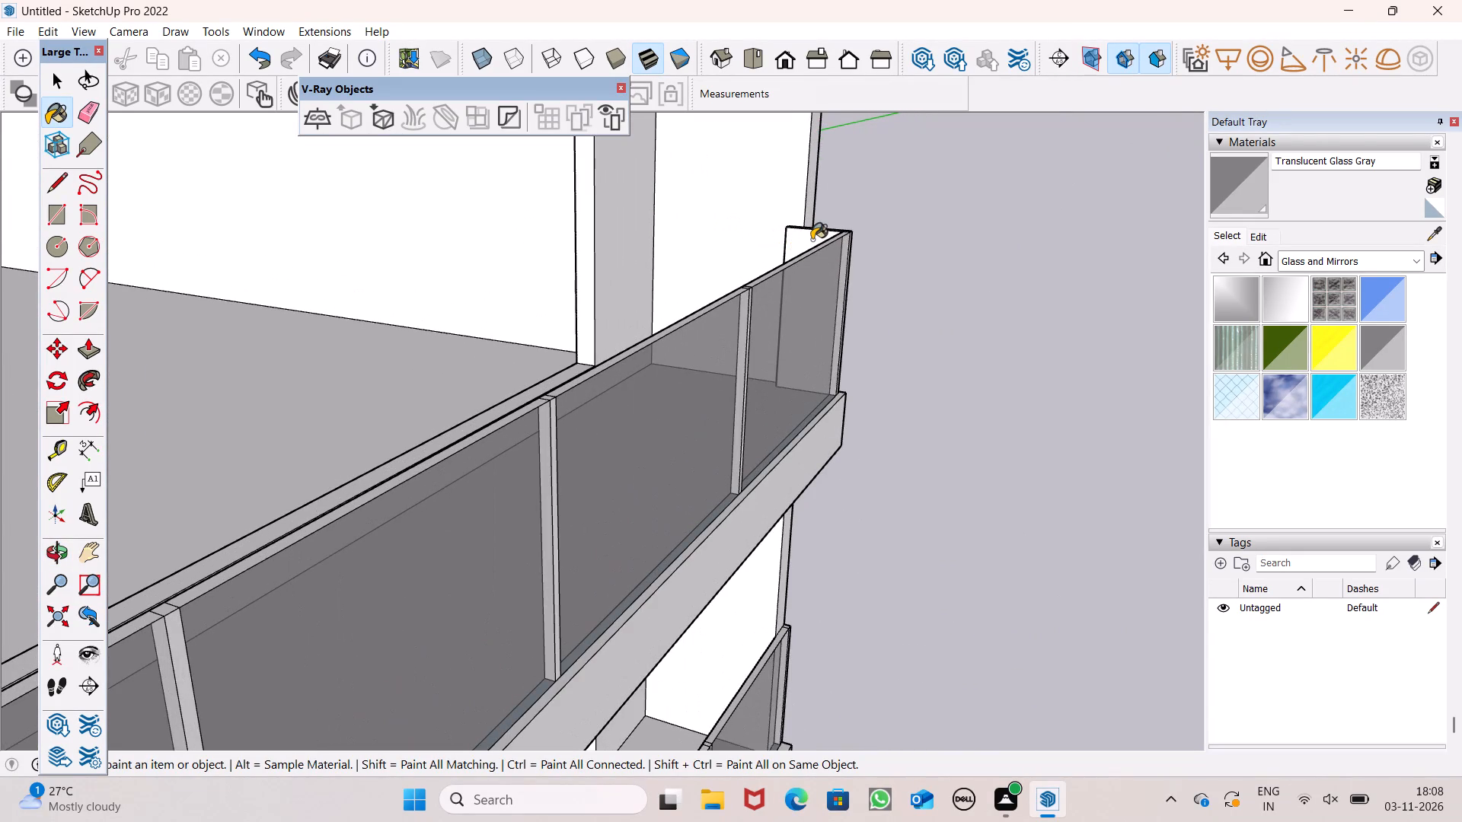
{"action": "left_click", "coordinate": [814, 237]}
Paint the inner side of the fourth main-facade parapet's end face beside the blank side wall with Translucent Glass Gray.
{"action": "scroll", "coordinate": [874, 241], "scroll_direction": "down", "scroll_amount": 5}
{"action": "middle_click_drag", "start_coordinate": [934, 311], "coordinate": [593, 297]}
{"action": "scroll", "coordinate": [598, 264], "scroll_direction": "down", "scroll_amount": 7}
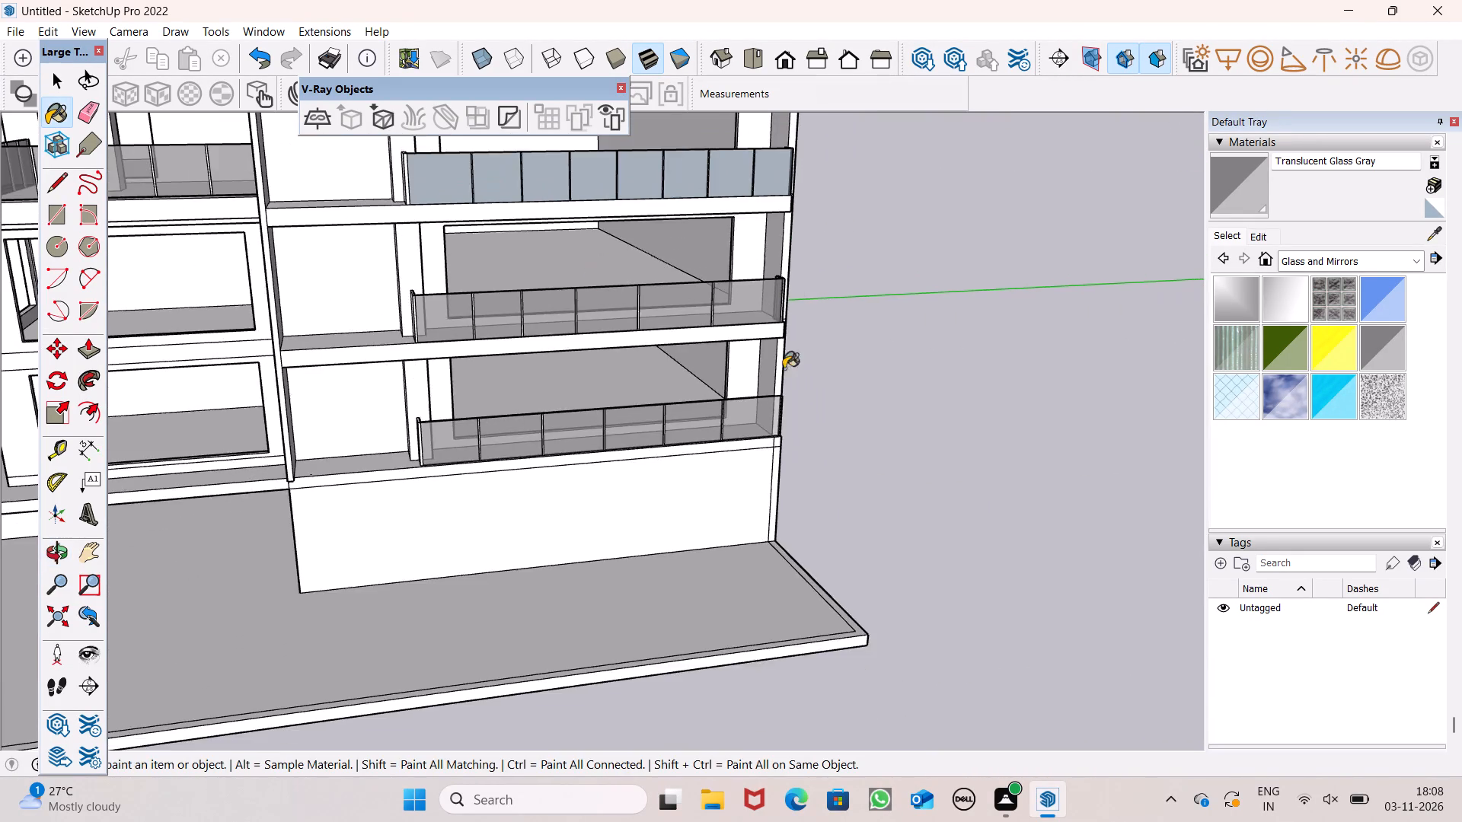
{"action": "middle_click_drag", "start_coordinate": [784, 368], "coordinate": [1094, 459]}
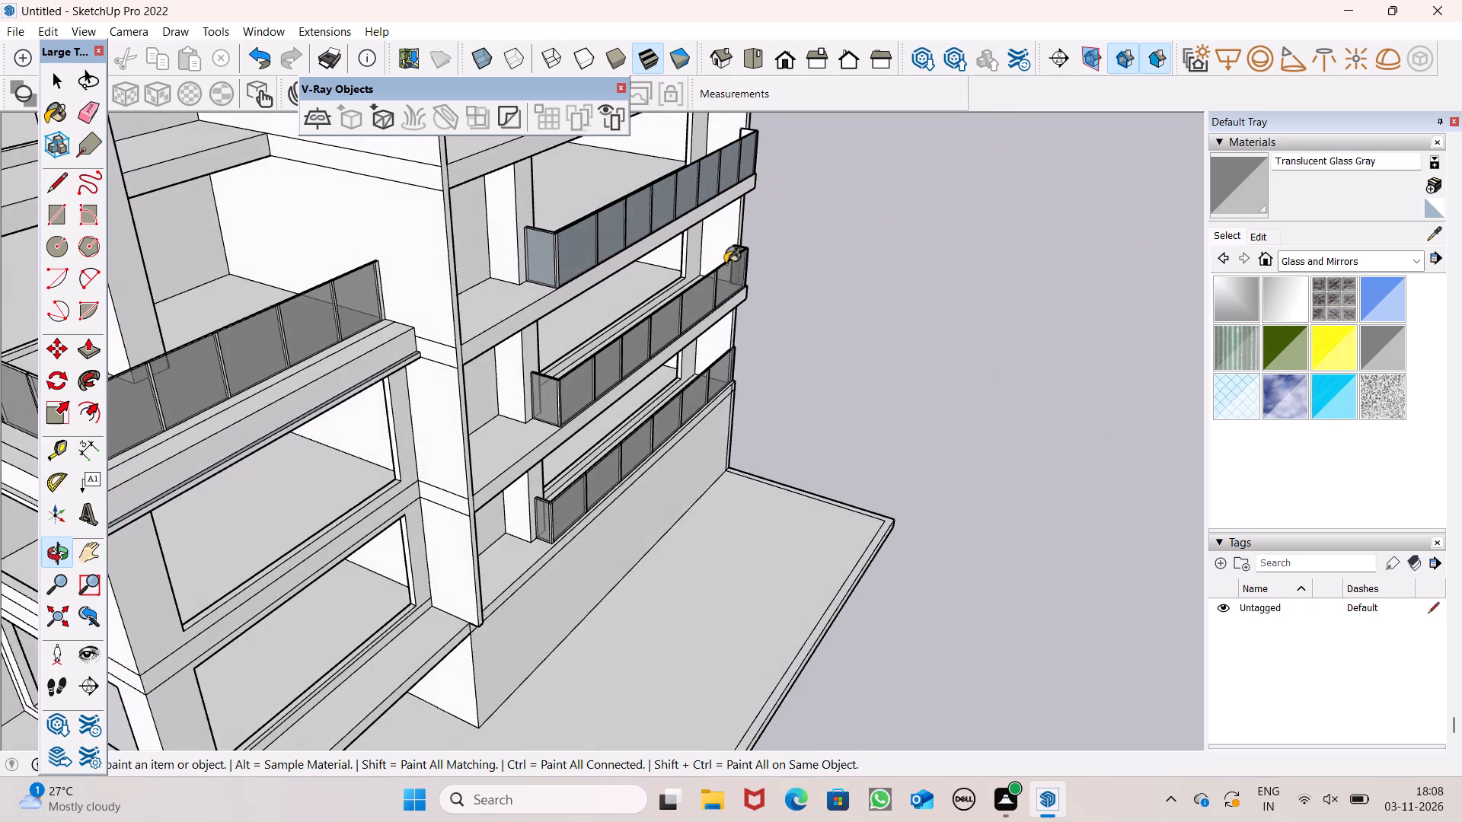
{"action": "scroll", "coordinate": [587, 199], "scroll_direction": "up", "scroll_amount": 8}
{"action": "middle_click_drag", "start_coordinate": [586, 297], "coordinate": [753, 313]}
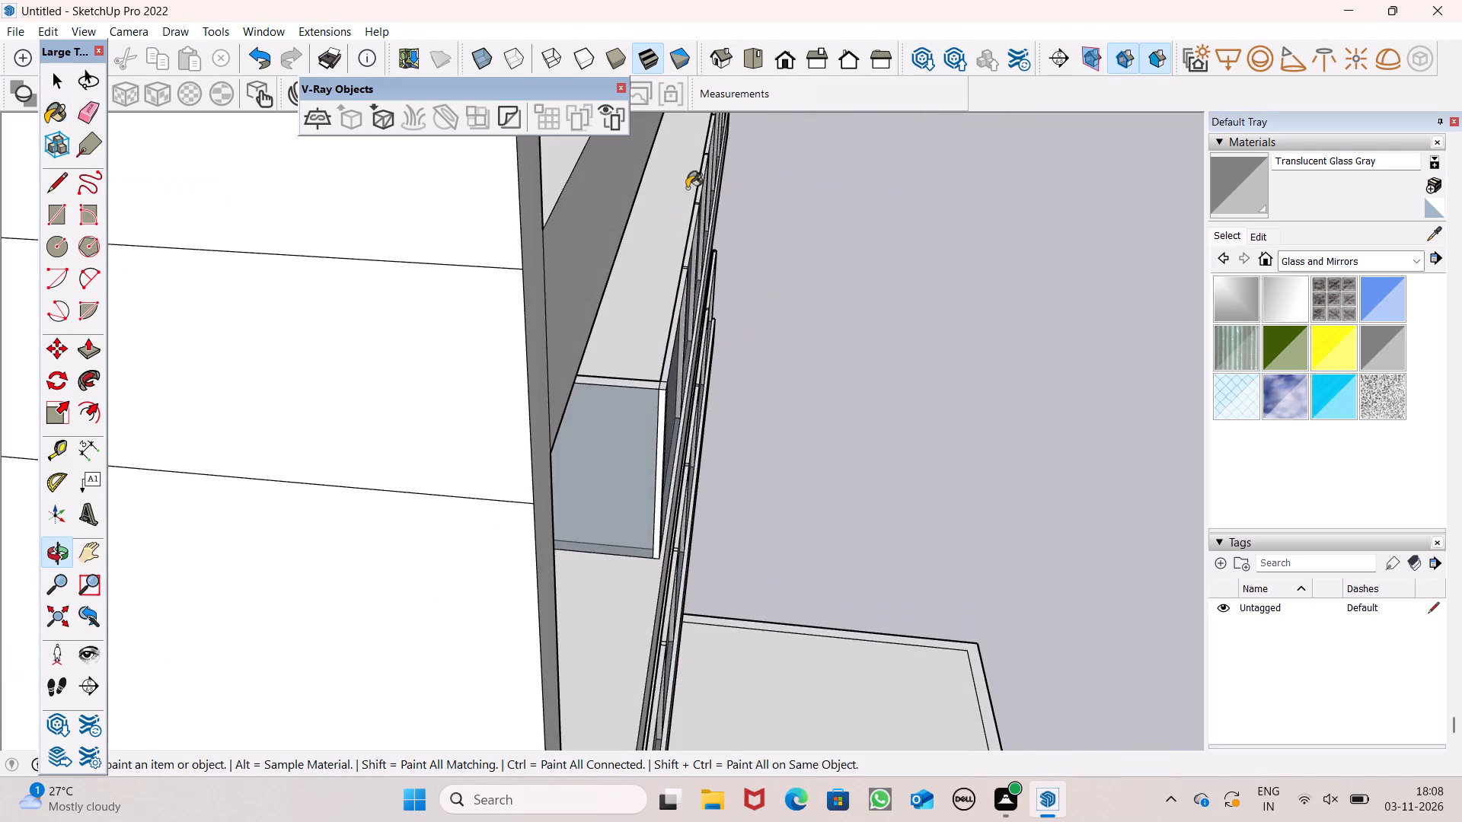
{"action": "scroll", "coordinate": [716, 263], "scroll_direction": "down", "scroll_amount": 2}
{"action": "middle_click_drag", "start_coordinate": [710, 323], "coordinate": [713, 260]}
{"action": "scroll", "coordinate": [694, 156], "scroll_direction": "up", "scroll_amount": 7}
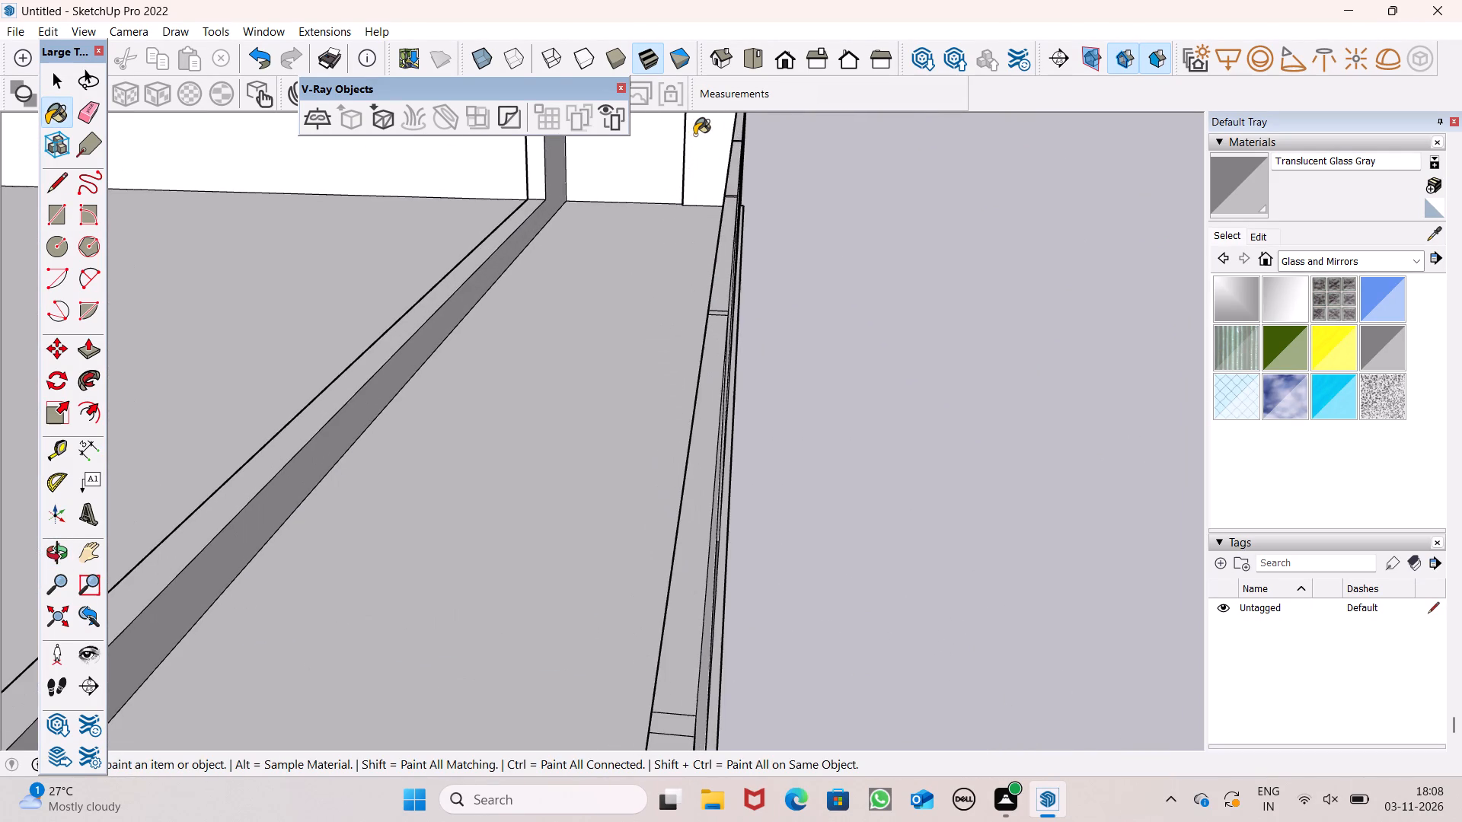
{"action": "left_click", "coordinate": [694, 135]}
Paint the inner panels of the fourth main-facade parapet toward the blank side wall with Translucent Glass Gray.
{"action": "middle_click_drag", "start_coordinate": [697, 228], "coordinate": [725, 215]}
{"action": "left_click", "coordinate": [756, 186]}
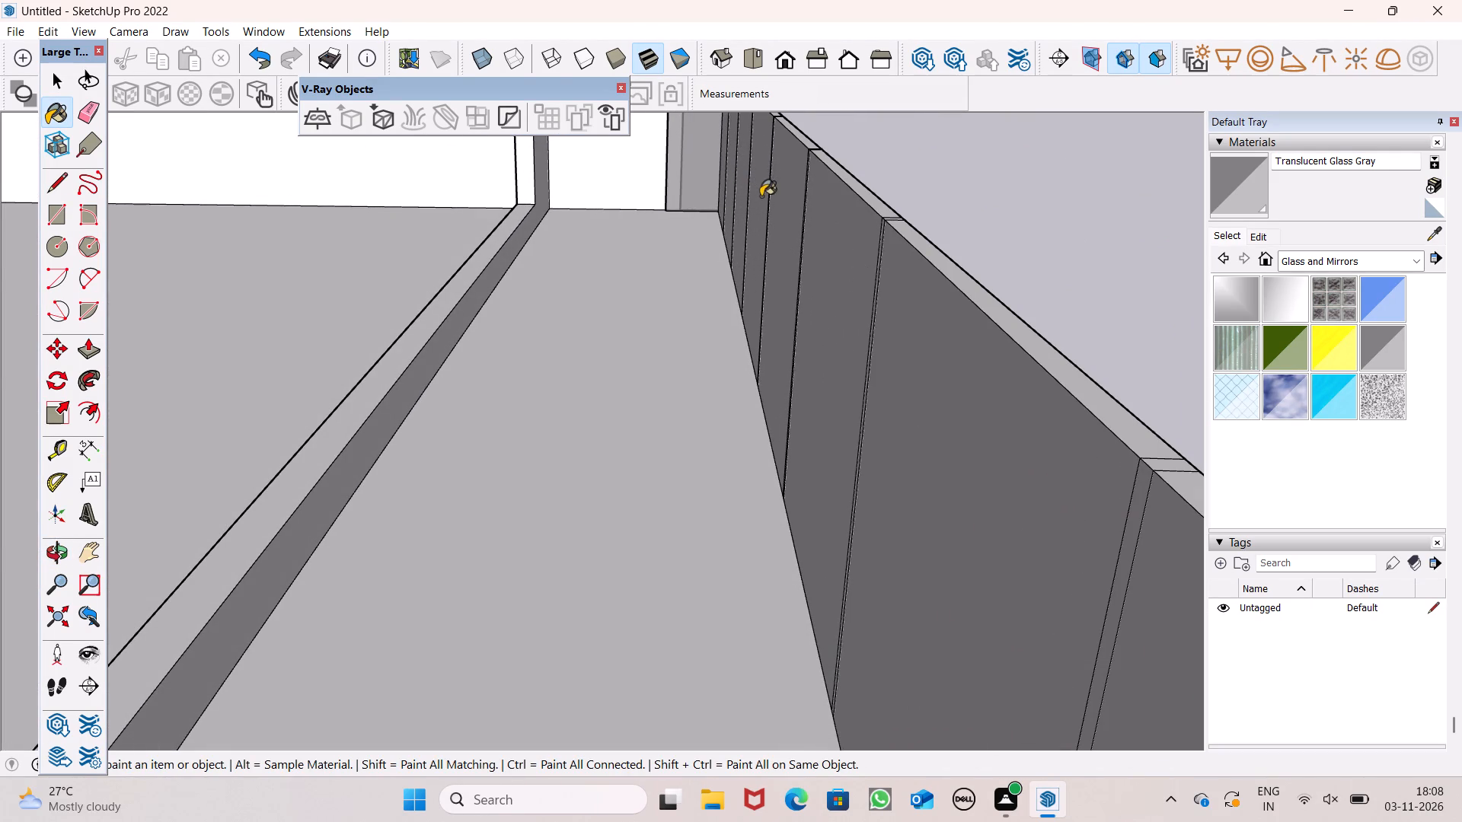
{"action": "left_click", "coordinate": [781, 212]}
{"action": "left_click", "coordinate": [859, 292]}
{"action": "left_click", "coordinate": [918, 387]}
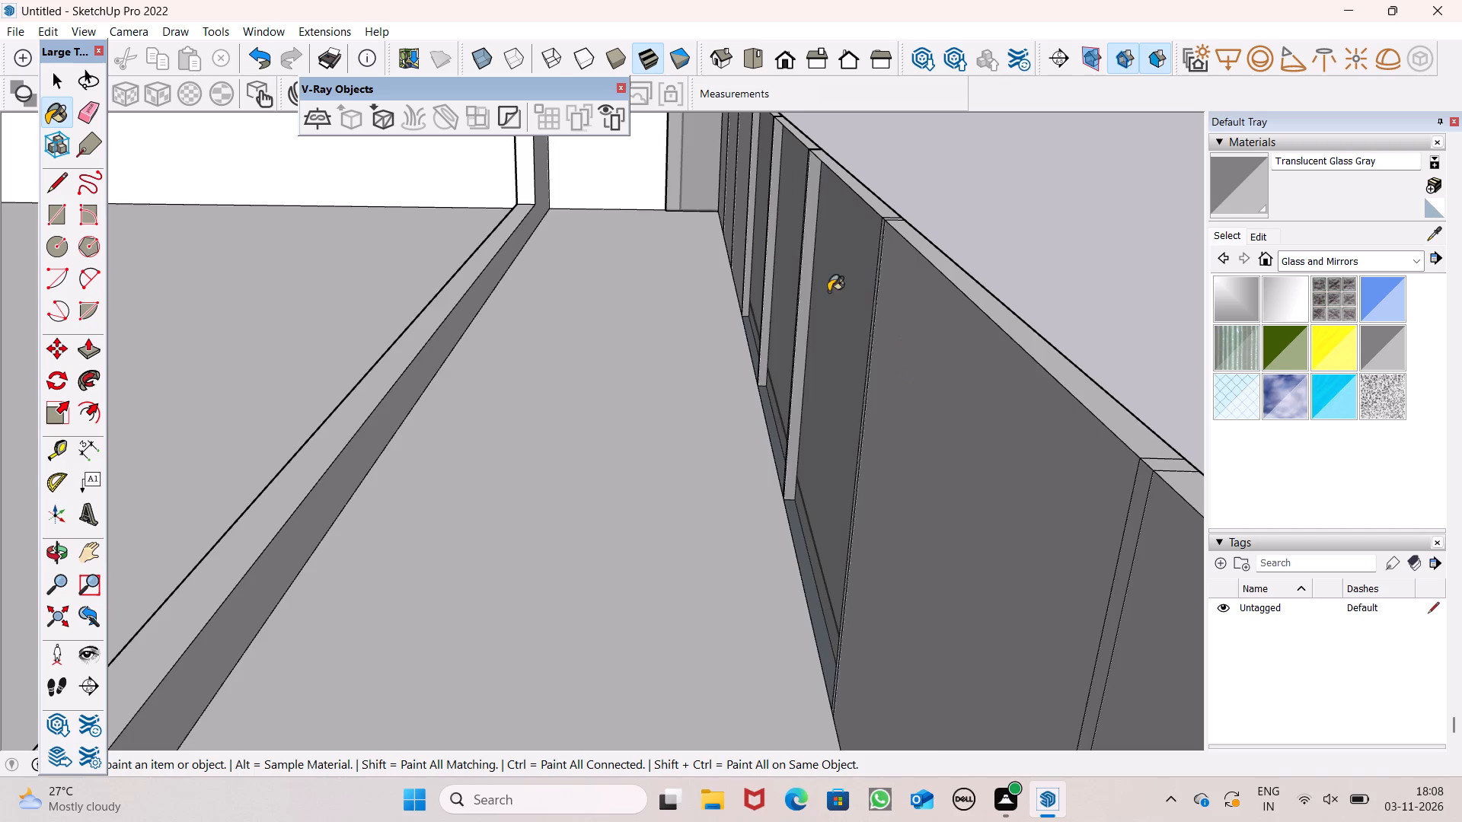
{"action": "scroll", "coordinate": [705, 180], "scroll_direction": "up", "scroll_amount": 6}
{"action": "left_click", "coordinate": [762, 195]}
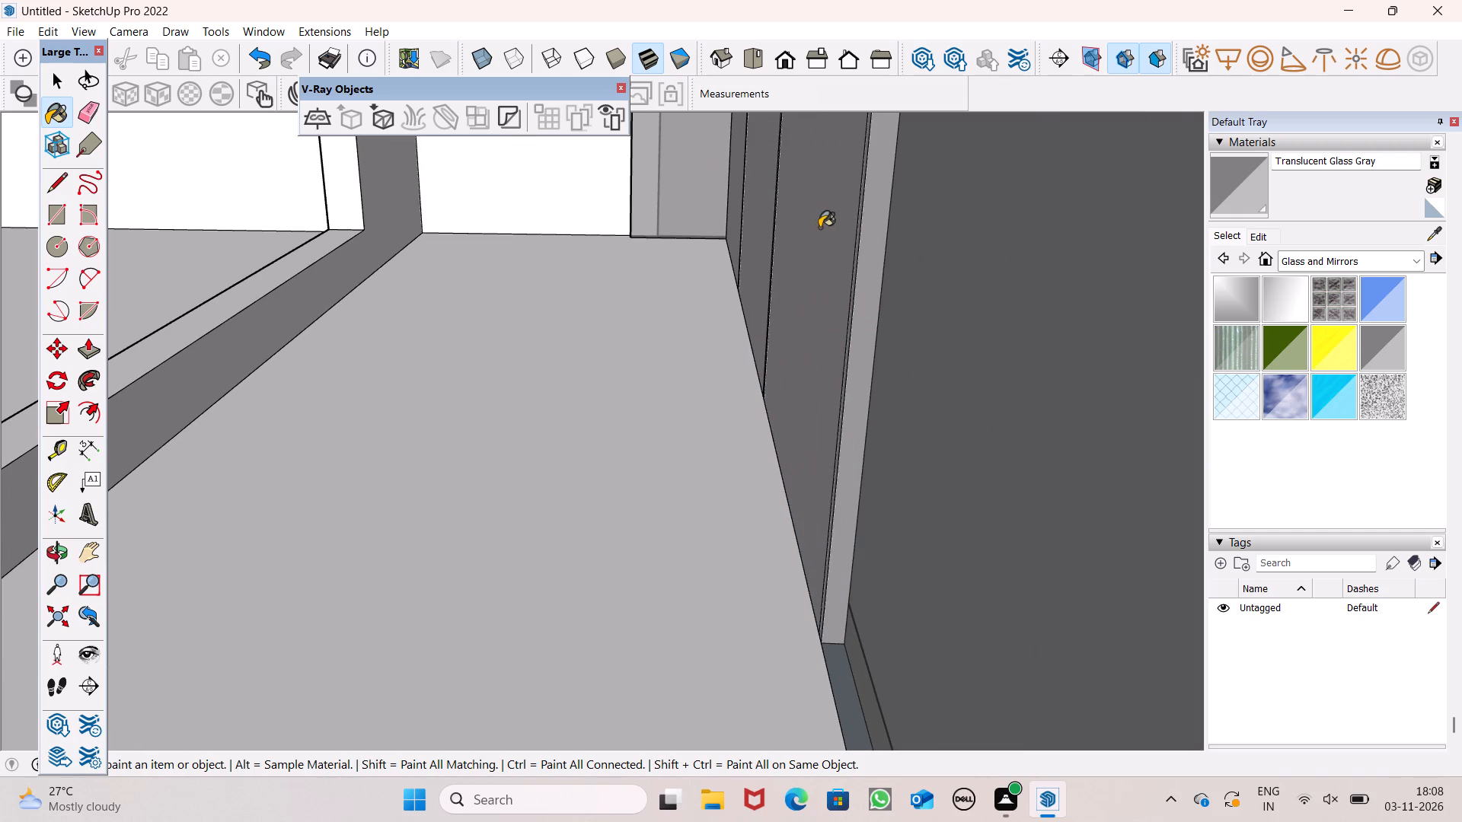
{"action": "left_click", "coordinate": [821, 231]}
{"action": "scroll", "coordinate": [715, 174], "scroll_direction": "up", "scroll_amount": 4}
{"action": "left_click", "coordinate": [754, 188]}
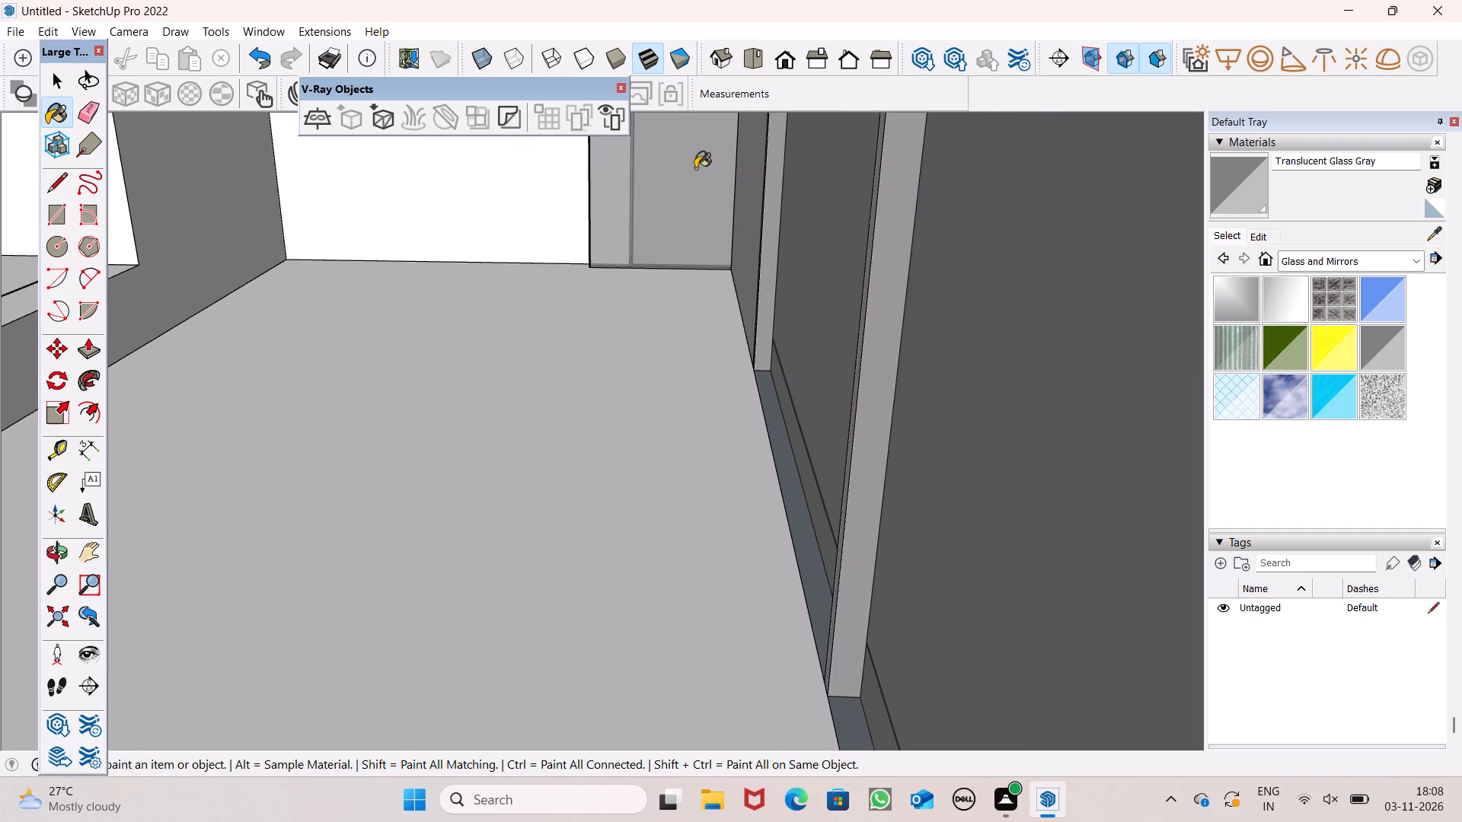
{"action": "left_click", "coordinate": [694, 167]}
Paint the fourth parapet's remaining inner panel and inner end face nearest the corner balconies with Translucent Glass Gray.
{"action": "middle_click_drag", "start_coordinate": [745, 296], "coordinate": [427, 336]}
{"action": "scroll", "coordinate": [427, 346], "scroll_direction": "up", "scroll_amount": 1}
{"action": "scroll", "coordinate": [508, 304], "scroll_direction": "down", "scroll_amount": 5}
{"action": "scroll", "coordinate": [710, 311], "scroll_direction": "down", "scroll_amount": 5}
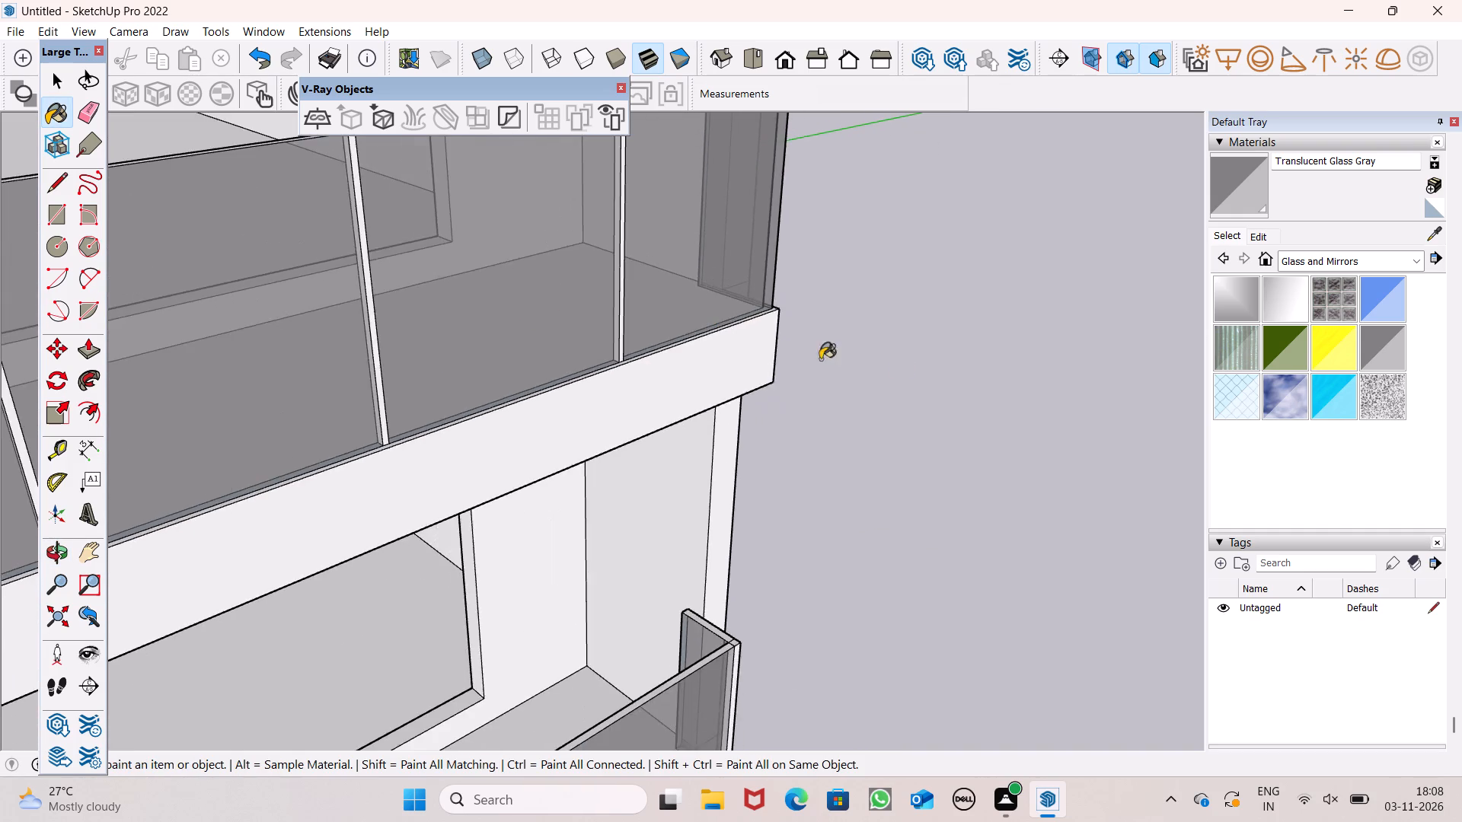
{"action": "middle_click_drag", "start_coordinate": [892, 377], "coordinate": [302, 370]}
{"action": "scroll", "coordinate": [890, 378], "scroll_direction": "up", "scroll_amount": 1}
{"action": "scroll", "coordinate": [916, 554], "scroll_direction": "down", "scroll_amount": 14}
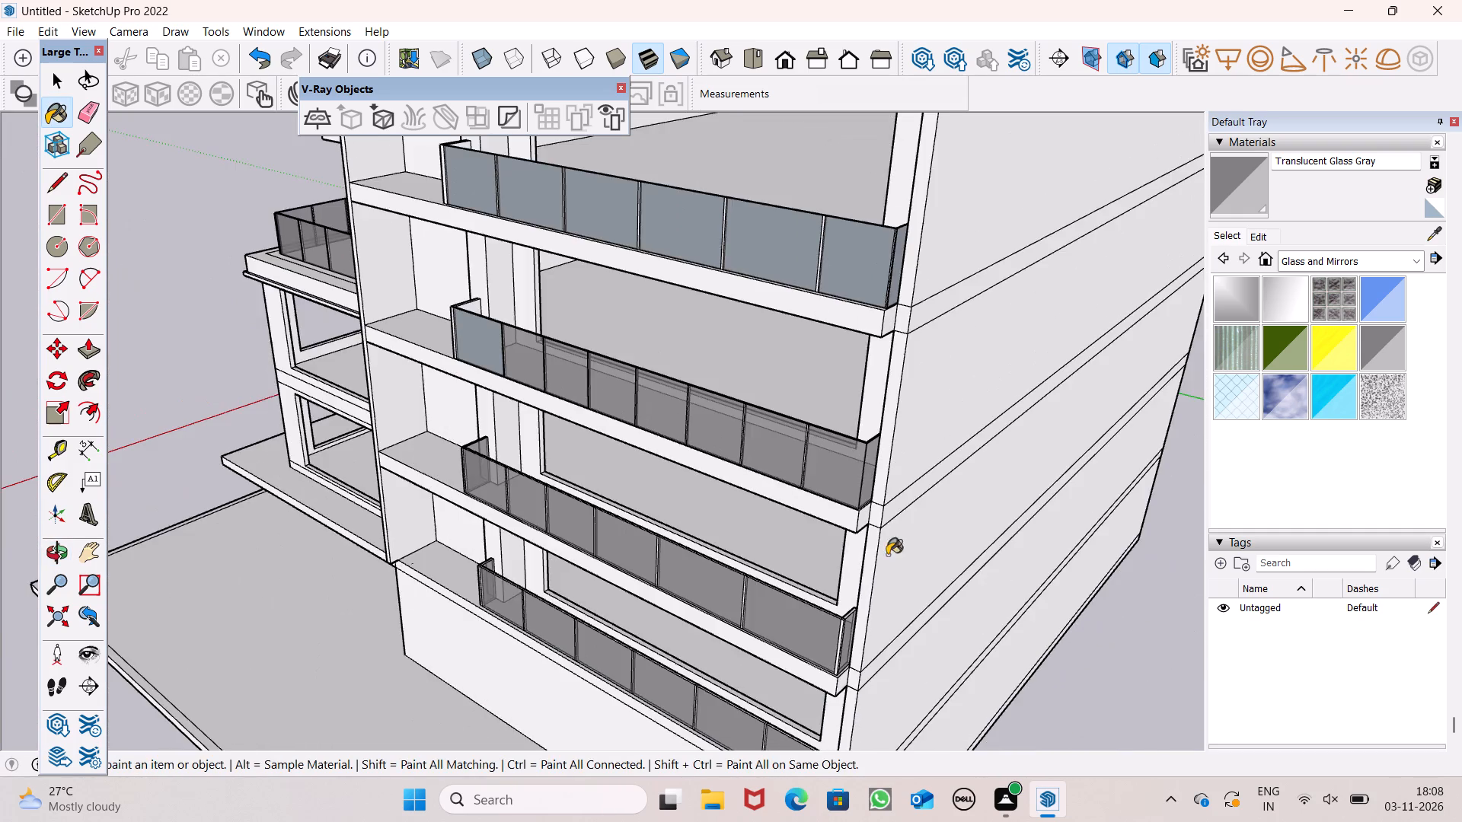
{"action": "scroll", "coordinate": [596, 327], "scroll_direction": "up", "scroll_amount": 7}
{"action": "scroll", "coordinate": [343, 287], "scroll_direction": "up", "scroll_amount": 6}
{"action": "left_click", "coordinate": [333, 295]}
{"action": "middle_click_drag", "start_coordinate": [576, 421], "coordinate": [496, 438]}
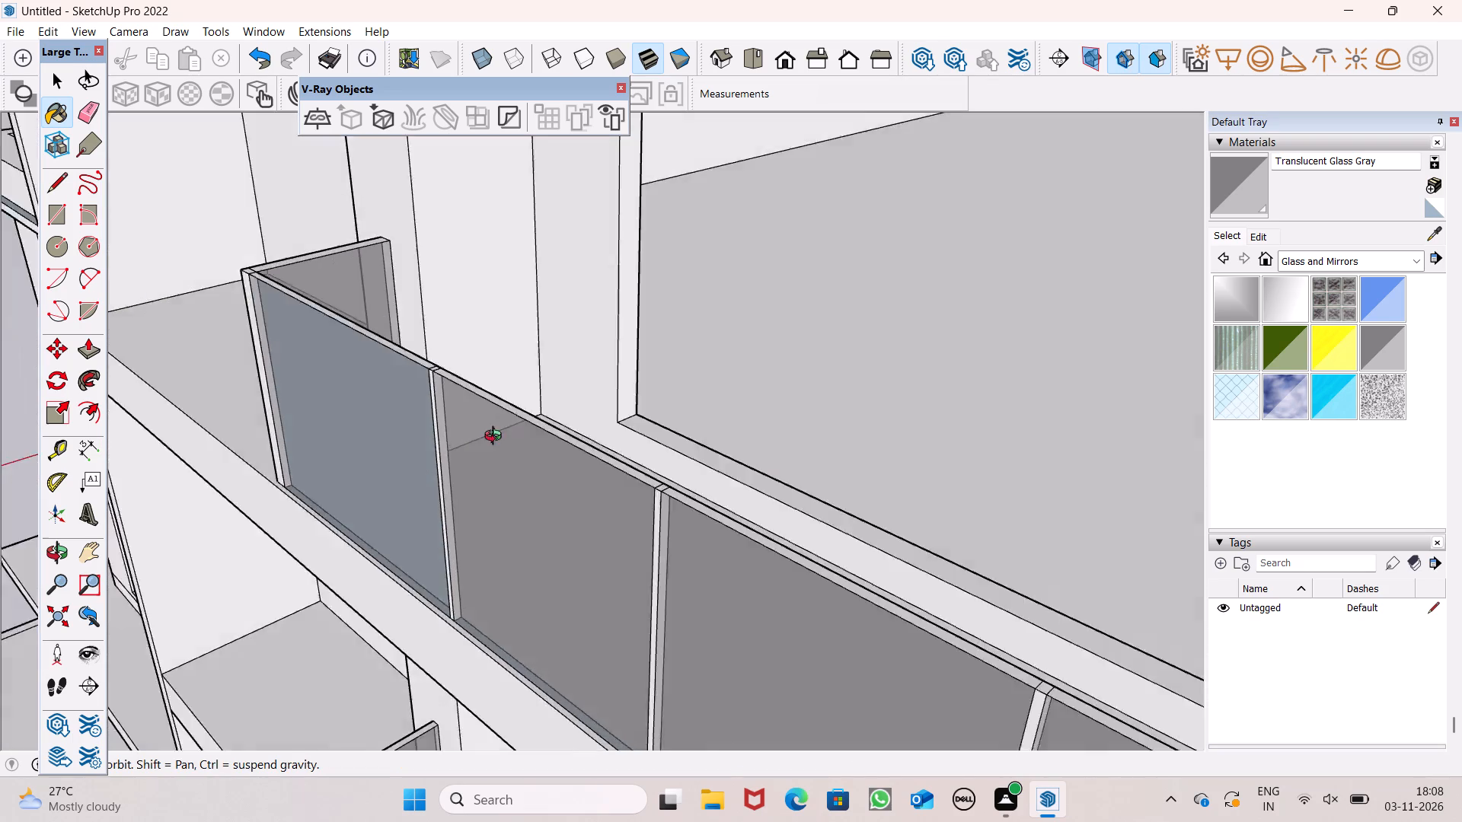
{"action": "middle_click_drag", "start_coordinate": [496, 438], "coordinate": [251, 405]}
{"action": "left_click", "coordinate": [418, 355]}
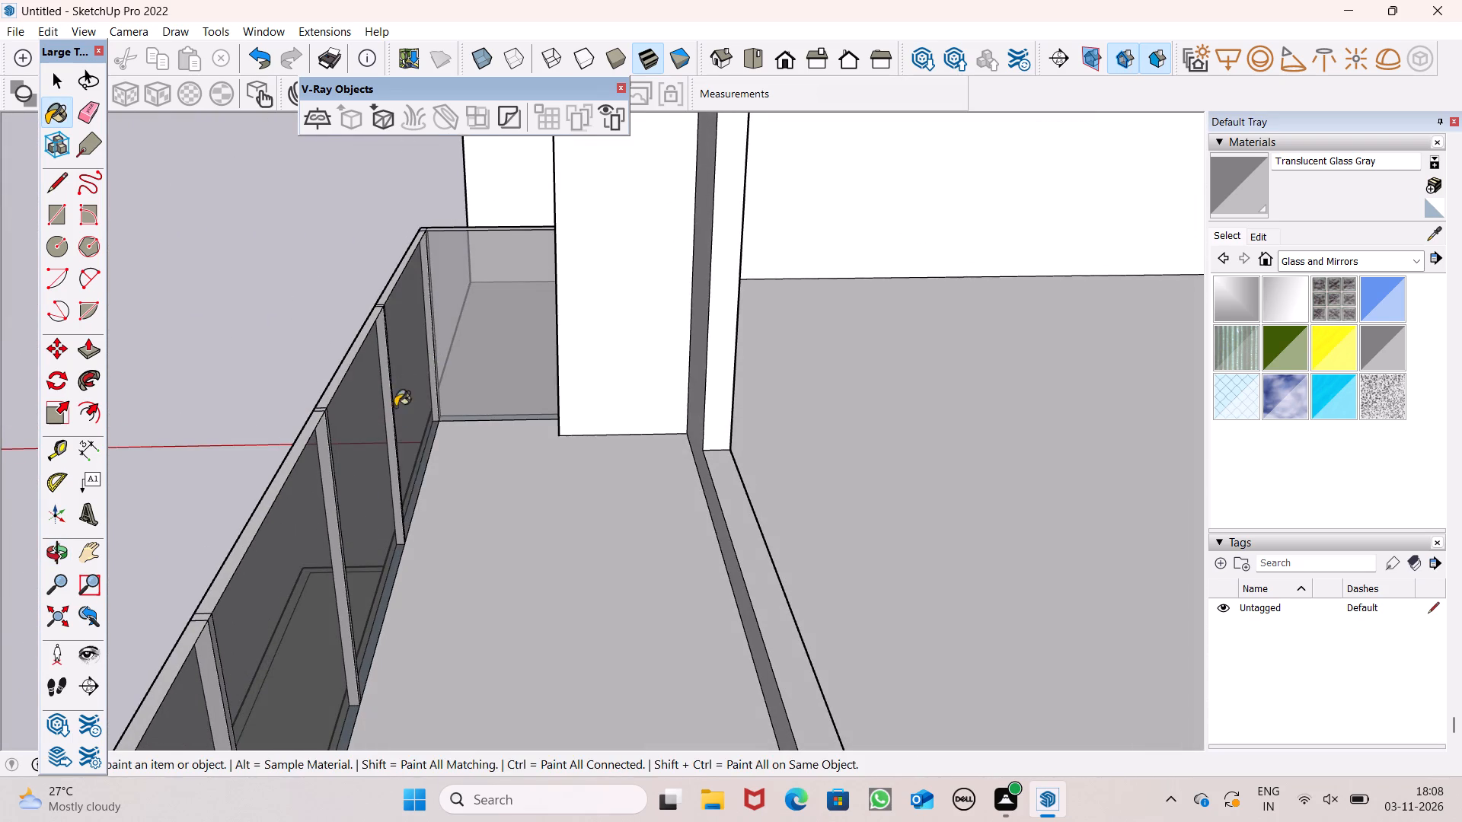
Paint the inner side of the next parapet up's end face nearest the corner balconies with Translucent Glass Gray.
{"action": "middle_click_drag", "start_coordinate": [404, 416], "coordinate": [851, 406]}
{"action": "scroll", "coordinate": [662, 338], "scroll_direction": "down", "scroll_amount": 3}
{"action": "scroll", "coordinate": [724, 331], "scroll_direction": "down", "scroll_amount": 3}
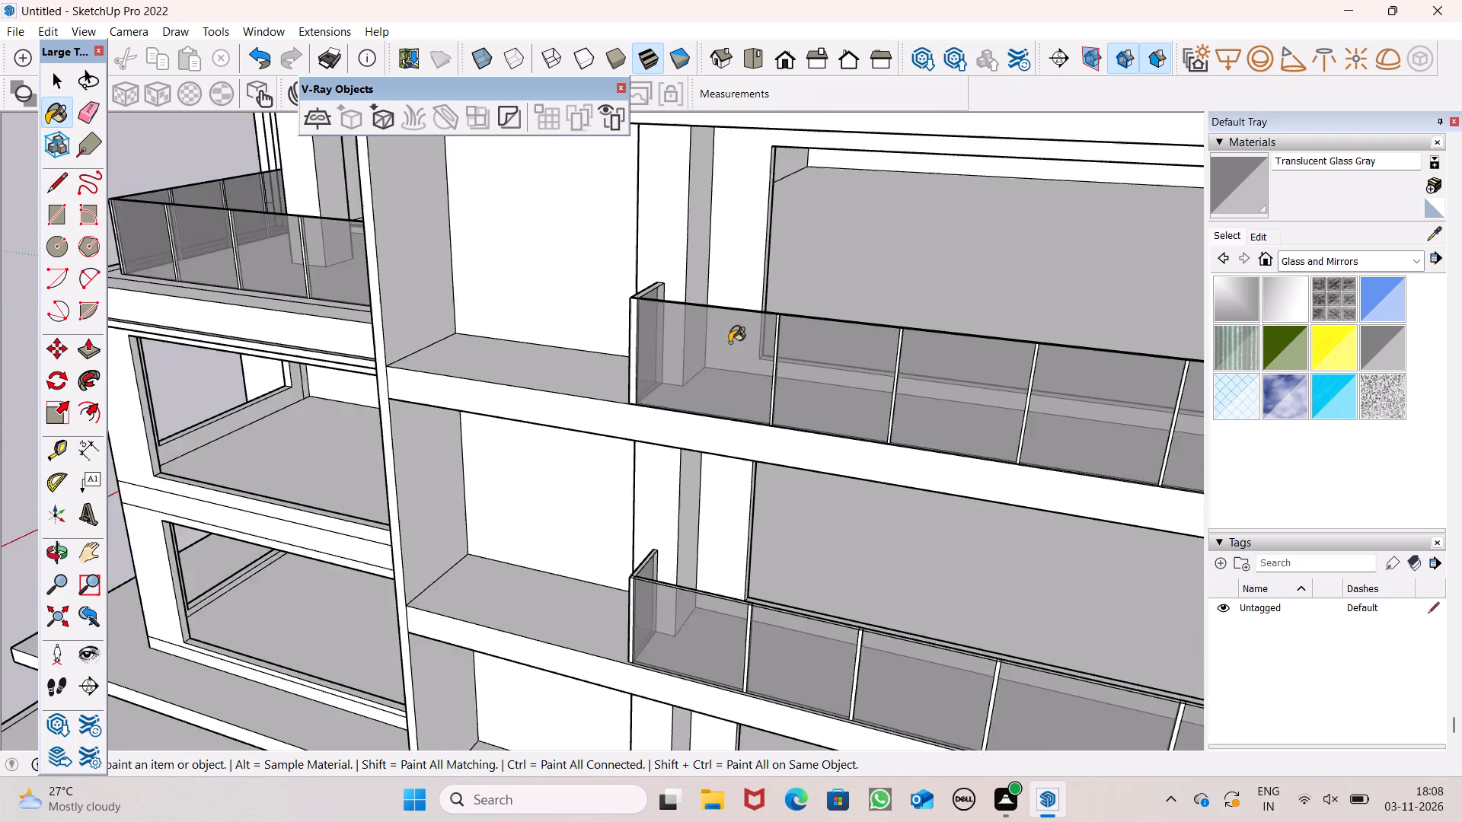
{"action": "scroll", "coordinate": [729, 342], "scroll_direction": "down", "scroll_amount": 9}
{"action": "scroll", "coordinate": [446, 323], "scroll_direction": "down", "scroll_amount": 3}
{"action": "middle_click_drag", "start_coordinate": [630, 480], "coordinate": [692, 451]}
{"action": "scroll", "coordinate": [734, 522], "scroll_direction": "down", "scroll_amount": 6}
{"action": "scroll", "coordinate": [745, 325], "scroll_direction": "up", "scroll_amount": 6}
{"action": "middle_click_drag", "start_coordinate": [974, 460], "coordinate": [533, 485]}
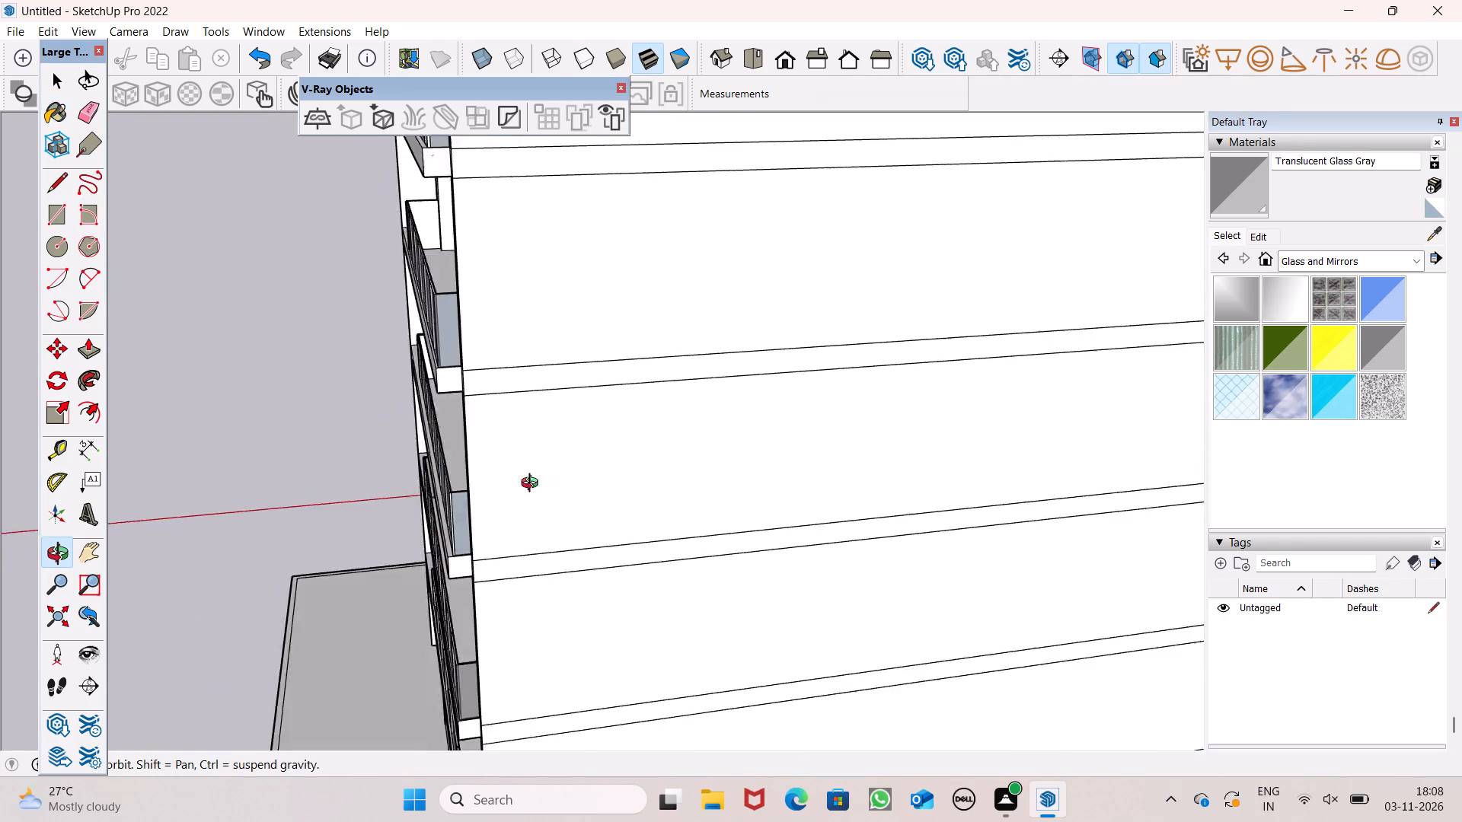
{"action": "middle_click_drag", "start_coordinate": [533, 485], "coordinate": [477, 443]}
{"action": "scroll", "coordinate": [477, 443], "scroll_direction": "up", "scroll_amount": 1}
{"action": "scroll", "coordinate": [299, 384], "scroll_direction": "up", "scroll_amount": 1}
{"action": "middle_click_drag", "start_coordinate": [345, 429], "coordinate": [402, 380]}
{"action": "scroll", "coordinate": [399, 346], "scroll_direction": "up", "scroll_amount": 2}
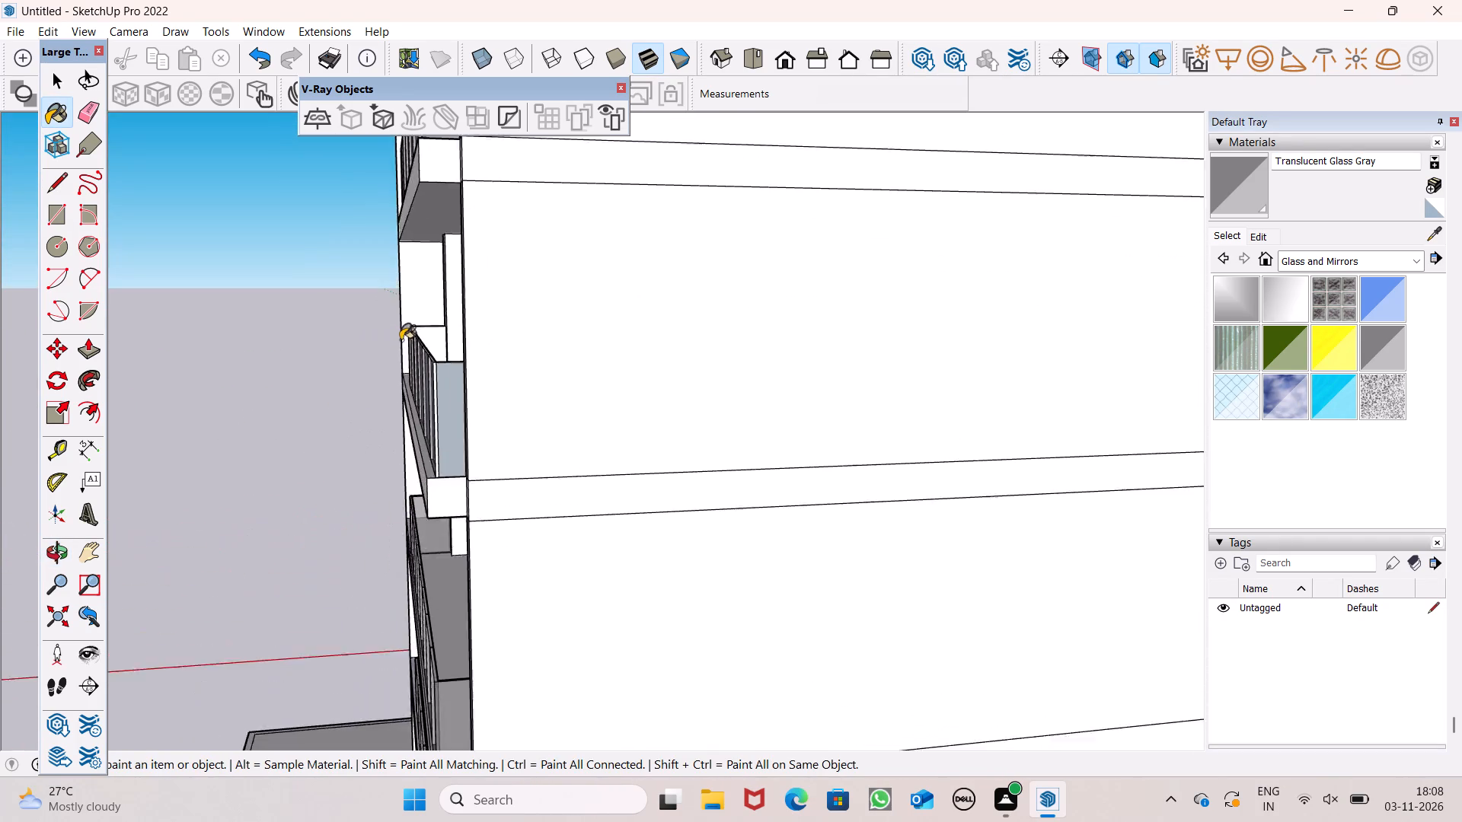
{"action": "scroll", "coordinate": [401, 340], "scroll_direction": "up", "scroll_amount": 4}
{"action": "left_click", "coordinate": [457, 339]}
Paint that same parapet's four inner panels nearest the corner balconies with Translucent Glass Gray.
{"action": "middle_click_drag", "start_coordinate": [506, 483], "coordinate": [431, 503]}
{"action": "scroll", "coordinate": [431, 503], "scroll_direction": "up", "scroll_amount": 1}
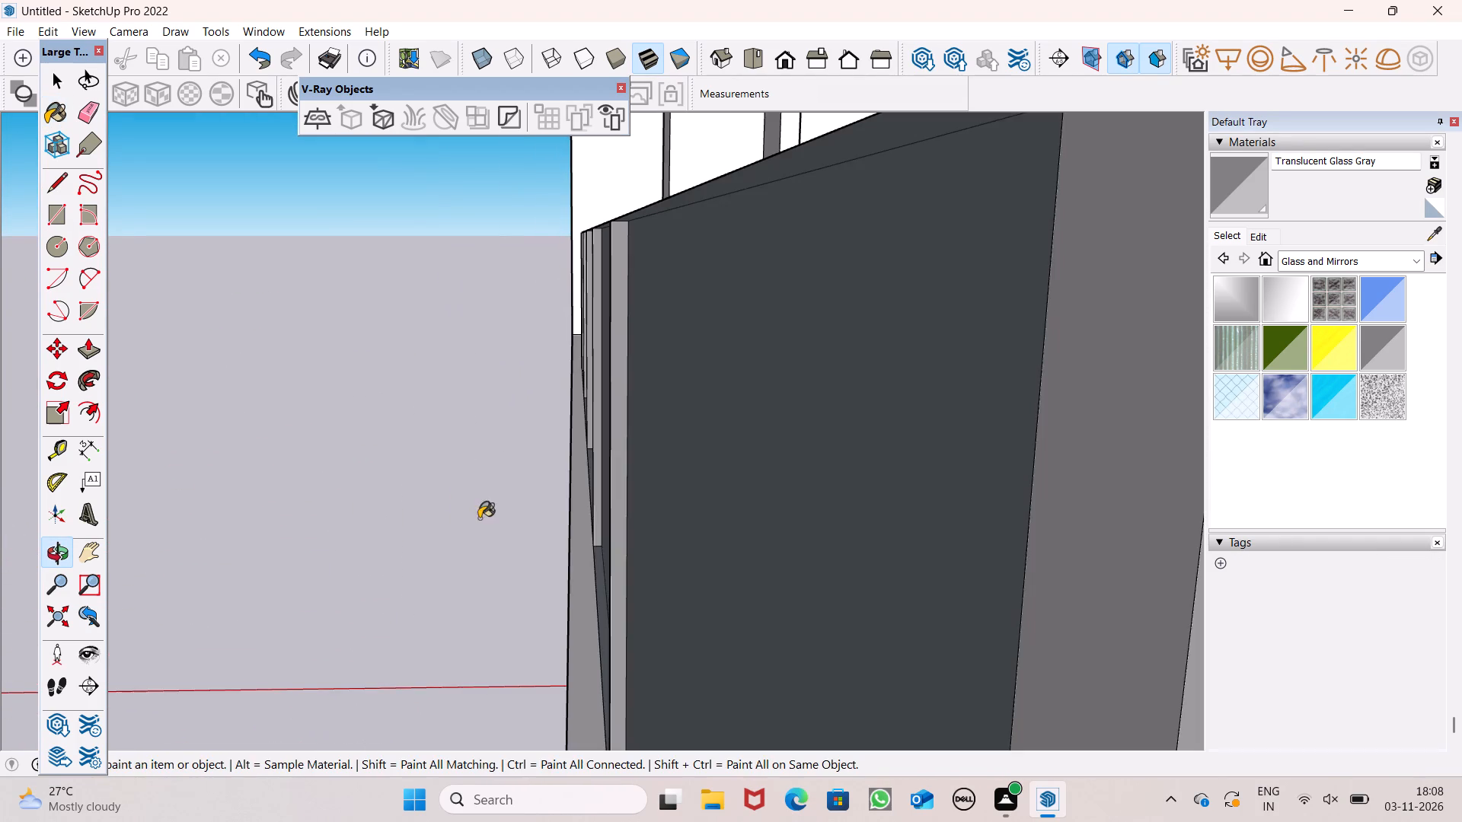
{"action": "middle_click_drag", "start_coordinate": [525, 530], "coordinate": [733, 550]}
{"action": "scroll", "coordinate": [773, 399], "scroll_direction": "down", "scroll_amount": 9}
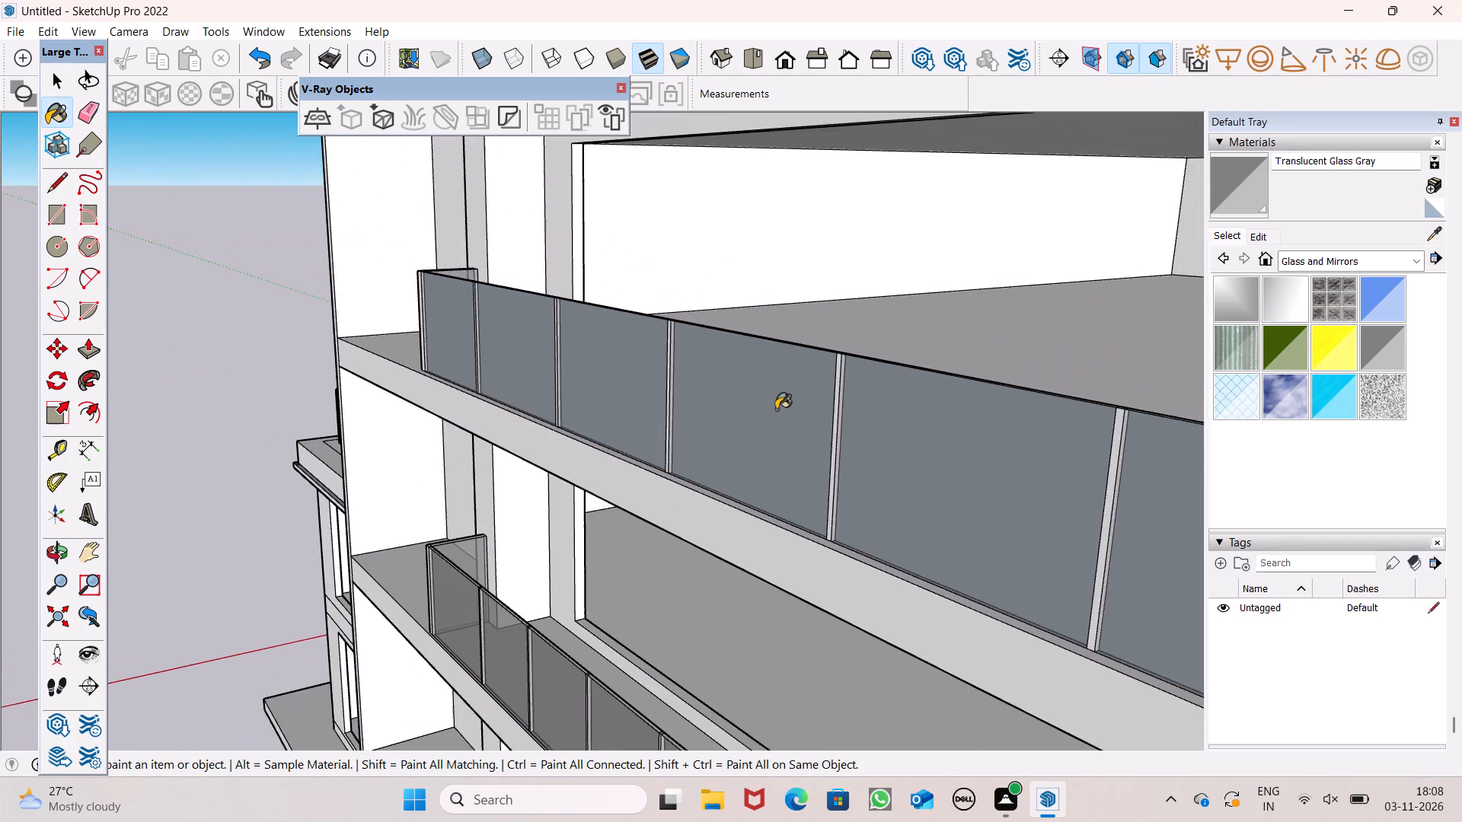
{"action": "scroll", "coordinate": [776, 409], "scroll_direction": "down", "scroll_amount": 3}
{"action": "middle_click_drag", "start_coordinate": [861, 441], "coordinate": [648, 486]}
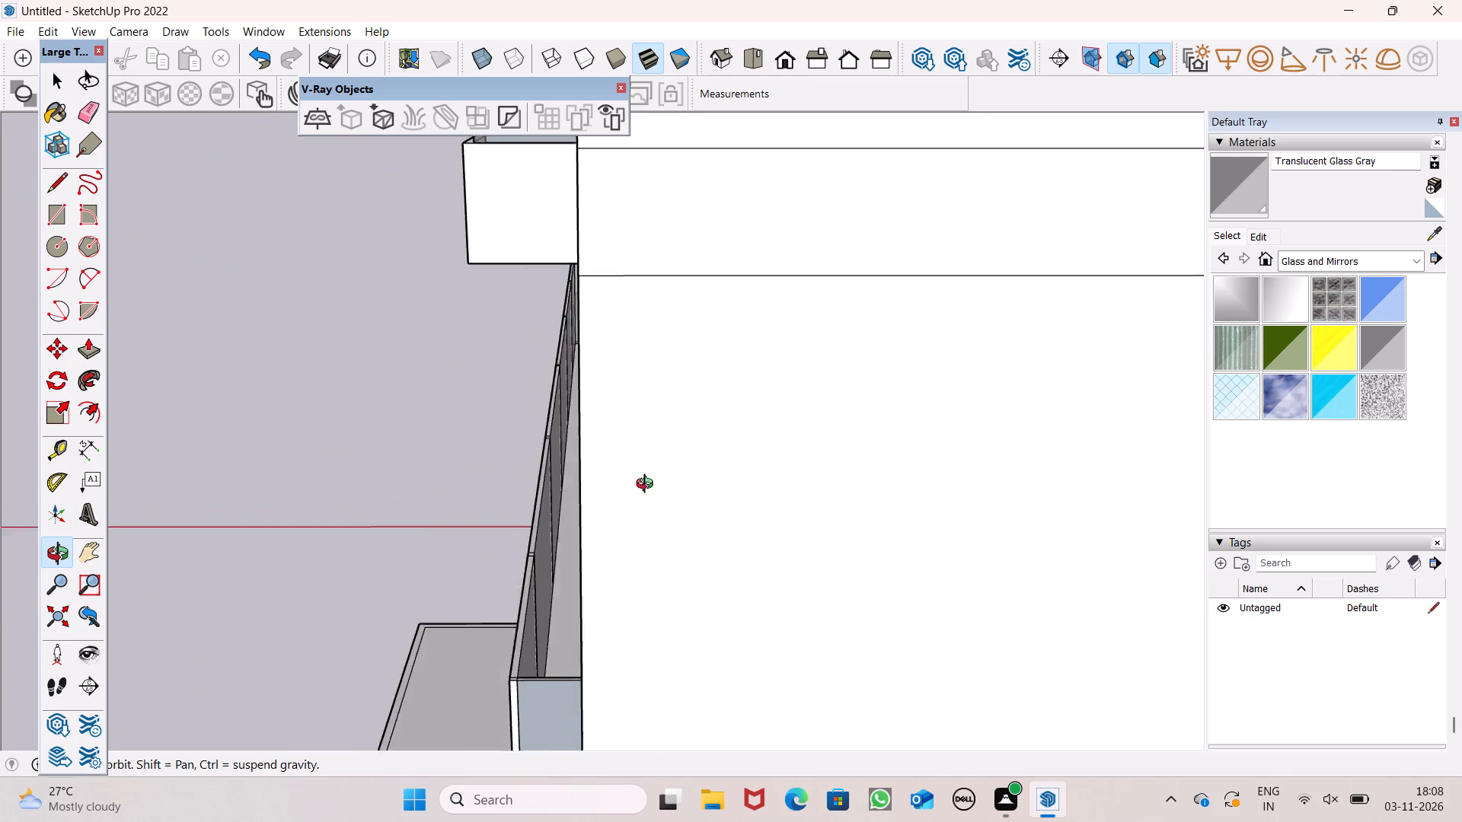
{"action": "middle_click_drag", "start_coordinate": [648, 486], "coordinate": [664, 486]}
{"action": "scroll", "coordinate": [609, 460], "scroll_direction": "up", "scroll_amount": 8}
{"action": "middle_click_drag", "start_coordinate": [512, 307], "coordinate": [458, 317]}
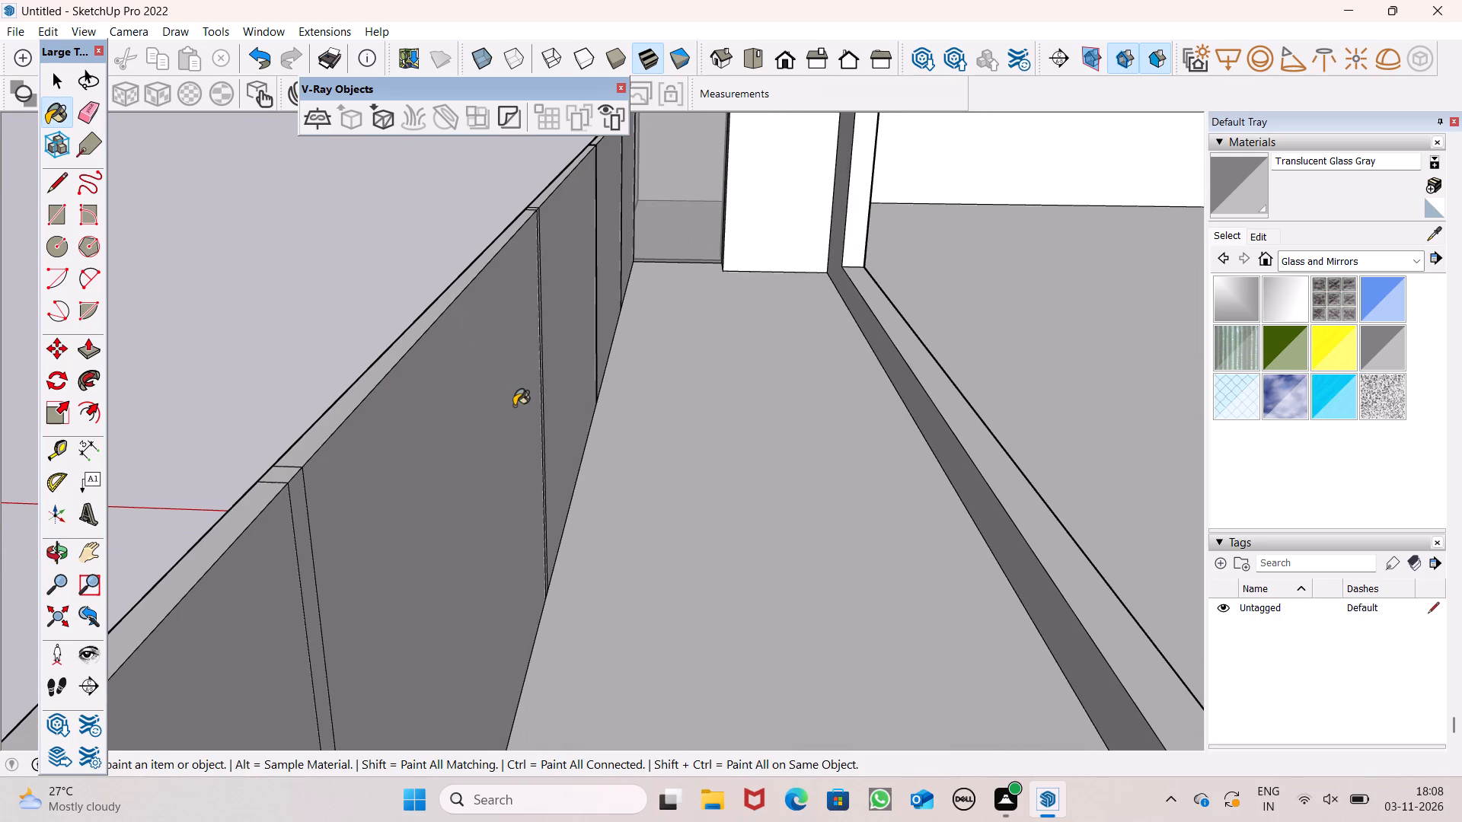
{"action": "left_click_drag", "start_coordinate": [513, 400], "coordinate": [512, 390]}
{"action": "left_click", "coordinate": [565, 301]}
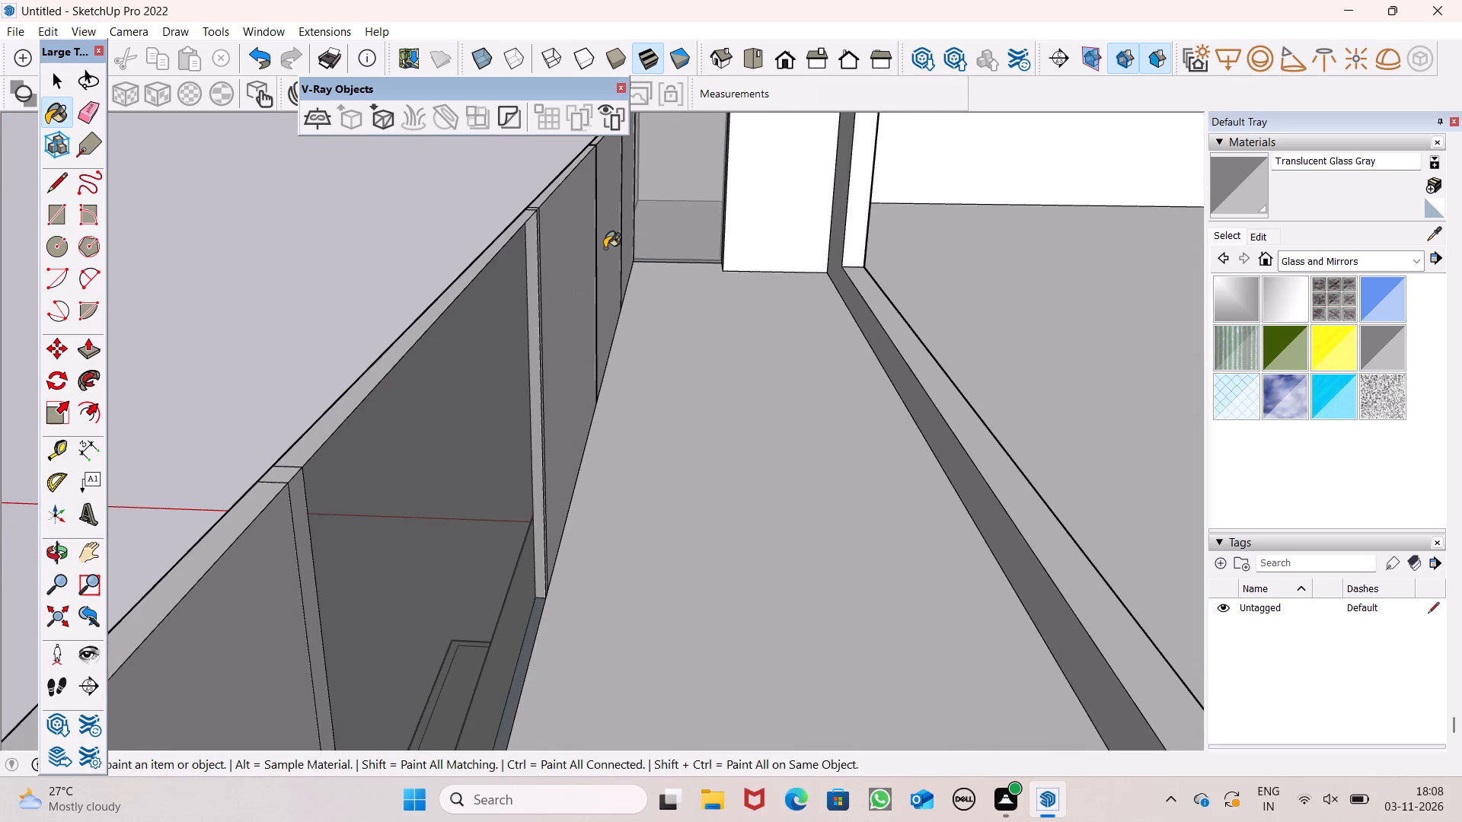
{"action": "left_click", "coordinate": [606, 244]}
{"action": "left_click", "coordinate": [634, 231]}
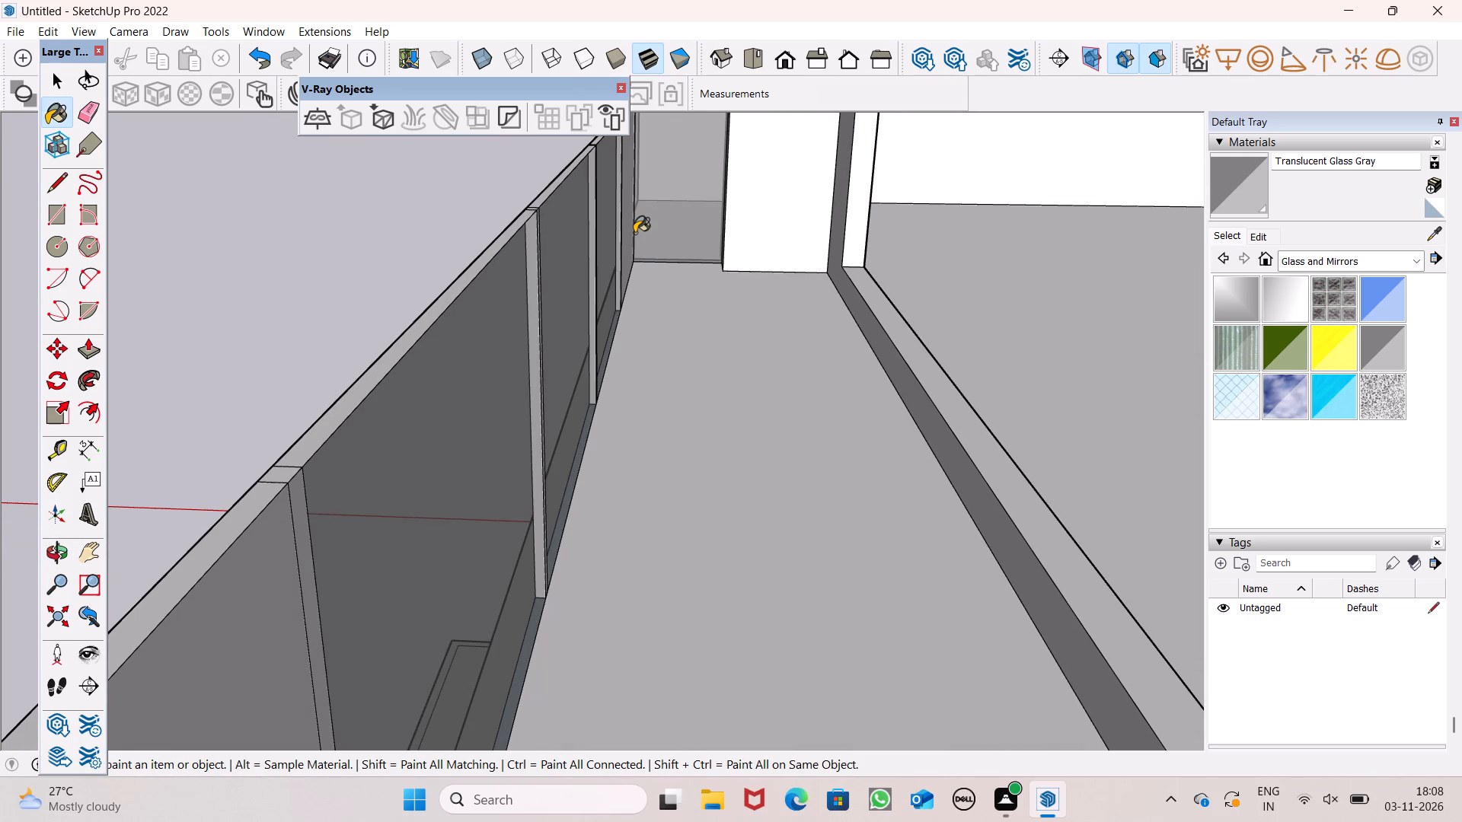
{"action": "left_click", "coordinate": [634, 233]}
{"action": "left_click", "coordinate": [627, 233]}
Paint the same parapet's two remaining inner panels and inner end face beside the blank side wall with Translucent Glass Gray.
{"action": "middle_click_drag", "start_coordinate": [570, 384], "coordinate": [923, 416]}
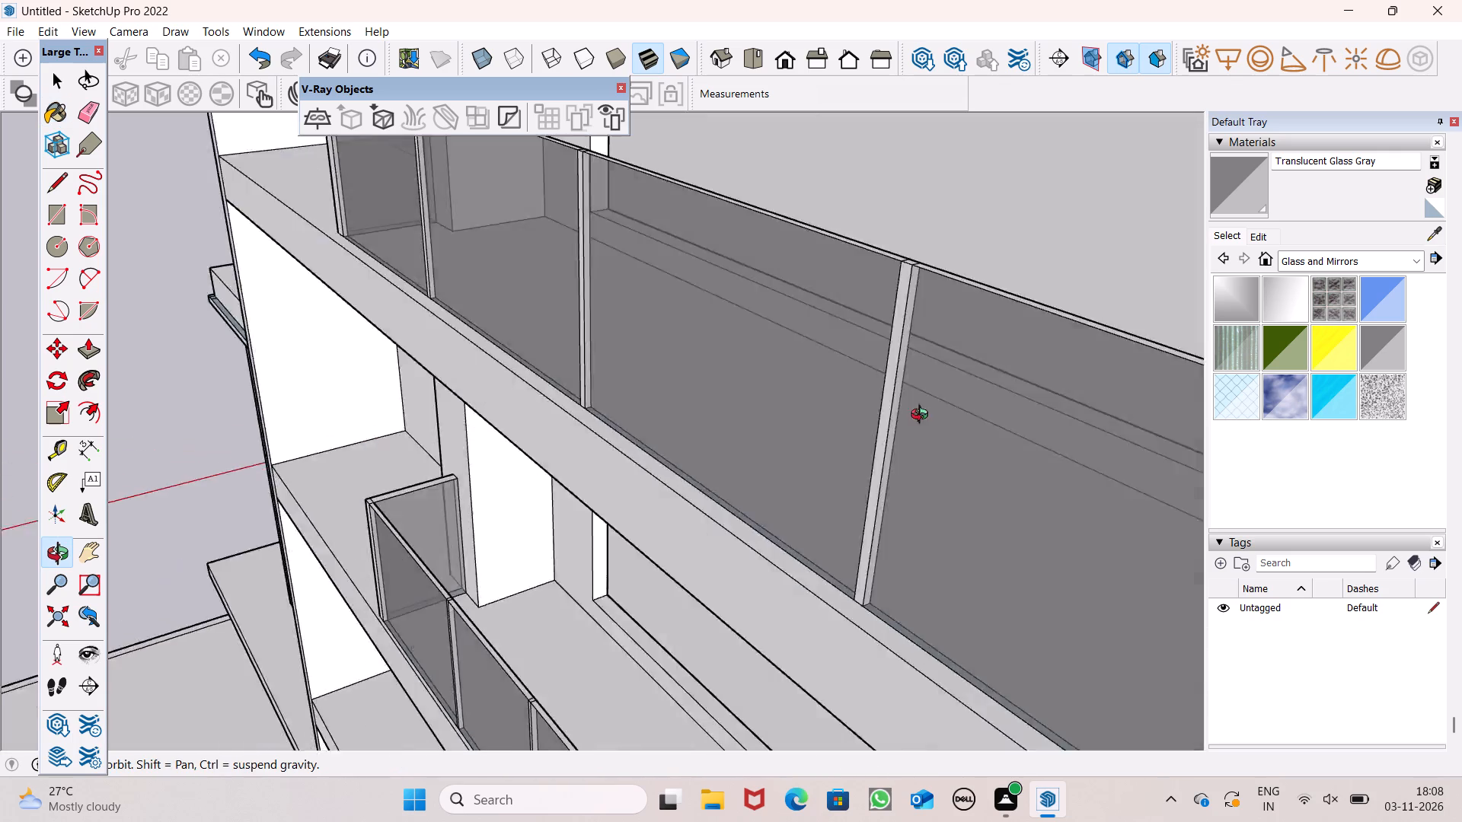
{"action": "middle_click_drag", "start_coordinate": [923, 416], "coordinate": [1032, 389]}
{"action": "scroll", "coordinate": [1032, 390], "scroll_direction": "up", "scroll_amount": 1}
{"action": "scroll", "coordinate": [719, 413], "scroll_direction": "down", "scroll_amount": 12}
{"action": "scroll", "coordinate": [609, 429], "scroll_direction": "down", "scroll_amount": 3}
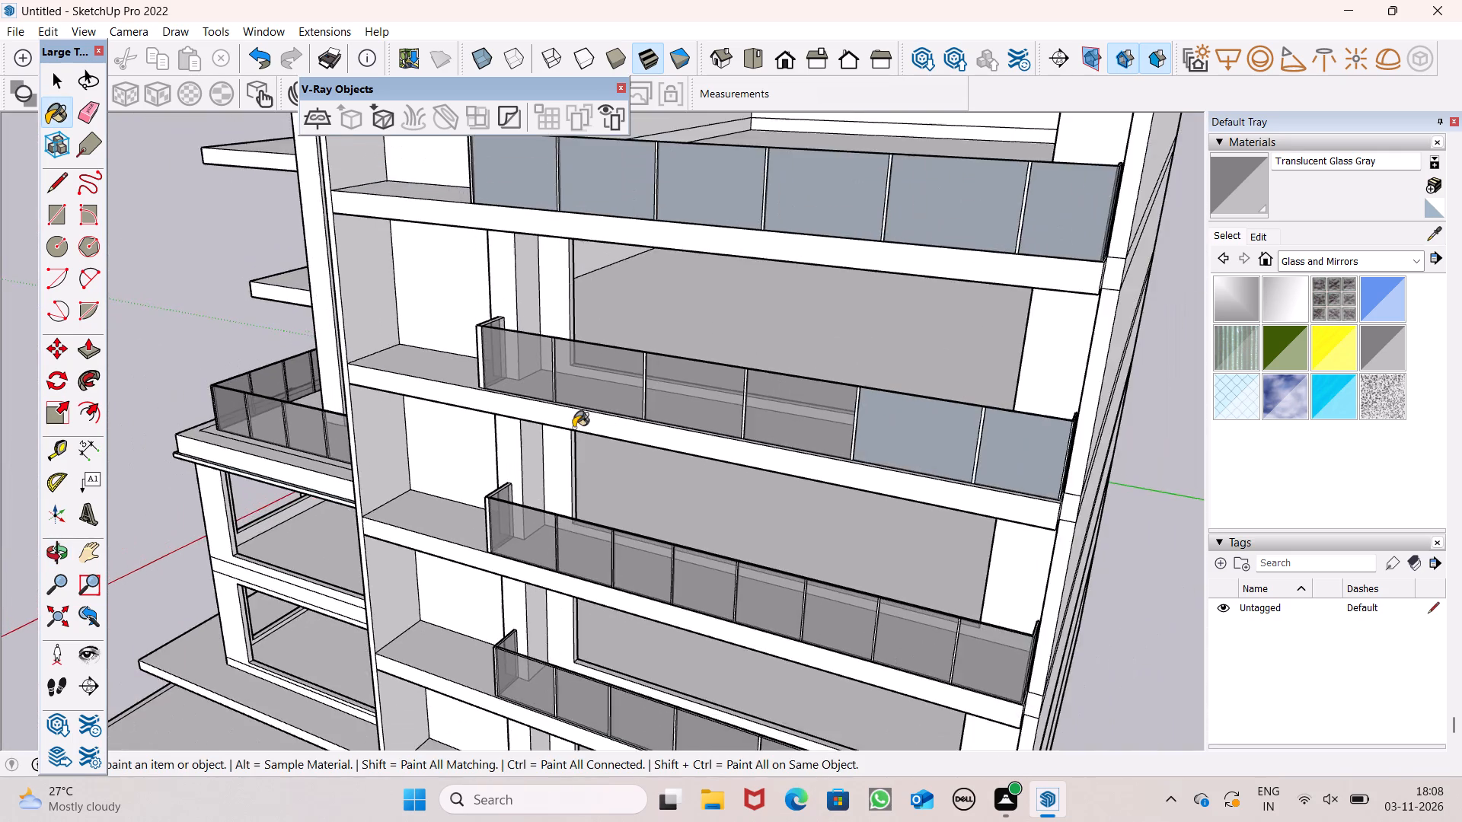
{"action": "middle_click_drag", "start_coordinate": [509, 455], "coordinate": [902, 462]}
{"action": "scroll", "coordinate": [1006, 278], "scroll_direction": "up", "scroll_amount": 11}
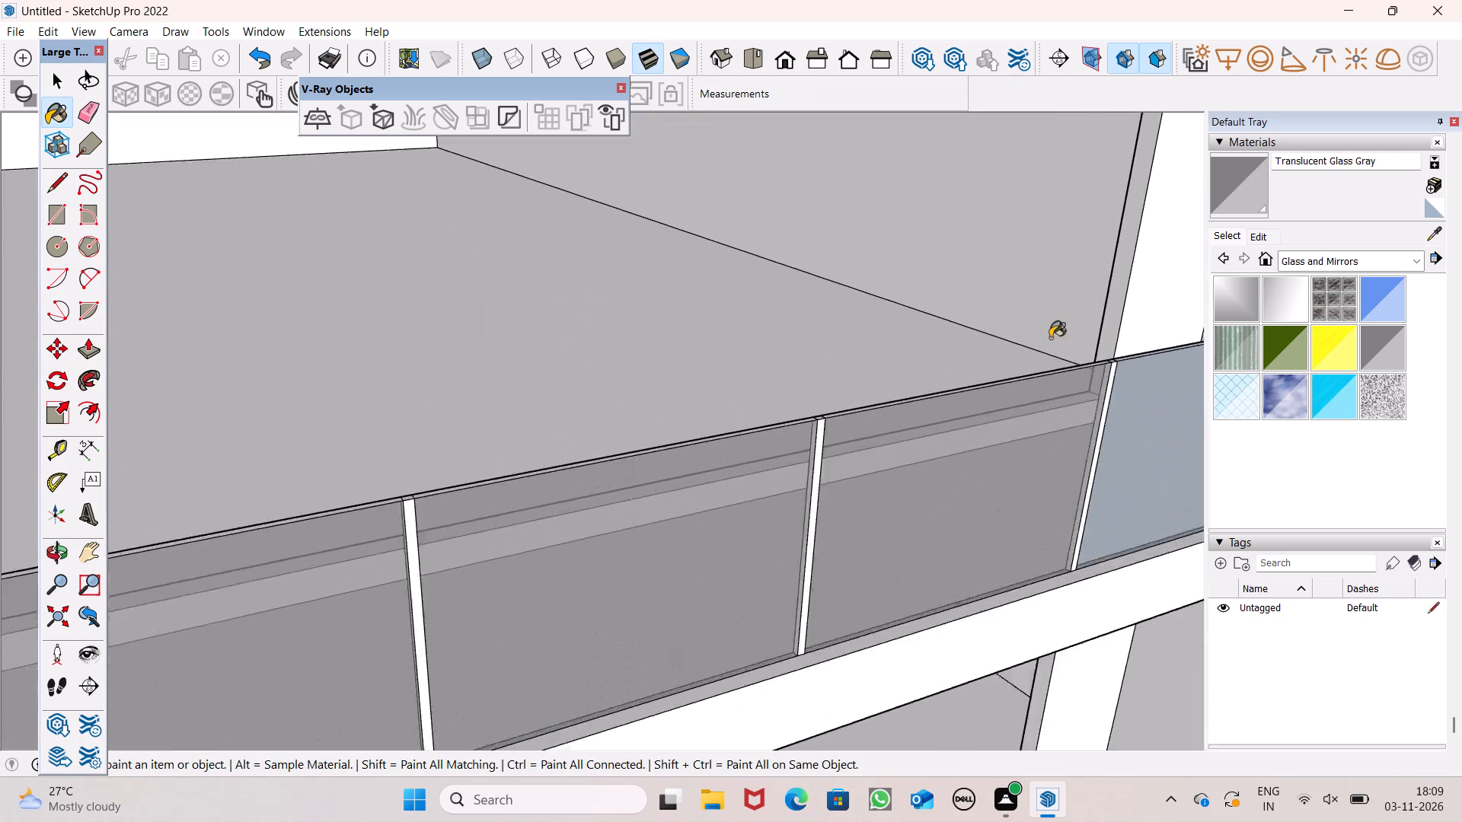
{"action": "scroll", "coordinate": [1050, 338], "scroll_direction": "up", "scroll_amount": 4}
{"action": "middle_click_drag", "start_coordinate": [722, 505], "coordinate": [1176, 400]}
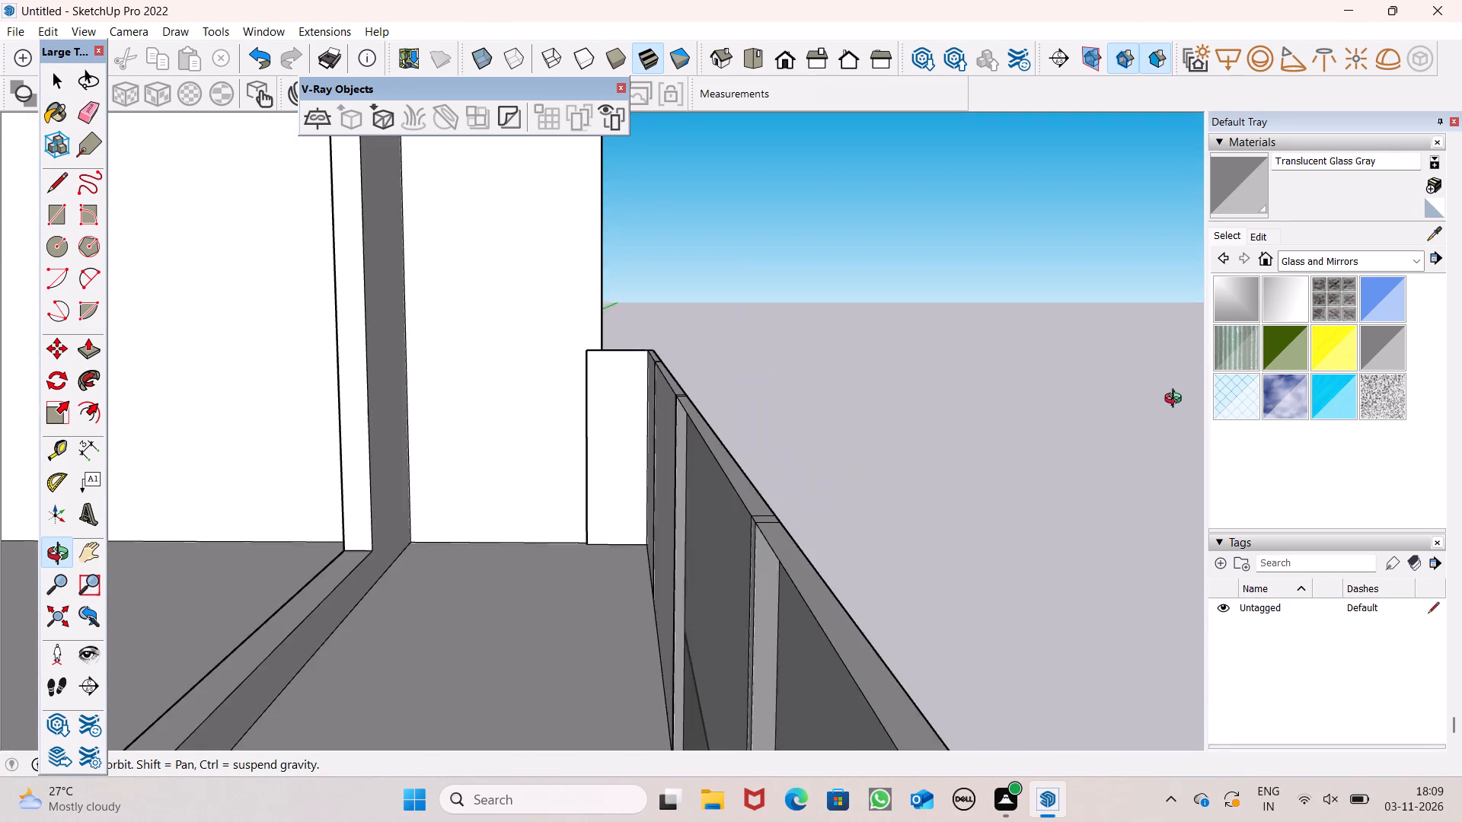
{"action": "middle_click_drag", "start_coordinate": [1176, 400], "coordinate": [1192, 393]}
{"action": "left_click_drag", "start_coordinate": [634, 460], "coordinate": [627, 454]}
{"action": "left_click", "coordinate": [577, 398]}
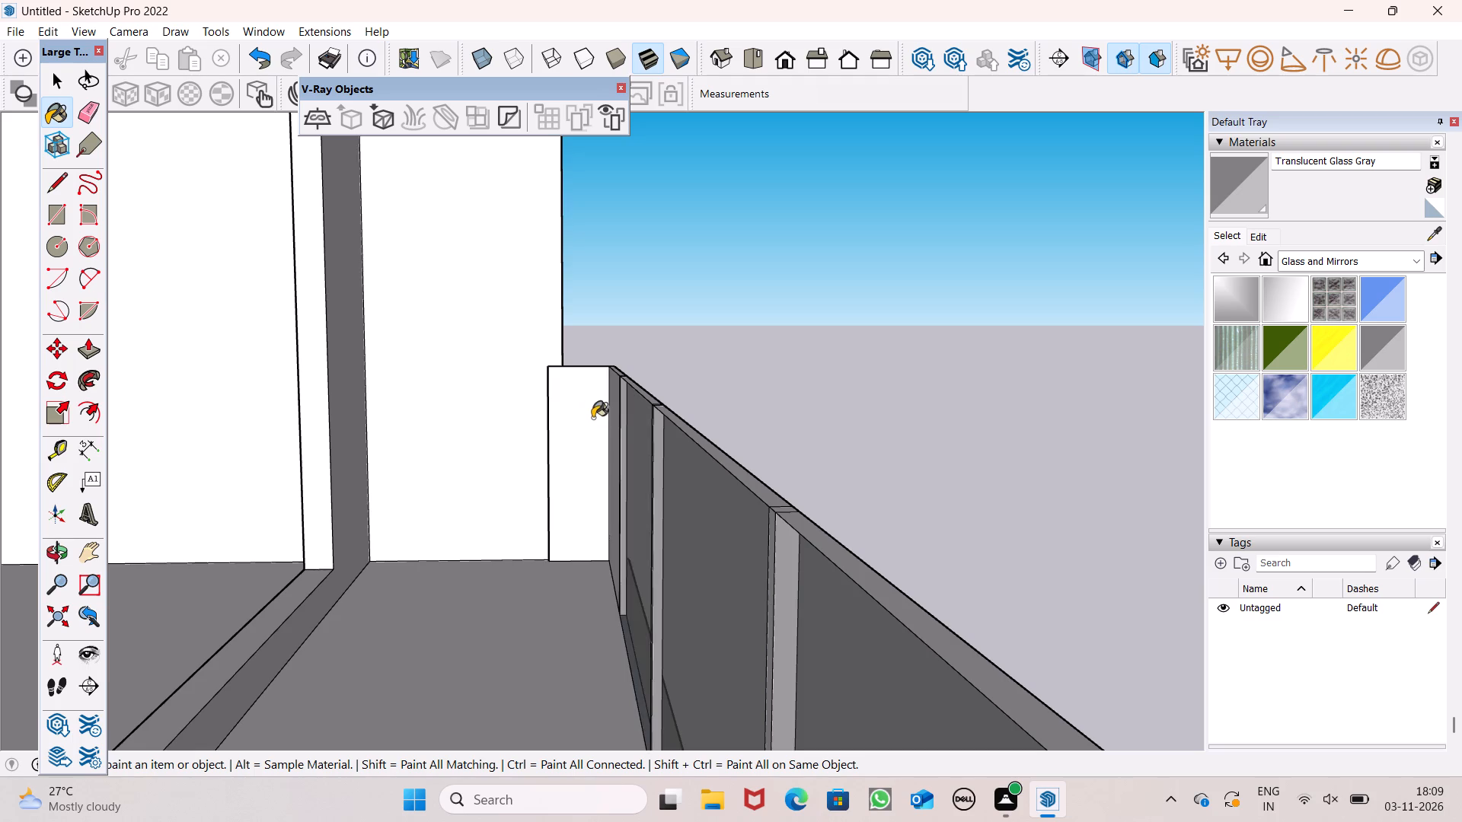
{"action": "scroll", "coordinate": [613, 433], "scroll_direction": "up", "scroll_amount": 6}
{"action": "left_click", "coordinate": [618, 417]}
Paint the next main-facade parapet up's inner panels and its inner end face beside the blank side wall with Translucent Glass Gray.
{"action": "middle_click_drag", "start_coordinate": [630, 459], "coordinate": [469, 496]}
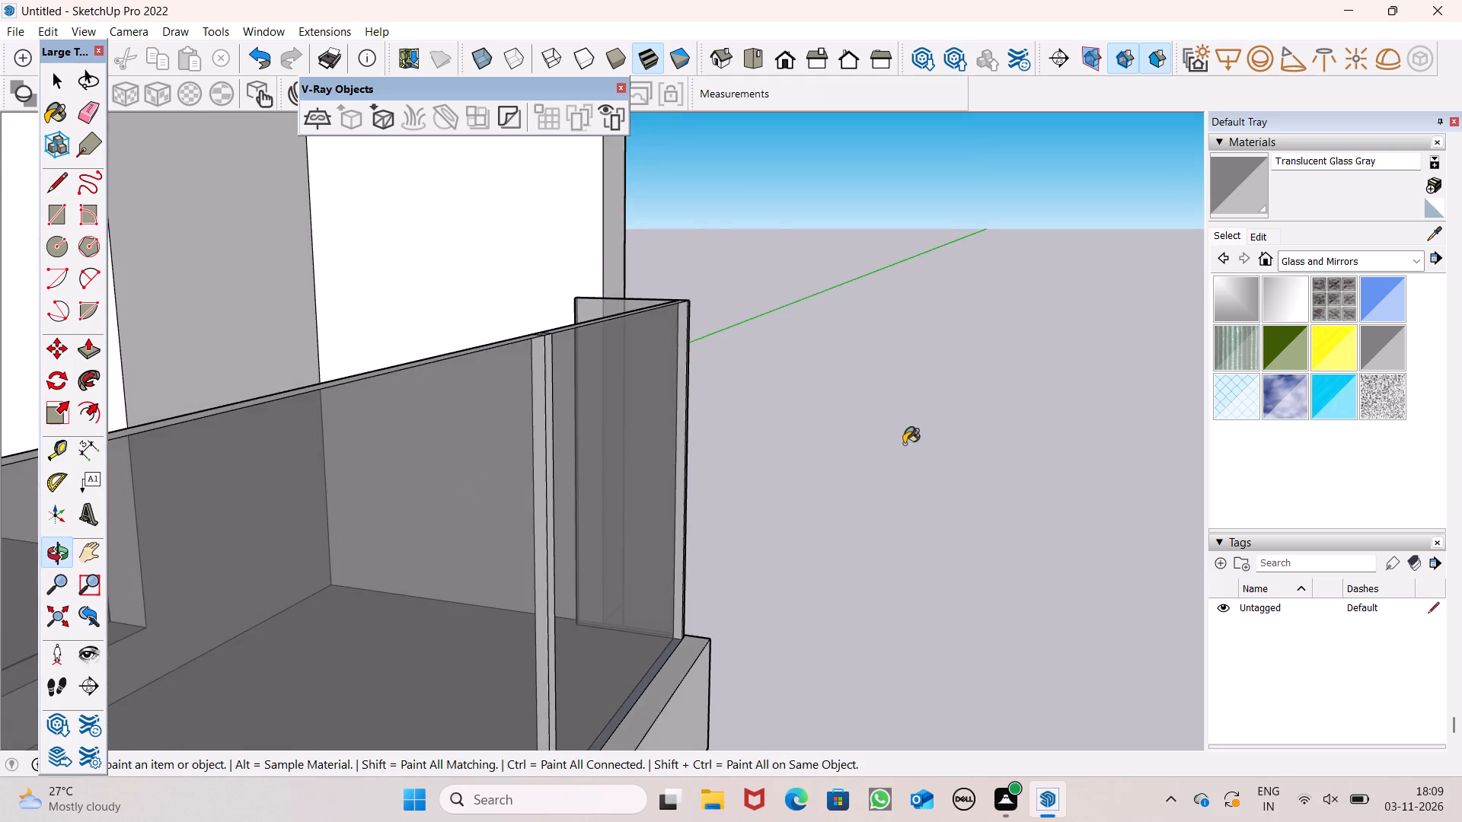
{"action": "scroll", "coordinate": [904, 444], "scroll_direction": "down", "scroll_amount": 14}
{"action": "middle_click_drag", "start_coordinate": [936, 471], "coordinate": [844, 504]}
{"action": "scroll", "coordinate": [838, 480], "scroll_direction": "up", "scroll_amount": 1}
{"action": "scroll", "coordinate": [773, 425], "scroll_direction": "down", "scroll_amount": 7}
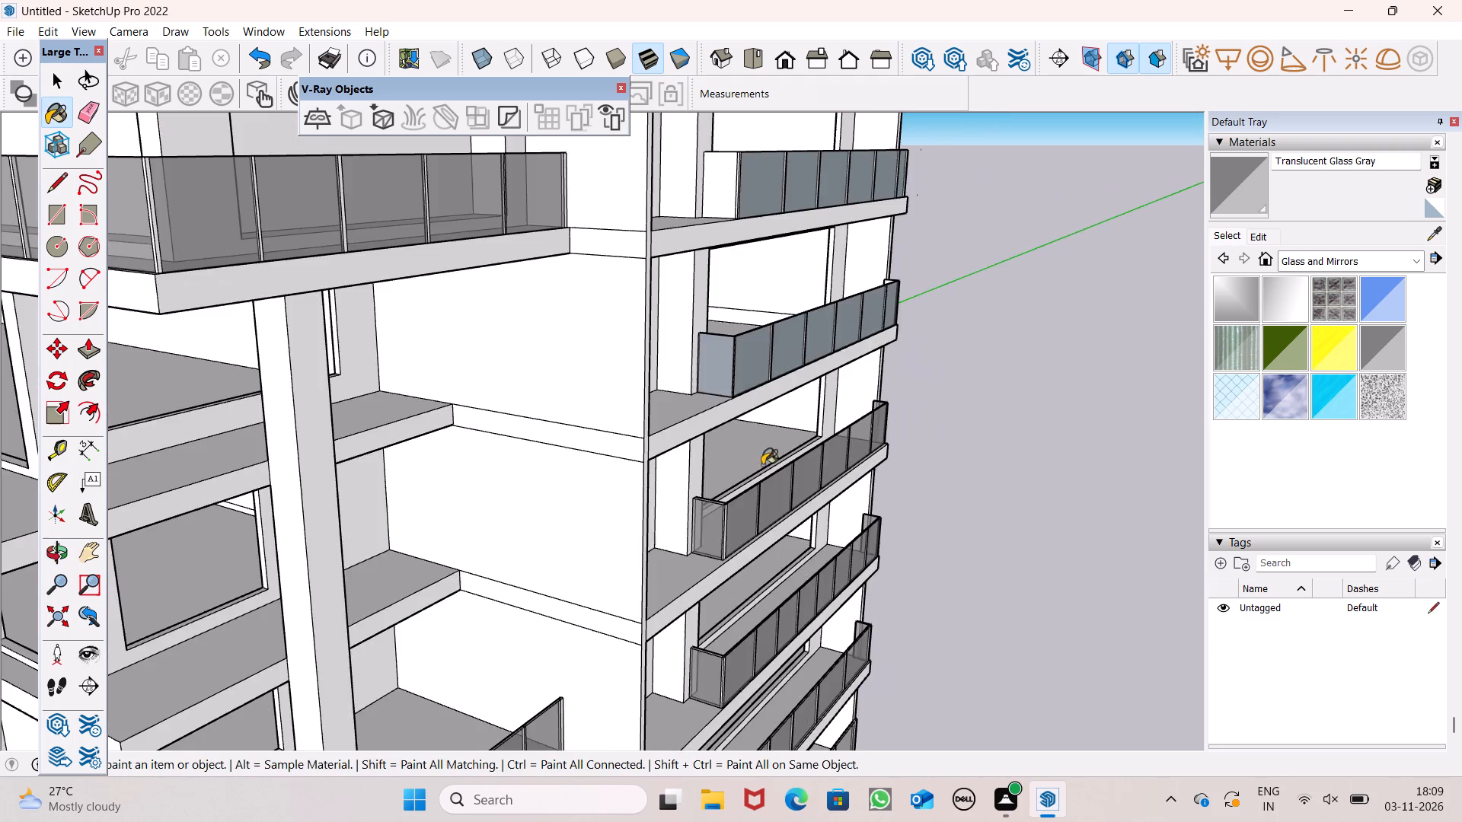
{"action": "scroll", "coordinate": [765, 300], "scroll_direction": "up", "scroll_amount": 8}
{"action": "middle_click_drag", "start_coordinate": [694, 483], "coordinate": [806, 510]}
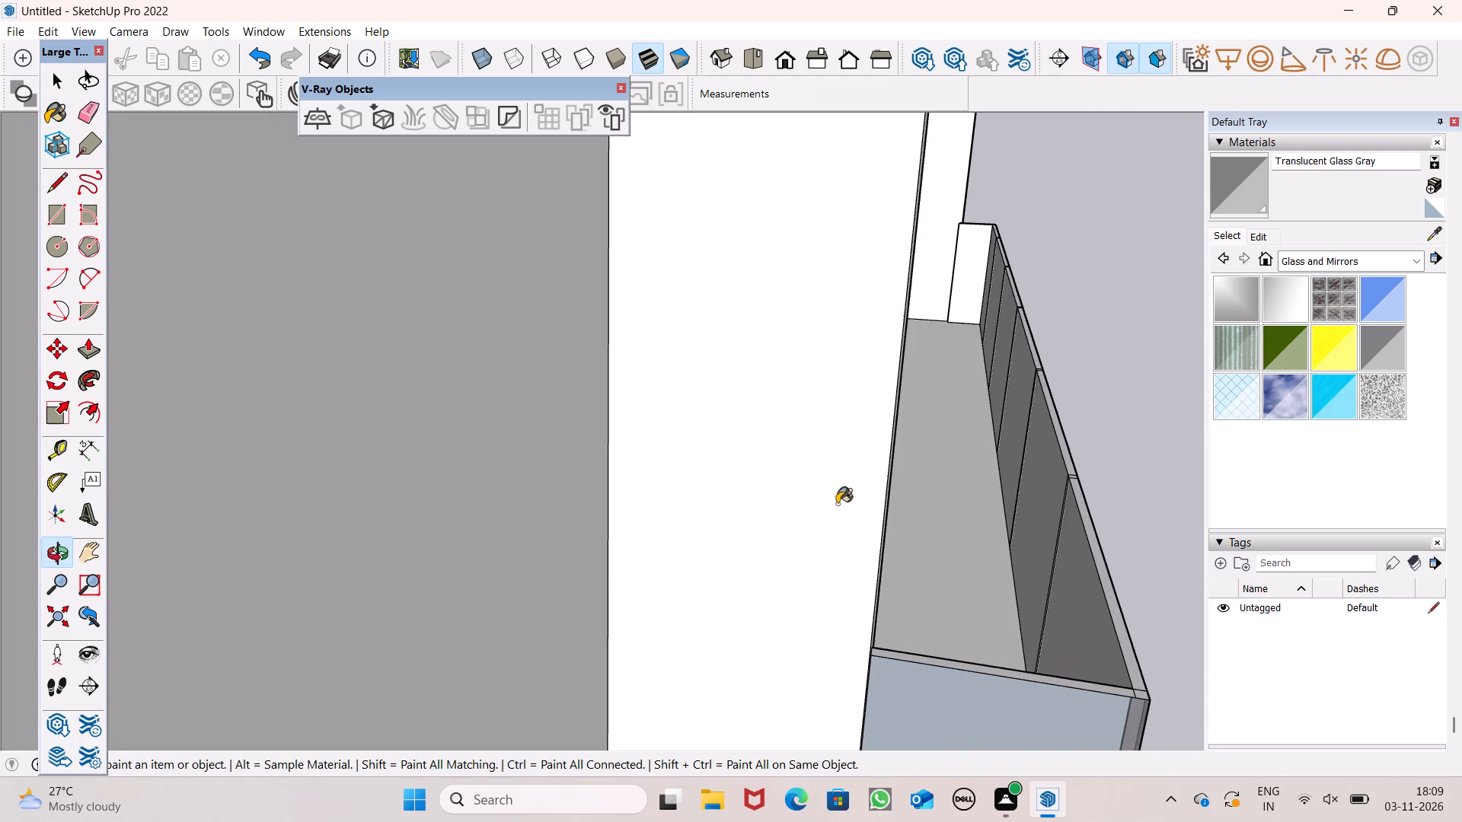
{"action": "scroll", "coordinate": [980, 497], "scroll_direction": "up", "scroll_amount": 3}
{"action": "left_click", "coordinate": [1055, 511]}
{"action": "left_click", "coordinate": [1128, 611]}
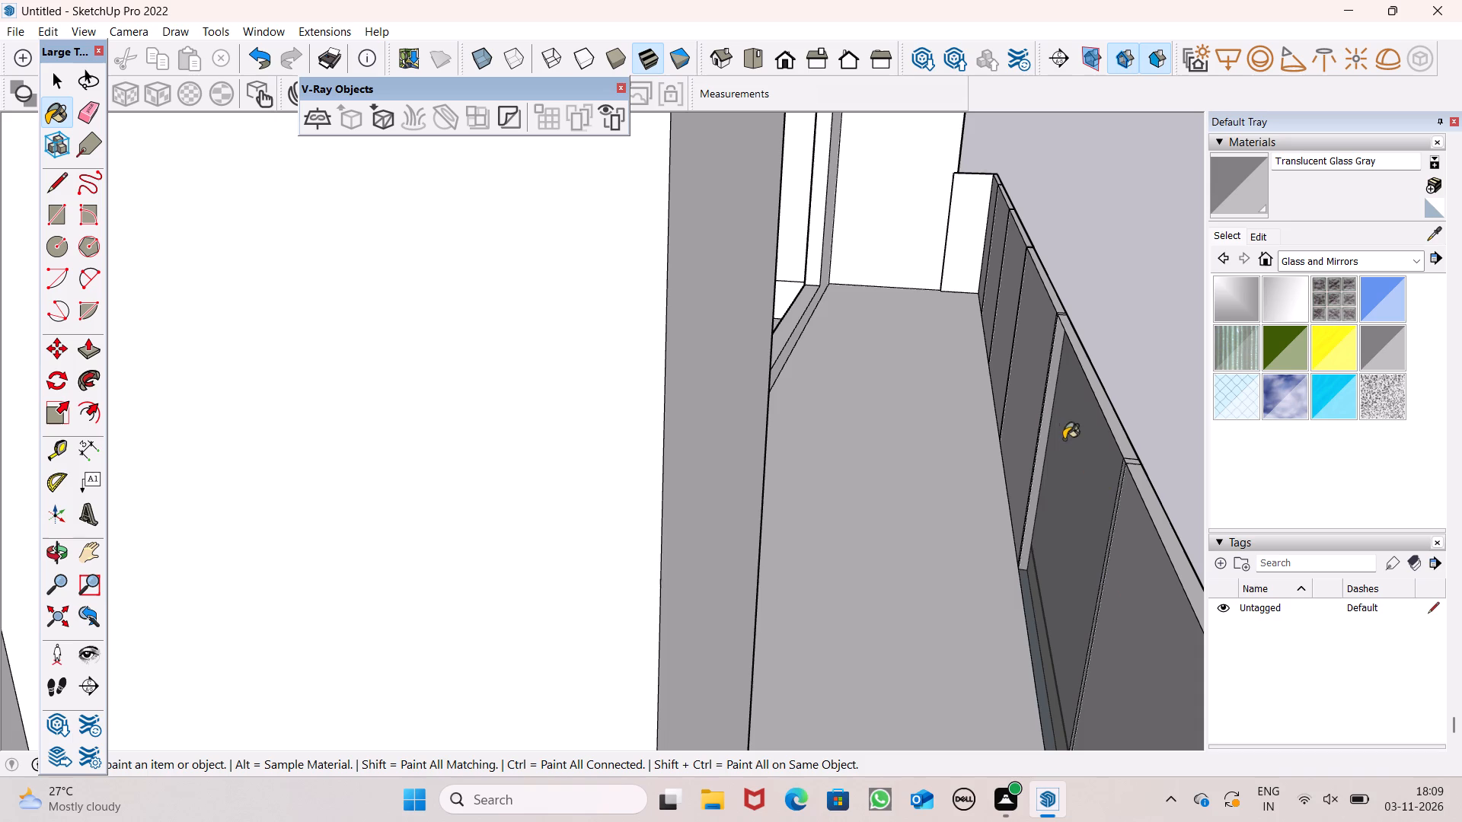
{"action": "left_click", "coordinate": [1026, 387]}
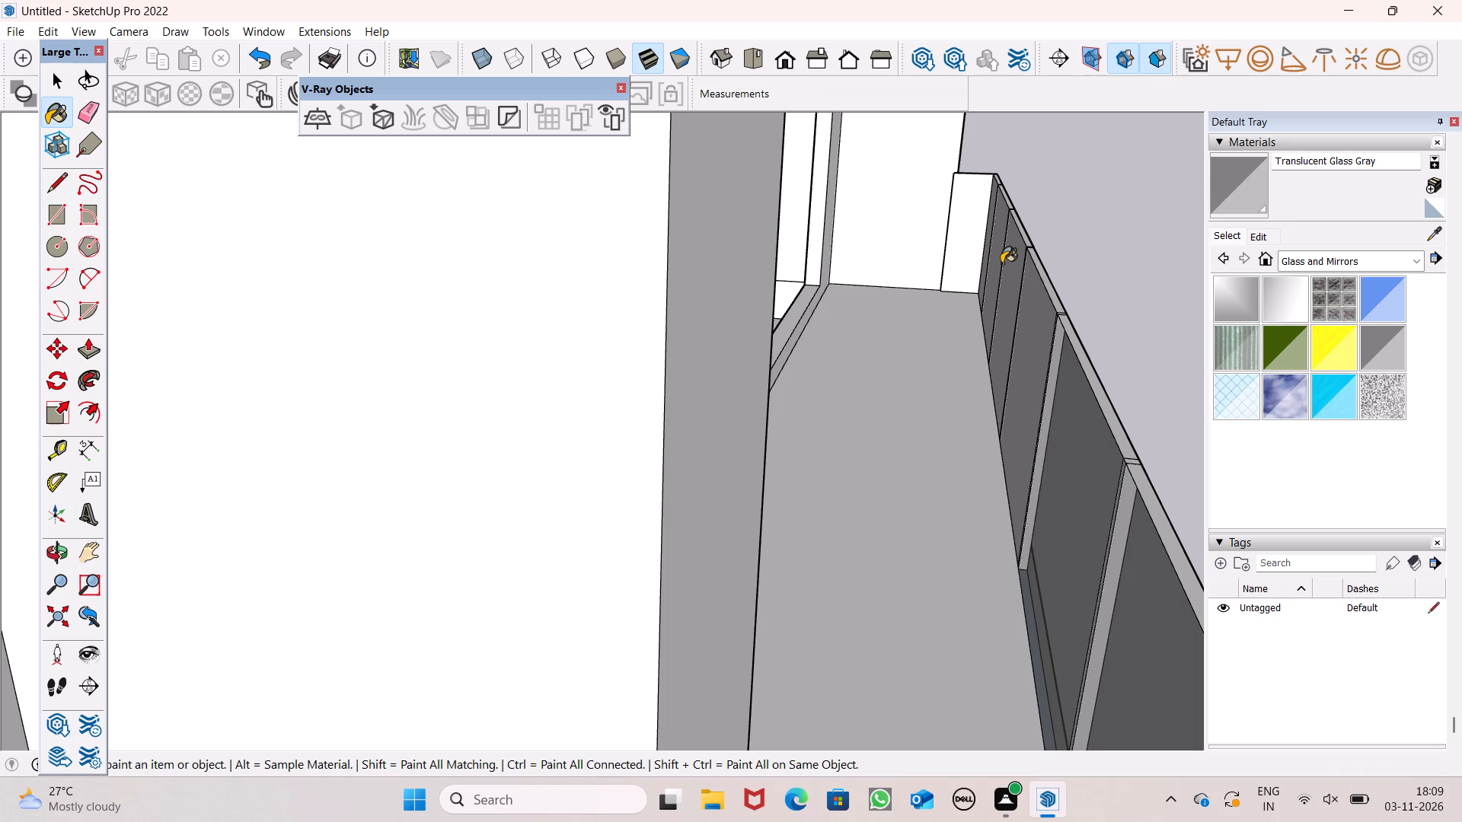
{"action": "left_click", "coordinate": [1012, 259]}
{"action": "scroll", "coordinate": [958, 218], "scroll_direction": "up", "scroll_amount": 7}
{"action": "left_click", "coordinate": [968, 222]}
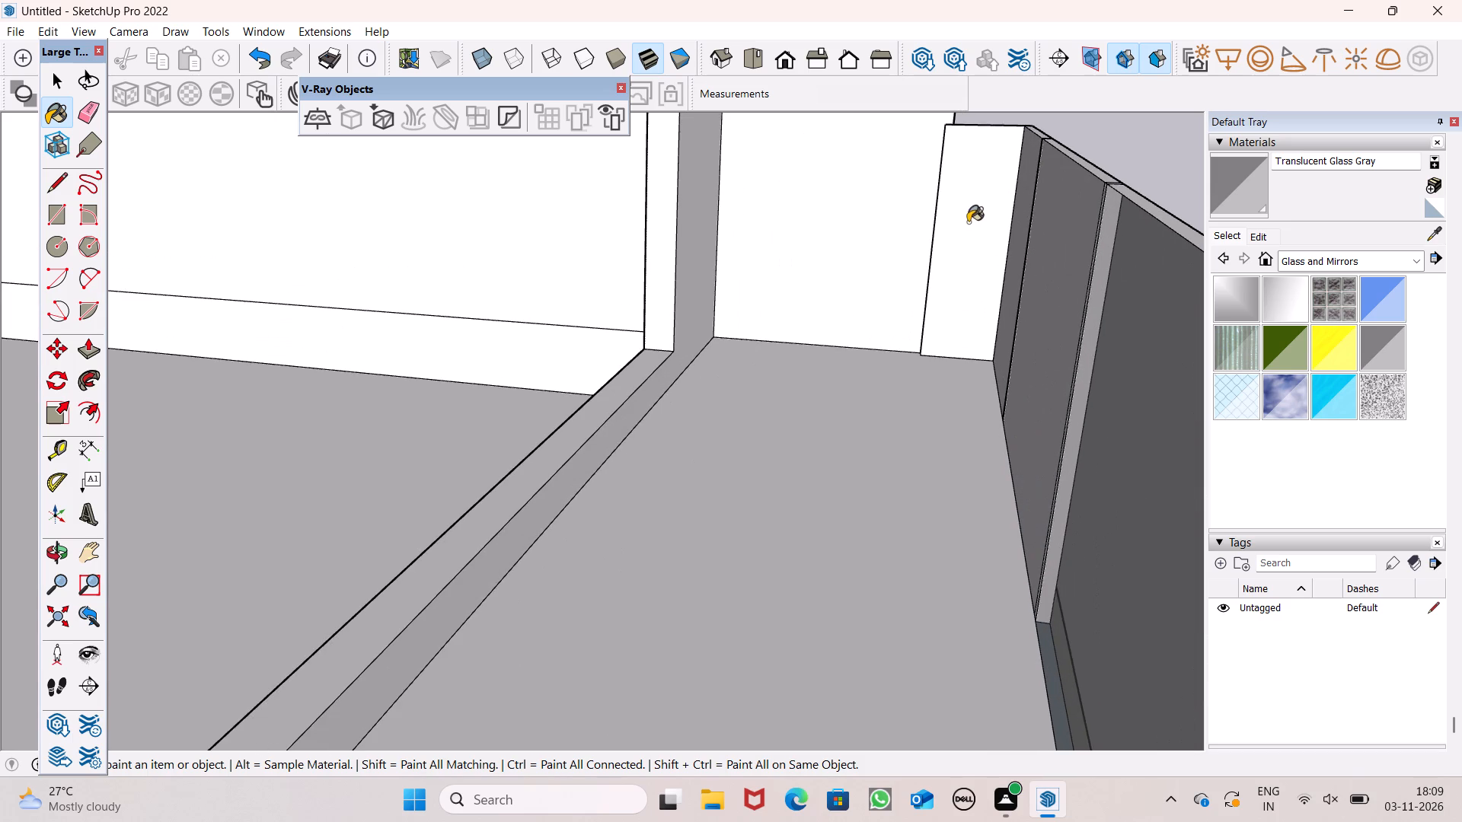
{"action": "left_click", "coordinate": [1090, 253]}
{"action": "left_click", "coordinate": [1022, 236]}
Paint the inner side of that parapet's end face nearest the corner balconies with Translucent Glass Gray.
{"action": "scroll", "coordinate": [1011, 278], "scroll_direction": "down", "scroll_amount": 3}
{"action": "middle_click_drag", "start_coordinate": [1055, 373], "coordinate": [1027, 392]}
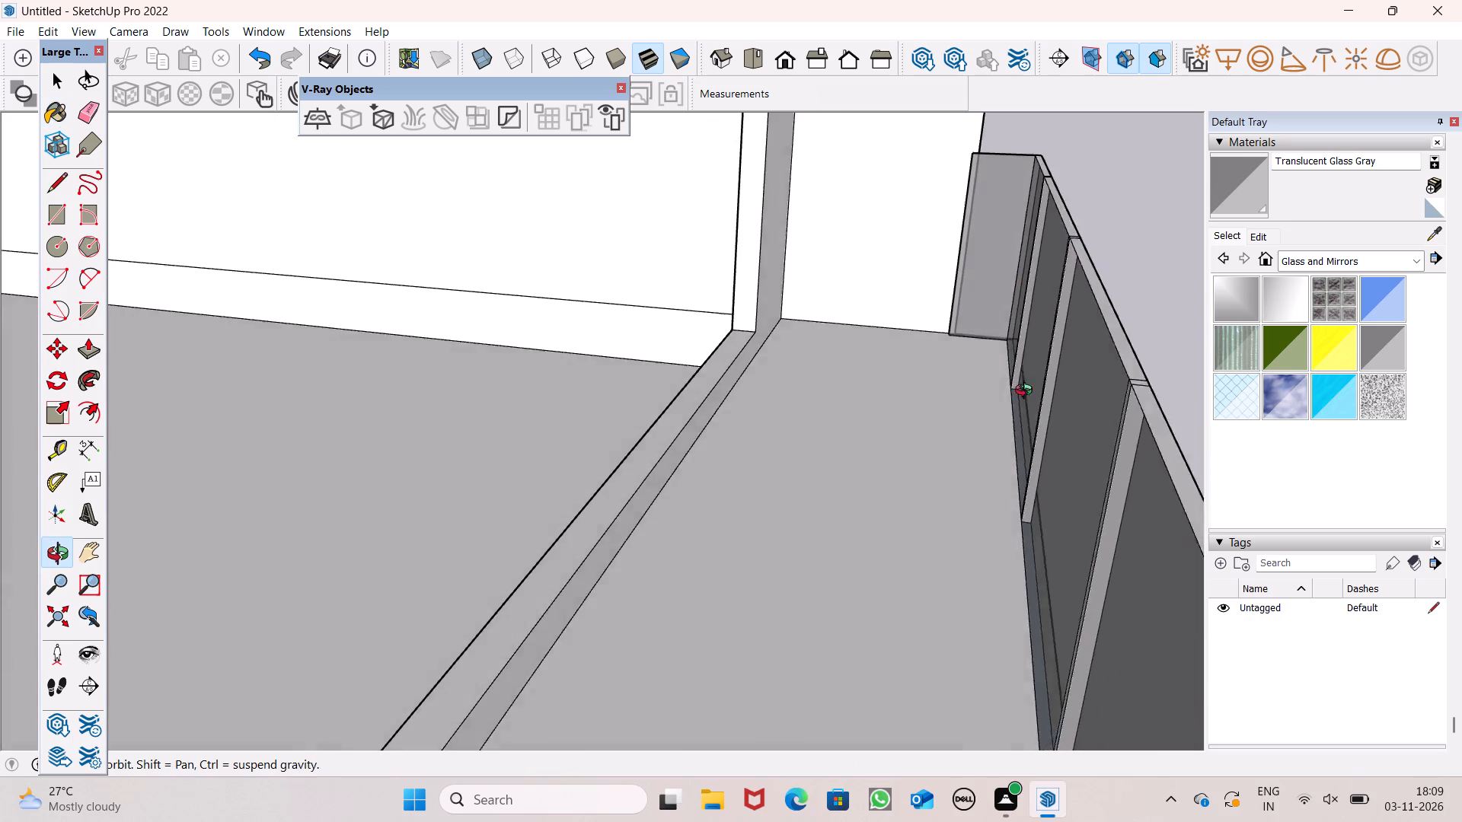
{"action": "middle_click_drag", "start_coordinate": [1027, 392], "coordinate": [442, 371]}
{"action": "scroll", "coordinate": [975, 352], "scroll_direction": "down", "scroll_amount": 10}
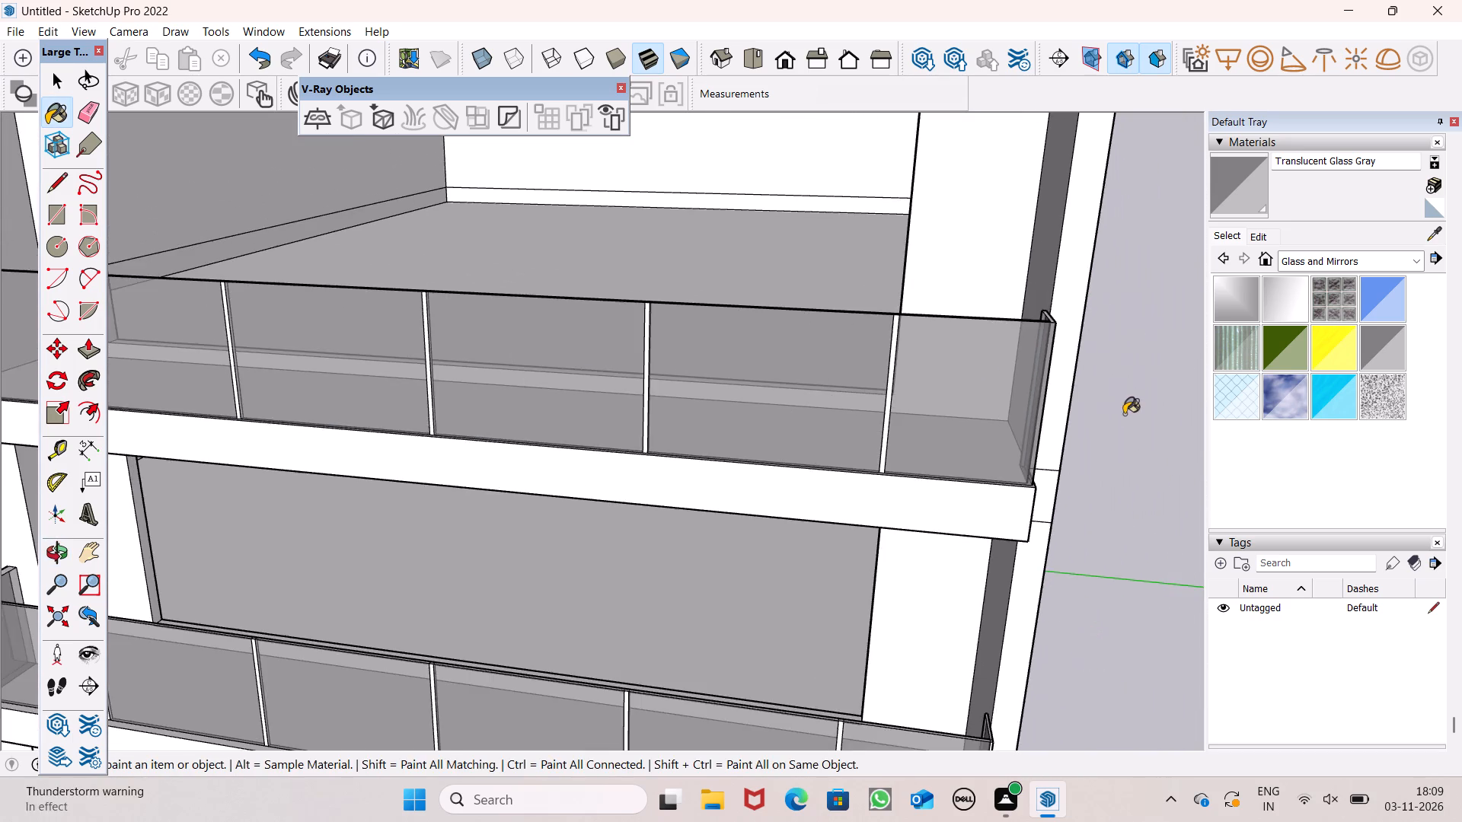
{"action": "middle_click_drag", "start_coordinate": [1122, 418], "coordinate": [665, 374]}
{"action": "scroll", "coordinate": [553, 245], "scroll_direction": "up", "scroll_amount": 3}
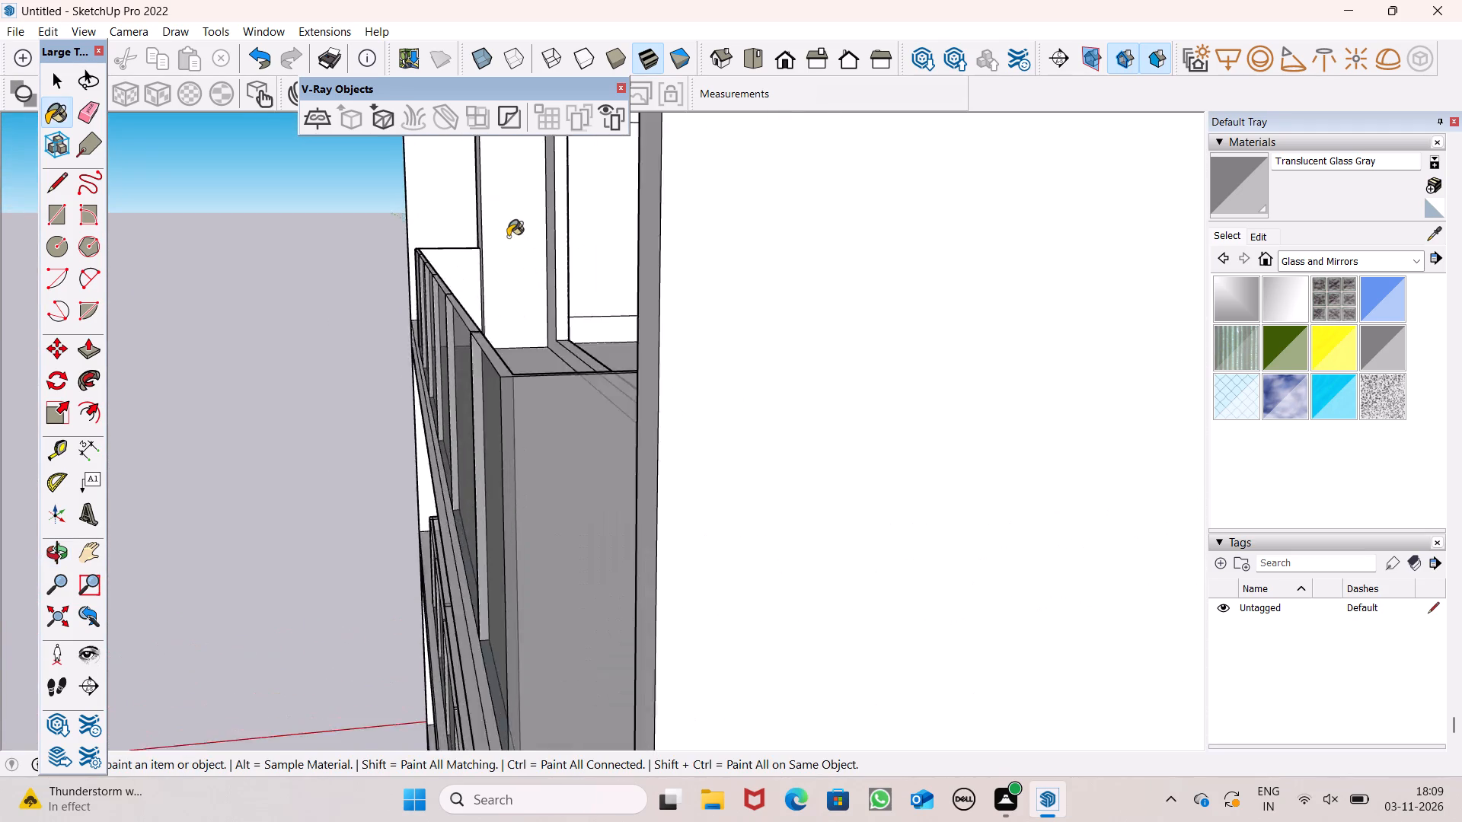
{"action": "scroll", "coordinate": [508, 237], "scroll_direction": "up", "scroll_amount": 4}
{"action": "left_click", "coordinate": [413, 290]}
Paint the three inner panels nearest the corner balconies on the second-highest main-facade parapet with Translucent Glass Gray.
{"action": "middle_click_drag", "start_coordinate": [387, 355], "coordinate": [783, 377]}
{"action": "scroll", "coordinate": [791, 370], "scroll_direction": "up", "scroll_amount": 1}
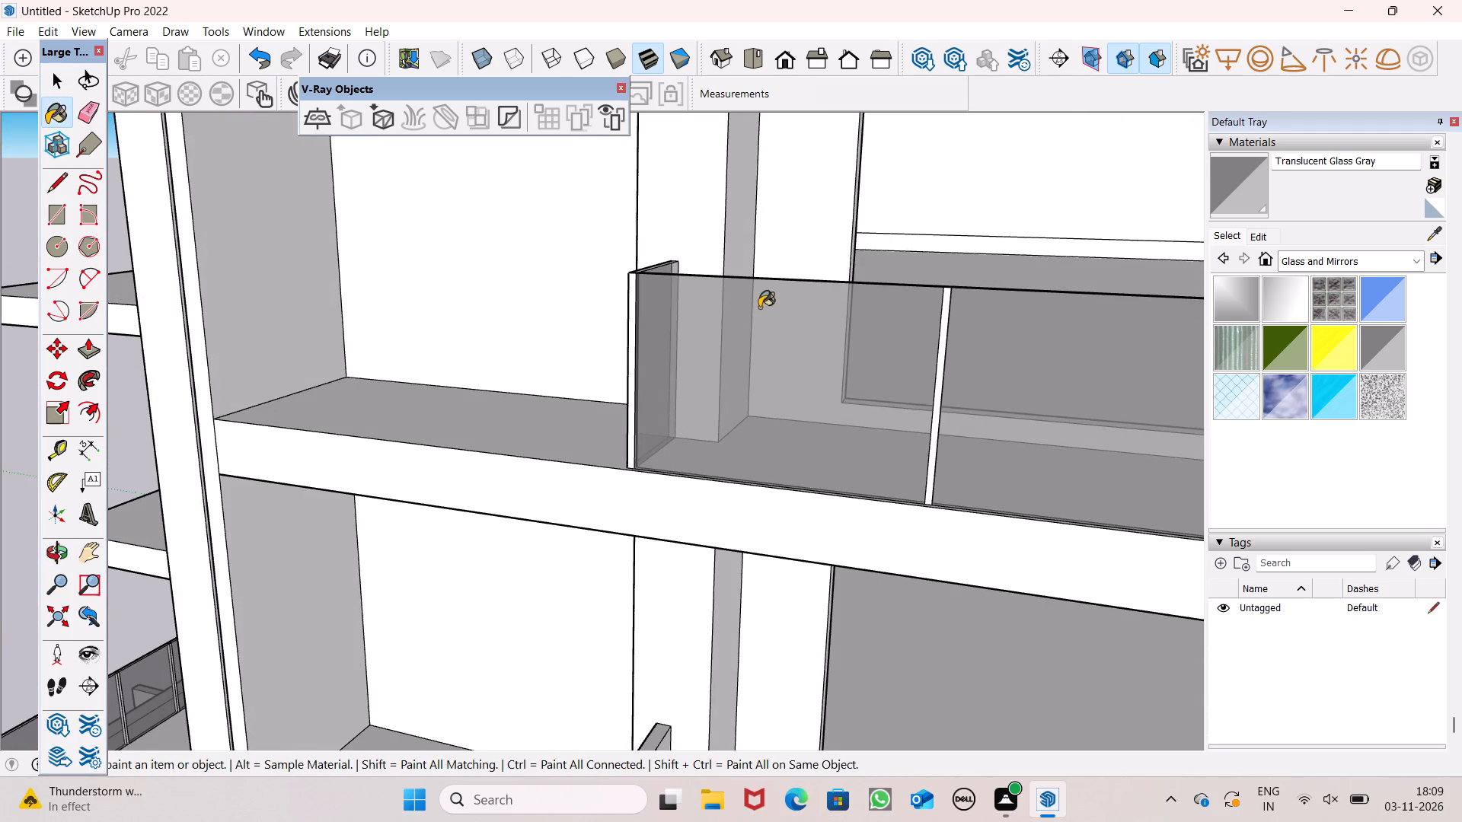
{"action": "scroll", "coordinate": [761, 303], "scroll_direction": "down", "scroll_amount": 12}
{"action": "middle_click_drag", "start_coordinate": [695, 409], "coordinate": [943, 439]}
{"action": "scroll", "coordinate": [736, 427], "scroll_direction": "down", "scroll_amount": 5}
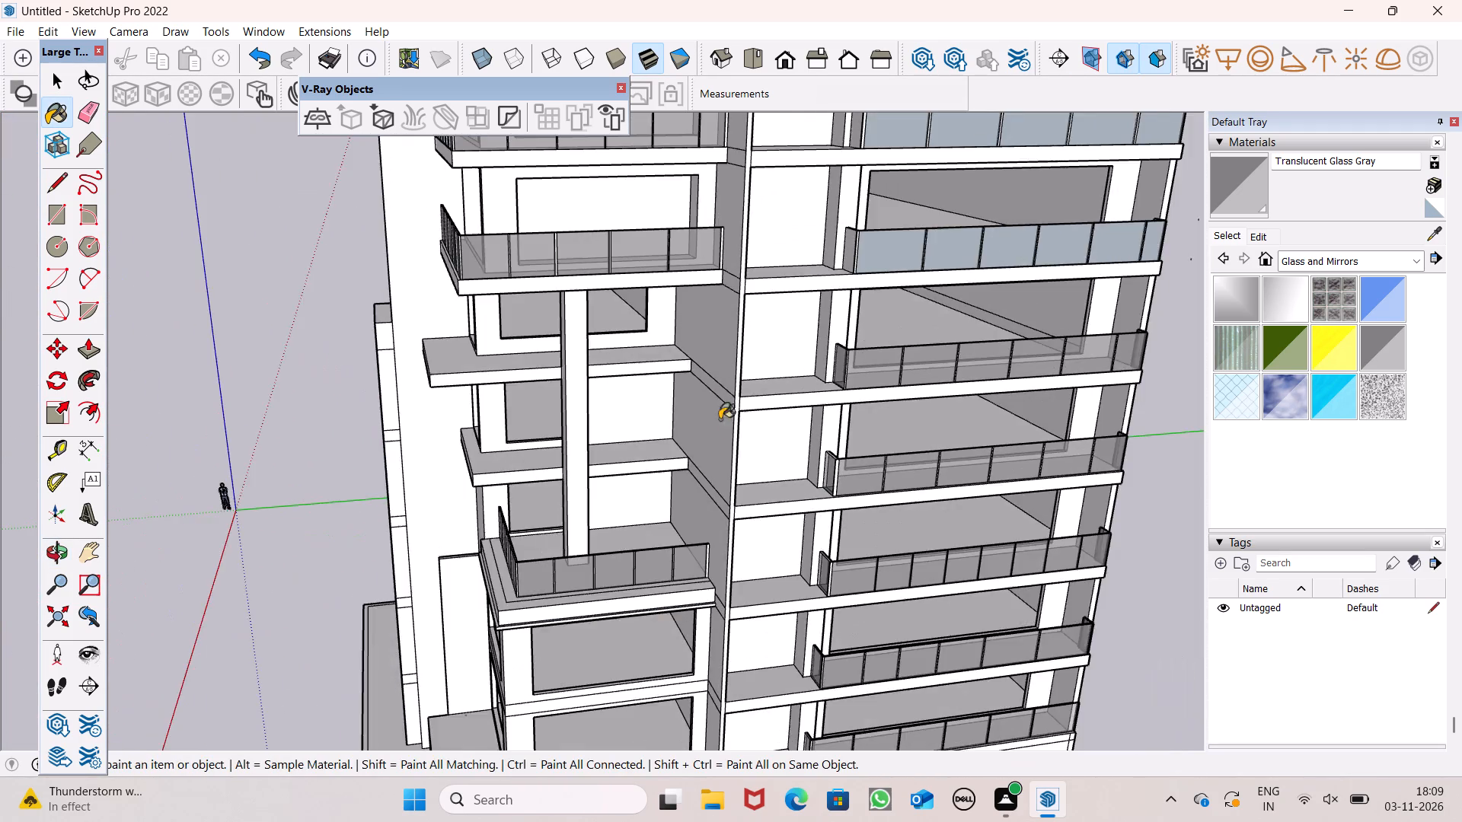
{"action": "scroll", "coordinate": [705, 388], "scroll_direction": "down", "scroll_amount": 5}
{"action": "middle_click_drag", "start_coordinate": [940, 401], "coordinate": [311, 511]}
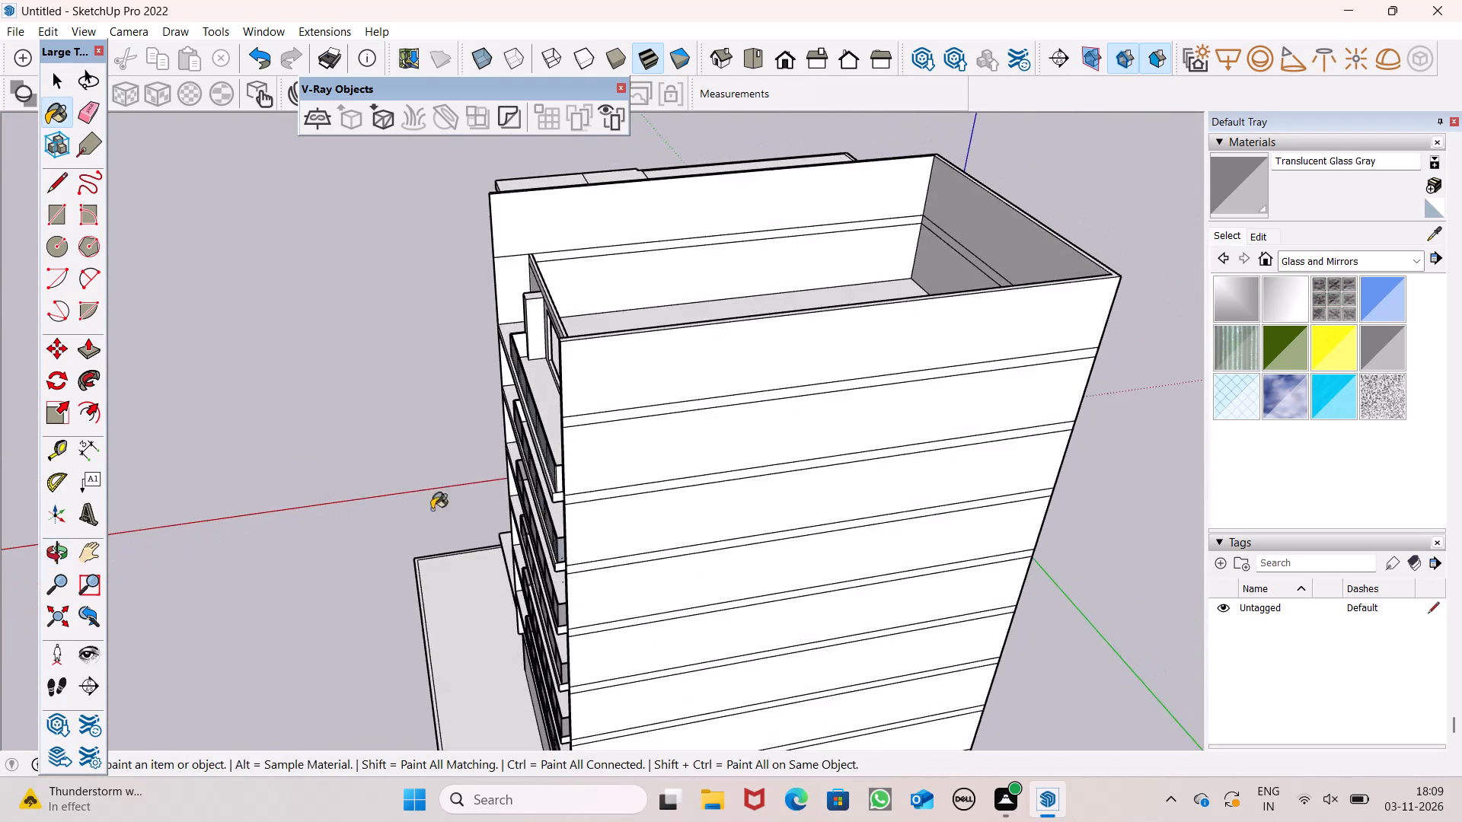
{"action": "scroll", "coordinate": [500, 515], "scroll_direction": "up", "scroll_amount": 7}
{"action": "scroll", "coordinate": [638, 576], "scroll_direction": "up", "scroll_amount": 9}
{"action": "scroll", "coordinate": [567, 444], "scroll_direction": "down", "scroll_amount": 4}
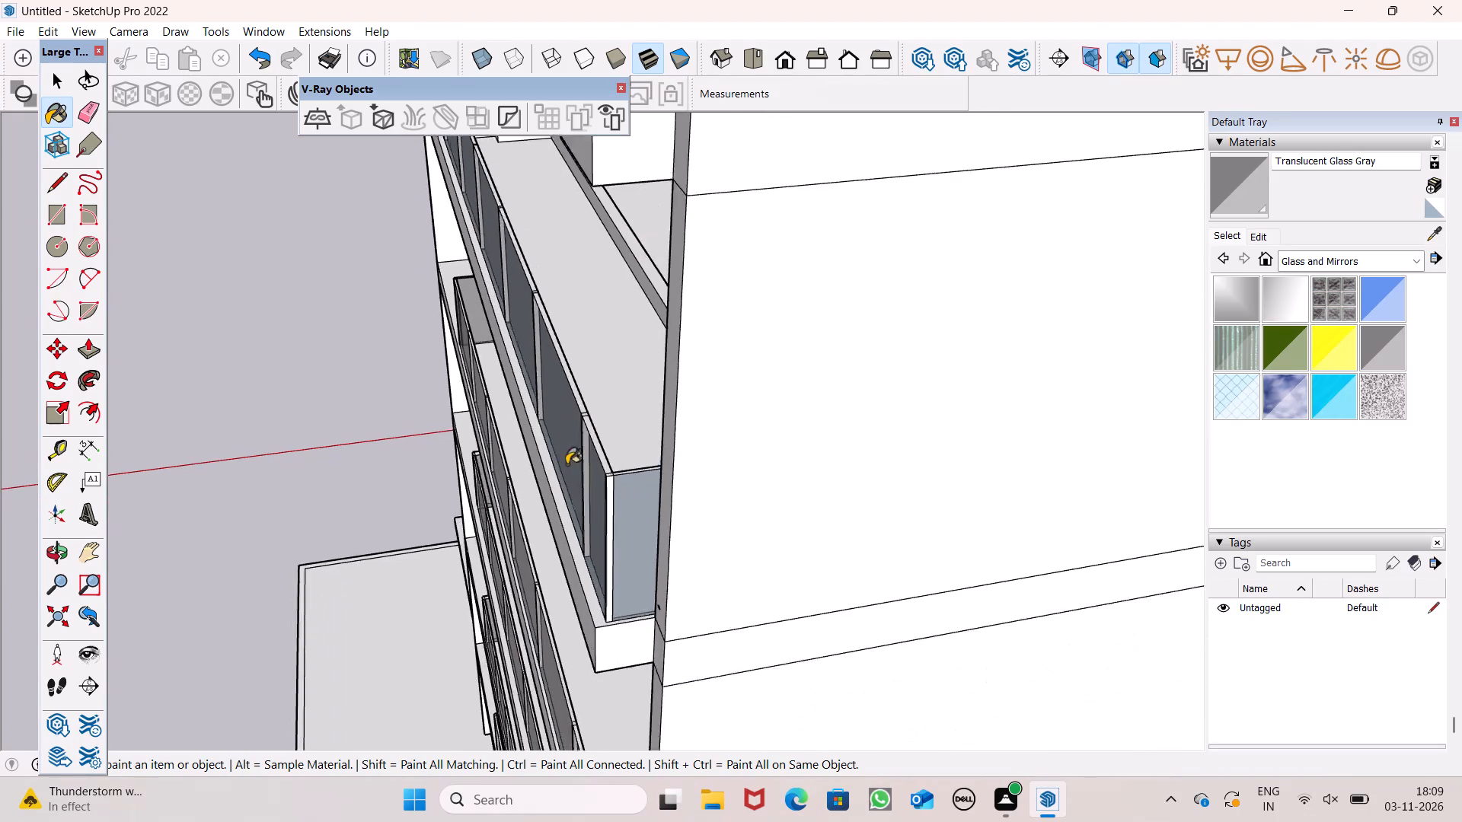
{"action": "scroll", "coordinate": [567, 464], "scroll_direction": "down", "scroll_amount": 2}
{"action": "middle_click_drag", "start_coordinate": [573, 482], "coordinate": [528, 311]}
{"action": "scroll", "coordinate": [538, 323], "scroll_direction": "up", "scroll_amount": 1}
{"action": "scroll", "coordinate": [488, 244], "scroll_direction": "up", "scroll_amount": 7}
{"action": "scroll", "coordinate": [776, 339], "scroll_direction": "up", "scroll_amount": 1}
{"action": "middle_click_drag", "start_coordinate": [776, 358], "coordinate": [747, 438]}
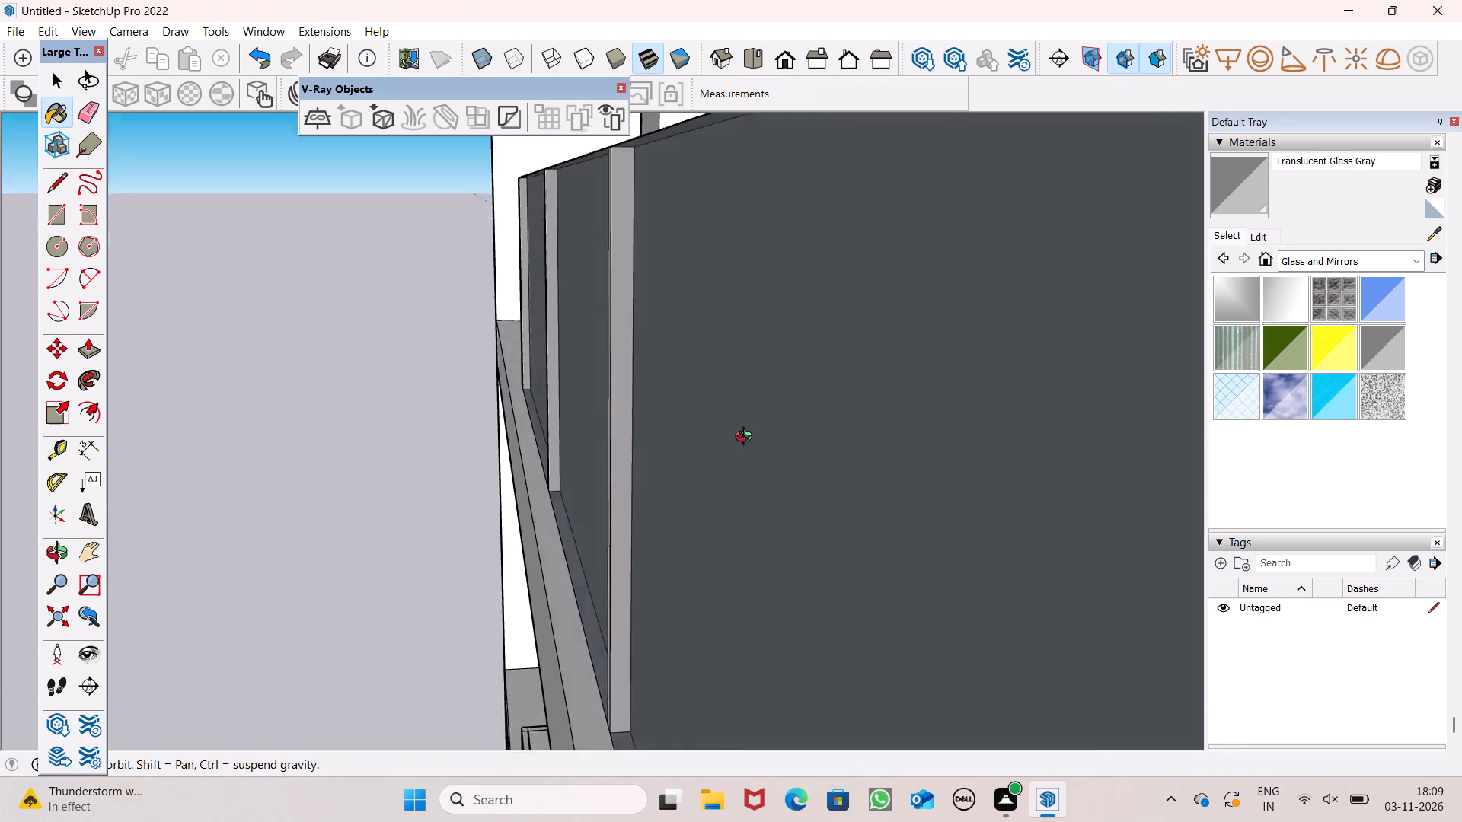
{"action": "middle_click_drag", "start_coordinate": [747, 438], "coordinate": [541, 502]}
{"action": "left_click", "coordinate": [794, 502]}
{"action": "left_click", "coordinate": [1022, 326]}
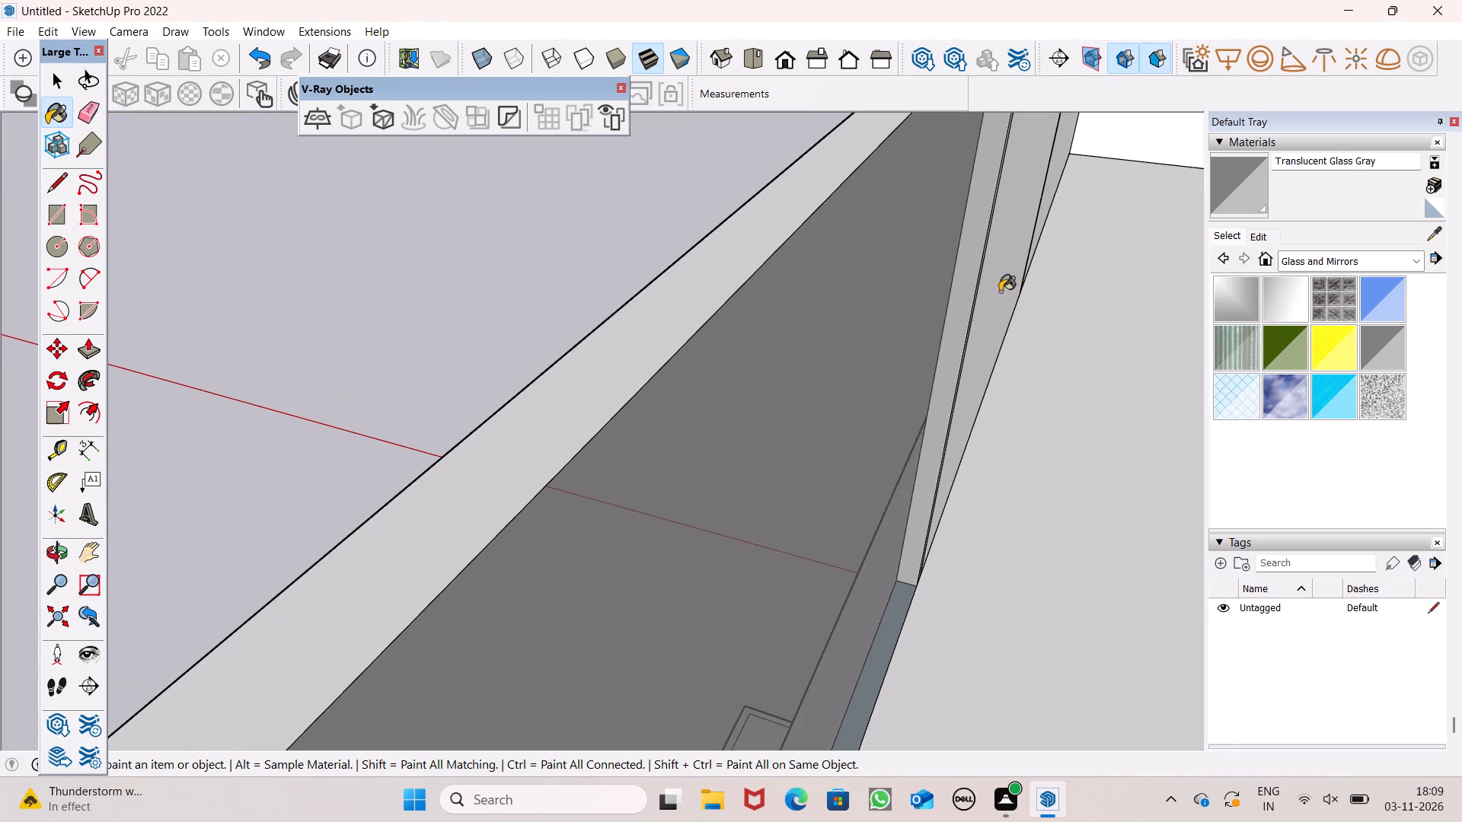
{"action": "key", "text": "ctrl+z"}
{"action": "left_click", "coordinate": [998, 268]}
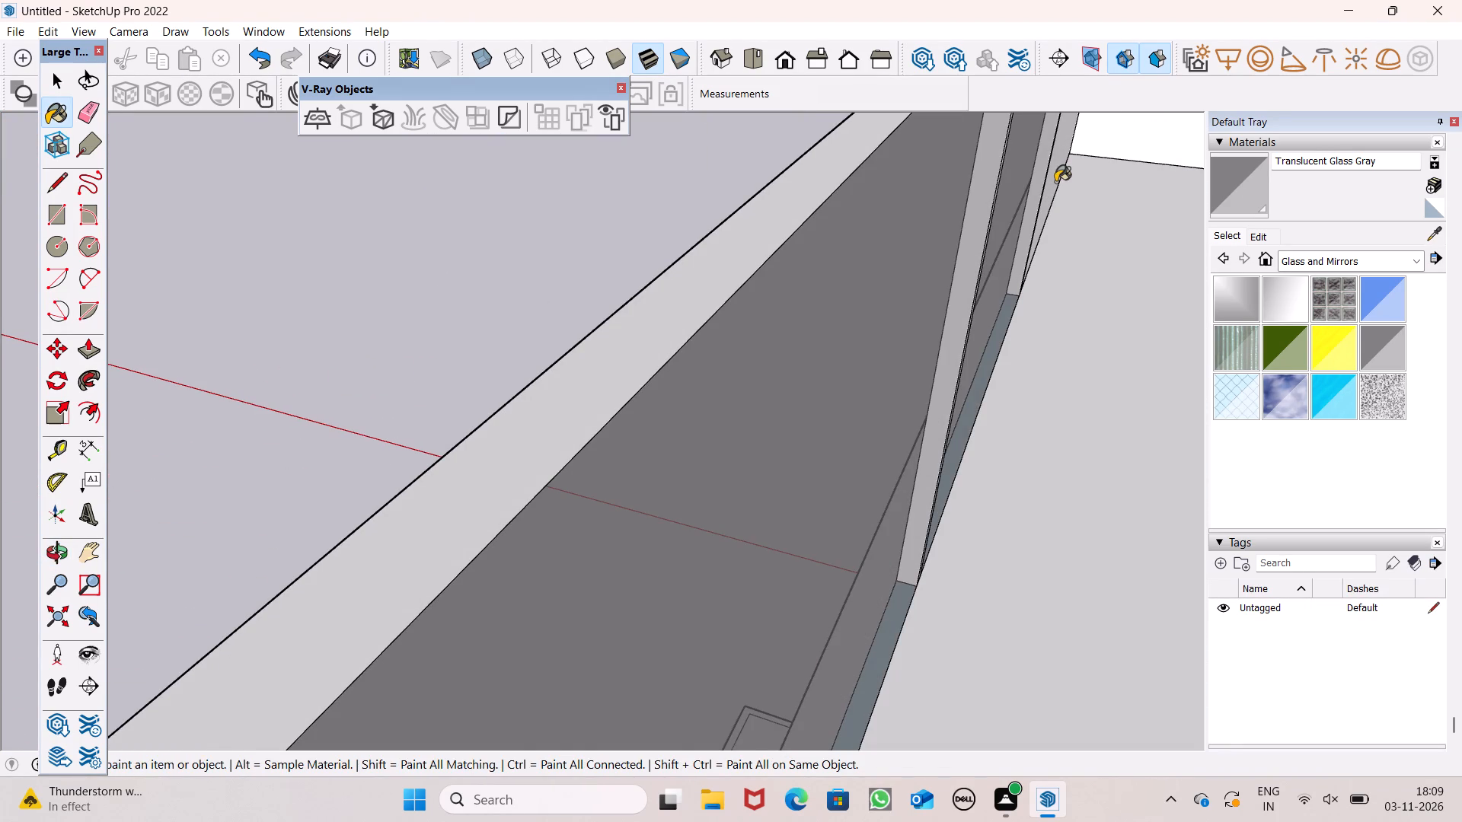
{"action": "left_click", "coordinate": [1055, 158]}
Paint both sides of the second-highest parapet's end face nearest the corner balconies with Translucent Glass Gray.
{"action": "middle_click_drag", "start_coordinate": [953, 277], "coordinate": [1015, 224]}
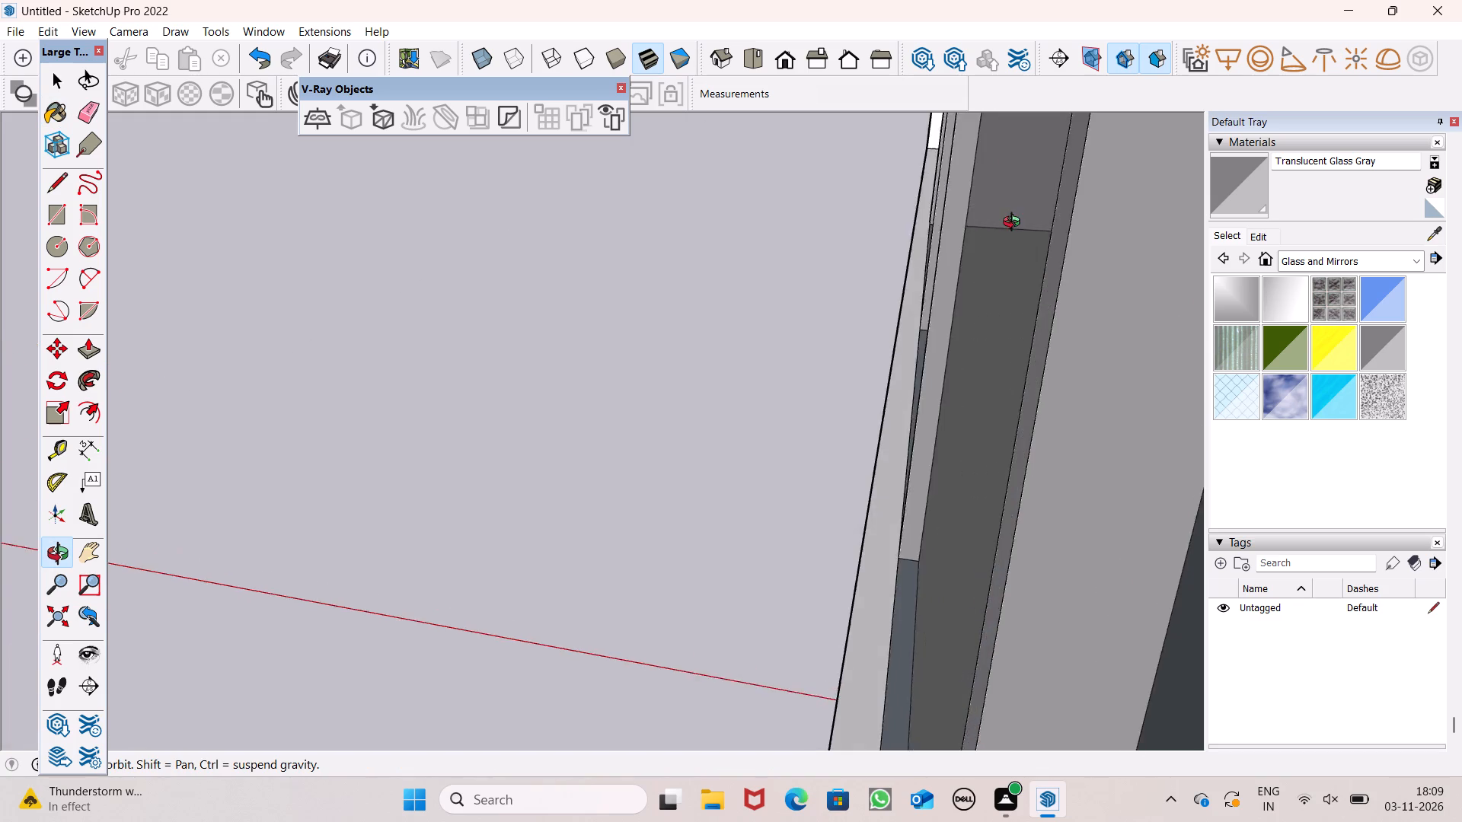
{"action": "middle_click_drag", "start_coordinate": [1015, 224], "coordinate": [949, 211]}
{"action": "left_click", "coordinate": [1113, 186]}
{"action": "middle_click_drag", "start_coordinate": [683, 314], "coordinate": [851, 349]}
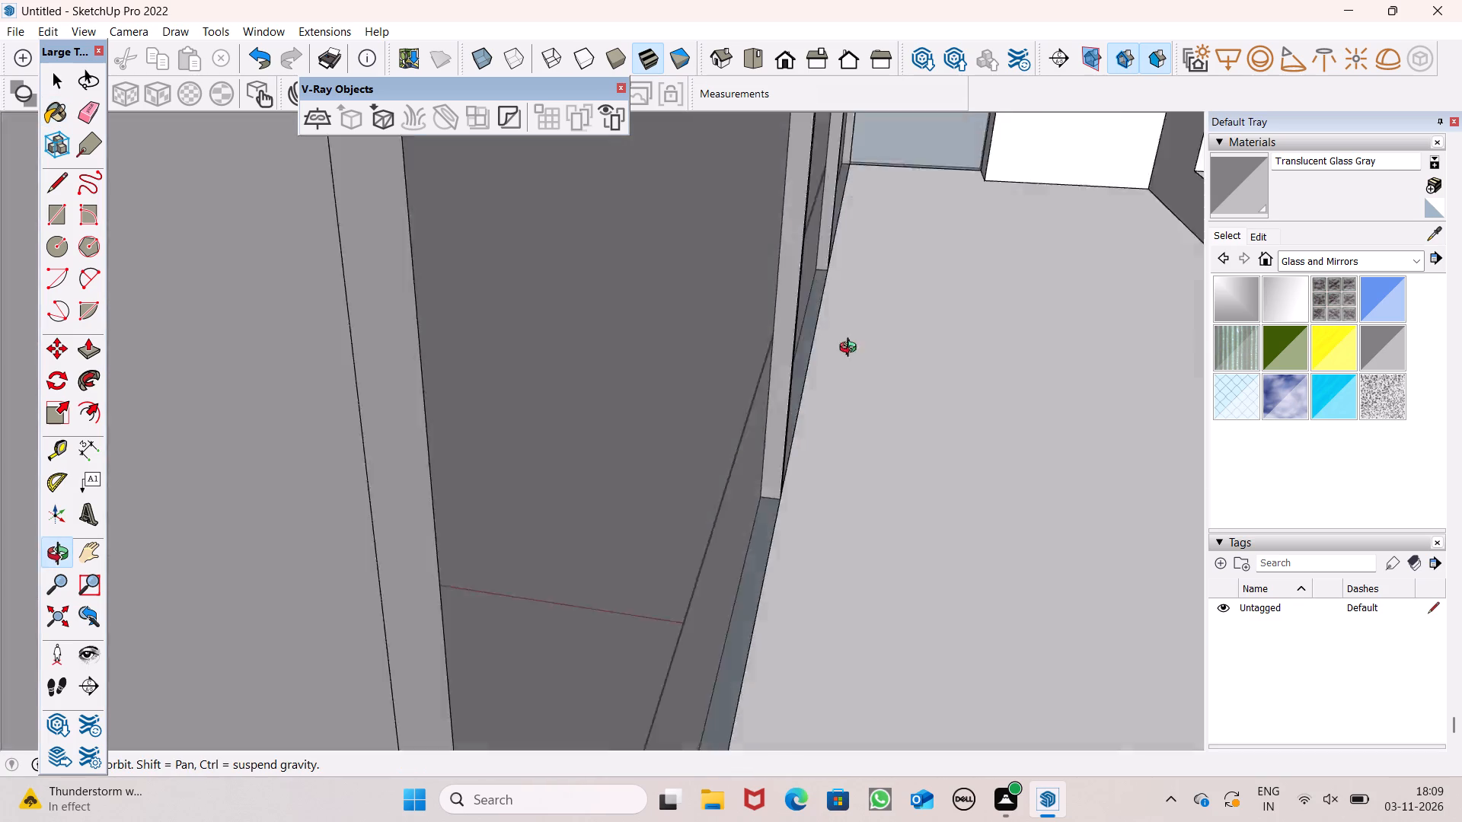
{"action": "middle_click_drag", "start_coordinate": [851, 349], "coordinate": [1088, 321]}
{"action": "scroll", "coordinate": [892, 403], "scroll_direction": "down", "scroll_amount": 10}
{"action": "scroll", "coordinate": [803, 415], "scroll_direction": "down", "scroll_amount": 12}
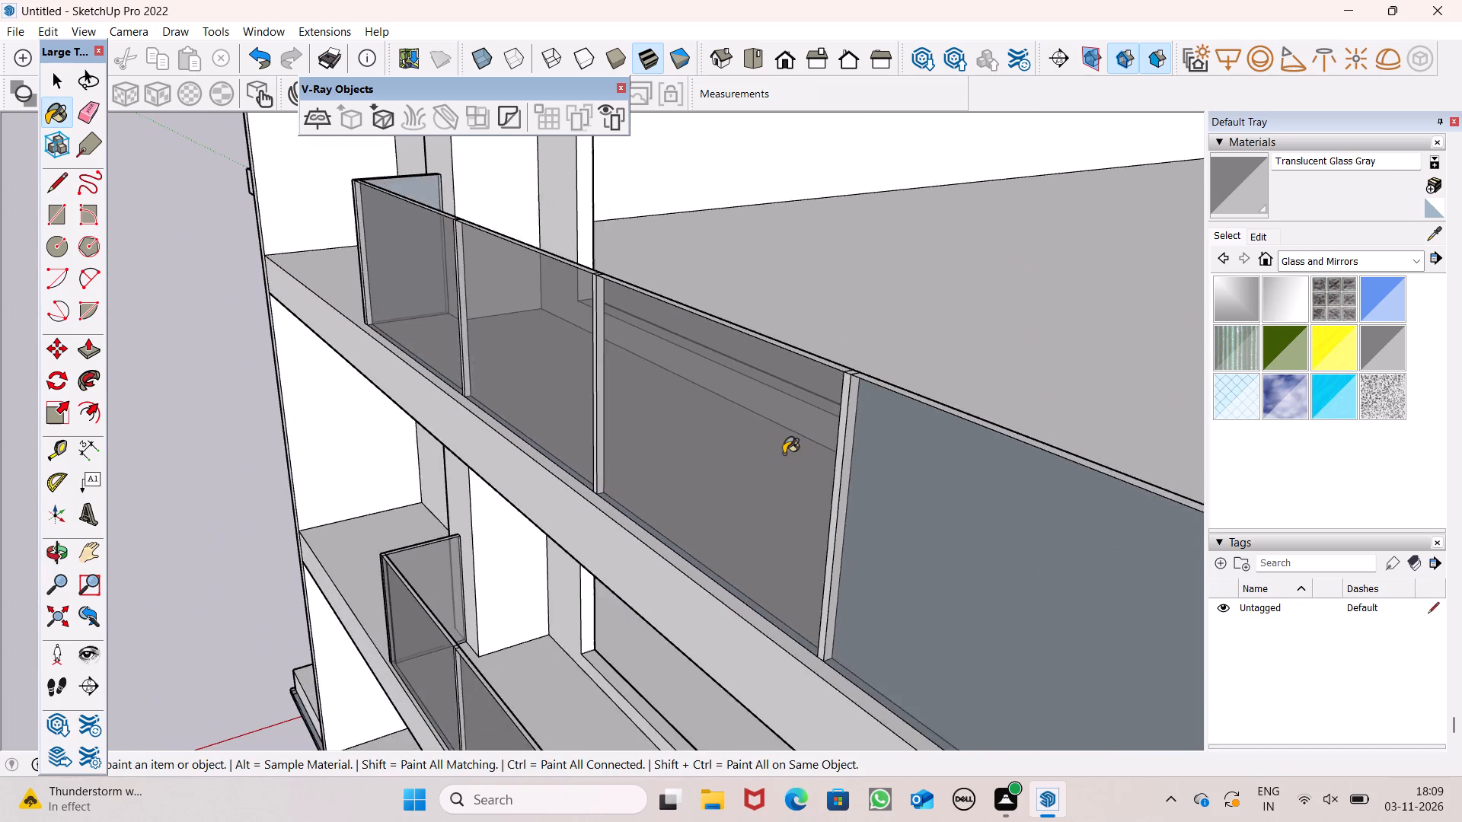
{"action": "scroll", "coordinate": [784, 454], "scroll_direction": "down", "scroll_amount": 7}
{"action": "middle_click_drag", "start_coordinate": [463, 432], "coordinate": [1075, 427]}
{"action": "scroll", "coordinate": [1154, 240], "scroll_direction": "up", "scroll_amount": 5}
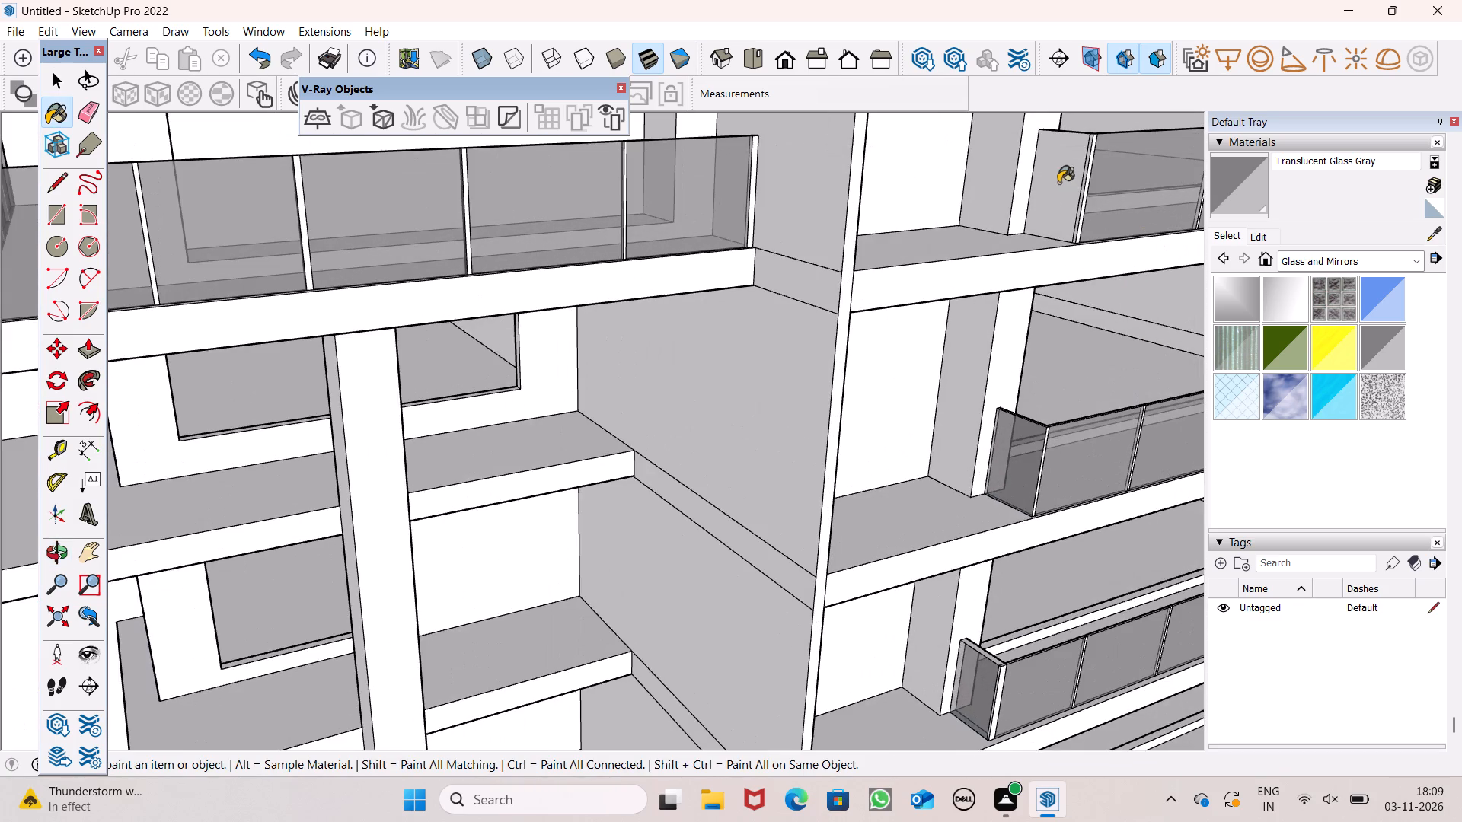
{"action": "left_click", "coordinate": [1058, 183]}
Paint the same parapet's inner end face beside the blank side wall and its three remaining inner panels with Translucent Glass Gray.
{"action": "scroll", "coordinate": [835, 250], "scroll_direction": "down", "scroll_amount": 12}
{"action": "scroll", "coordinate": [1125, 260], "scroll_direction": "up", "scroll_amount": 7}
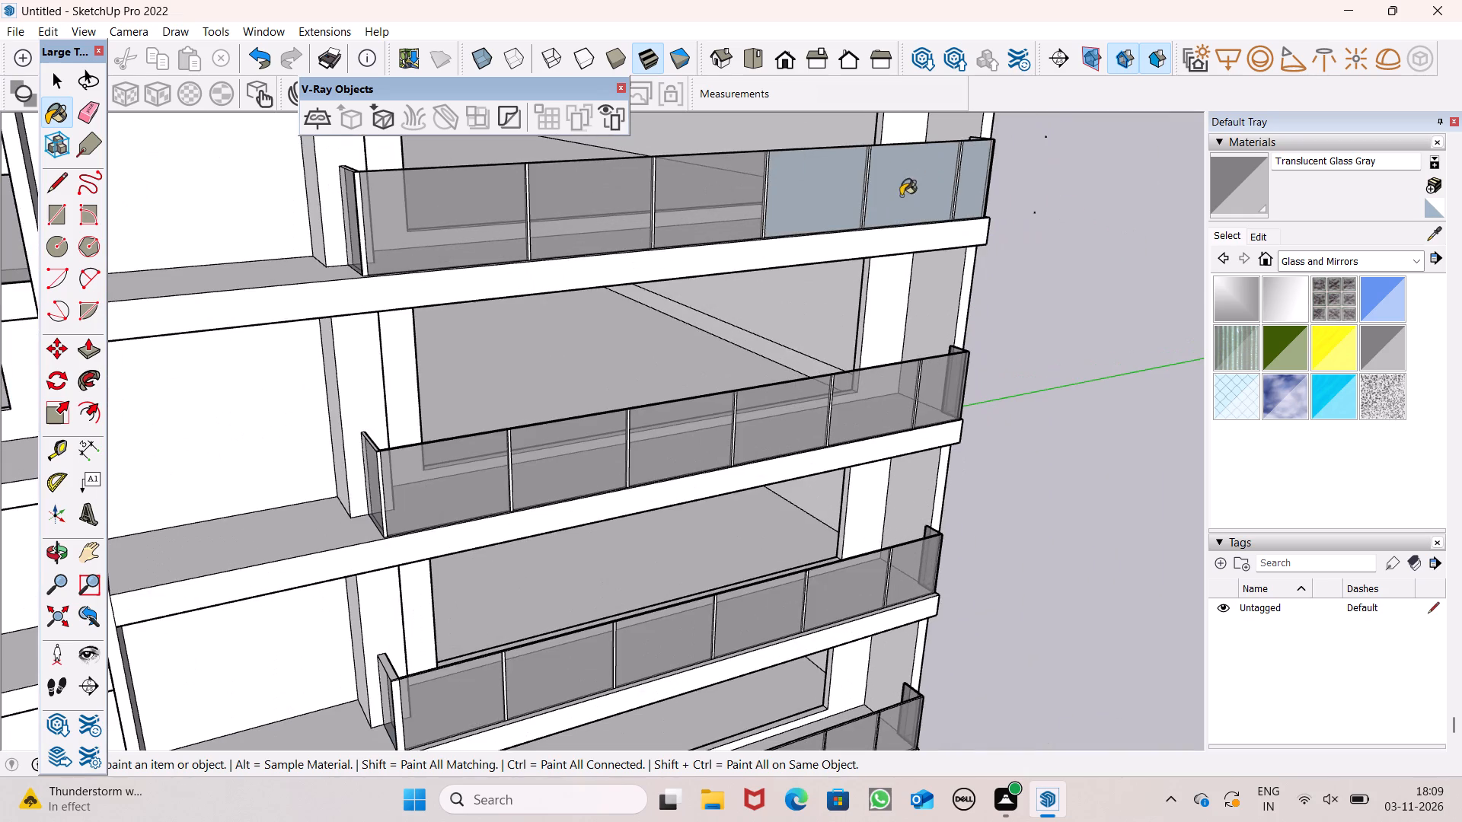
{"action": "middle_click_drag", "start_coordinate": [895, 209], "coordinate": [307, 269]}
{"action": "scroll", "coordinate": [315, 275], "scroll_direction": "up", "scroll_amount": 1}
{"action": "middle_click_drag", "start_coordinate": [822, 269], "coordinate": [1424, 499]}
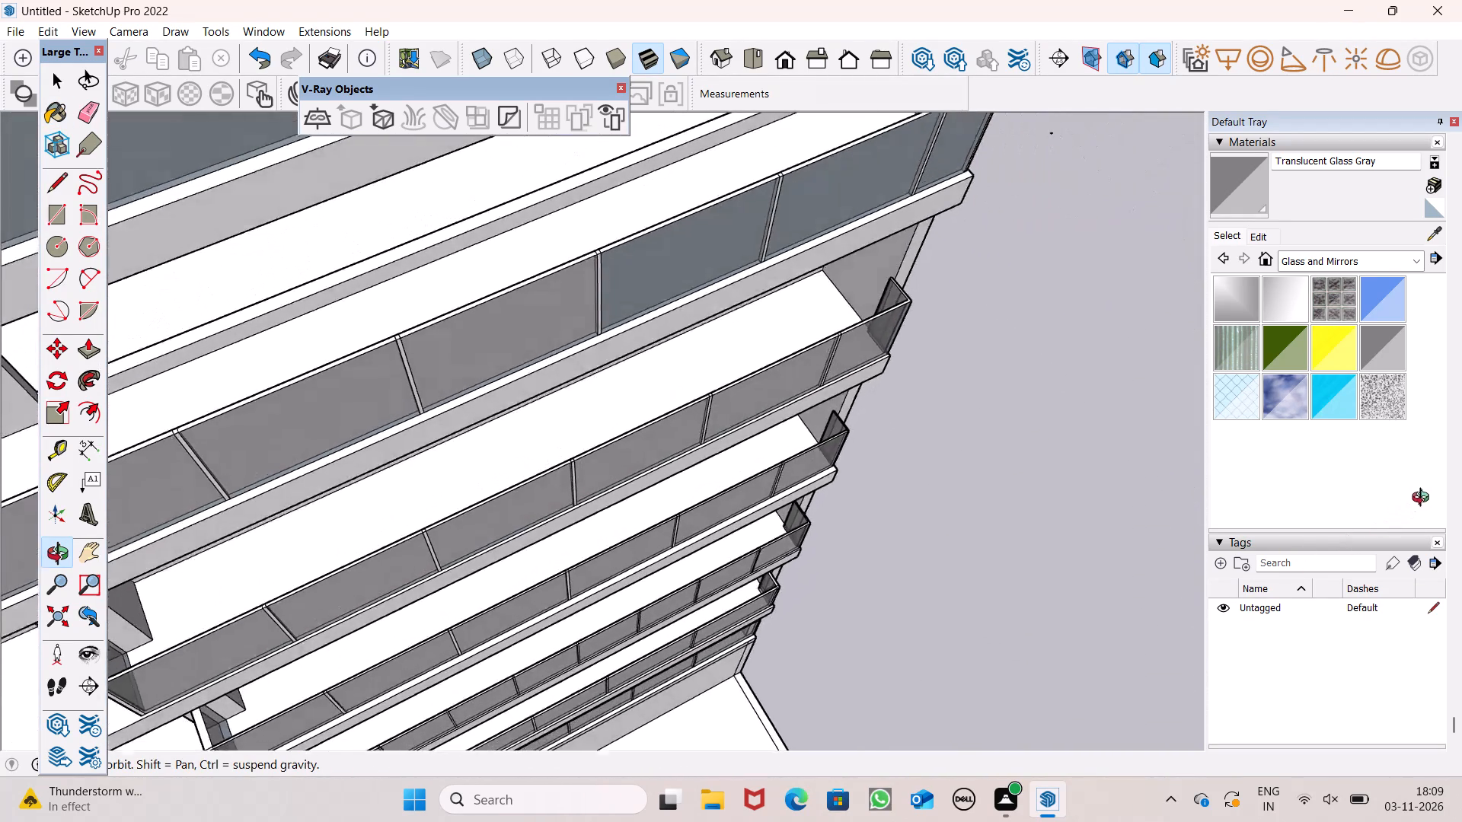
{"action": "middle_click_drag", "start_coordinate": [1424, 499], "coordinate": [1426, 483]}
{"action": "scroll", "coordinate": [493, 422], "scroll_direction": "down", "scroll_amount": 6}
{"action": "middle_click_drag", "start_coordinate": [502, 400], "coordinate": [774, 397]}
{"action": "scroll", "coordinate": [685, 330], "scroll_direction": "up", "scroll_amount": 3}
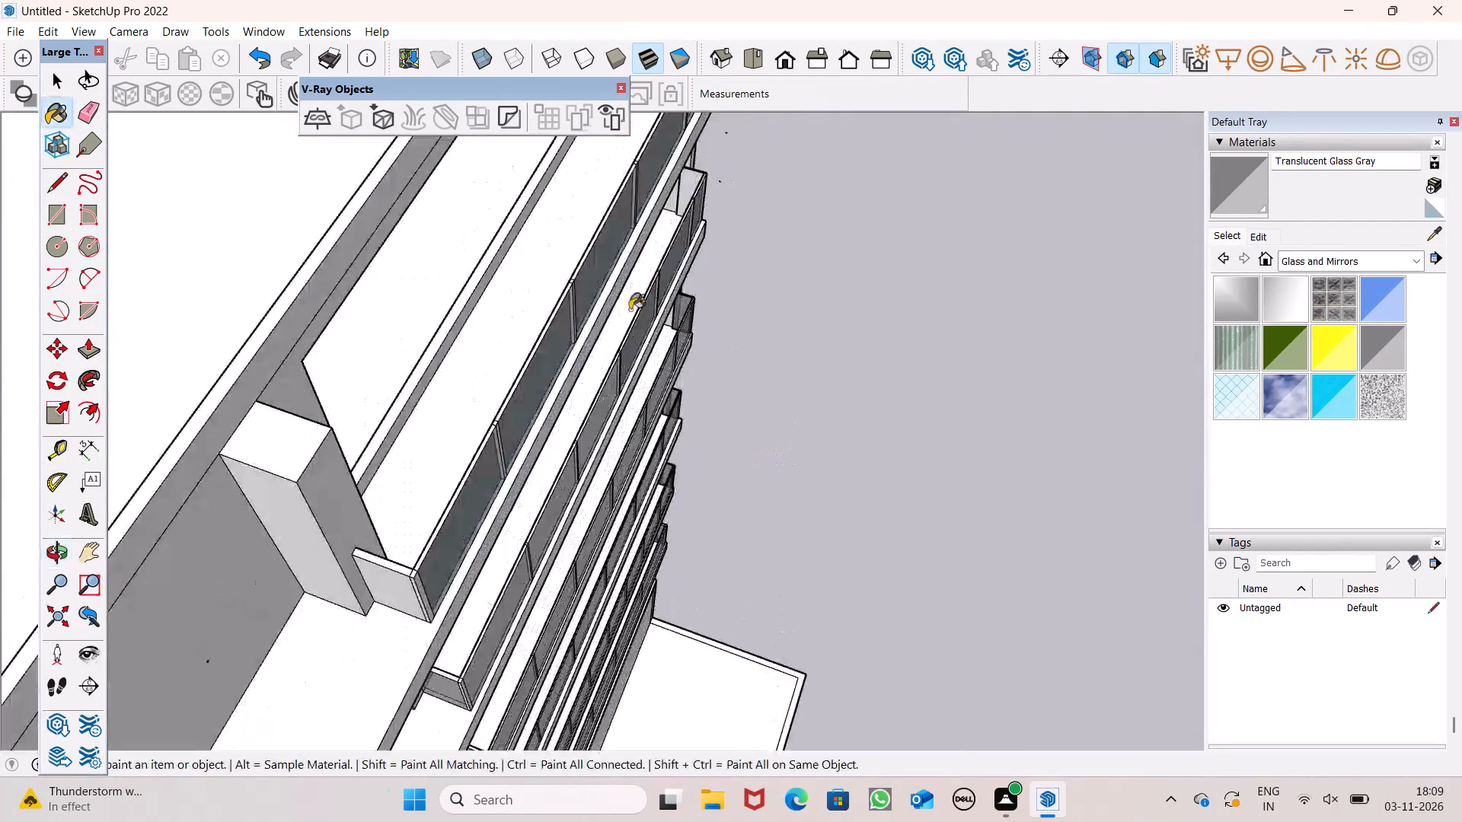
{"action": "scroll", "coordinate": [630, 310], "scroll_direction": "up", "scroll_amount": 6}
{"action": "scroll", "coordinate": [700, 368], "scroll_direction": "down", "scroll_amount": 5}
{"action": "middle_click_drag", "start_coordinate": [739, 415], "coordinate": [807, 272]}
{"action": "scroll", "coordinate": [703, 234], "scroll_direction": "up", "scroll_amount": 7}
{"action": "left_click", "coordinate": [647, 224]}
{"action": "middle_click_drag", "start_coordinate": [621, 349], "coordinate": [680, 275]}
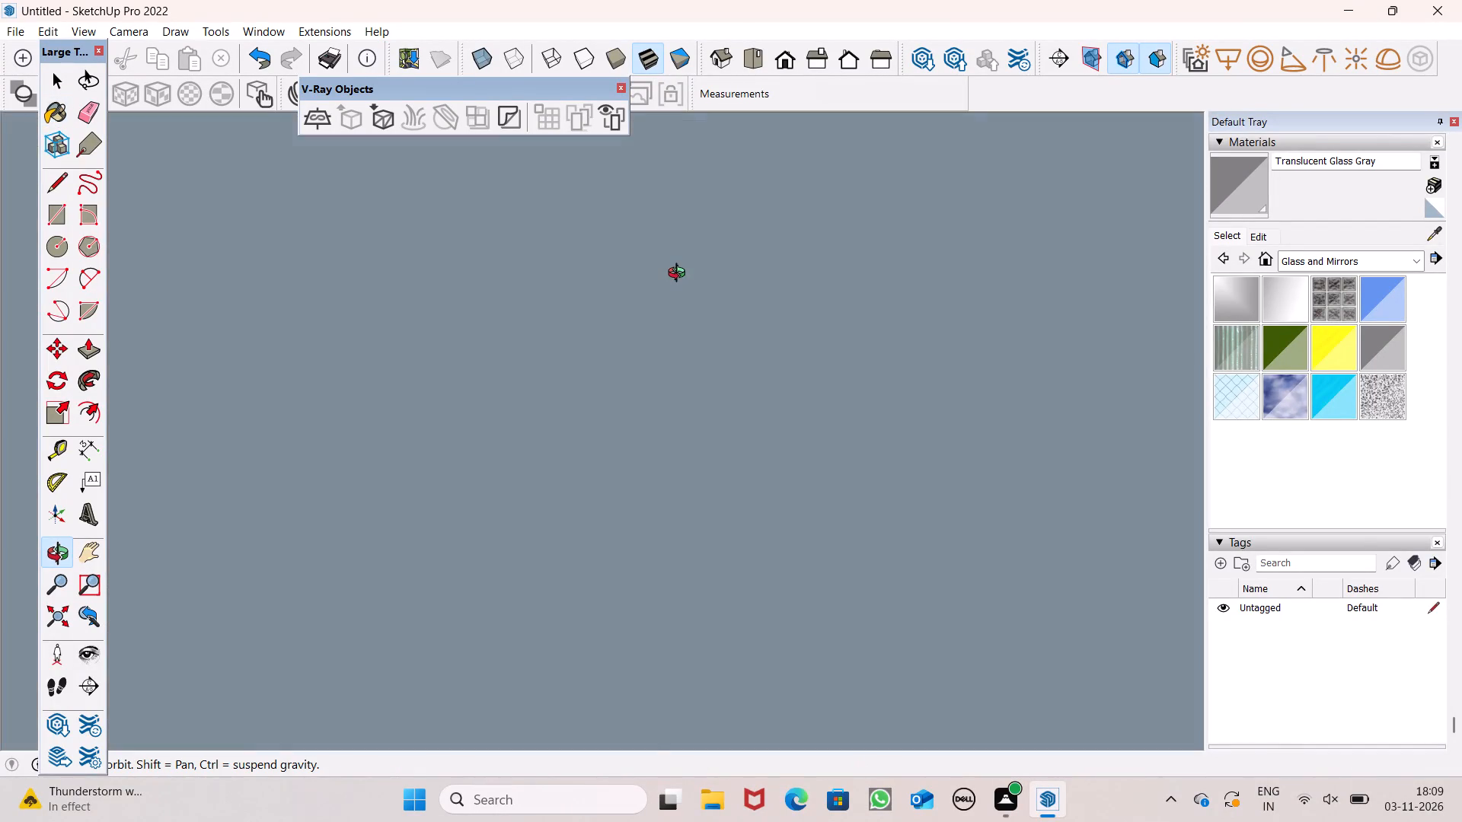
{"action": "middle_click_drag", "start_coordinate": [680, 275], "coordinate": [720, 232]}
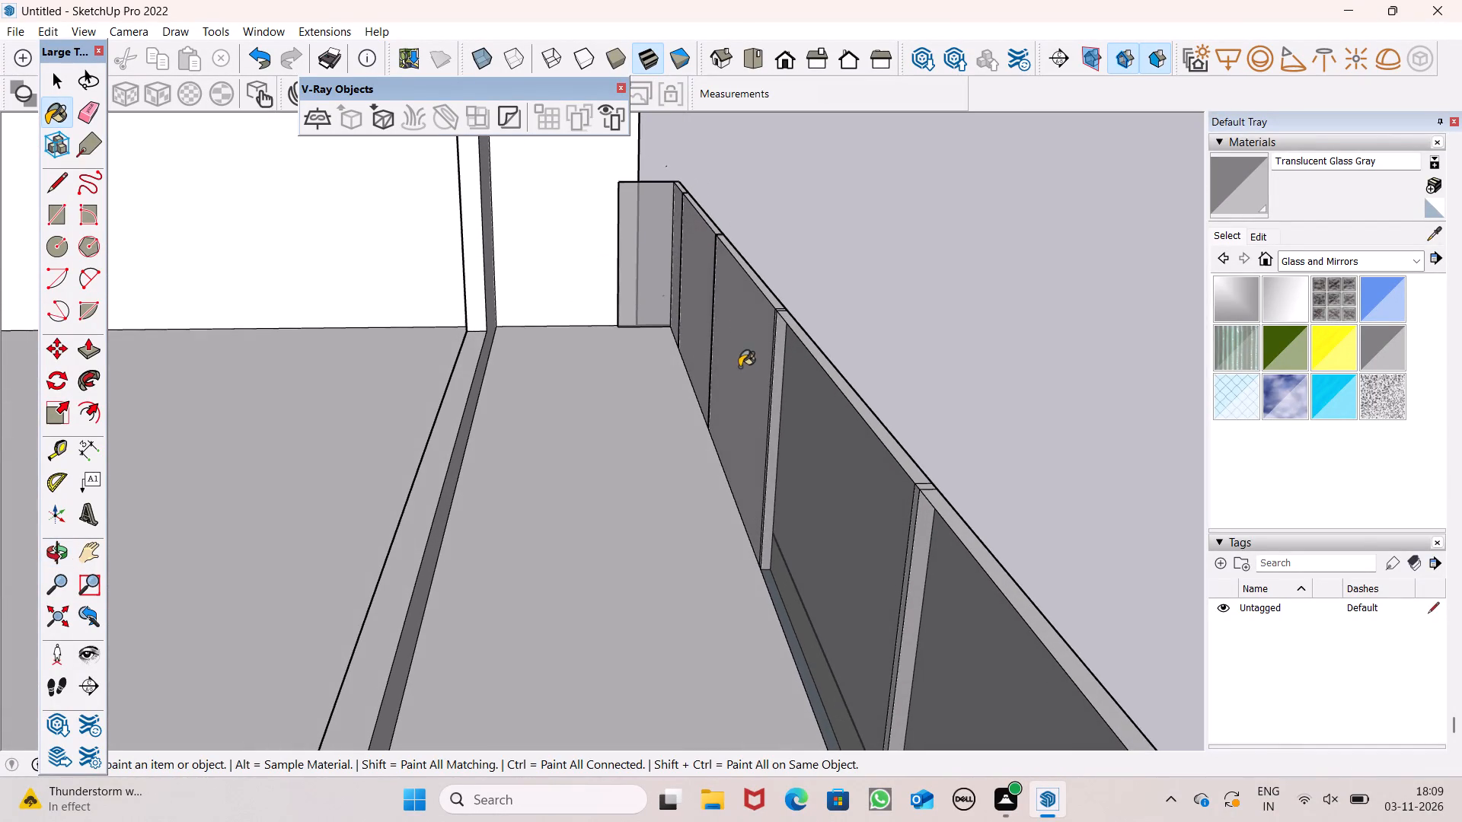
{"action": "left_click_drag", "start_coordinate": [739, 367], "coordinate": [737, 355]}
{"action": "left_click", "coordinate": [696, 276]}
{"action": "left_click", "coordinate": [674, 248]}
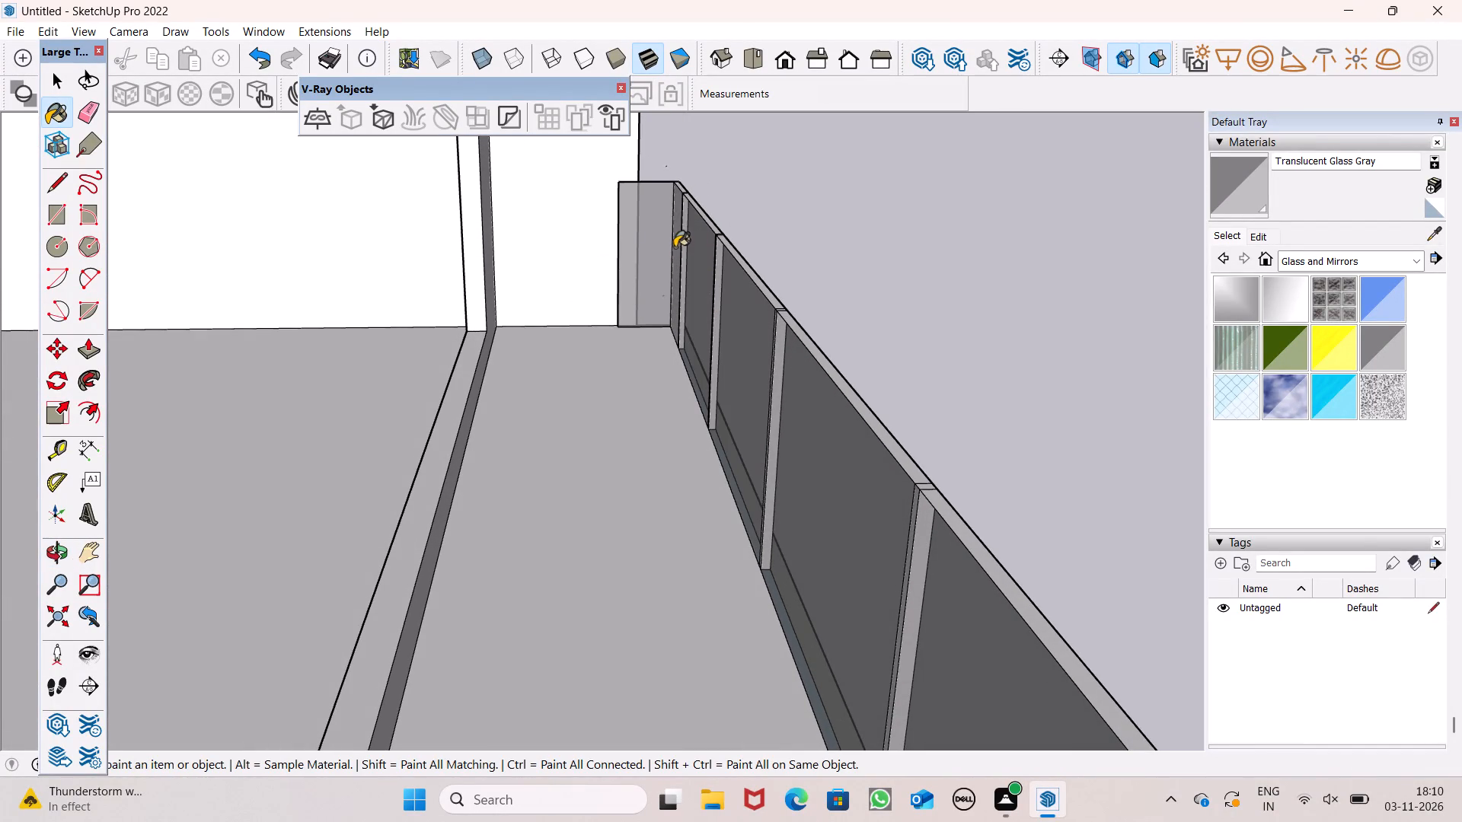
Paint both sides of the top main-facade parapet's end face nearest the corner balconies with Translucent Glass Gray.
{"action": "scroll", "coordinate": [738, 286], "scroll_direction": "up", "scroll_amount": 1}
{"action": "middle_click_drag", "start_coordinate": [738, 287], "coordinate": [705, 273]}
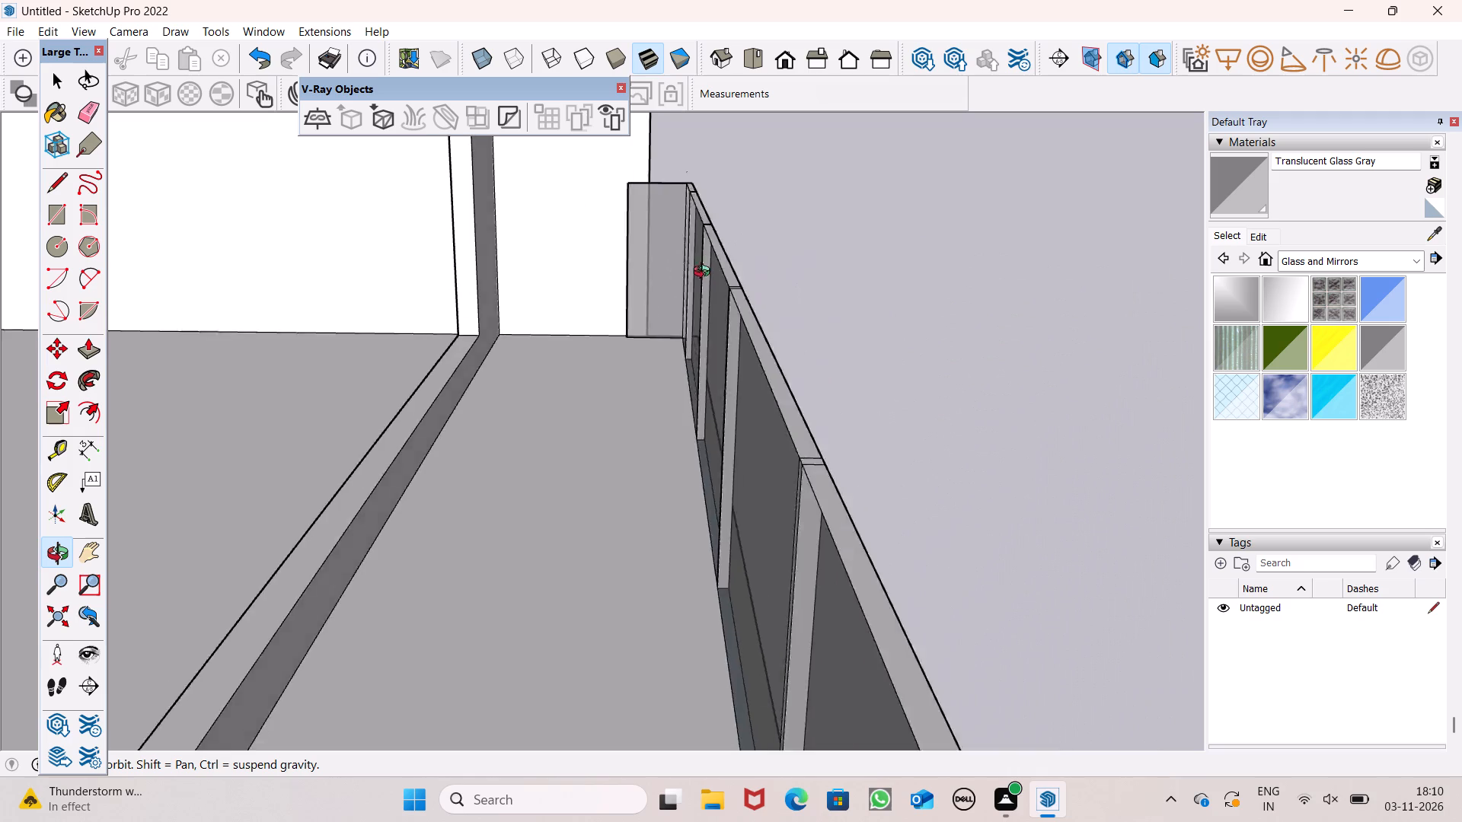
{"action": "middle_click_drag", "start_coordinate": [705, 273], "coordinate": [170, 342]}
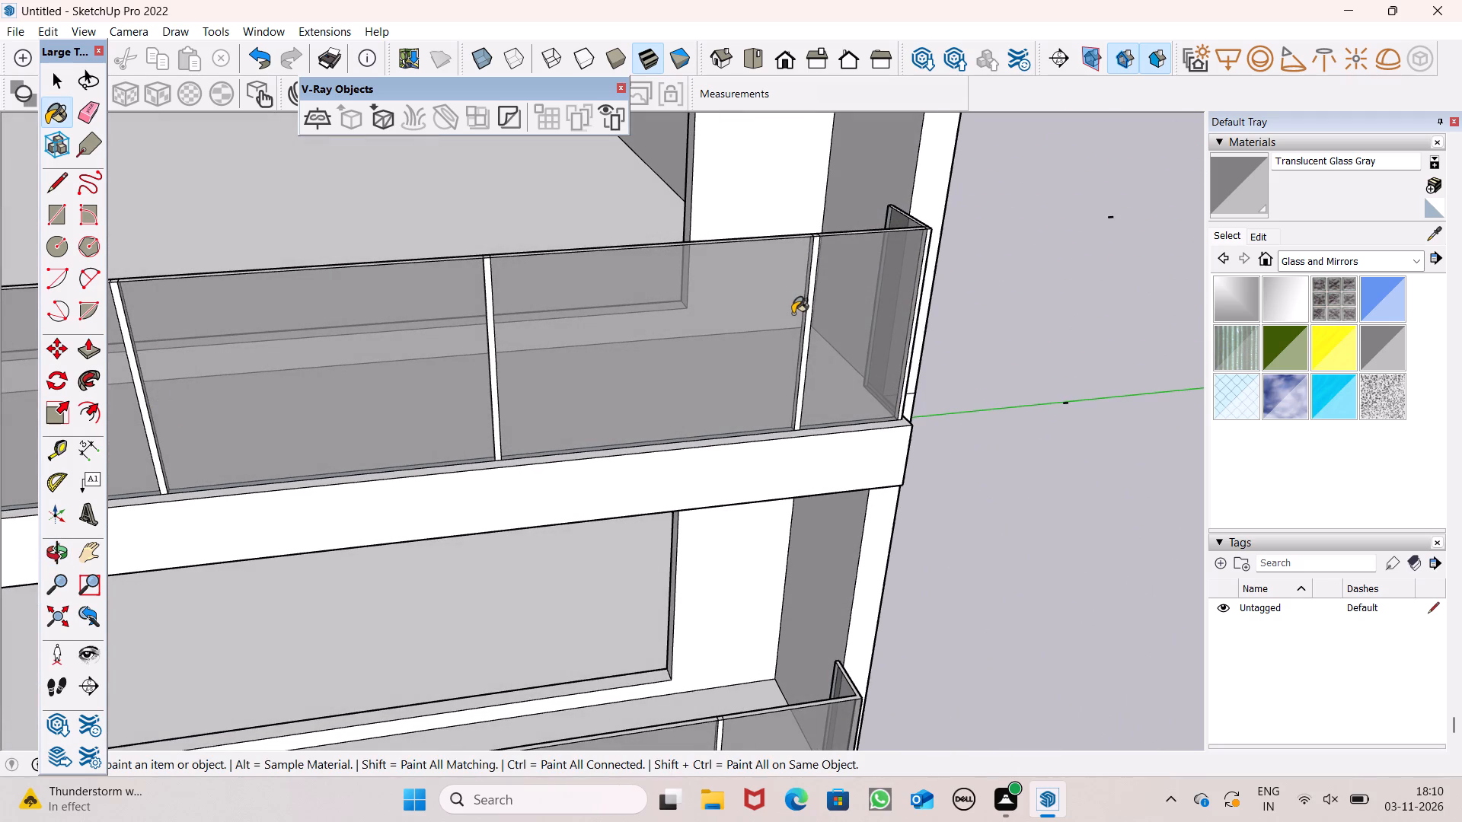
{"action": "scroll", "coordinate": [753, 310], "scroll_direction": "down", "scroll_amount": 11}
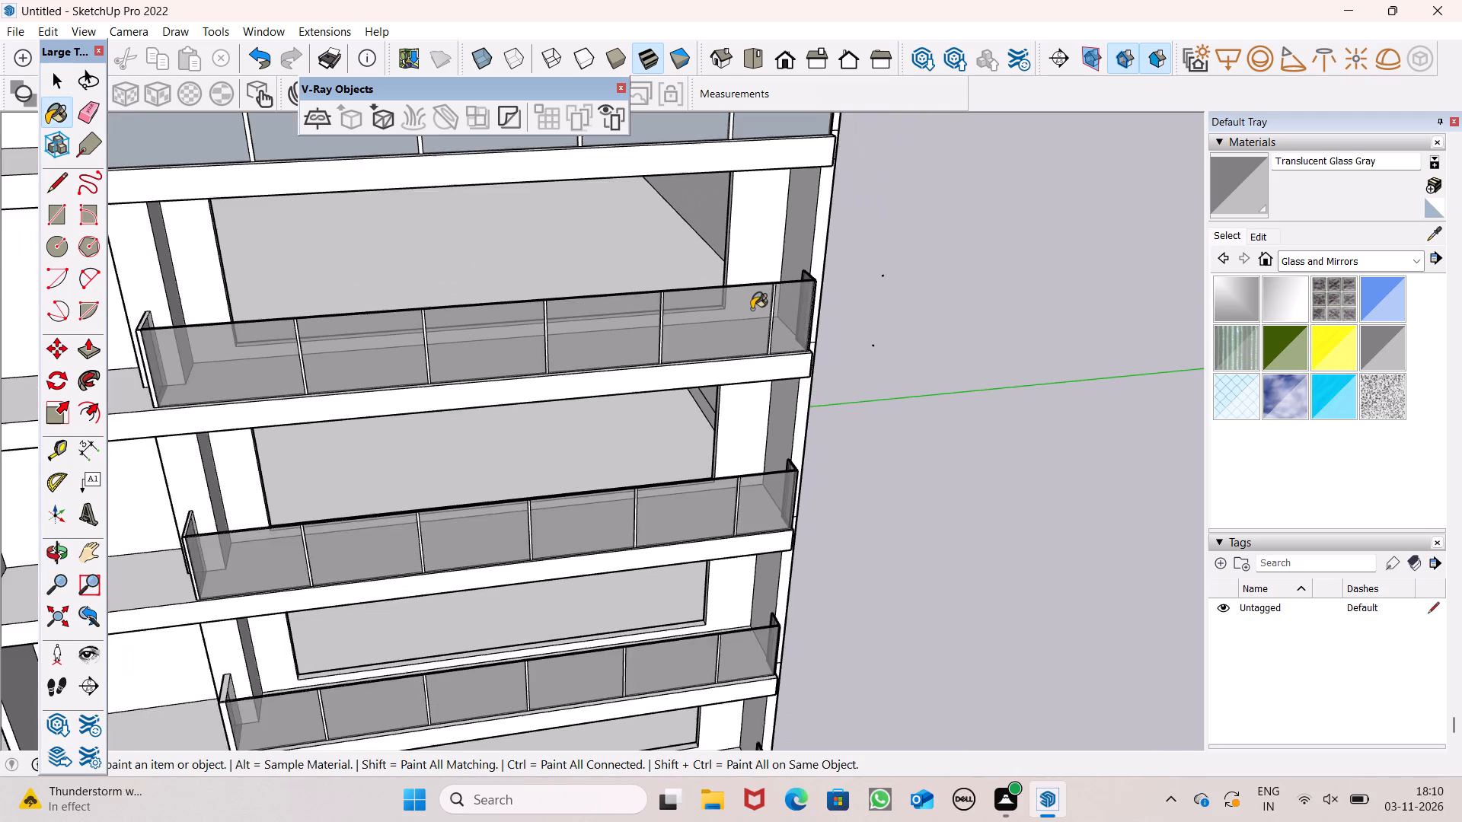
{"action": "scroll", "coordinate": [752, 309], "scroll_direction": "down", "scroll_amount": 4}
{"action": "middle_click_drag", "start_coordinate": [787, 337], "coordinate": [672, 353]}
{"action": "scroll", "coordinate": [466, 165], "scroll_direction": "up", "scroll_amount": 7}
{"action": "middle_click_drag", "start_coordinate": [373, 291], "coordinate": [279, 502]}
{"action": "scroll", "coordinate": [273, 493], "scroll_direction": "up", "scroll_amount": 1}
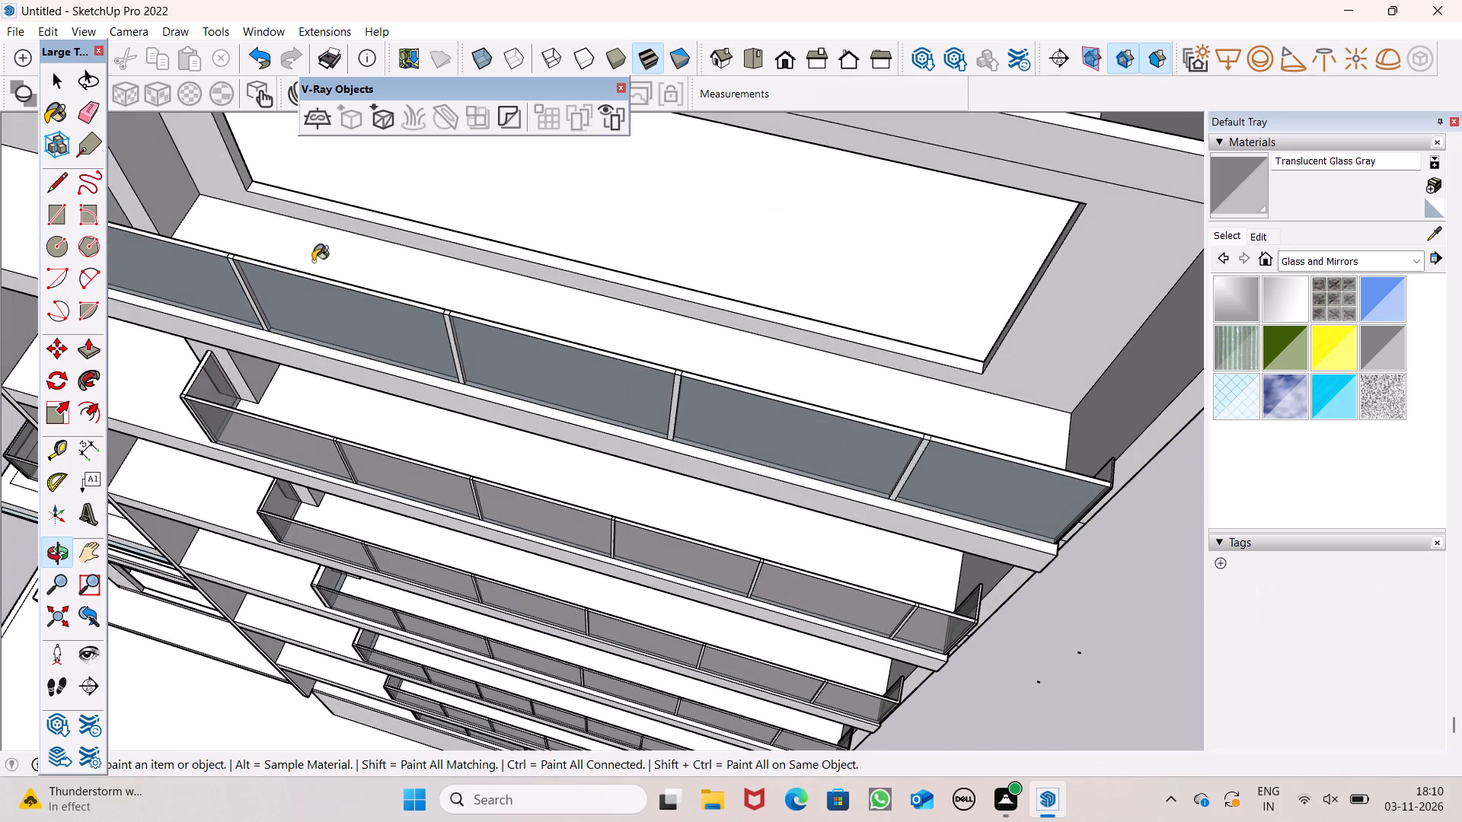
{"action": "scroll", "coordinate": [536, 358], "scroll_direction": "down", "scroll_amount": 4}
{"action": "scroll", "coordinate": [222, 204], "scroll_direction": "up", "scroll_amount": 5}
{"action": "left_click", "coordinate": [208, 228]}
{"action": "middle_click_drag", "start_coordinate": [204, 298], "coordinate": [677, 227]}
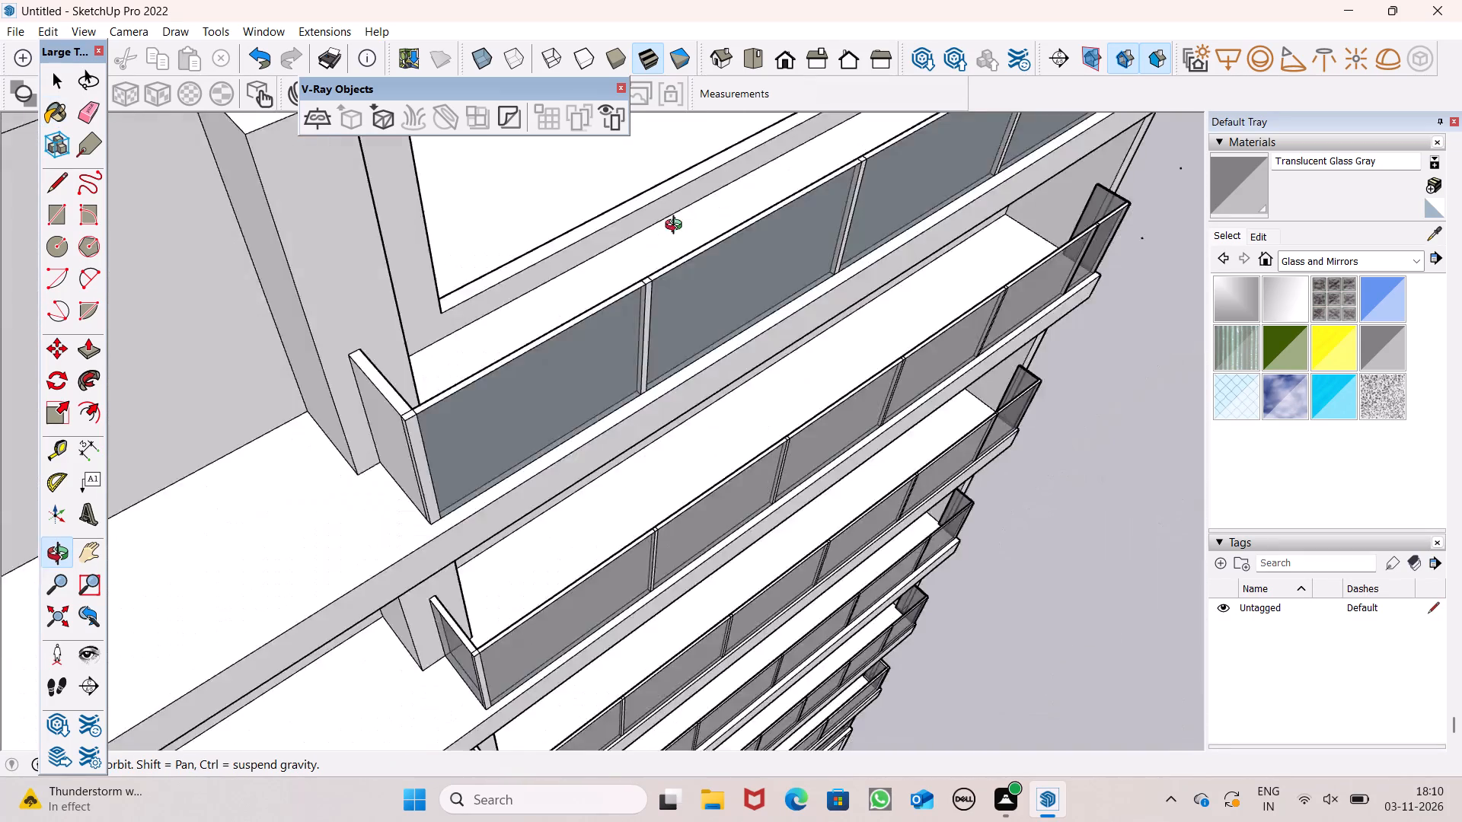
{"action": "middle_click_drag", "start_coordinate": [677, 227], "coordinate": [765, 183]}
{"action": "left_click", "coordinate": [588, 331]}
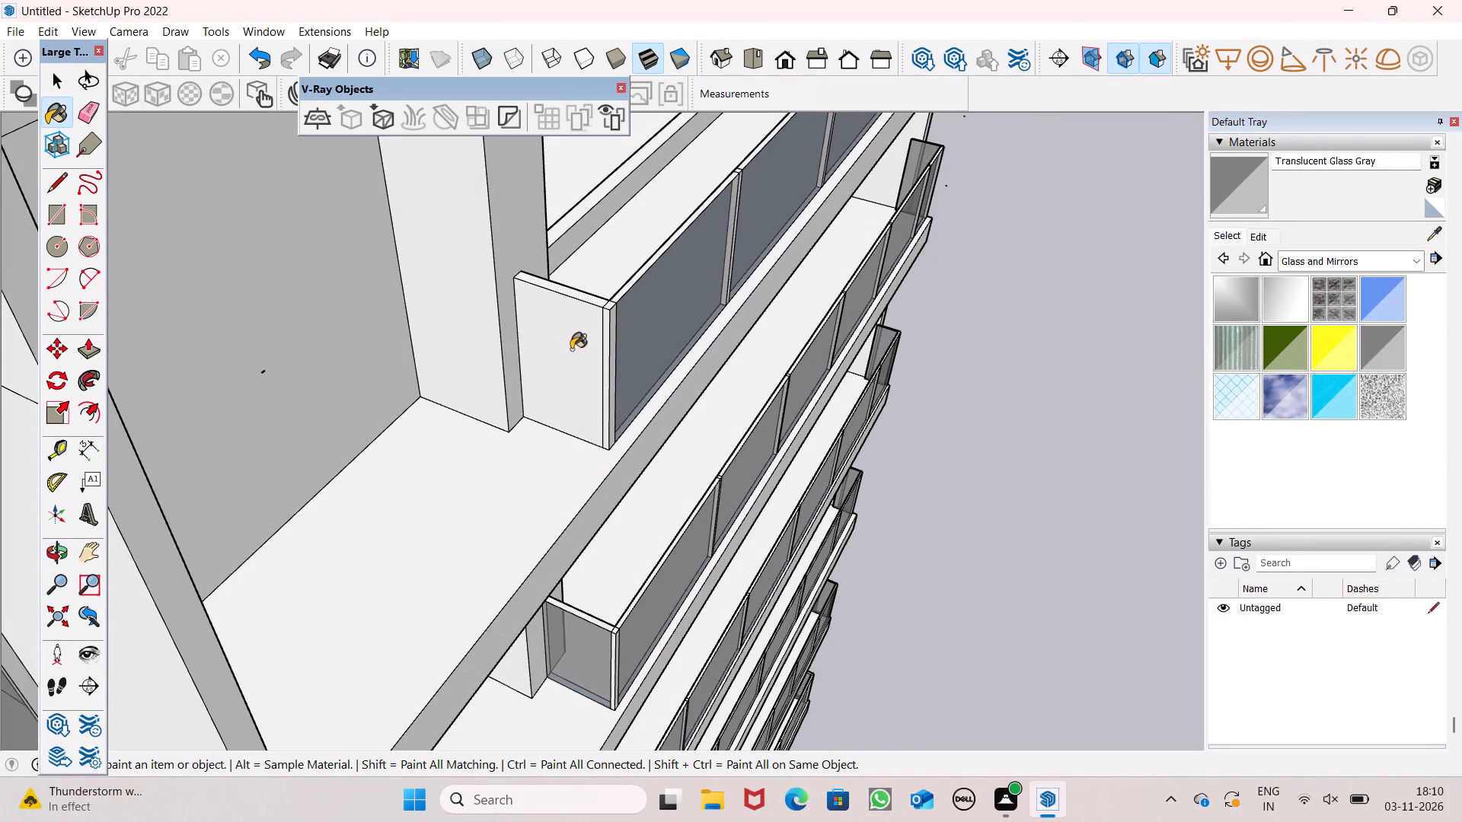
Paint the top parapet's inner panels and its inner end face beside the blank side wall with Translucent Glass Gray.
{"action": "scroll", "coordinate": [627, 256], "scroll_direction": "up", "scroll_amount": 8}
{"action": "middle_click_drag", "start_coordinate": [685, 355], "coordinate": [1066, 283]}
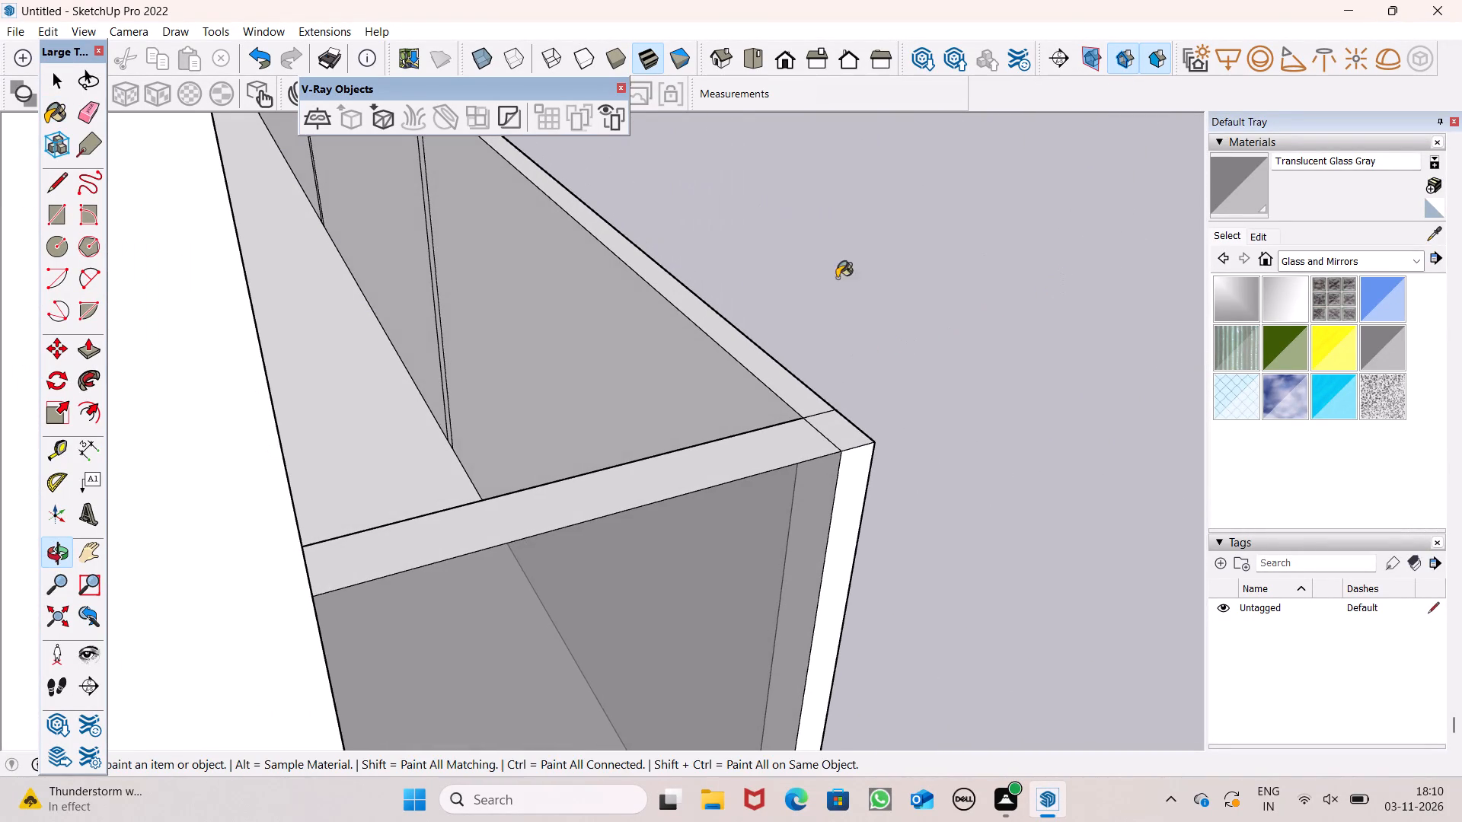
{"action": "left_click_drag", "start_coordinate": [570, 358], "coordinate": [571, 352]}
{"action": "left_click", "coordinate": [397, 180]}
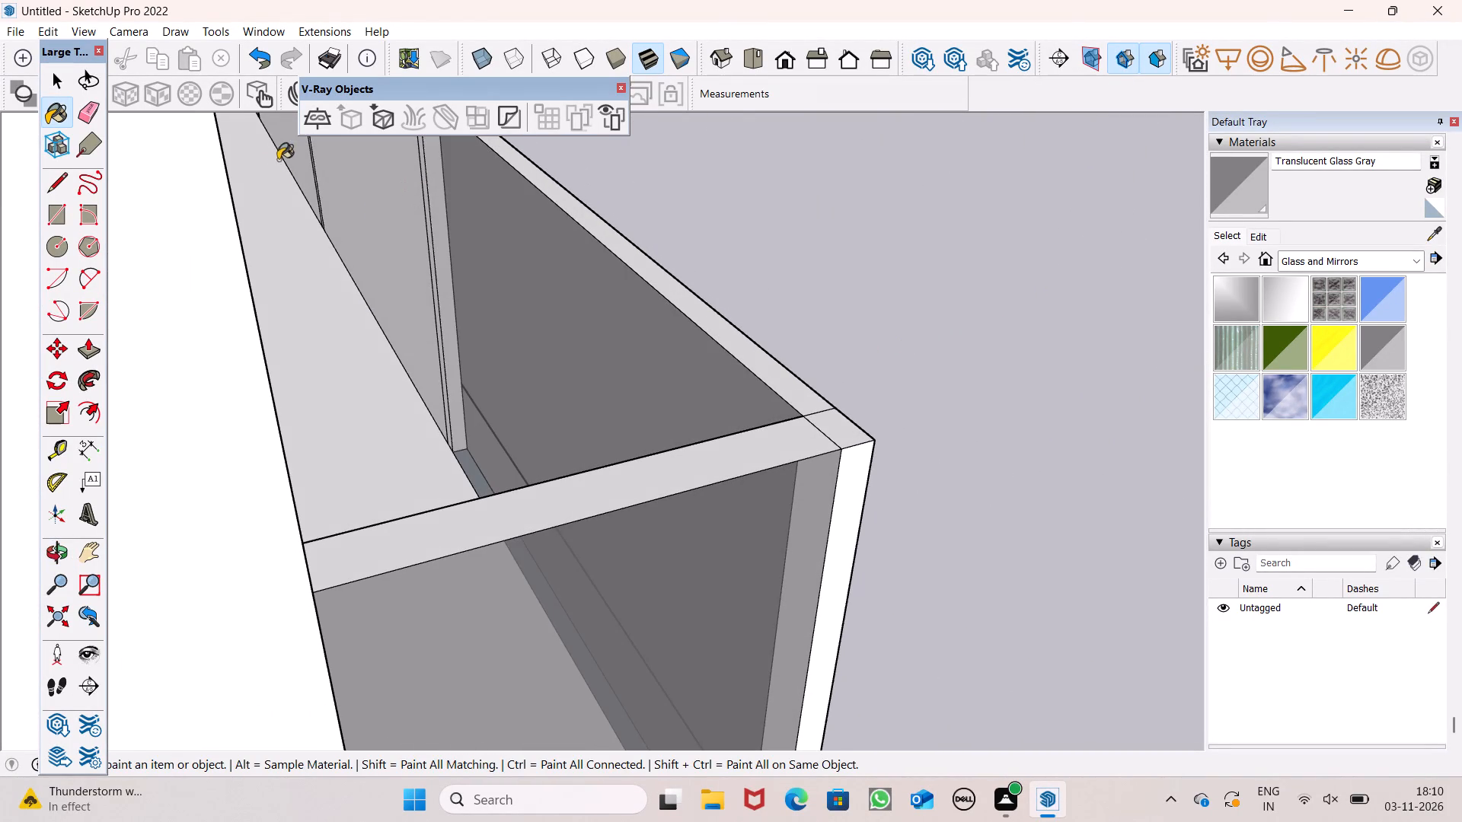
{"action": "left_click", "coordinate": [294, 149]}
{"action": "middle_click_drag", "start_coordinate": [500, 425], "coordinate": [477, 349]}
{"action": "scroll", "coordinate": [284, 173], "scroll_direction": "up", "scroll_amount": 2}
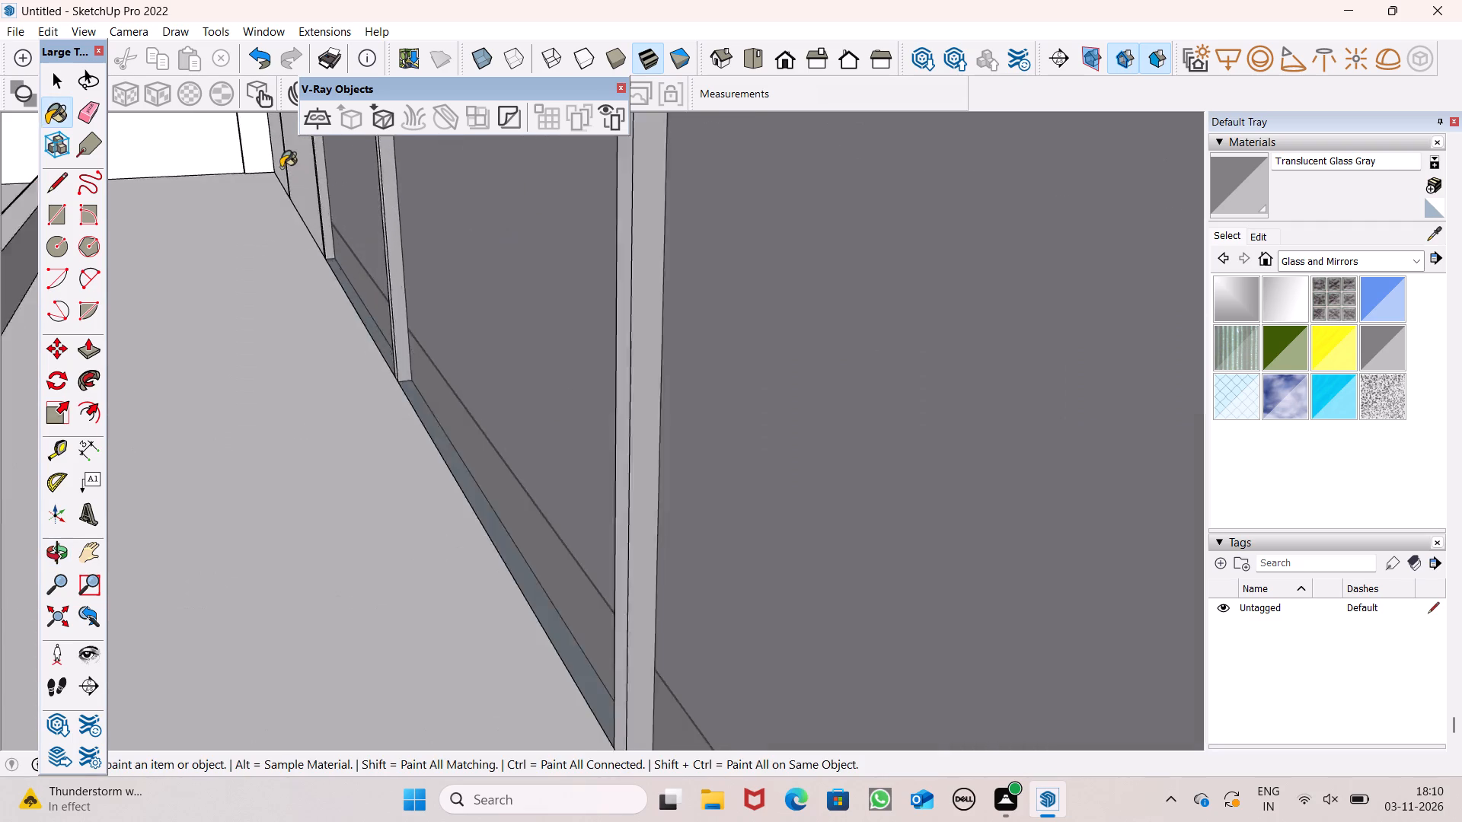
{"action": "scroll", "coordinate": [281, 167], "scroll_direction": "up", "scroll_amount": 9}
{"action": "left_click", "coordinate": [313, 169]}
{"action": "left_click", "coordinate": [268, 158]}
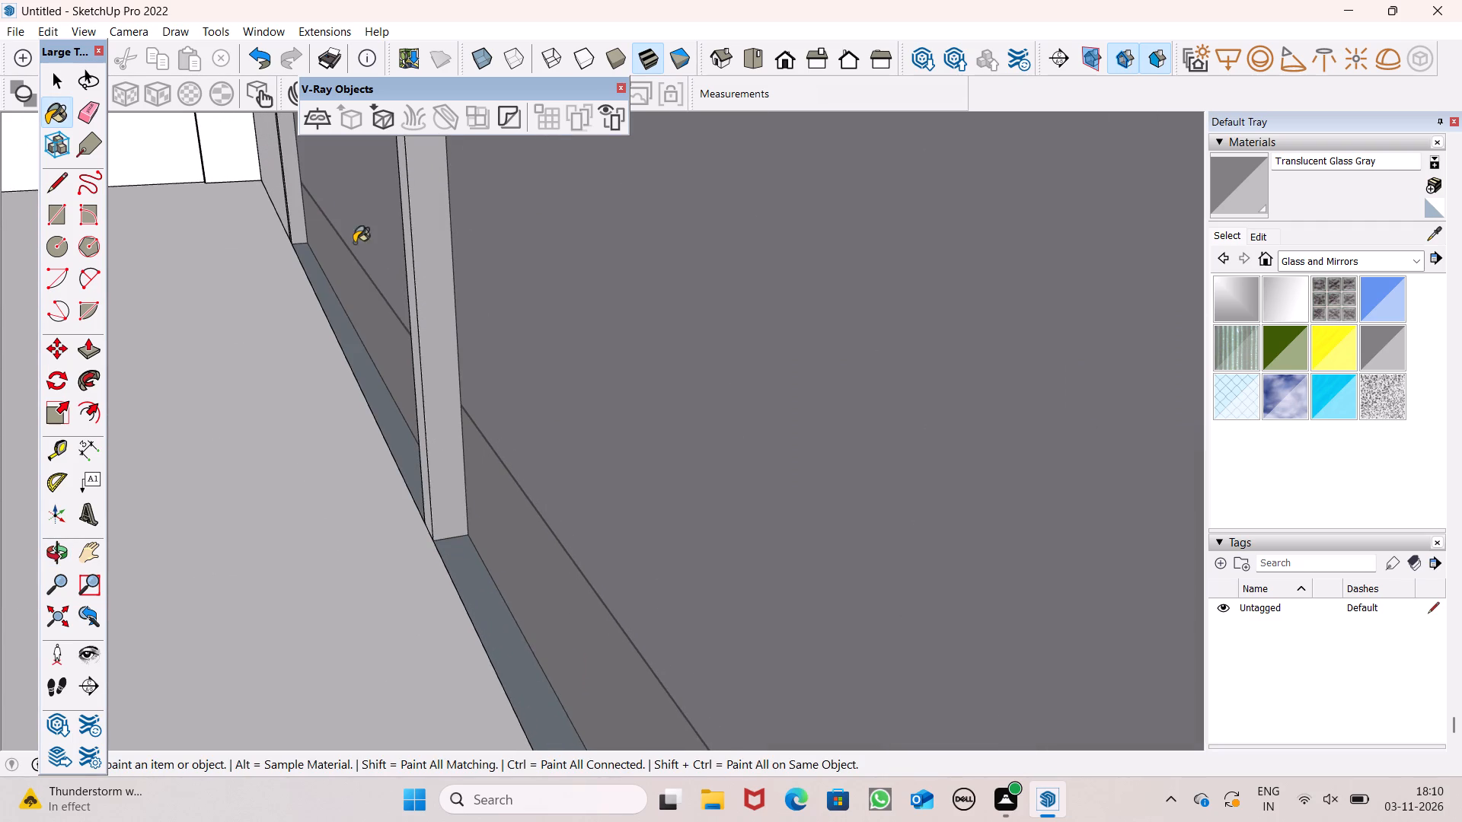
{"action": "left_click", "coordinate": [241, 160]}
Examine the glass parapets on the main facade and corner balconies from several angles around the whole building.
{"action": "middle_click_drag", "start_coordinate": [426, 291], "coordinate": [56, 316]}
{"action": "scroll", "coordinate": [56, 316], "scroll_direction": "up", "scroll_amount": 1}
{"action": "scroll", "coordinate": [381, 405], "scroll_direction": "down", "scroll_amount": 3}
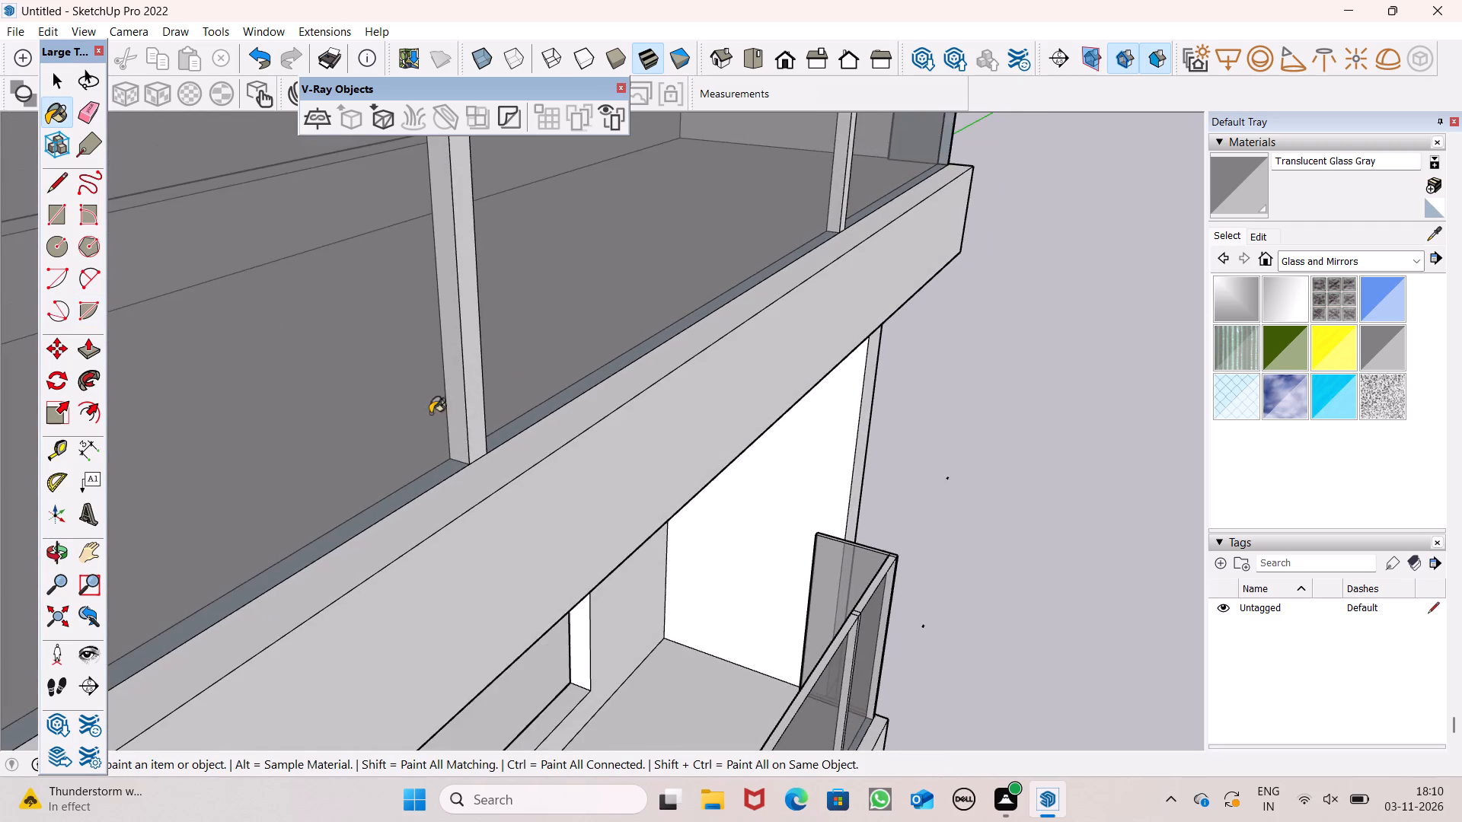
{"action": "scroll", "coordinate": [634, 361], "scroll_direction": "down", "scroll_amount": 17}
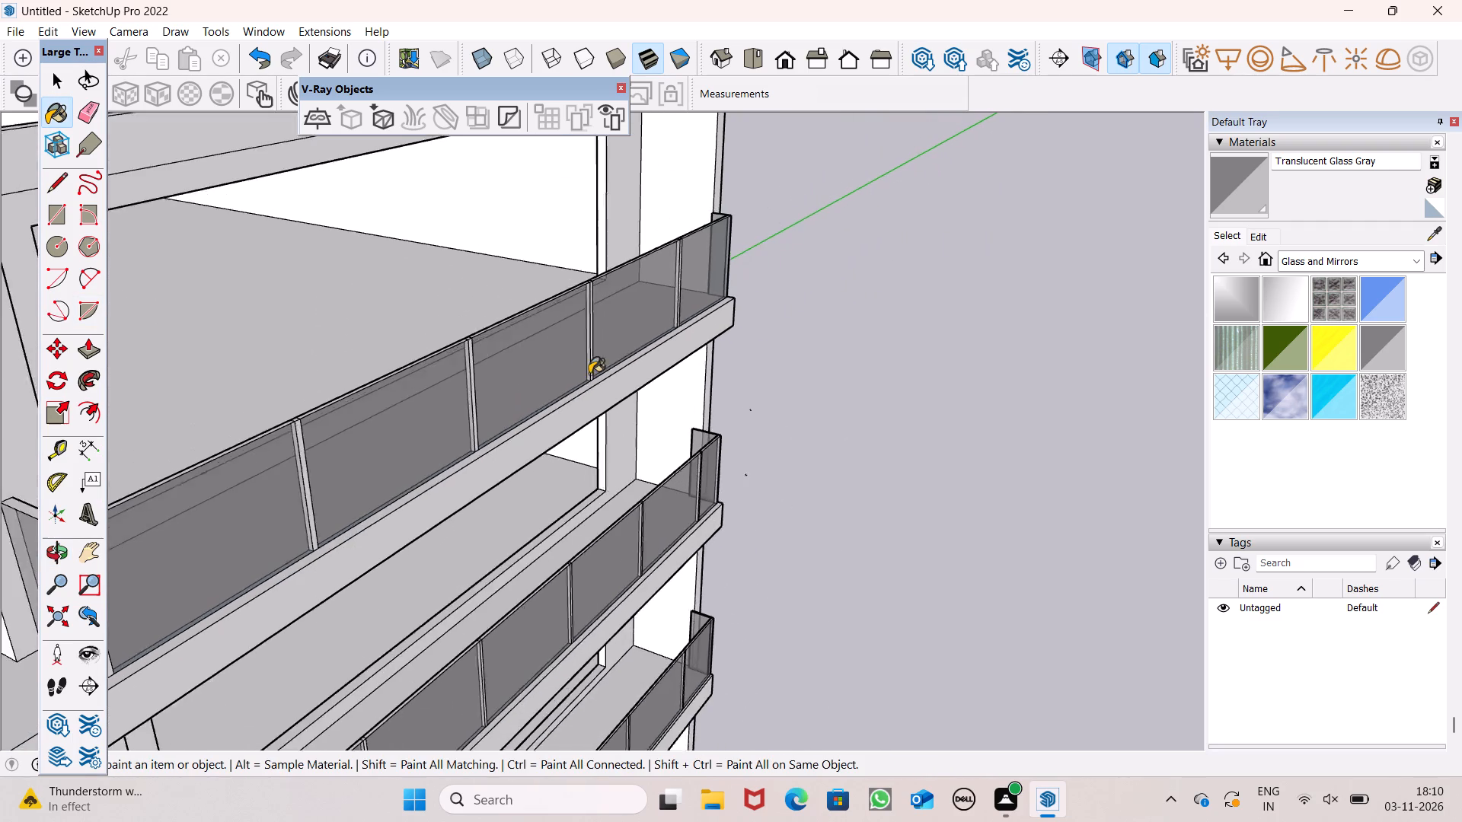
{"action": "scroll", "coordinate": [589, 374], "scroll_direction": "down", "scroll_amount": 1}
{"action": "middle_click_drag", "start_coordinate": [873, 393], "coordinate": [407, 499]}
{"action": "scroll", "coordinate": [655, 479], "scroll_direction": "down", "scroll_amount": 11}
{"action": "middle_click_drag", "start_coordinate": [717, 497], "coordinate": [707, 464]}
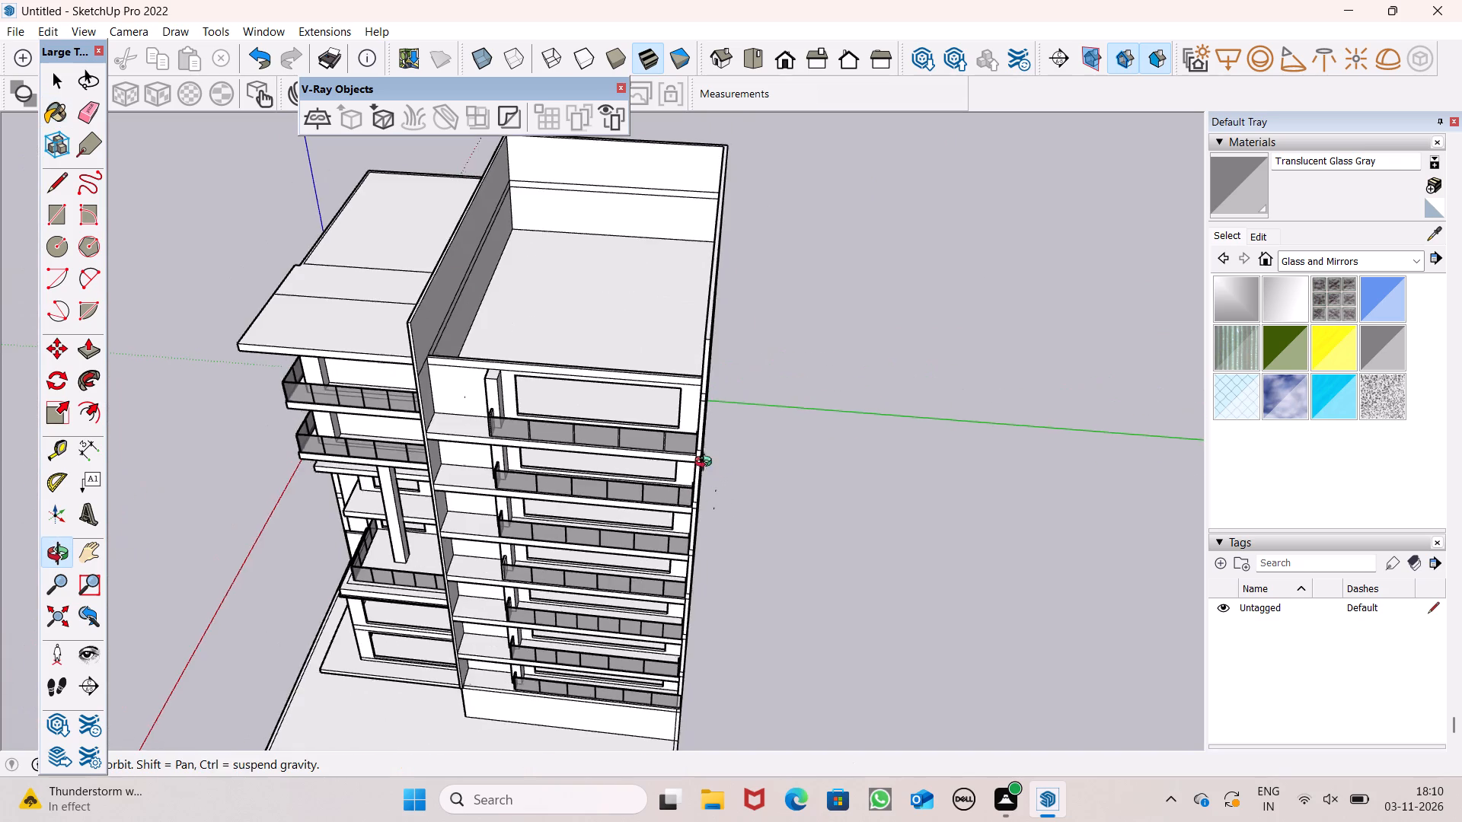
{"action": "middle_click_drag", "start_coordinate": [707, 464], "coordinate": [927, 344]}
{"action": "scroll", "coordinate": [757, 358], "scroll_direction": "down", "scroll_amount": 4}
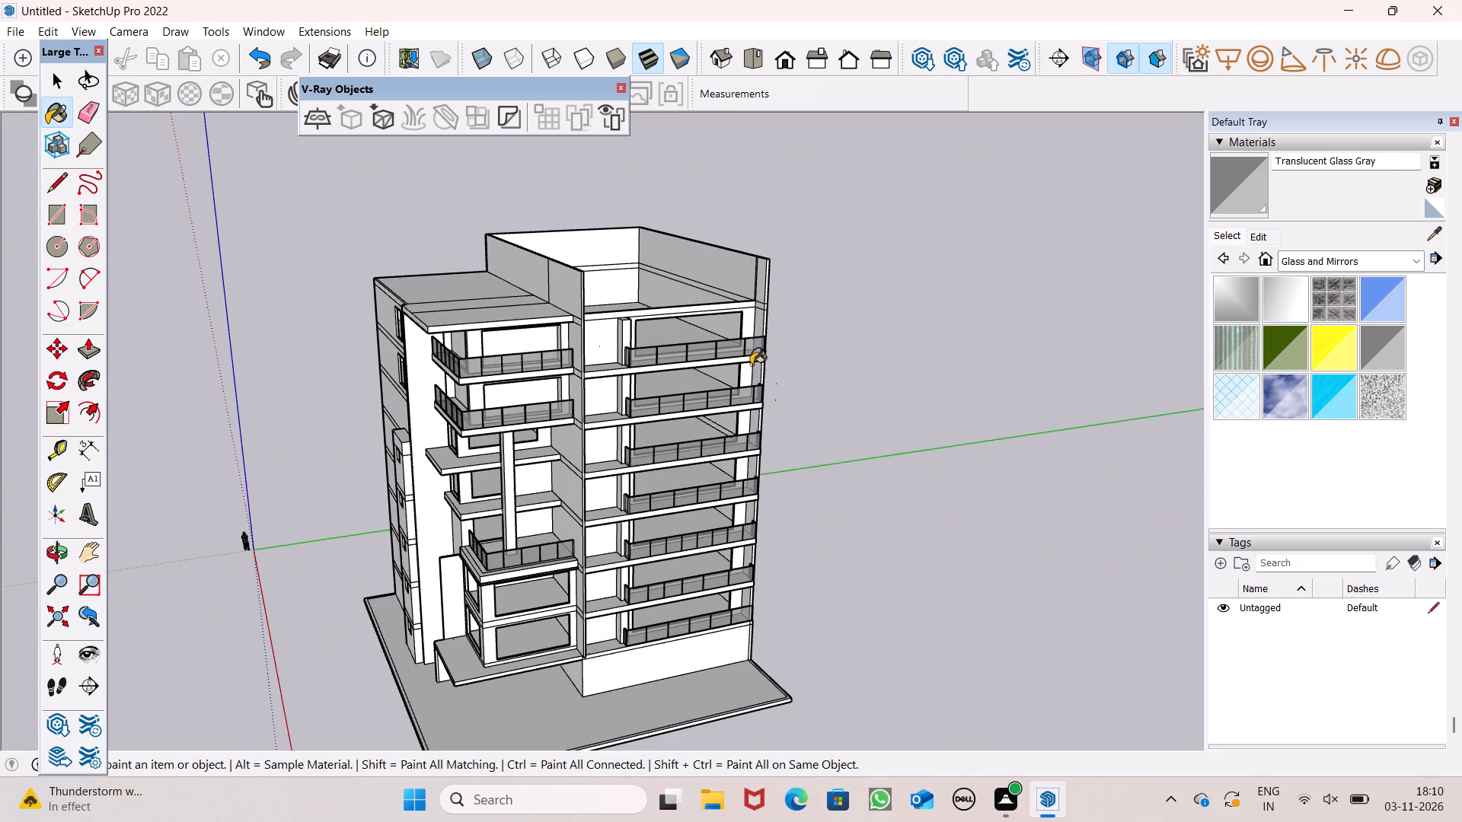
{"action": "scroll", "coordinate": [743, 351], "scroll_direction": "down", "scroll_amount": 2}
{"action": "middle_click_drag", "start_coordinate": [700, 482], "coordinate": [534, 393]}
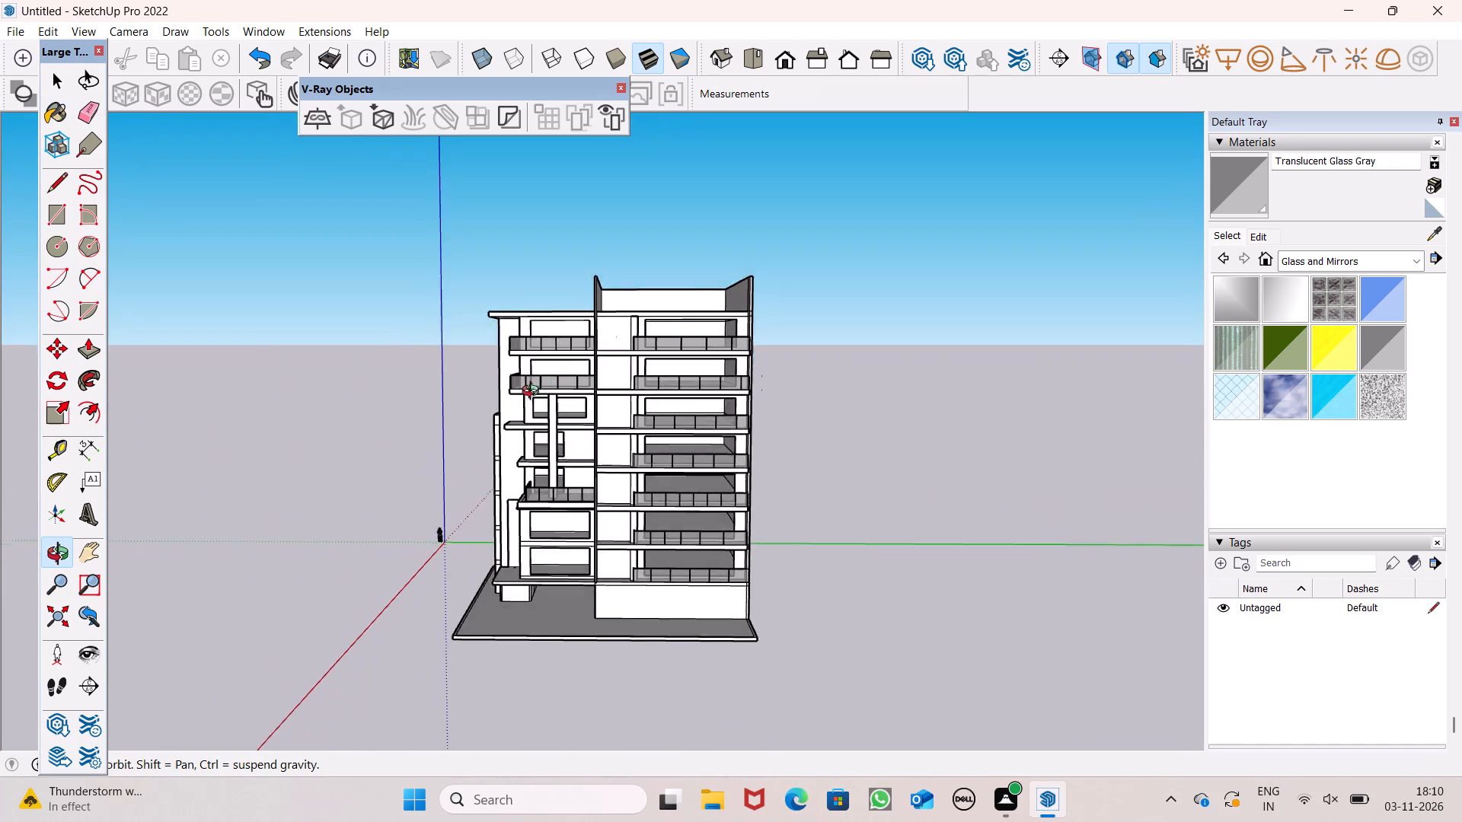
{"action": "middle_click_drag", "start_coordinate": [534, 393], "coordinate": [650, 449]}
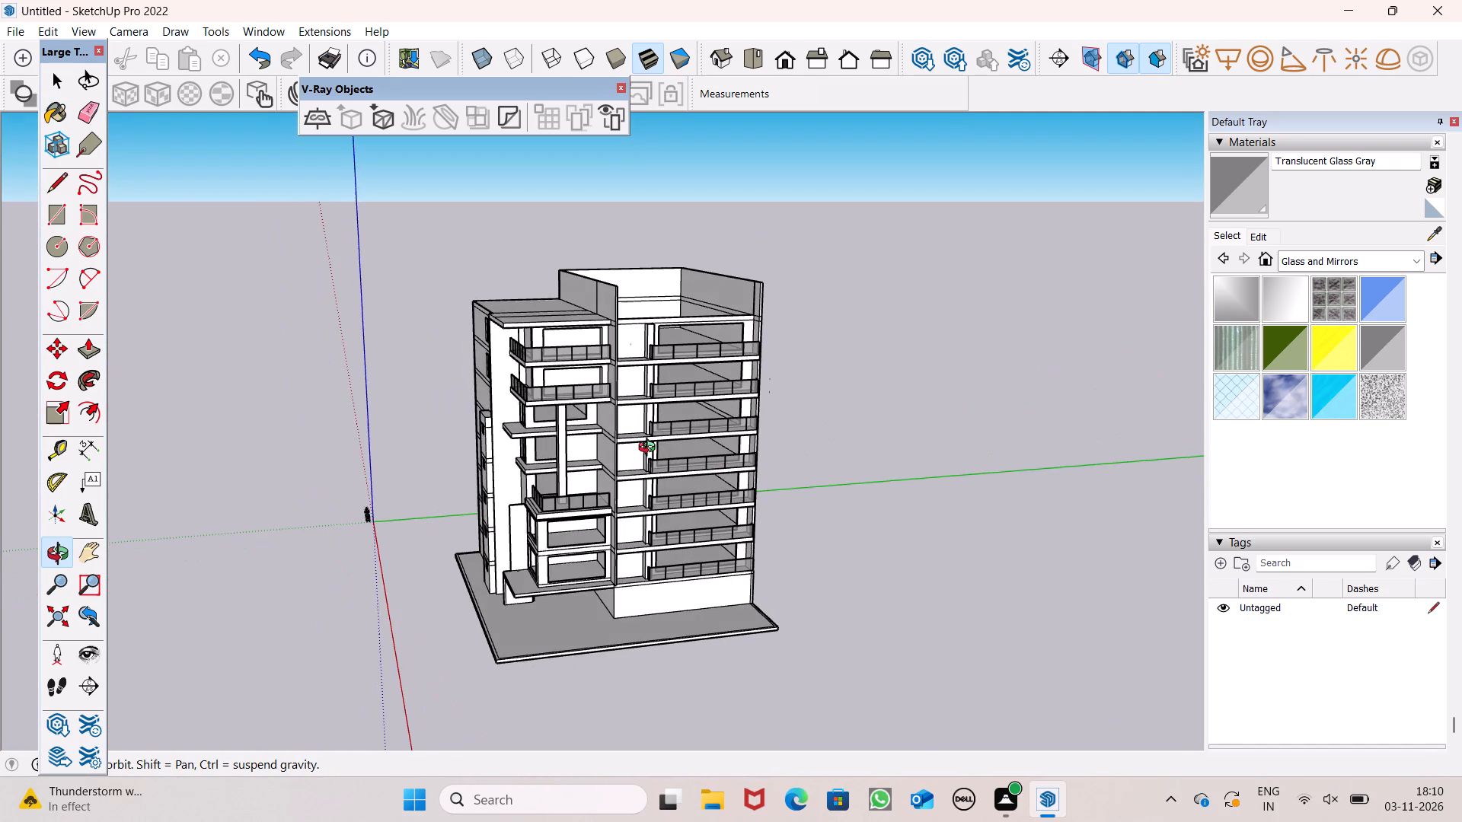
{"action": "middle_click_drag", "start_coordinate": [650, 449], "coordinate": [963, 435]}
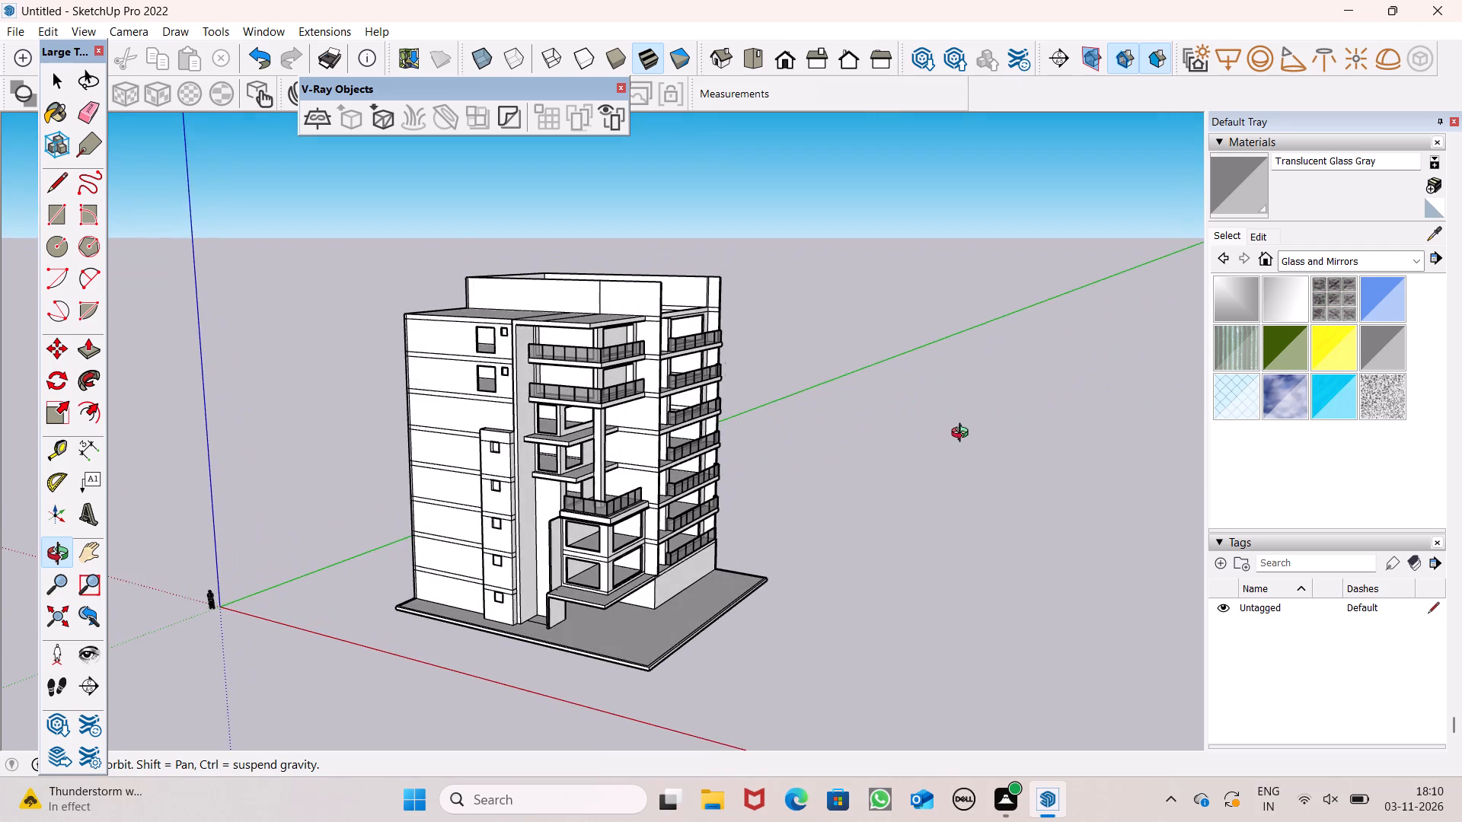
{"action": "middle_click_drag", "start_coordinate": [963, 435], "coordinate": [518, 440]}
{"action": "key", "text": "space"}
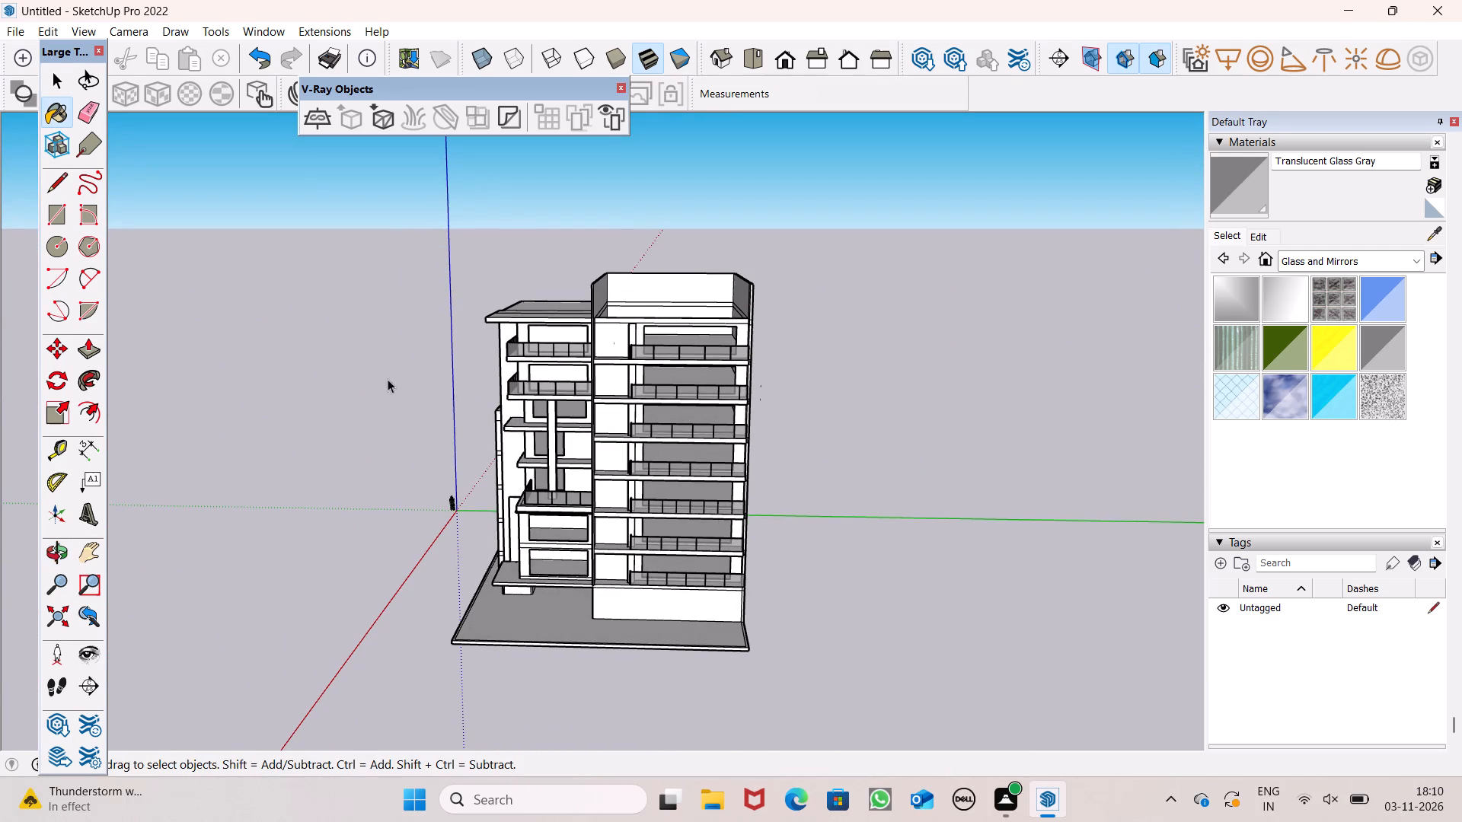
Draw a vertical rectangle about 37 ft wide and 18 ft high in the open space beside the building.
{"action": "left_click", "coordinate": [59, 200]}
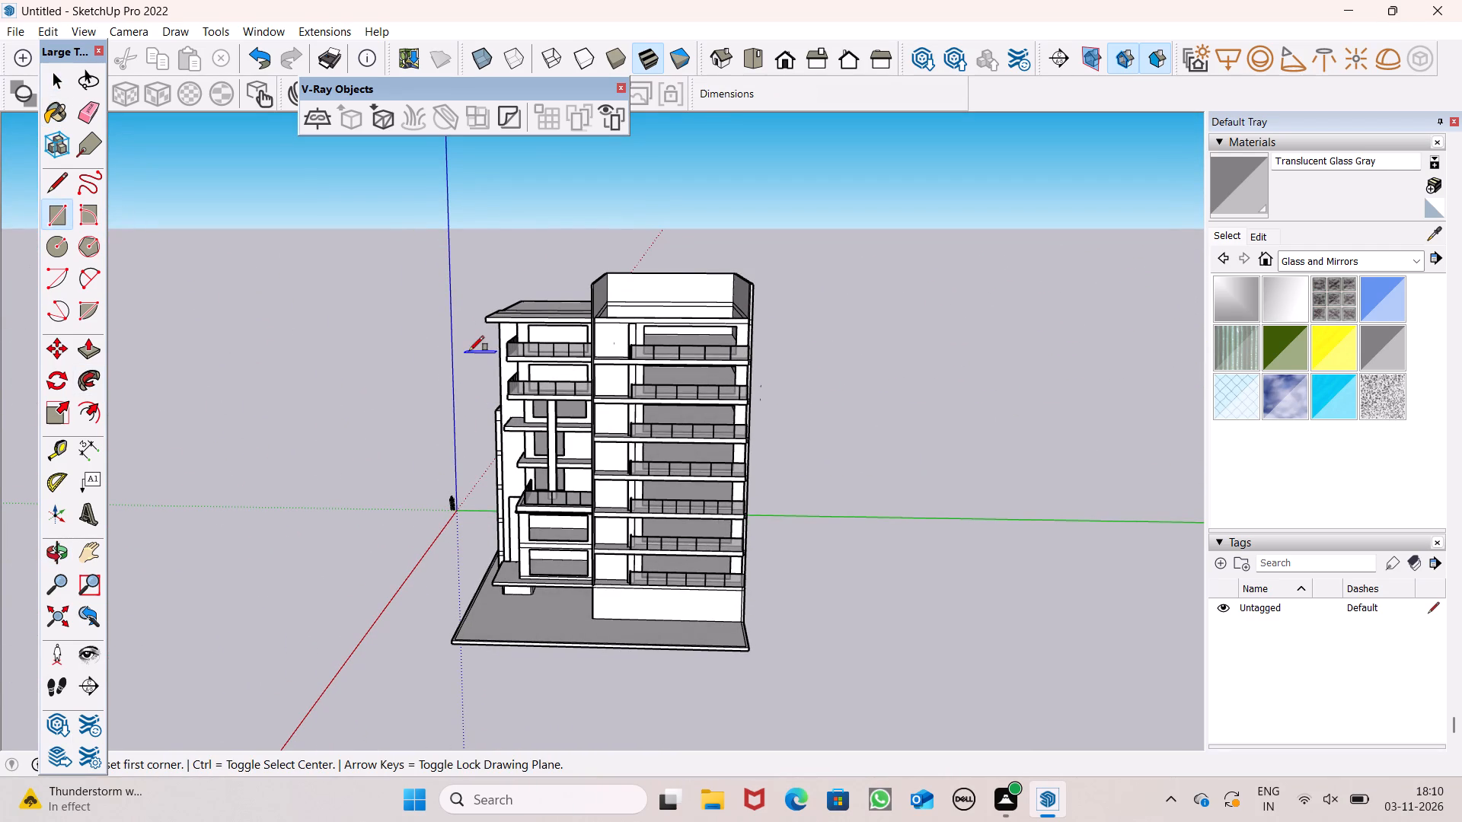
{"action": "scroll", "coordinate": [469, 351], "scroll_direction": "down", "scroll_amount": 2}
{"action": "middle_click_drag", "start_coordinate": [831, 552], "coordinate": [816, 501]}
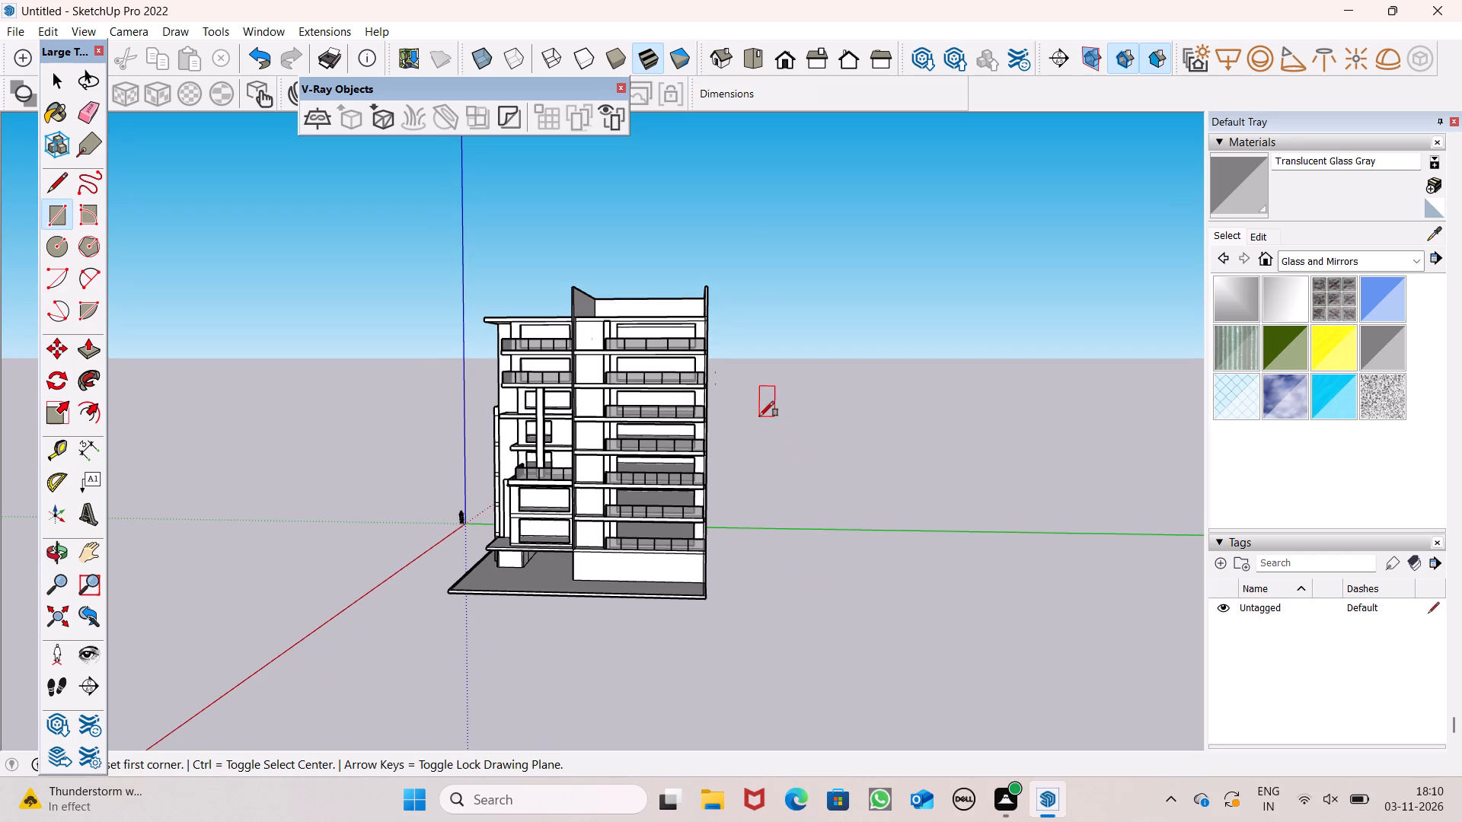
{"action": "left_click", "coordinate": [758, 404]}
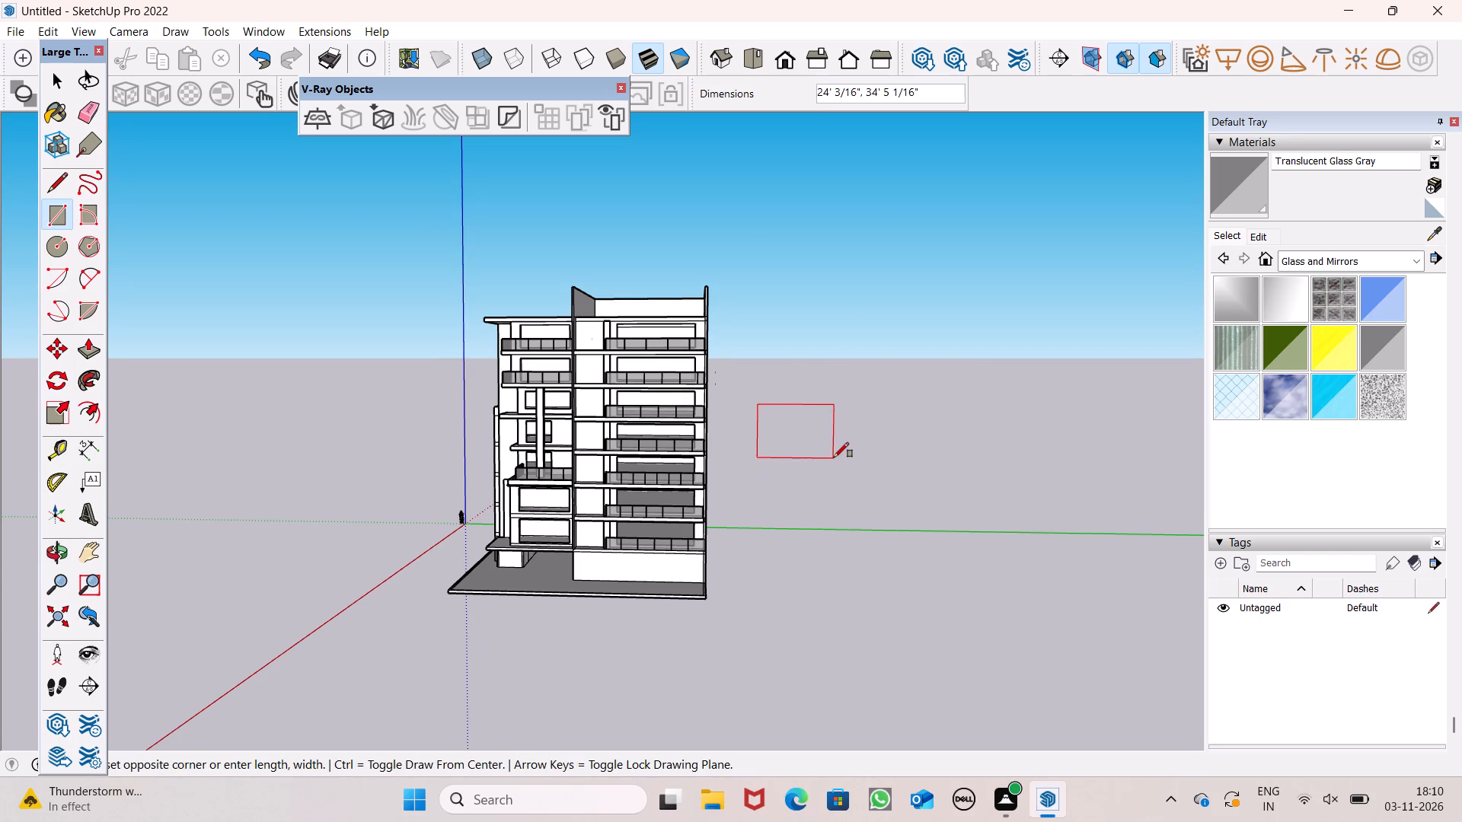
{"action": "scroll", "coordinate": [834, 454], "scroll_direction": "up", "scroll_amount": 4}
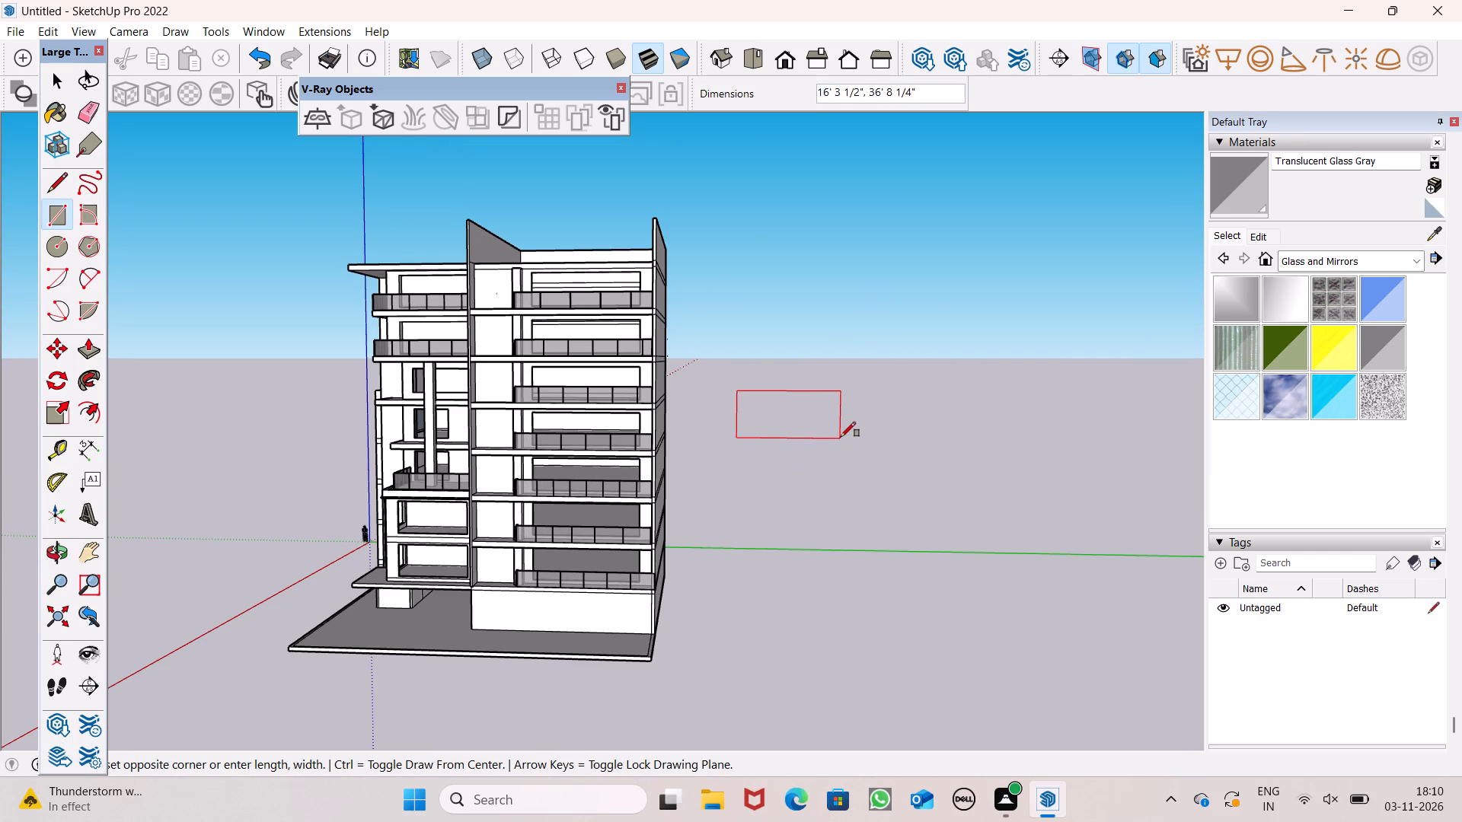
{"action": "left_click", "coordinate": [841, 442]}
Select the rectangle with its edges and move it clear of the building, in front of the base slab's outer corner.
{"action": "key", "text": "space"}
{"action": "double_click", "coordinate": [809, 434]}
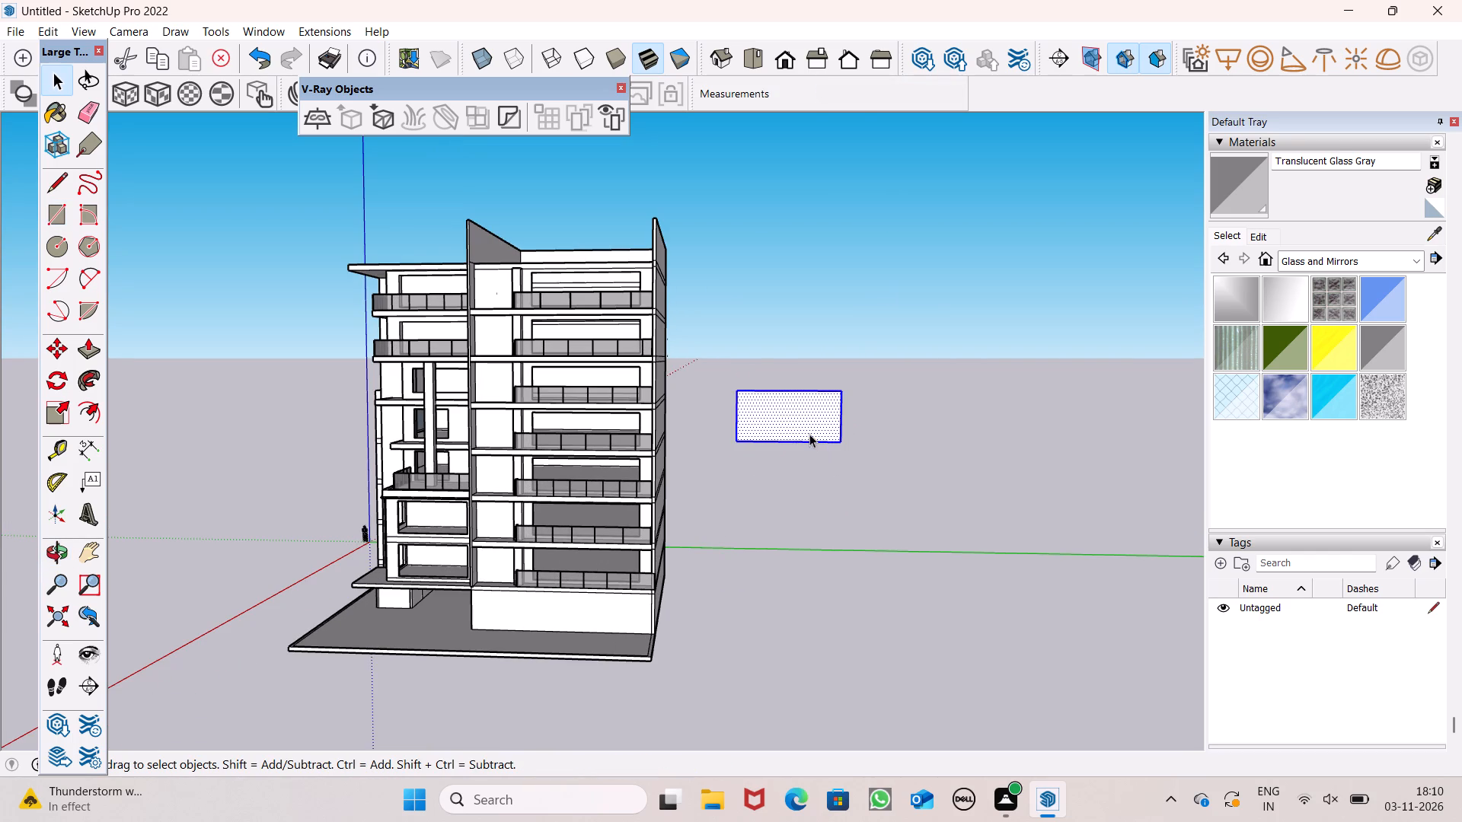
{"action": "key", "text": "m"}
{"action": "key", "text": "Return"}
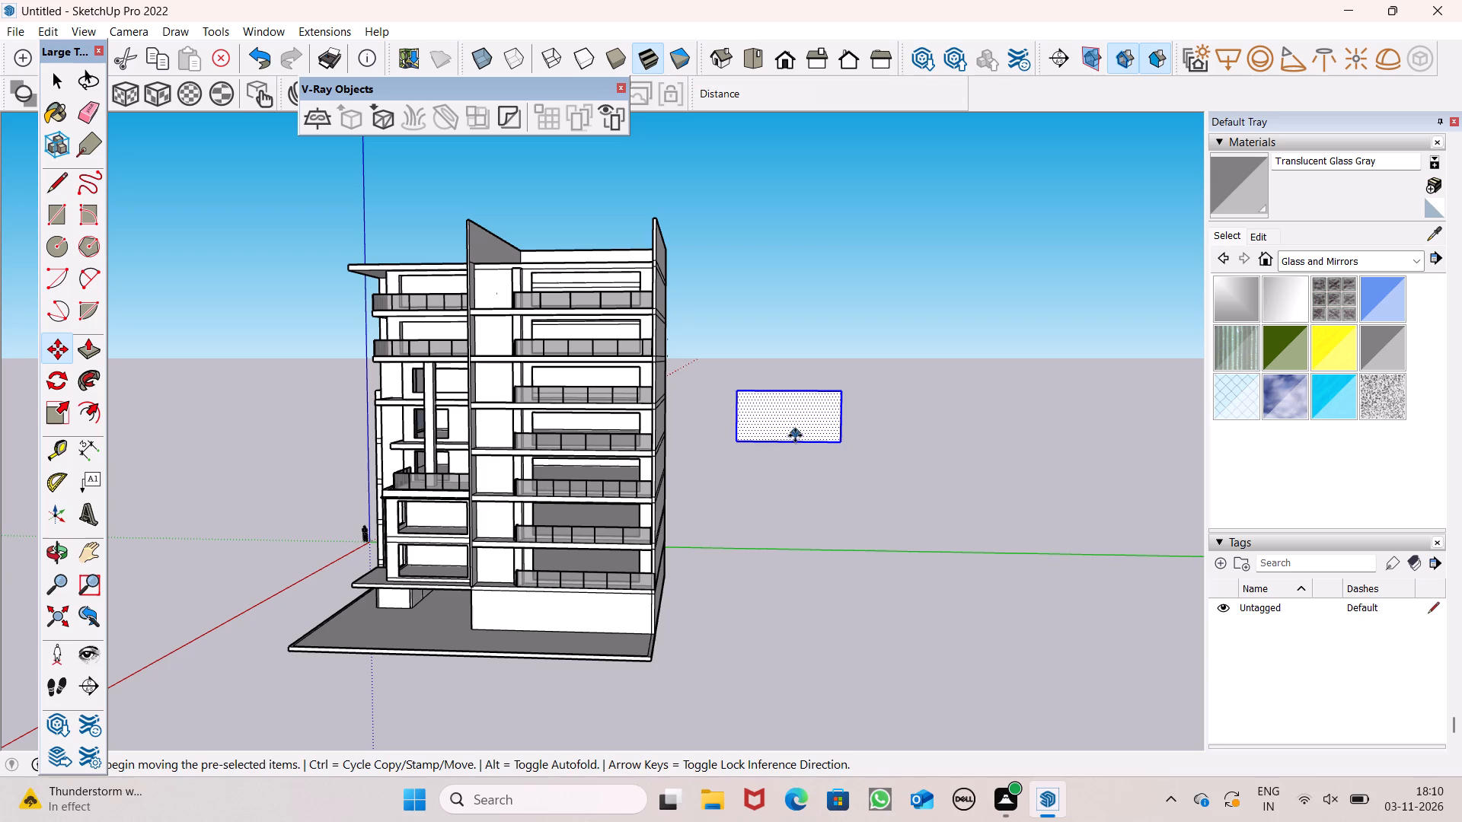
{"action": "left_click_drag", "start_coordinate": [795, 437], "coordinate": [679, 492]}
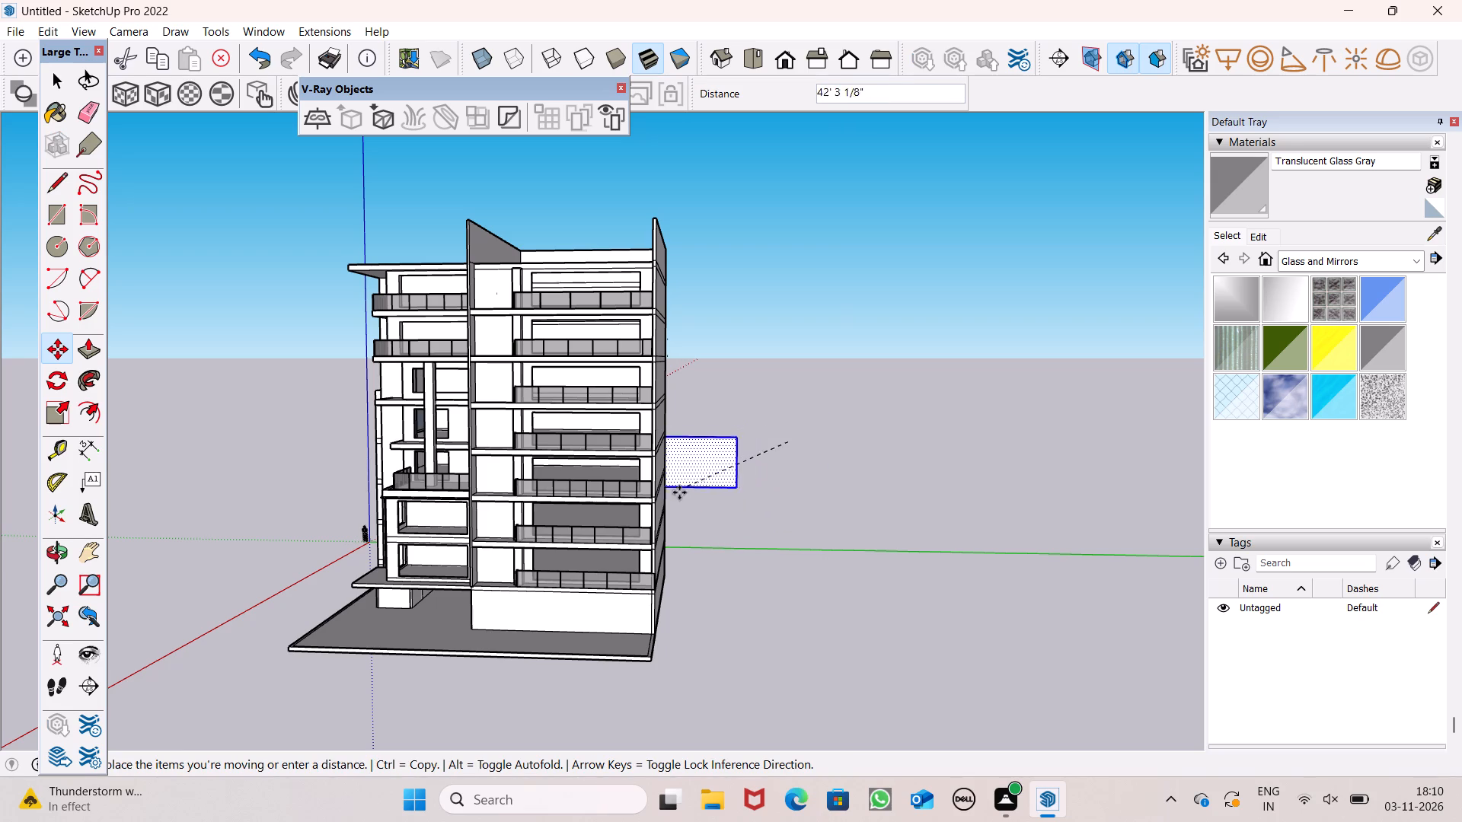
{"action": "left_click_drag", "start_coordinate": [679, 492], "coordinate": [822, 495]}
{"action": "scroll", "coordinate": [744, 452], "scroll_direction": "down", "scroll_amount": 4}
{"action": "middle_click_drag", "start_coordinate": [948, 562], "coordinate": [825, 601]}
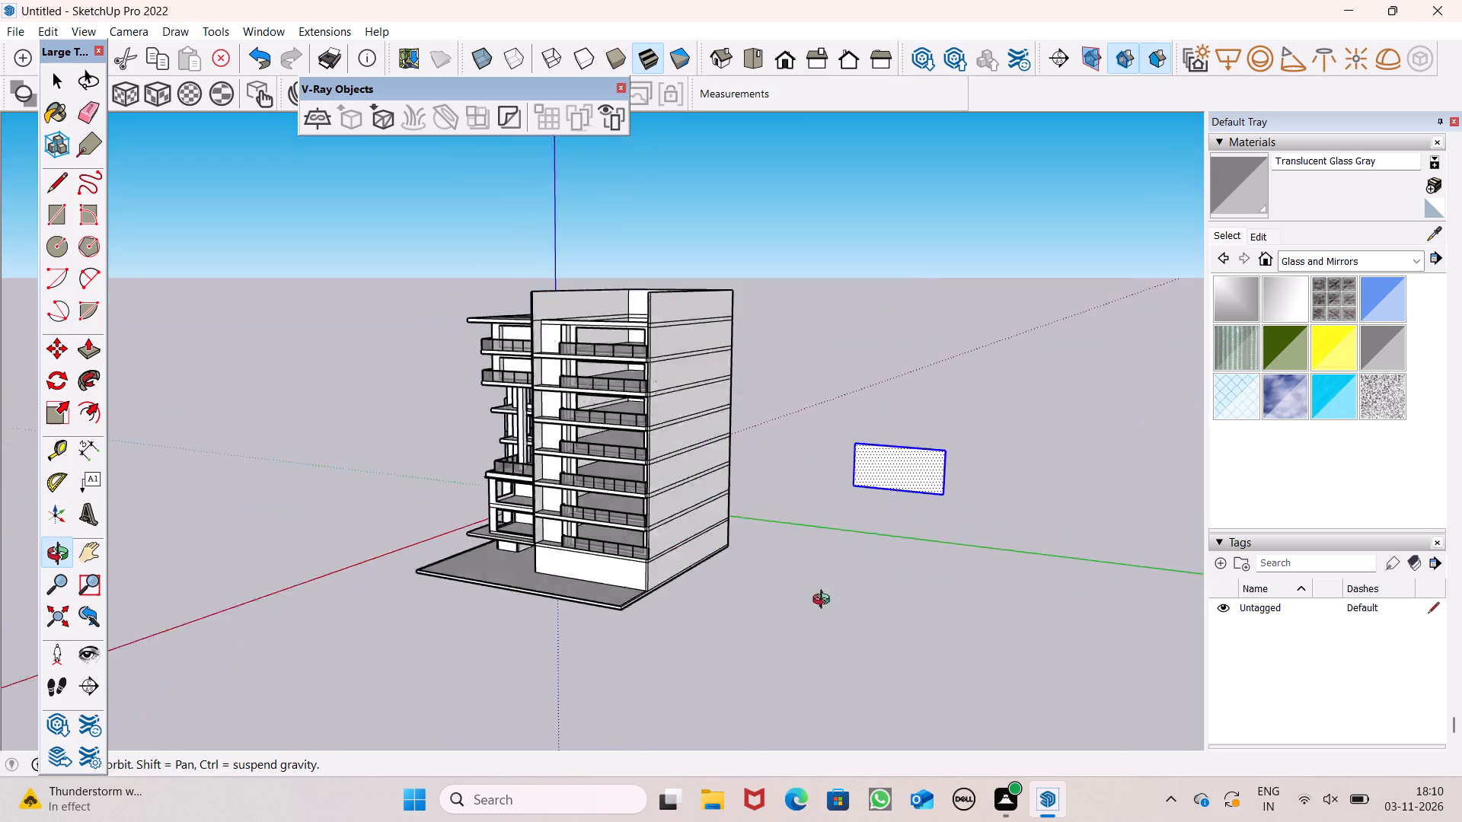
{"action": "middle_click_drag", "start_coordinate": [825, 601], "coordinate": [924, 601]}
{"action": "left_click_drag", "start_coordinate": [806, 458], "coordinate": [672, 607]}
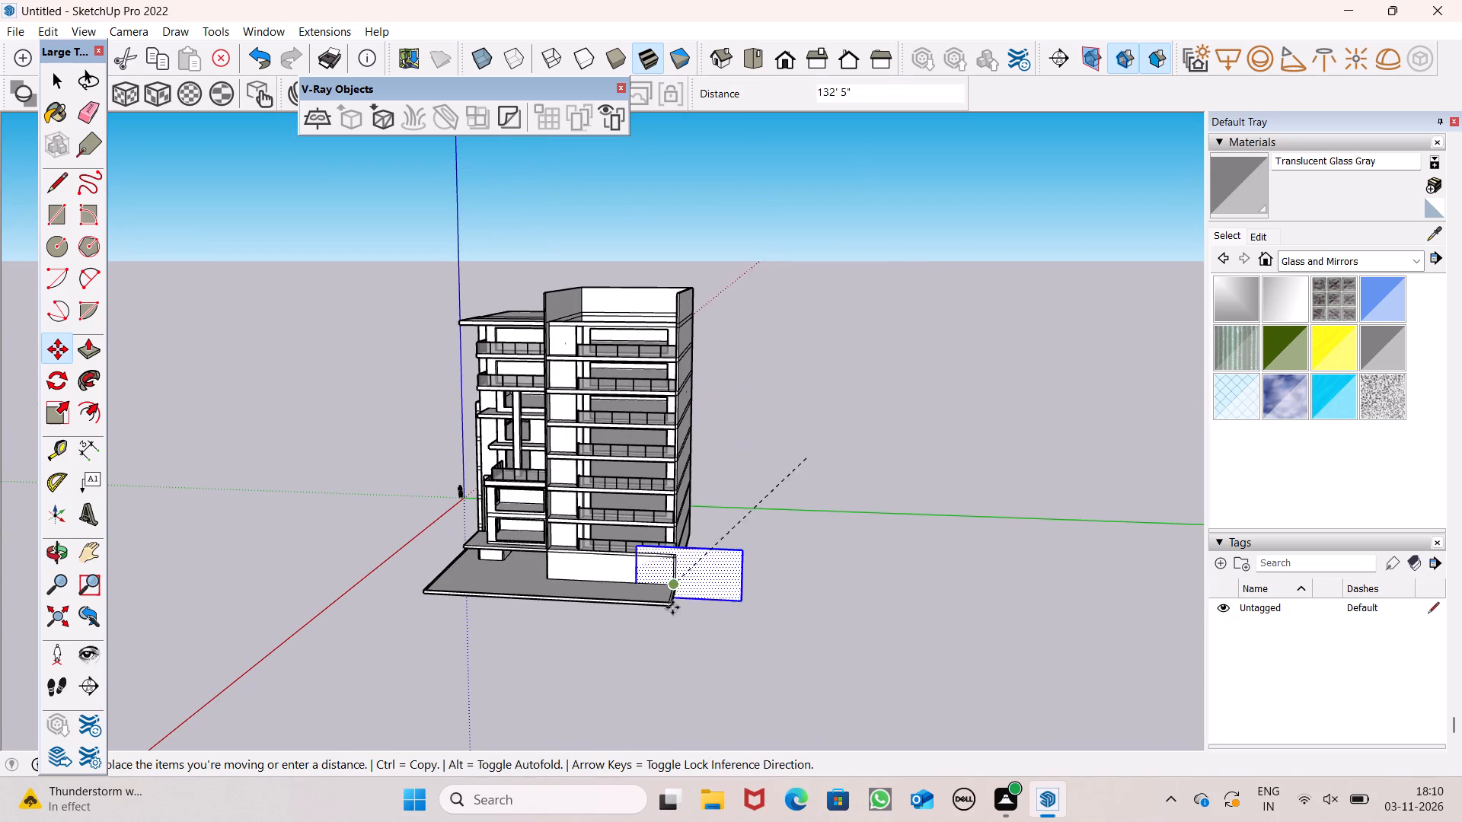
{"action": "left_click_drag", "start_coordinate": [672, 607], "coordinate": [652, 659]}
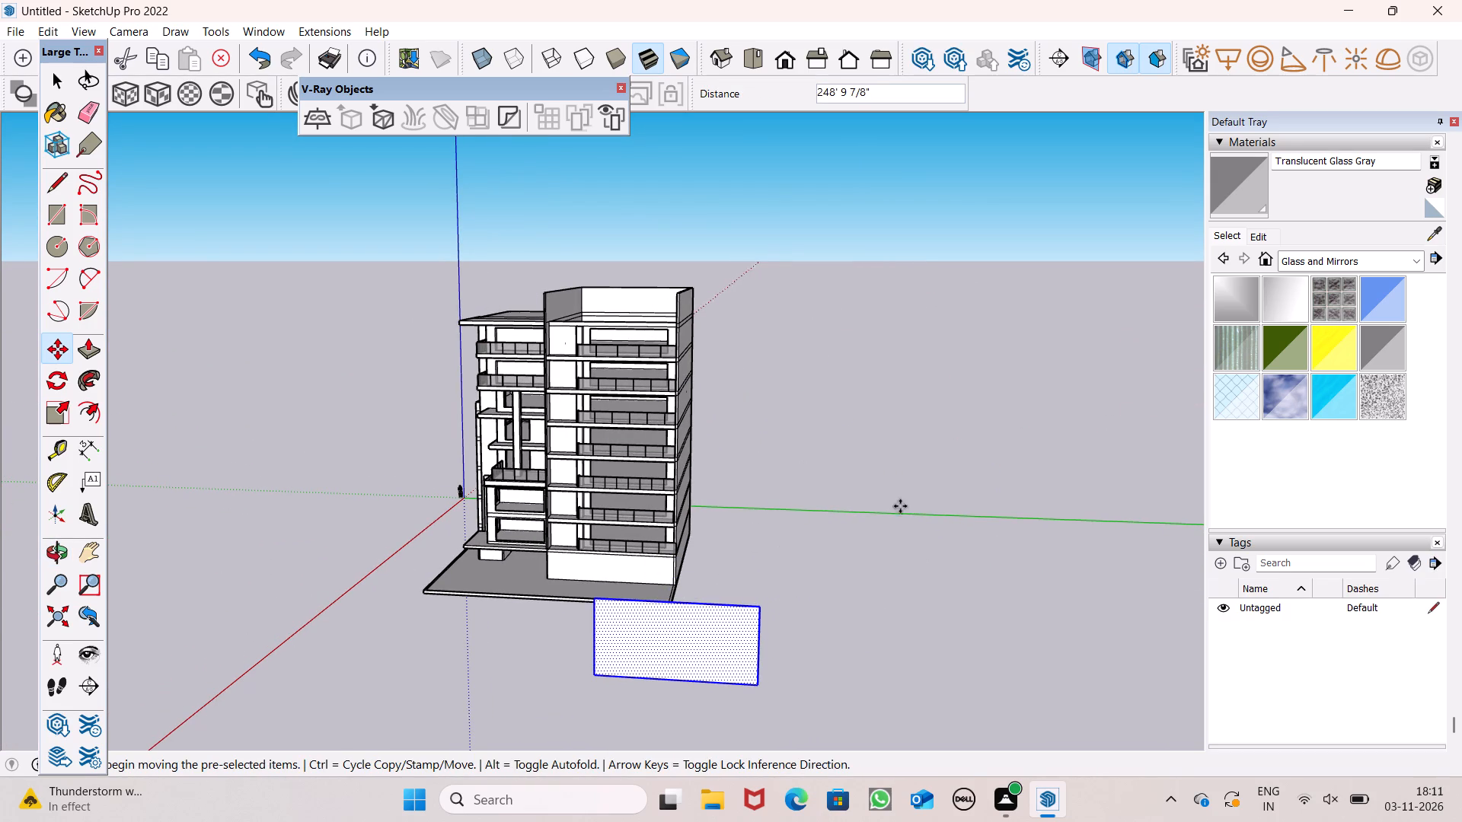
{"action": "key", "text": "space"}
{"action": "scroll", "coordinate": [935, 469], "scroll_direction": "down", "scroll_amount": 4}
{"action": "middle_click_drag", "start_coordinate": [1018, 588], "coordinate": [1020, 545]}
{"action": "scroll", "coordinate": [886, 486], "scroll_direction": "down", "scroll_amount": 4}
{"action": "middle_click_drag", "start_coordinate": [928, 549], "coordinate": [934, 569]}
{"action": "scroll", "coordinate": [797, 489], "scroll_direction": "down", "scroll_amount": 2}
{"action": "left_click", "coordinate": [924, 639]}
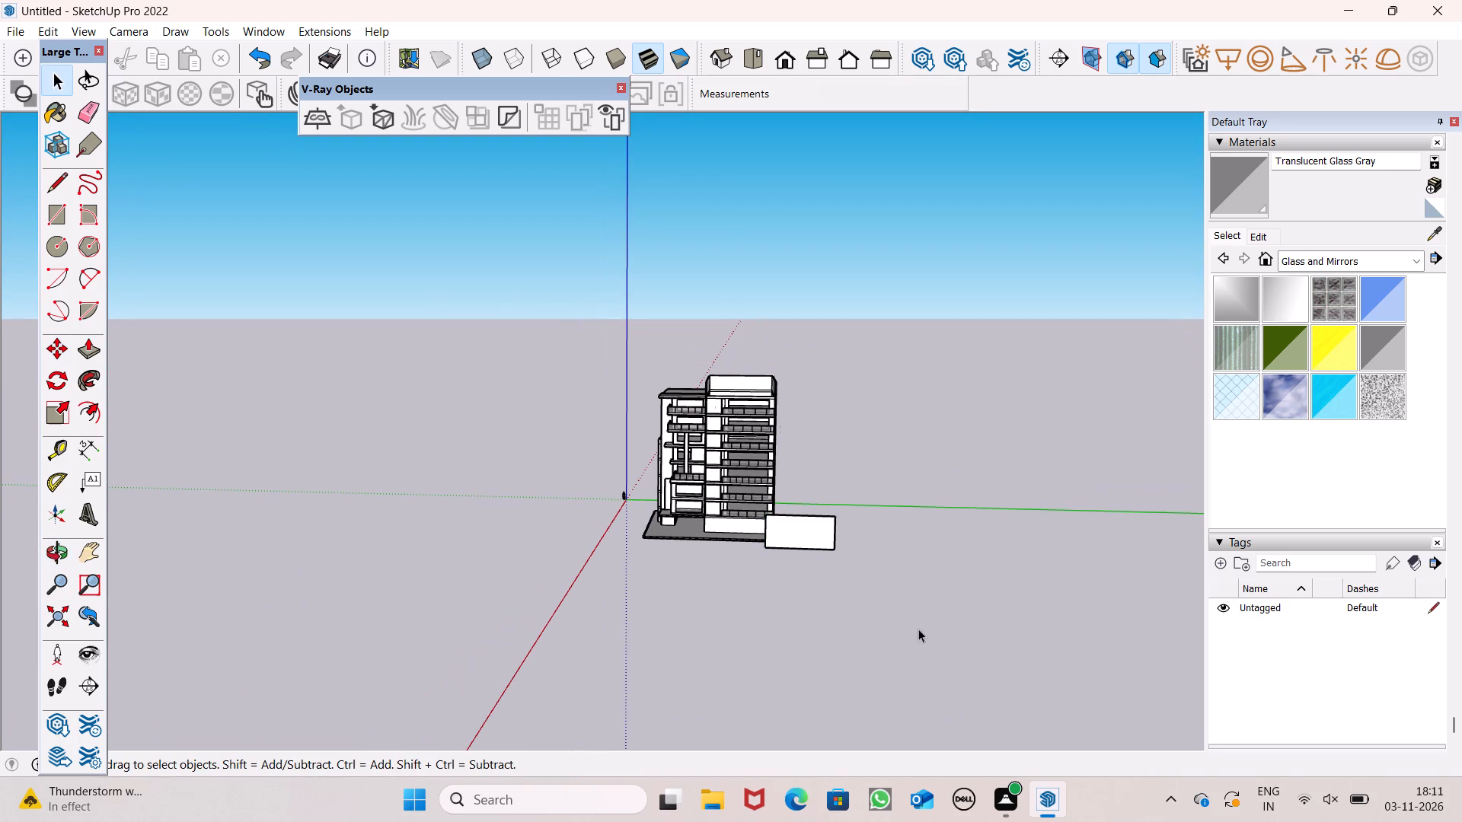
Offset the standing rectangle's outline inward by about 1 ft to form a border frame.
{"action": "scroll", "coordinate": [845, 548], "scroll_direction": "up", "scroll_amount": 5}
{"action": "scroll", "coordinate": [778, 522], "scroll_direction": "down", "scroll_amount": 3}
{"action": "middle_click_drag", "start_coordinate": [820, 566], "coordinate": [865, 634]}
{"action": "scroll", "coordinate": [847, 562], "scroll_direction": "up", "scroll_amount": 1}
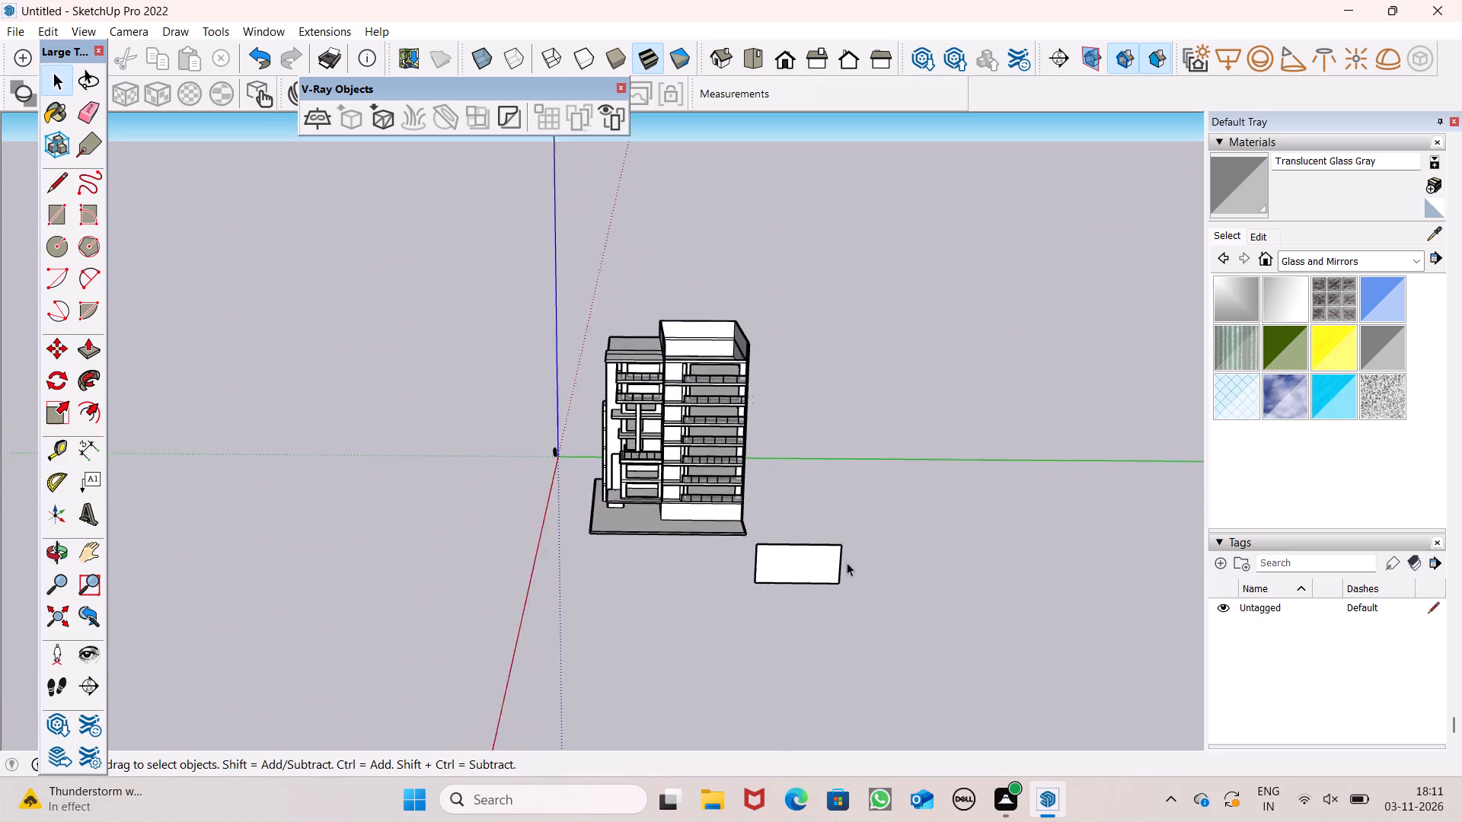
{"action": "scroll", "coordinate": [847, 562], "scroll_direction": "up", "scroll_amount": 5}
{"action": "middle_click_drag", "start_coordinate": [927, 645], "coordinate": [923, 575]}
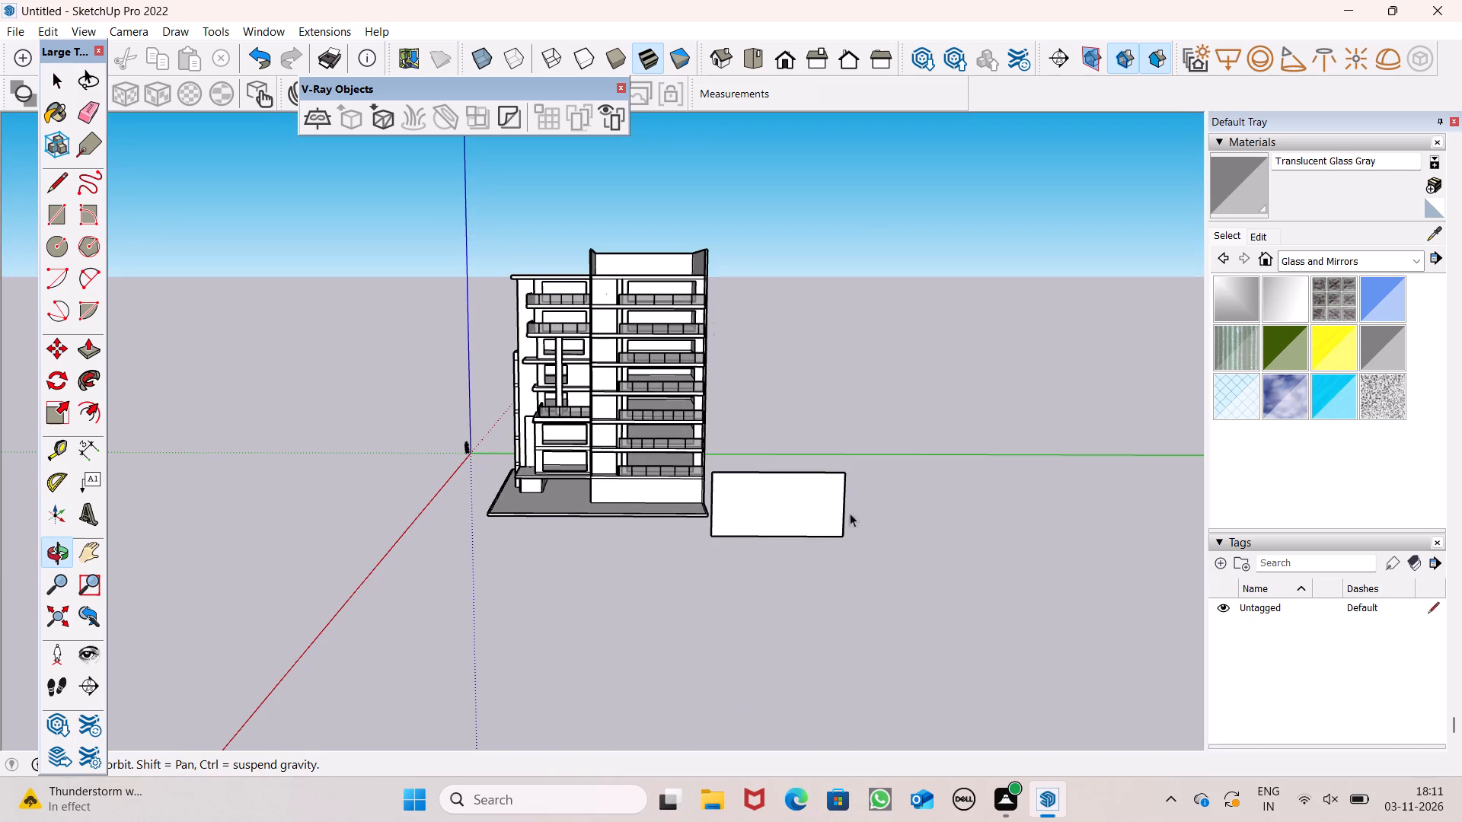
{"action": "left_click", "coordinate": [86, 419]}
{"action": "scroll", "coordinate": [717, 442], "scroll_direction": "up", "scroll_amount": 7}
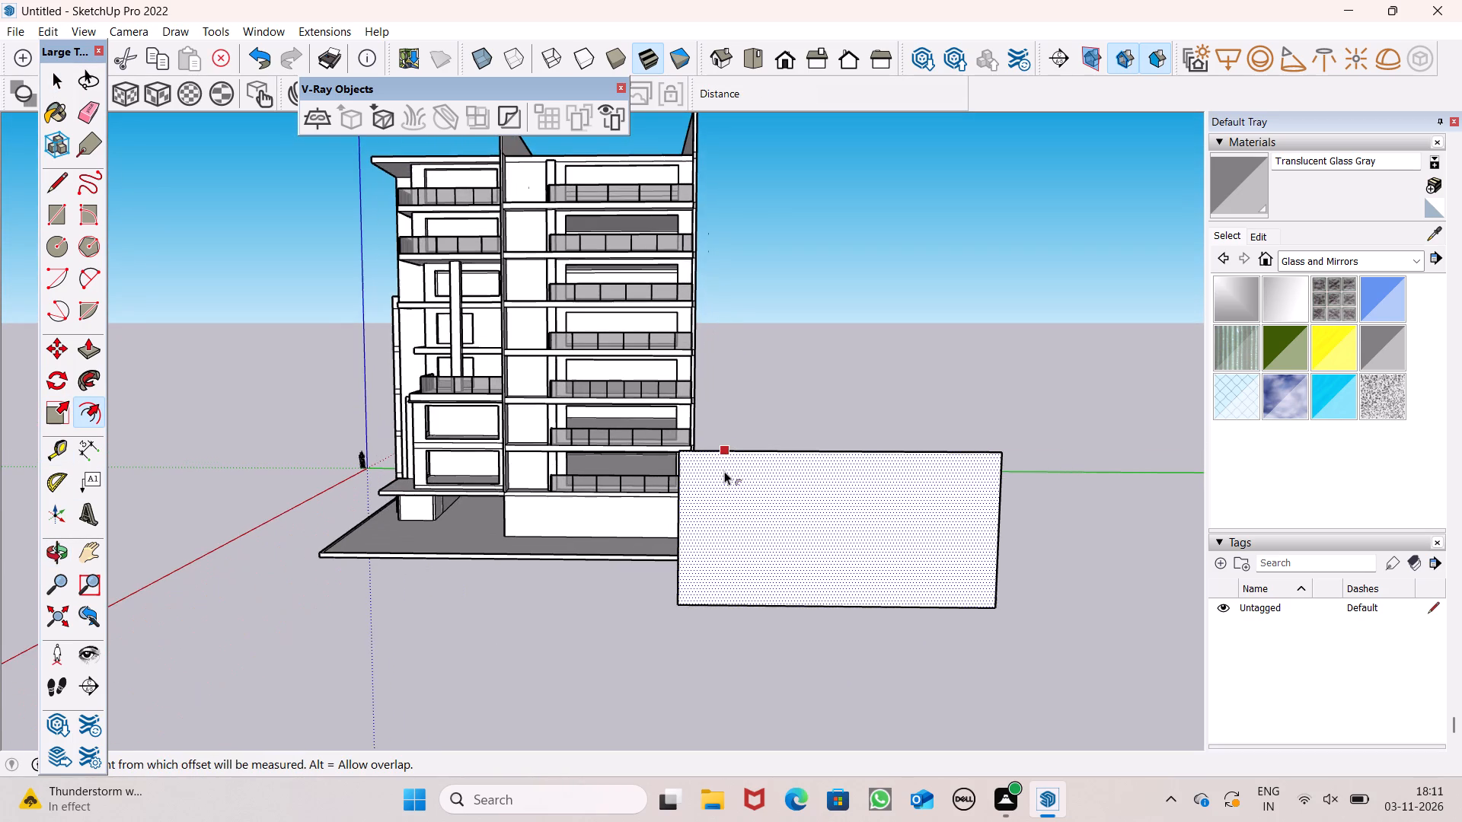
{"action": "scroll", "coordinate": [724, 471], "scroll_direction": "up", "scroll_amount": 2}
{"action": "left_click_drag", "start_coordinate": [724, 471], "coordinate": [724, 473]}
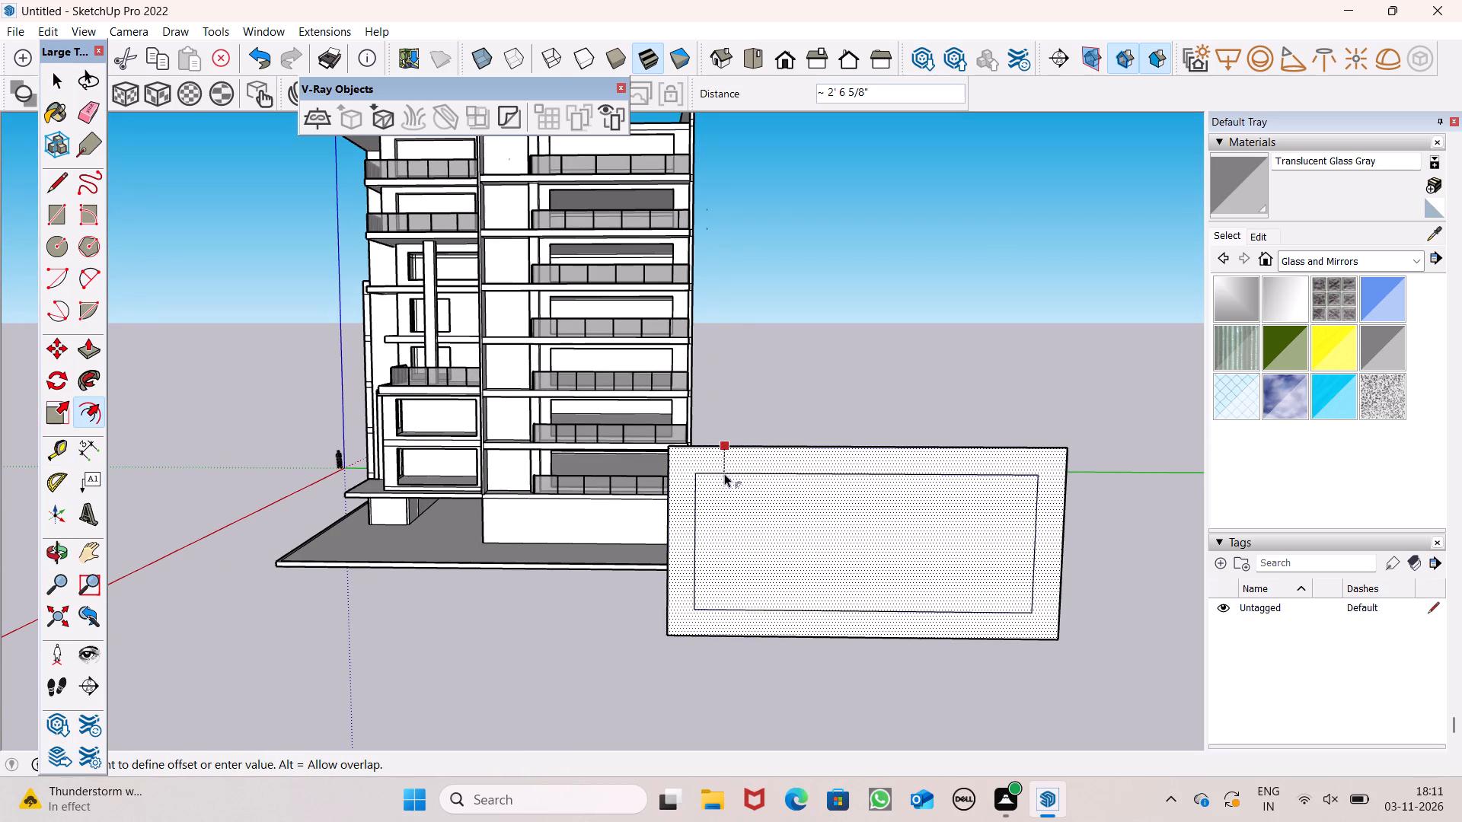
{"action": "left_click_drag", "start_coordinate": [724, 473], "coordinate": [722, 457]}
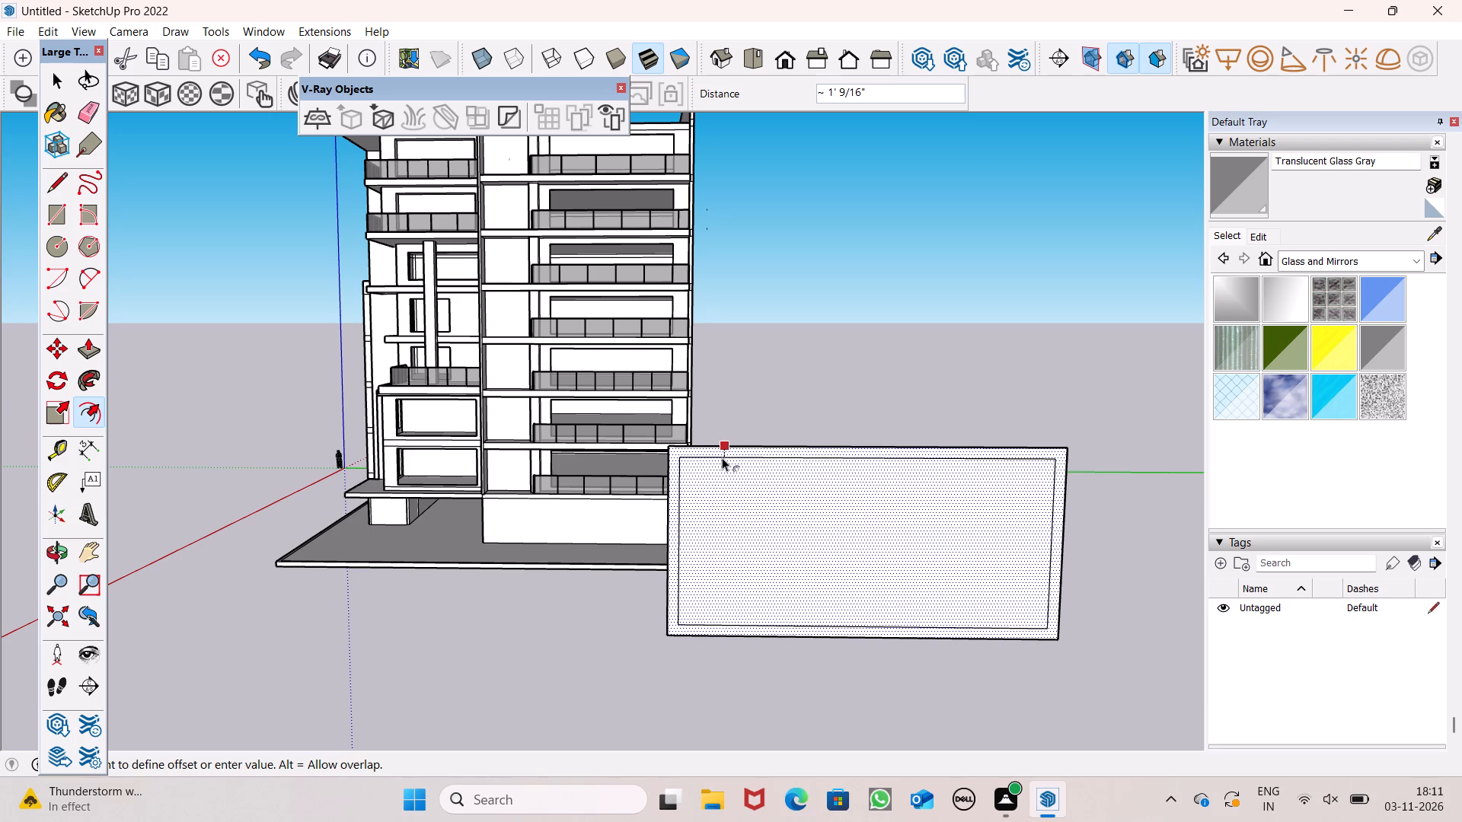
{"action": "left_click_drag", "start_coordinate": [722, 457], "coordinate": [722, 459]}
{"action": "key", "text": "space"}
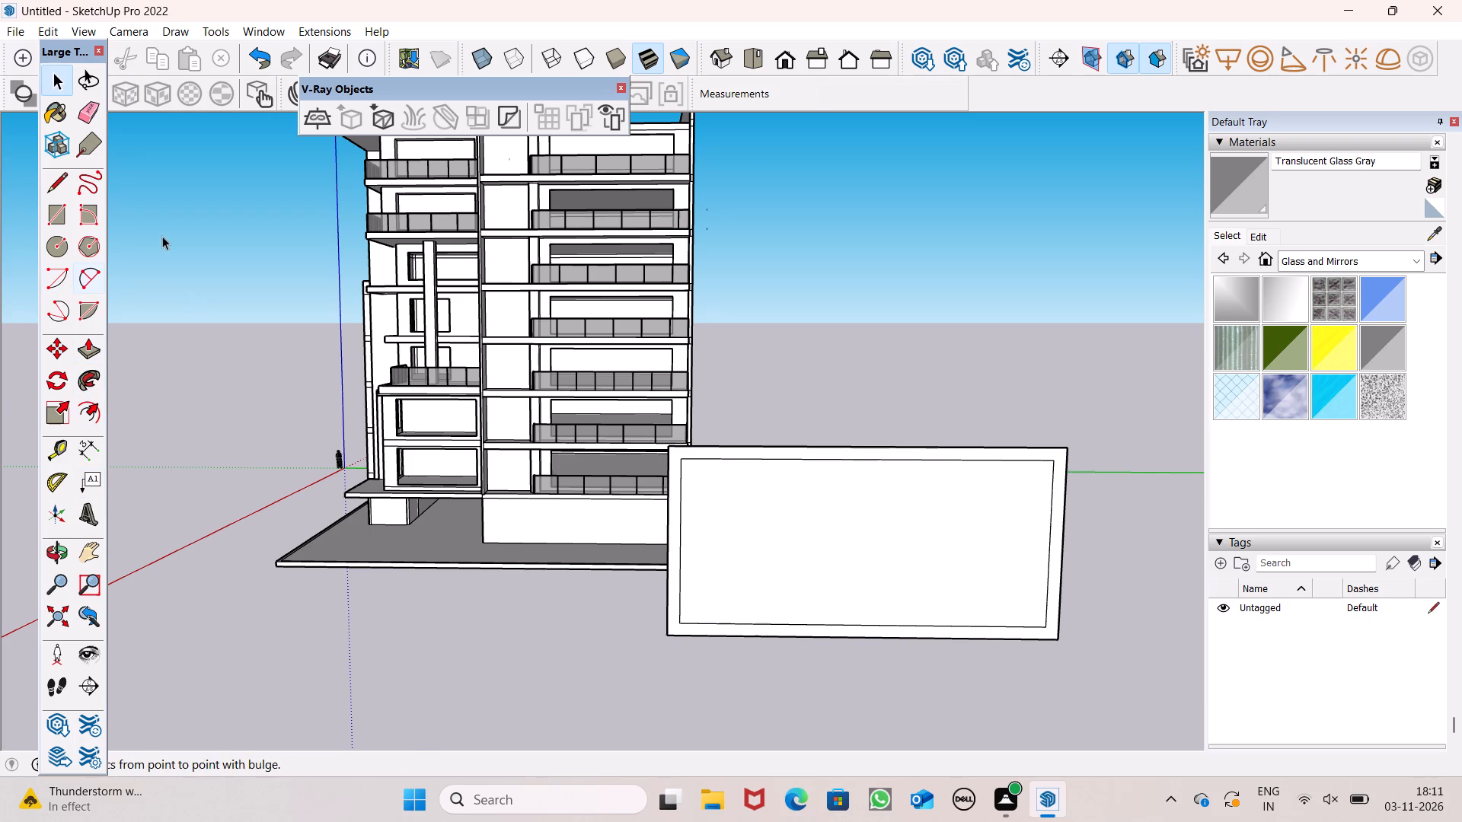
Draw a narrow vertical rectangle across the full height of the inner panel, about 15' 10" high, as a divider strip.
{"action": "left_click", "coordinate": [59, 213]}
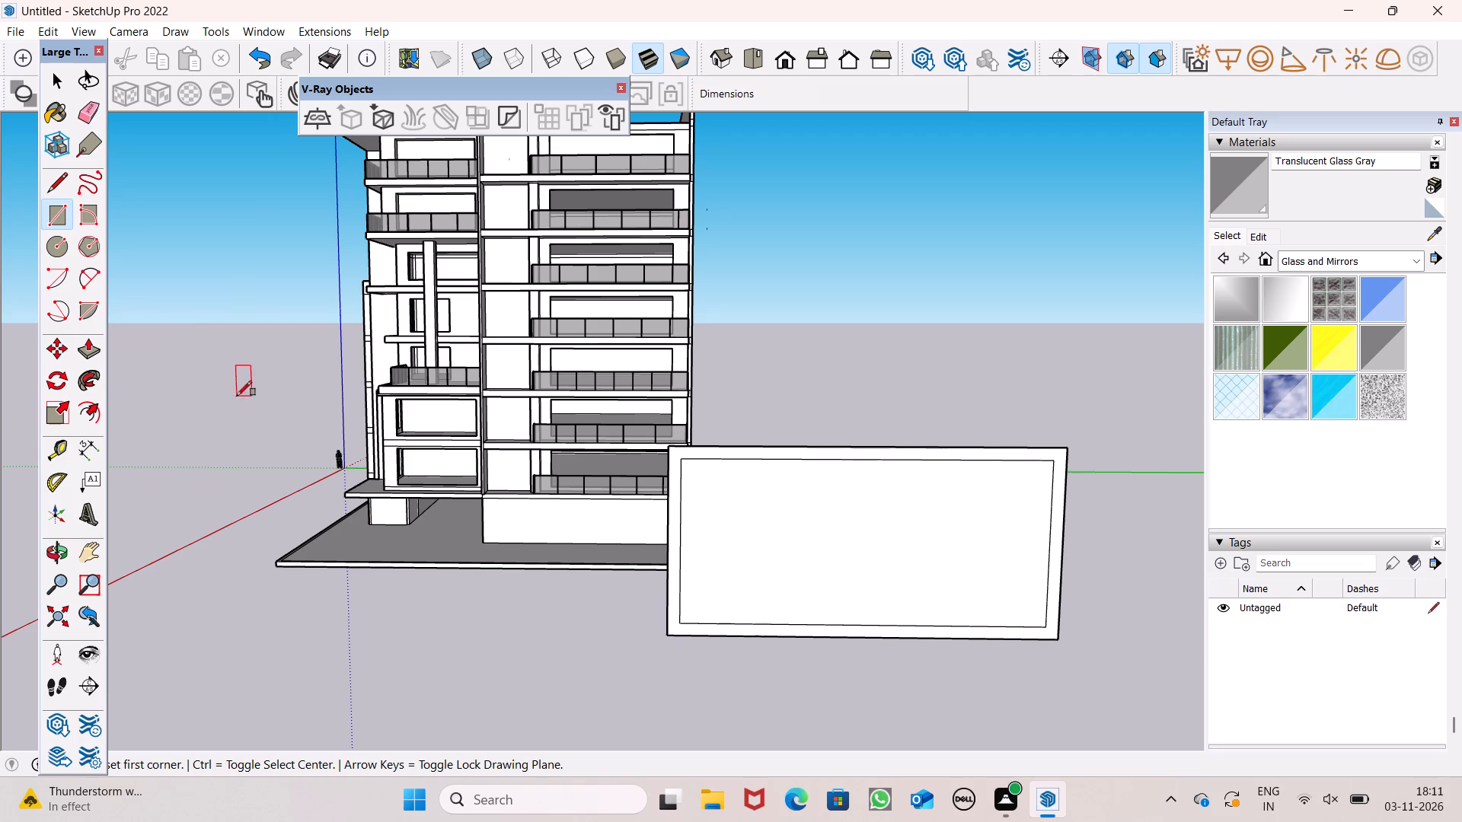
{"action": "scroll", "coordinate": [286, 512], "scroll_direction": "down", "scroll_amount": 3}
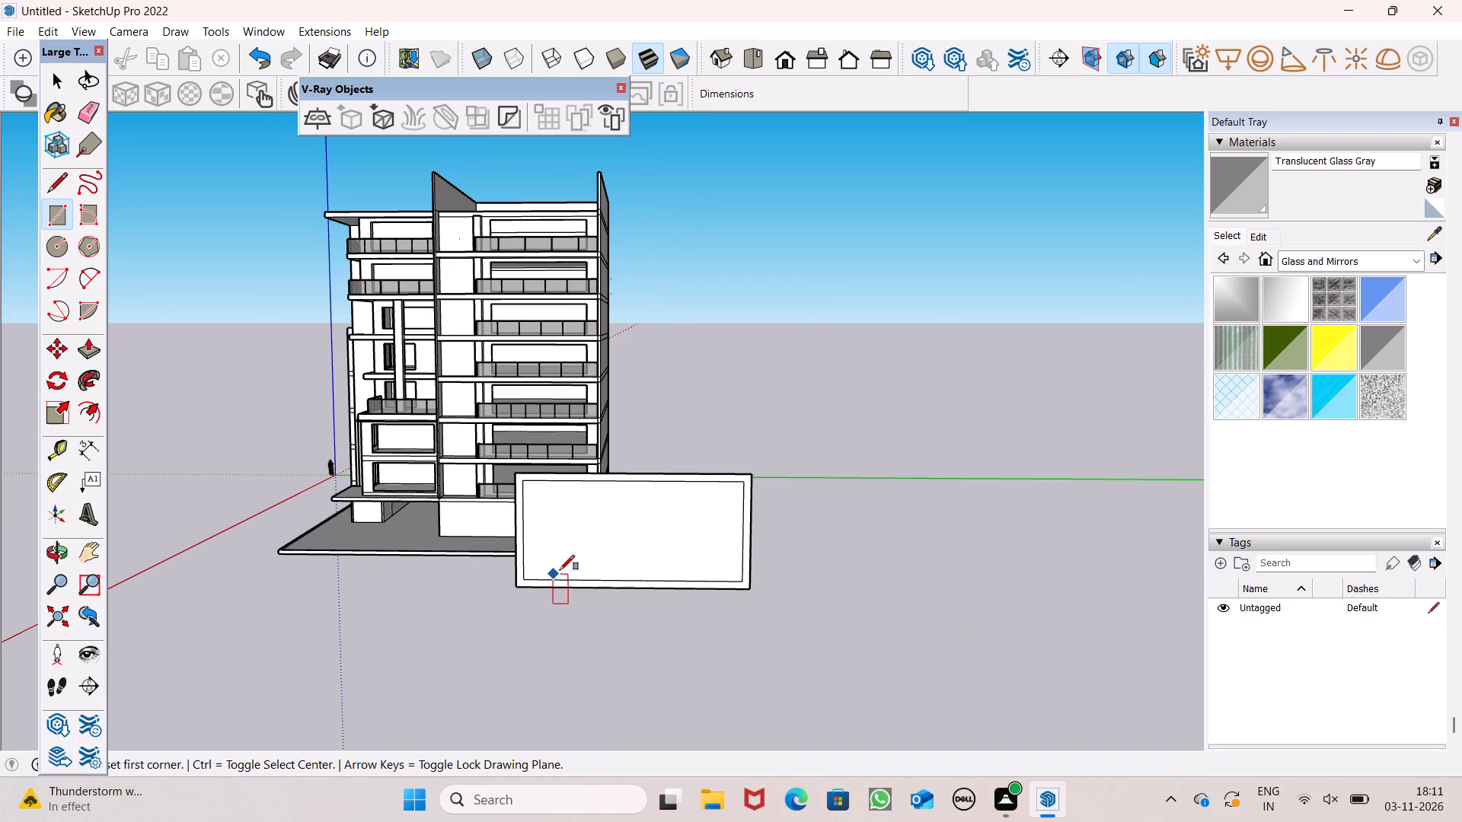
{"action": "middle_click", "coordinate": [643, 572]}
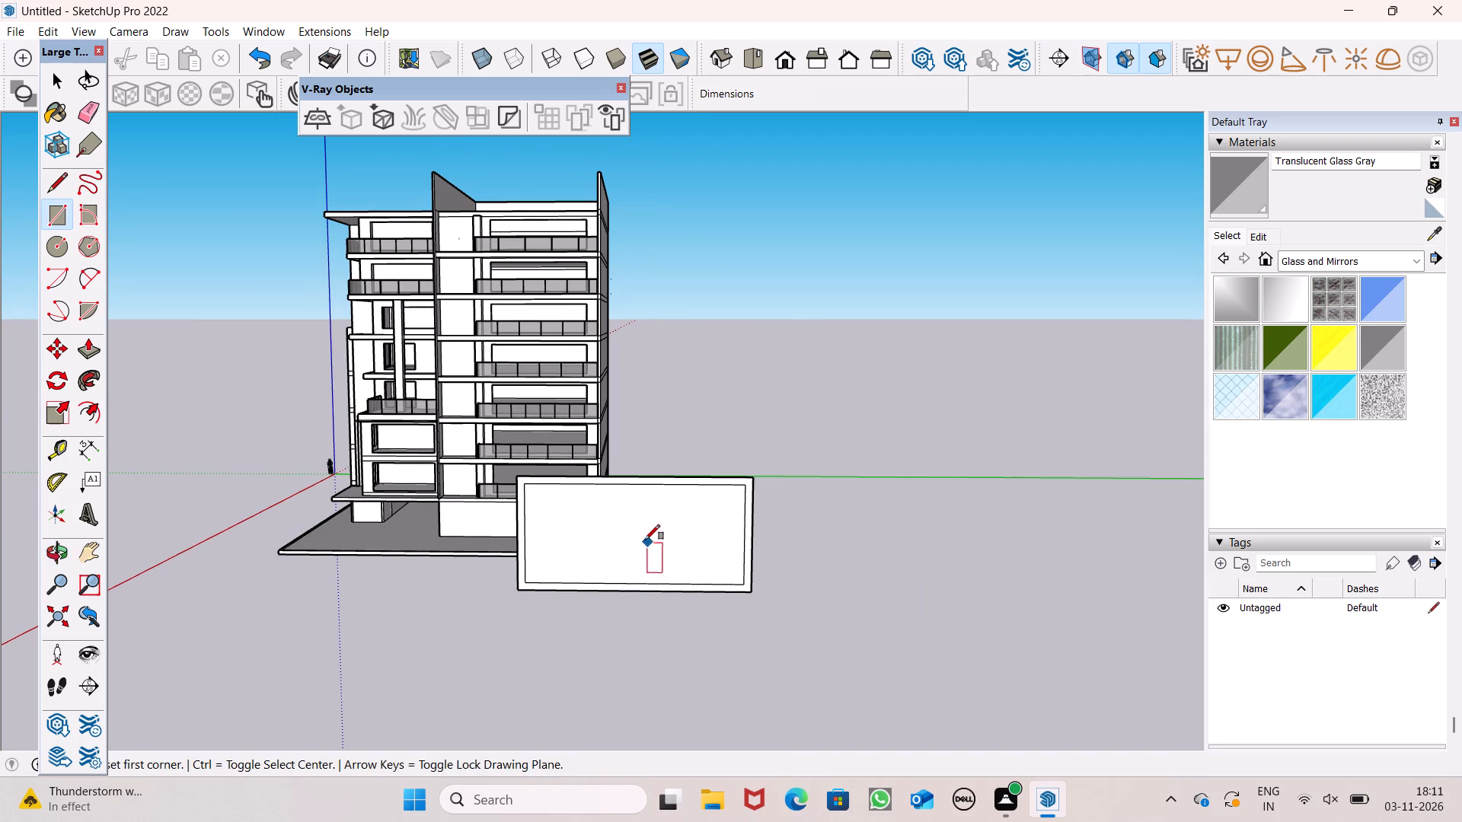
{"action": "scroll", "coordinate": [613, 563], "scroll_direction": "up", "scroll_amount": 5}
{"action": "scroll", "coordinate": [561, 484], "scroll_direction": "down", "scroll_amount": 1}
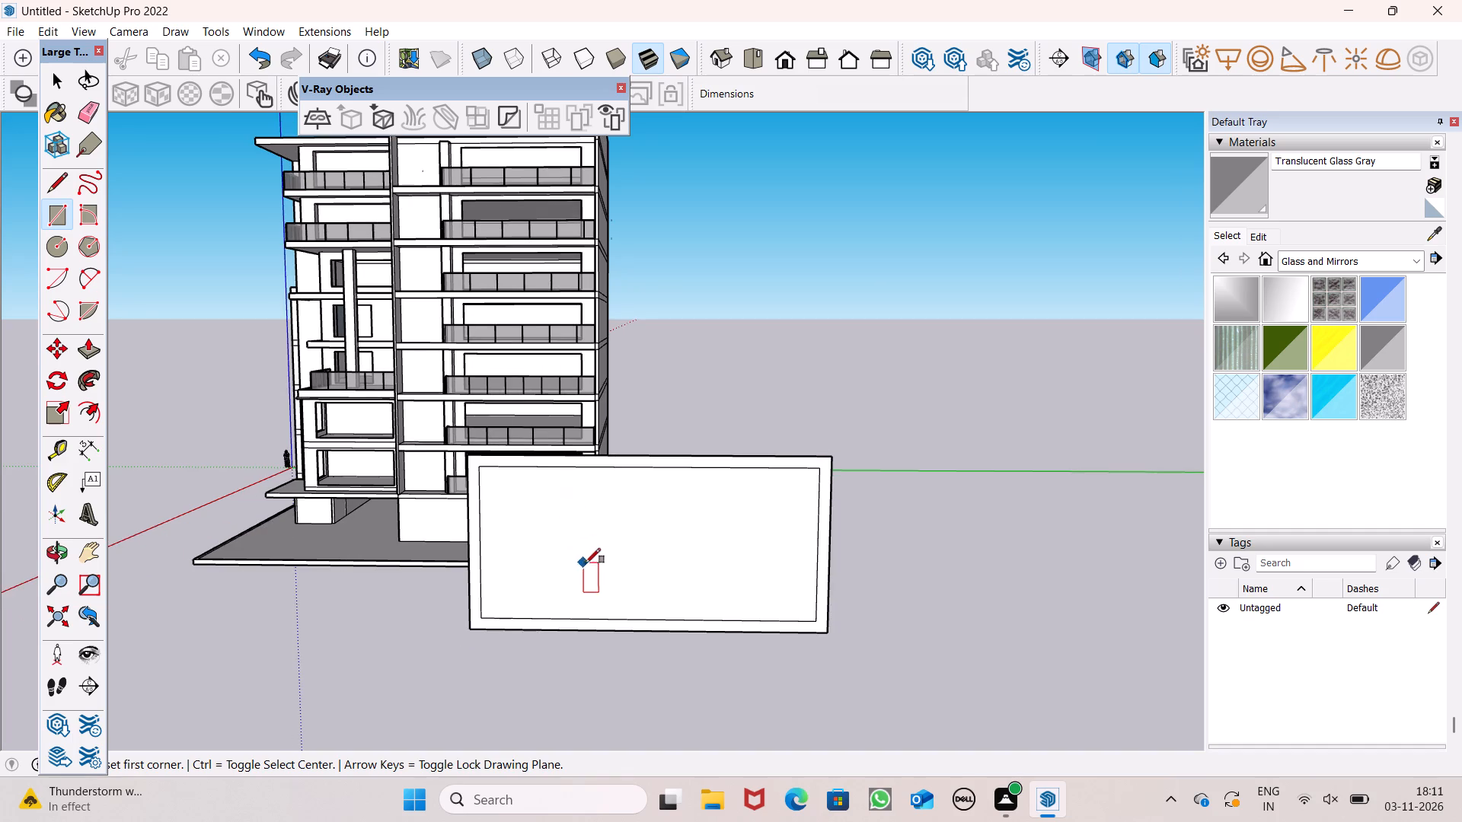
{"action": "middle_click_drag", "start_coordinate": [590, 565], "coordinate": [605, 562]}
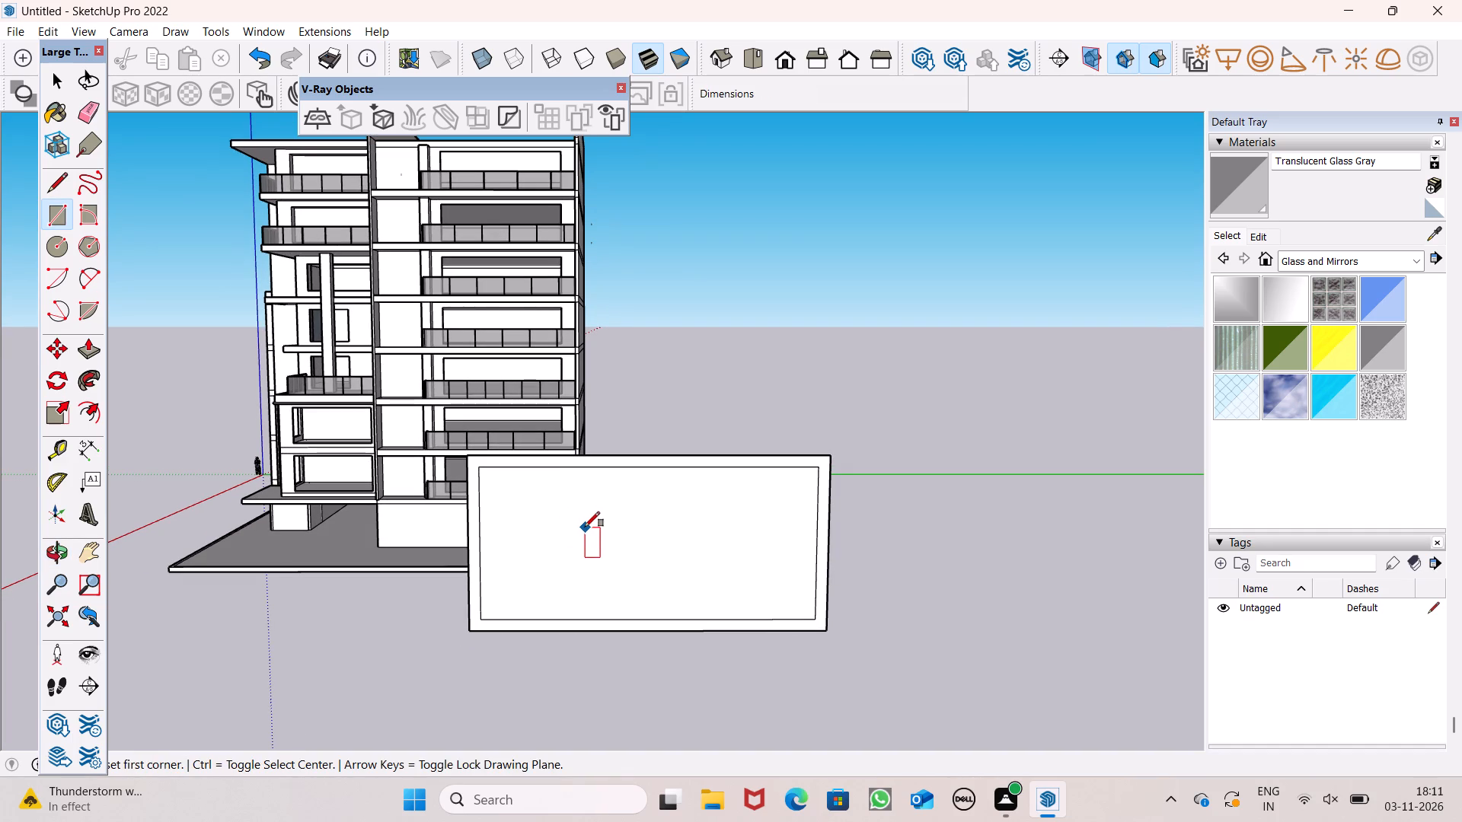
{"action": "scroll", "coordinate": [564, 454], "scroll_direction": "up", "scroll_amount": 1}
{"action": "scroll", "coordinate": [564, 454], "scroll_direction": "down", "scroll_amount": 1}
{"action": "scroll", "coordinate": [564, 454], "scroll_direction": "up", "scroll_amount": 1}
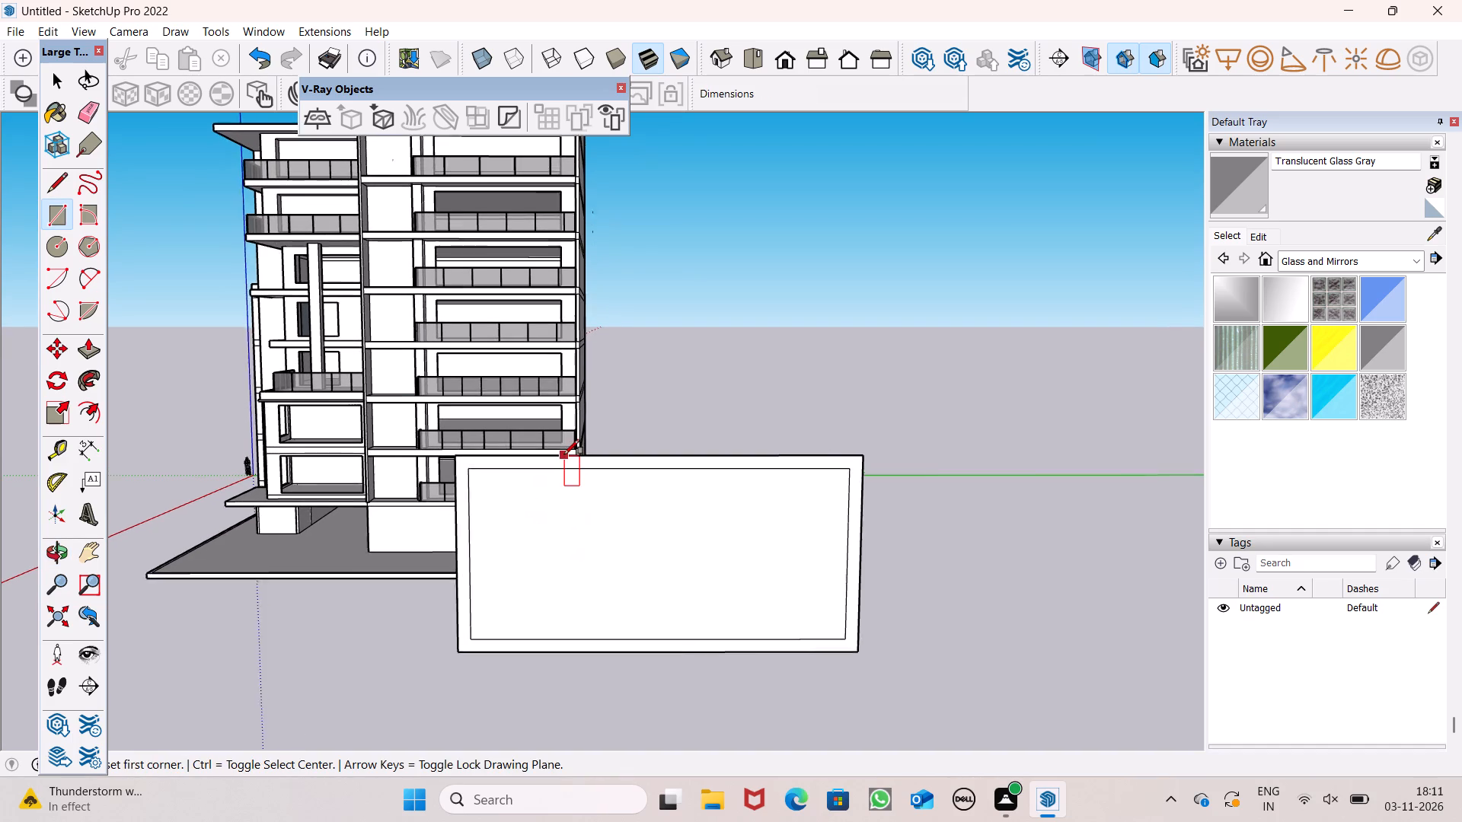
{"action": "scroll", "coordinate": [564, 454], "scroll_direction": "up", "scroll_amount": 1}
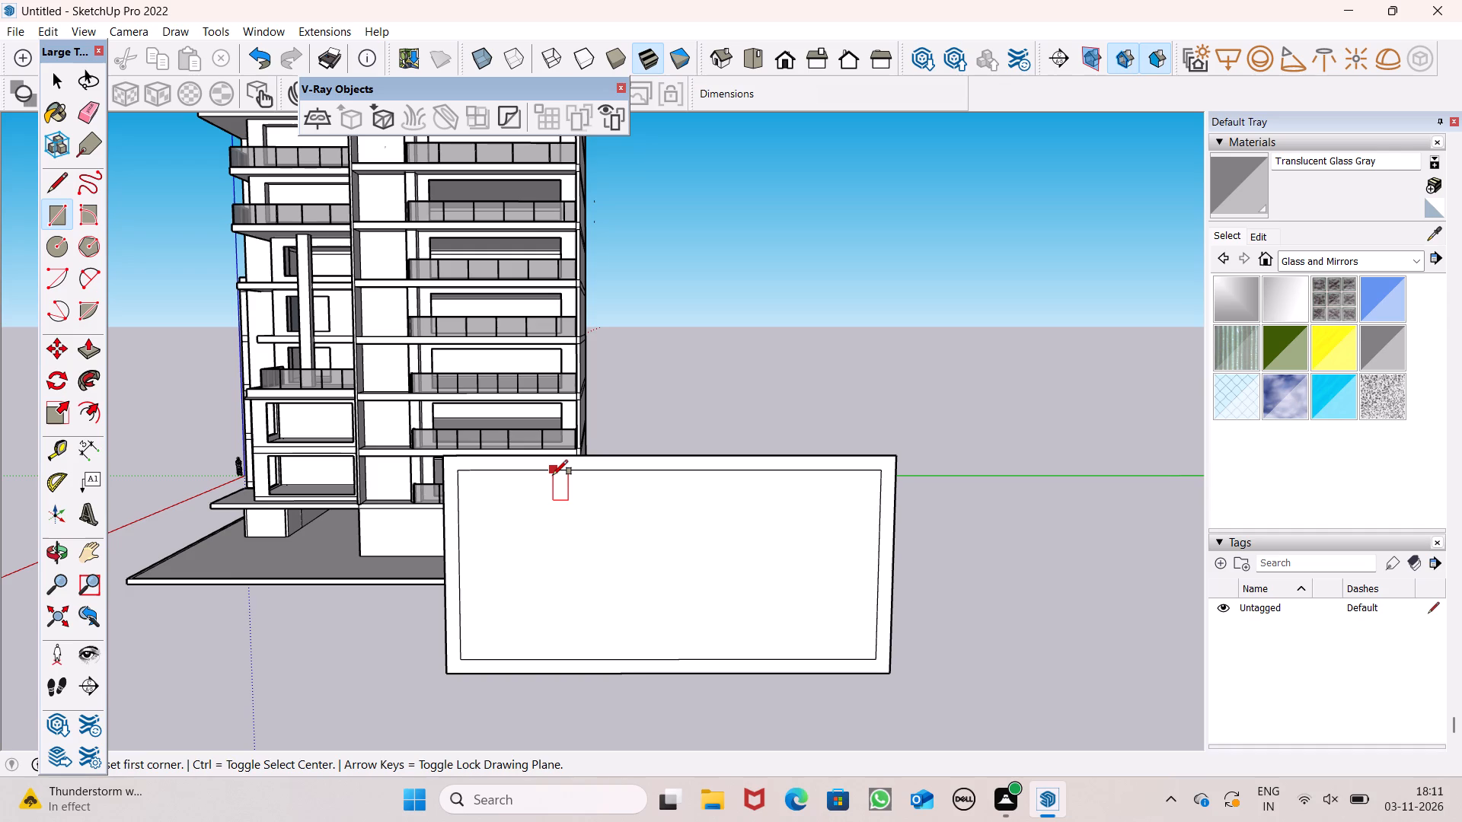
{"action": "left_click", "coordinate": [553, 475]}
{"action": "scroll", "coordinate": [585, 655], "scroll_direction": "up", "scroll_amount": 2}
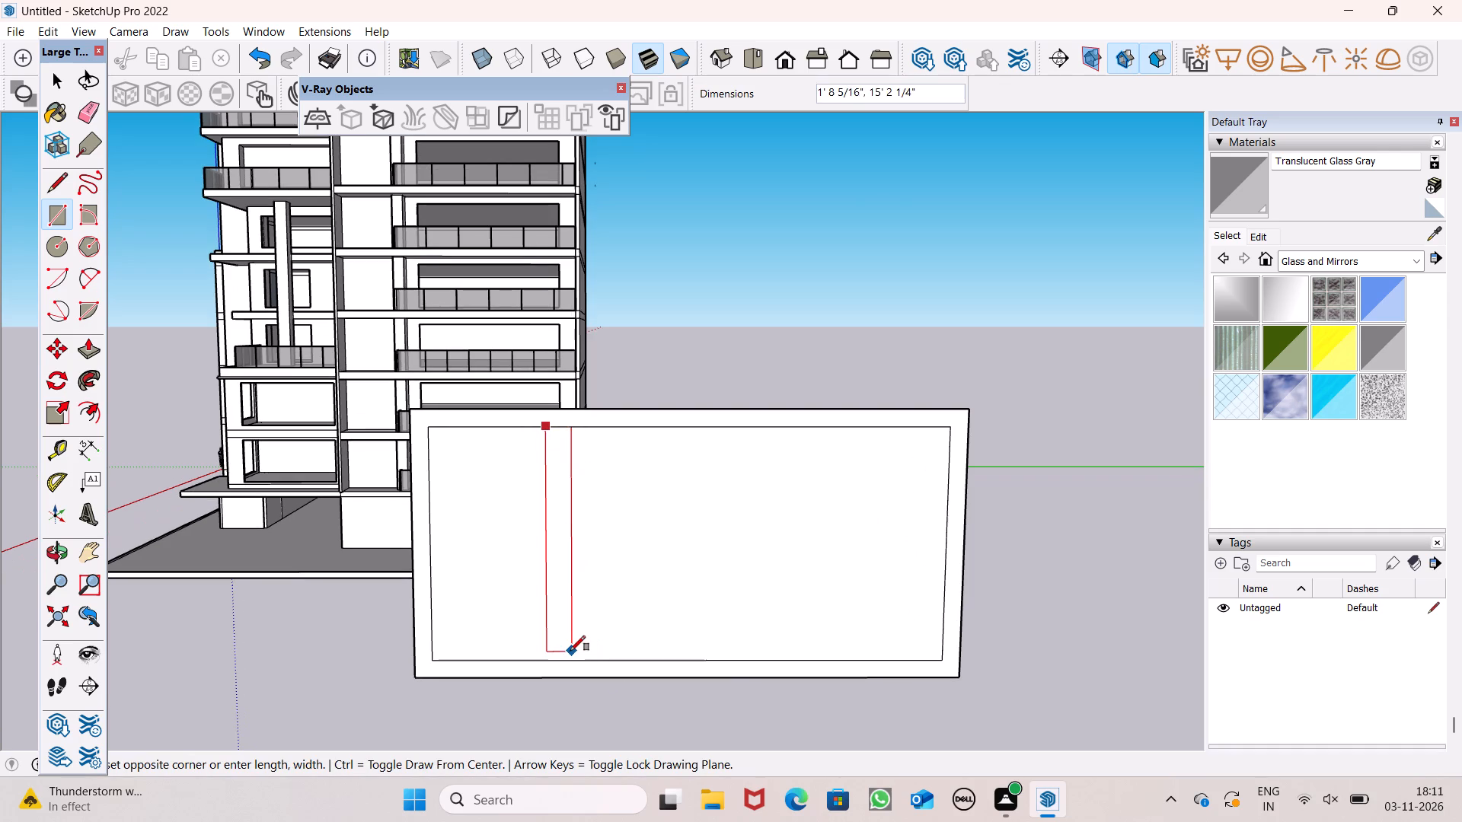
{"action": "scroll", "coordinate": [549, 660], "scroll_direction": "up", "scroll_amount": 6}
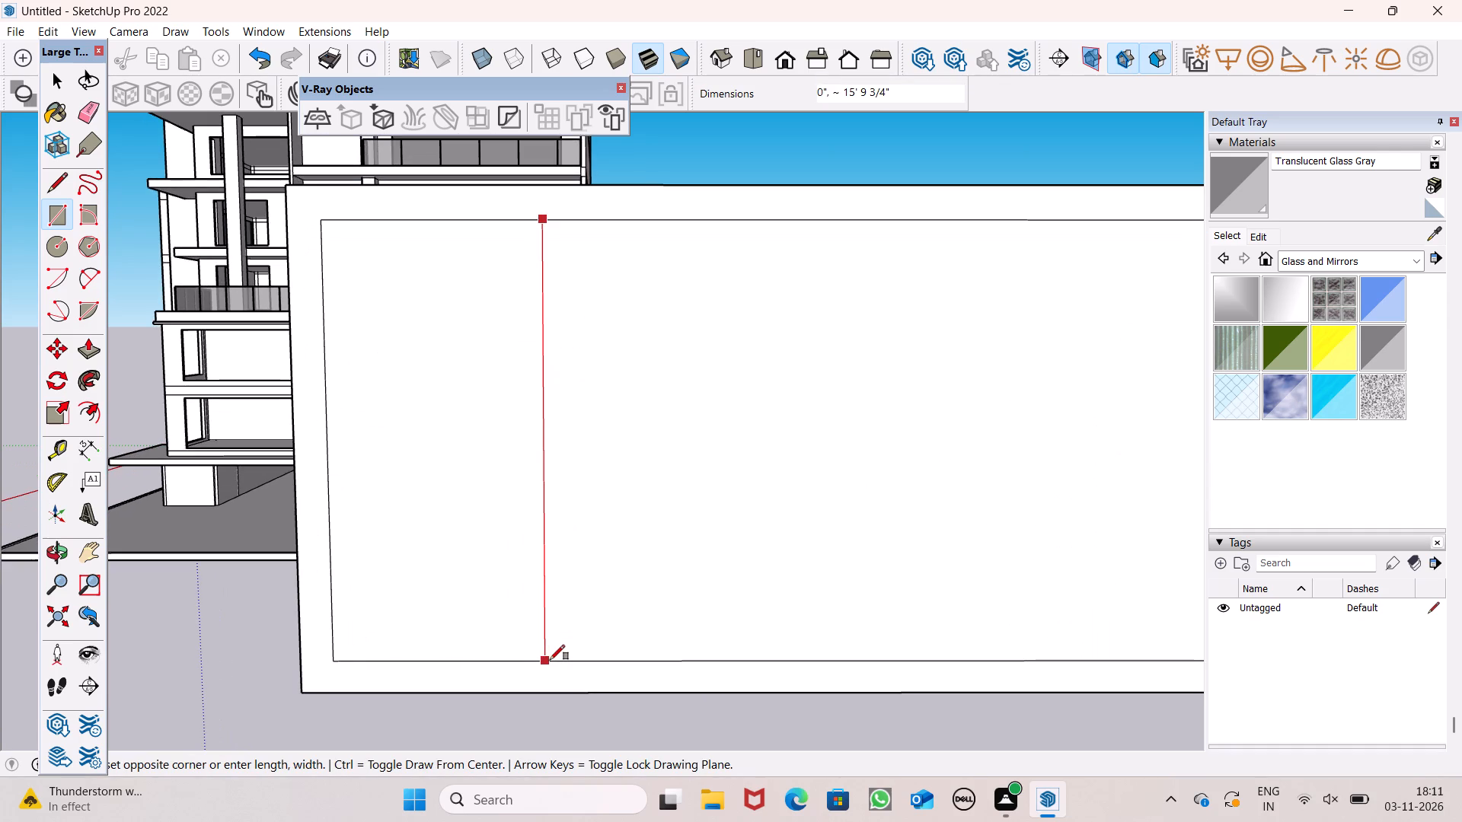
{"action": "left_click", "coordinate": [558, 658]}
{"action": "scroll", "coordinate": [512, 563], "scroll_direction": "down", "scroll_amount": 2}
{"action": "middle_click_drag", "start_coordinate": [597, 623], "coordinate": [597, 634]}
{"action": "scroll", "coordinate": [597, 627], "scroll_direction": "up", "scroll_amount": 1}
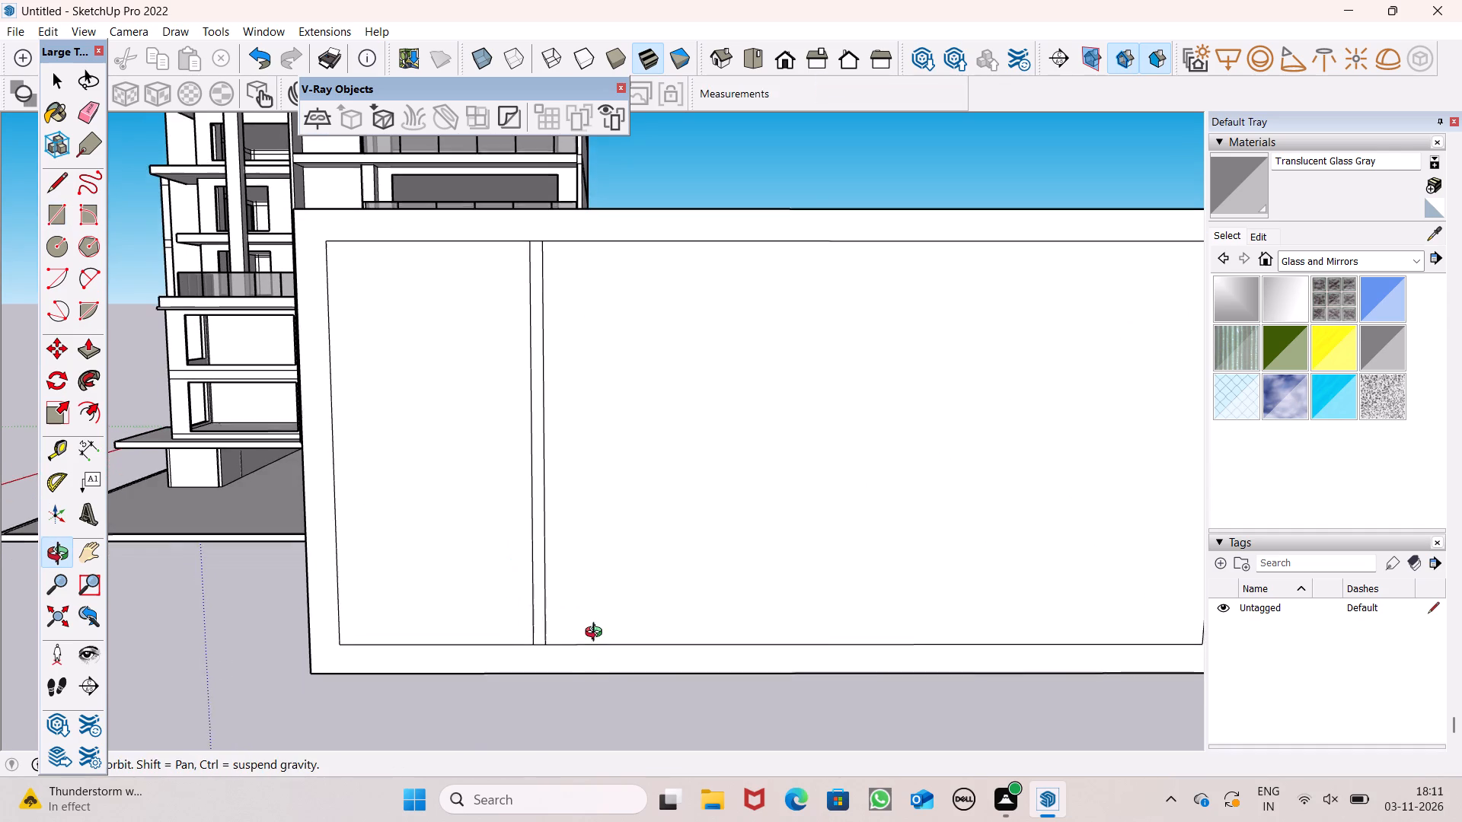
{"action": "middle_click_drag", "start_coordinate": [597, 634], "coordinate": [597, 636]}
Copy the divider strip horizontally along the inner panel and adjust the copy's spacing from the first strip.
{"action": "key", "text": "space"}
{"action": "double_click", "coordinate": [542, 610]}
{"action": "scroll", "coordinate": [475, 584], "scroll_direction": "down", "scroll_amount": 6}
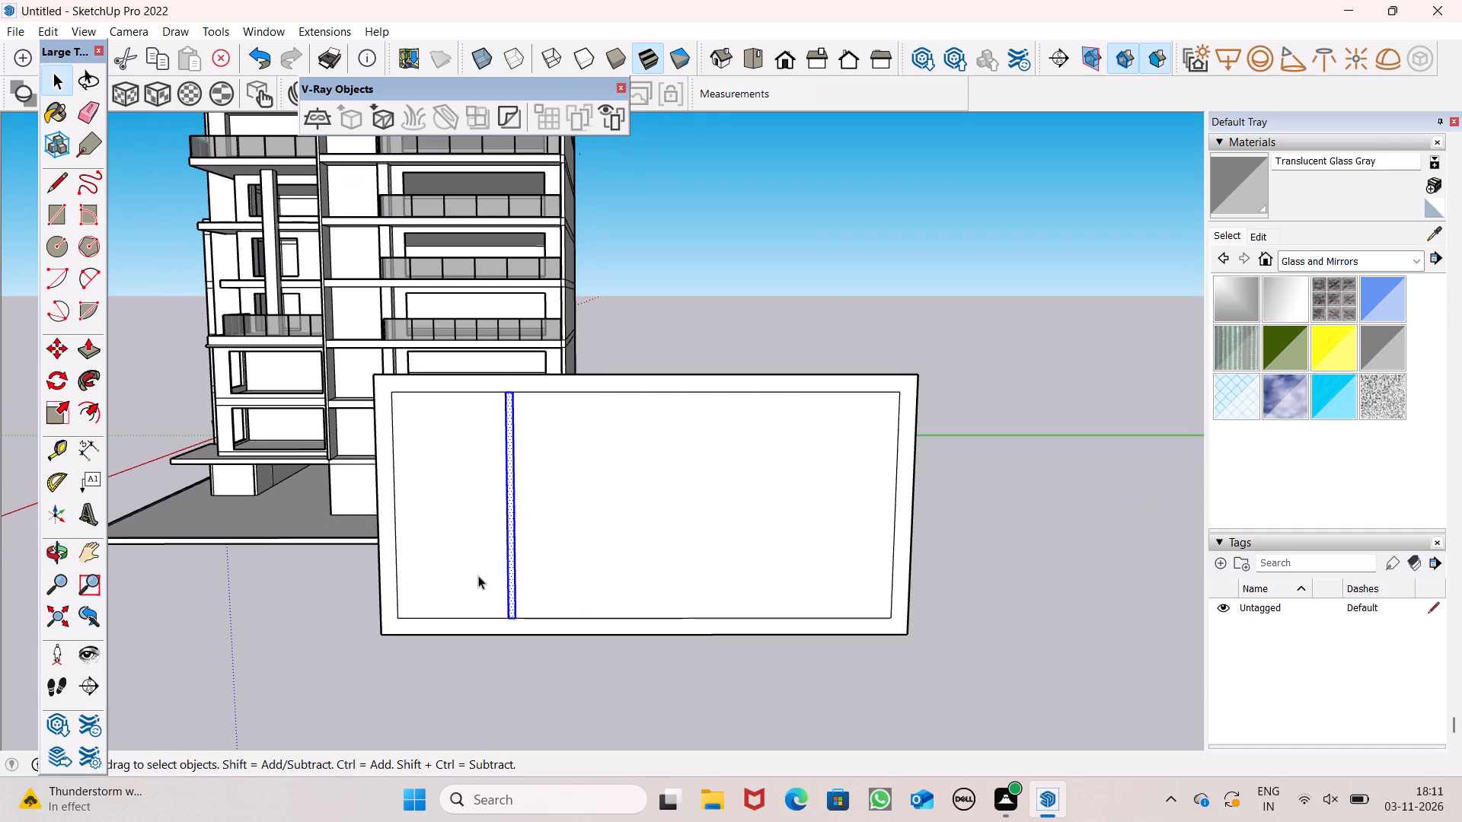
{"action": "key", "text": "m"}
{"action": "key", "text": "Return"}
{"action": "scroll", "coordinate": [547, 574], "scroll_direction": "up", "scroll_amount": 4}
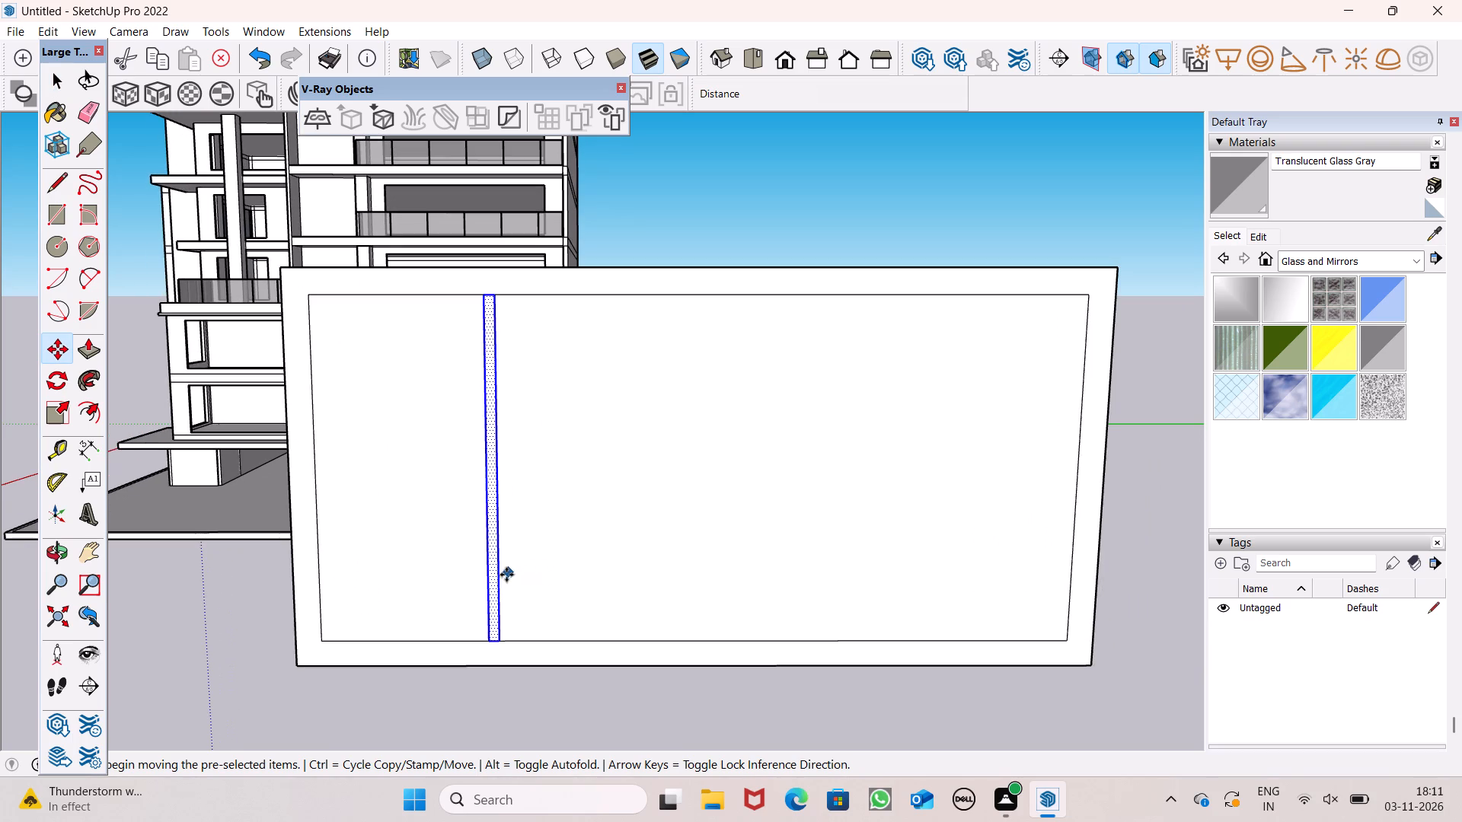
{"action": "left_click_drag", "start_coordinate": [497, 575], "coordinate": [538, 581]}
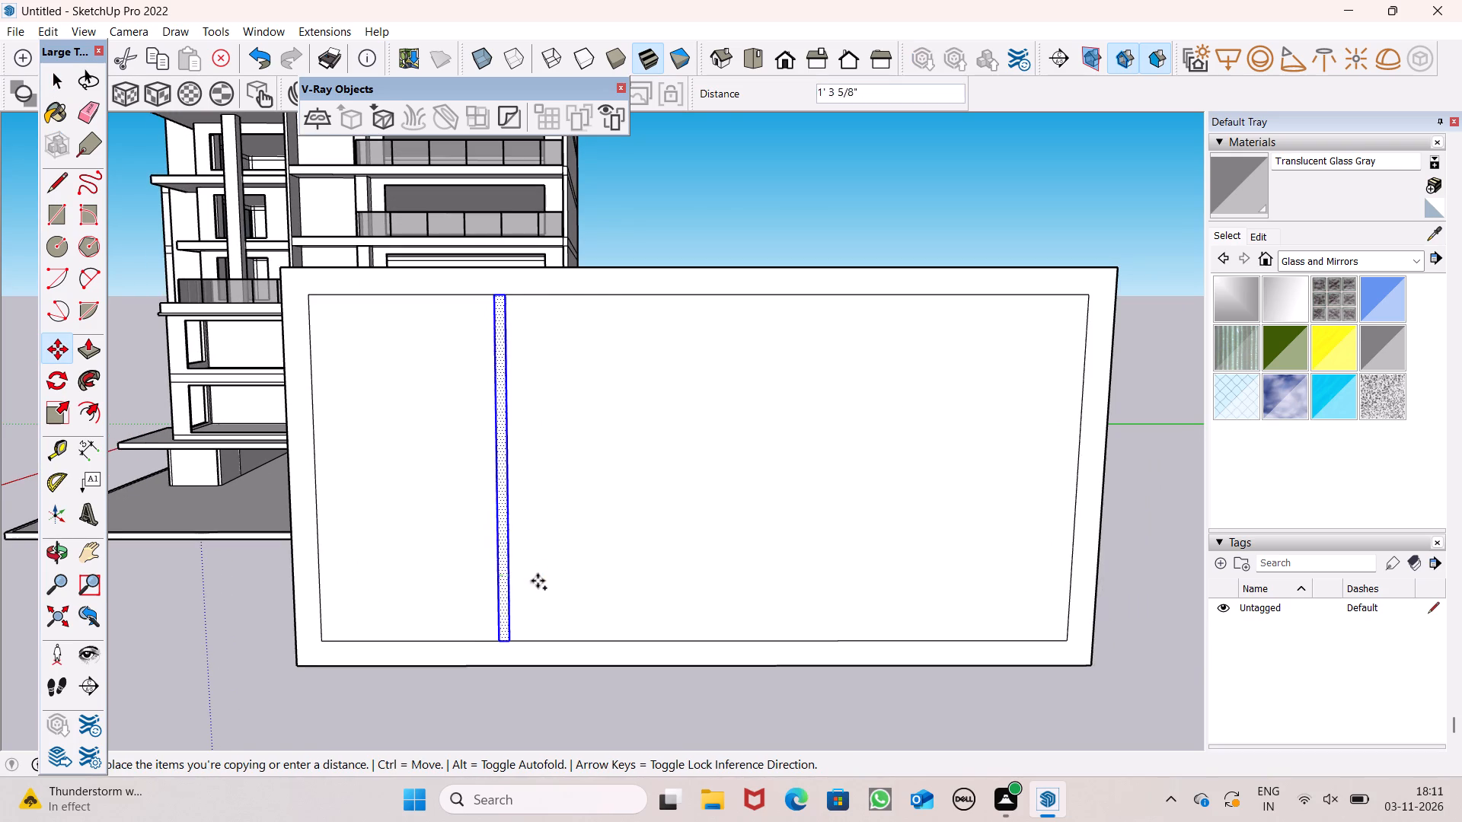
{"action": "left_click_drag", "start_coordinate": [538, 581], "coordinate": [675, 581]}
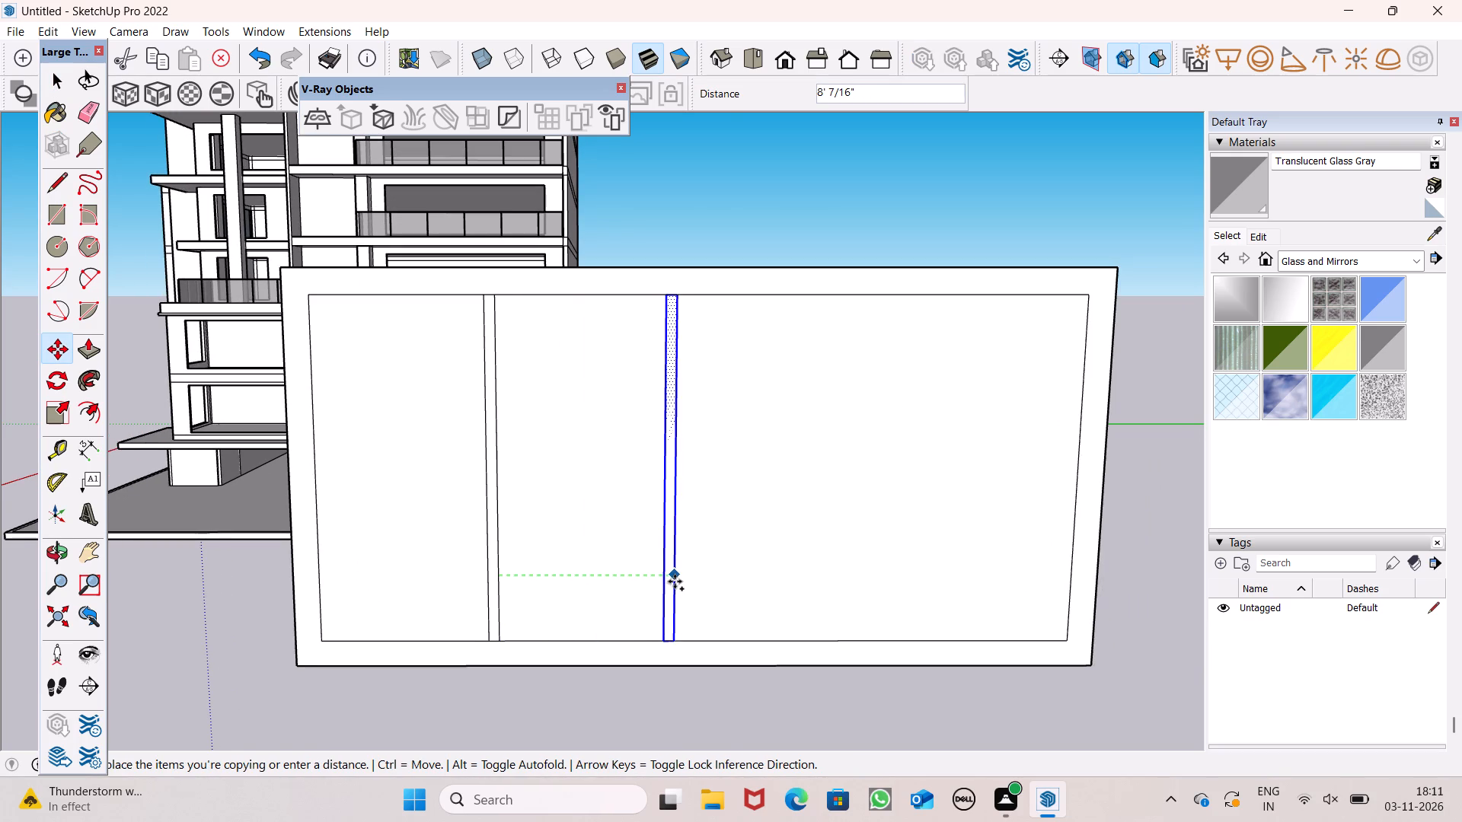
{"action": "left_click_drag", "start_coordinate": [675, 581], "coordinate": [675, 581]}
{"action": "left_click_drag", "start_coordinate": [678, 581], "coordinate": [835, 587]}
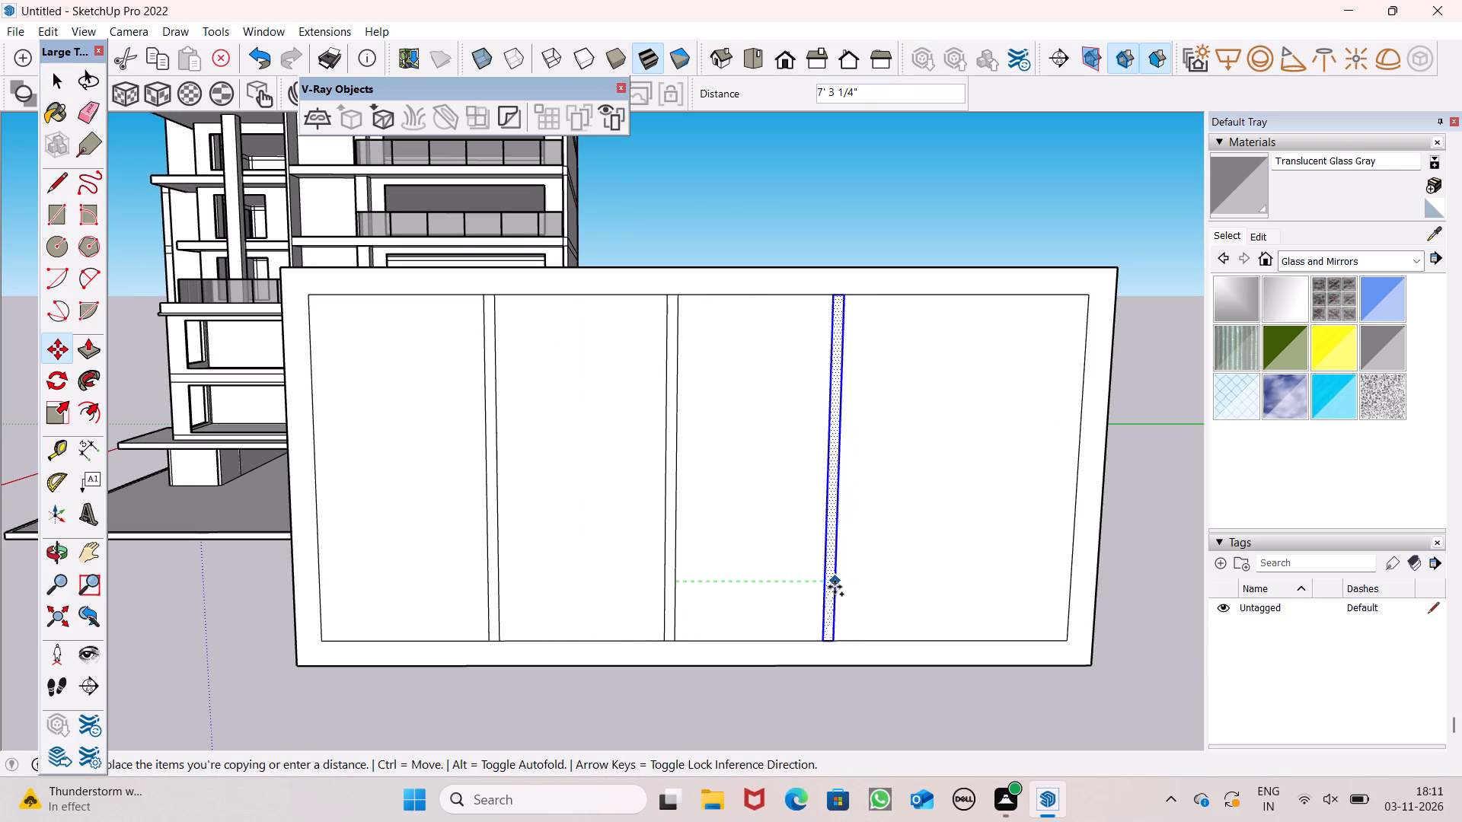
{"action": "left_click_drag", "start_coordinate": [835, 587], "coordinate": [608, 582]}
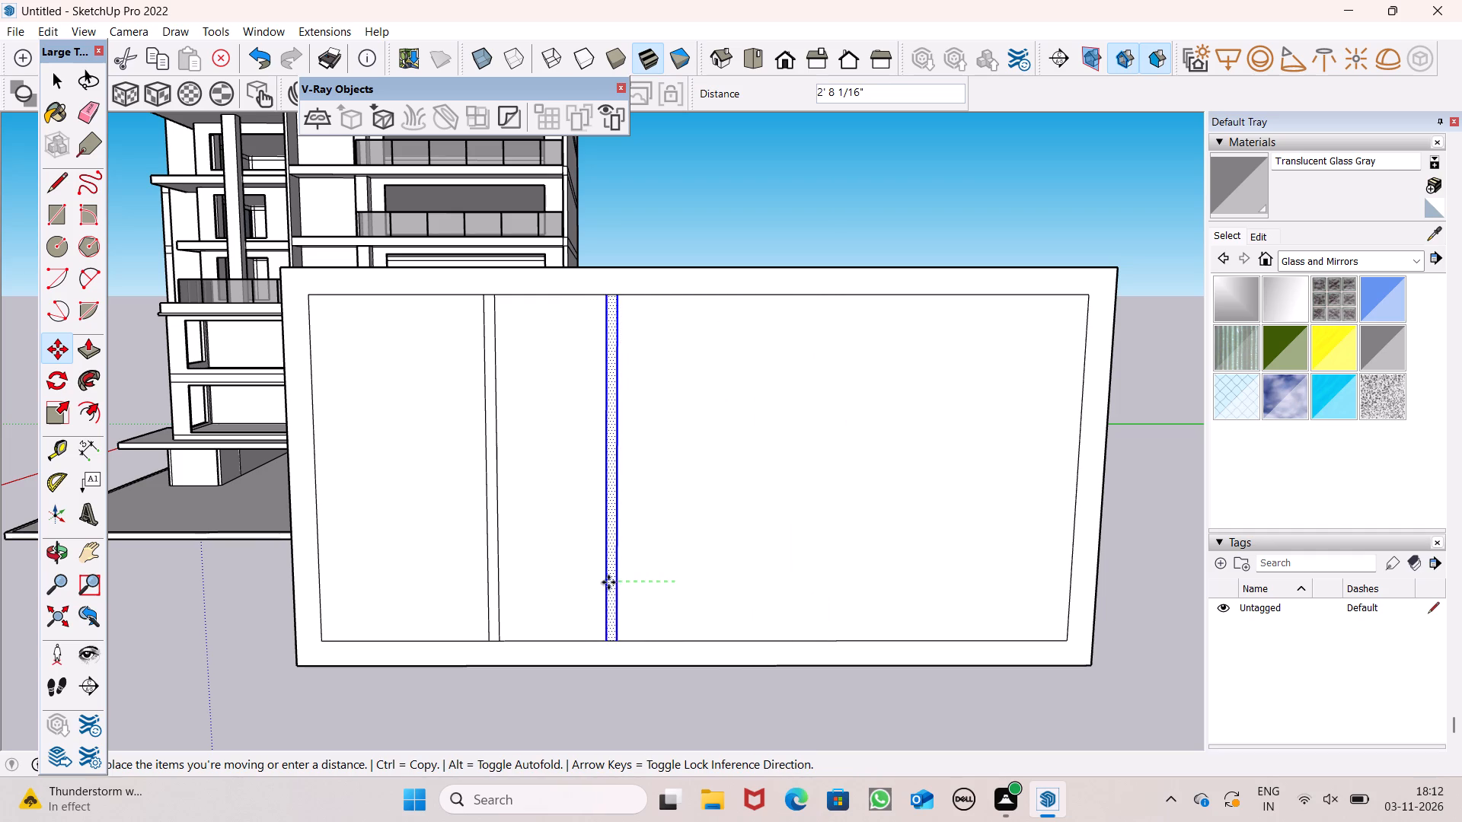
{"action": "left_click_drag", "start_coordinate": [608, 582], "coordinate": [695, 575]}
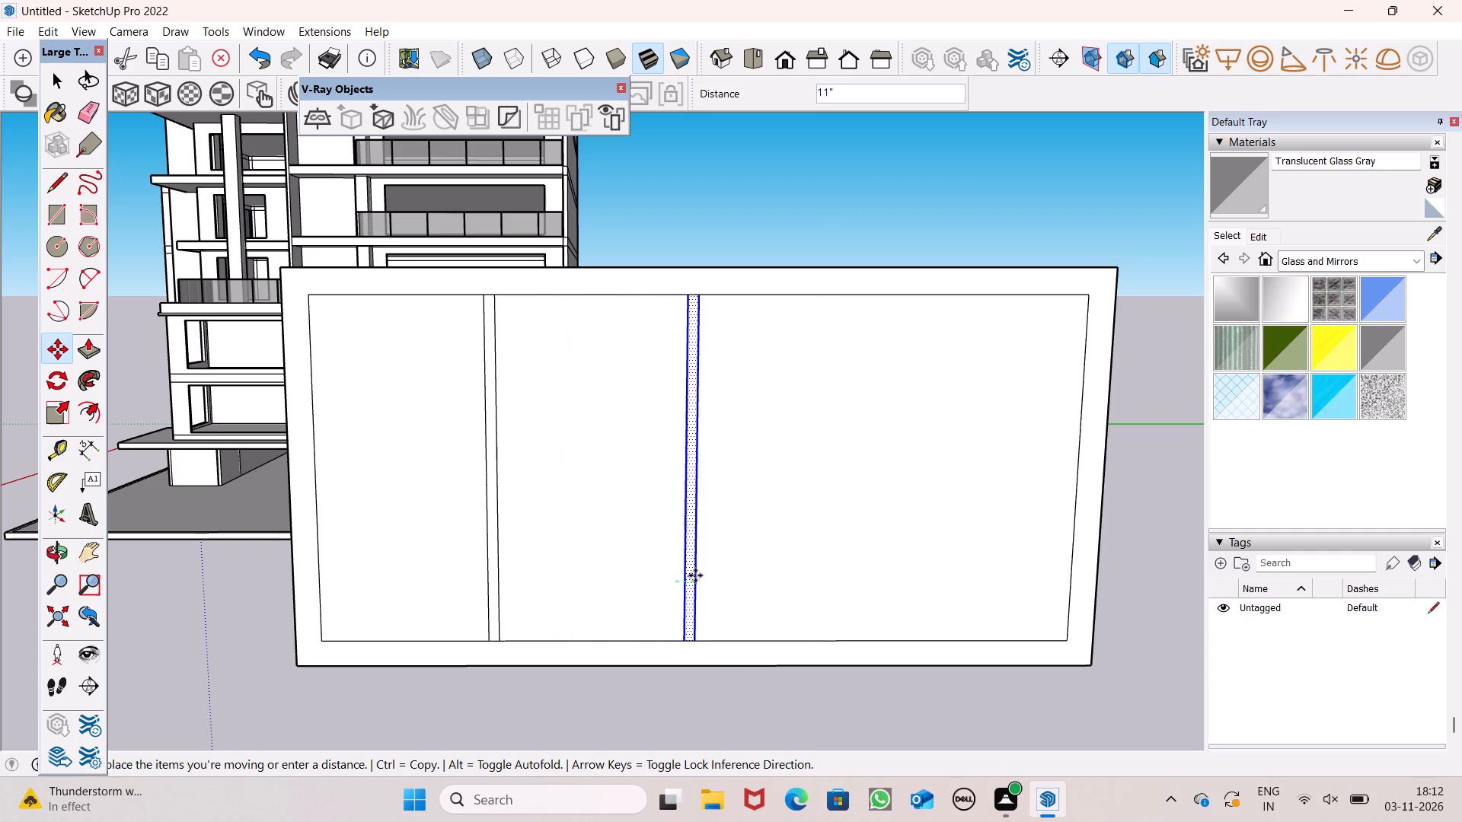
{"action": "left_click_drag", "start_coordinate": [695, 575], "coordinate": [656, 574]}
Copy the strip twice more towards the far end of the frame, making four full-height dividers.
{"action": "left_click_drag", "start_coordinate": [655, 575], "coordinate": [828, 581]}
{"action": "left_click_drag", "start_coordinate": [828, 578], "coordinate": [957, 585]}
{"action": "scroll", "coordinate": [780, 545], "scroll_direction": "down", "scroll_amount": 6}
{"action": "key", "text": "space"}
{"action": "left_click", "coordinate": [1042, 699]}
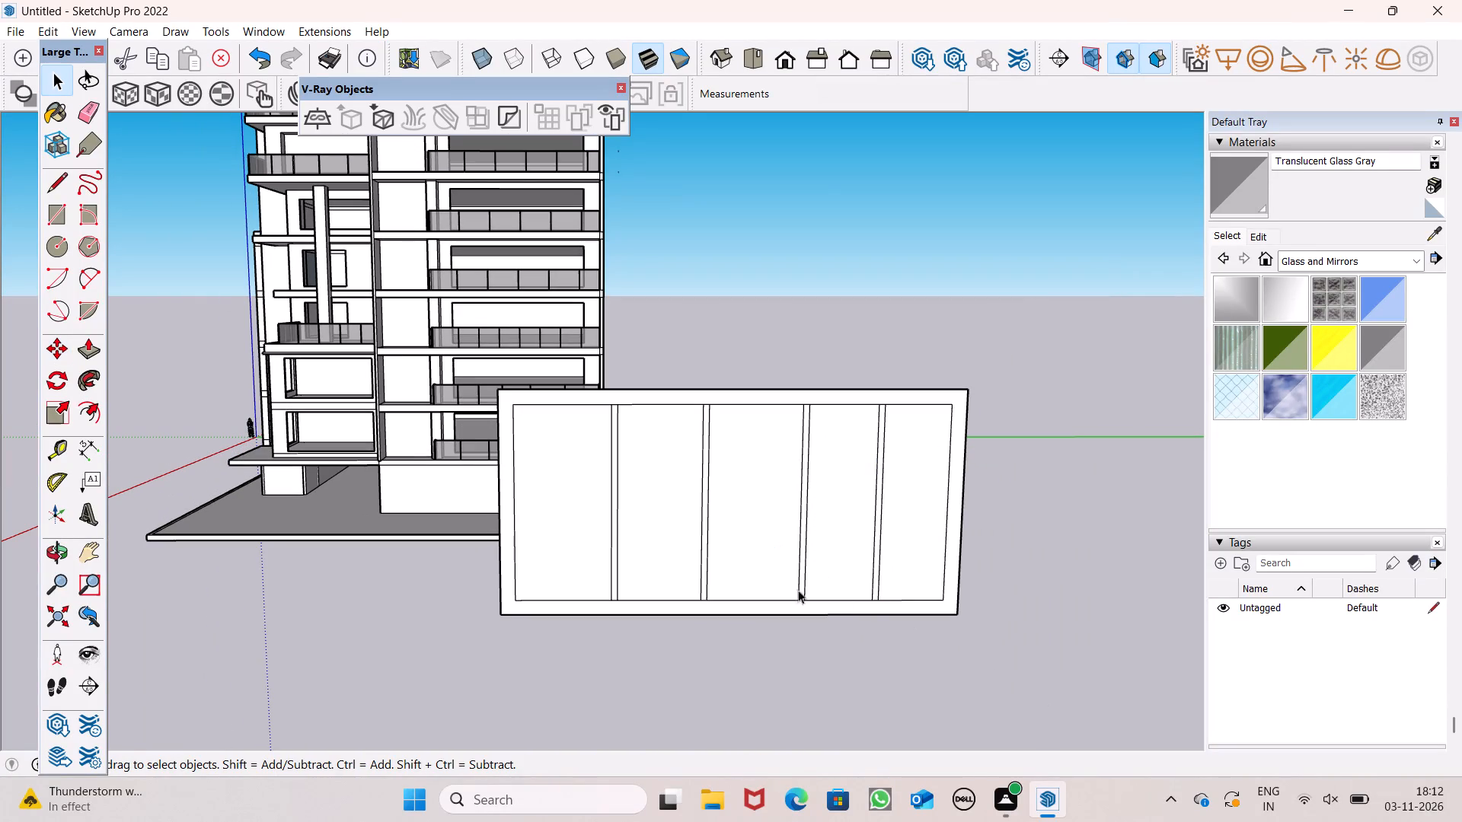
Undo the divider strip copies inside the frame, going back to the single first strip.
{"action": "key", "text": "ctrl+z"}
{"action": "key", "text": "ctrl+z"}
{"action": "key", "text": "ctrl+z"}
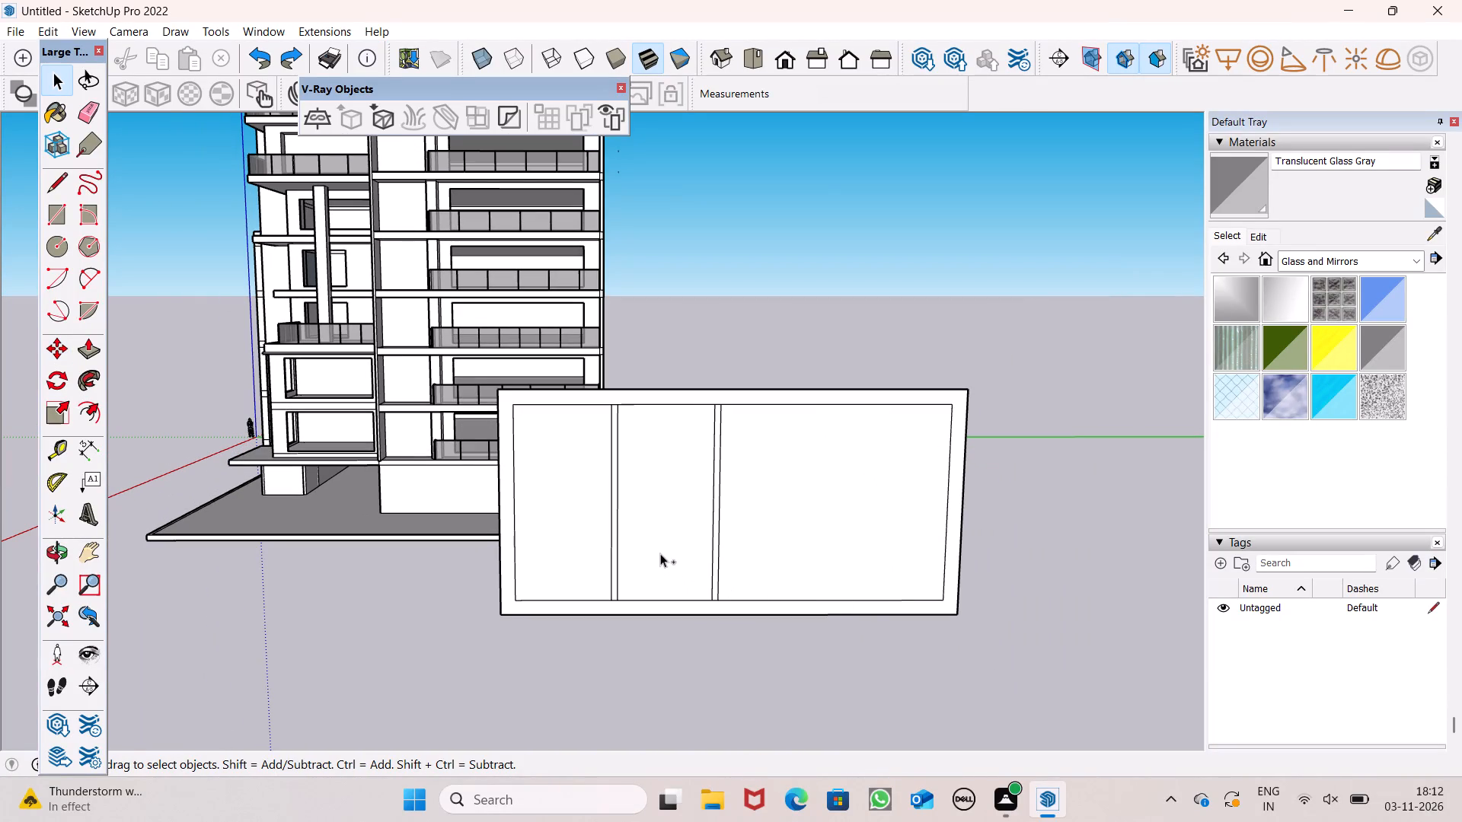
{"action": "key", "text": "ctrl+z"}
Move the first divider strip about 1' 2" horizontally towards the frame's near end, beside the building.
{"action": "scroll", "coordinate": [617, 519], "scroll_direction": "up", "scroll_amount": 4}
{"action": "double_click", "coordinate": [614, 518]}
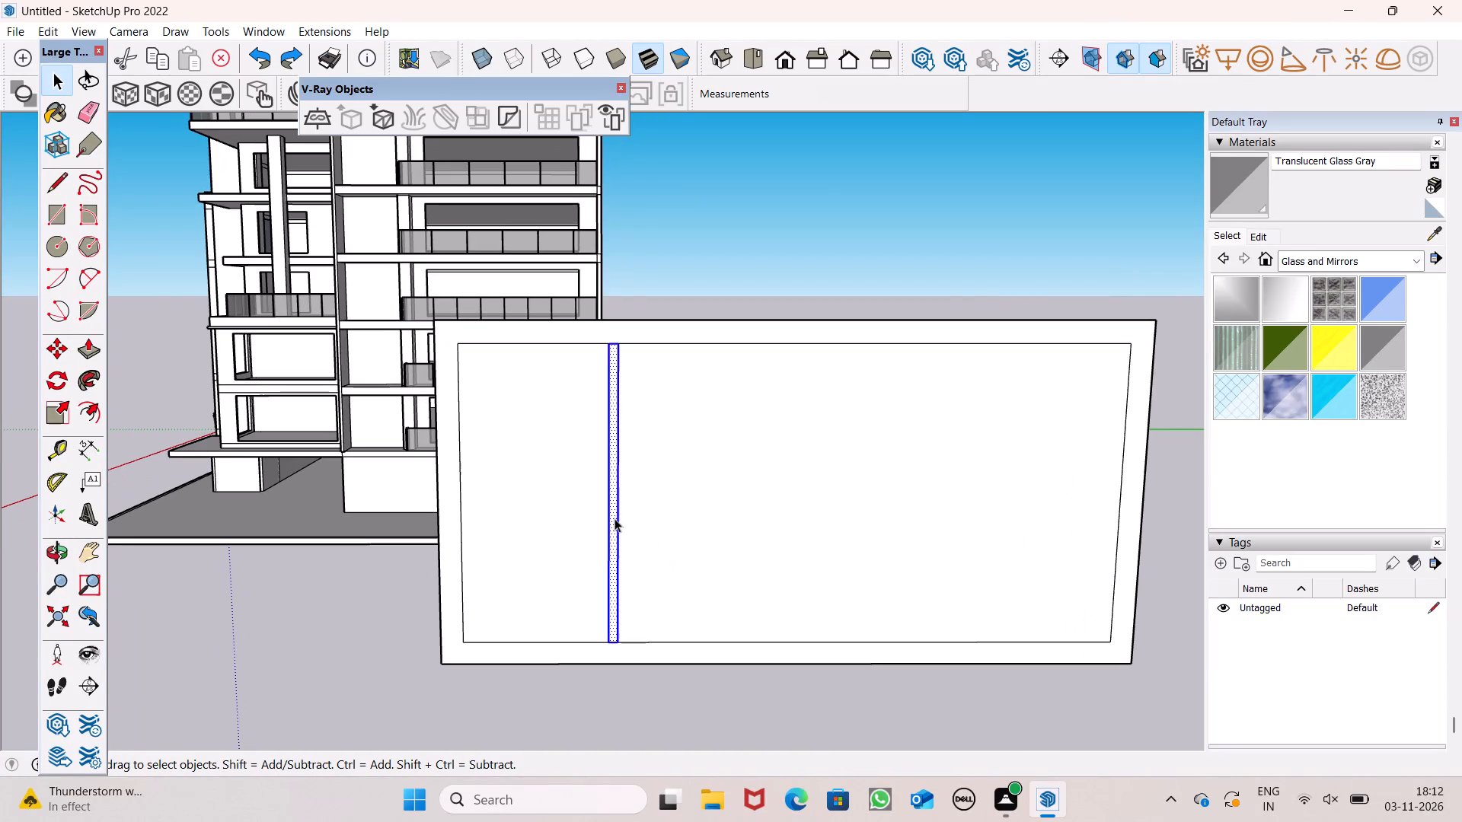
{"action": "key", "text": "m"}
{"action": "key", "text": "Return"}
{"action": "left_click_drag", "start_coordinate": [620, 524], "coordinate": [611, 524]}
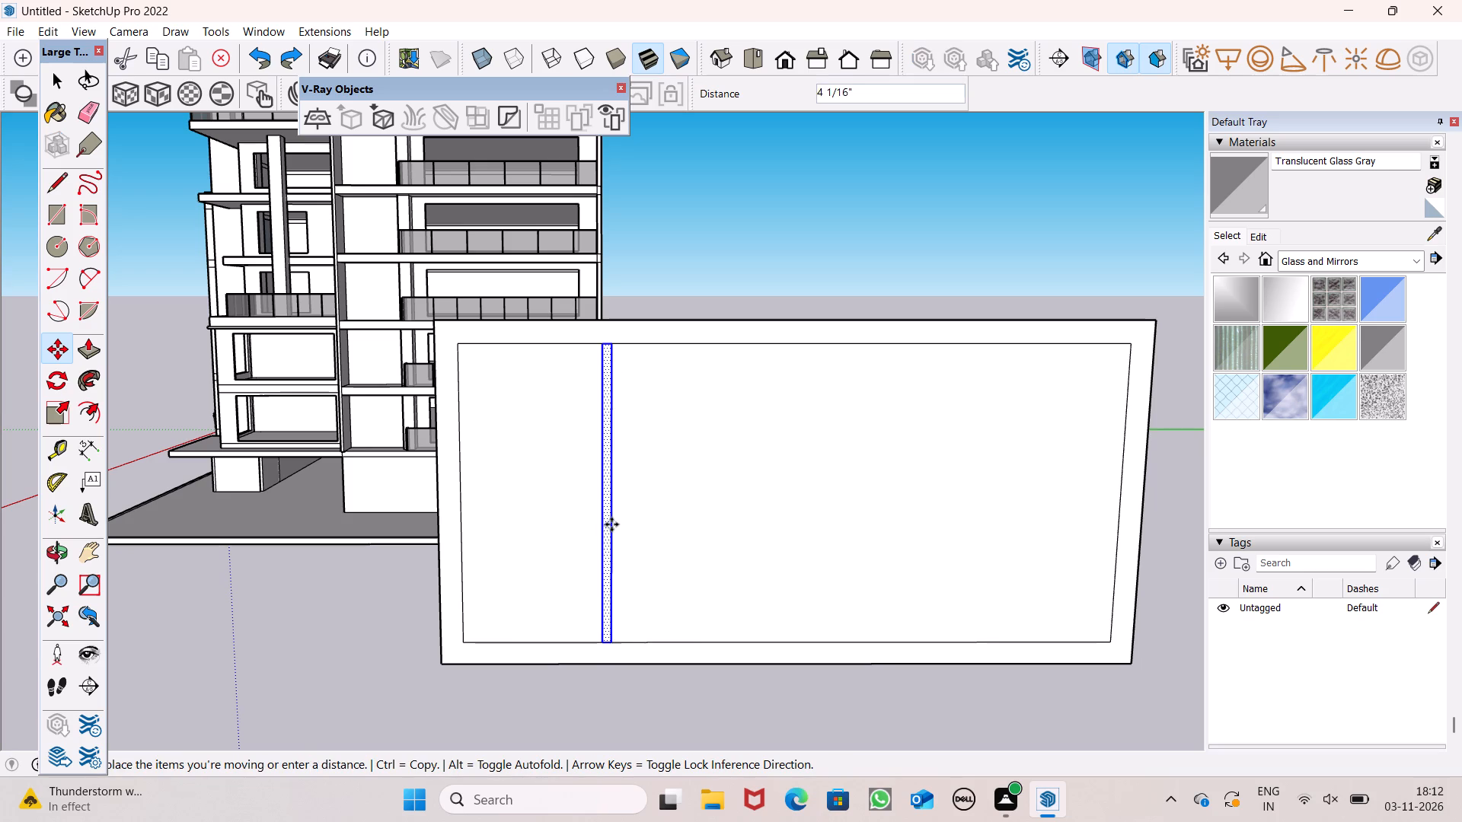
{"action": "left_click_drag", "start_coordinate": [611, 524], "coordinate": [595, 524]}
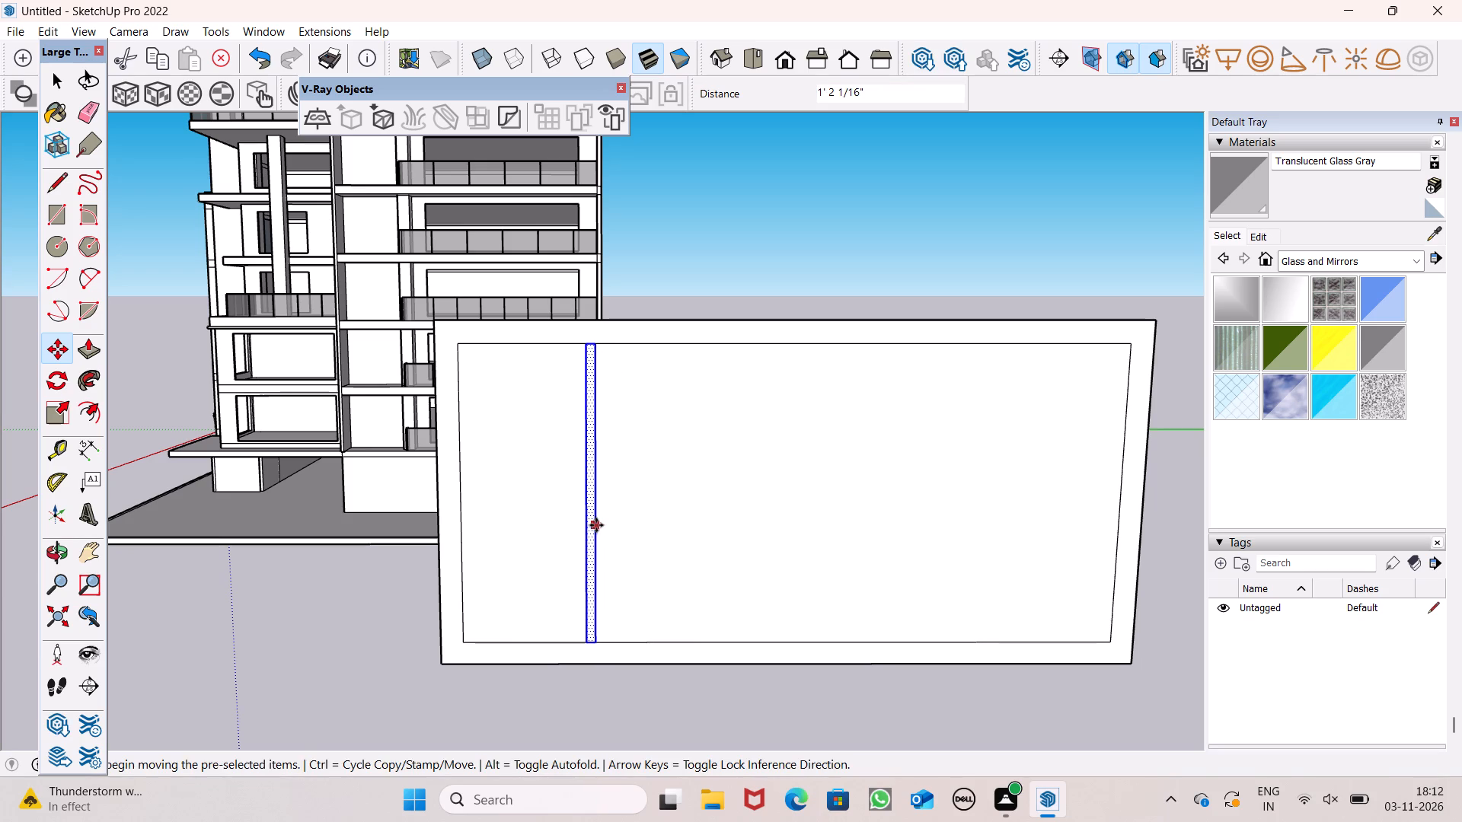
Copy the divider strip three times along the inner panel, placing the first copy about 6' 9" away and continuing towards the far end.
{"action": "left_click_drag", "start_coordinate": [596, 525], "coordinate": [725, 529], "text": "ctrl"}
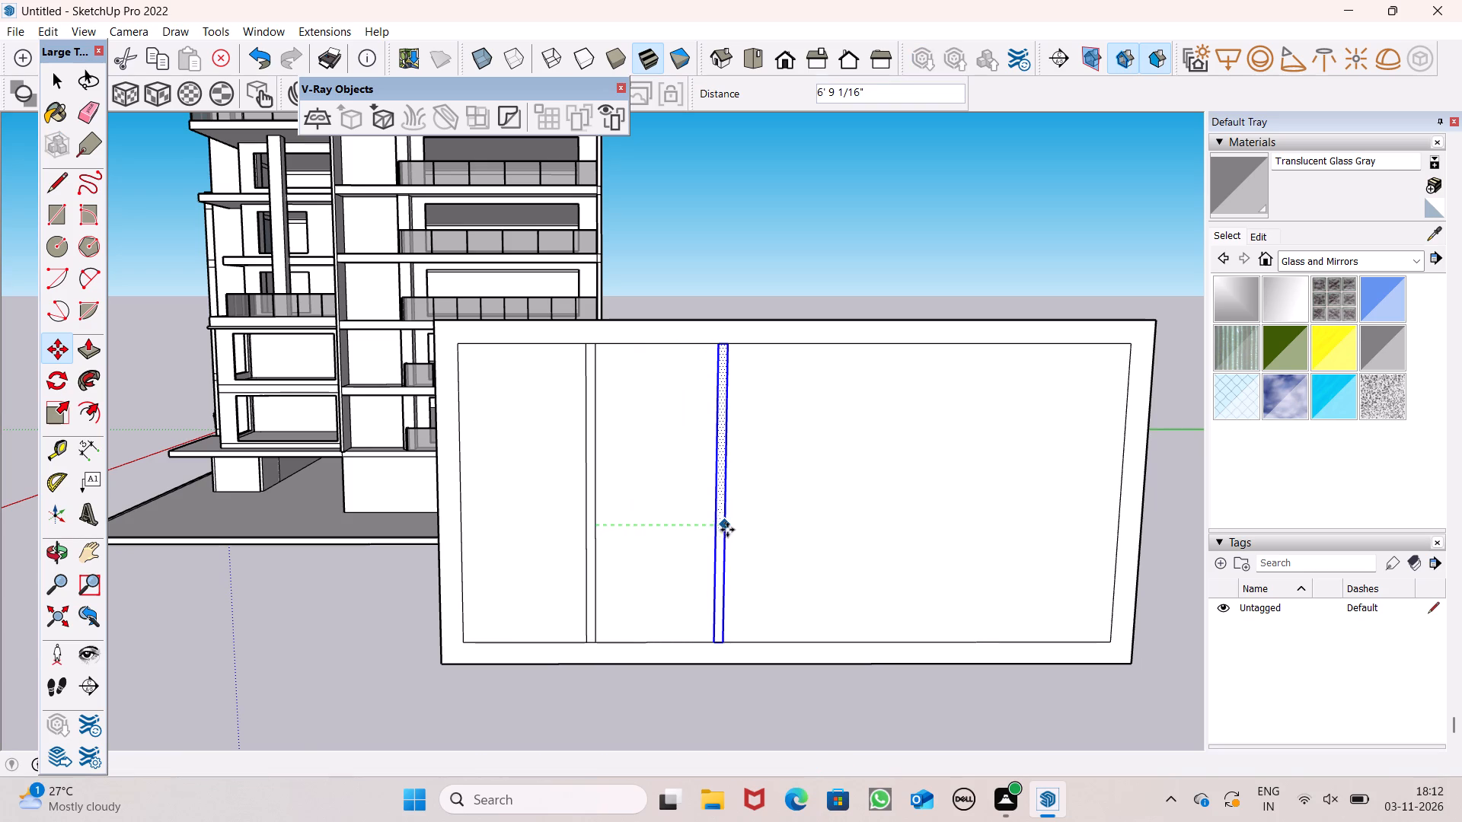
{"action": "left_click_drag", "start_coordinate": [727, 531], "coordinate": [865, 534]}
{"action": "left_click_drag", "start_coordinate": [865, 535], "coordinate": [884, 540]}
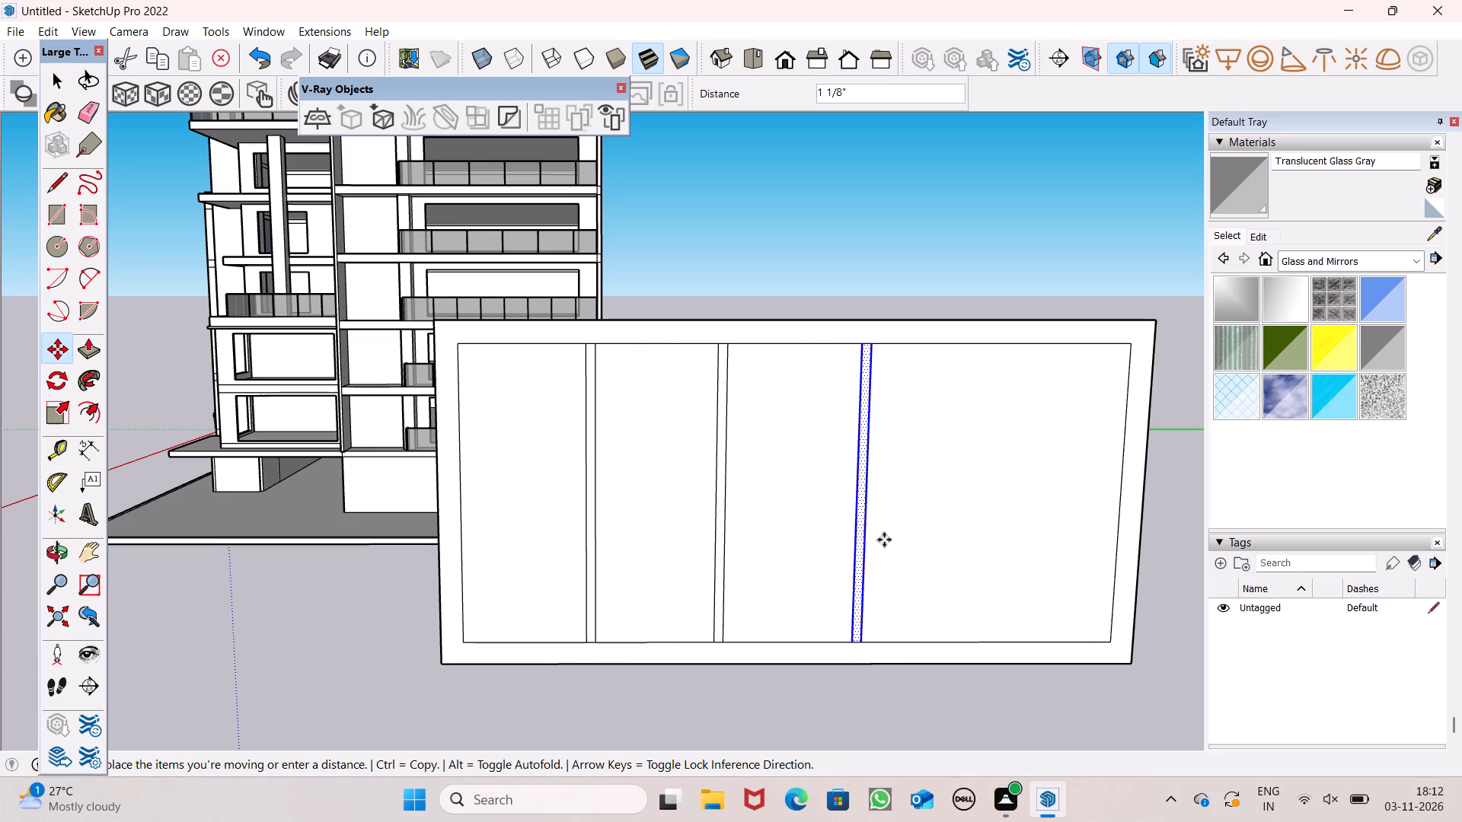
{"action": "left_click_drag", "start_coordinate": [884, 540], "coordinate": [991, 539]}
{"action": "scroll", "coordinate": [822, 494], "scroll_direction": "down", "scroll_amount": 4}
{"action": "key", "text": "space"}
{"action": "left_click", "coordinate": [859, 360]}
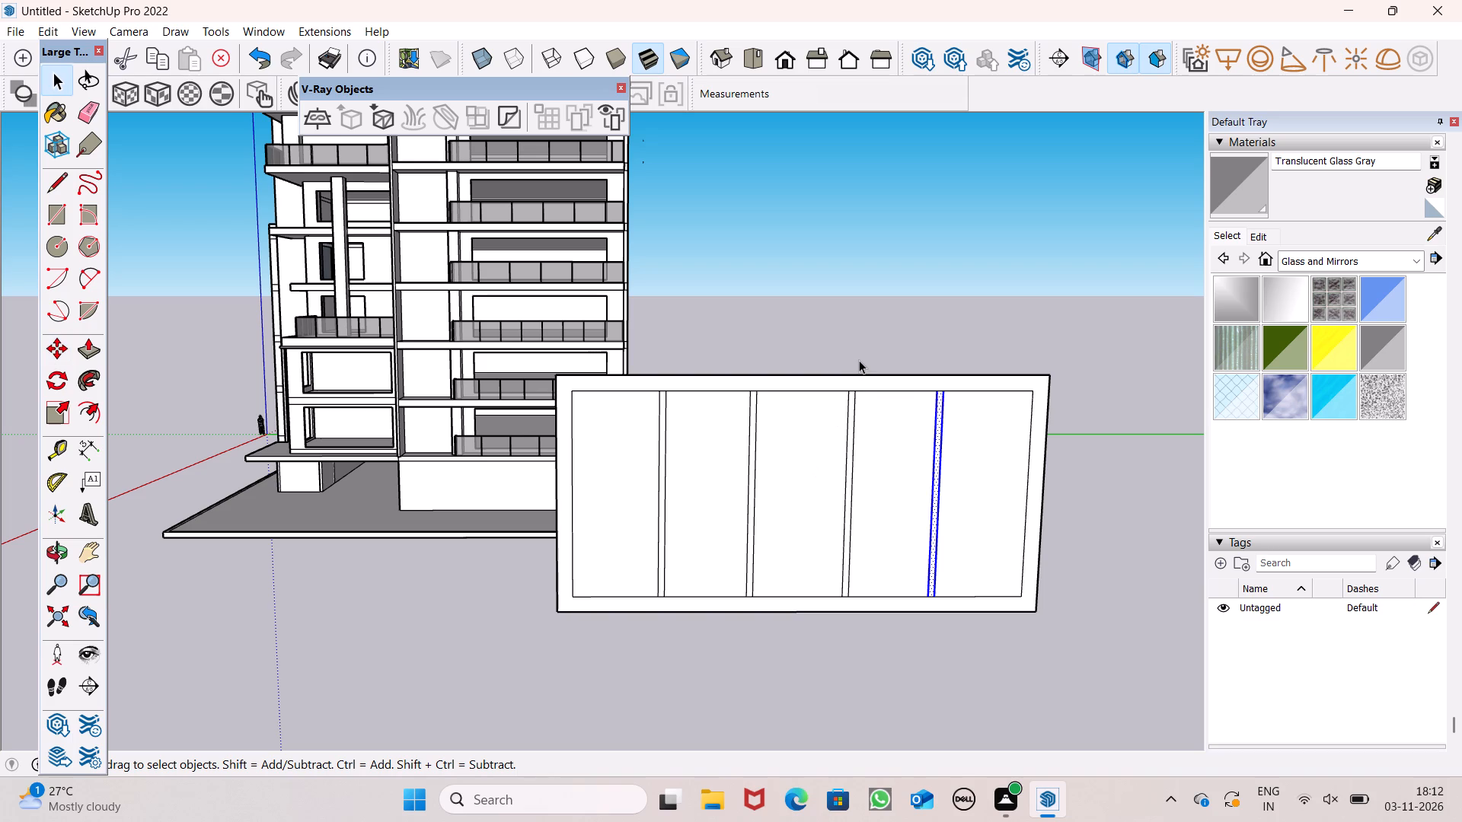
Erase the short edges between the four dividers' upper ends and the frame's top border.
{"action": "left_click_drag", "start_coordinate": [78, 104], "coordinate": [81, 104]}
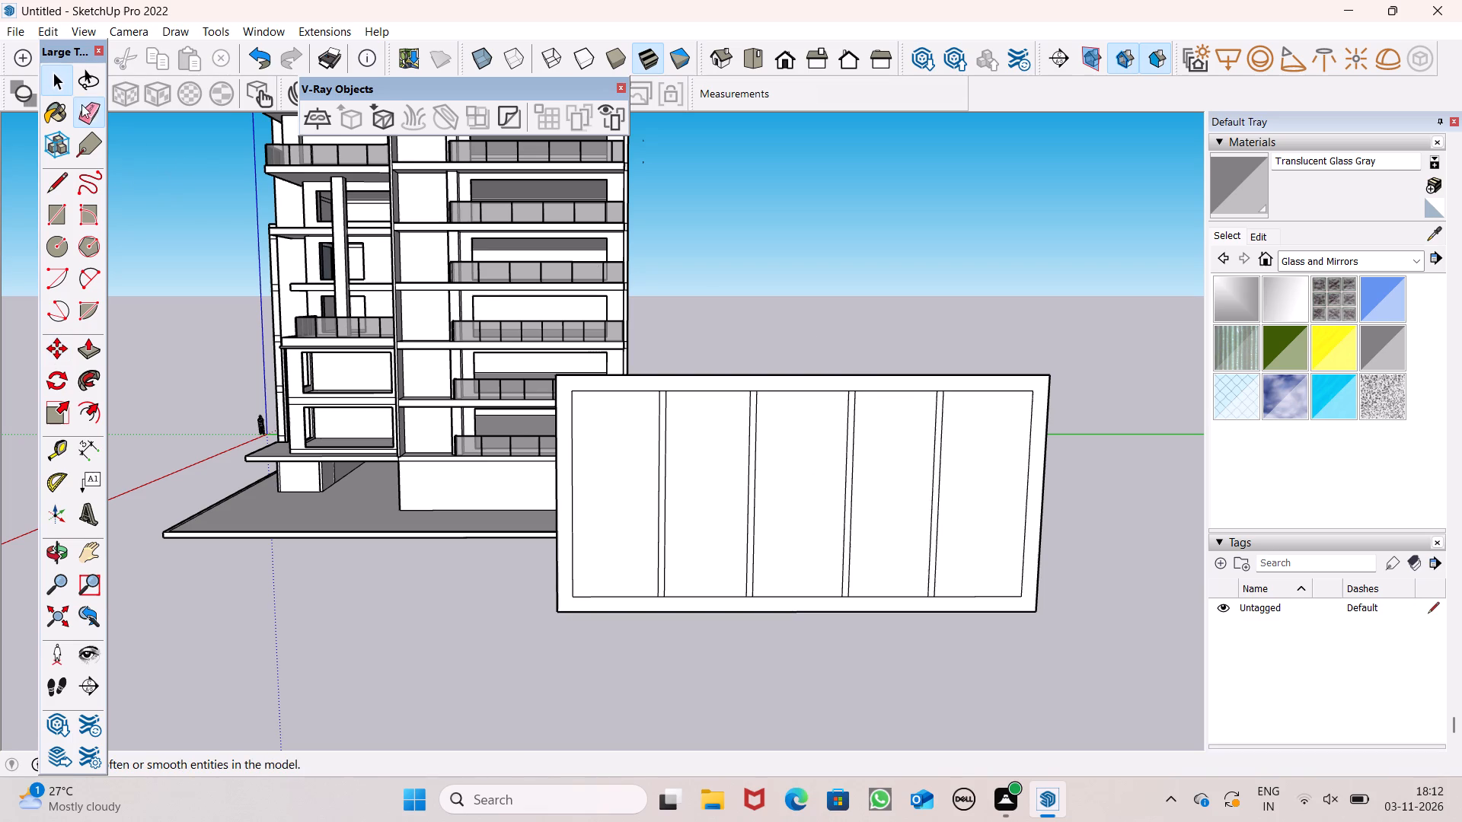
{"action": "left_click_drag", "start_coordinate": [81, 104], "coordinate": [88, 109]}
{"action": "scroll", "coordinate": [689, 383], "scroll_direction": "up", "scroll_amount": 19}
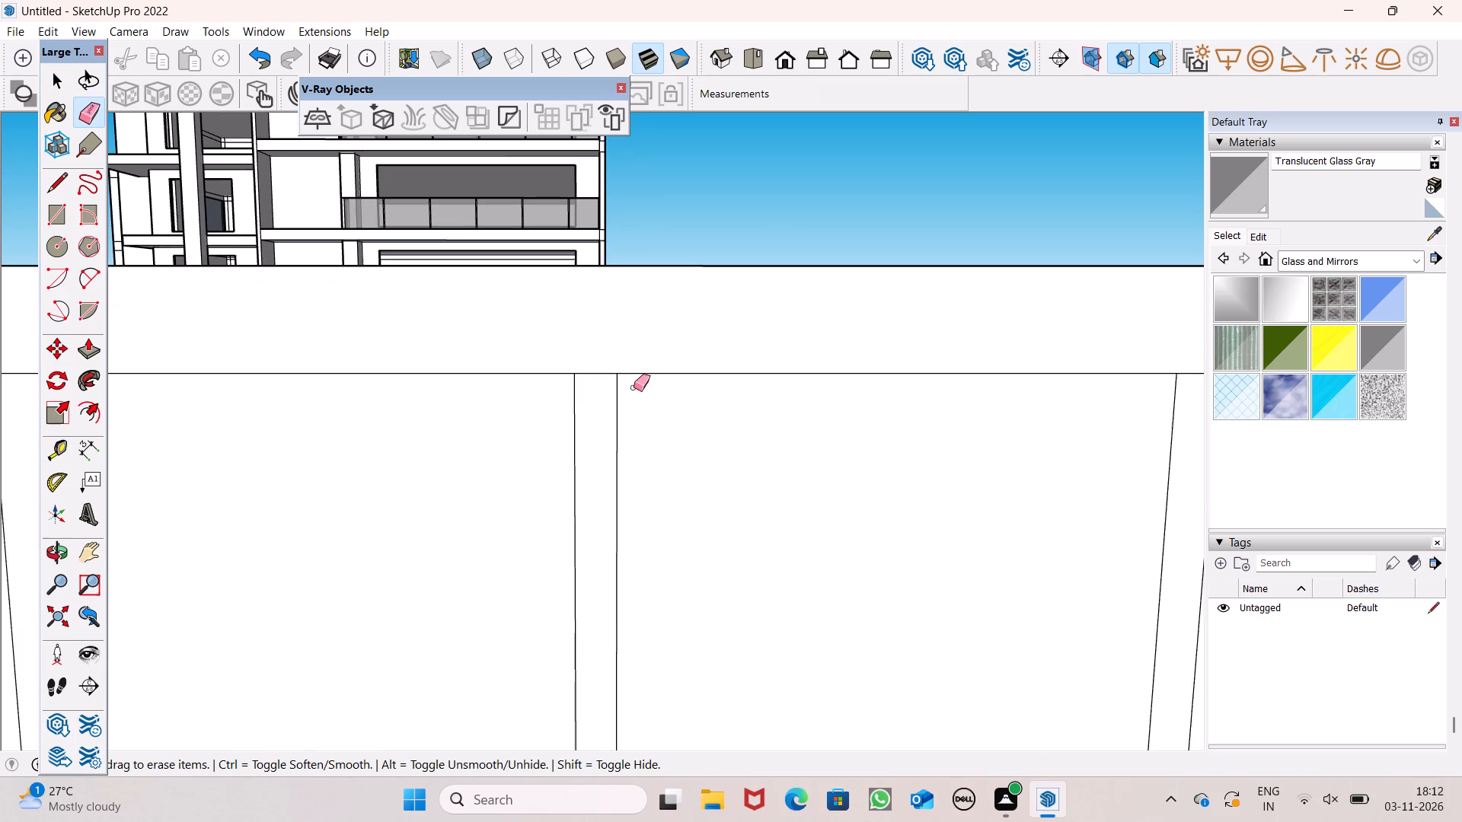
{"action": "left_click_drag", "start_coordinate": [607, 373], "coordinate": [600, 378]}
{"action": "scroll", "coordinate": [522, 395], "scroll_direction": "down", "scroll_amount": 6}
{"action": "scroll", "coordinate": [970, 393], "scroll_direction": "up", "scroll_amount": 3}
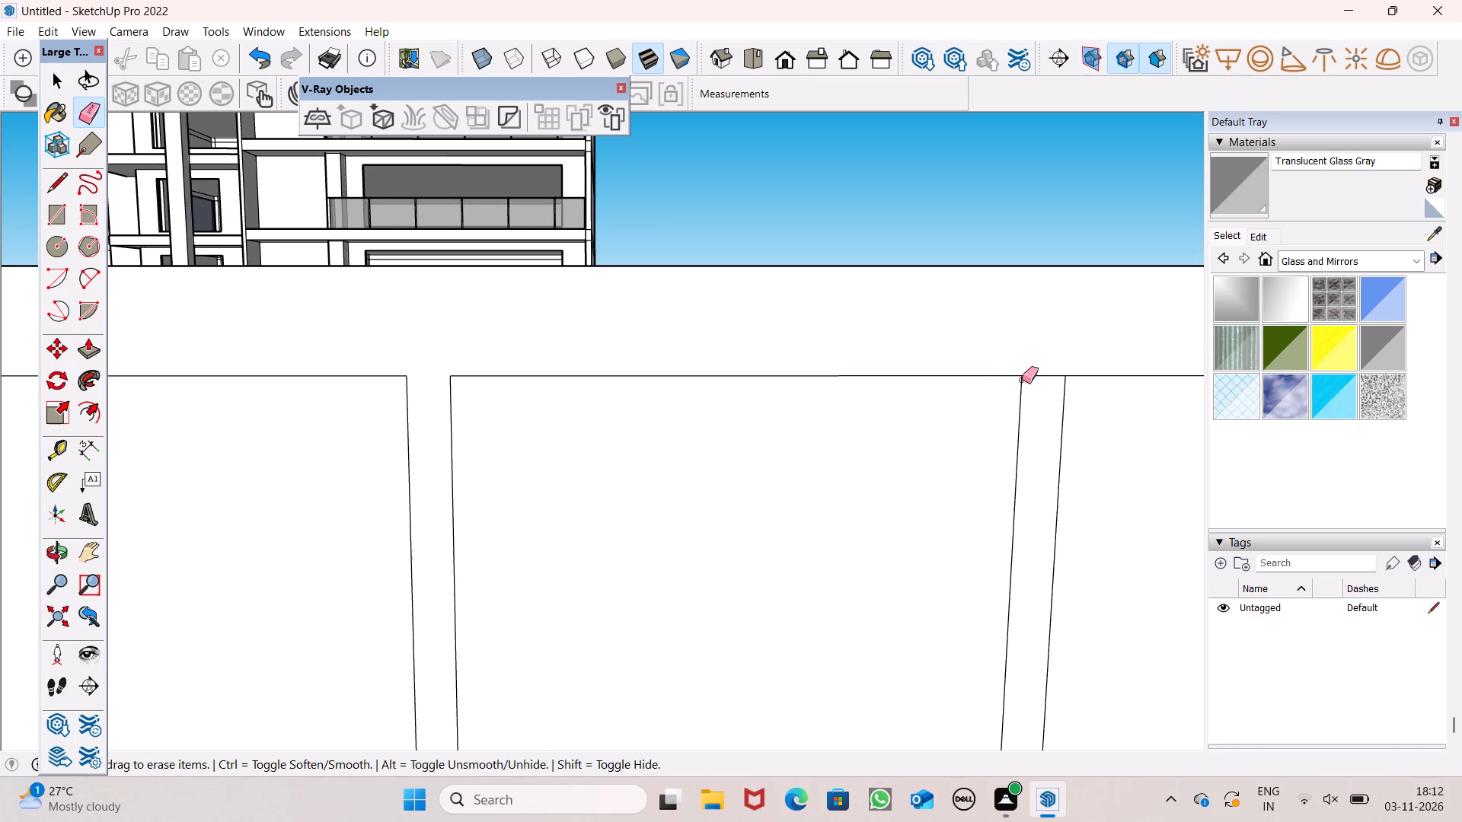
{"action": "left_click", "coordinate": [1029, 378]}
{"action": "scroll", "coordinate": [832, 384], "scroll_direction": "down", "scroll_amount": 13}
{"action": "scroll", "coordinate": [918, 419], "scroll_direction": "up", "scroll_amount": 6}
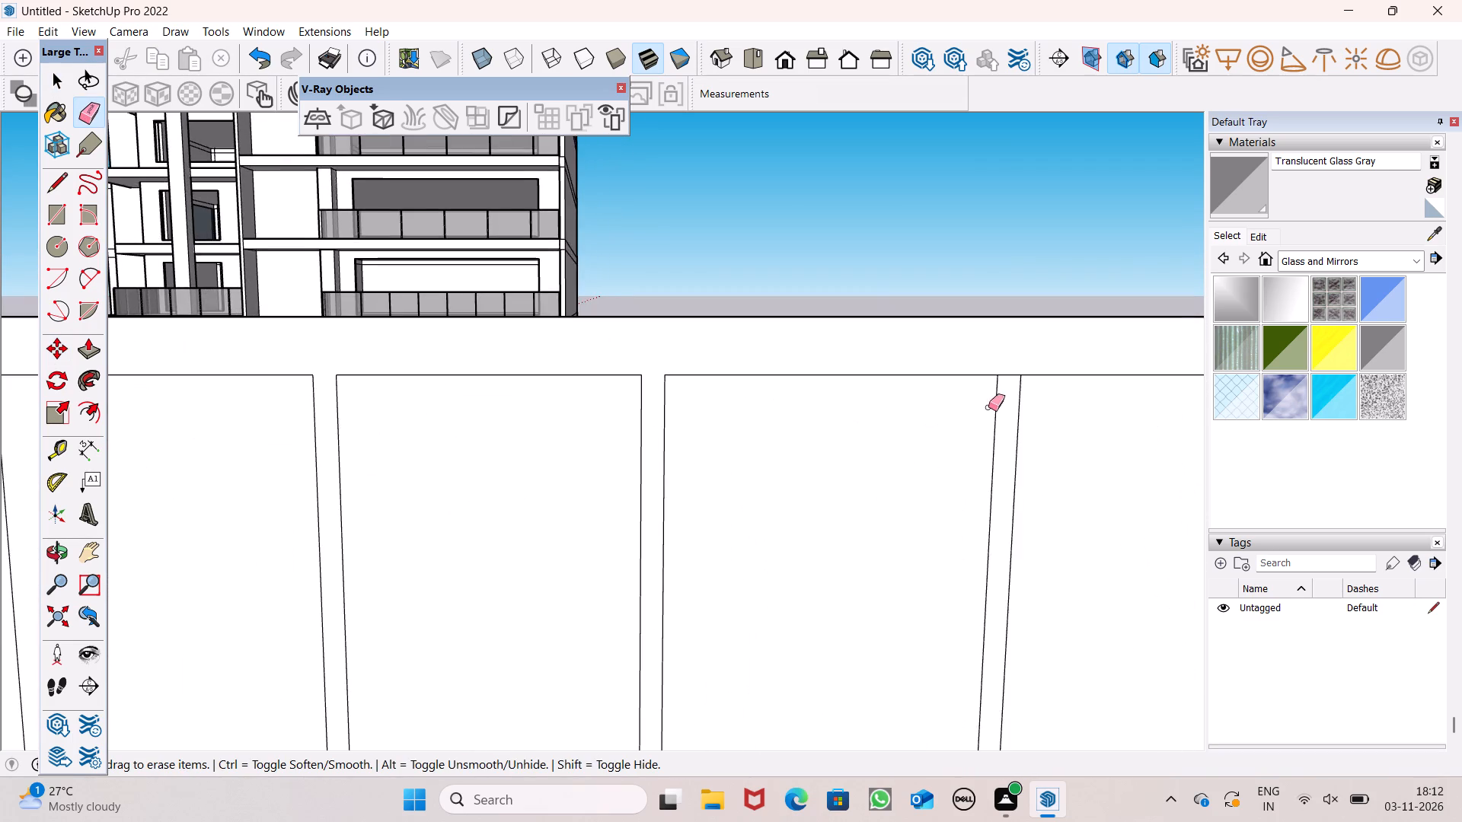
{"action": "scroll", "coordinate": [1005, 399], "scroll_direction": "up", "scroll_amount": 6}
{"action": "left_click_drag", "start_coordinate": [1001, 356], "coordinate": [1003, 363]}
{"action": "scroll", "coordinate": [691, 368], "scroll_direction": "down", "scroll_amount": 13}
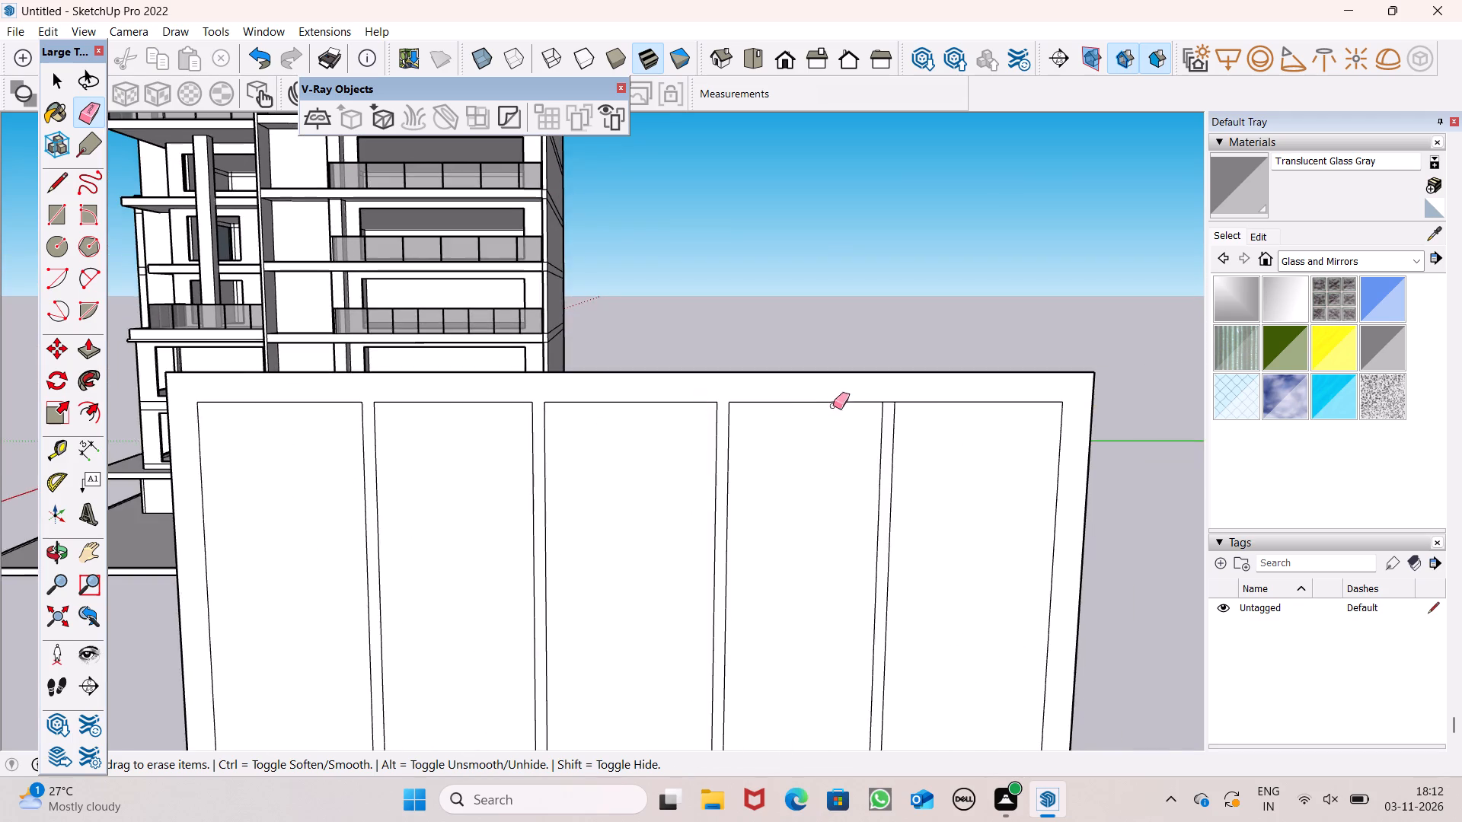
{"action": "scroll", "coordinate": [926, 409], "scroll_direction": "up", "scroll_amount": 6}
{"action": "left_click", "coordinate": [864, 394]}
{"action": "scroll", "coordinate": [823, 353], "scroll_direction": "down", "scroll_amount": 7}
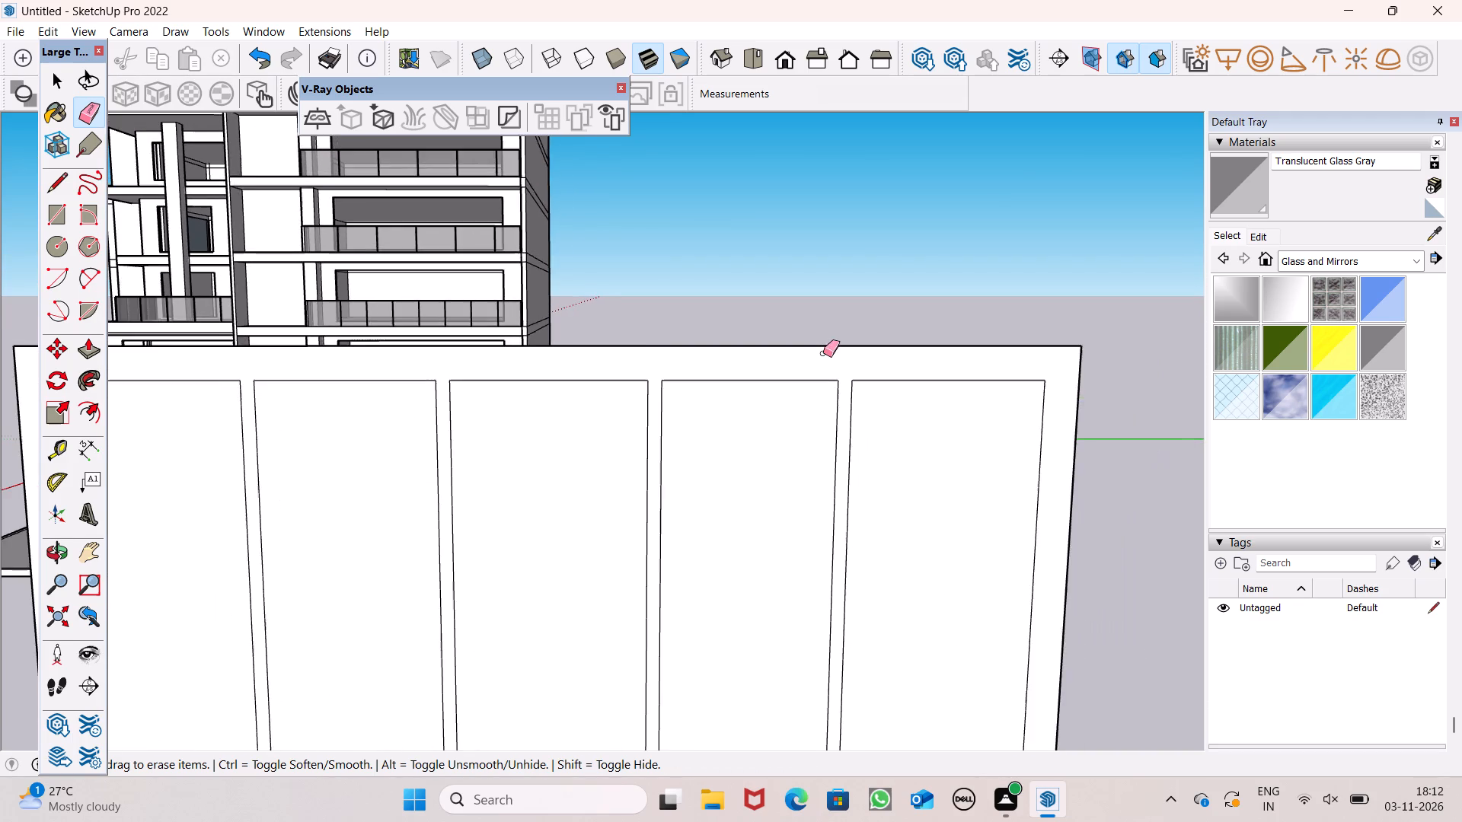
Erase the short edges between the four dividers' lower ends and the frame's bottom border.
{"action": "scroll", "coordinate": [830, 358], "scroll_direction": "down", "scroll_amount": 6}
{"action": "scroll", "coordinate": [861, 556], "scroll_direction": "up", "scroll_amount": 7}
{"action": "scroll", "coordinate": [803, 663], "scroll_direction": "up", "scroll_amount": 7}
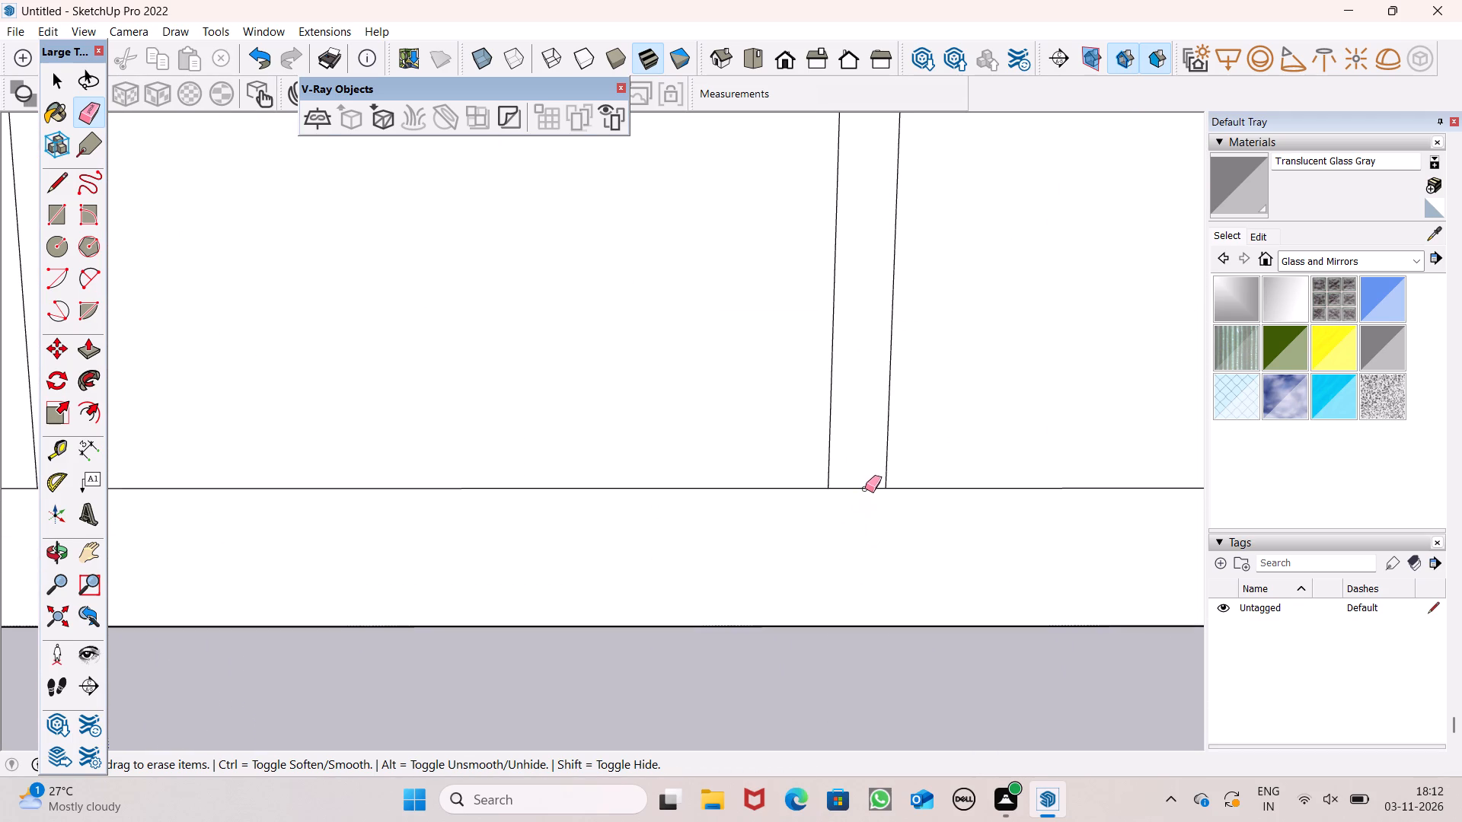
{"action": "left_click", "coordinate": [865, 489]}
{"action": "scroll", "coordinate": [947, 391], "scroll_direction": "down", "scroll_amount": 8}
{"action": "scroll", "coordinate": [609, 429], "scroll_direction": "up", "scroll_amount": 6}
{"action": "left_click_drag", "start_coordinate": [468, 435], "coordinate": [474, 457]}
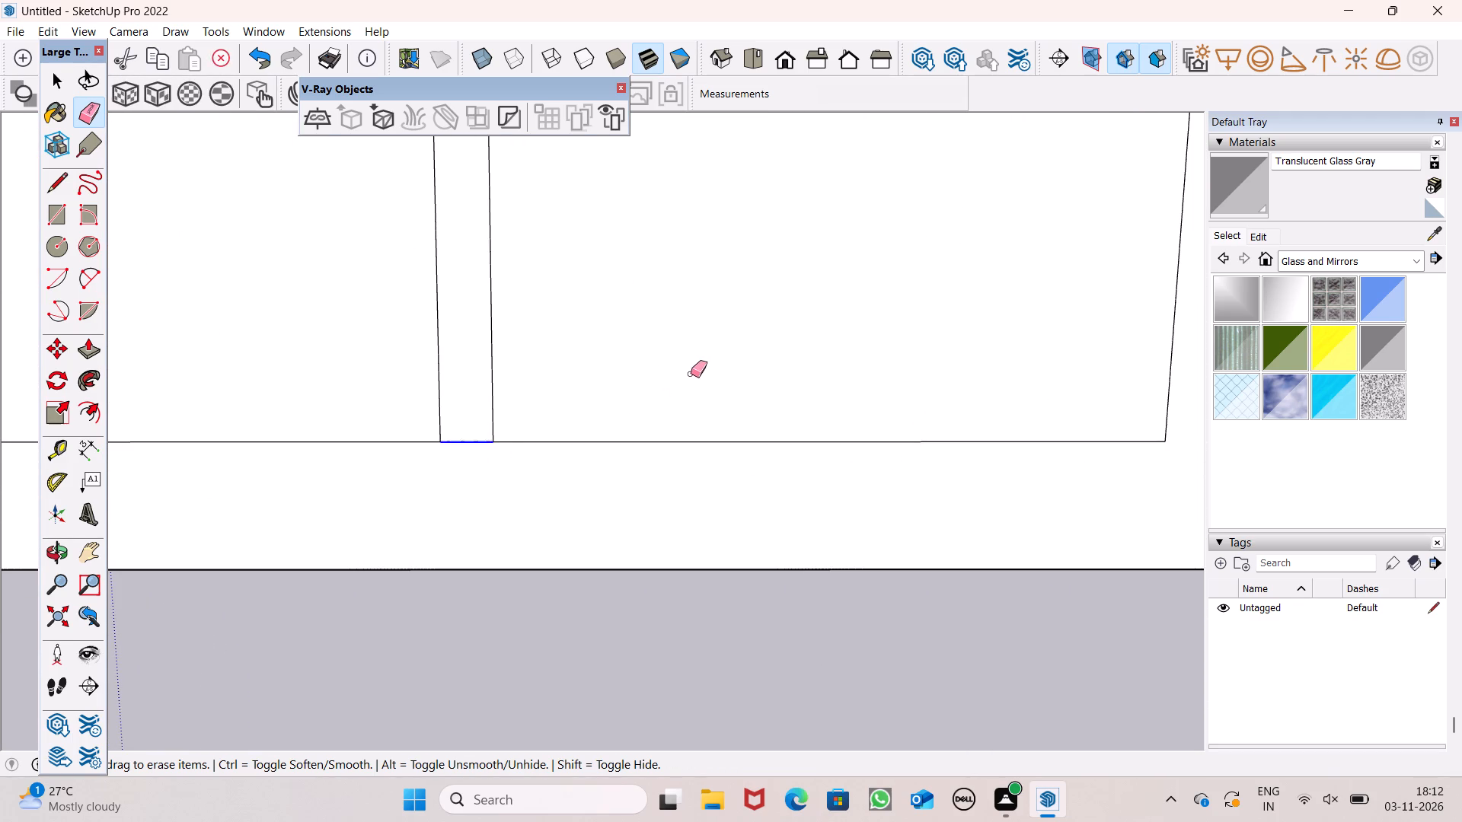
{"action": "scroll", "coordinate": [694, 378], "scroll_direction": "down", "scroll_amount": 14}
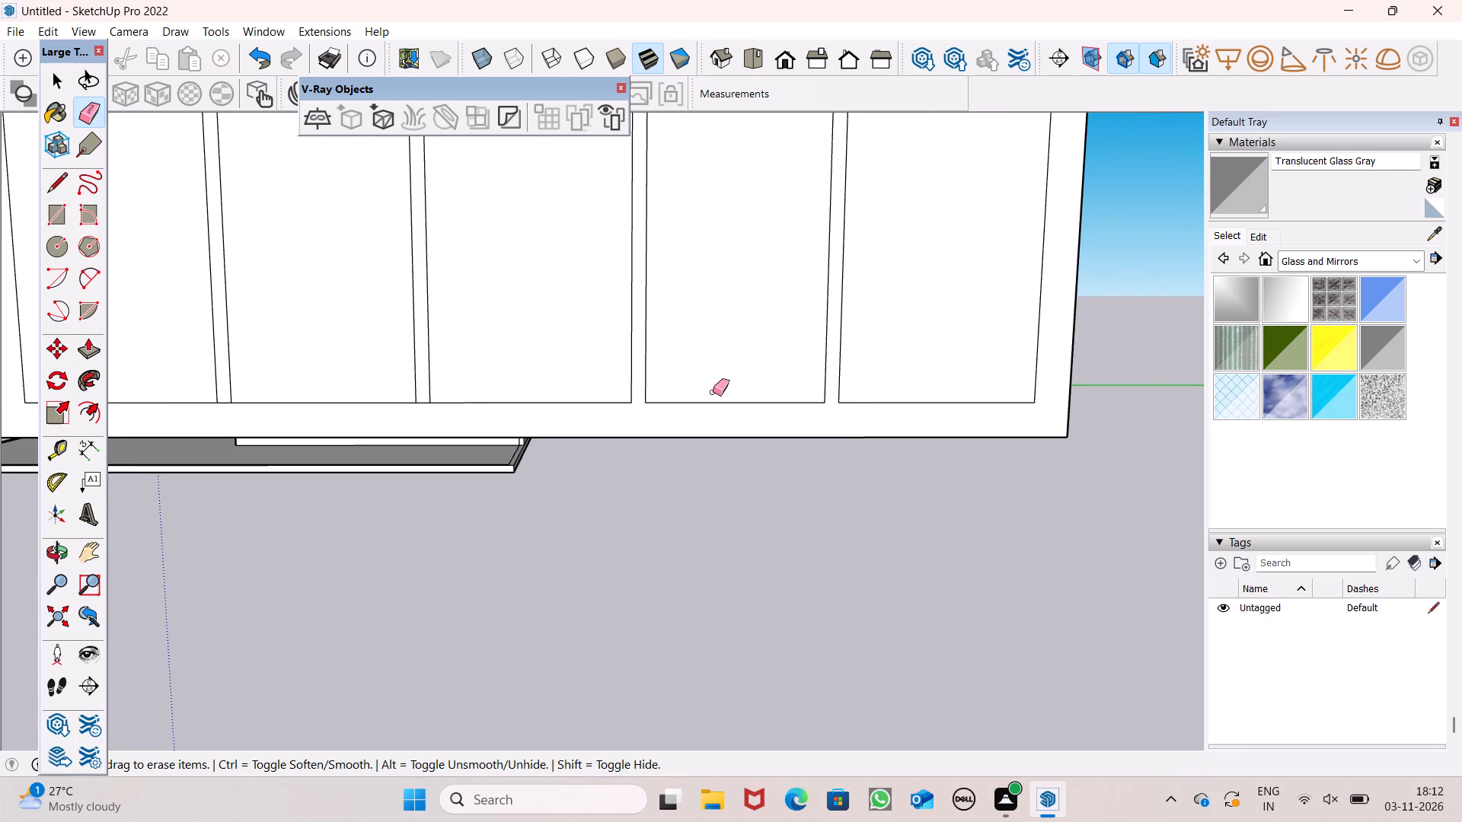
{"action": "scroll", "coordinate": [761, 395], "scroll_direction": "down", "scroll_amount": 6}
{"action": "scroll", "coordinate": [456, 409], "scroll_direction": "up", "scroll_amount": 10}
{"action": "left_click", "coordinate": [456, 384]}
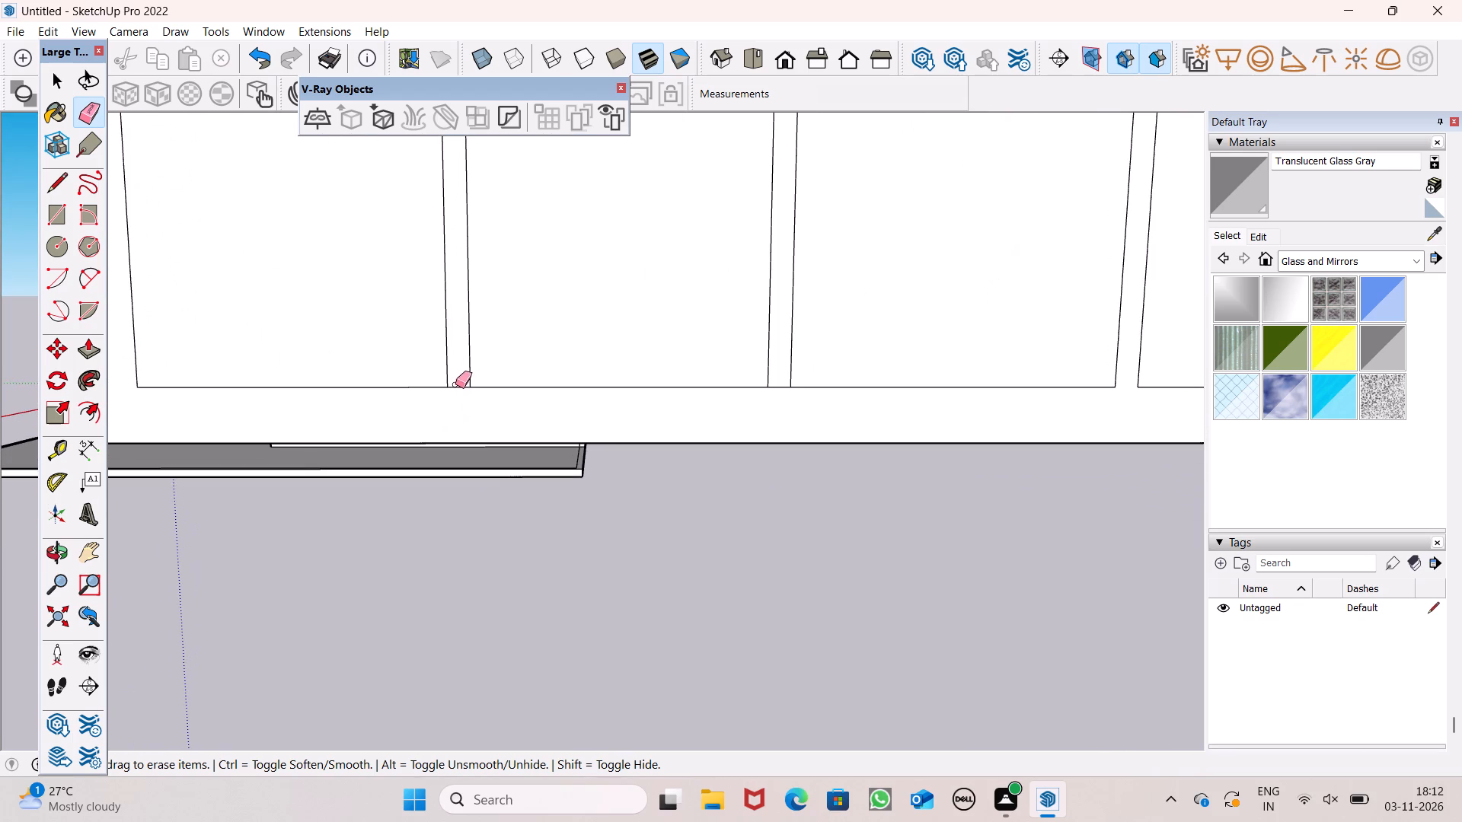
{"action": "scroll", "coordinate": [680, 417], "scroll_direction": "up", "scroll_amount": 3}
{"action": "left_click", "coordinate": [803, 381]}
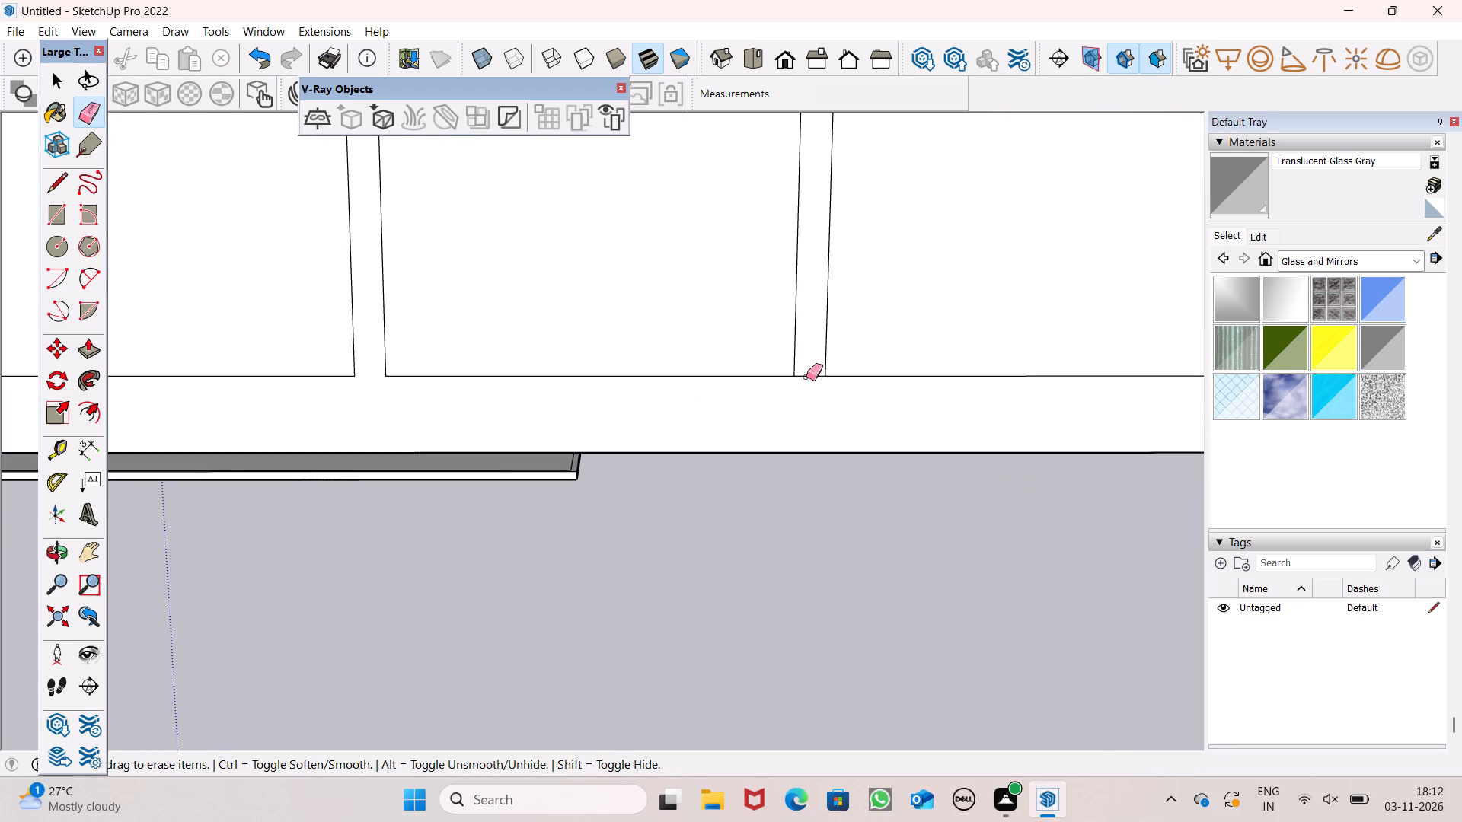
{"action": "left_click", "coordinate": [806, 375]}
{"action": "scroll", "coordinate": [791, 422], "scroll_direction": "down", "scroll_amount": 12}
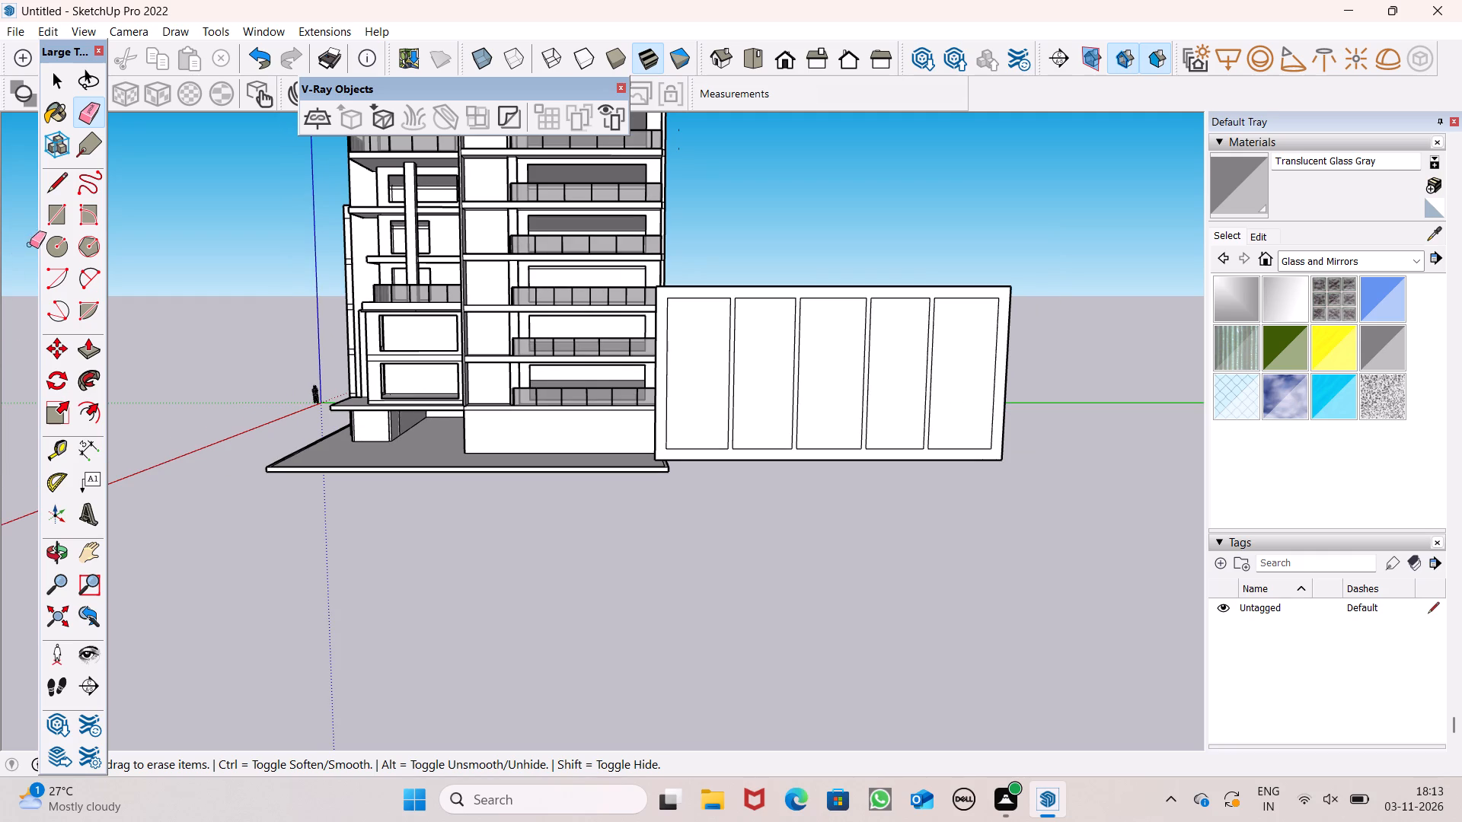
Draw a separate upright rectangle about 26' 11" by 21' 7" beyond the far end of the divided frame.
{"action": "left_click", "coordinate": [59, 221]}
{"action": "middle_click_drag", "start_coordinate": [422, 577], "coordinate": [748, 604]}
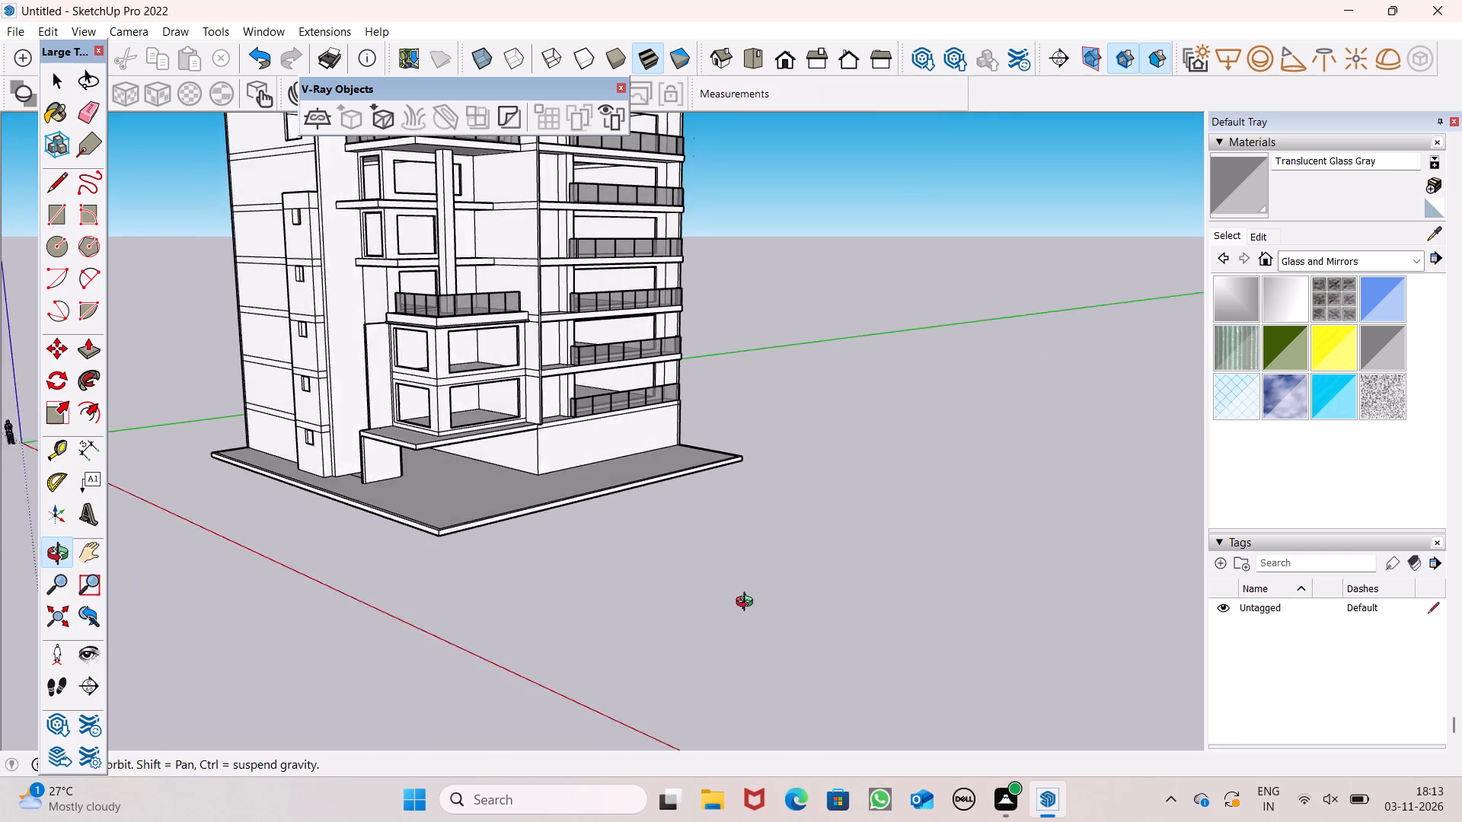
{"action": "middle_click_drag", "start_coordinate": [748, 604], "coordinate": [827, 604]}
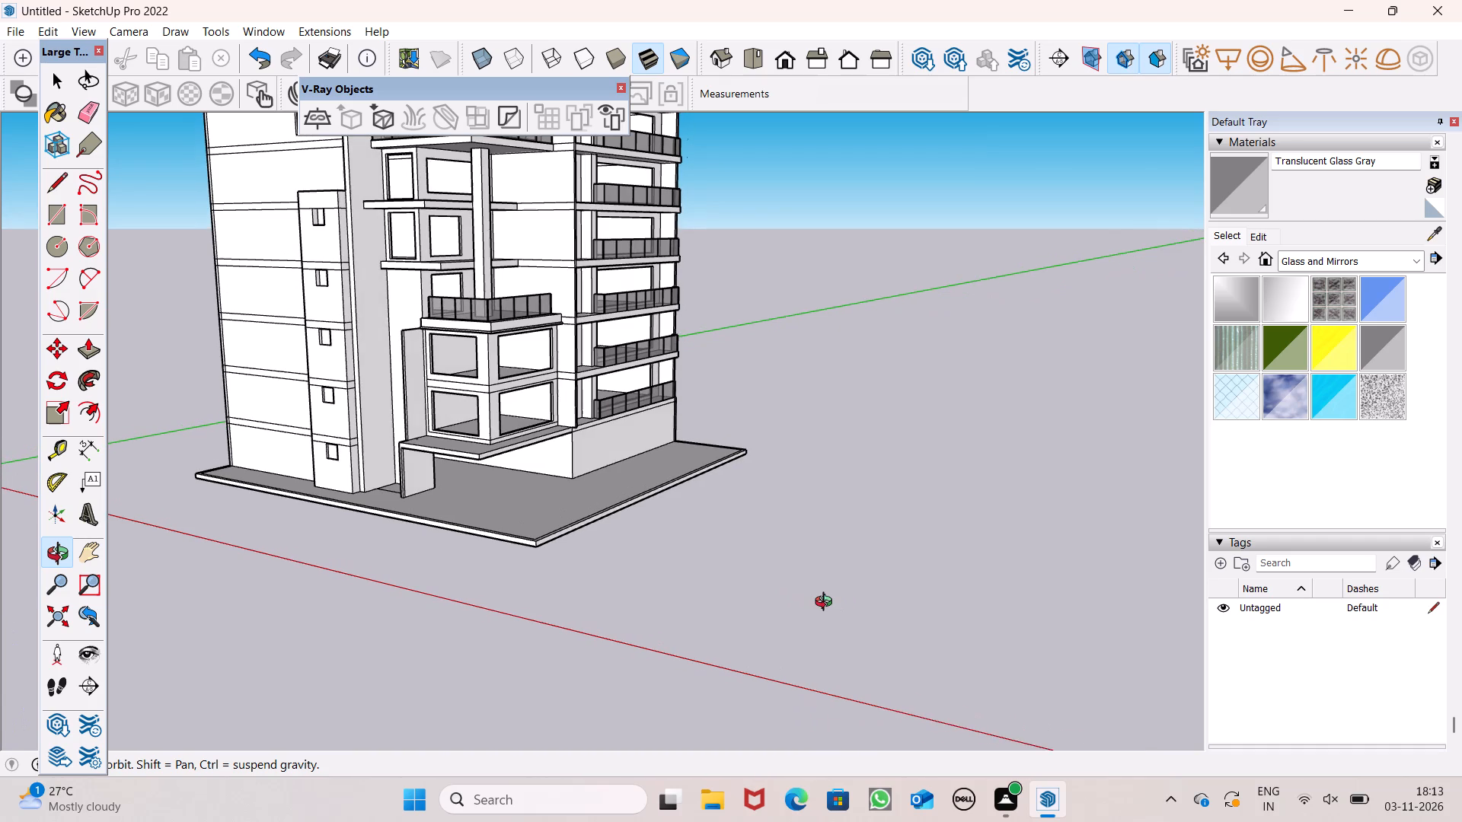
{"action": "middle_click_drag", "start_coordinate": [827, 604], "coordinate": [916, 599]}
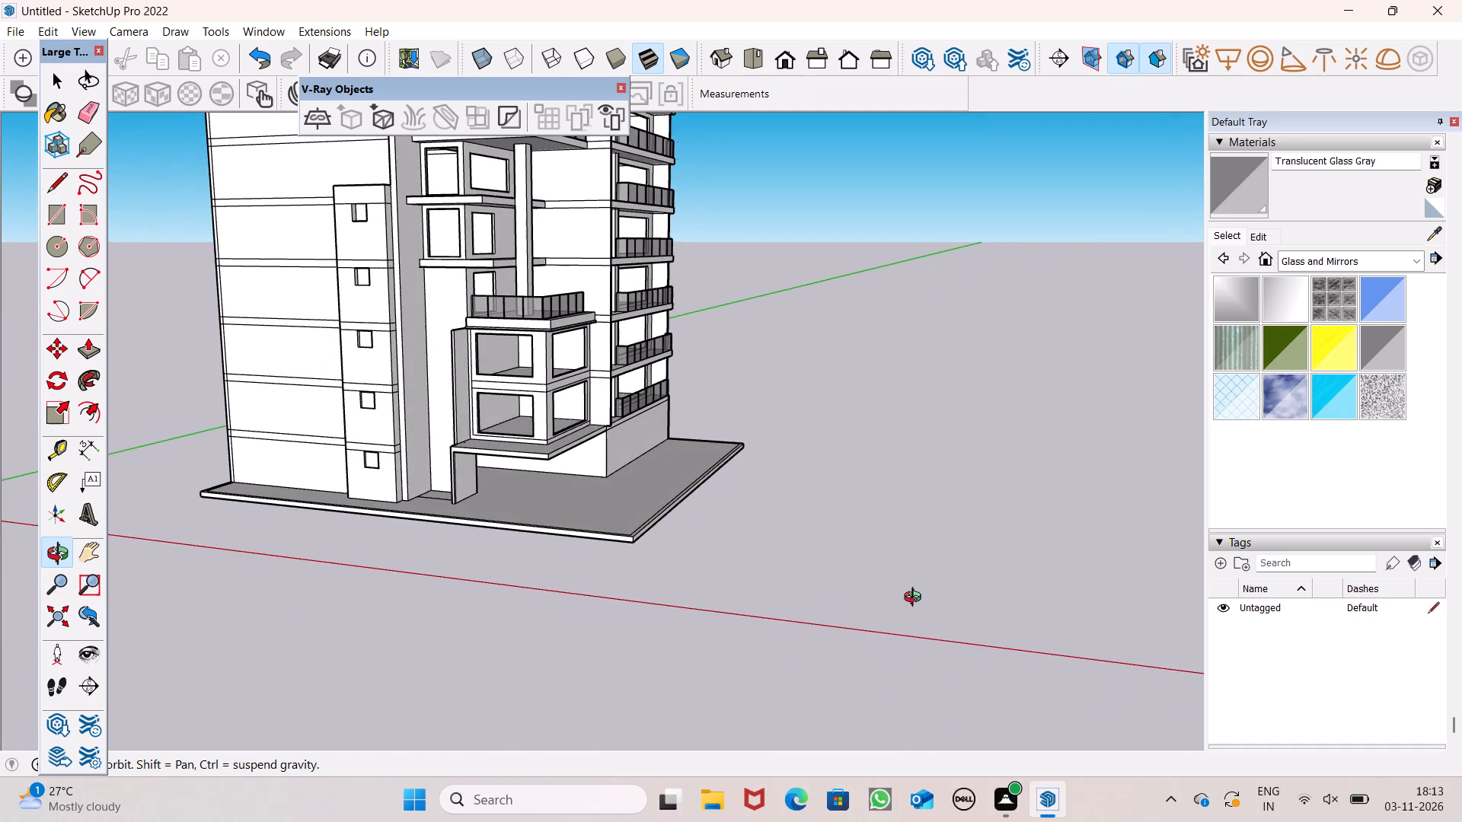
{"action": "middle_click_drag", "start_coordinate": [916, 599], "coordinate": [896, 626]}
{"action": "scroll", "coordinate": [823, 613], "scroll_direction": "down", "scroll_amount": 2}
{"action": "middle_click_drag", "start_coordinate": [857, 610], "coordinate": [812, 631]}
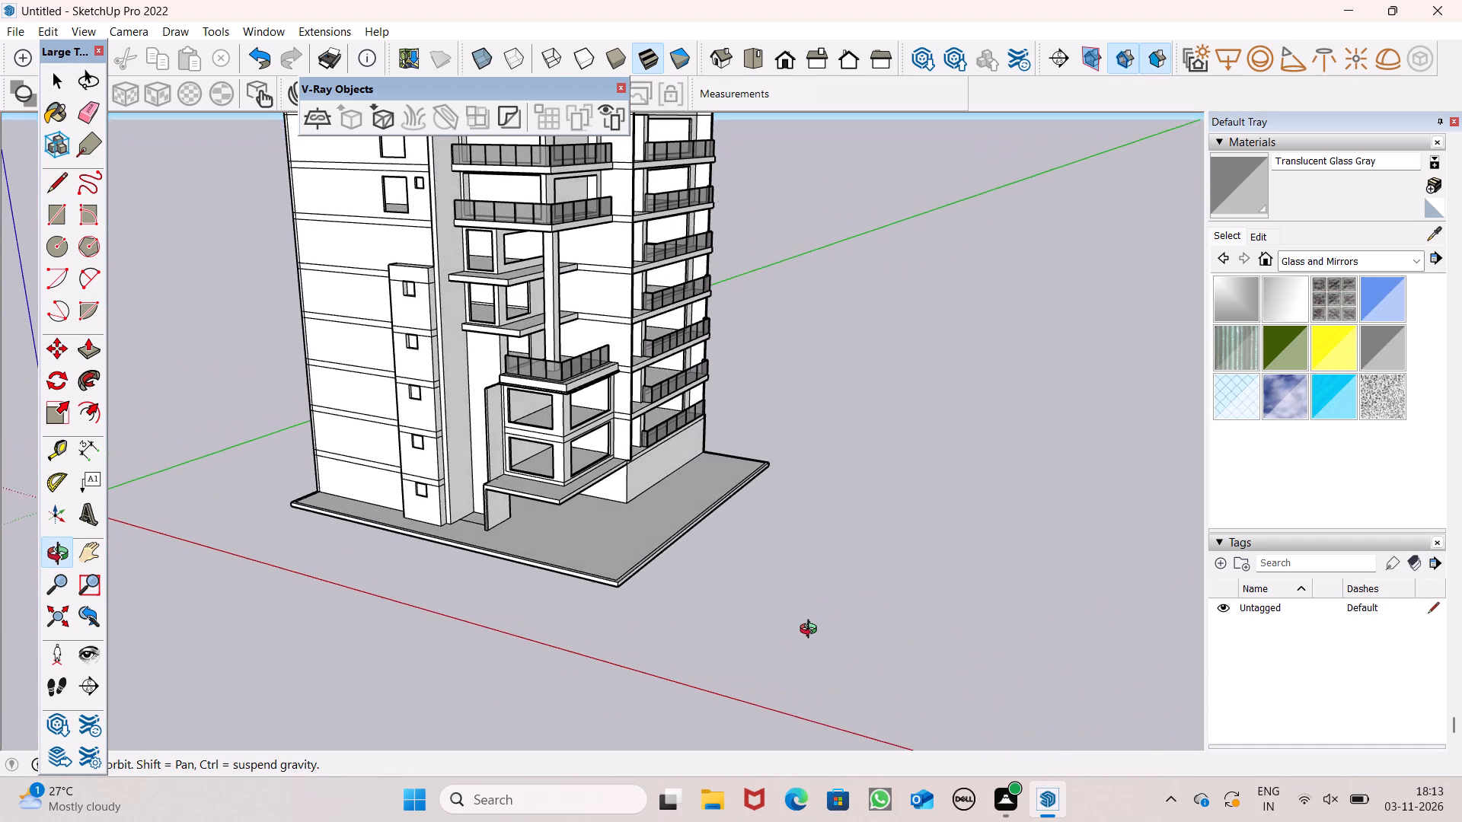
{"action": "middle_click_drag", "start_coordinate": [812, 631], "coordinate": [492, 579]}
{"action": "scroll", "coordinate": [439, 516], "scroll_direction": "down", "scroll_amount": 6}
{"action": "middle_click_drag", "start_coordinate": [639, 602], "coordinate": [588, 556]}
{"action": "middle_click_drag", "start_coordinate": [918, 502], "coordinate": [915, 495]}
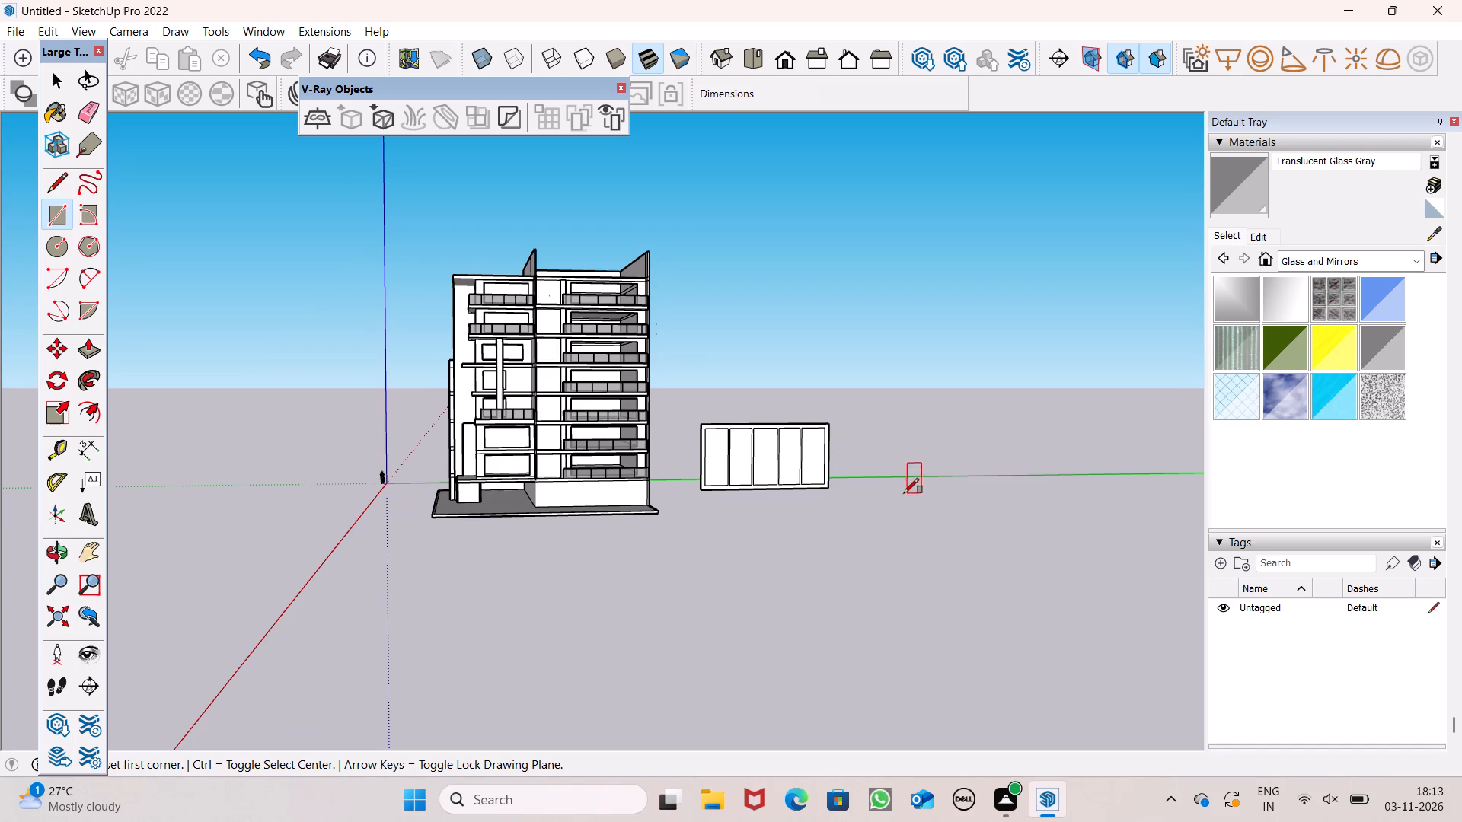
{"action": "scroll", "coordinate": [892, 479], "scroll_direction": "up", "scroll_amount": 2}
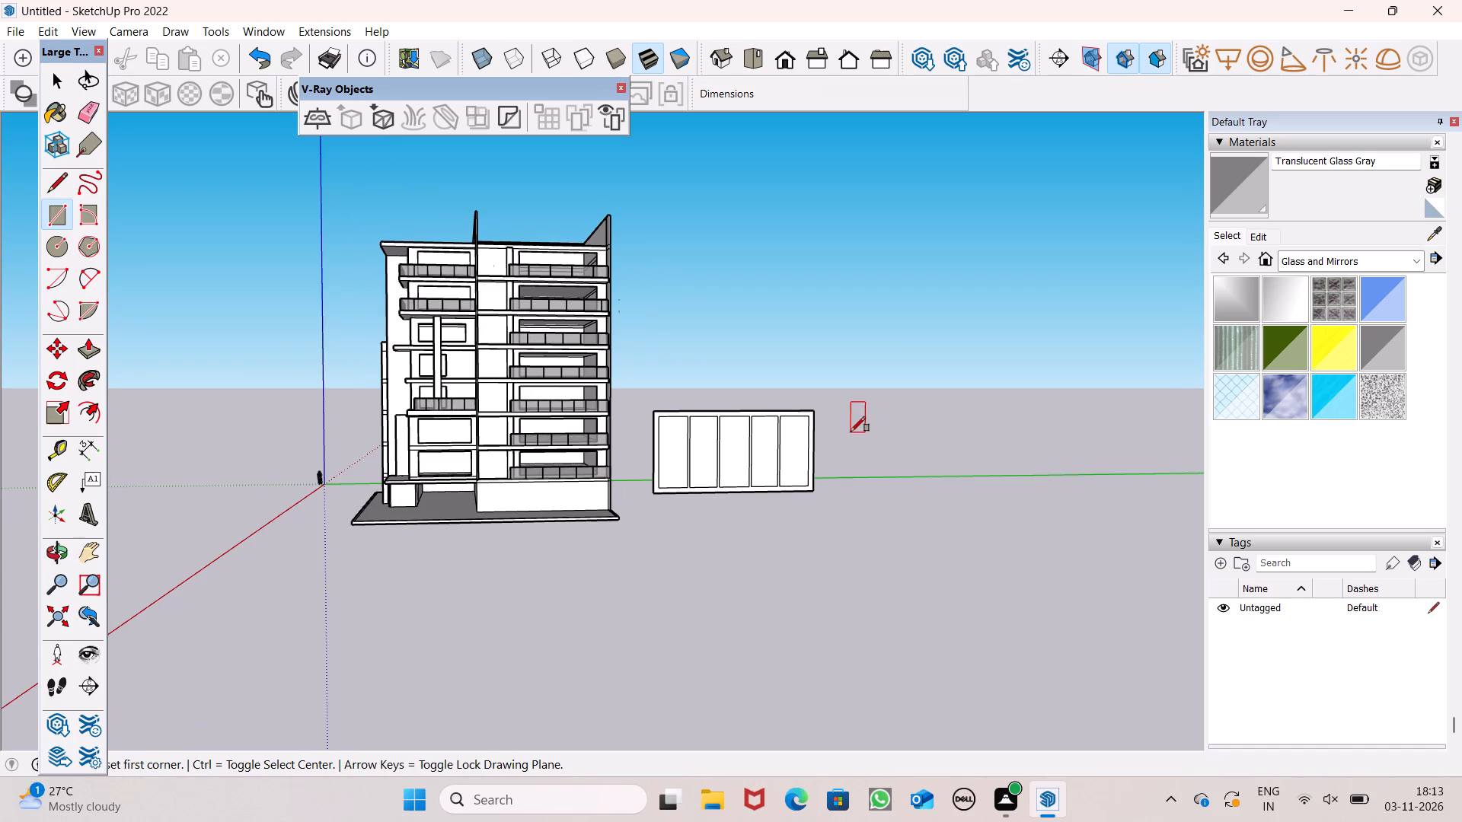
{"action": "left_click", "coordinate": [849, 428]}
{"action": "scroll", "coordinate": [896, 486], "scroll_direction": "up", "scroll_amount": 3}
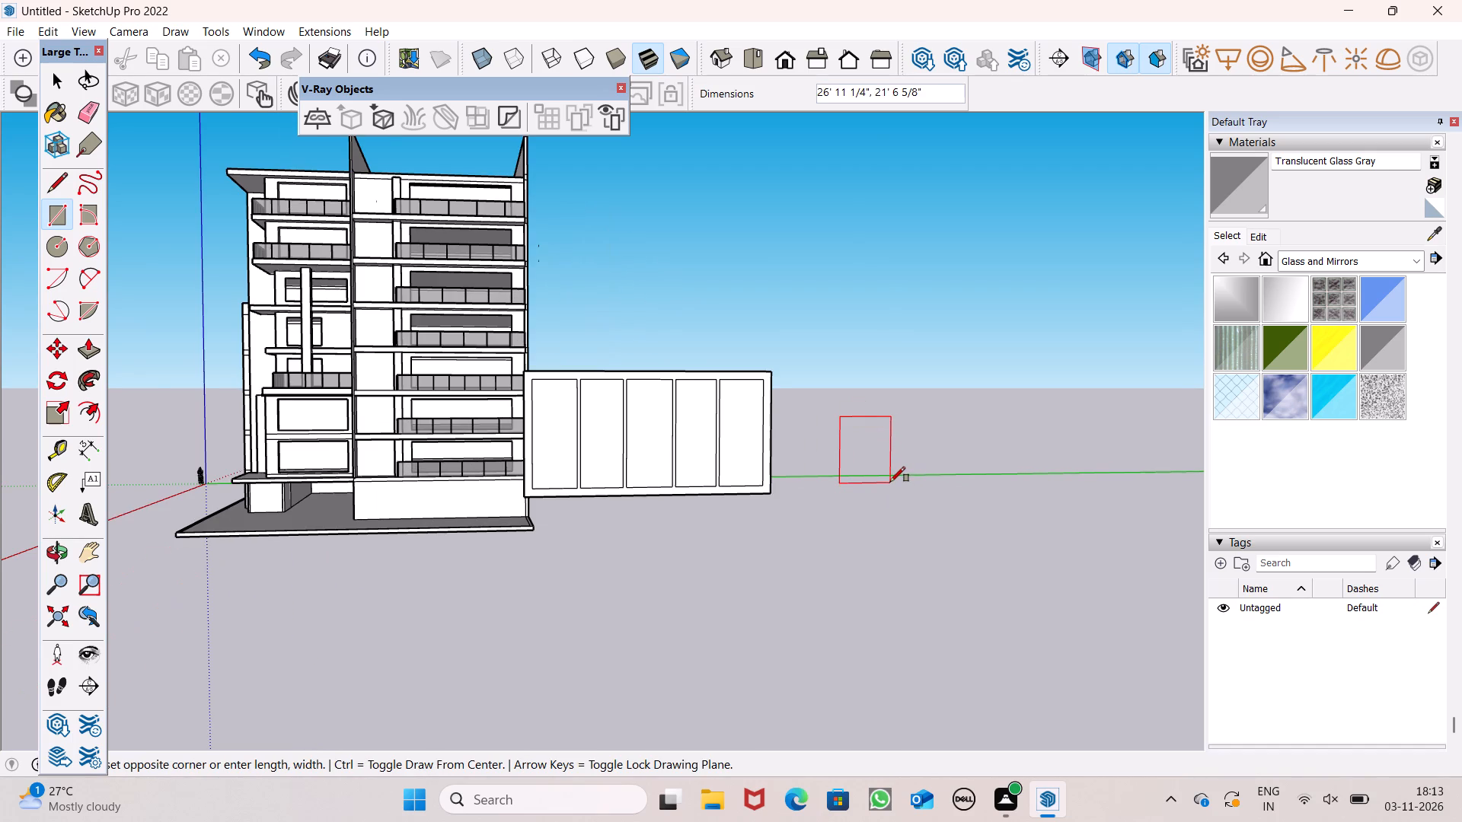
{"action": "left_click", "coordinate": [890, 482]}
{"action": "key", "text": "space"}
Select the new rectangle with its edges and reposition it in the open space beyond the divided frame.
{"action": "double_click", "coordinate": [870, 448]}
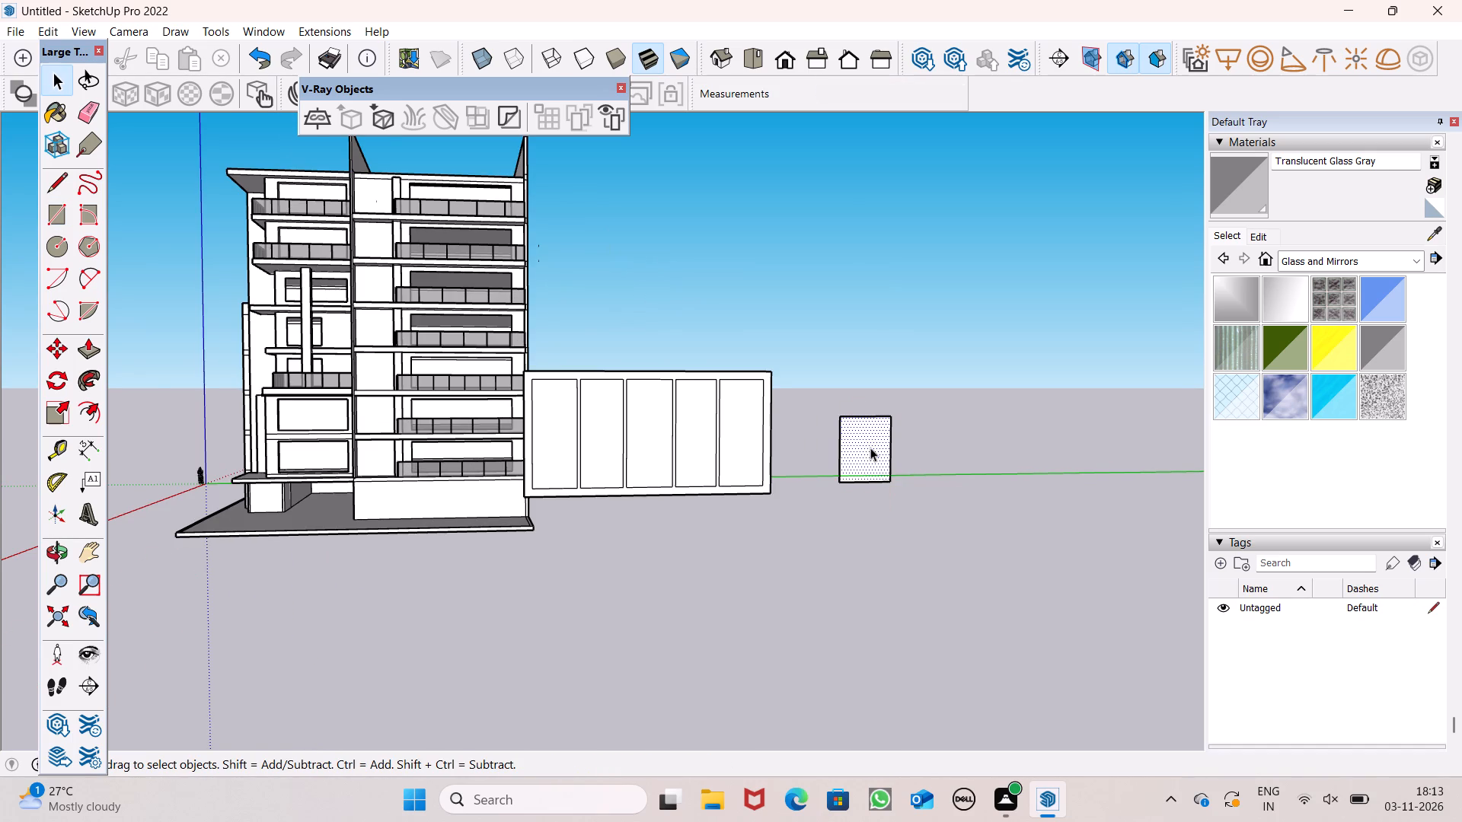
{"action": "key", "text": "m"}
{"action": "key", "text": "Return"}
{"action": "left_click_drag", "start_coordinate": [867, 470], "coordinate": [822, 537]}
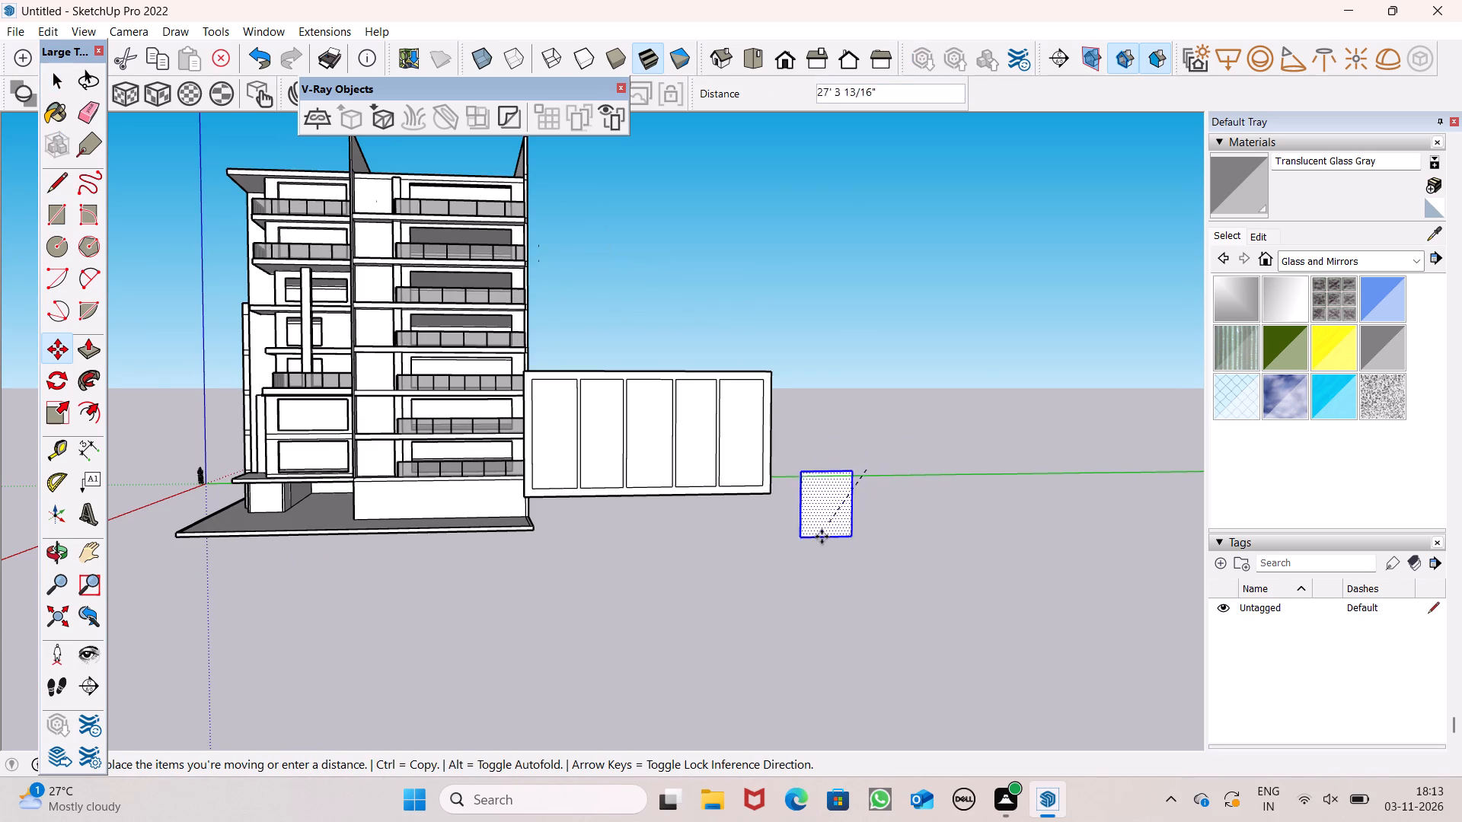
{"action": "left_click_drag", "start_coordinate": [822, 537], "coordinate": [820, 373]}
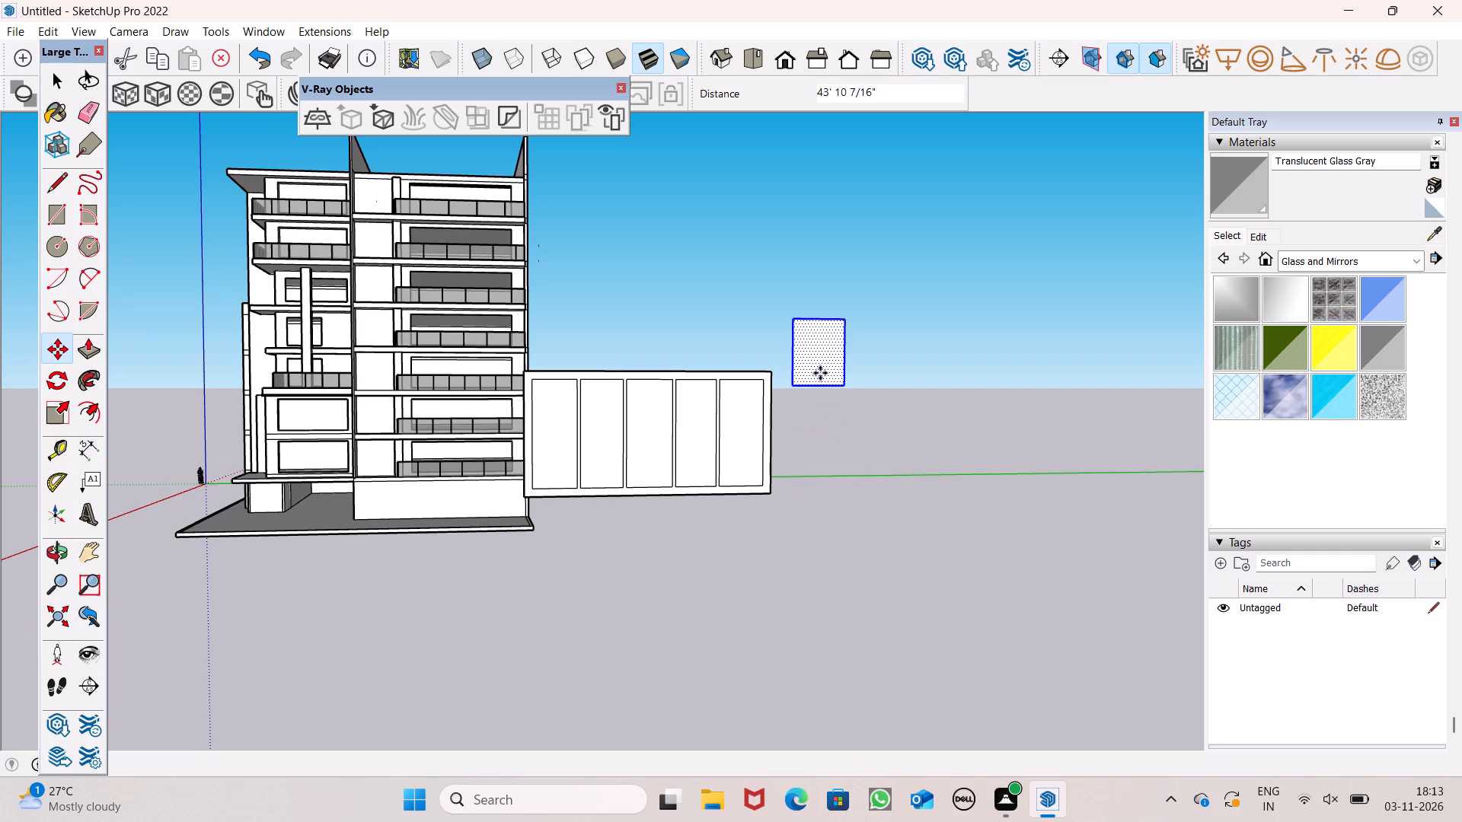
{"action": "scroll", "coordinate": [847, 325], "scroll_direction": "up", "scroll_amount": 8}
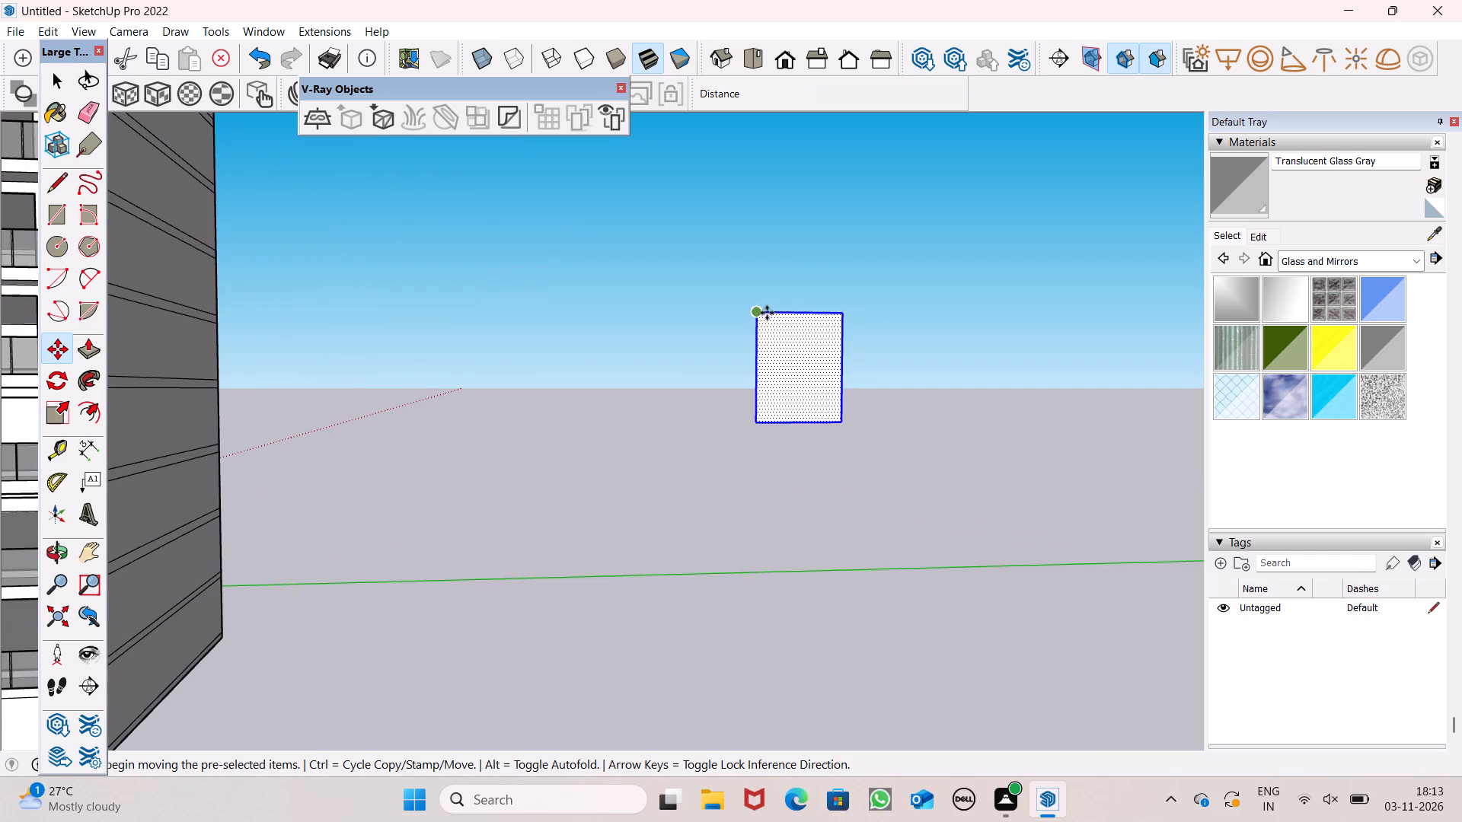
{"action": "scroll", "coordinate": [767, 313], "scroll_direction": "down", "scroll_amount": 7}
{"action": "left_click_drag", "start_coordinate": [774, 355], "coordinate": [614, 531]}
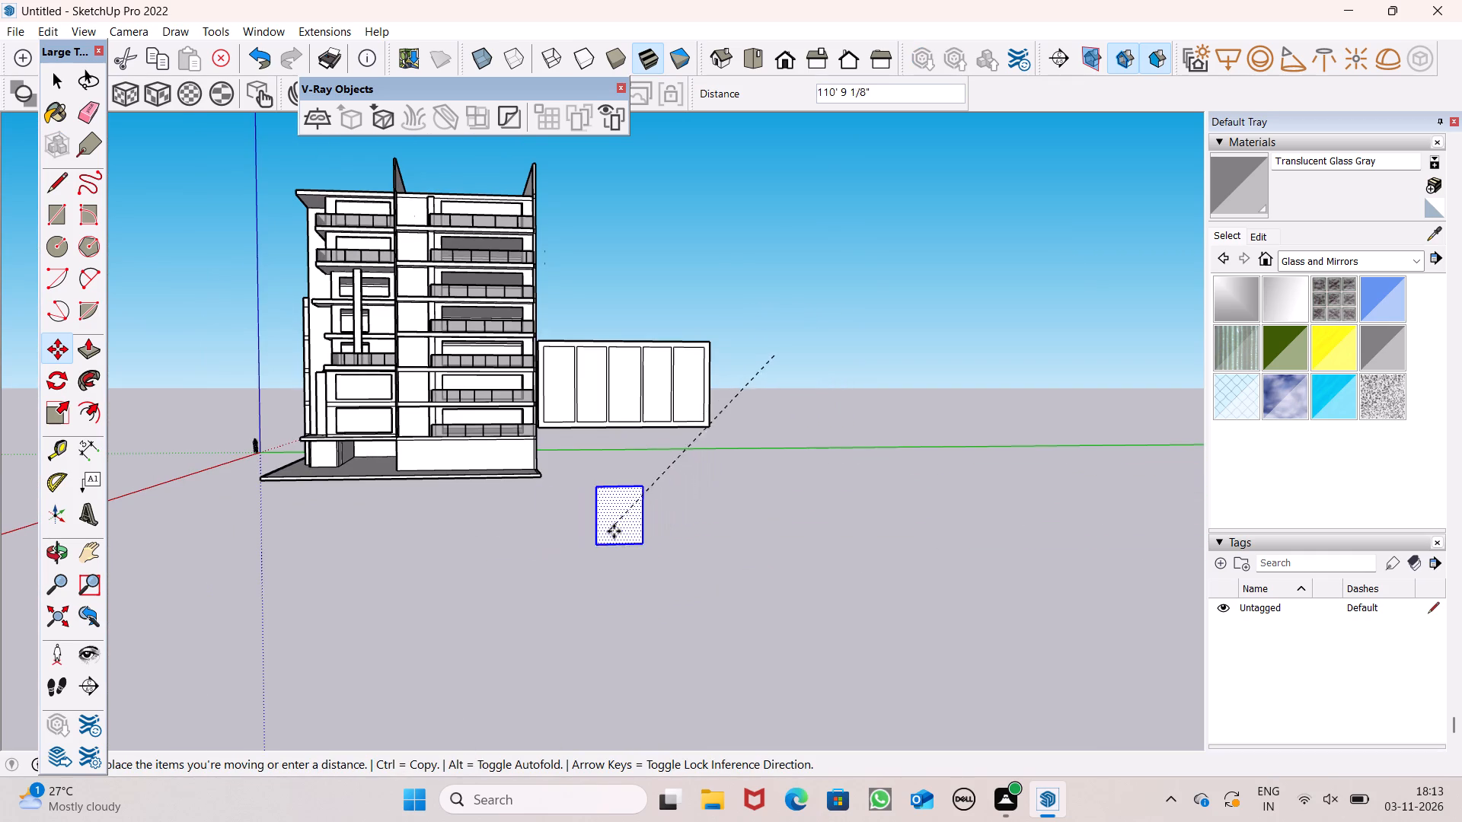
{"action": "left_click_drag", "start_coordinate": [614, 531], "coordinate": [623, 533]}
{"action": "scroll", "coordinate": [704, 541], "scroll_direction": "up", "scroll_amount": 6}
{"action": "left_click_drag", "start_coordinate": [634, 520], "coordinate": [889, 288]}
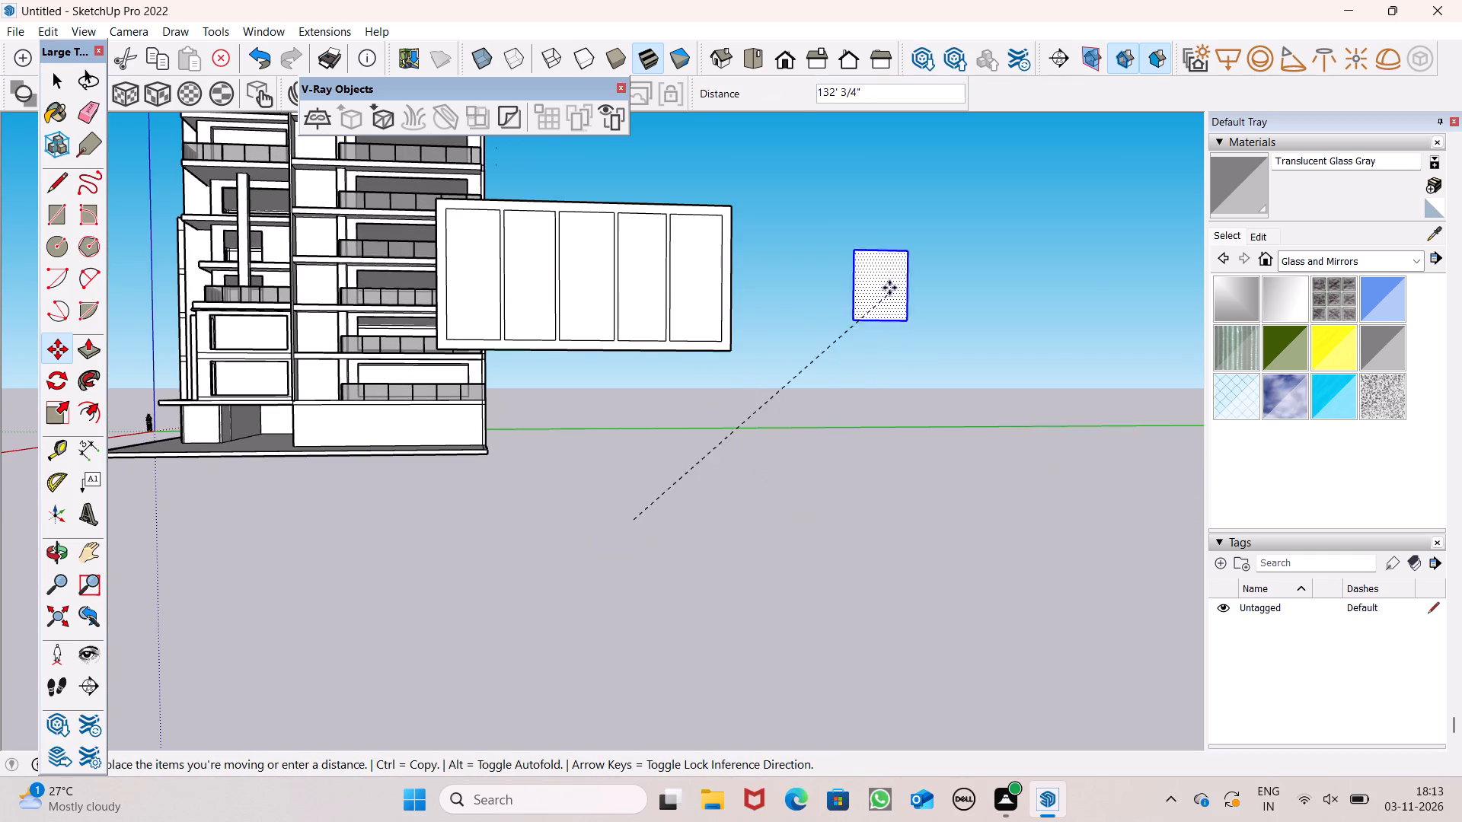
{"action": "left_click_drag", "start_coordinate": [889, 288], "coordinate": [858, 288]}
{"action": "key", "text": "space"}
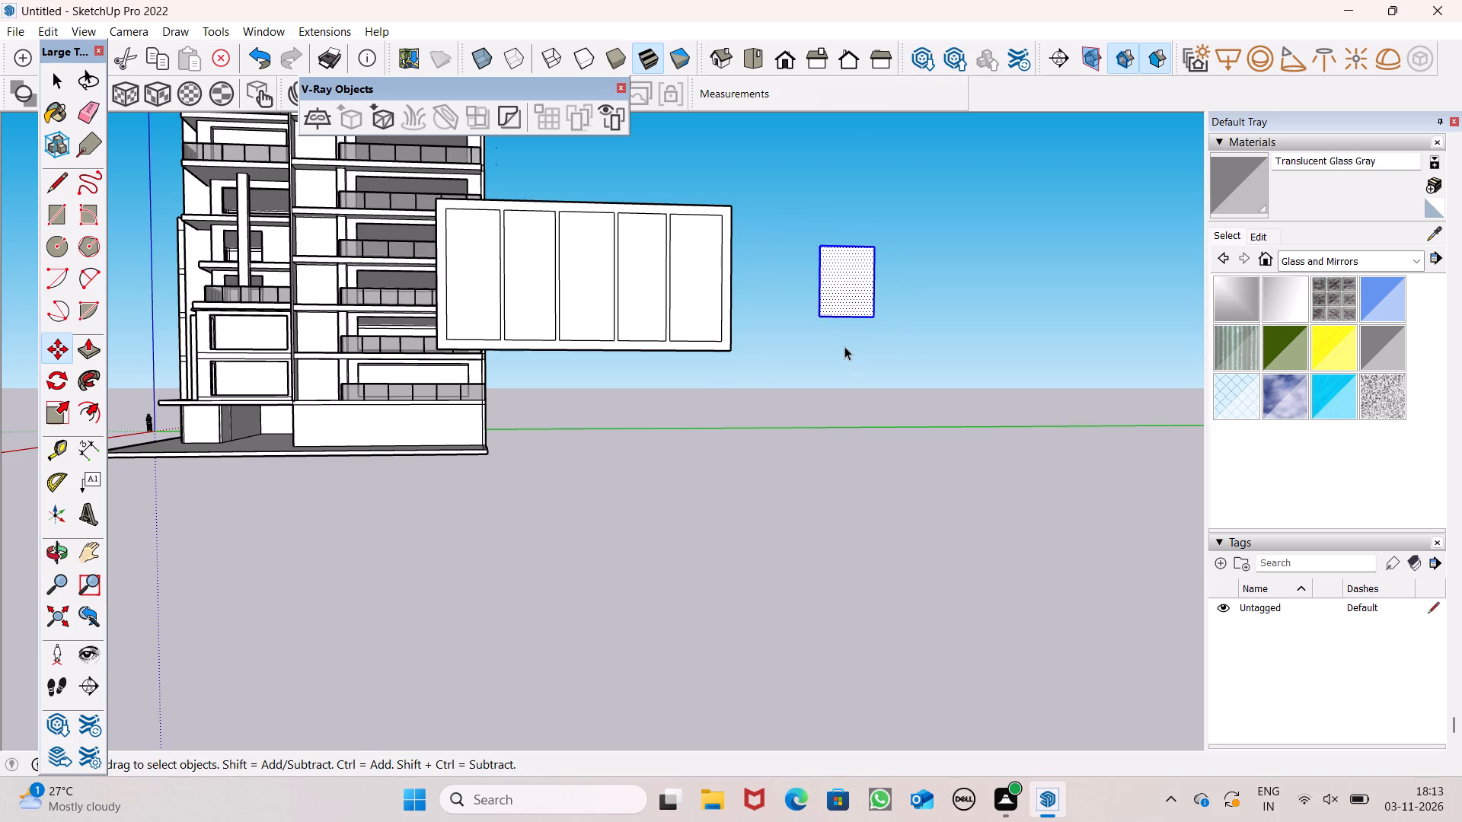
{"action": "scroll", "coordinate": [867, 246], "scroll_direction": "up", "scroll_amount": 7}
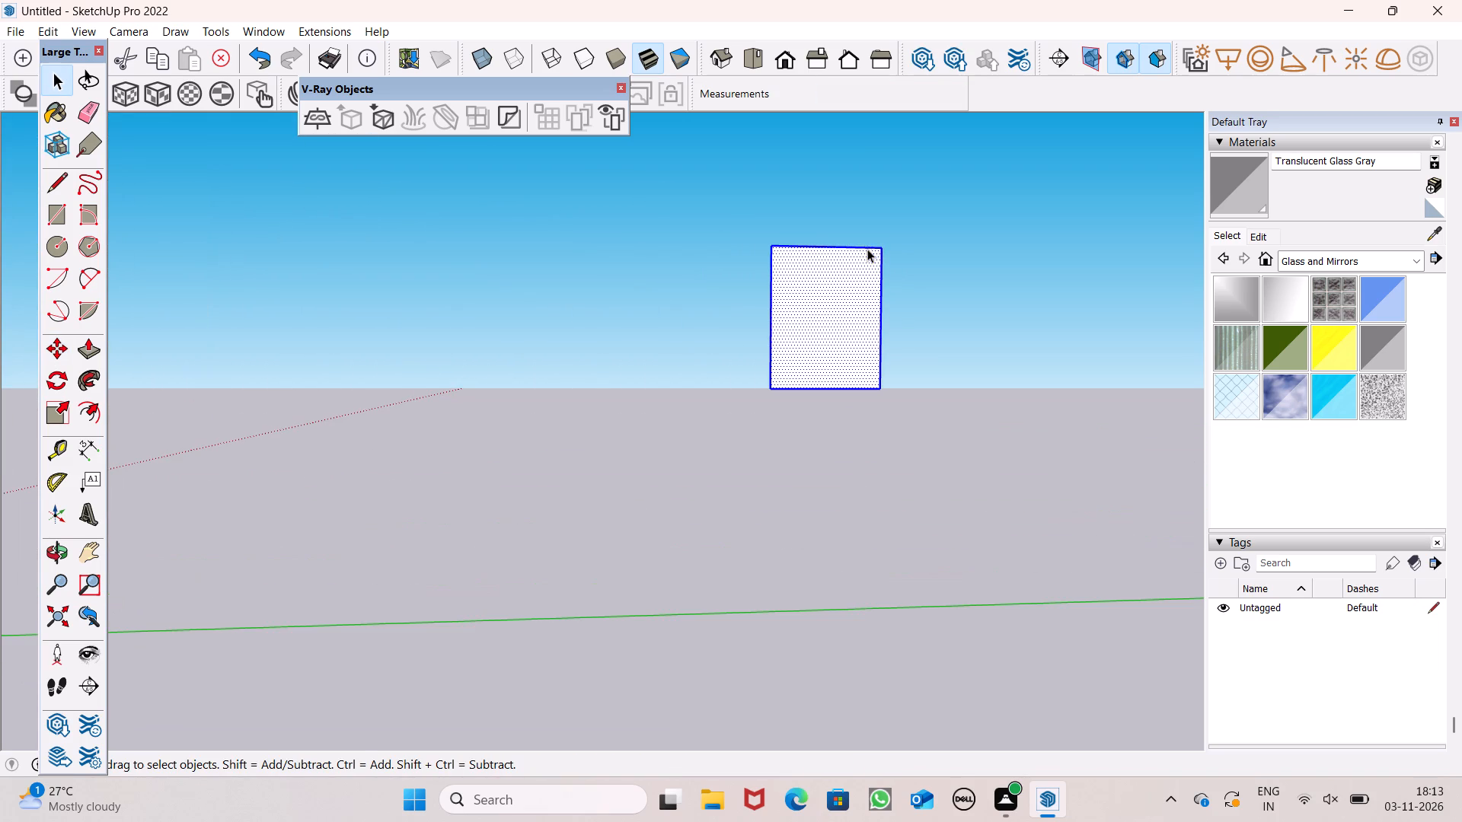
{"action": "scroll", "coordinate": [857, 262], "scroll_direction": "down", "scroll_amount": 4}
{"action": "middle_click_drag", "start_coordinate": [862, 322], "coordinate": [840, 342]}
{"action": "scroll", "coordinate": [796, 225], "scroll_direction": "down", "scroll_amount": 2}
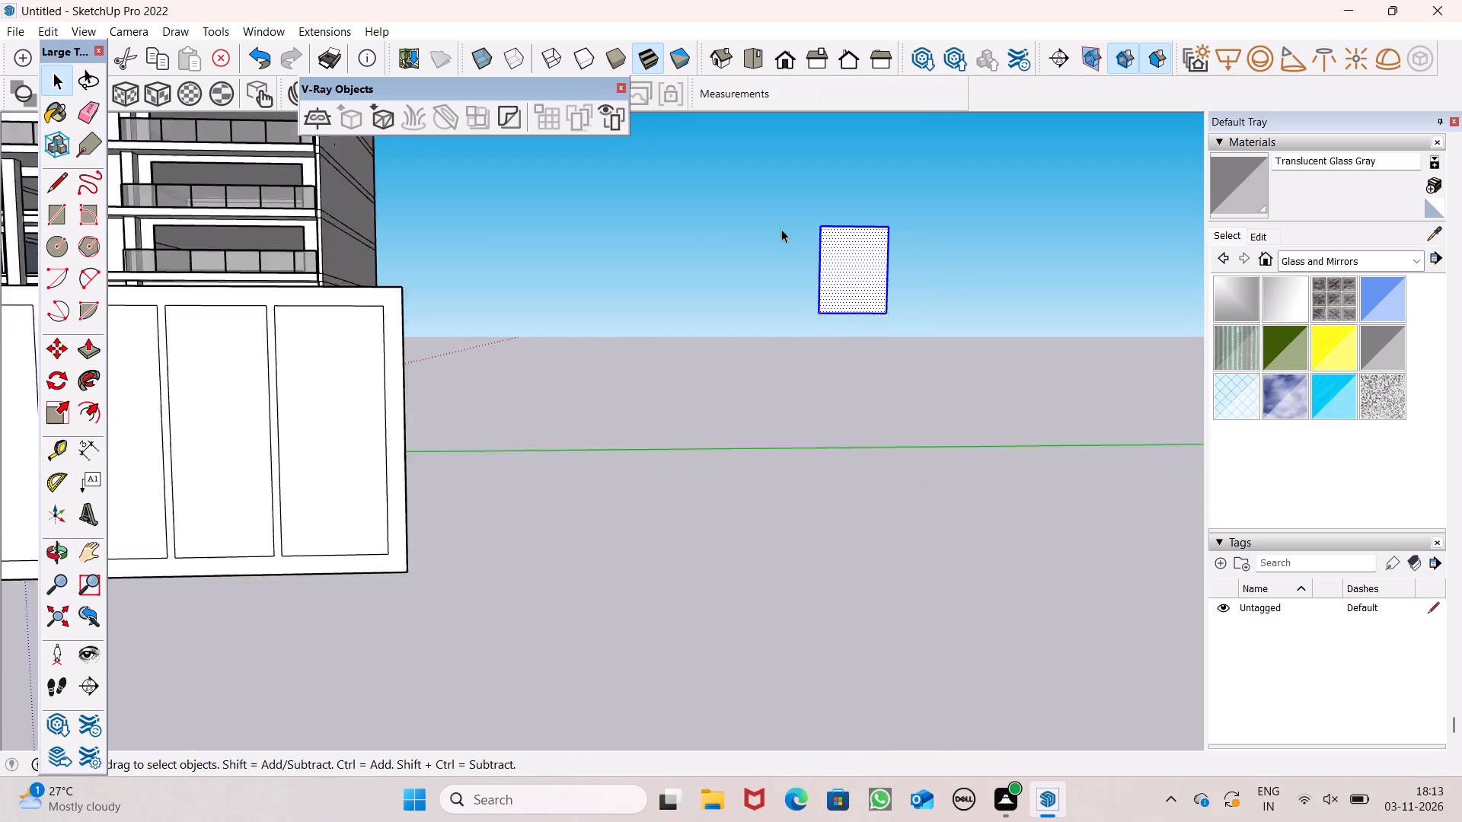
Delete the selected rectangle standing in the open space beyond the divided frame.
{"action": "scroll", "coordinate": [781, 229], "scroll_direction": "down", "scroll_amount": 8}
{"action": "middle_click_drag", "start_coordinate": [782, 290], "coordinate": [708, 343]}
{"action": "scroll", "coordinate": [710, 336], "scroll_direction": "down", "scroll_amount": 6}
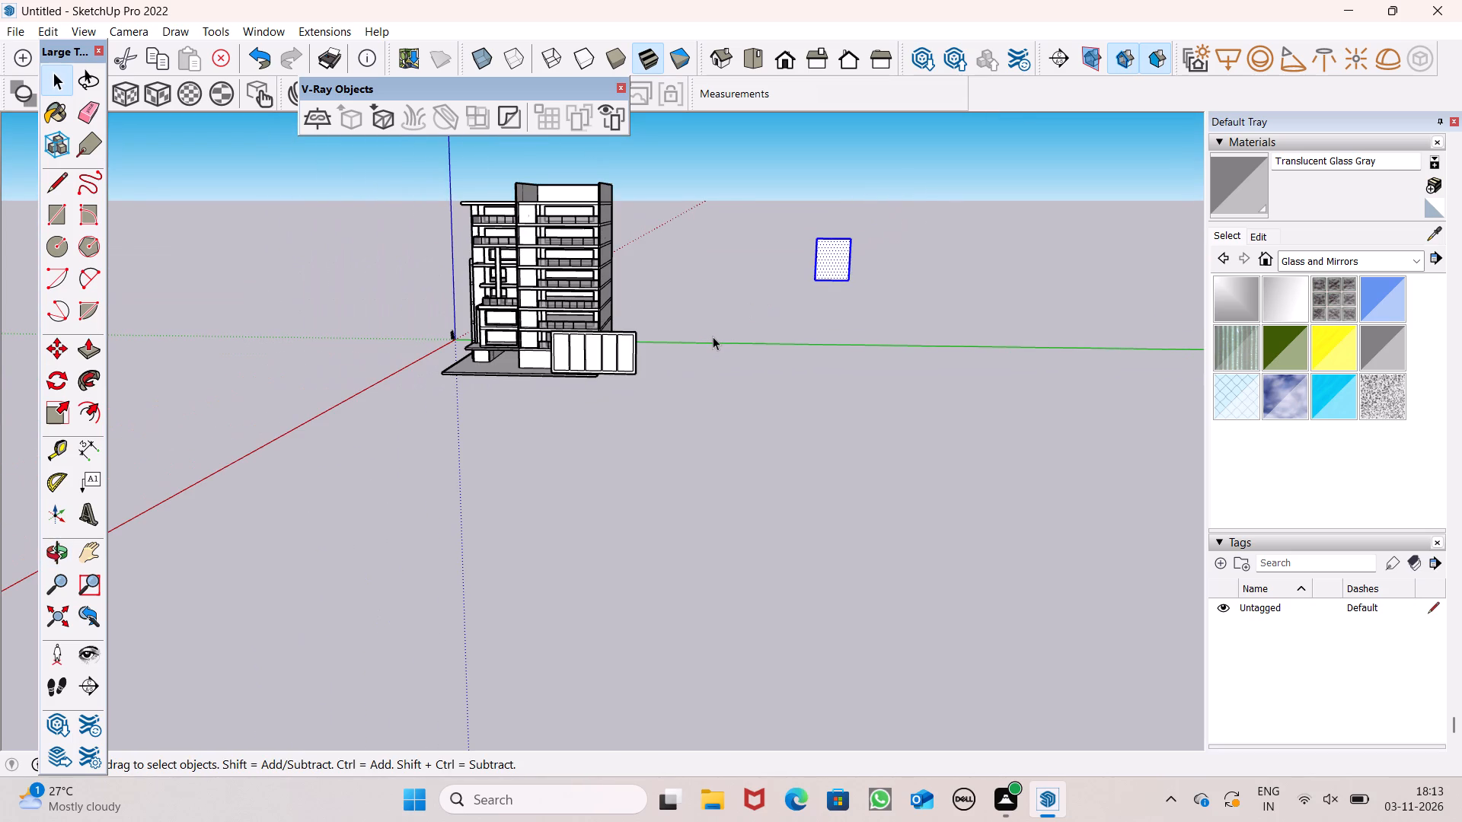
{"action": "key", "text": "Delete"}
Draw an upright rectangle about 27' 9" by 21' 8" in the open space beyond the end of the divided frame.
{"action": "scroll", "coordinate": [723, 390], "scroll_direction": "up", "scroll_amount": 4}
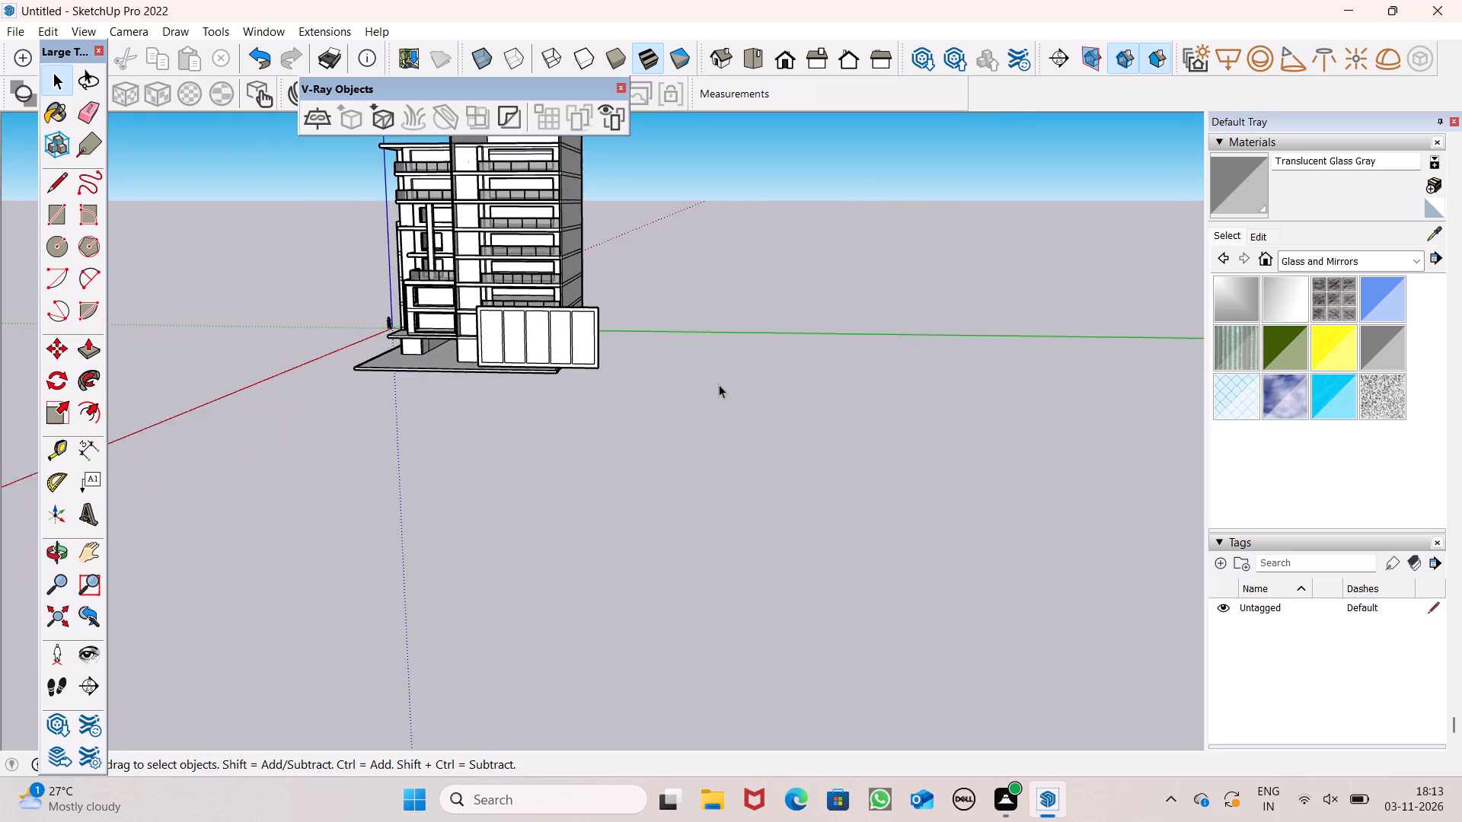
{"action": "scroll", "coordinate": [719, 384], "scroll_direction": "up", "scroll_amount": 1}
{"action": "left_click", "coordinate": [46, 222]}
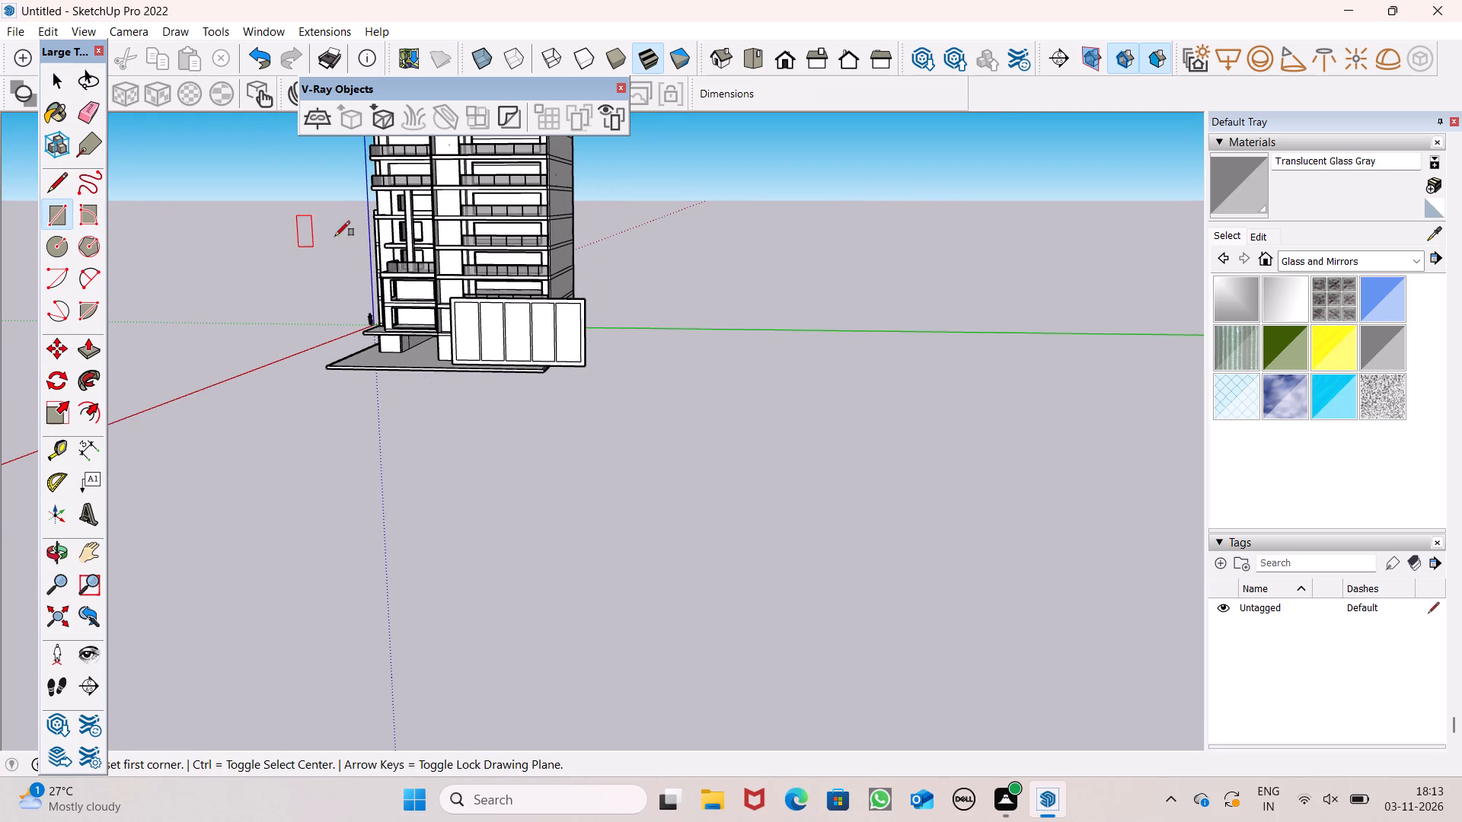
{"action": "scroll", "coordinate": [390, 240], "scroll_direction": "down", "scroll_amount": 1}
{"action": "middle_click_drag", "start_coordinate": [546, 332], "coordinate": [572, 276]}
{"action": "scroll", "coordinate": [635, 261], "scroll_direction": "up", "scroll_amount": 3}
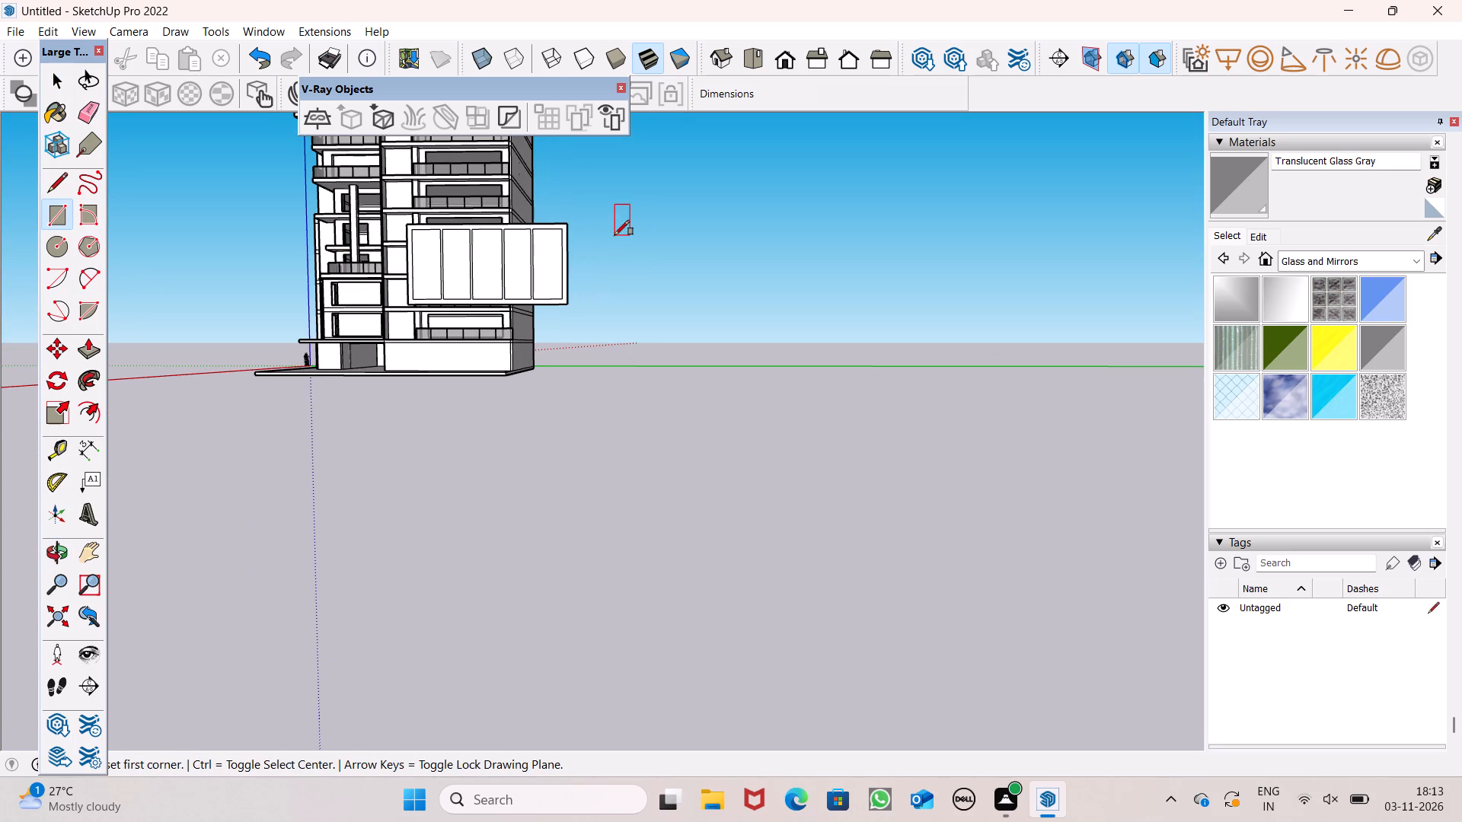
{"action": "left_click", "coordinate": [607, 224]}
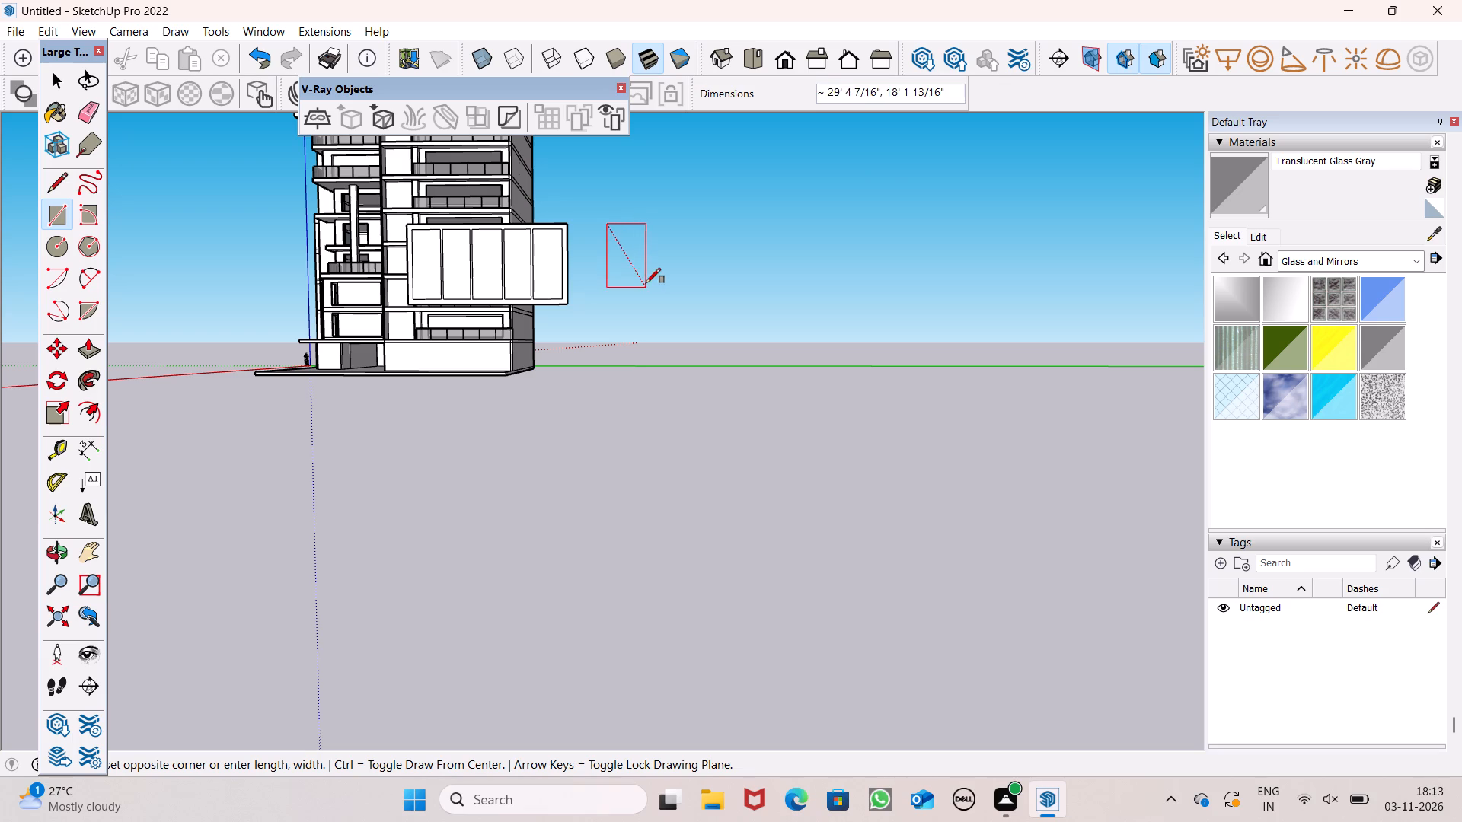
{"action": "left_click", "coordinate": [653, 284]}
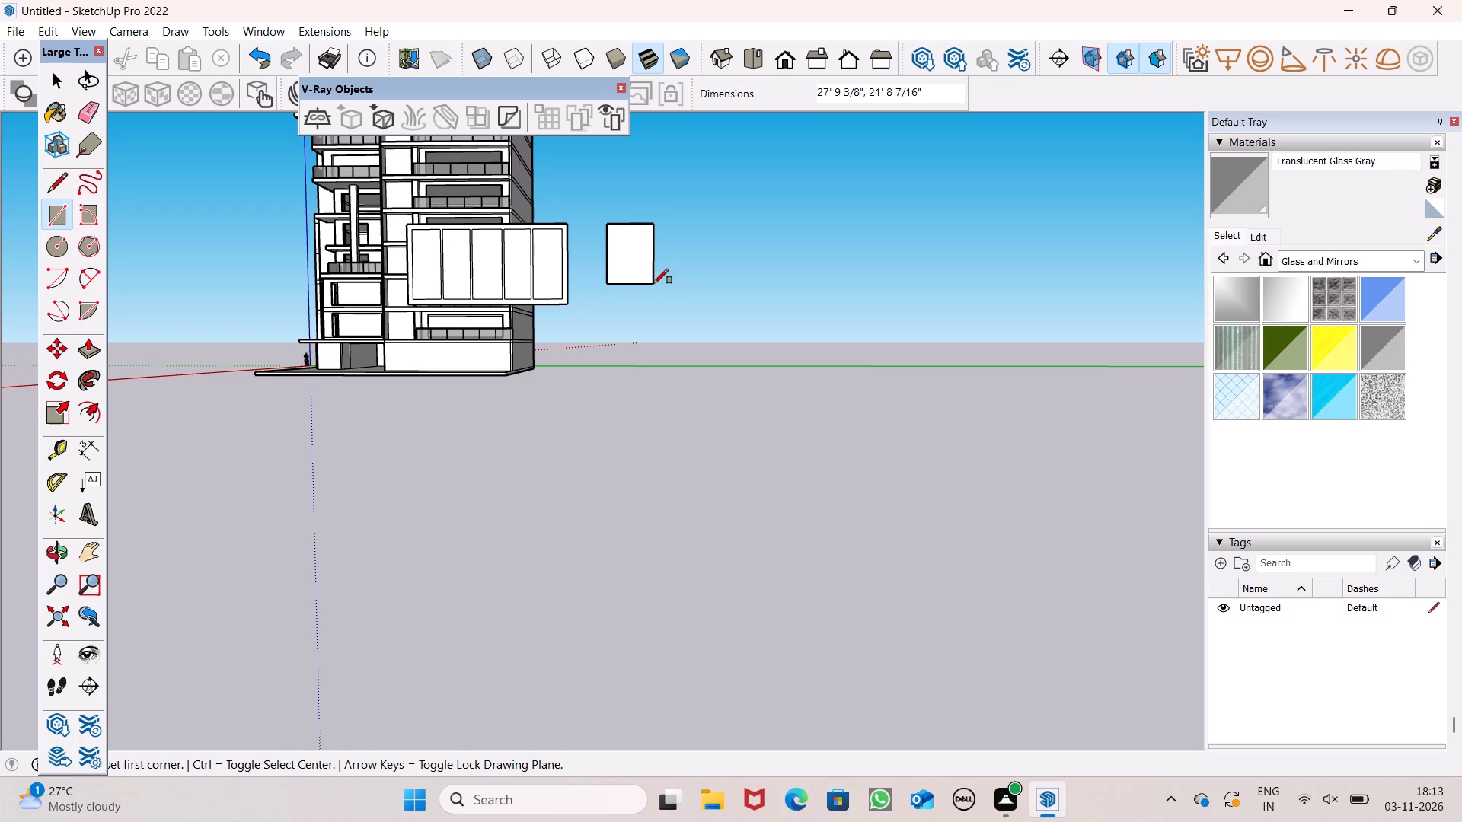
Draw a smaller upright rectangle about 12' 4" by 9' 11" beyond the one just drawn.
{"action": "scroll", "coordinate": [632, 235], "scroll_direction": "up", "scroll_amount": 2}
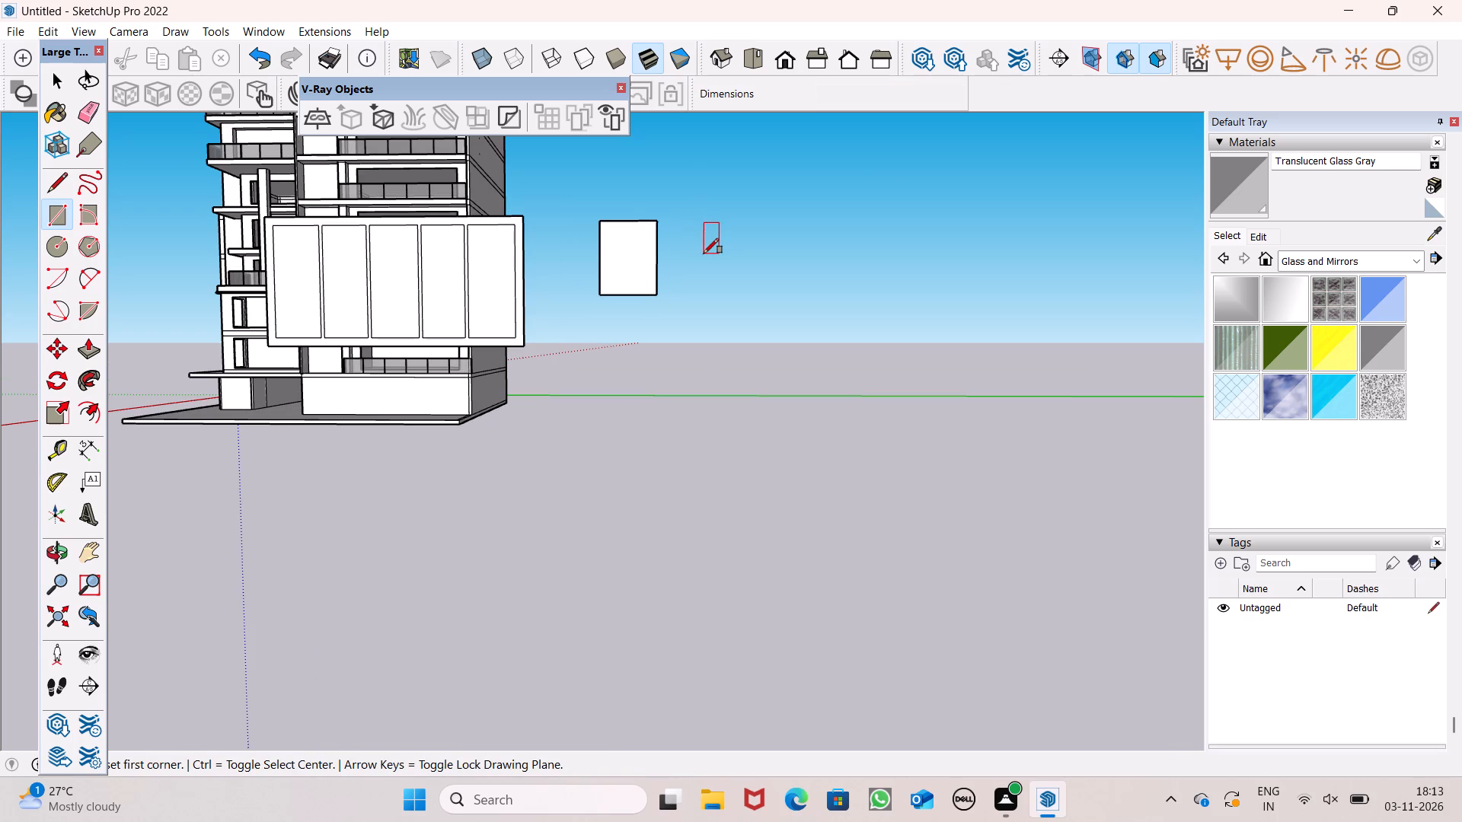
{"action": "left_click", "coordinate": [704, 253]}
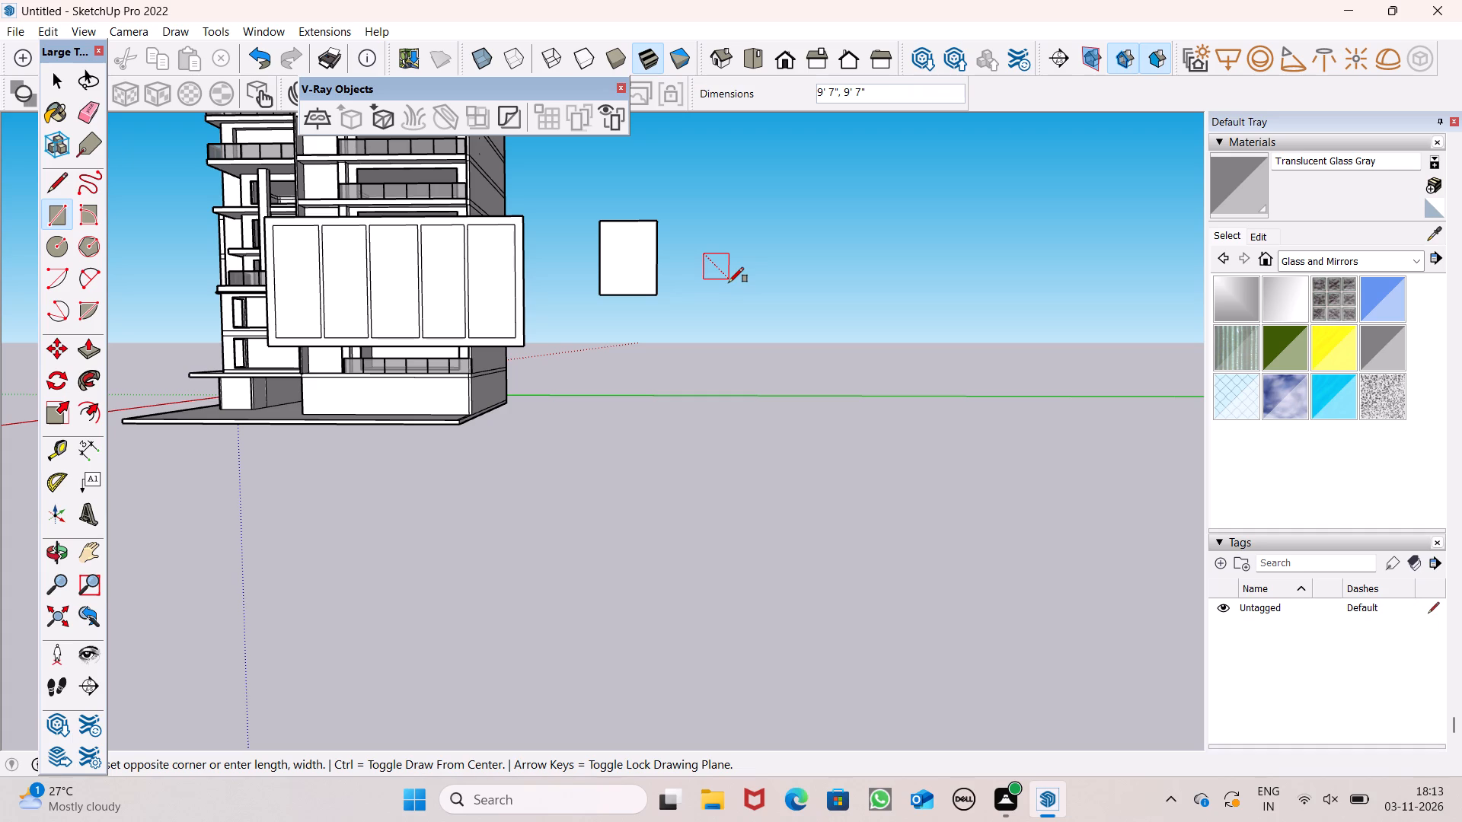
{"action": "left_click", "coordinate": [729, 286]}
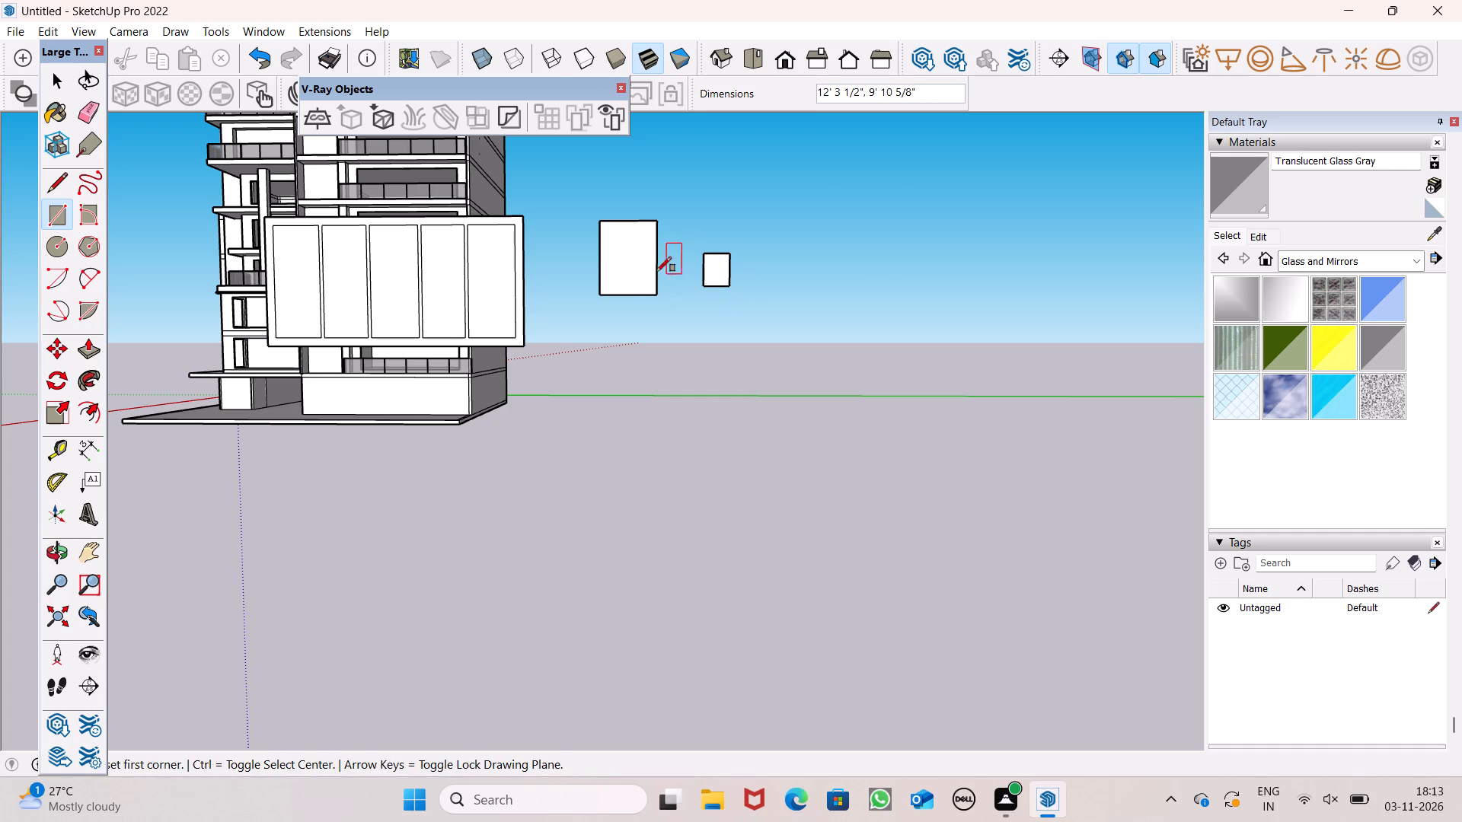
{"action": "key", "text": "space"}
Offset the outlines of both new rectangles inward to form narrow frame borders.
{"action": "middle_click_drag", "start_coordinate": [634, 301], "coordinate": [635, 338]}
{"action": "scroll", "coordinate": [634, 304], "scroll_direction": "up", "scroll_amount": 1}
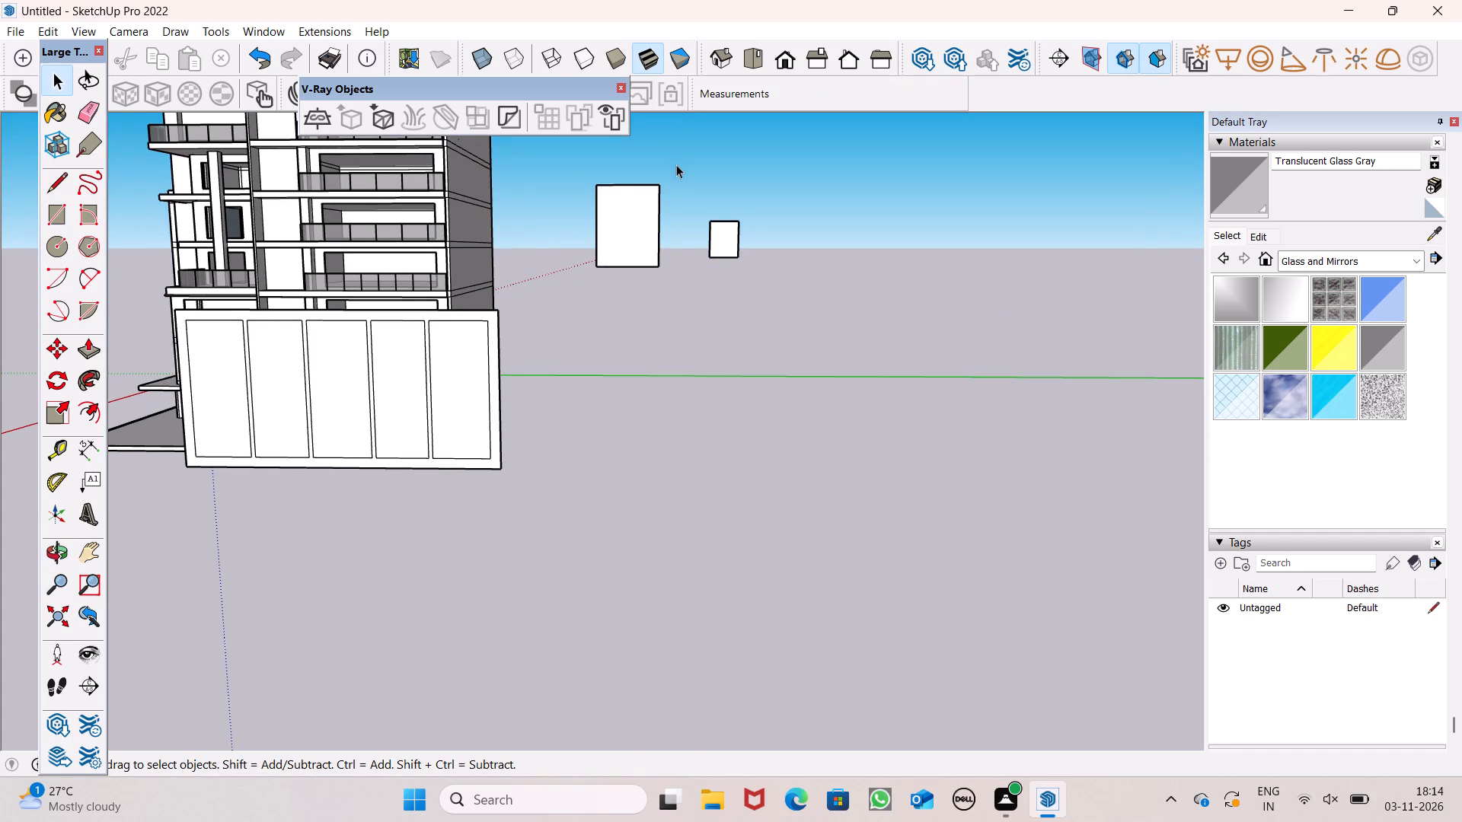
{"action": "scroll", "coordinate": [633, 153], "scroll_direction": "up", "scroll_amount": 8}
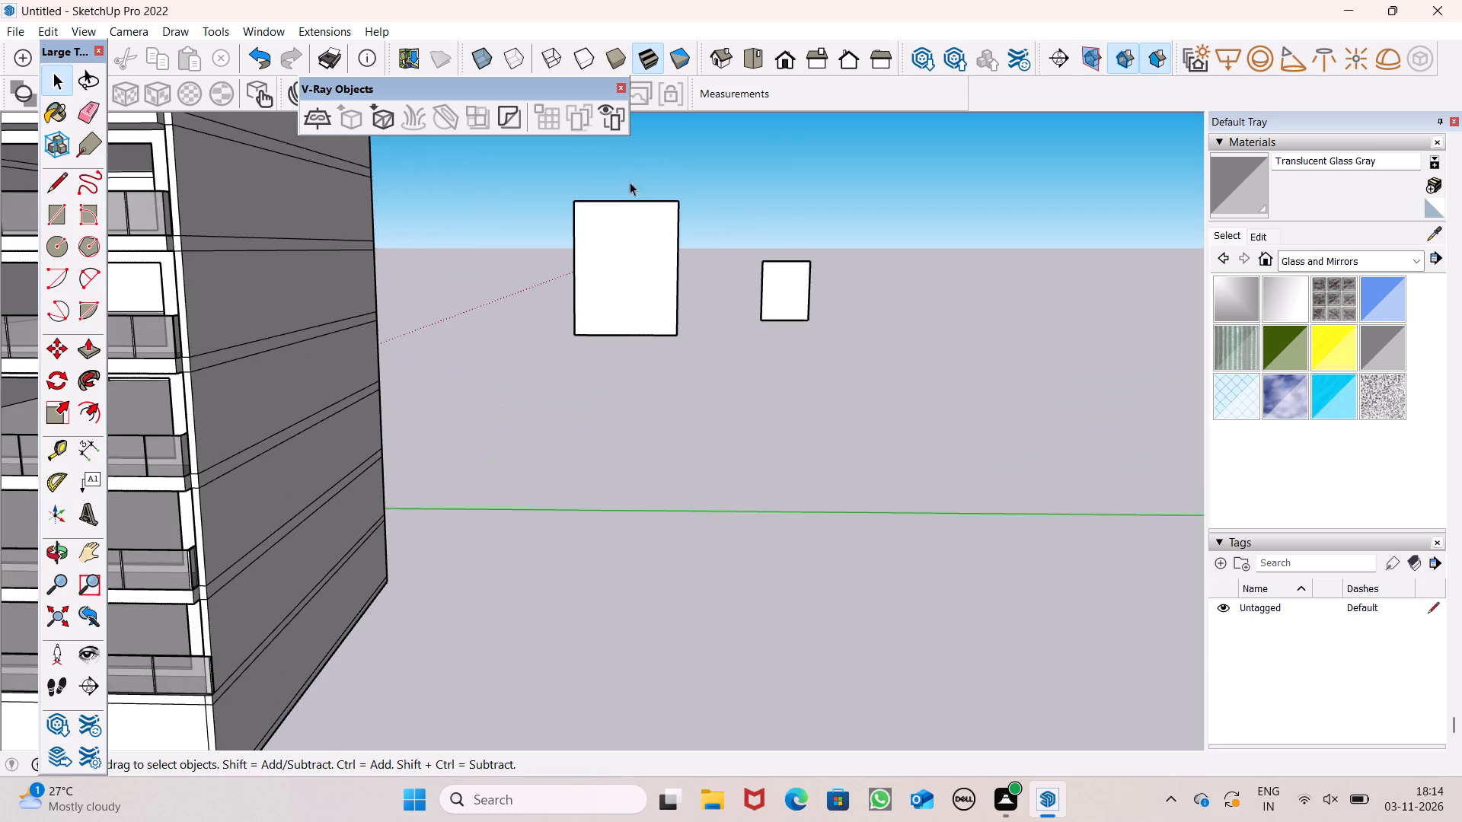
{"action": "scroll", "coordinate": [634, 198], "scroll_direction": "up", "scroll_amount": 8}
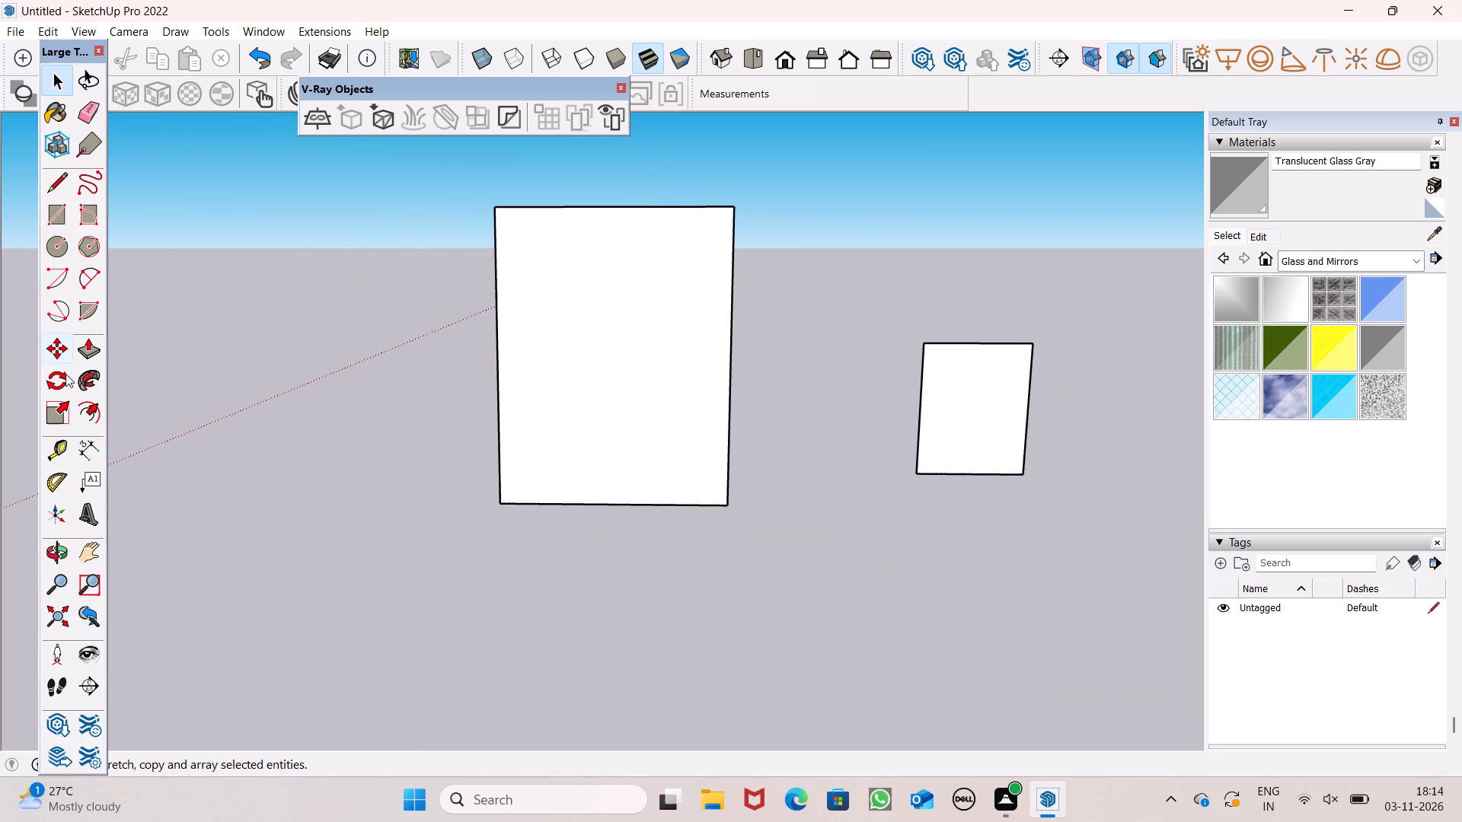
{"action": "left_click", "coordinate": [89, 410]}
{"action": "left_click", "coordinate": [573, 227]}
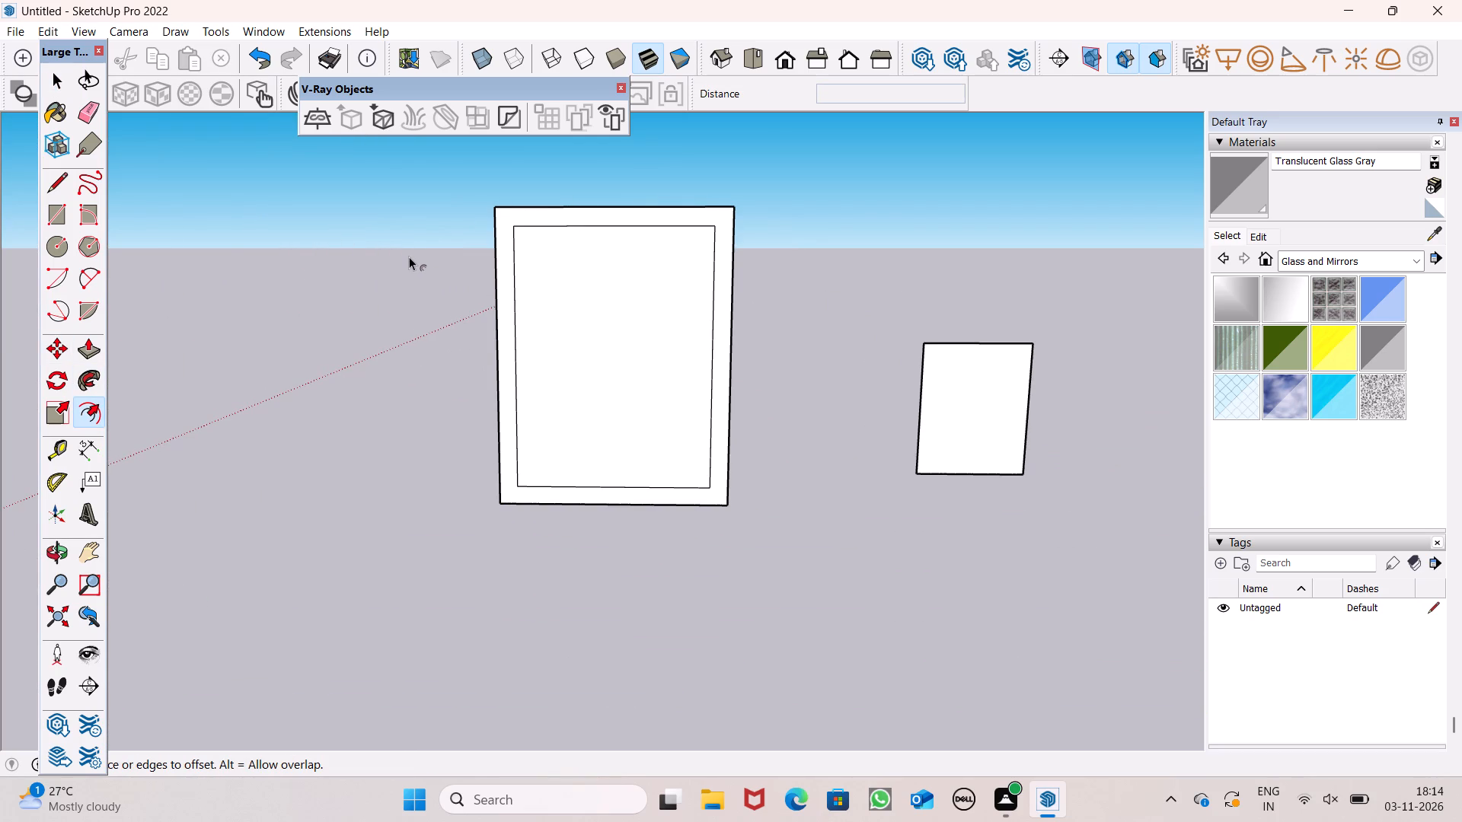
{"action": "scroll", "coordinate": [1077, 374], "scroll_direction": "up", "scroll_amount": 5}
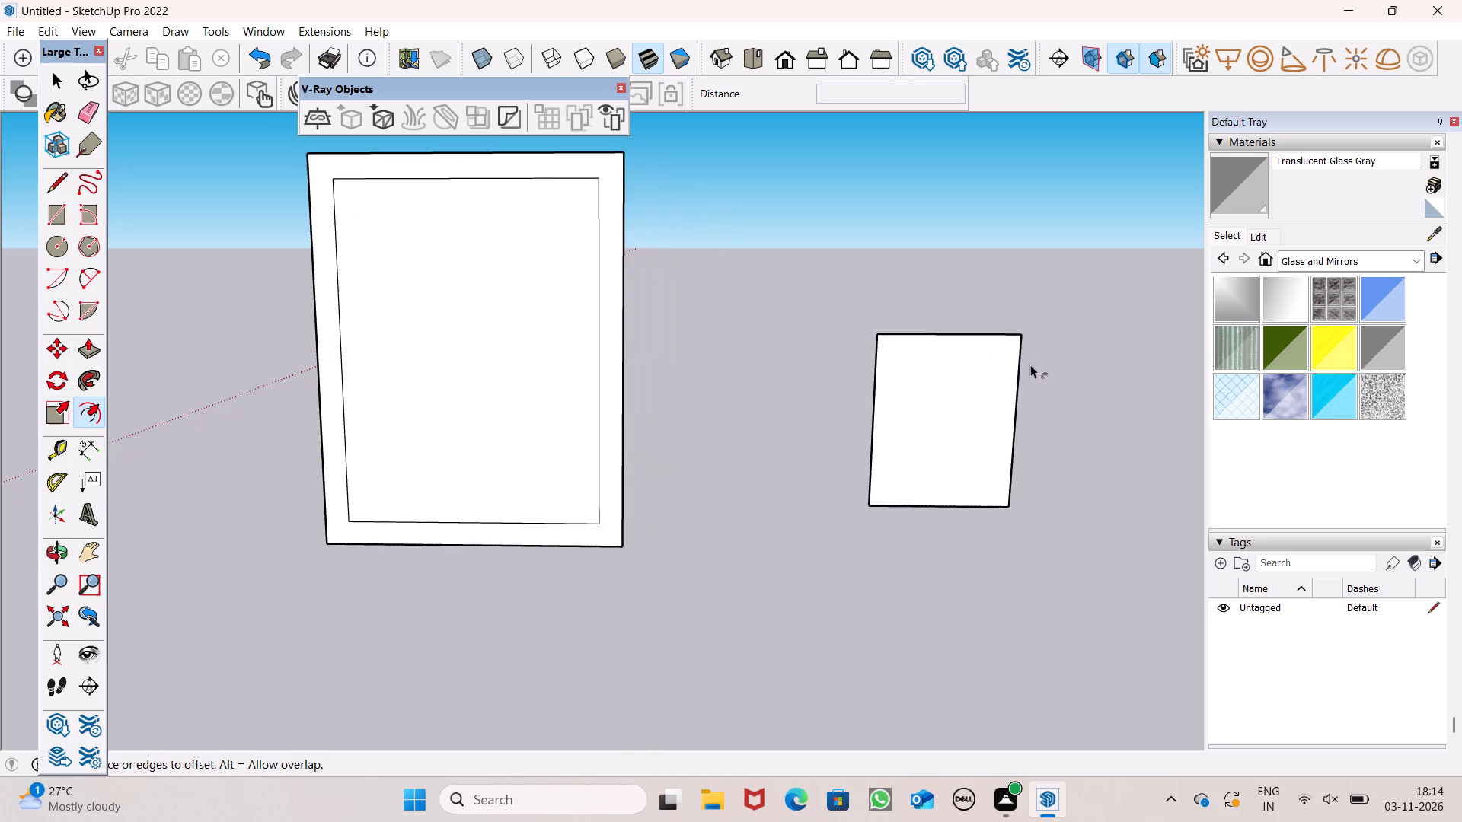
{"action": "scroll", "coordinate": [984, 346], "scroll_direction": "up", "scroll_amount": 4}
{"action": "left_click_drag", "start_coordinate": [899, 337], "coordinate": [892, 346]}
{"action": "key", "text": "space"}
{"action": "left_click", "coordinate": [785, 254]}
{"action": "scroll", "coordinate": [771, 303], "scroll_direction": "down", "scroll_amount": 7}
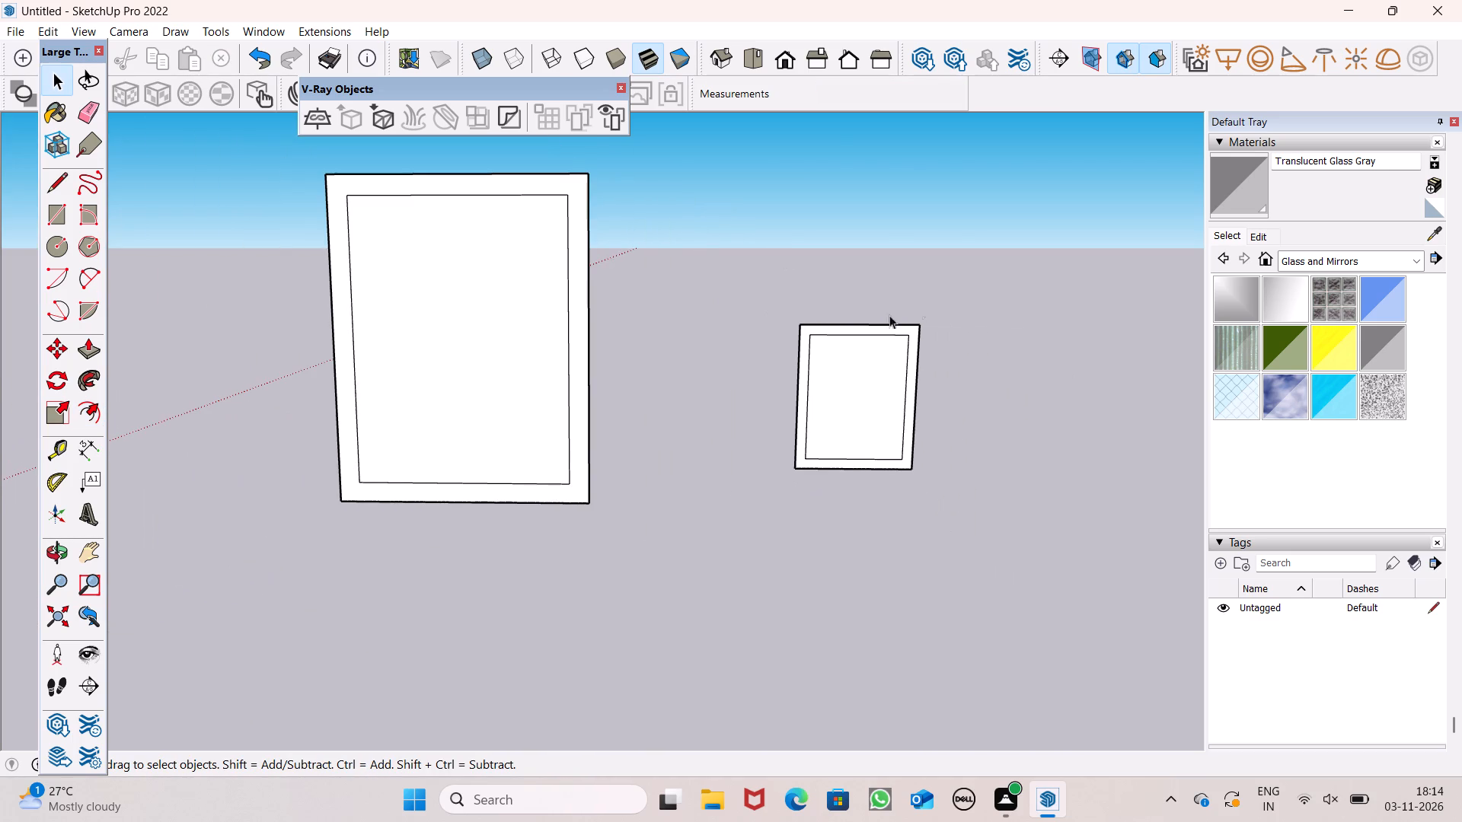
Paint the inner faces of the small and large rectangular frames with Translucent Glass Gray.
{"action": "left_click", "coordinate": [1220, 184]}
{"action": "left_click", "coordinate": [866, 414]}
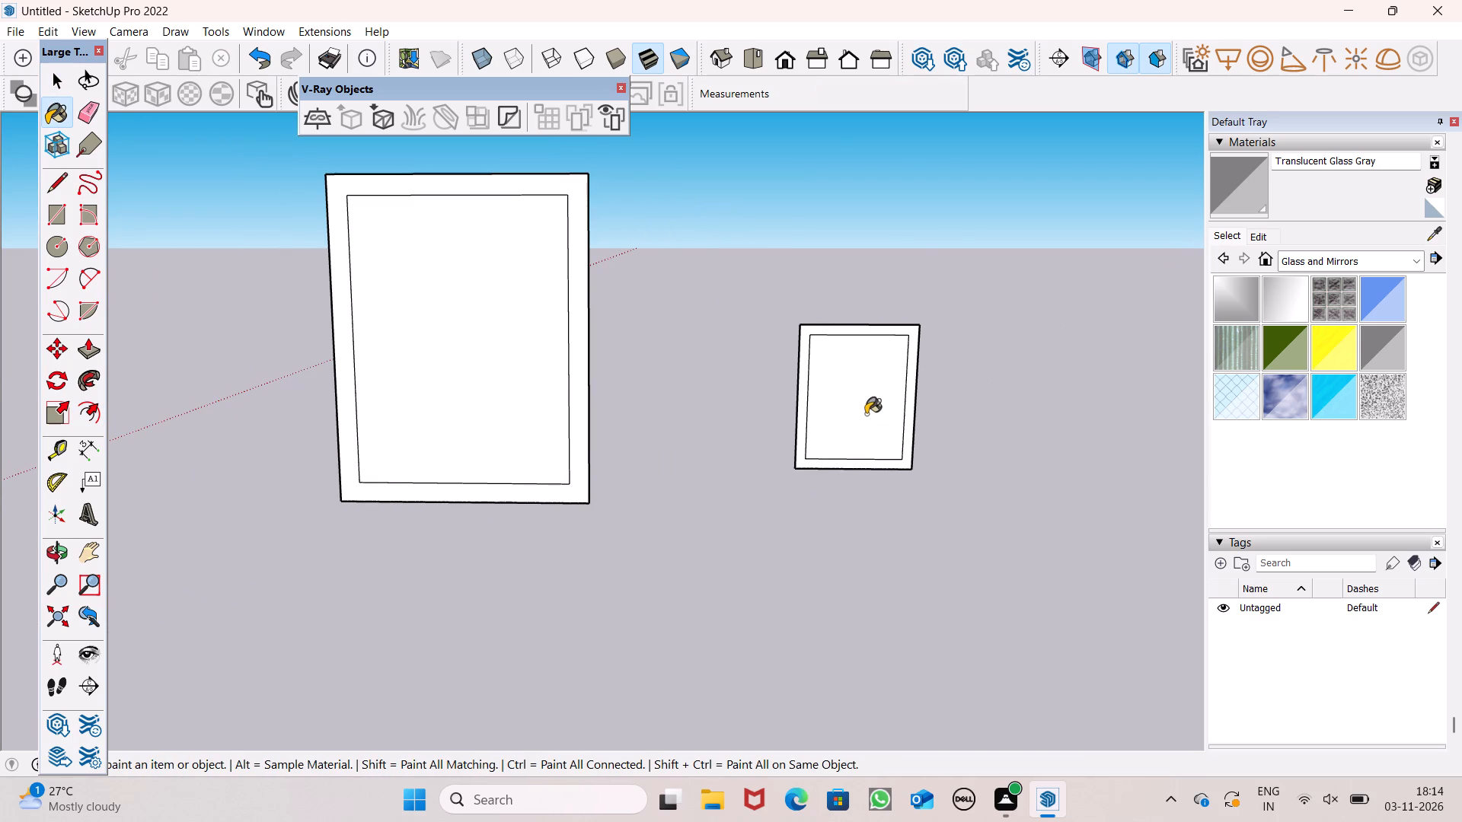
{"action": "left_click", "coordinate": [481, 320]}
{"action": "scroll", "coordinate": [825, 188], "scroll_direction": "down", "scroll_amount": 10}
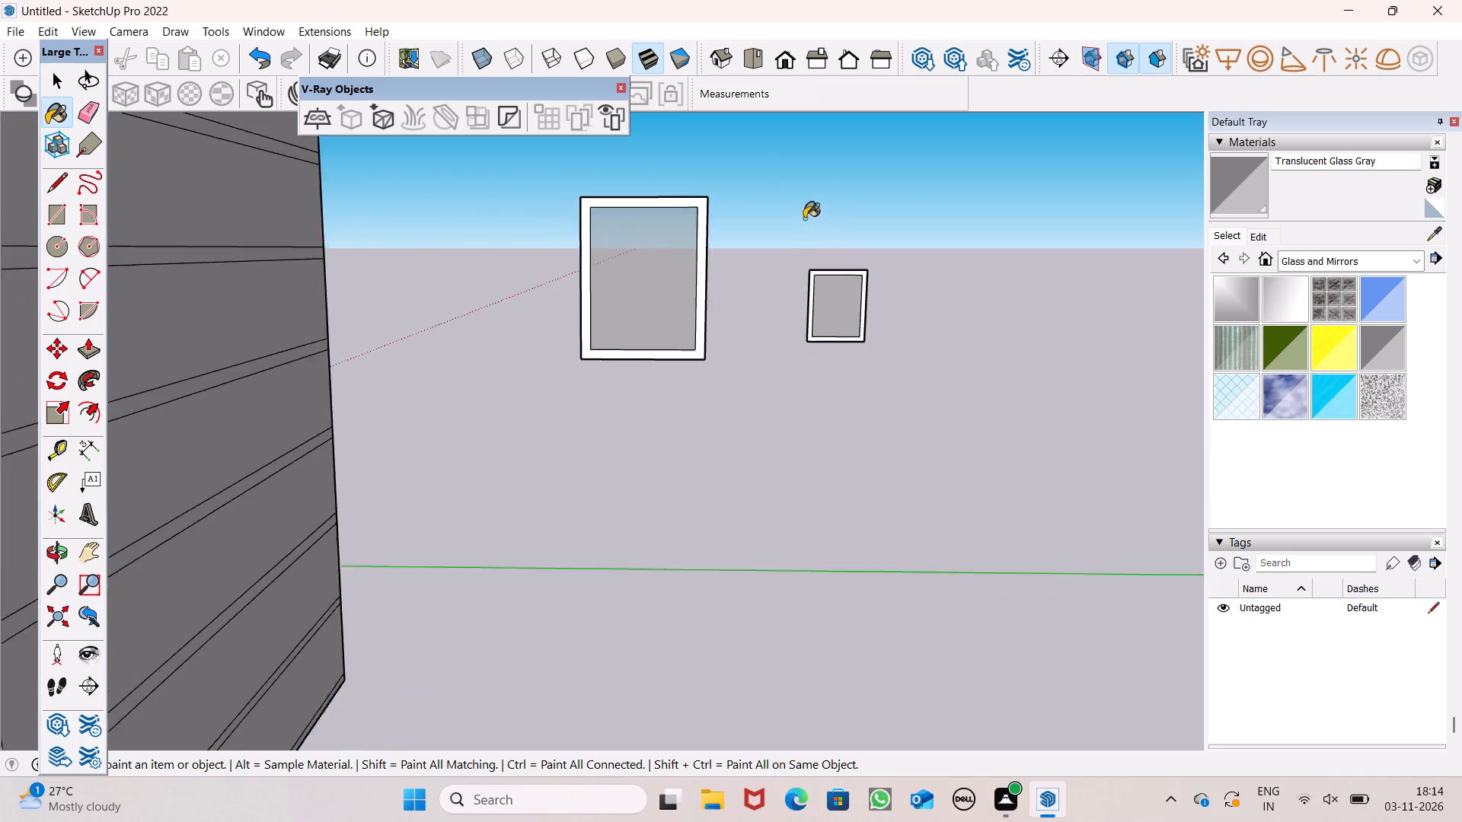
Paint the five panes of the divided frame with Translucent Glass Gray.
{"action": "scroll", "coordinate": [804, 218], "scroll_direction": "down", "scroll_amount": 12}
{"action": "scroll", "coordinate": [727, 279], "scroll_direction": "down", "scroll_amount": 4}
{"action": "scroll", "coordinate": [693, 346], "scroll_direction": "up", "scroll_amount": 6}
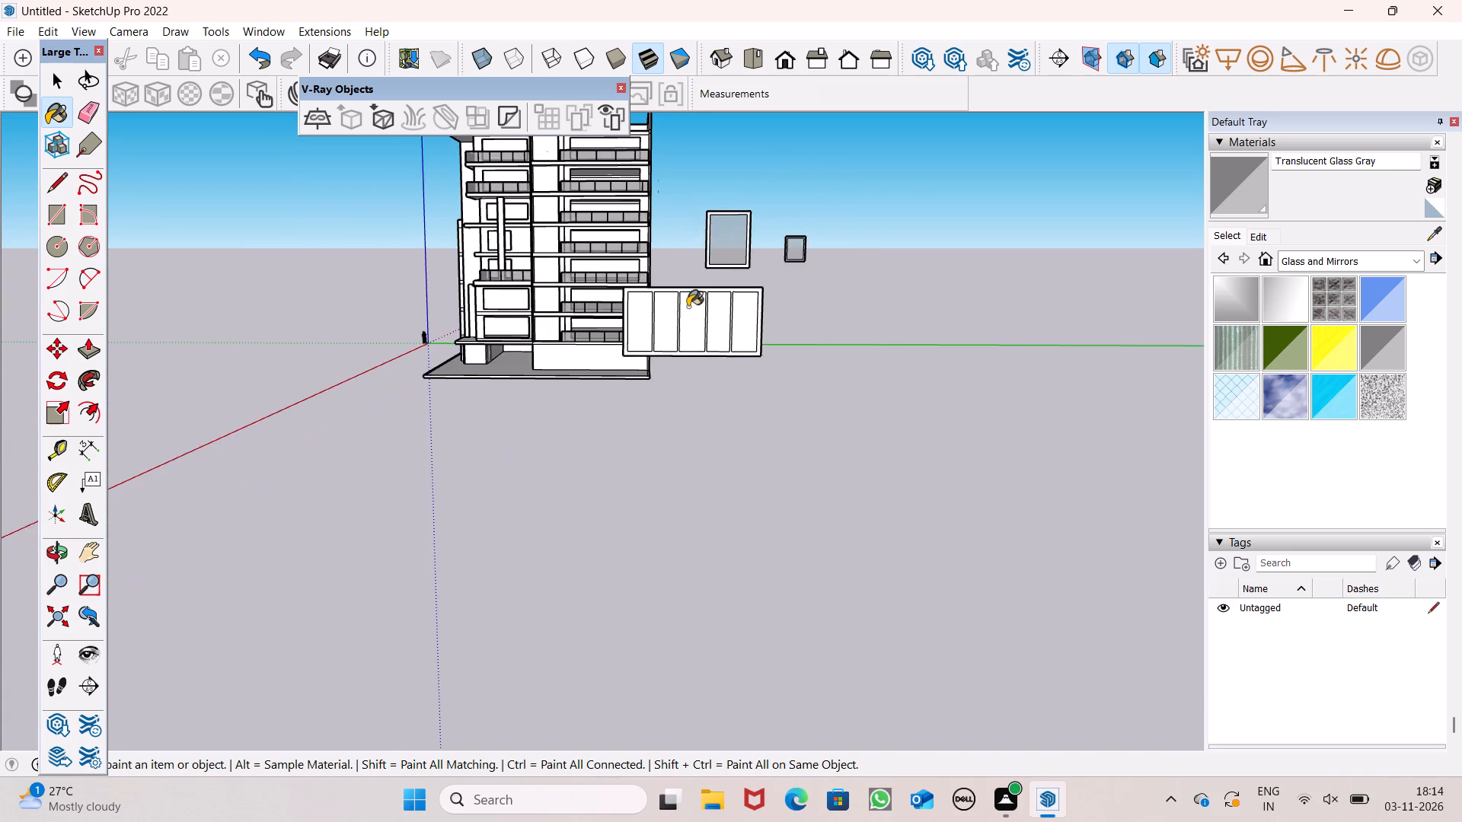
{"action": "scroll", "coordinate": [683, 325], "scroll_direction": "up", "scroll_amount": 6}
{"action": "left_click", "coordinate": [688, 314]}
{"action": "left_click", "coordinate": [654, 309]}
{"action": "left_click", "coordinate": [615, 299]}
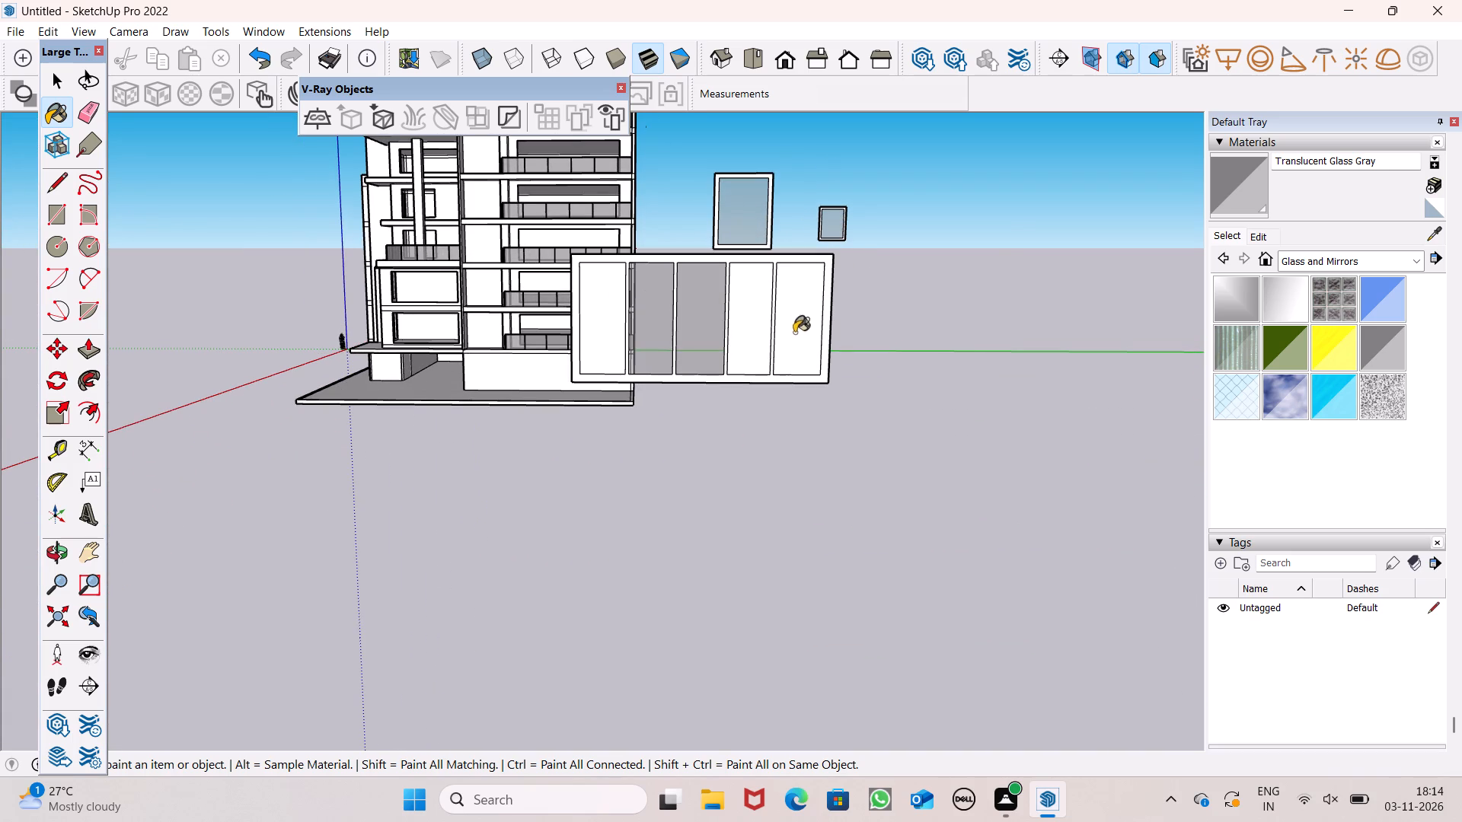
{"action": "left_click", "coordinate": [749, 323]}
{"action": "left_click", "coordinate": [784, 324]}
{"action": "scroll", "coordinate": [743, 293], "scroll_direction": "down", "scroll_amount": 4}
{"action": "key", "text": "space"}
Examine the glazed frames and the building from several angles.
{"action": "middle_click_drag", "start_coordinate": [851, 363], "coordinate": [703, 399]}
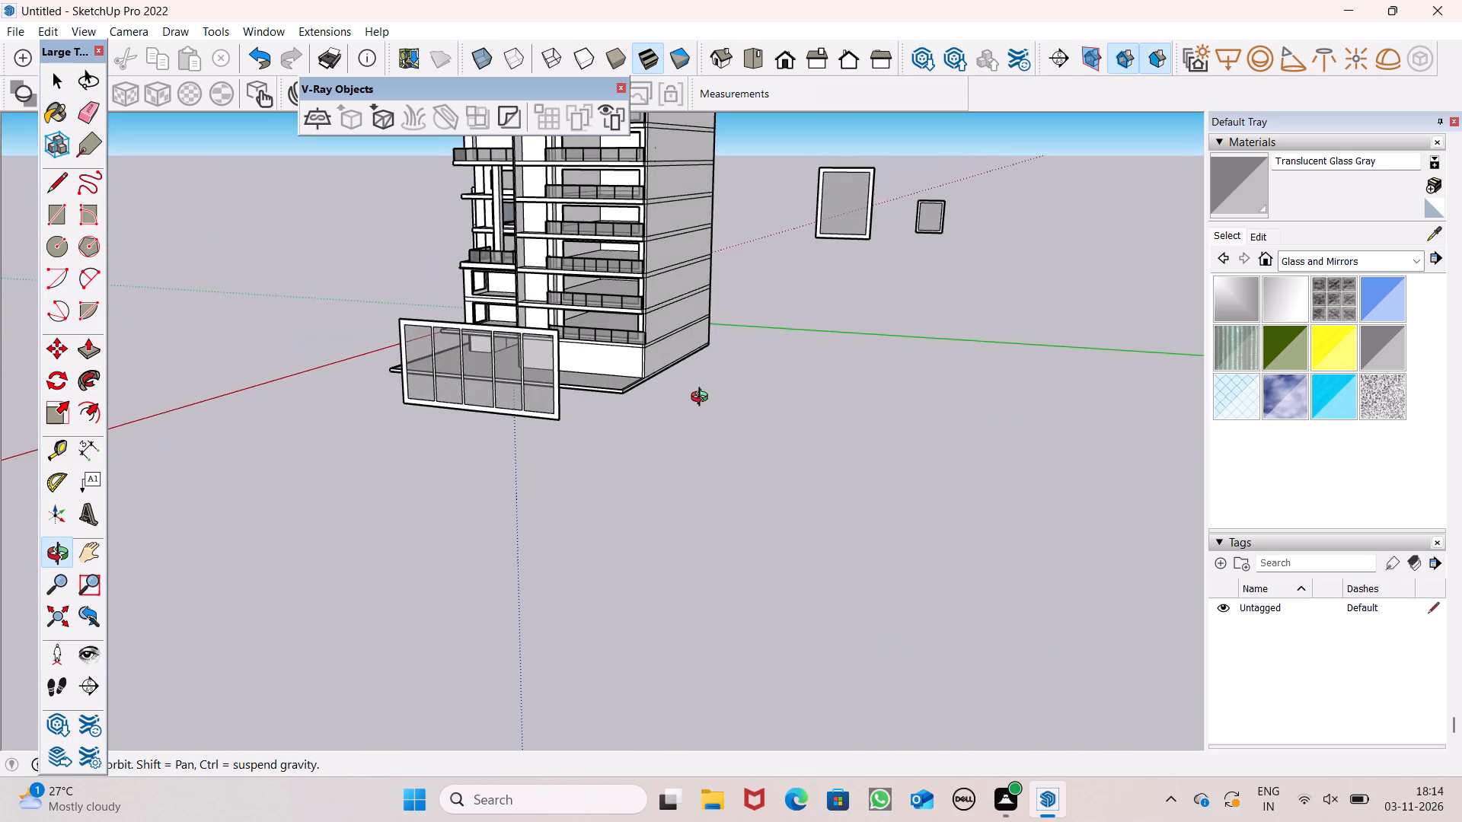
{"action": "middle_click_drag", "start_coordinate": [703, 399], "coordinate": [783, 406]}
{"action": "scroll", "coordinate": [712, 339], "scroll_direction": "down", "scroll_amount": 3}
{"action": "middle_click_drag", "start_coordinate": [723, 393], "coordinate": [651, 428]}
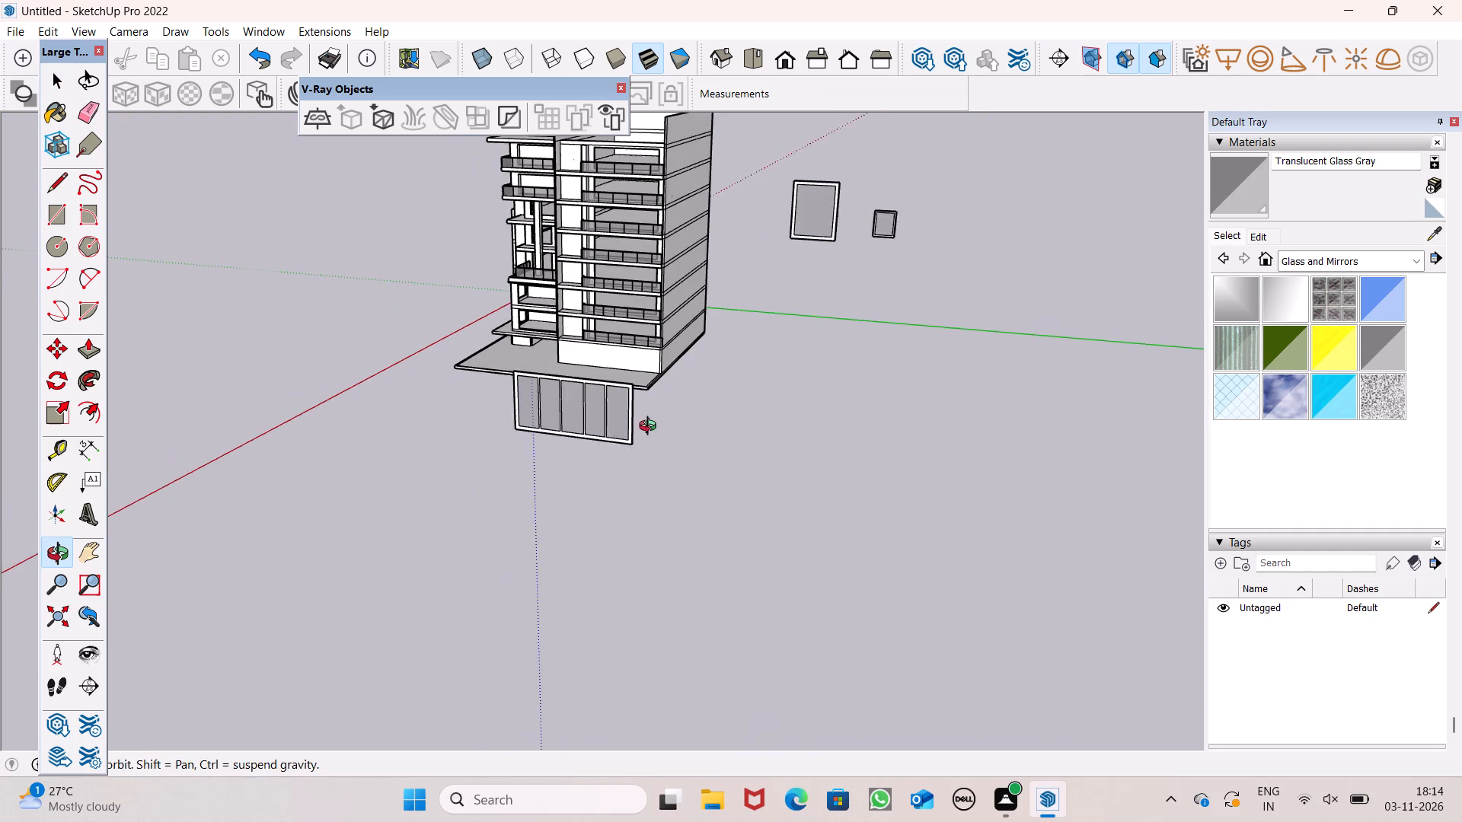
{"action": "middle_click_drag", "start_coordinate": [651, 428], "coordinate": [650, 428]}
{"action": "scroll", "coordinate": [671, 368], "scroll_direction": "up", "scroll_amount": 4}
{"action": "scroll", "coordinate": [668, 354], "scroll_direction": "down", "scroll_amount": 1}
{"action": "middle_click_drag", "start_coordinate": [801, 437], "coordinate": [669, 432]}
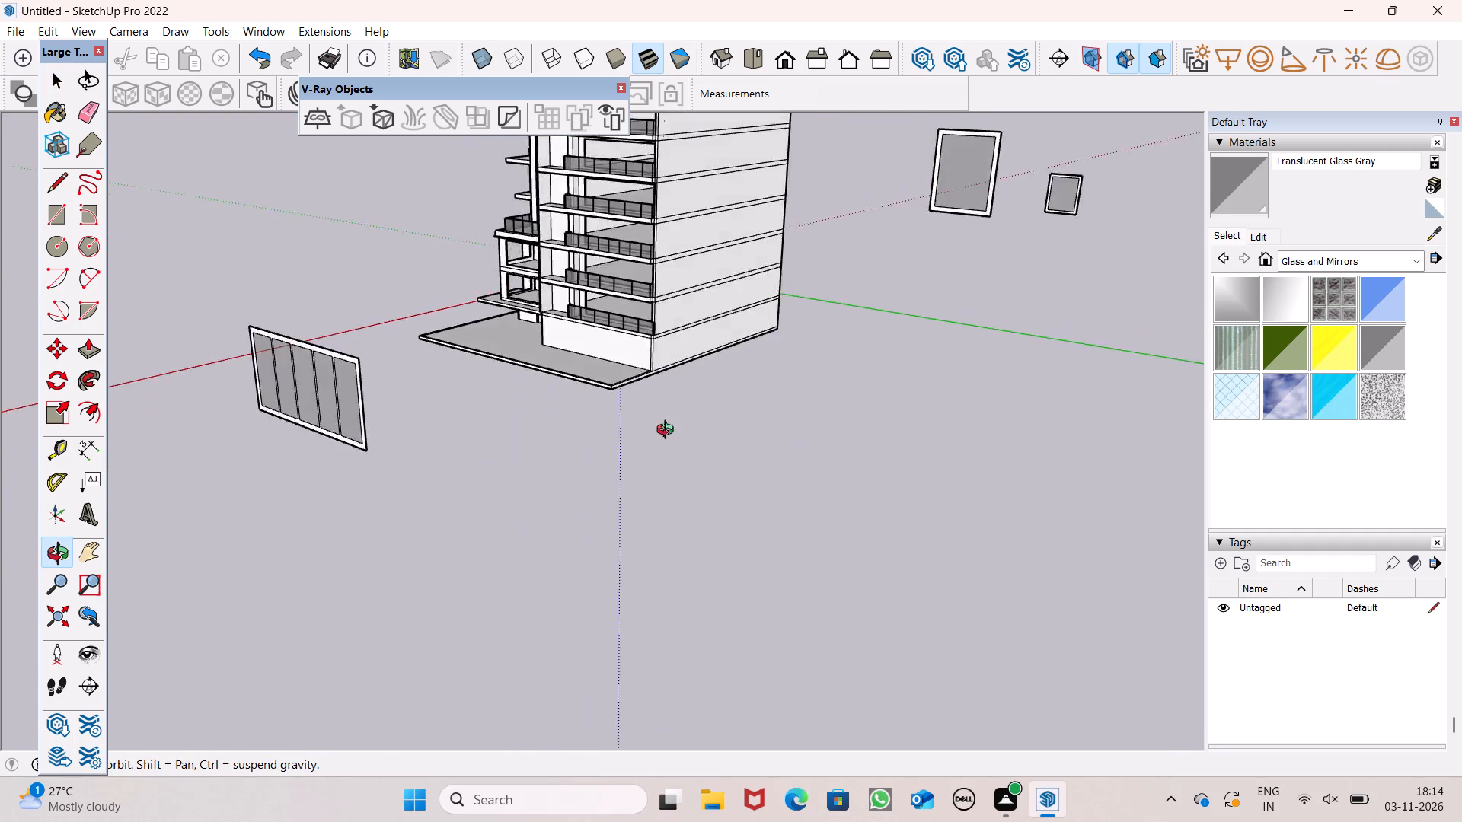
{"action": "middle_click_drag", "start_coordinate": [669, 432], "coordinate": [875, 477]}
{"action": "scroll", "coordinate": [869, 447], "scroll_direction": "down", "scroll_amount": 2}
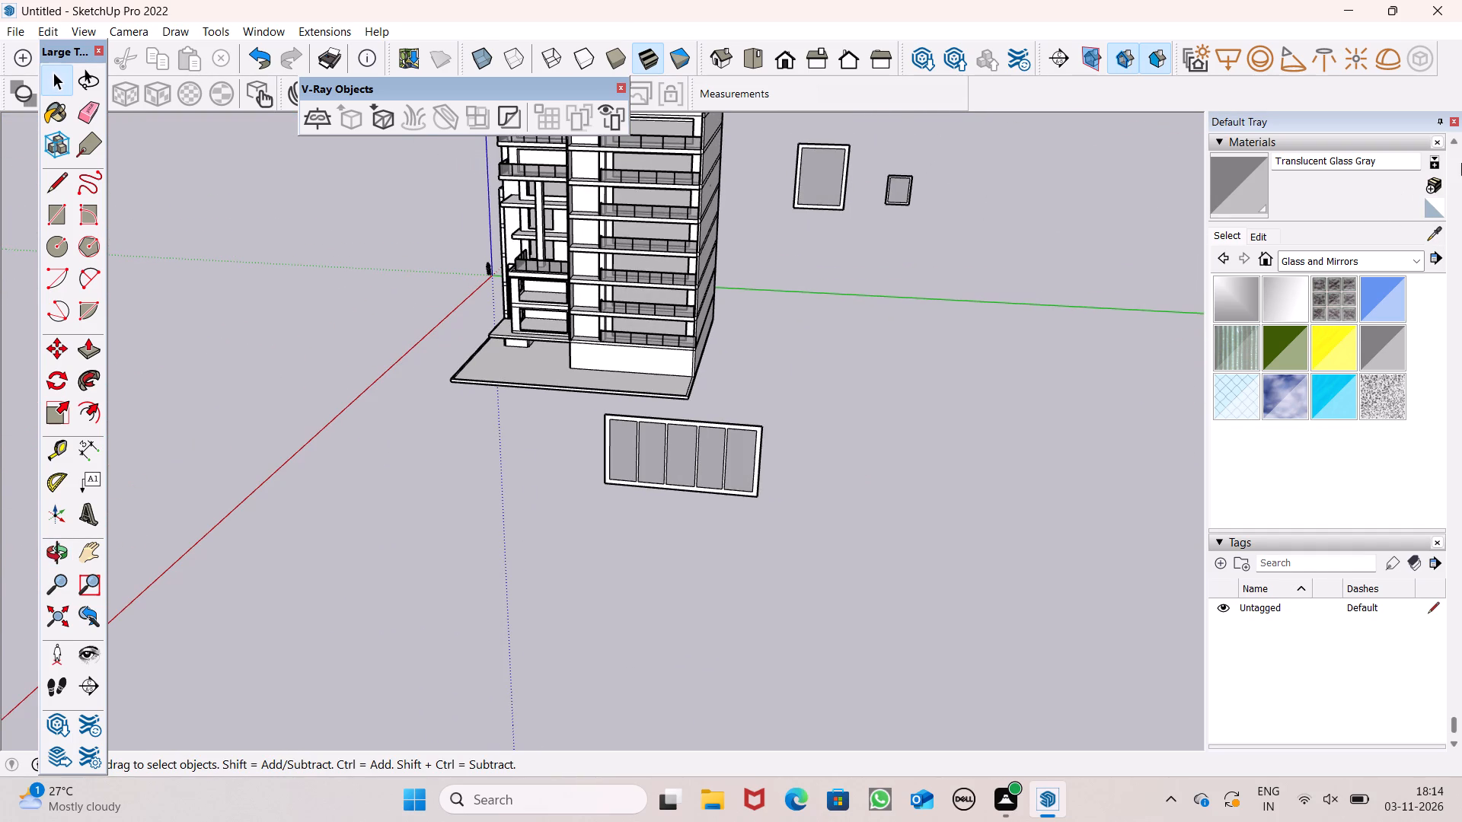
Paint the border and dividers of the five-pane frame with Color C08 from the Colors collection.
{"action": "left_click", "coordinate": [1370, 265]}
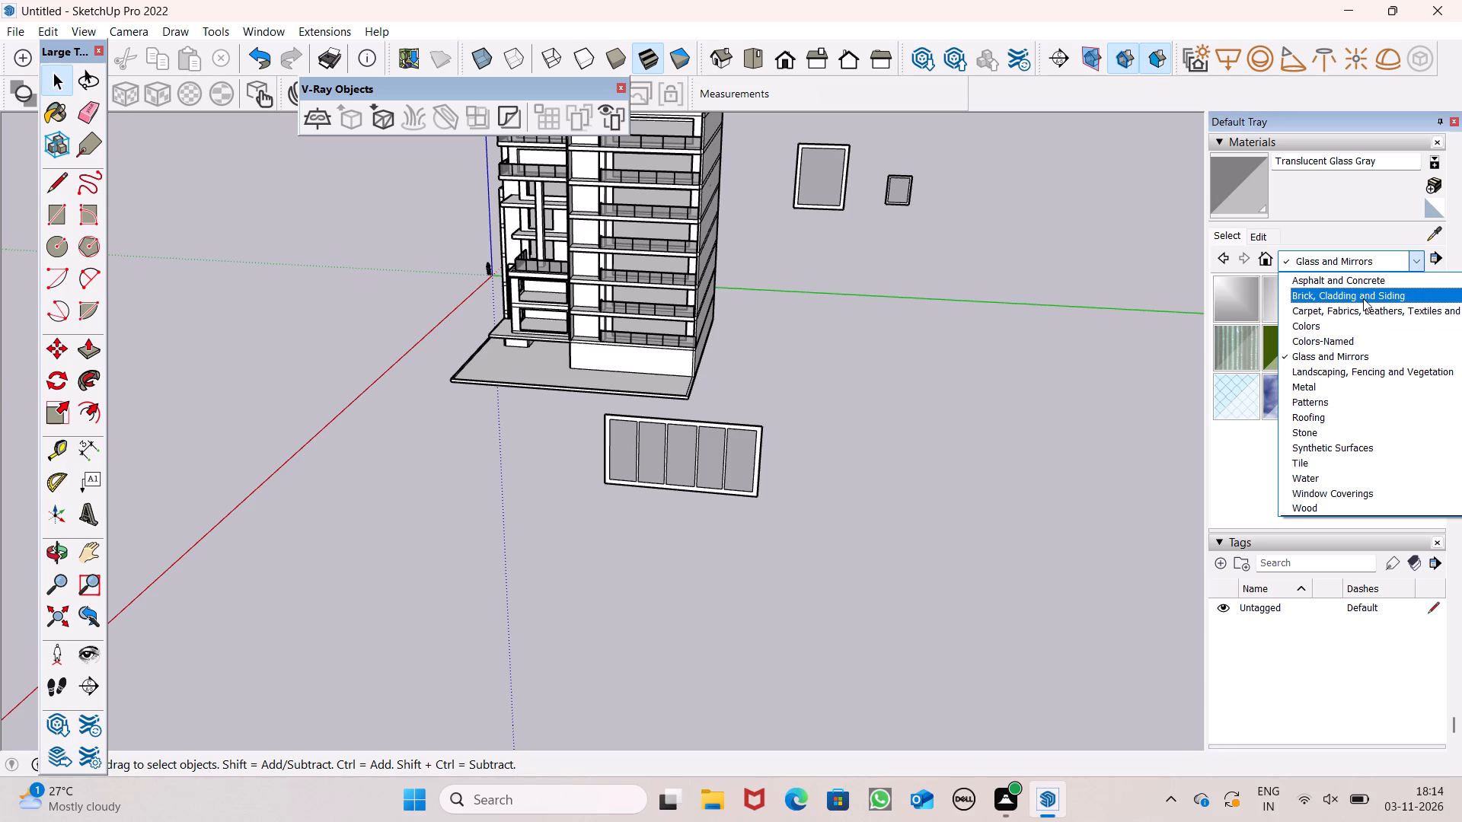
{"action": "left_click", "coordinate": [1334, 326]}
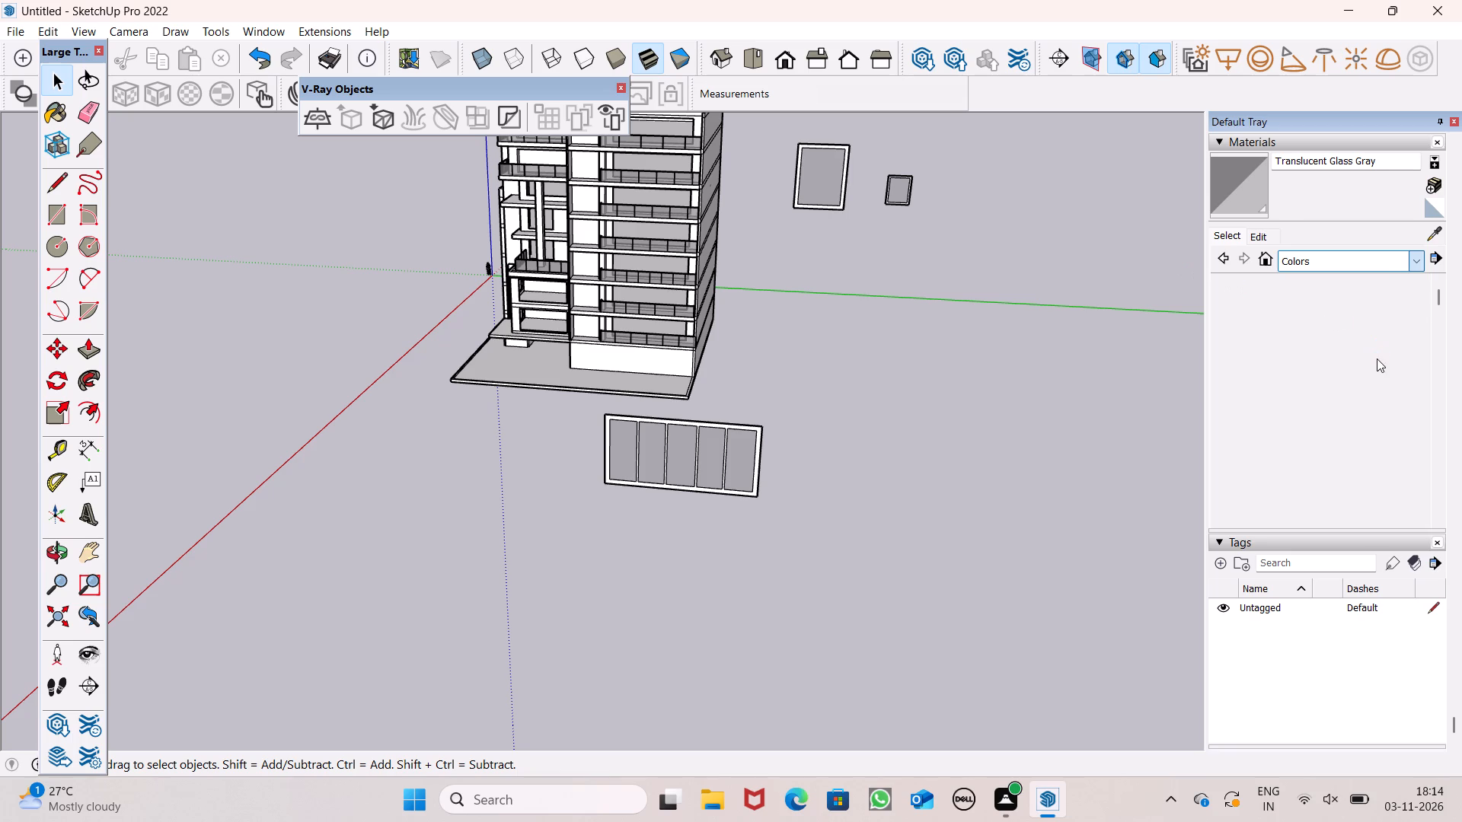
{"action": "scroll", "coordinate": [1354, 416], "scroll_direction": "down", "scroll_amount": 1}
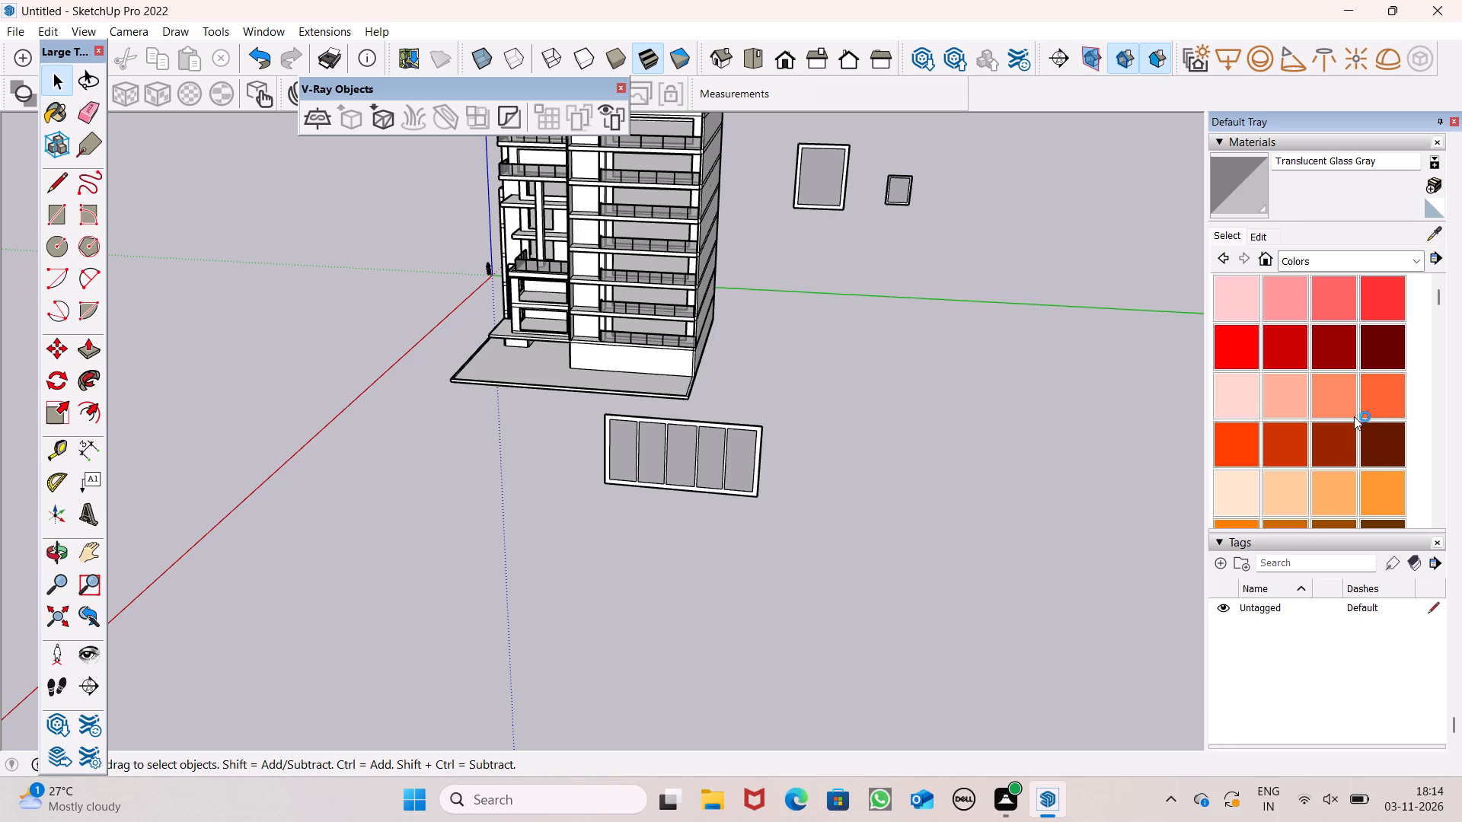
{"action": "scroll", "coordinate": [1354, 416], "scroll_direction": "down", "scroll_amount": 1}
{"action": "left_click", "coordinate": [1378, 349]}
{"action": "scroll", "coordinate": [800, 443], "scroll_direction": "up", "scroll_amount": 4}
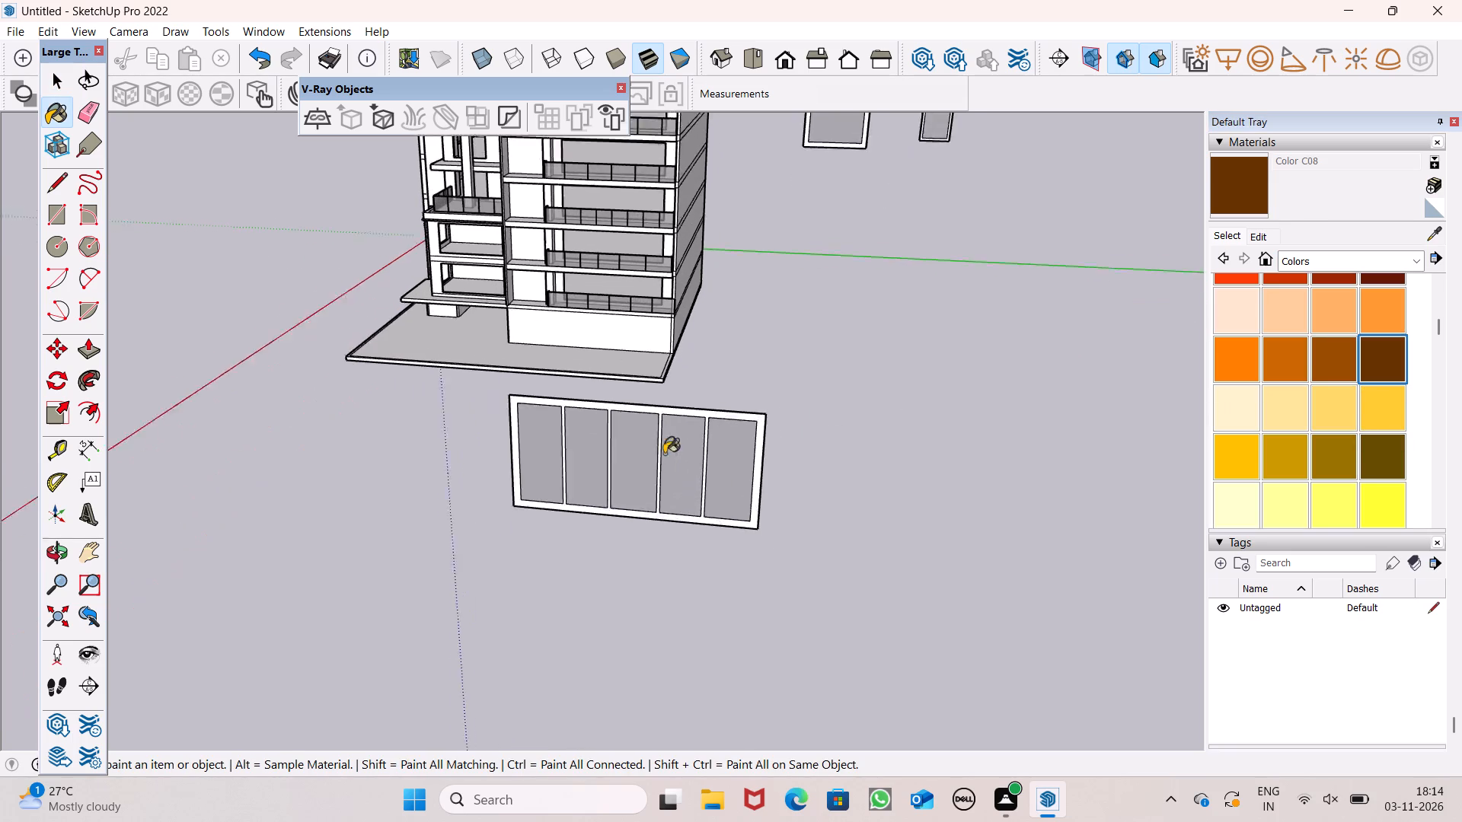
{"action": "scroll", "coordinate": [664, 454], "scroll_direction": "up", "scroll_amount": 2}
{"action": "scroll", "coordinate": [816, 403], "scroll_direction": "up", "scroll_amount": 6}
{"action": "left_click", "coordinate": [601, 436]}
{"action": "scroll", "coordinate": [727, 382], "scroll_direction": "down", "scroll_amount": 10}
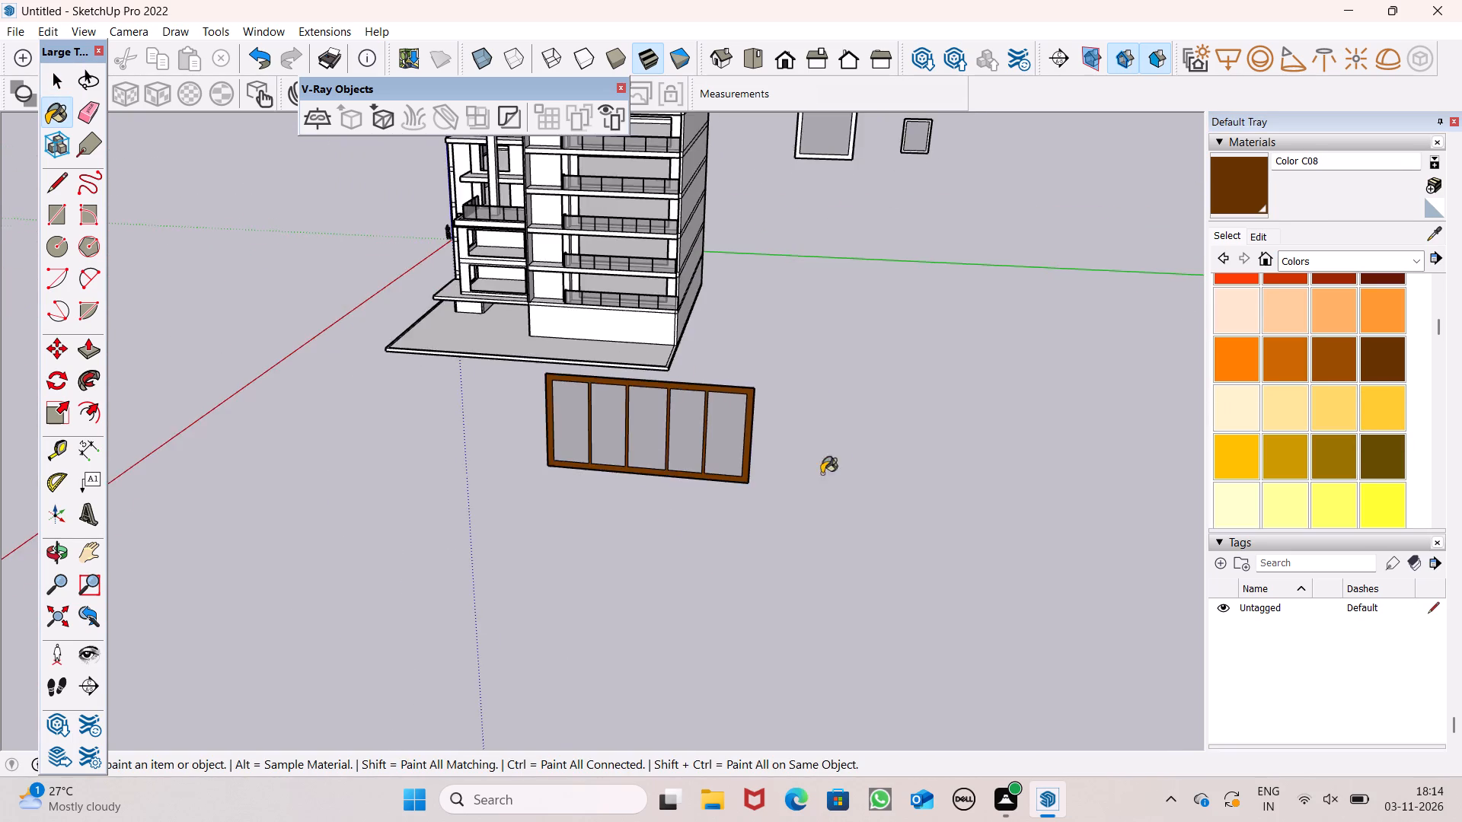
Paint the border and dividers of the five-pane frame with Color B08, on both the back and front sides.
{"action": "middle_click_drag", "start_coordinate": [758, 502], "coordinate": [157, 472]}
{"action": "scroll", "coordinate": [162, 479], "scroll_direction": "up", "scroll_amount": 1}
{"action": "scroll", "coordinate": [174, 304], "scroll_direction": "up", "scroll_amount": 7}
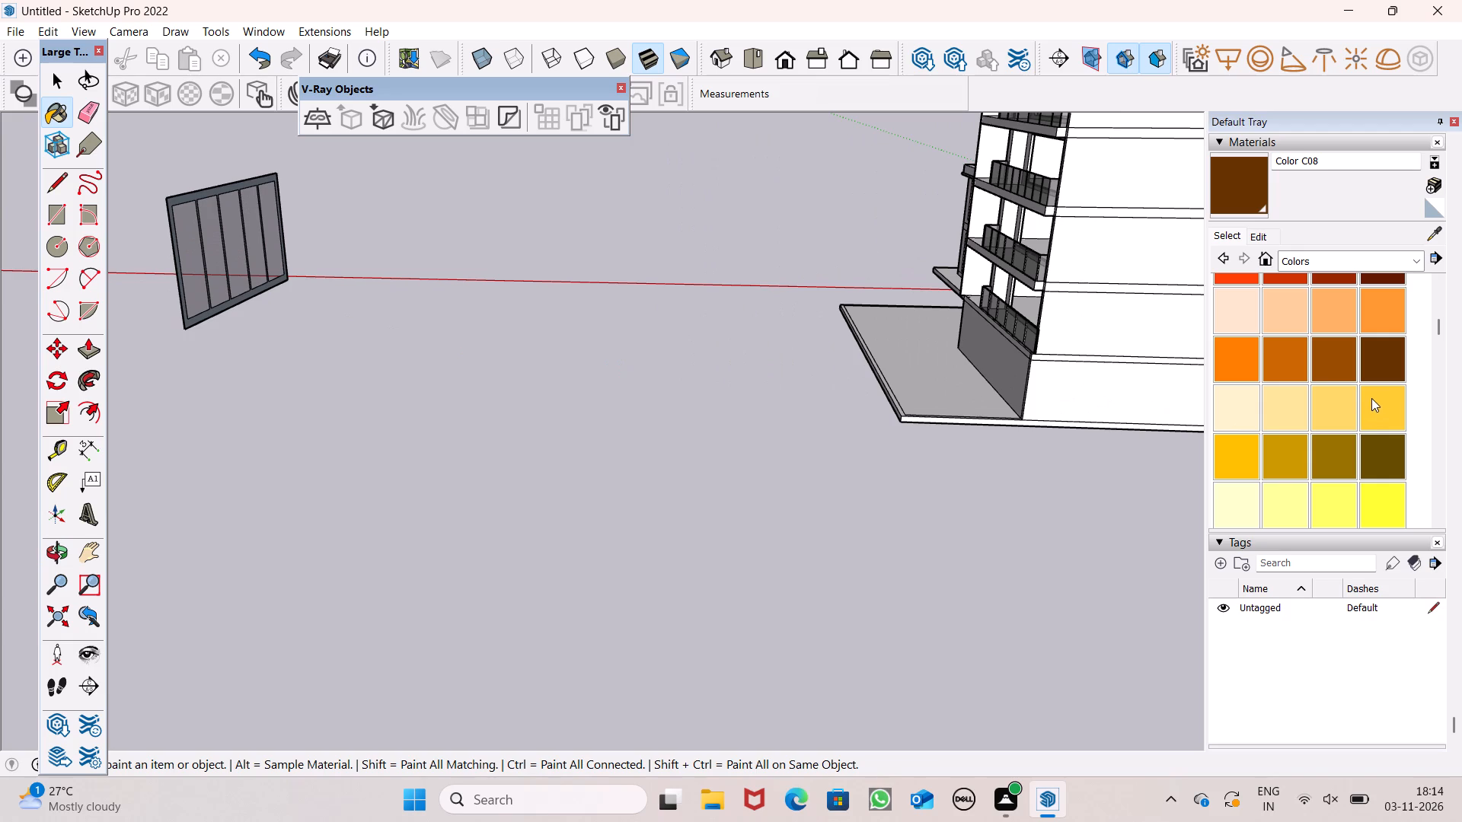
{"action": "scroll", "coordinate": [1374, 395], "scroll_direction": "up", "scroll_amount": 1}
{"action": "left_click", "coordinate": [1381, 359]}
{"action": "scroll", "coordinate": [219, 323], "scroll_direction": "up", "scroll_amount": 2}
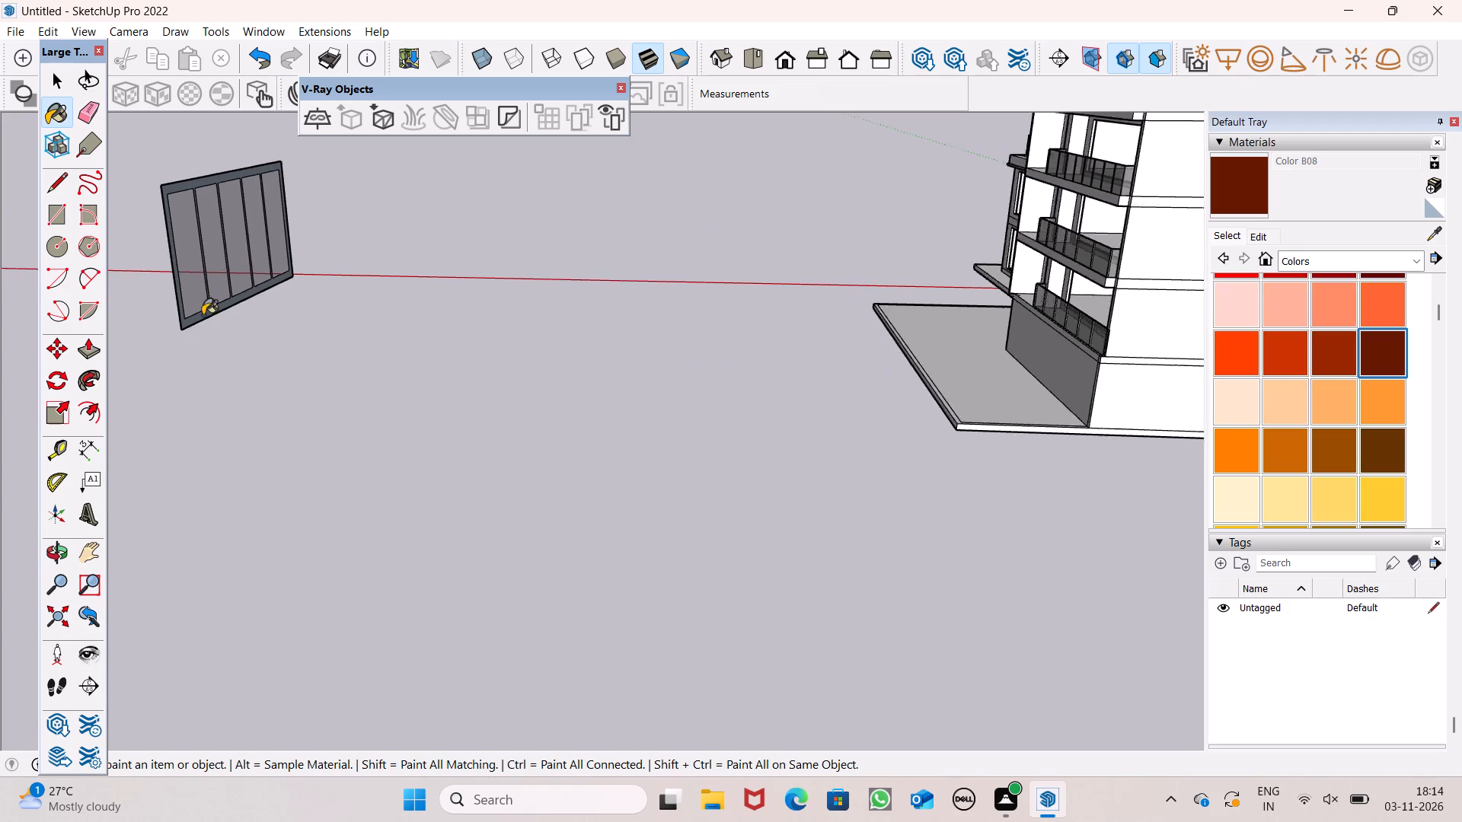
{"action": "scroll", "coordinate": [203, 315], "scroll_direction": "up", "scroll_amount": 9}
{"action": "left_click", "coordinate": [189, 324]}
{"action": "middle_click_drag", "start_coordinate": [191, 376], "coordinate": [841, 386]}
{"action": "left_click", "coordinate": [871, 377]}
{"action": "scroll", "coordinate": [509, 355], "scroll_direction": "down", "scroll_amount": 12}
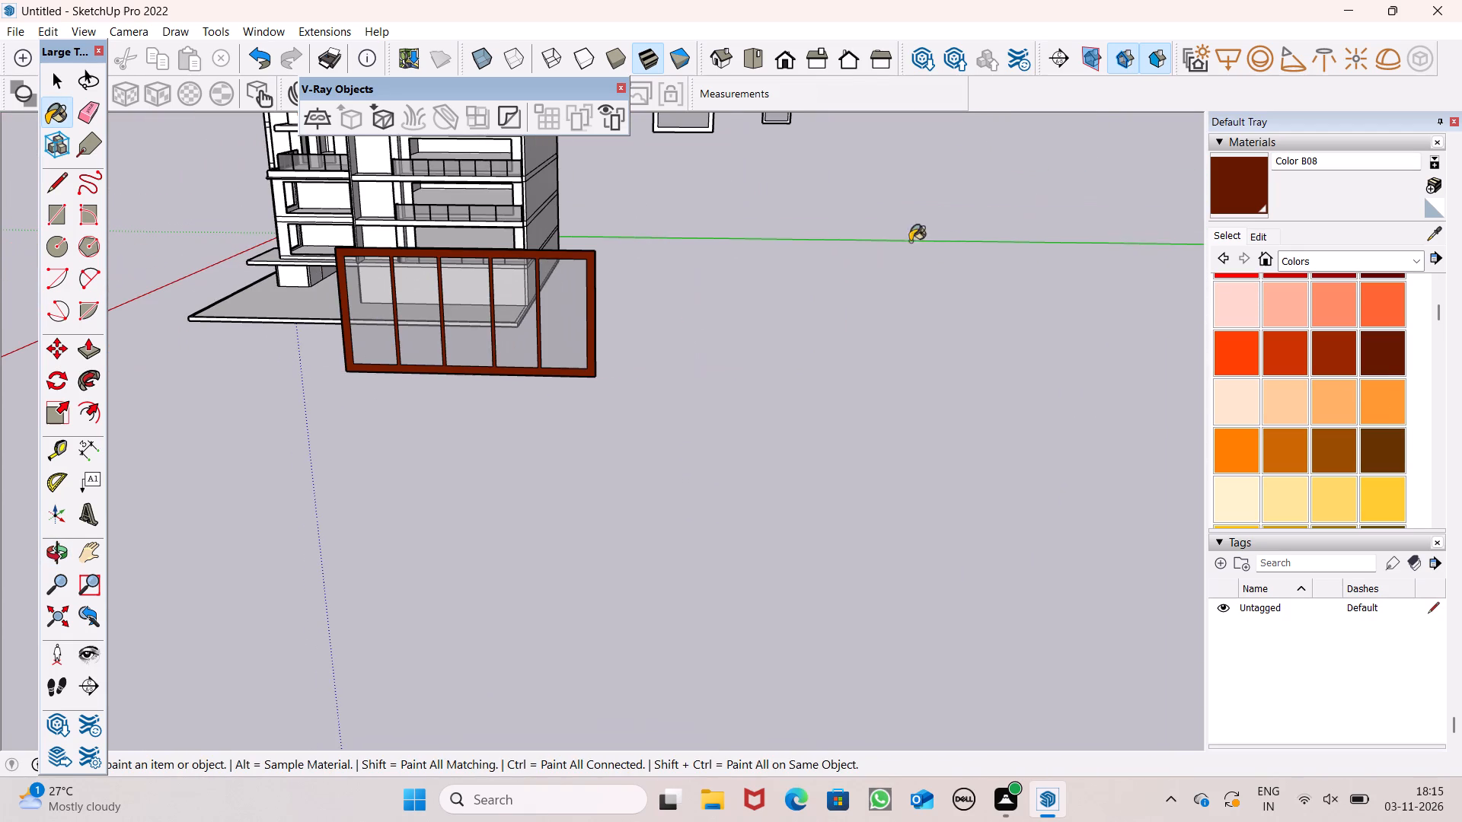
Paint the front borders of the large and small single-pane frames with Color C08 from the Colors collection.
{"action": "left_click", "coordinate": [1386, 453]}
{"action": "scroll", "coordinate": [566, 253], "scroll_direction": "up", "scroll_amount": 6}
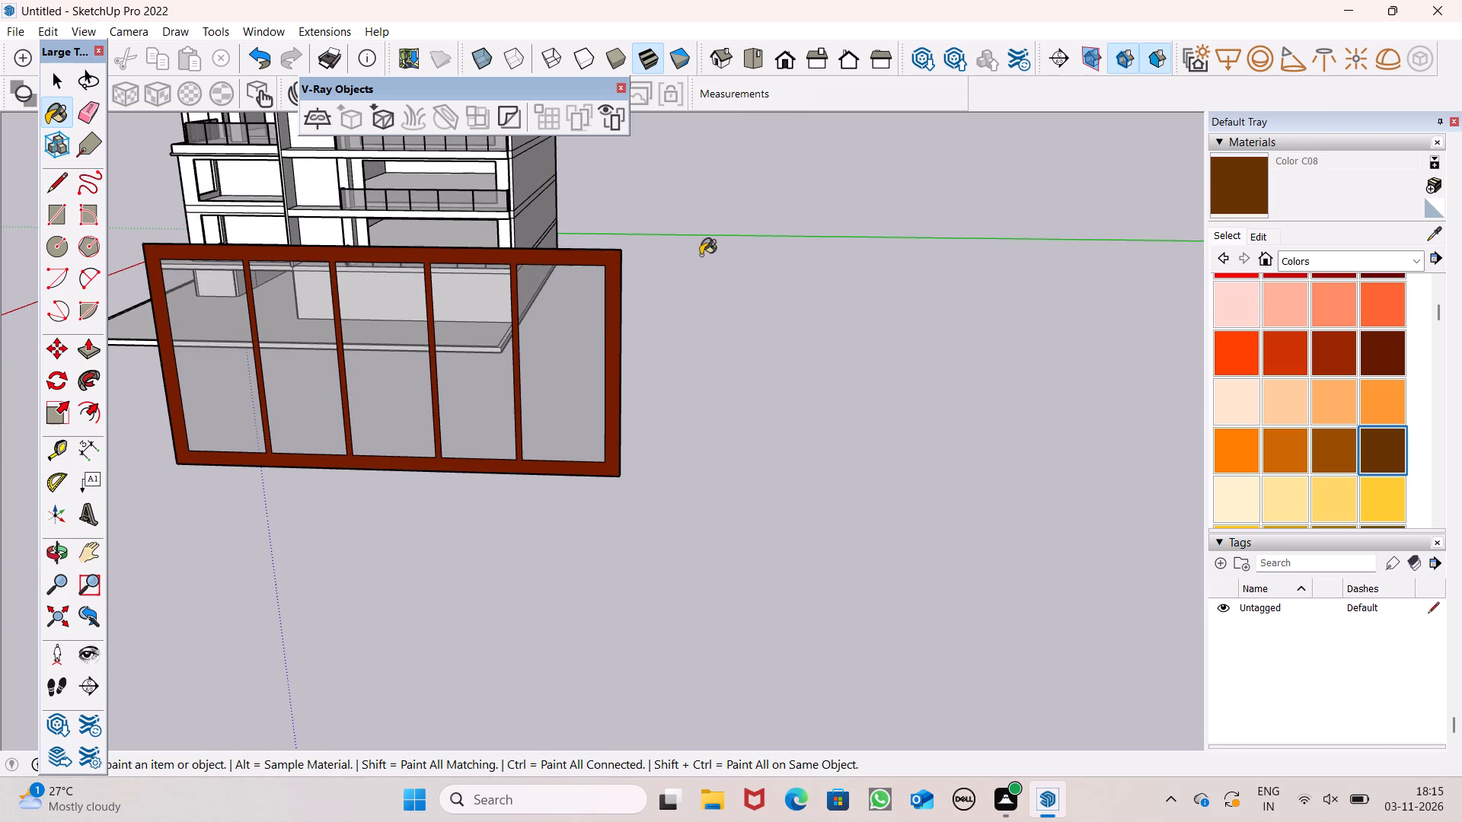
{"action": "scroll", "coordinate": [561, 247], "scroll_direction": "up", "scroll_amount": 4}
{"action": "scroll", "coordinate": [765, 281], "scroll_direction": "down", "scroll_amount": 2}
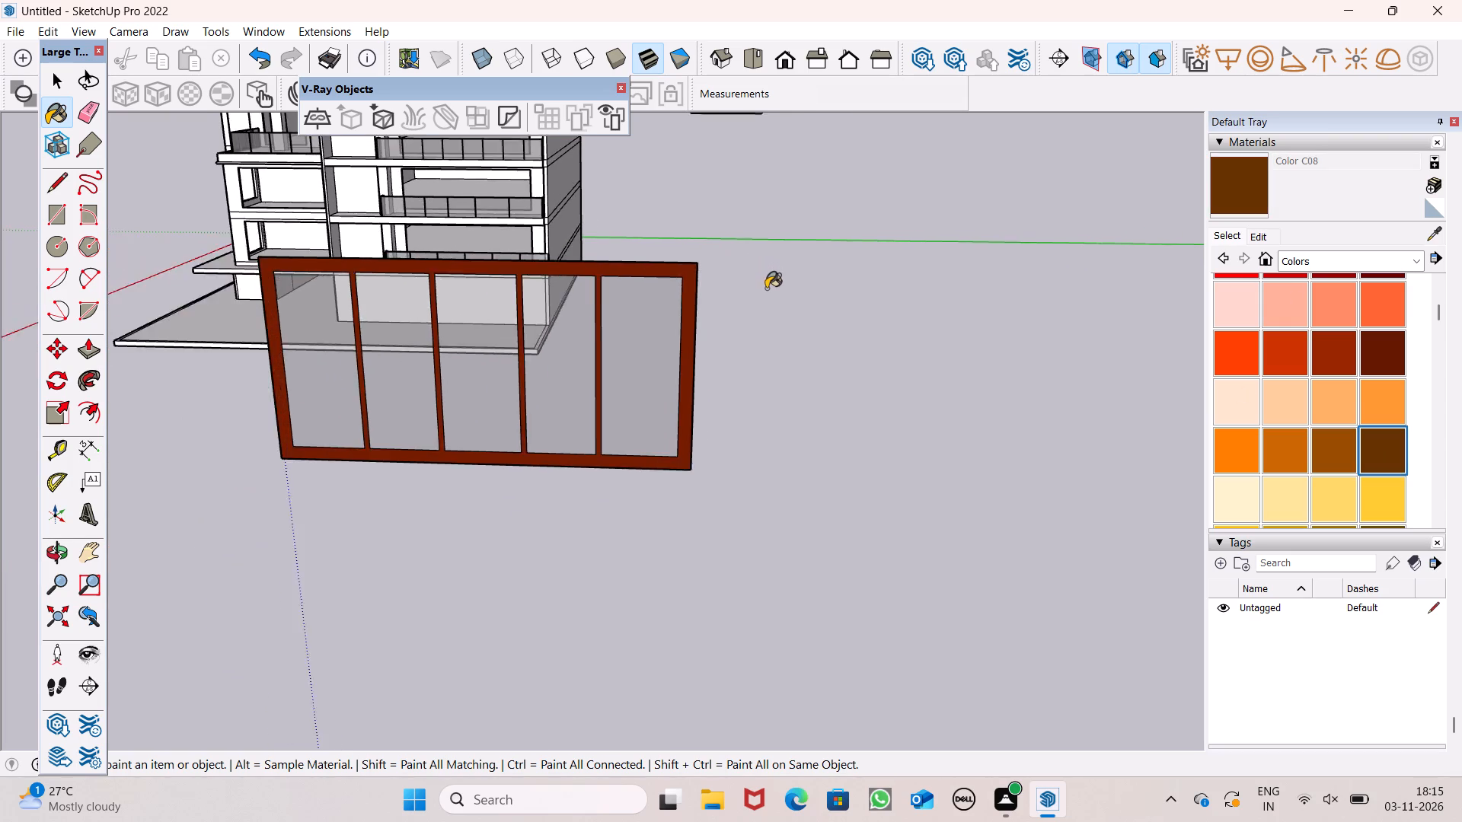
{"action": "scroll", "coordinate": [766, 288], "scroll_direction": "down", "scroll_amount": 1}
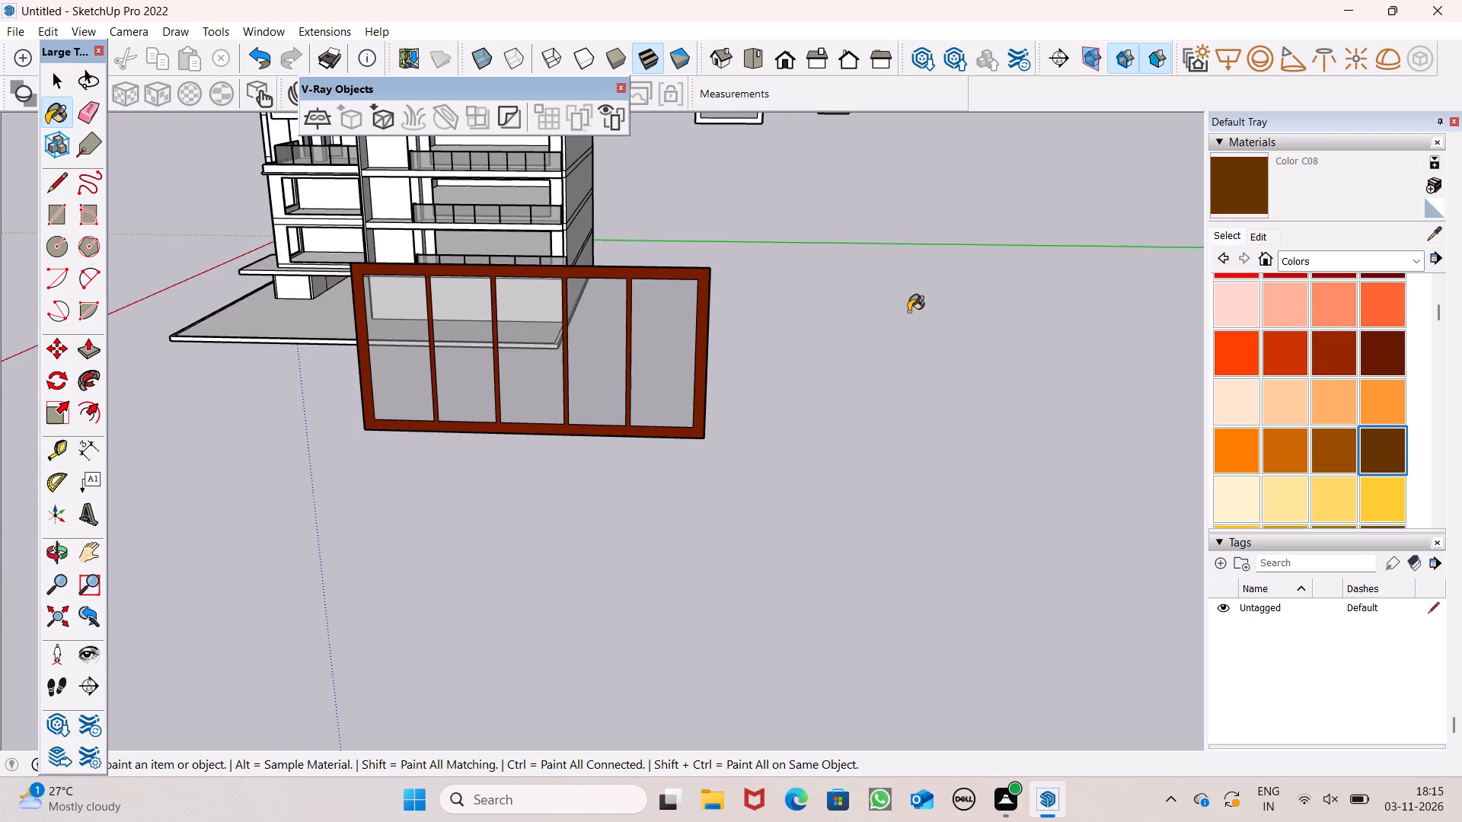
{"action": "scroll", "coordinate": [765, 292], "scroll_direction": "down", "scroll_amount": 5}
{"action": "left_click", "coordinate": [1234, 176]}
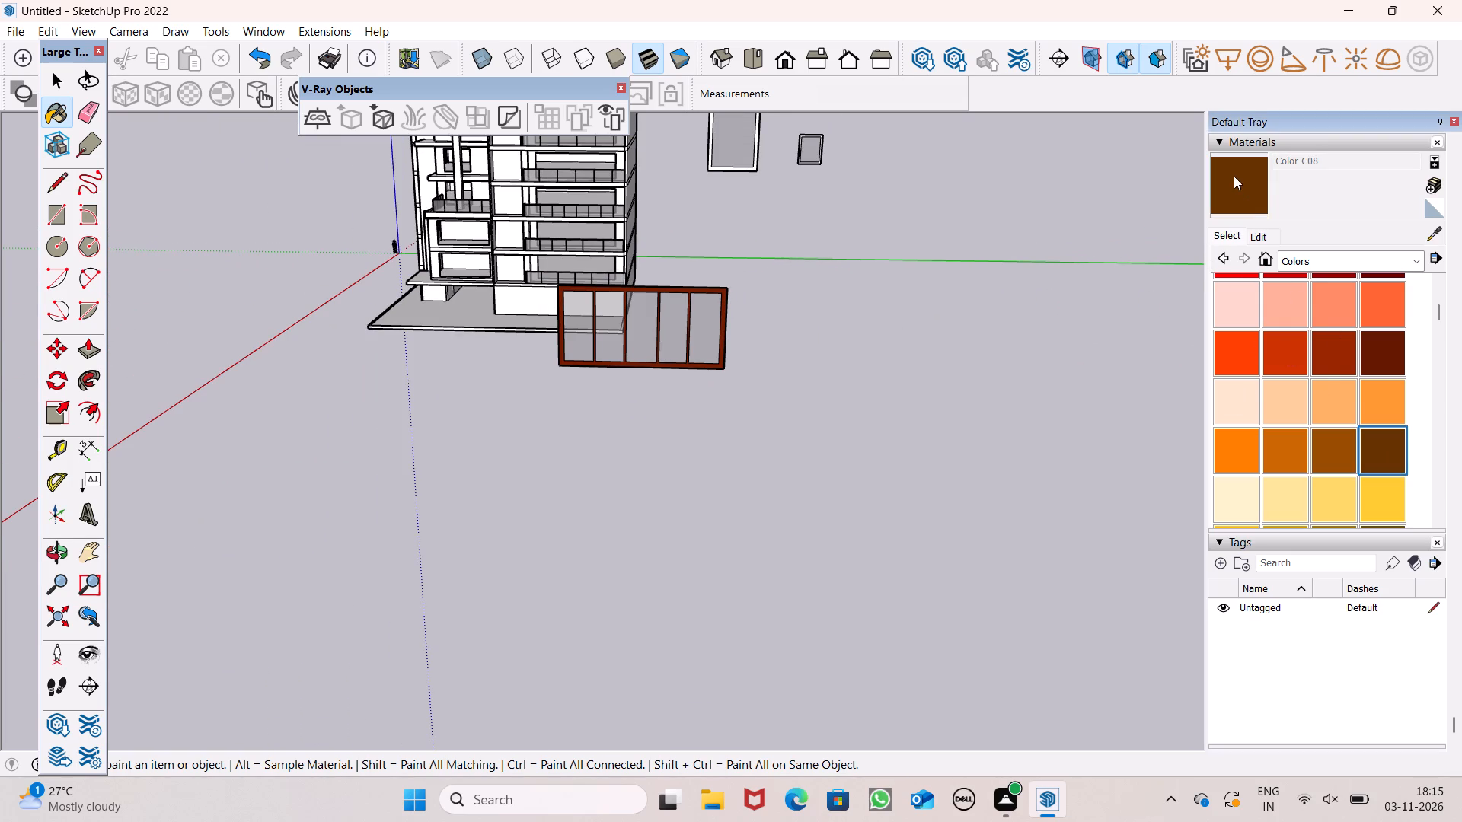
{"action": "scroll", "coordinate": [705, 323], "scroll_direction": "down", "scroll_amount": 3}
{"action": "scroll", "coordinate": [750, 116], "scroll_direction": "up", "scroll_amount": 5}
{"action": "scroll", "coordinate": [840, 539], "scroll_direction": "down", "scroll_amount": 5}
{"action": "scroll", "coordinate": [767, 377], "scroll_direction": "up", "scroll_amount": 3}
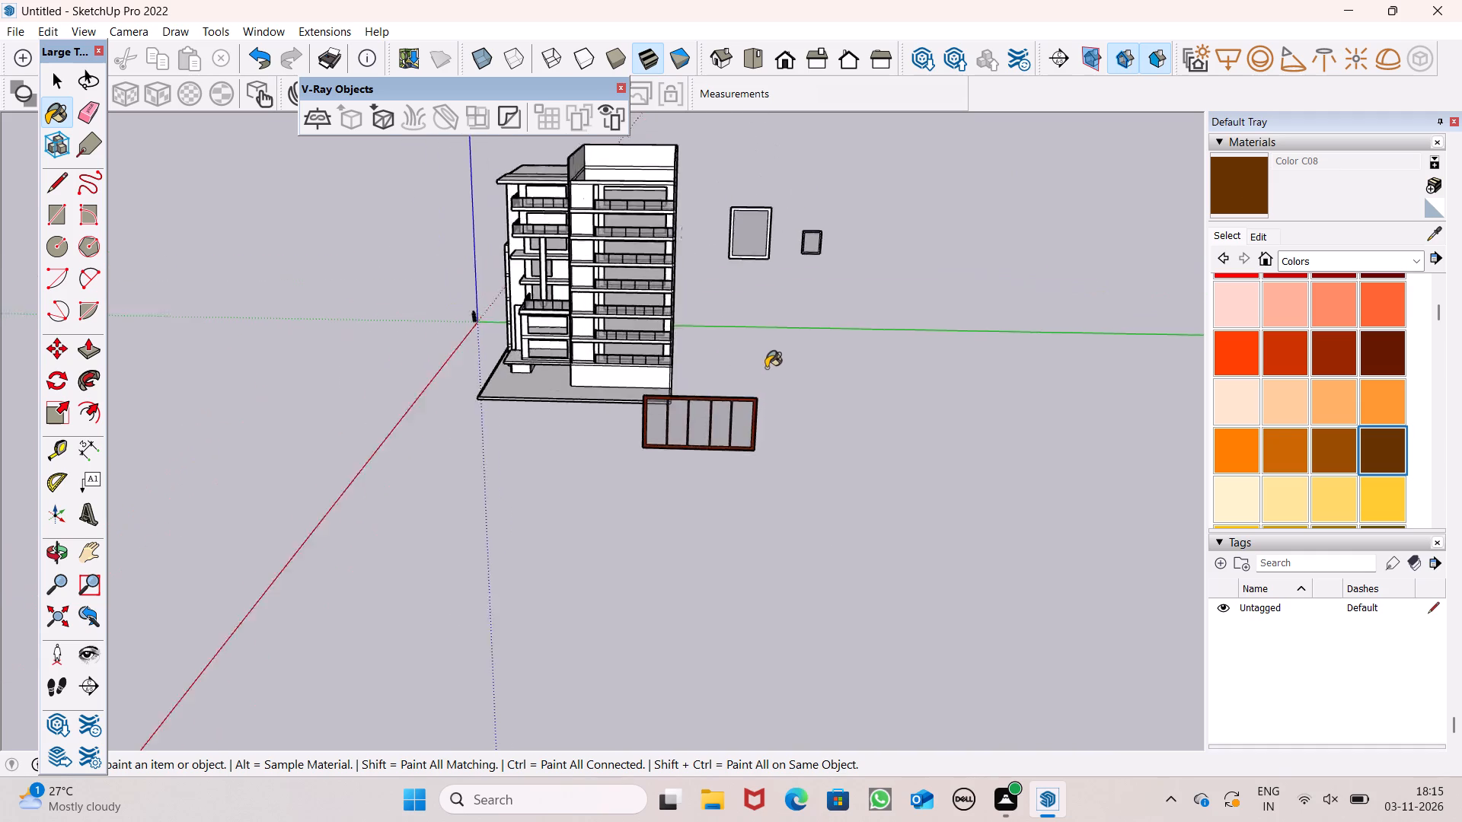
{"action": "scroll", "coordinate": [766, 368], "scroll_direction": "up", "scroll_amount": 4}
{"action": "scroll", "coordinate": [785, 488], "scroll_direction": "down", "scroll_amount": 5}
{"action": "scroll", "coordinate": [723, 267], "scroll_direction": "up", "scroll_amount": 6}
{"action": "scroll", "coordinate": [812, 192], "scroll_direction": "up", "scroll_amount": 8}
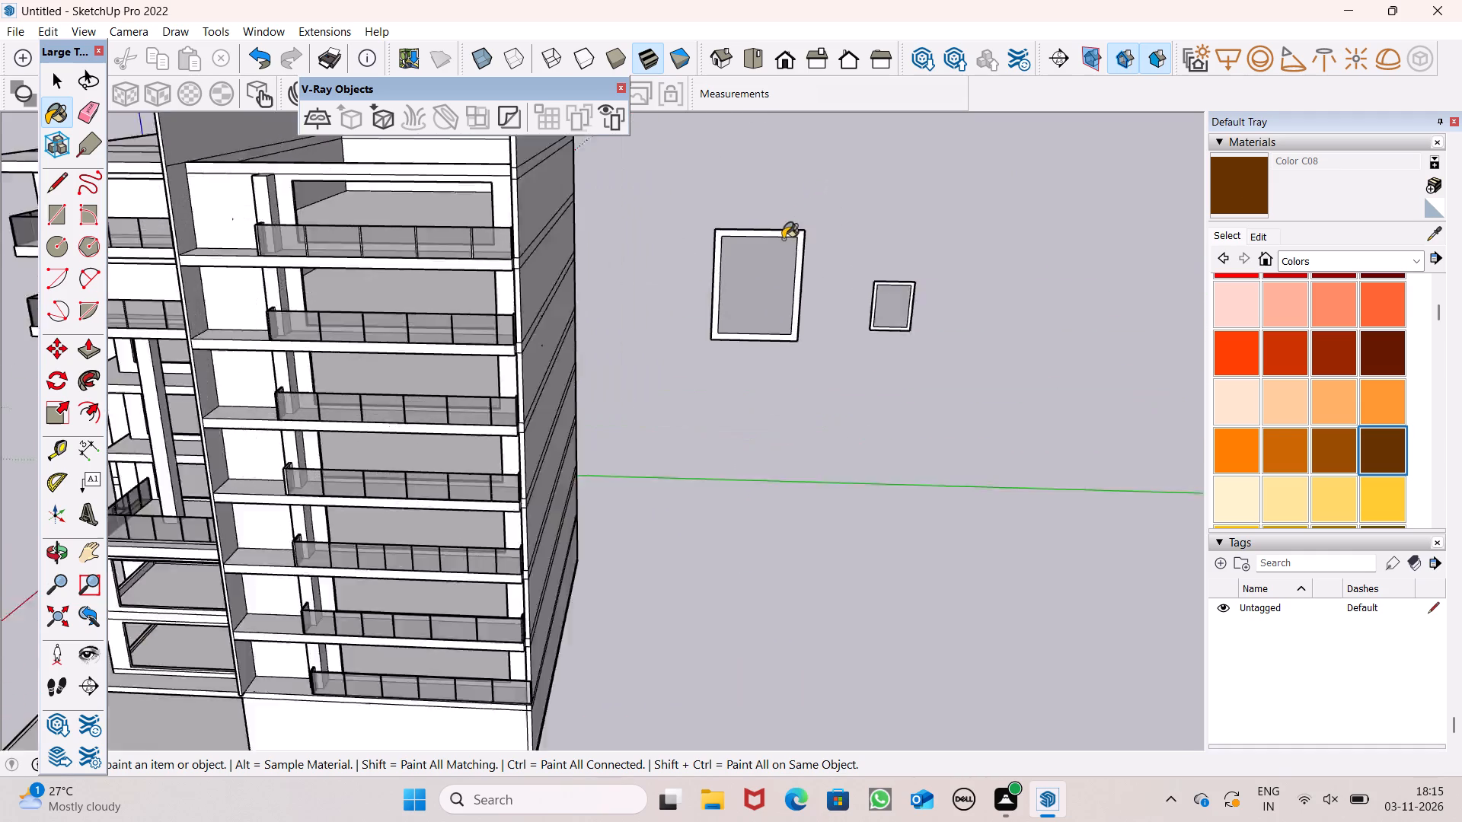
{"action": "scroll", "coordinate": [783, 239], "scroll_direction": "up", "scroll_amount": 11}
{"action": "left_click", "coordinate": [780, 223]}
{"action": "scroll", "coordinate": [784, 237], "scroll_direction": "down", "scroll_amount": 3}
{"action": "scroll", "coordinate": [1021, 357], "scroll_direction": "up", "scroll_amount": 2}
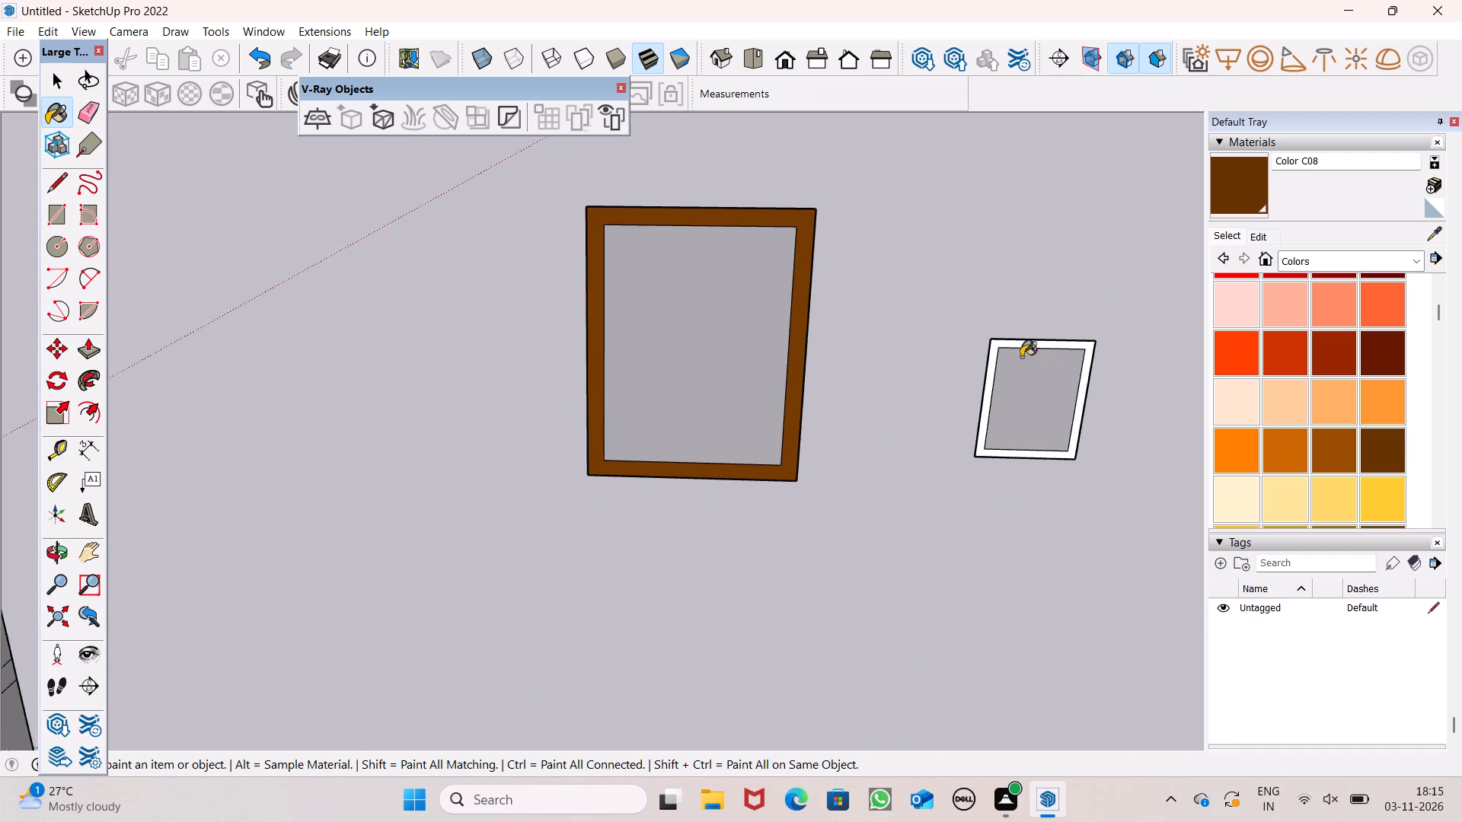
{"action": "scroll", "coordinate": [1021, 357], "scroll_direction": "up", "scroll_amount": 3}
{"action": "left_click", "coordinate": [994, 336]}
Paint the back borders of the large and small single-pane frames with Color C08.
{"action": "scroll", "coordinate": [891, 291], "scroll_direction": "down", "scroll_amount": 3}
{"action": "middle_click_drag", "start_coordinate": [765, 414], "coordinate": [80, 489]}
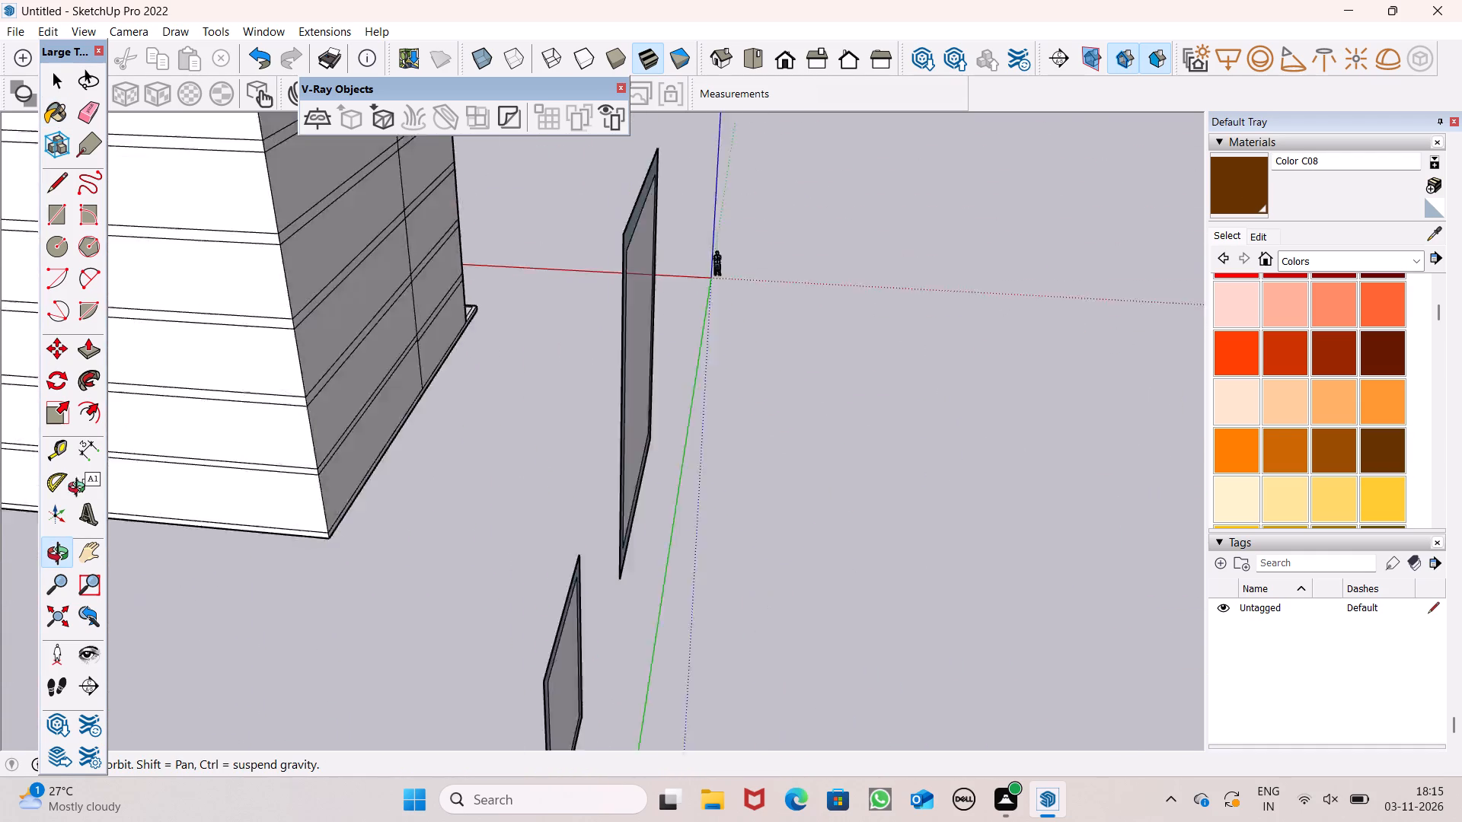
{"action": "middle_click_drag", "start_coordinate": [80, 489], "coordinate": [0, 476]}
{"action": "scroll", "coordinate": [0, 476], "scroll_direction": "up", "scroll_amount": 1}
{"action": "scroll", "coordinate": [661, 552], "scroll_direction": "up", "scroll_amount": 3}
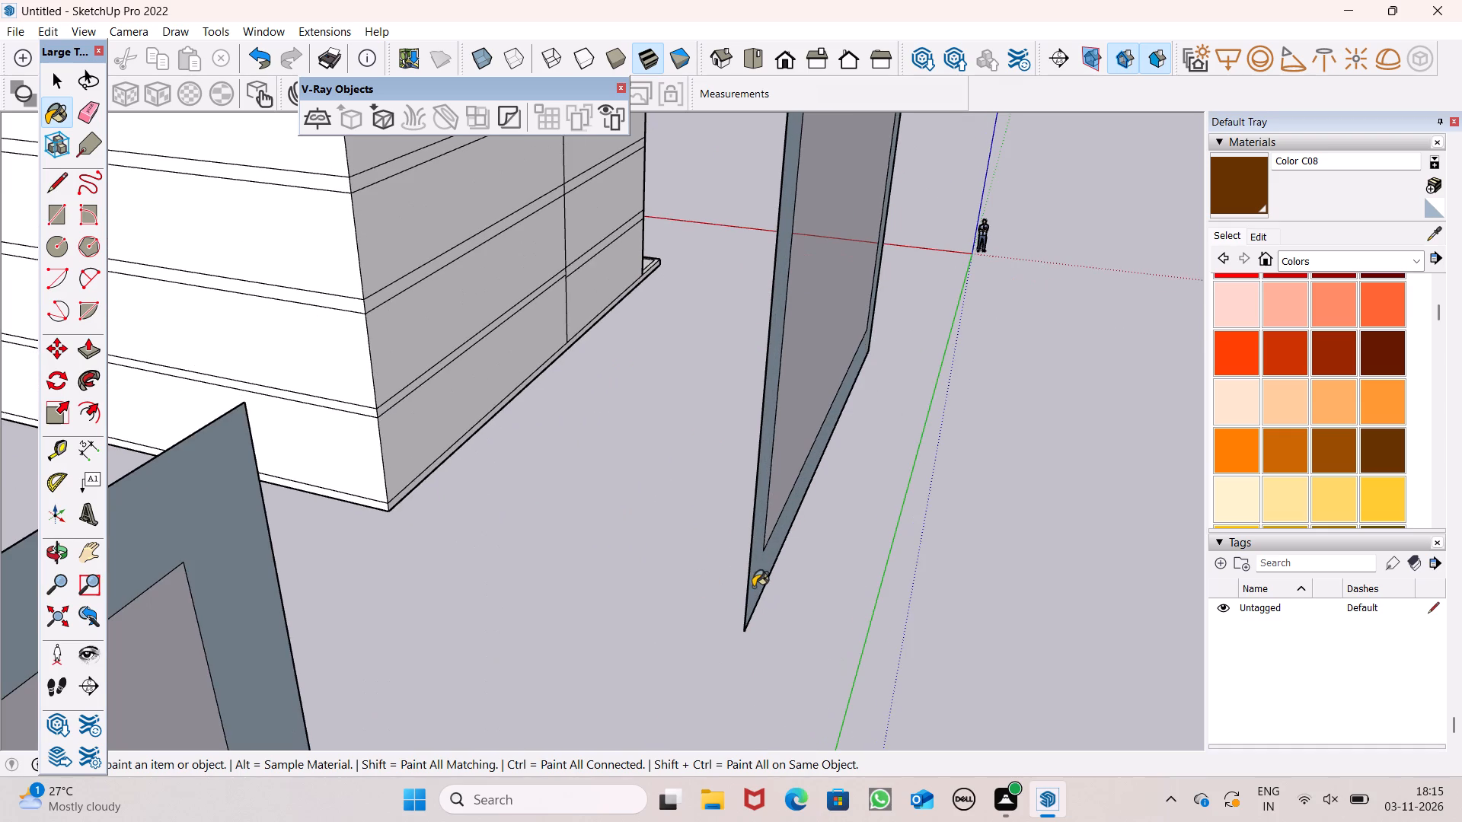
{"action": "left_click", "coordinate": [752, 586]}
{"action": "scroll", "coordinate": [883, 389], "scroll_direction": "down", "scroll_amount": 7}
{"action": "middle_click_drag", "start_coordinate": [795, 515], "coordinate": [716, 461]}
{"action": "scroll", "coordinate": [548, 339], "scroll_direction": "up", "scroll_amount": 6}
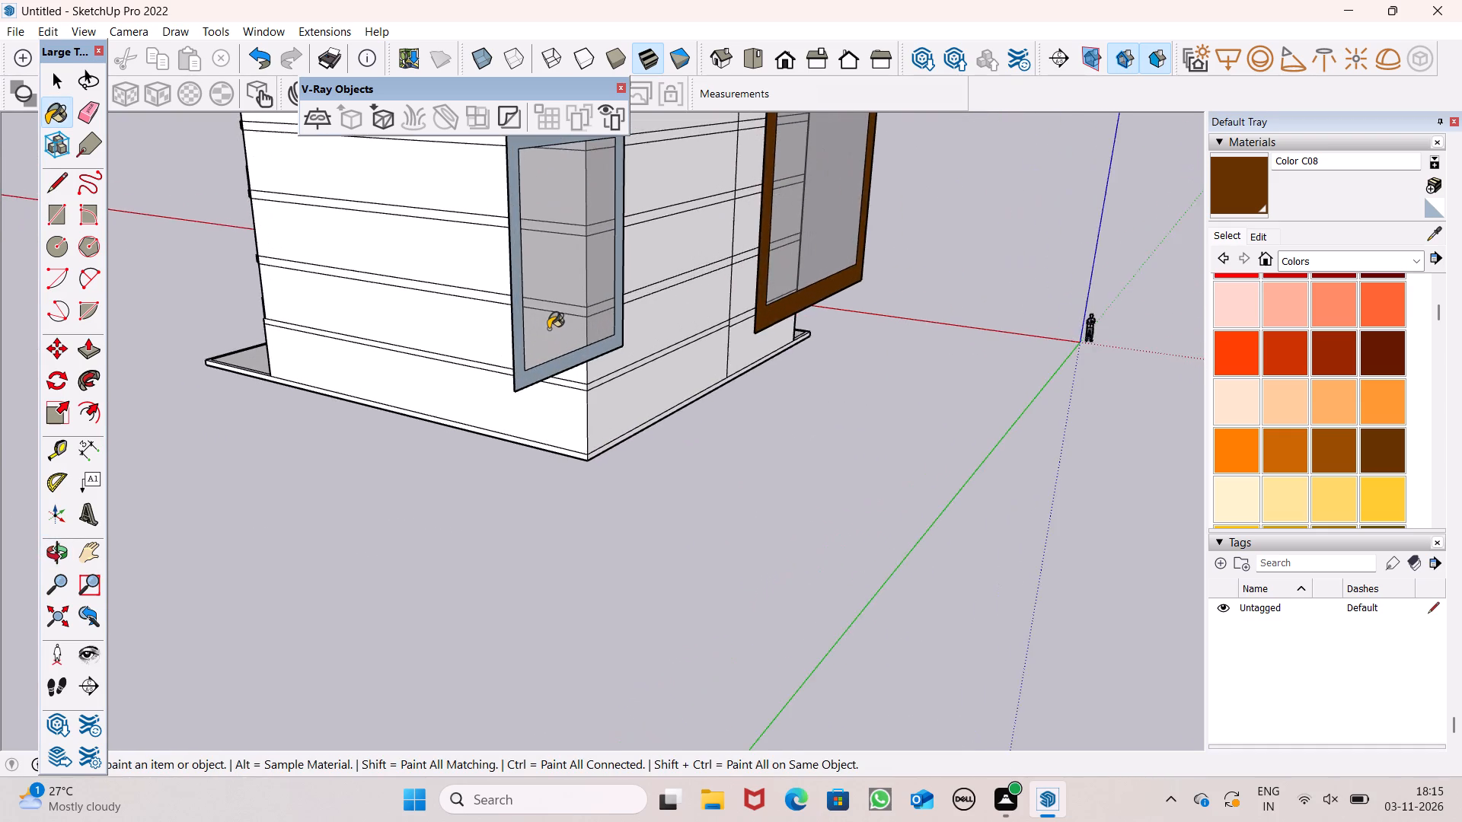
{"action": "scroll", "coordinate": [499, 398], "scroll_direction": "up", "scroll_amount": 5}
{"action": "scroll", "coordinate": [640, 392], "scroll_direction": "down", "scroll_amount": 1}
{"action": "scroll", "coordinate": [637, 400], "scroll_direction": "up", "scroll_amount": 1}
{"action": "scroll", "coordinate": [636, 403], "scroll_direction": "down", "scroll_amount": 2}
{"action": "scroll", "coordinate": [723, 457], "scroll_direction": "down", "scroll_amount": 5}
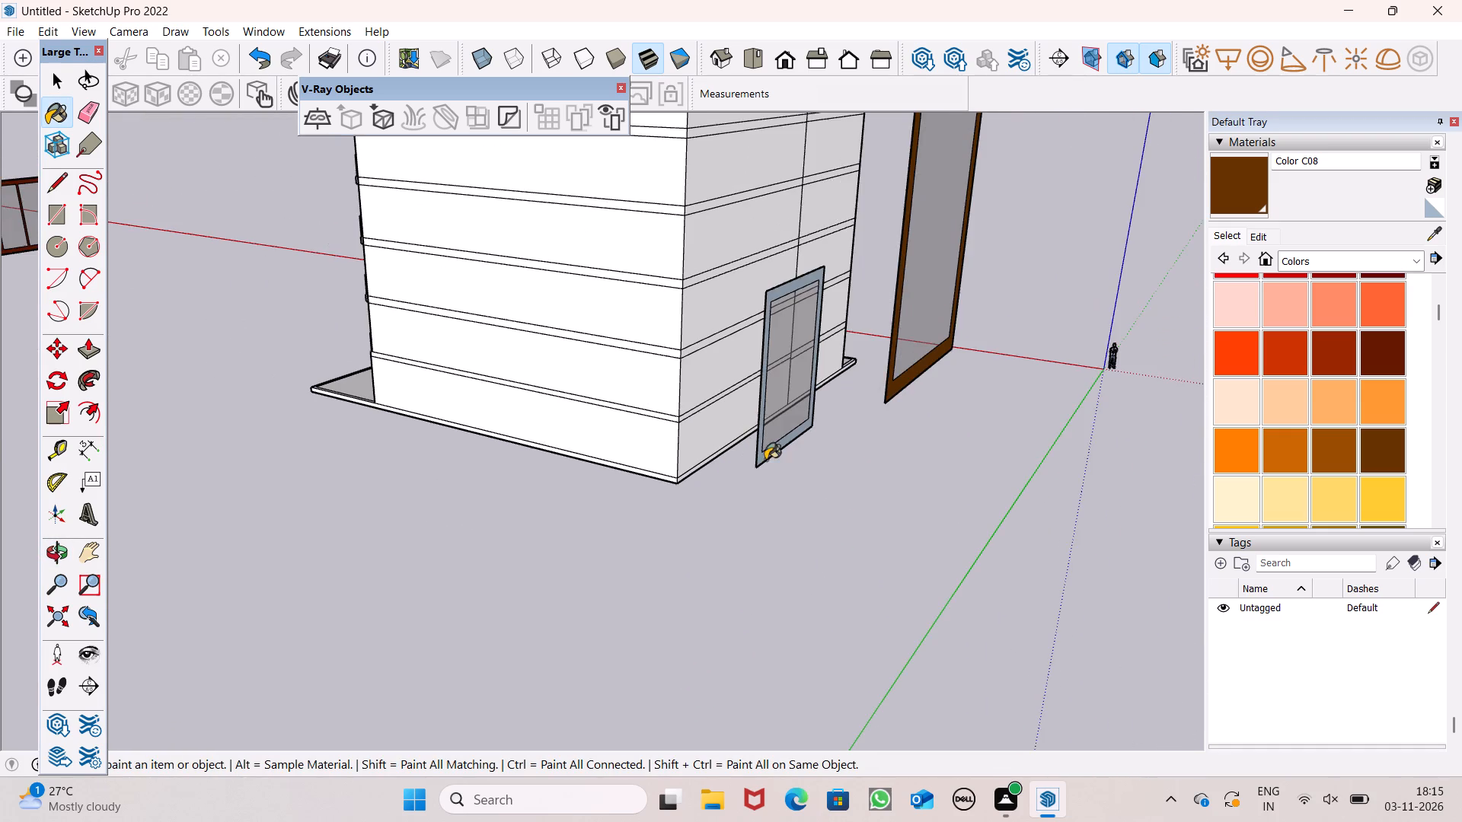
{"action": "scroll", "coordinate": [768, 460], "scroll_direction": "up", "scroll_amount": 6}
{"action": "left_click", "coordinate": [758, 453]}
{"action": "scroll", "coordinate": [726, 440], "scroll_direction": "down", "scroll_amount": 10}
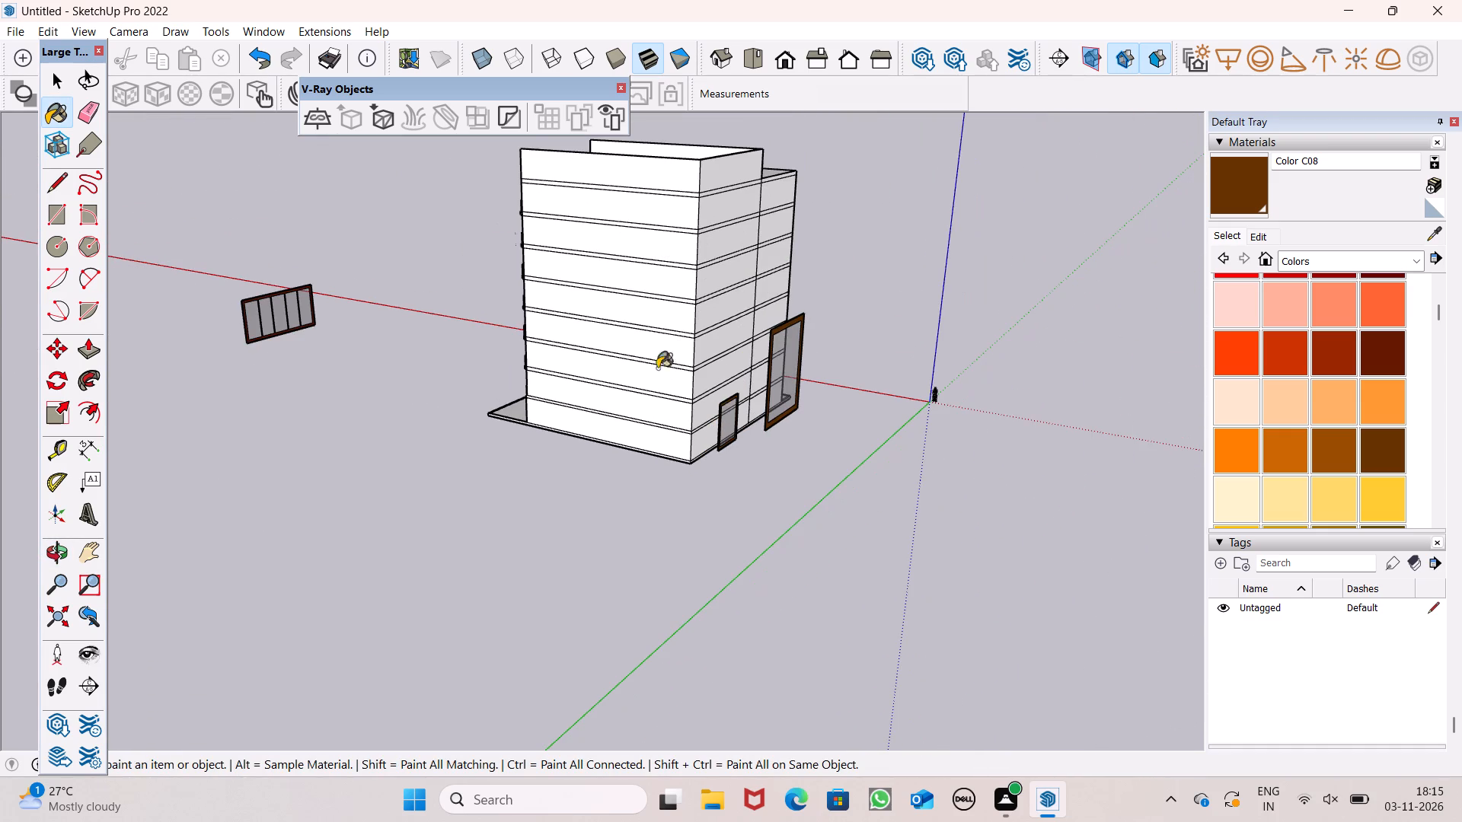
Push/Pull the border and dividers of the five-pane frame to a thickness of about 1' 11".
{"action": "key", "text": "space"}
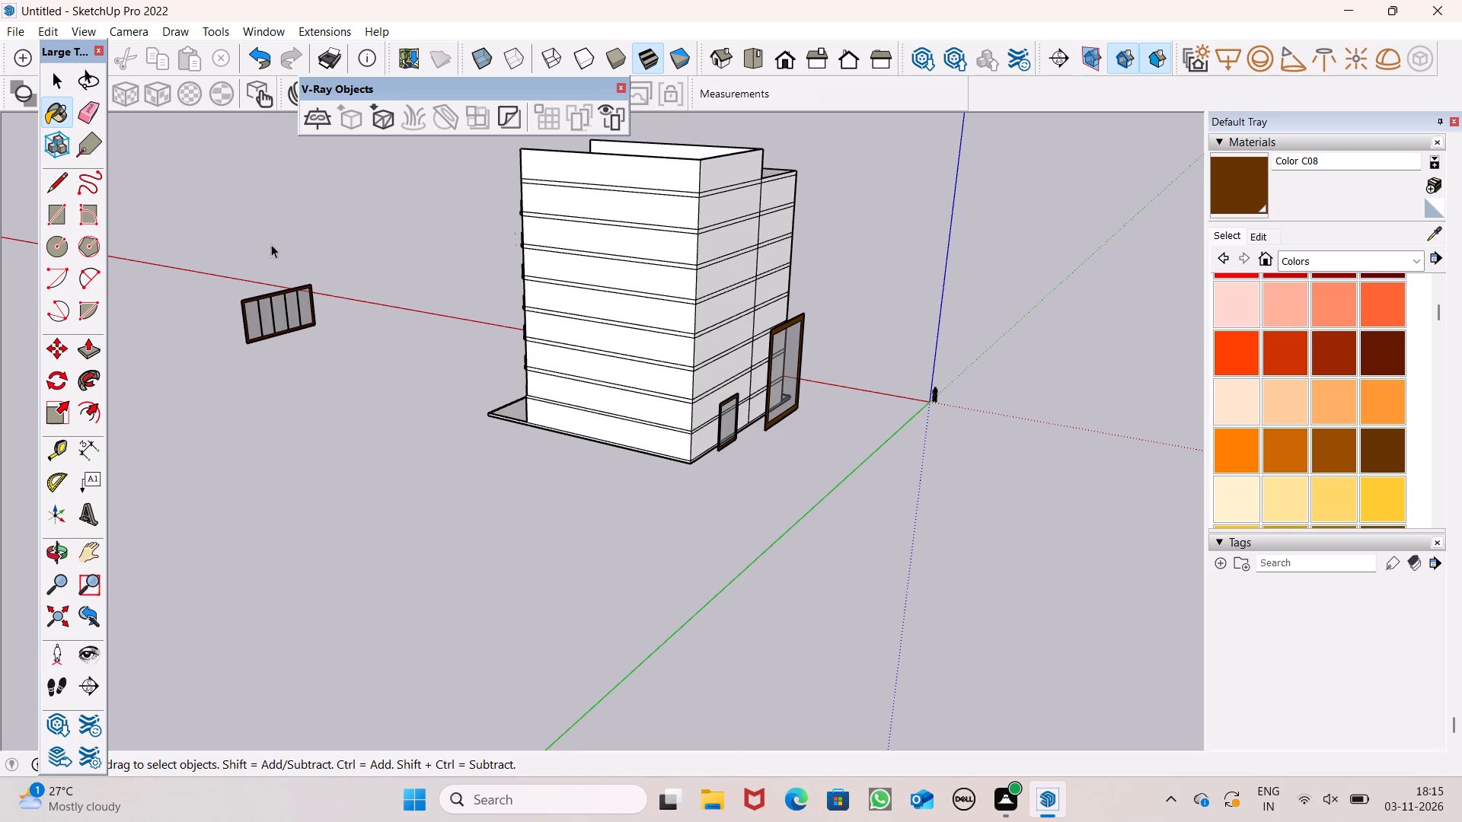
{"action": "left_click", "coordinate": [92, 349]}
{"action": "scroll", "coordinate": [254, 353], "scroll_direction": "up", "scroll_amount": 5}
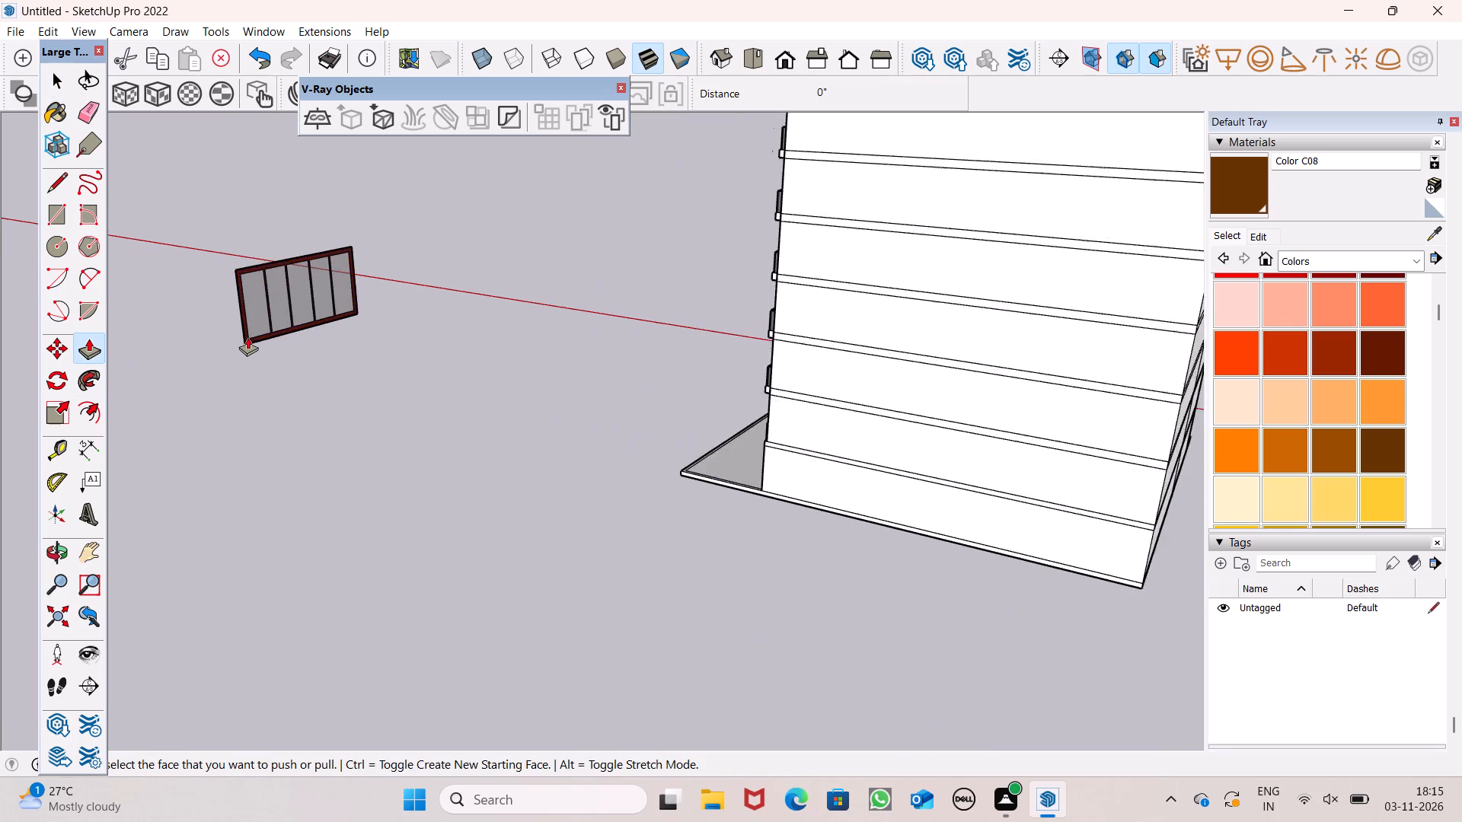
{"action": "scroll", "coordinate": [247, 337], "scroll_direction": "up", "scroll_amount": 15}
{"action": "left_click_drag", "start_coordinate": [246, 339], "coordinate": [254, 348]}
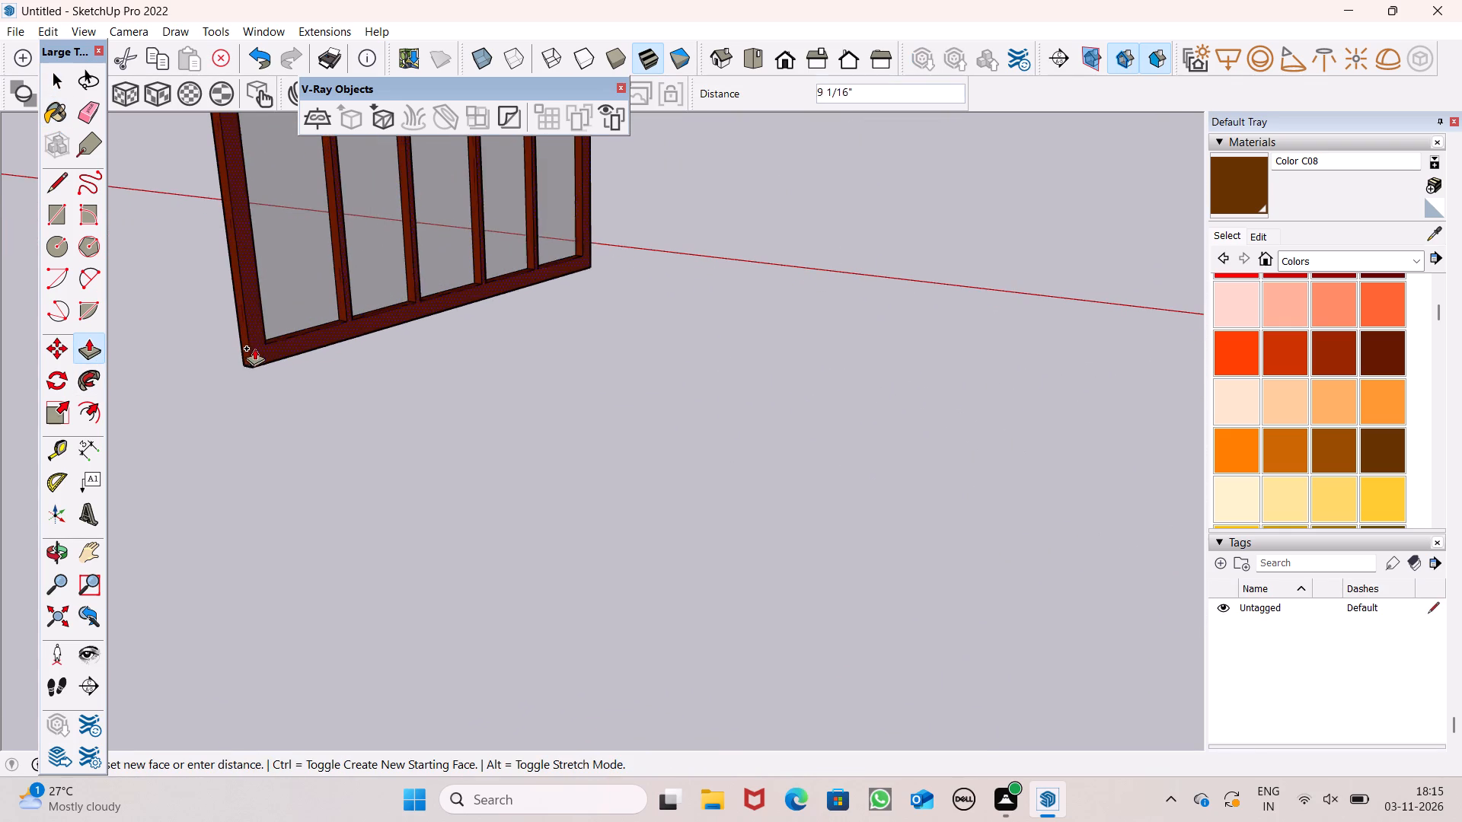
{"action": "left_click_drag", "start_coordinate": [254, 348], "coordinate": [262, 364]}
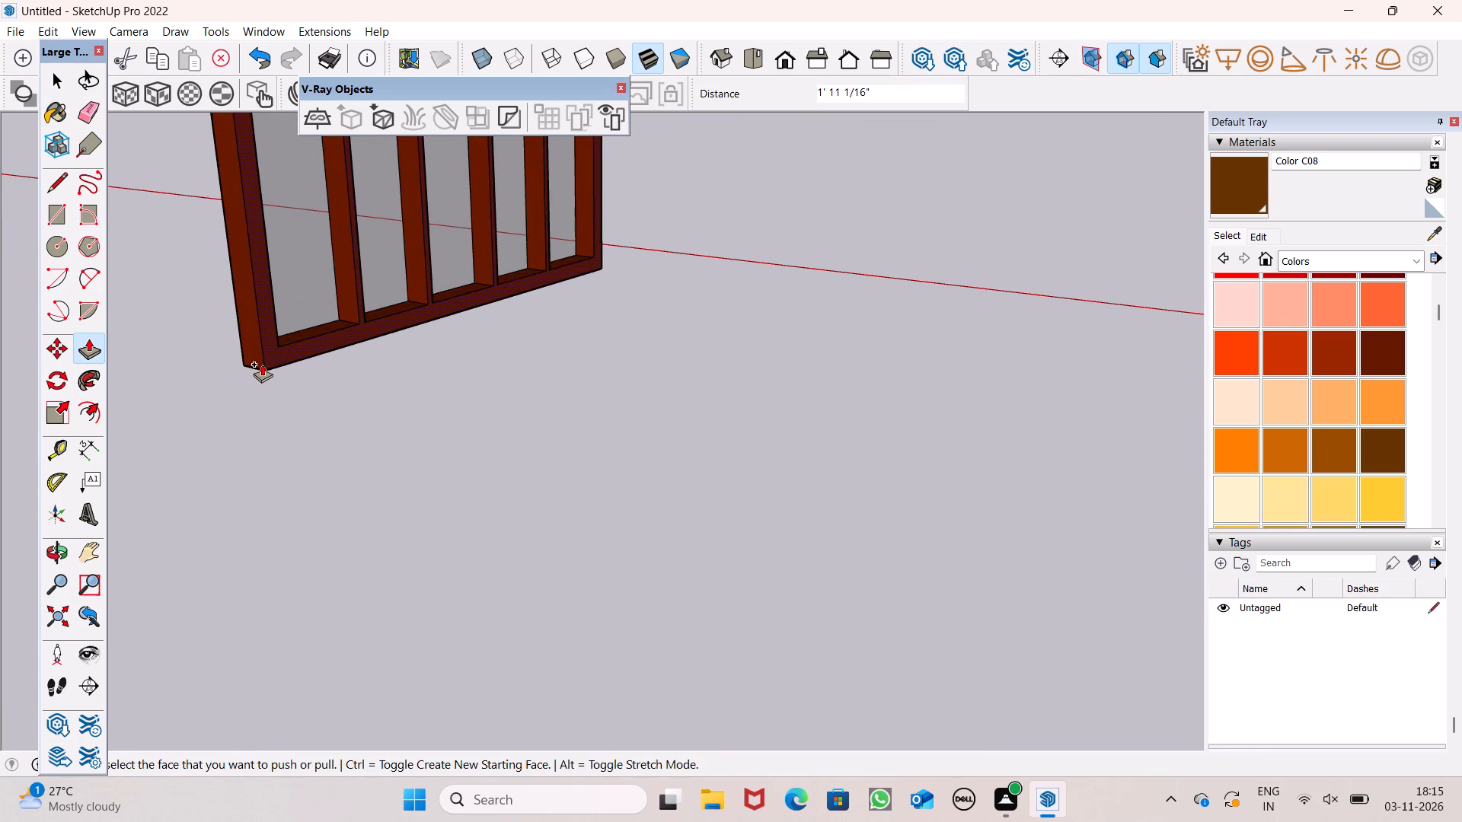
{"action": "scroll", "coordinate": [258, 368], "scroll_direction": "down", "scroll_amount": 18}
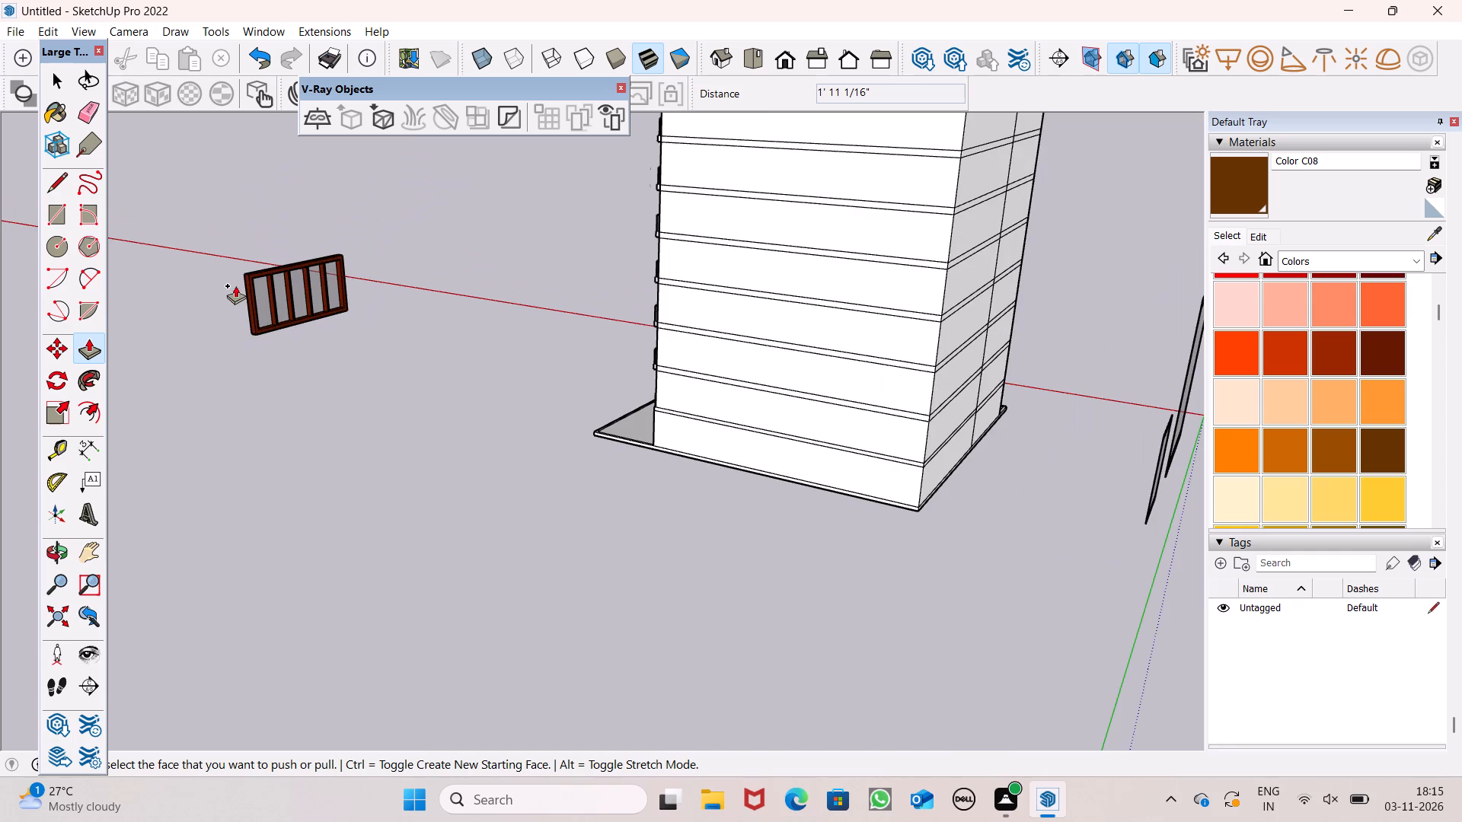
Push/Pull the border of the small single-pane frame outward by about 9 7/8".
{"action": "scroll", "coordinate": [391, 311], "scroll_direction": "down", "scroll_amount": 8}
{"action": "scroll", "coordinate": [642, 343], "scroll_direction": "up", "scroll_amount": 2}
{"action": "middle_click_drag", "start_coordinate": [847, 387], "coordinate": [809, 439]}
{"action": "scroll", "coordinate": [809, 439], "scroll_direction": "up", "scroll_amount": 1}
{"action": "scroll", "coordinate": [726, 432], "scroll_direction": "up", "scroll_amount": 6}
{"action": "scroll", "coordinate": [451, 466], "scroll_direction": "up", "scroll_amount": 5}
{"action": "scroll", "coordinate": [334, 533], "scroll_direction": "up", "scroll_amount": 3}
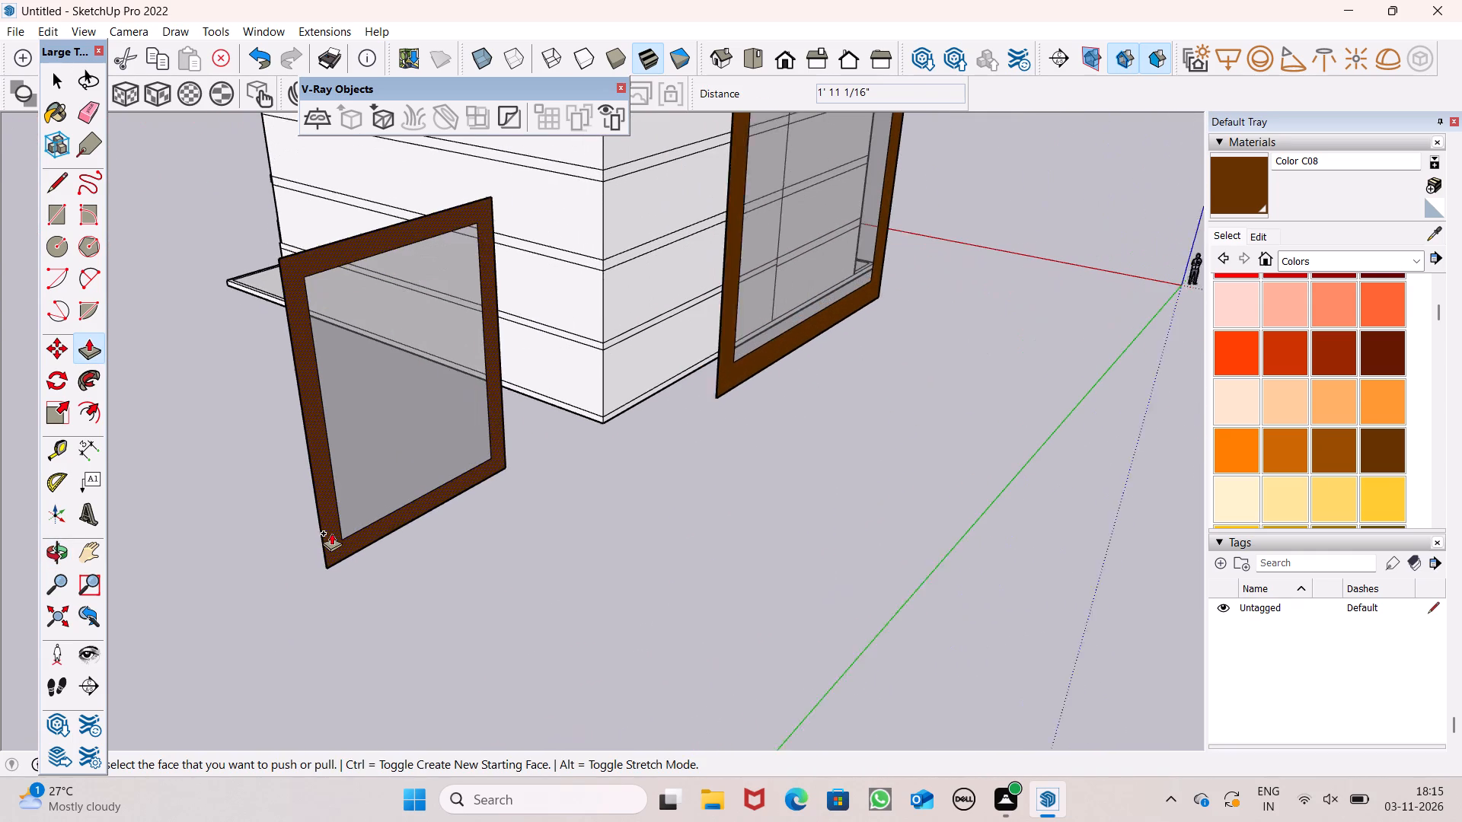
{"action": "scroll", "coordinate": [331, 533], "scroll_direction": "up", "scroll_amount": 1}
{"action": "left_click_drag", "start_coordinate": [330, 533], "coordinate": [342, 546]}
{"action": "scroll", "coordinate": [308, 495], "scroll_direction": "down", "scroll_amount": 3}
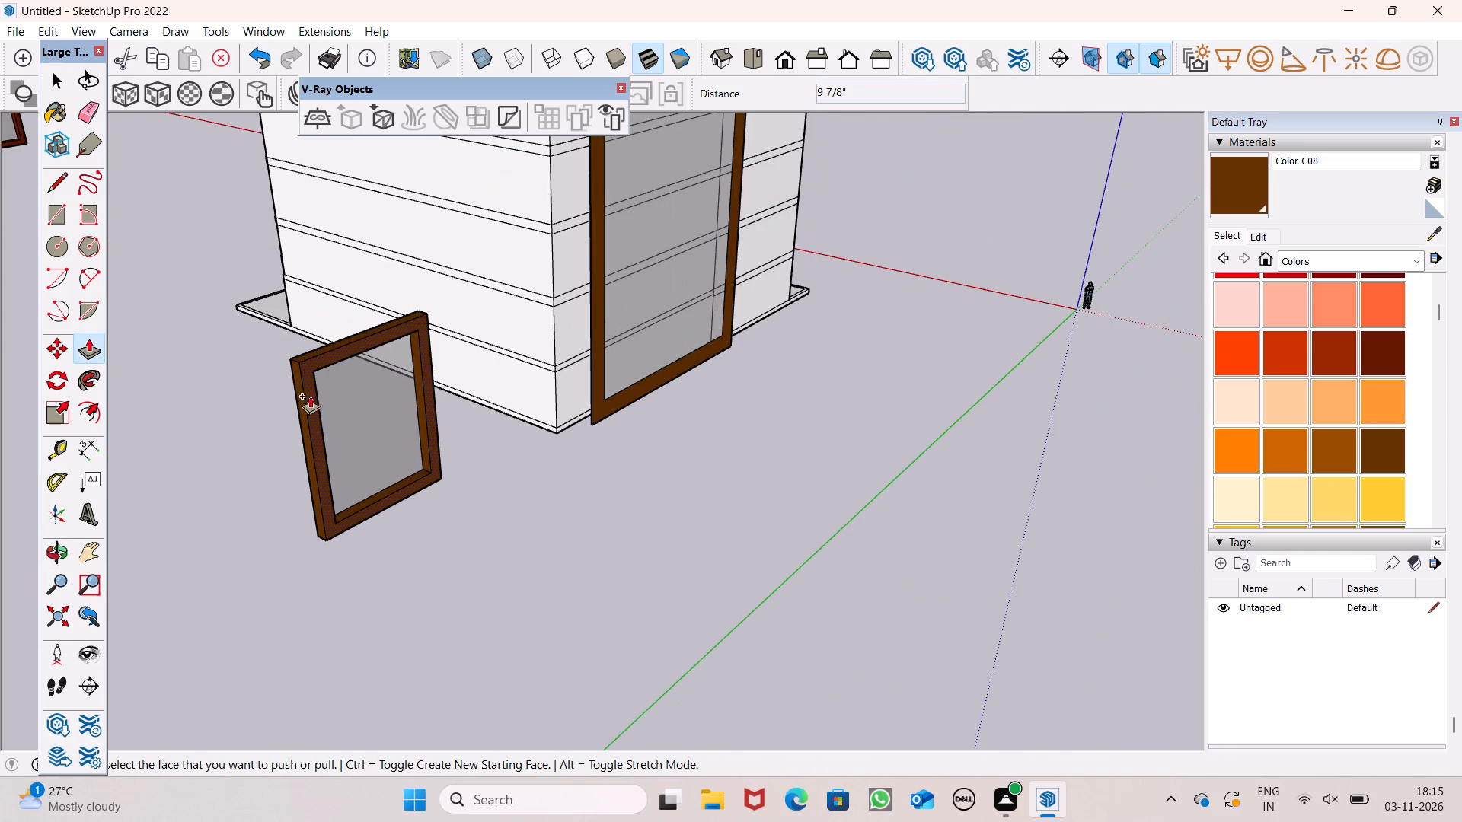
Push/Pull the border of the large single-pane frame outward by about 1' 9 5/8".
{"action": "scroll", "coordinate": [332, 410], "scroll_direction": "down", "scroll_amount": 1}
{"action": "middle_click_drag", "start_coordinate": [593, 468], "coordinate": [586, 498]}
{"action": "scroll", "coordinate": [583, 499], "scroll_direction": "up", "scroll_amount": 4}
{"action": "left_click_drag", "start_coordinate": [549, 514], "coordinate": [566, 538]}
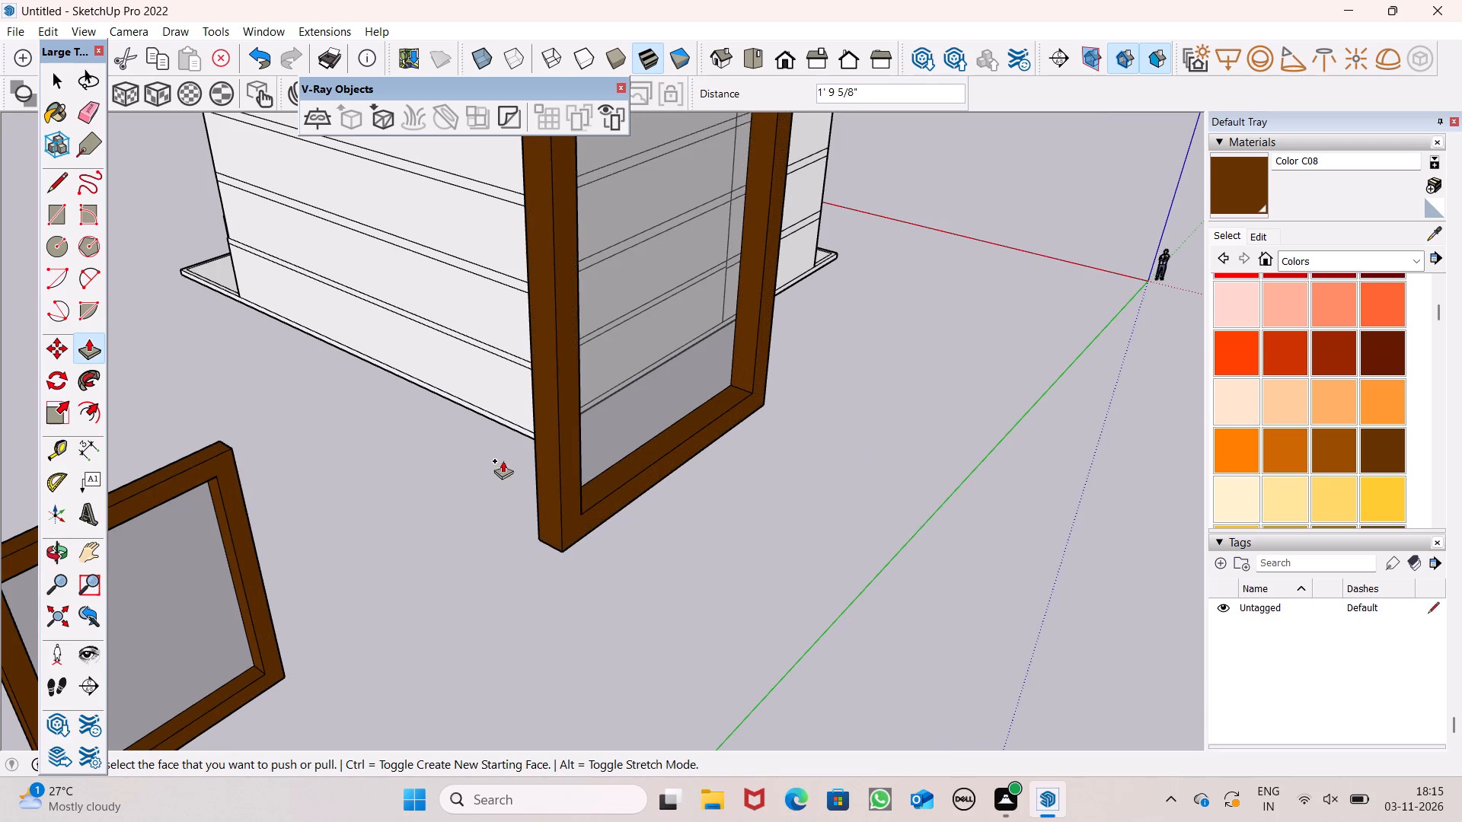
{"action": "key", "text": "space"}
Make the large single-pane frame, with its glass and border, into one group.
{"action": "scroll", "coordinate": [473, 458], "scroll_direction": "down", "scroll_amount": 3}
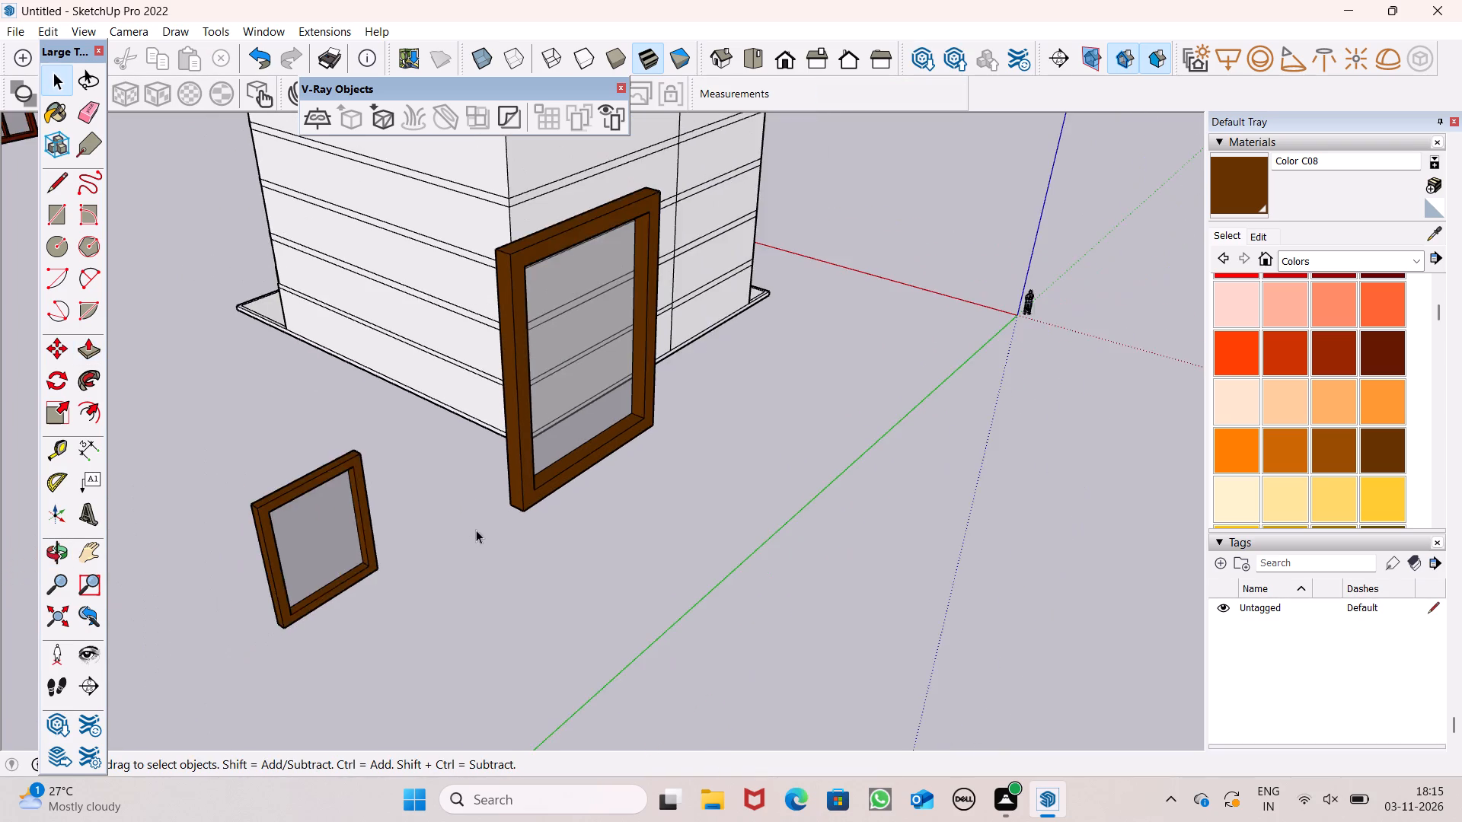
{"action": "middle_click_drag", "start_coordinate": [489, 537], "coordinate": [847, 542]}
{"action": "scroll", "coordinate": [768, 506], "scroll_direction": "down", "scroll_amount": 4}
{"action": "middle_click_drag", "start_coordinate": [602, 544], "coordinate": [825, 543]}
{"action": "scroll", "coordinate": [712, 500], "scroll_direction": "down", "scroll_amount": 3}
{"action": "middle_click_drag", "start_coordinate": [455, 491], "coordinate": [616, 502]}
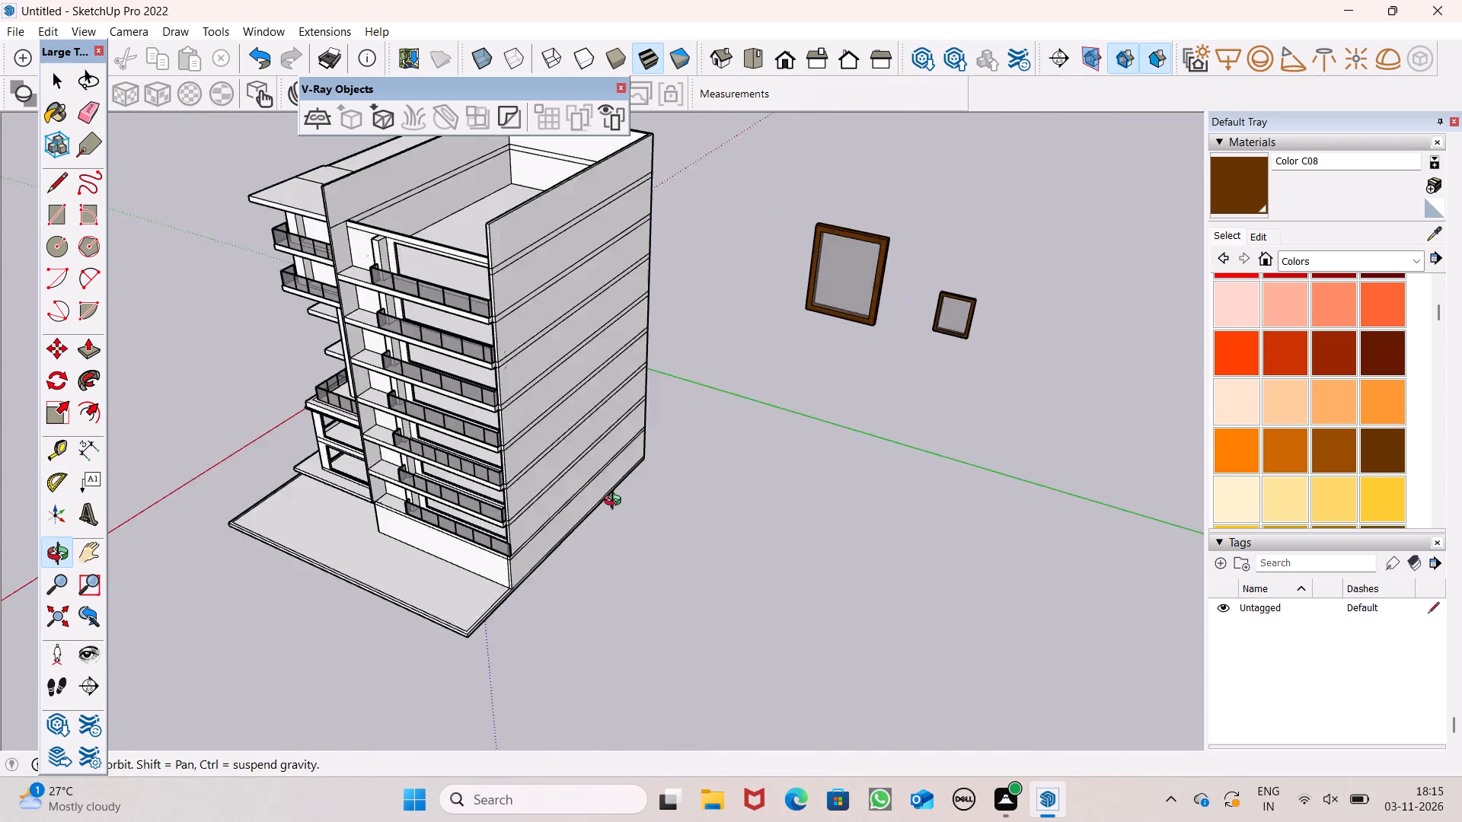
{"action": "middle_click_drag", "start_coordinate": [616, 502], "coordinate": [691, 481]}
{"action": "scroll", "coordinate": [895, 269], "scroll_direction": "up", "scroll_amount": 5}
{"action": "scroll", "coordinate": [809, 169], "scroll_direction": "up", "scroll_amount": 4}
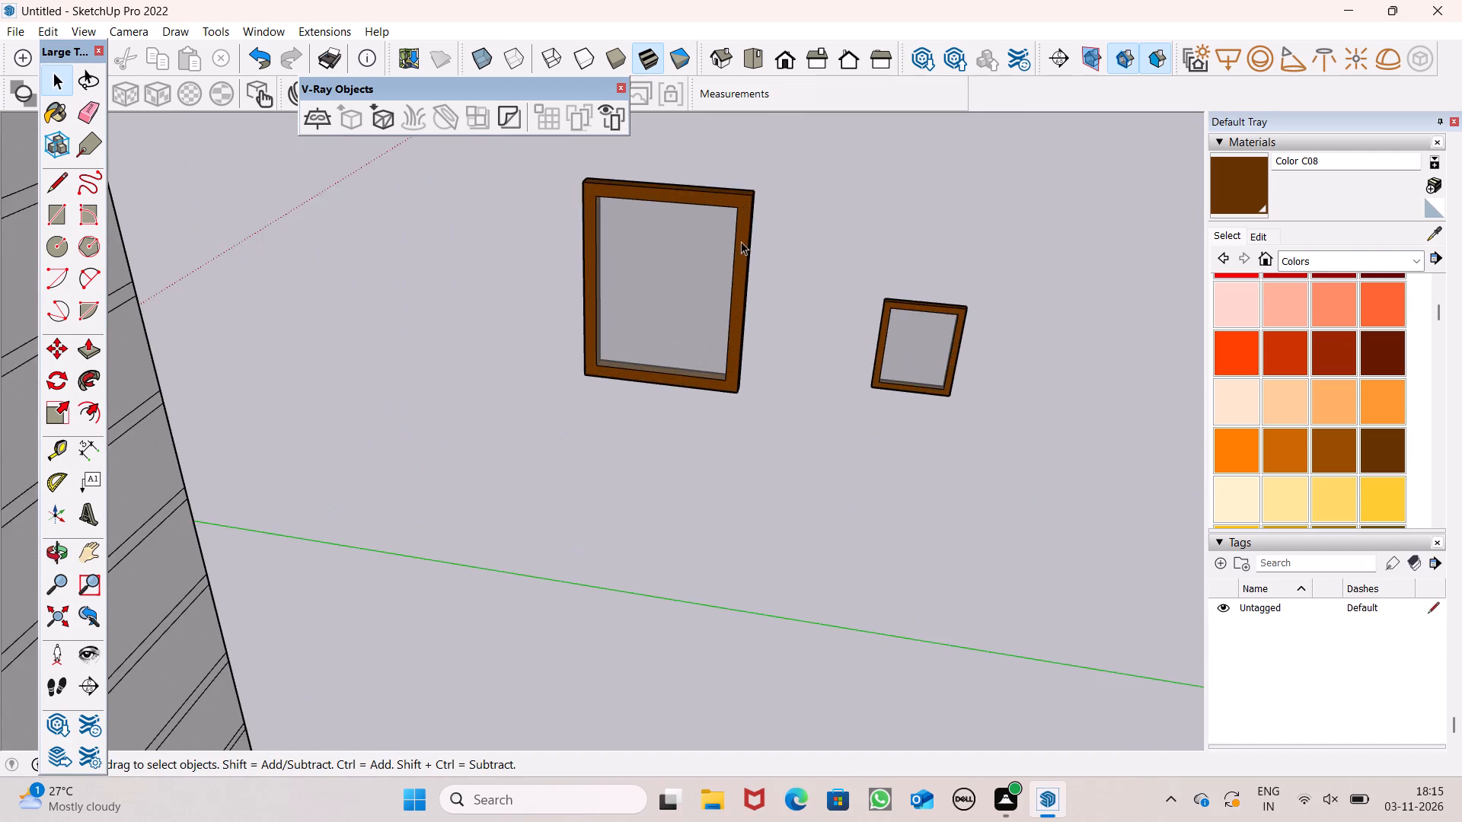
{"action": "scroll", "coordinate": [728, 280], "scroll_direction": "down", "scroll_amount": 4}
{"action": "triple_click", "coordinate": [717, 280]}
{"action": "right_click", "coordinate": [717, 279]}
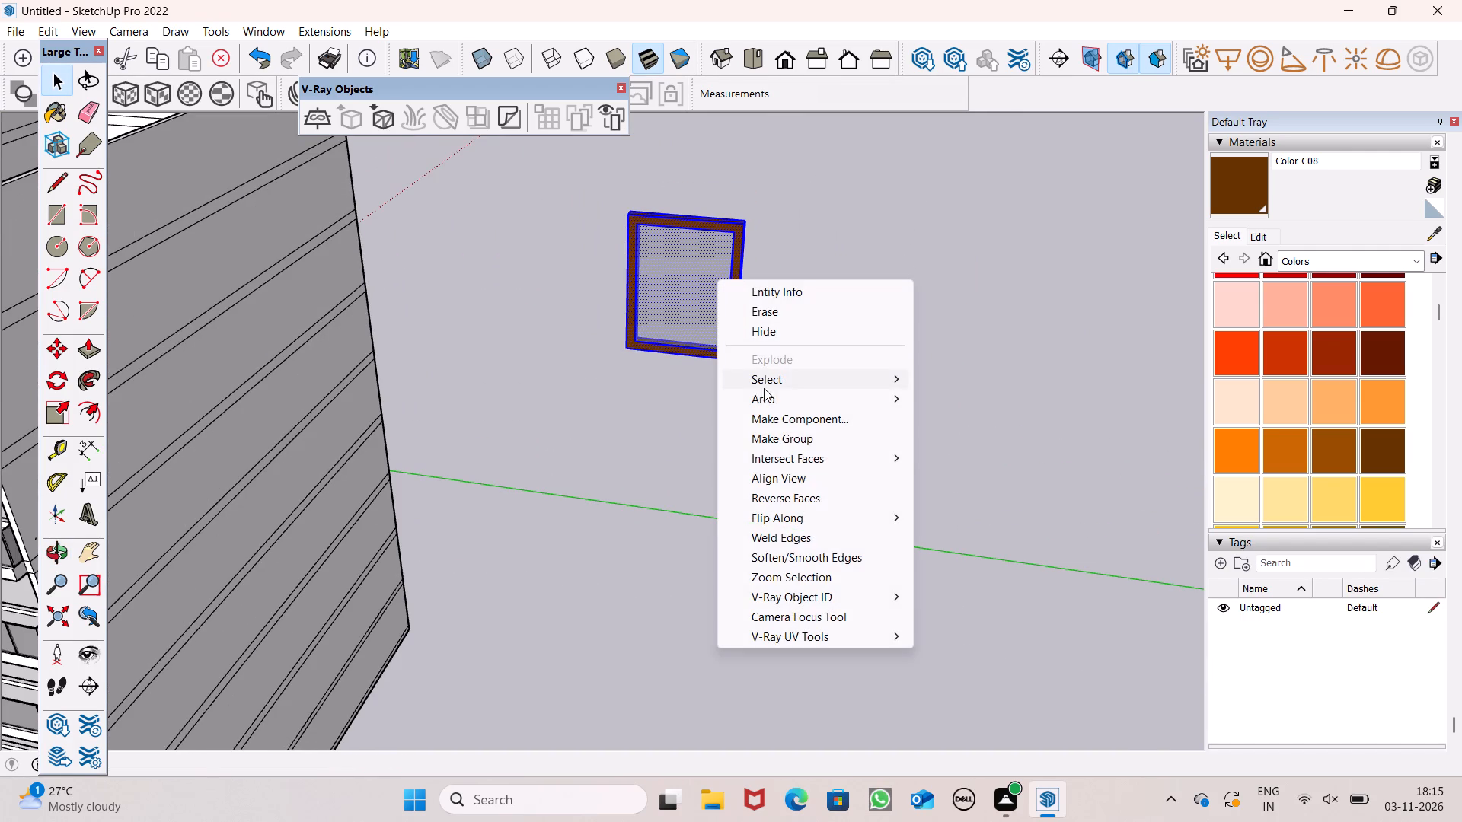
{"action": "left_click", "coordinate": [775, 435]}
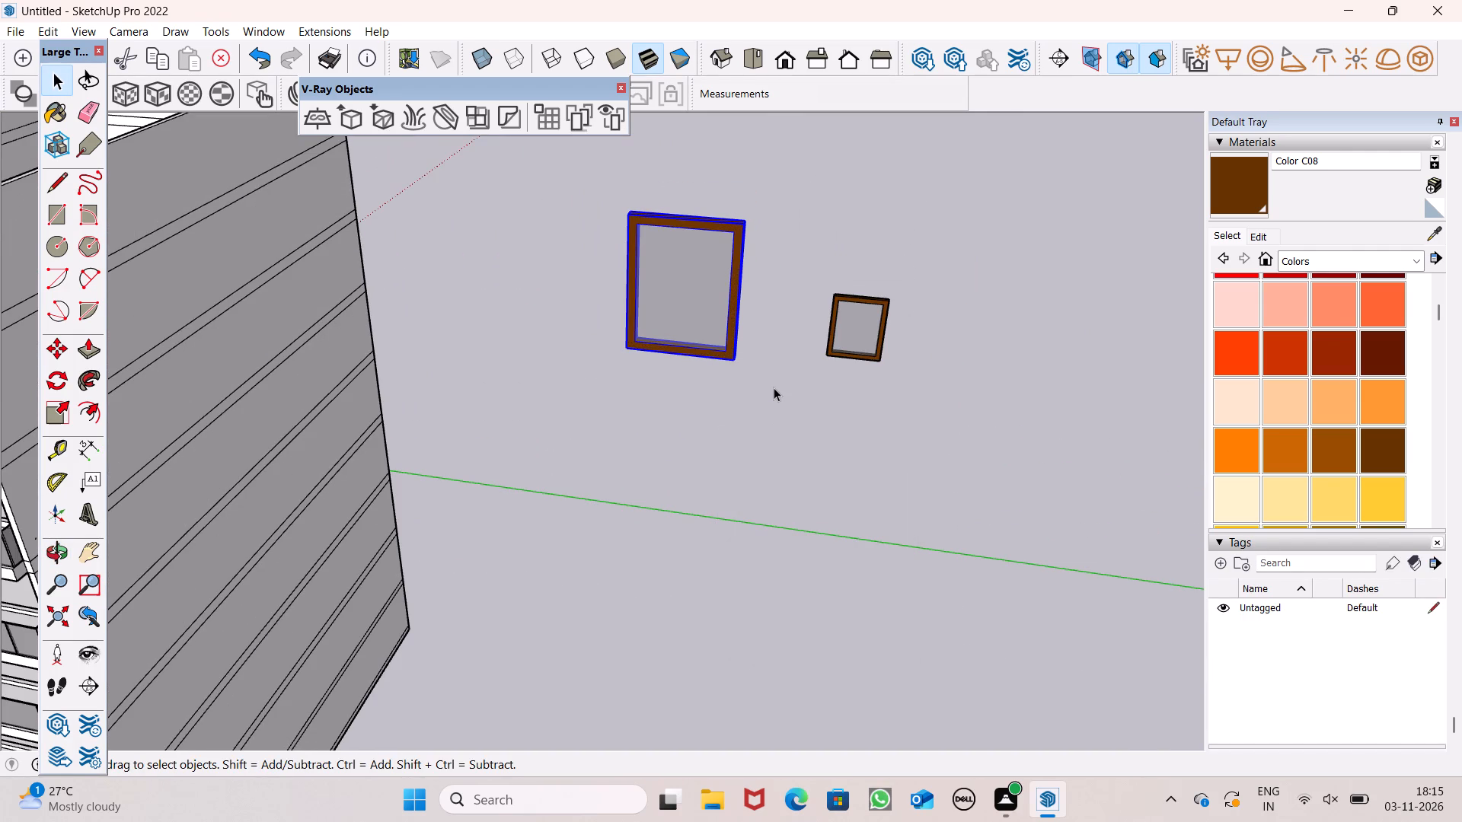
{"action": "left_click", "coordinate": [774, 387]}
Make the small single-pane frame, with its glass and border, into one group.
{"action": "scroll", "coordinate": [758, 358], "scroll_direction": "down", "scroll_amount": 3}
{"action": "scroll", "coordinate": [806, 355], "scroll_direction": "up", "scroll_amount": 6}
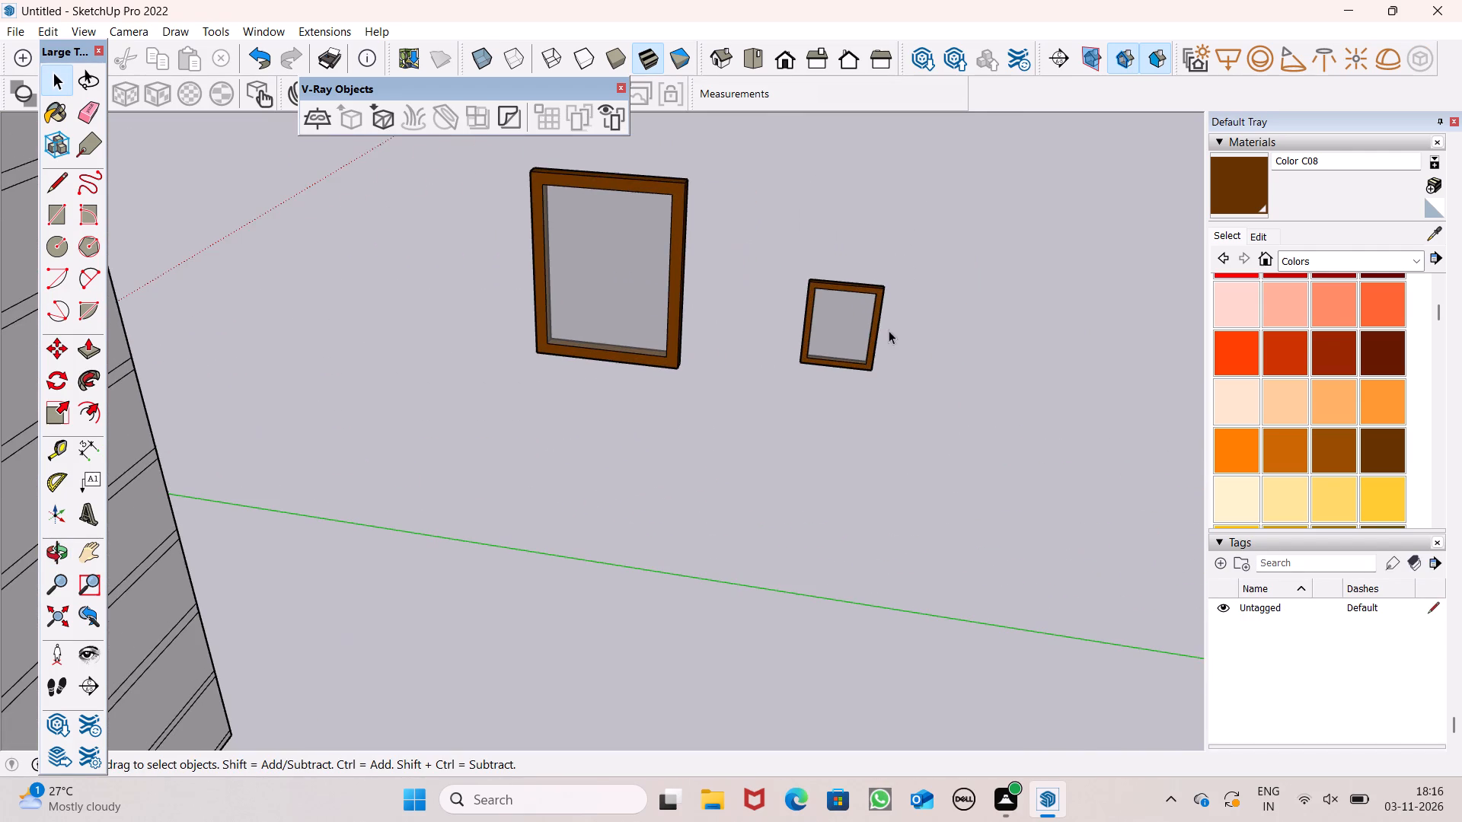
{"action": "triple_click", "coordinate": [853, 311]}
{"action": "left_click", "coordinate": [853, 311]}
{"action": "right_click", "coordinate": [853, 311]}
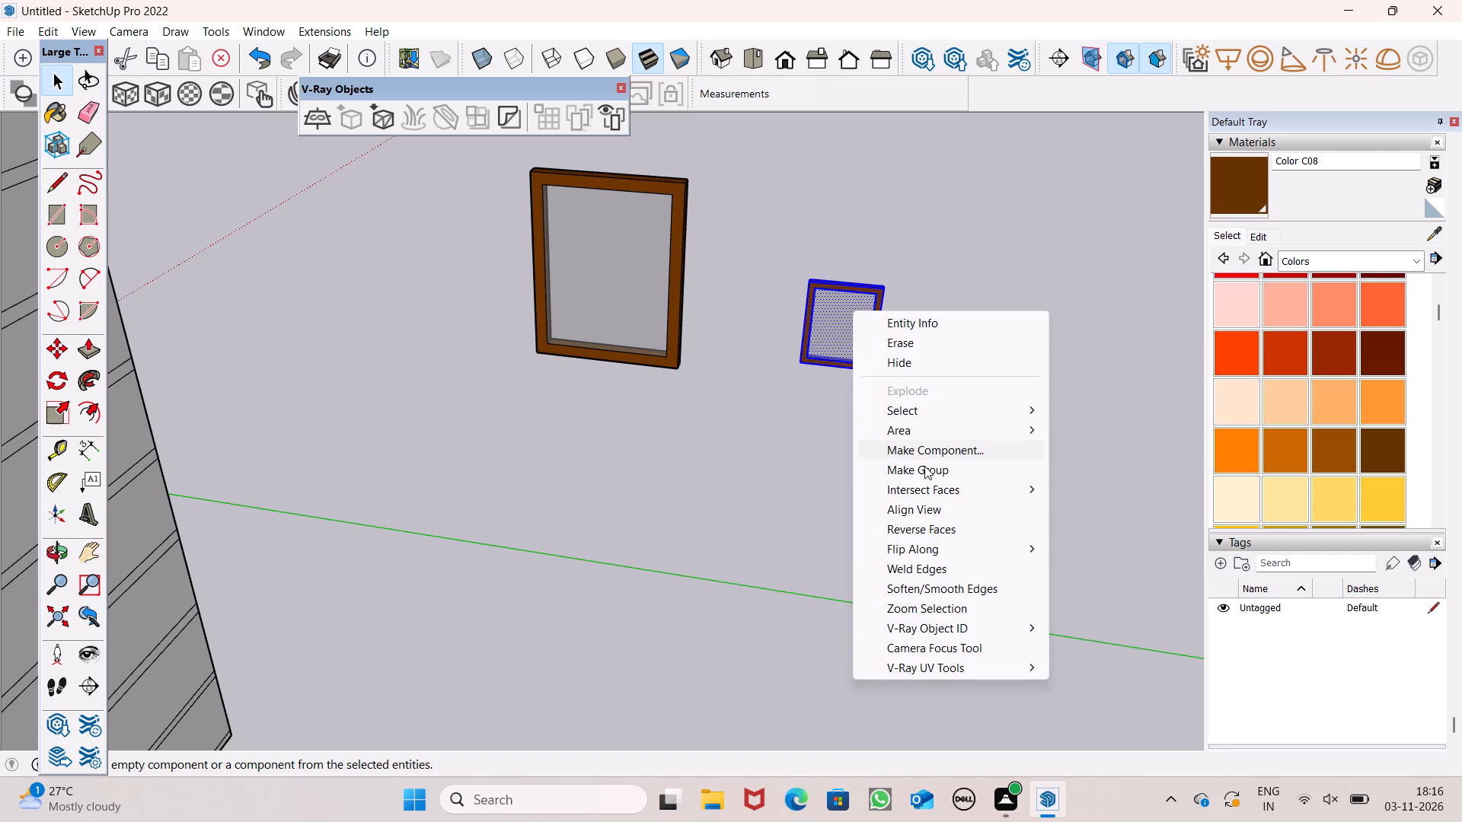
{"action": "left_click", "coordinate": [928, 467]}
{"action": "scroll", "coordinate": [803, 251], "scroll_direction": "down", "scroll_amount": 5}
{"action": "left_click_drag", "start_coordinate": [750, 393], "coordinate": [749, 384]}
Make the five-pane frame, with all its panes, dividers and border, into one group.
{"action": "scroll", "coordinate": [700, 279], "scroll_direction": "down", "scroll_amount": 6}
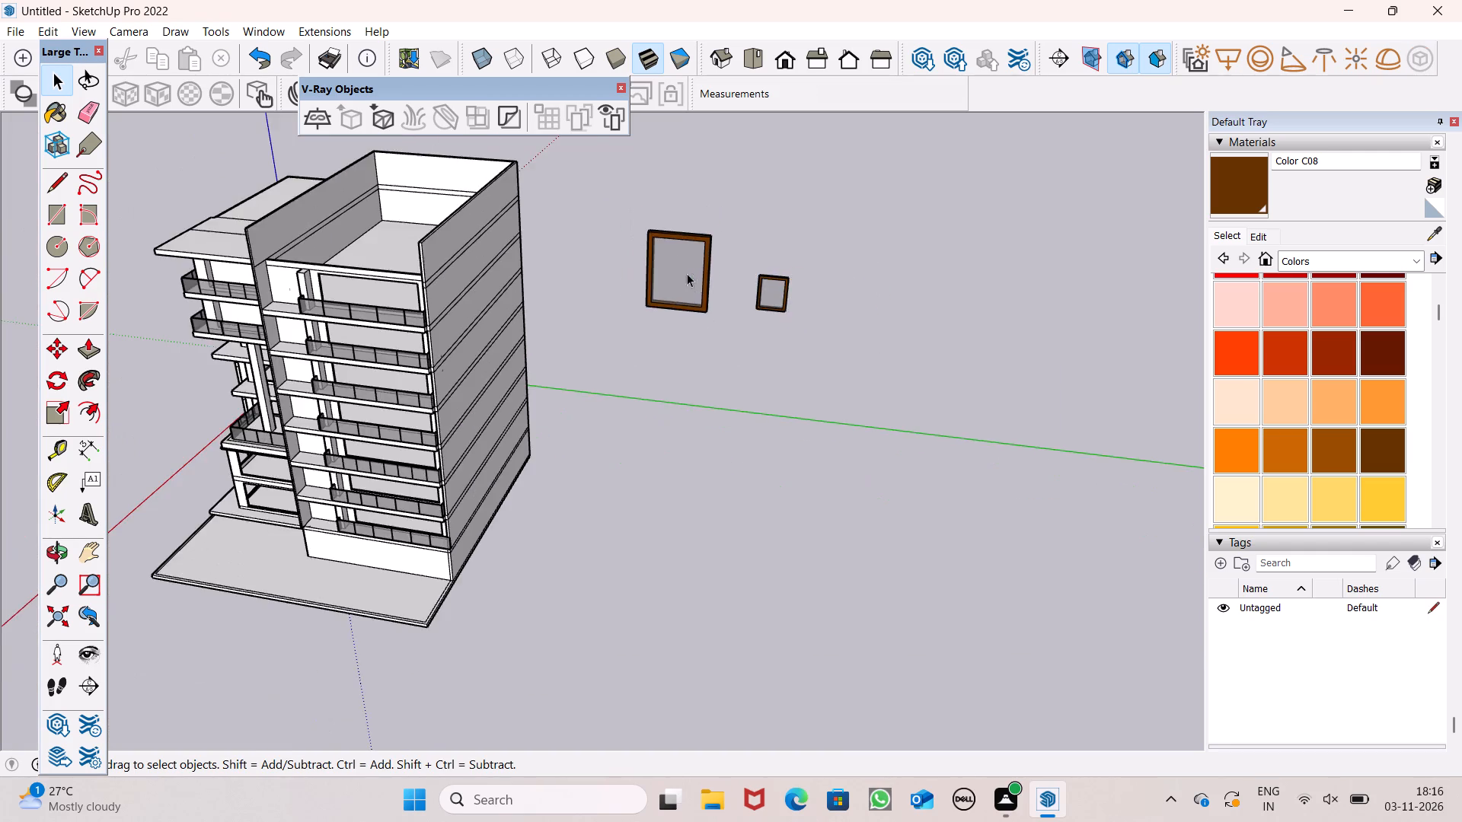
{"action": "scroll", "coordinate": [670, 229], "scroll_direction": "down", "scroll_amount": 5}
{"action": "scroll", "coordinate": [463, 491], "scroll_direction": "up", "scroll_amount": 5}
{"action": "scroll", "coordinate": [496, 555], "scroll_direction": "down", "scroll_amount": 1}
{"action": "scroll", "coordinate": [448, 620], "scroll_direction": "up", "scroll_amount": 5}
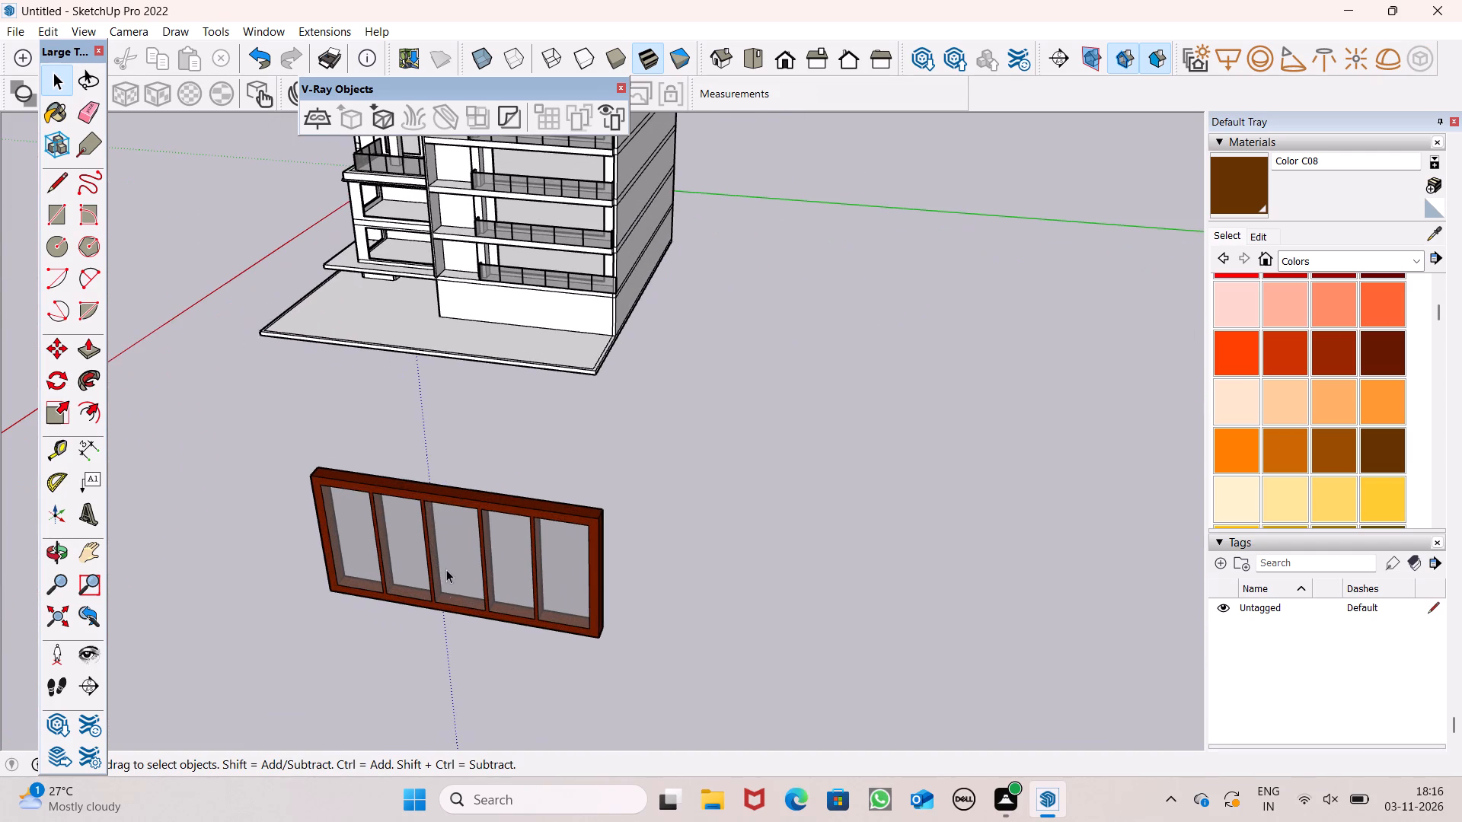
{"action": "triple_click", "coordinate": [448, 562]}
{"action": "left_click", "coordinate": [448, 562]}
{"action": "right_click", "coordinate": [448, 562]}
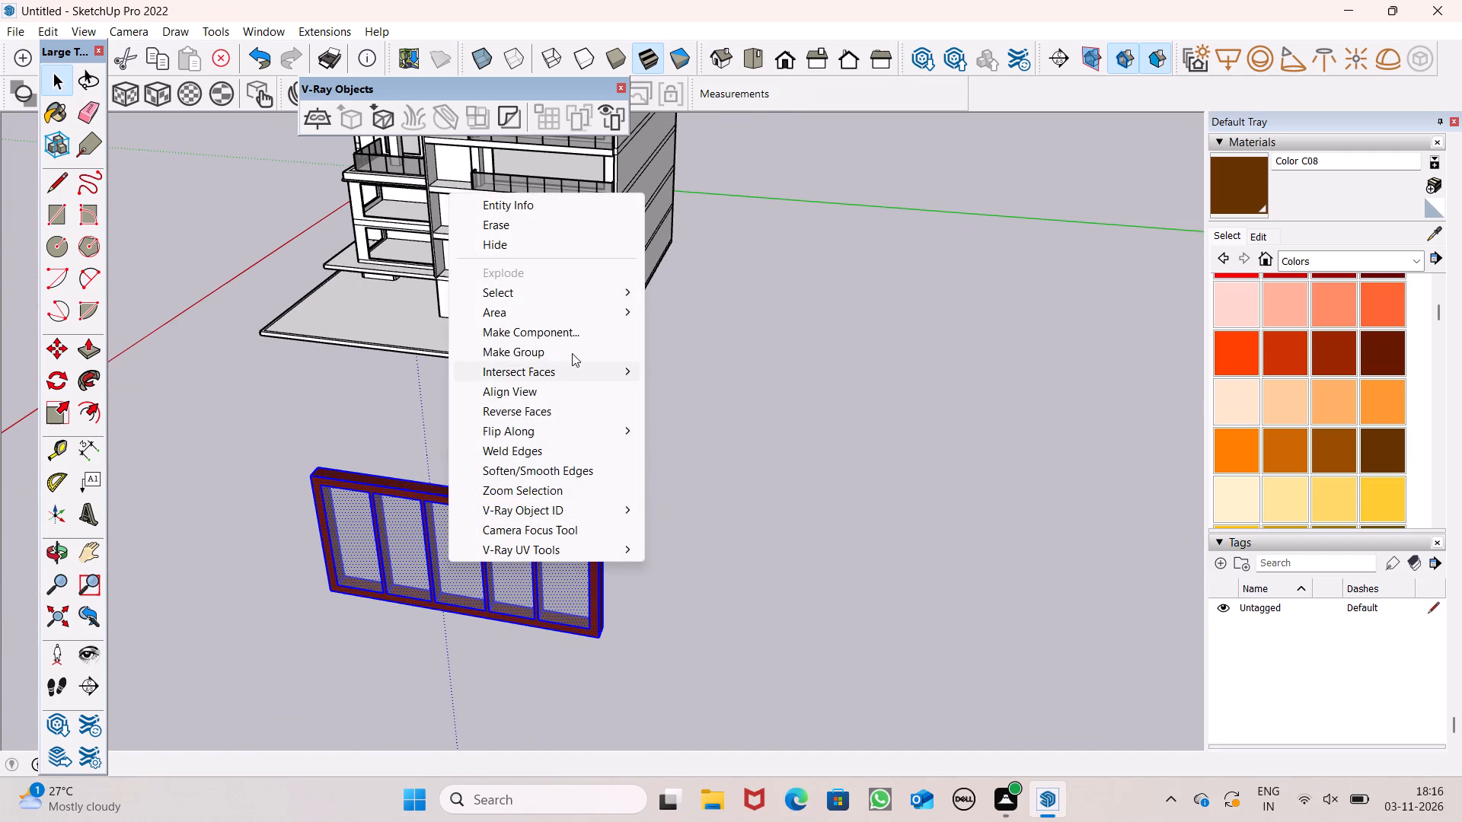
{"action": "left_click", "coordinate": [572, 352]}
Check the grouping of the large and small single-pane frames and examine all three frames beside the building.
{"action": "scroll", "coordinate": [640, 521], "scroll_direction": "down", "scroll_amount": 6}
{"action": "left_click", "coordinate": [787, 214]}
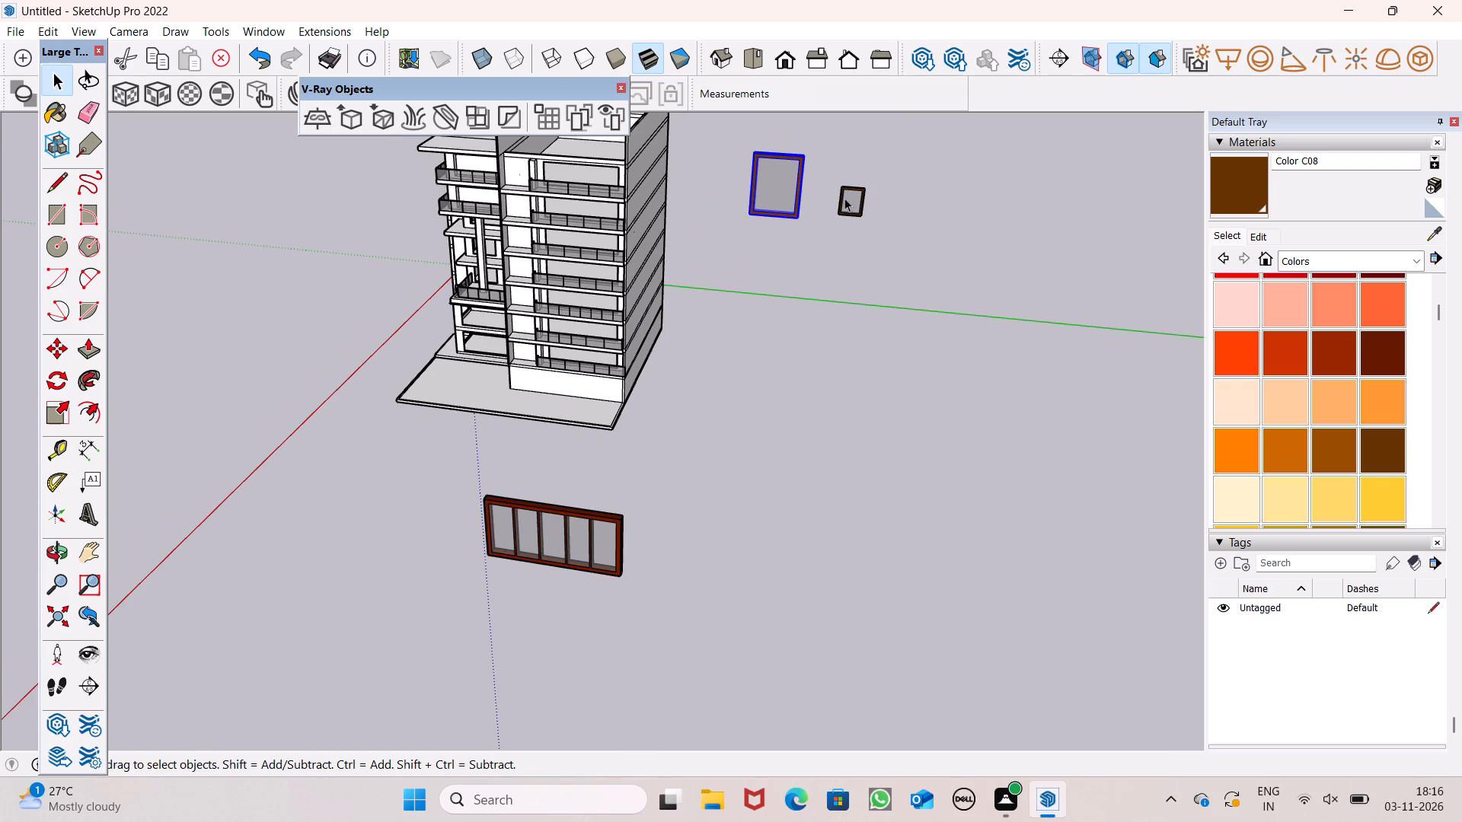
{"action": "left_click", "coordinate": [889, 210]}
{"action": "left_click", "coordinate": [839, 204]}
{"action": "scroll", "coordinate": [750, 462], "scroll_direction": "down", "scroll_amount": 2}
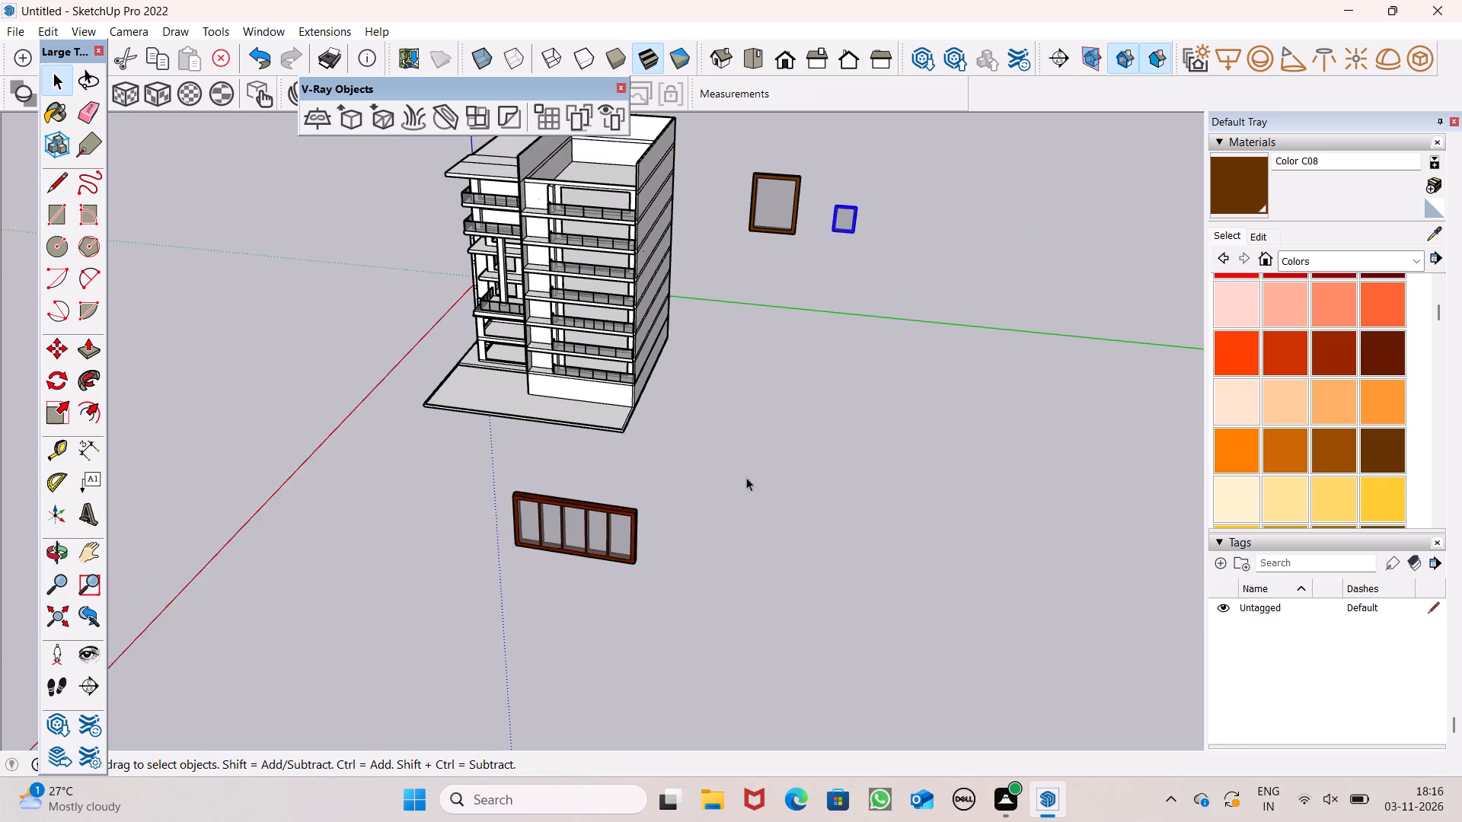
{"action": "scroll", "coordinate": [746, 477], "scroll_direction": "down", "scroll_amount": 1}
{"action": "left_click", "coordinate": [724, 499]}
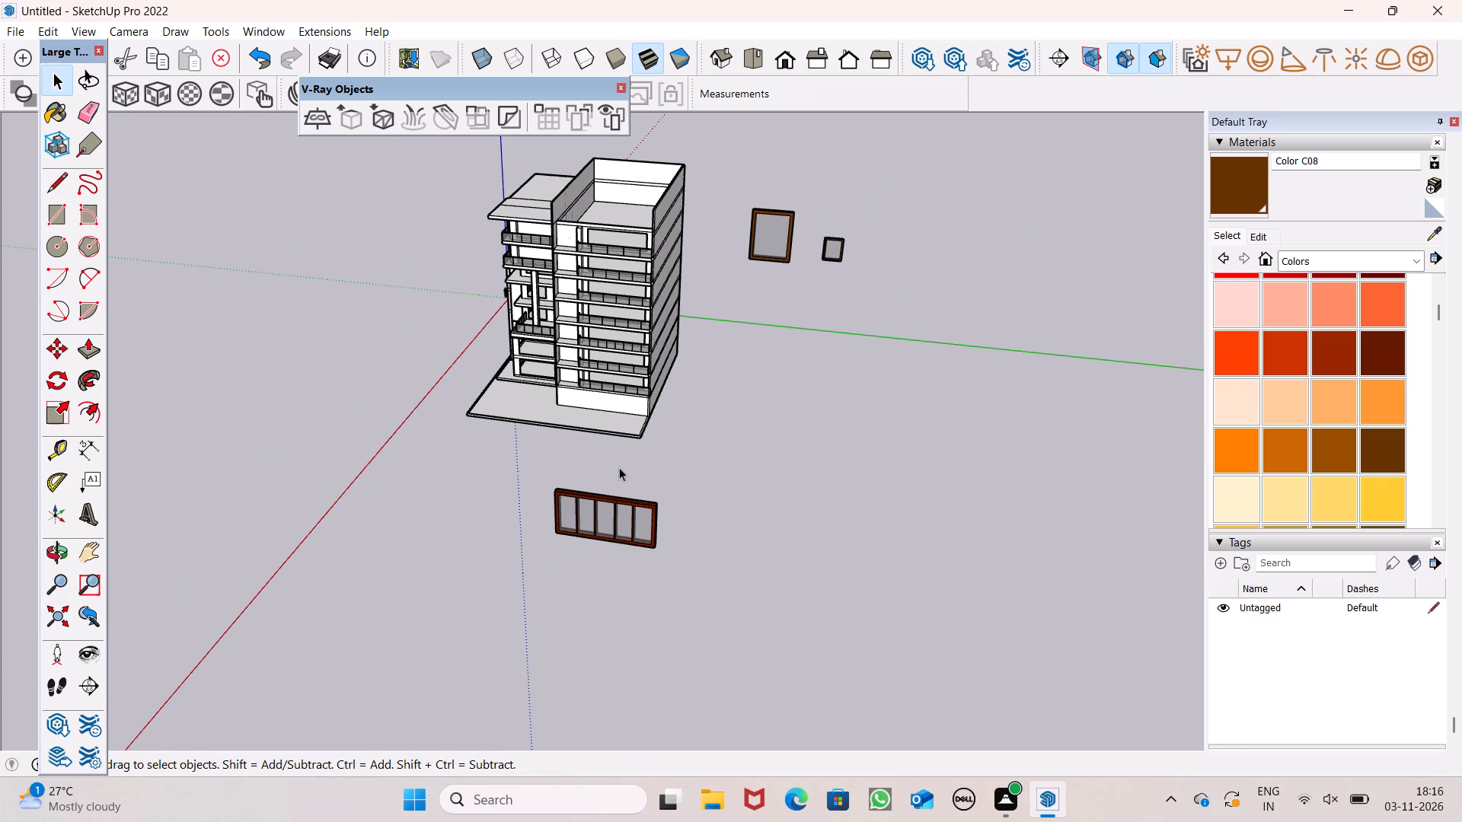
{"action": "scroll", "coordinate": [619, 467], "scroll_direction": "down", "scroll_amount": 3}
{"action": "scroll", "coordinate": [603, 510], "scroll_direction": "up", "scroll_amount": 6}
{"action": "middle_click_drag", "start_coordinate": [614, 517], "coordinate": [673, 496]}
{"action": "scroll", "coordinate": [654, 479], "scroll_direction": "down", "scroll_amount": 3}
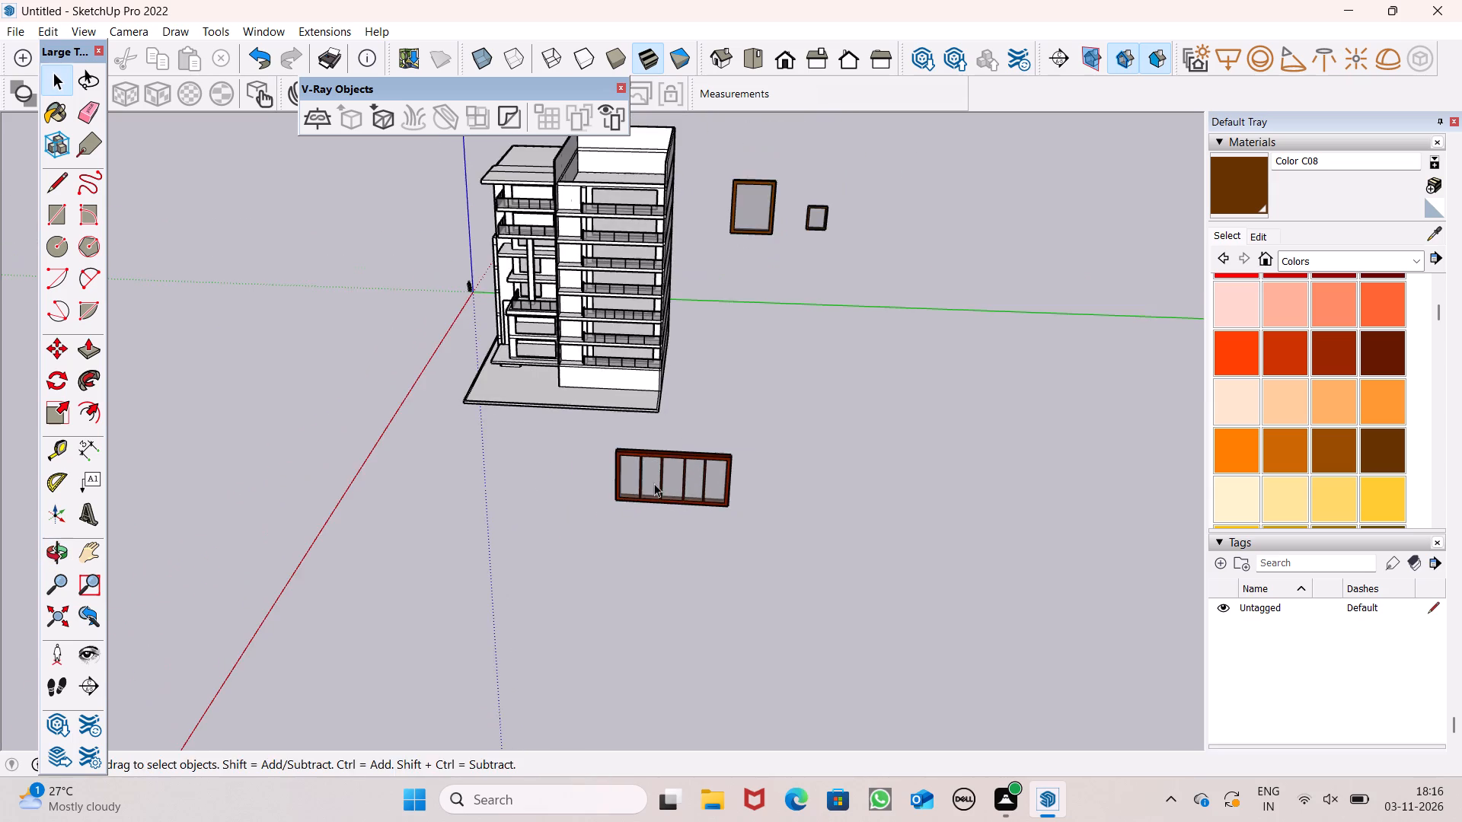
Move the five-pane window frame closer to the building's front corner, using one of its lower corners as the move point.
{"action": "middle_click_drag", "start_coordinate": [649, 495], "coordinate": [729, 451]}
{"action": "left_click", "coordinate": [729, 431]}
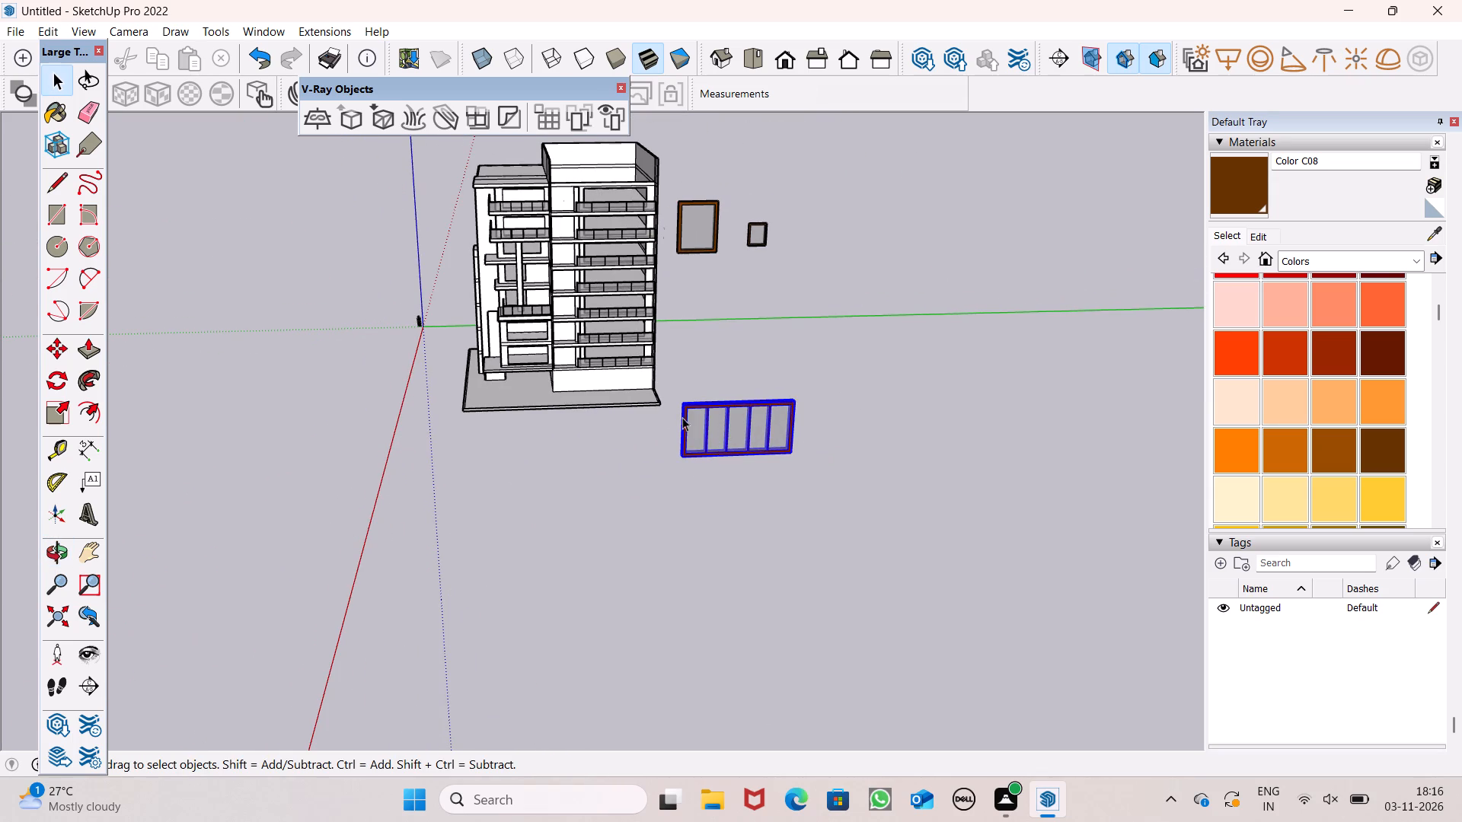
{"action": "middle_click_drag", "start_coordinate": [728, 291], "coordinate": [678, 247]}
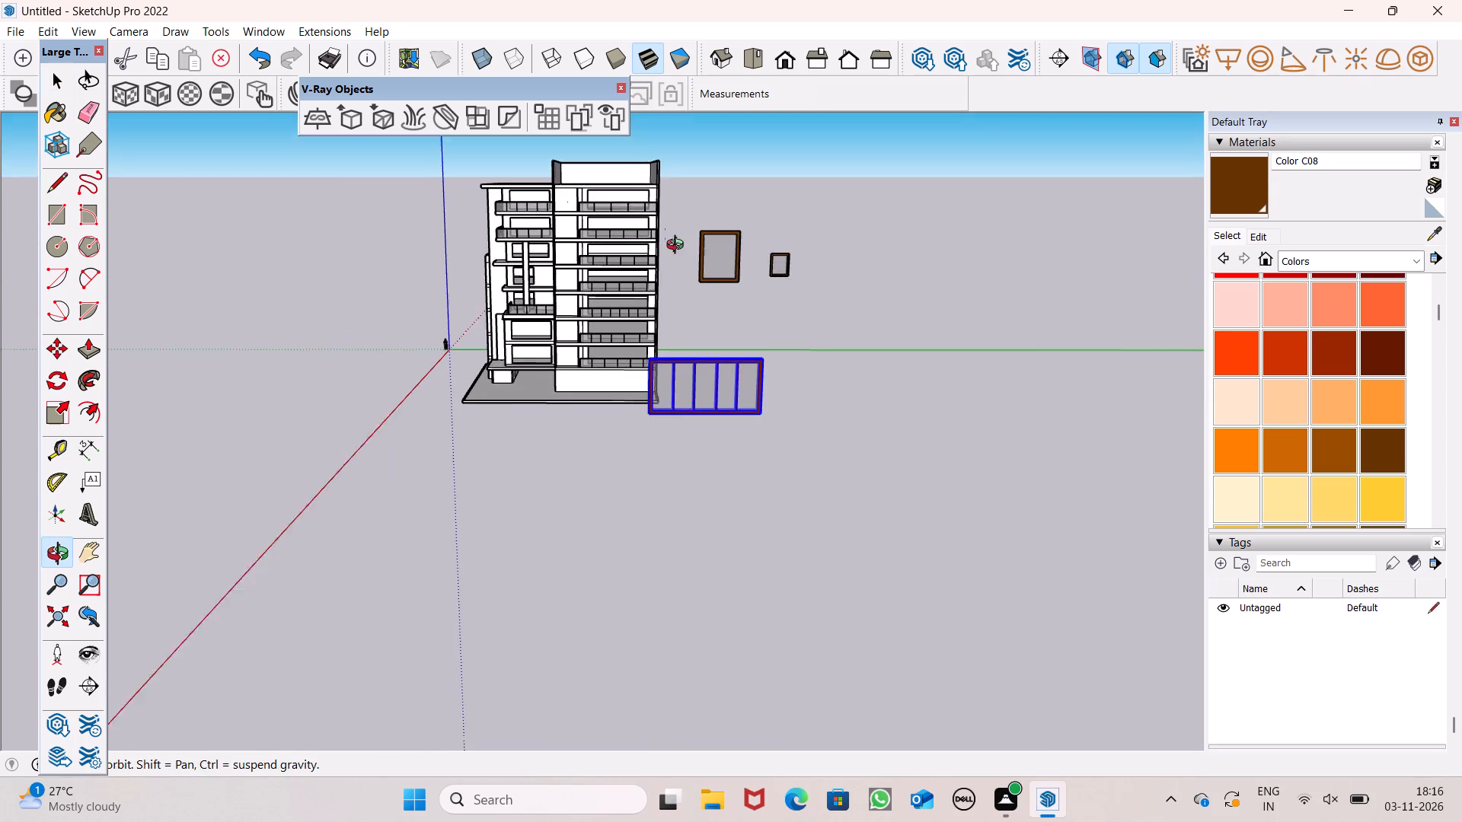
{"action": "middle_click_drag", "start_coordinate": [678, 247], "coordinate": [674, 250]}
{"action": "key", "text": "m"}
{"action": "key", "text": "Return"}
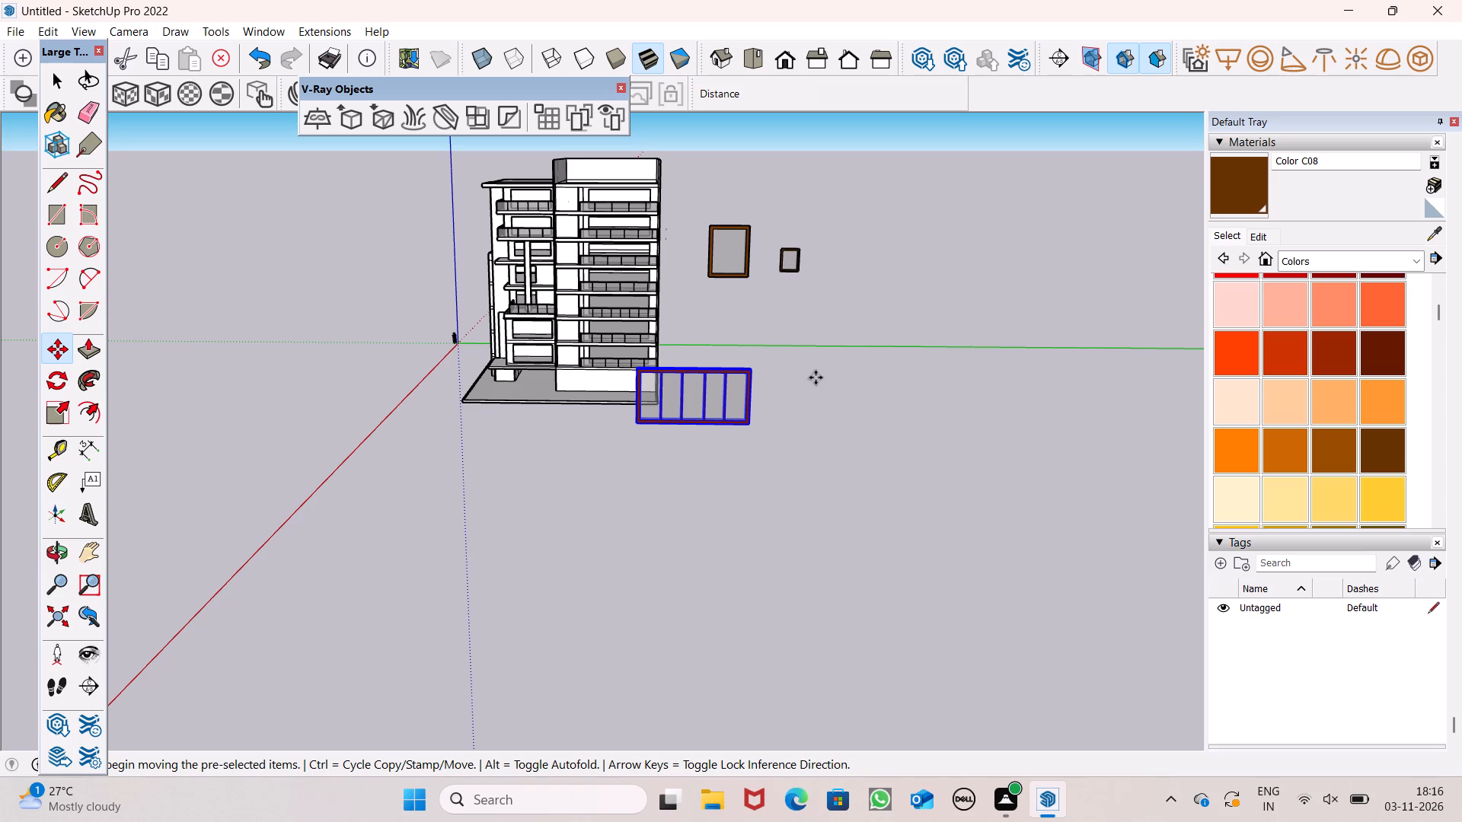
{"action": "scroll", "coordinate": [790, 352], "scroll_direction": "up", "scroll_amount": 5}
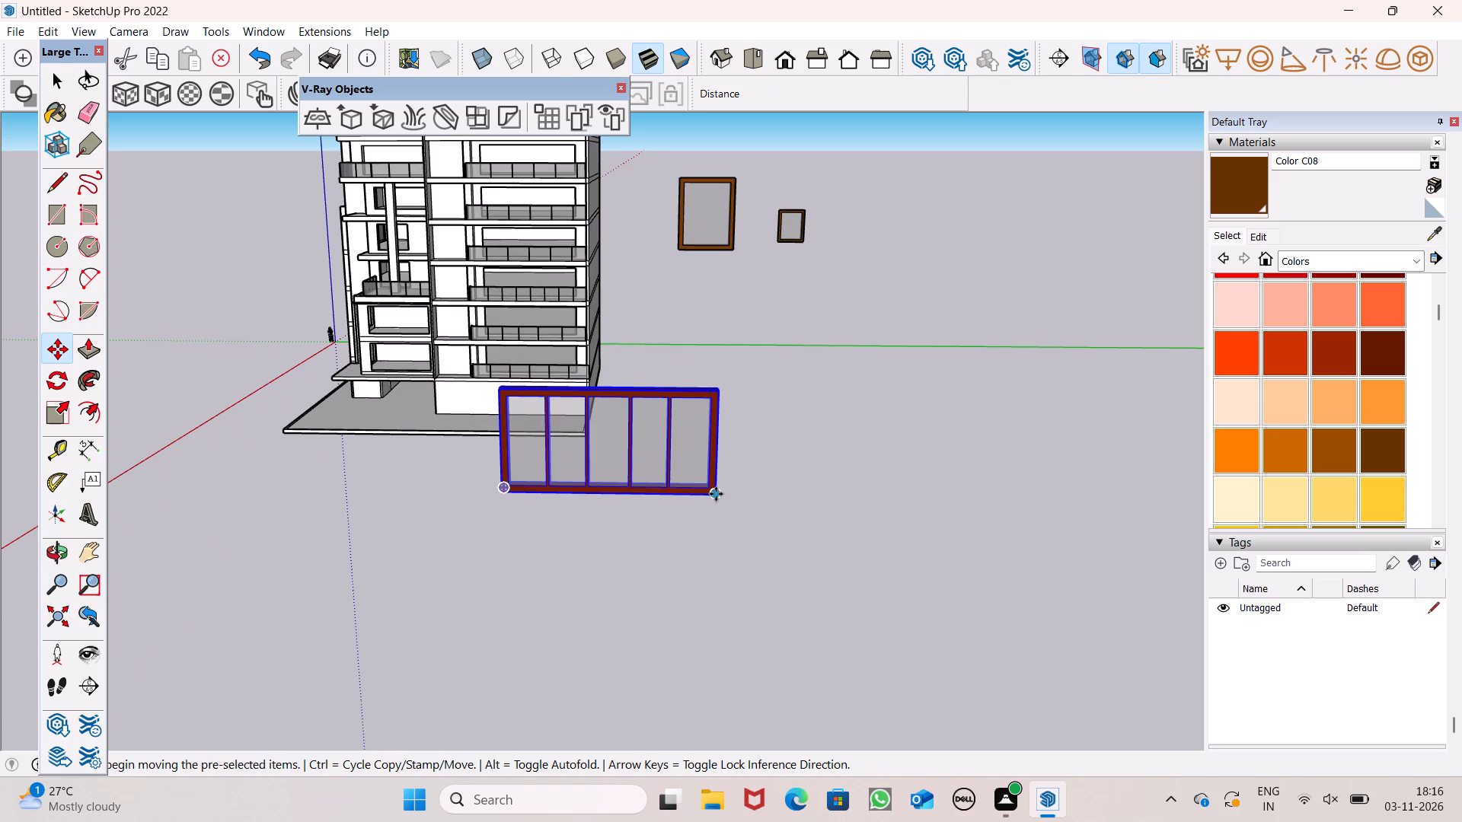
{"action": "left_click_drag", "start_coordinate": [715, 495], "coordinate": [586, 369]}
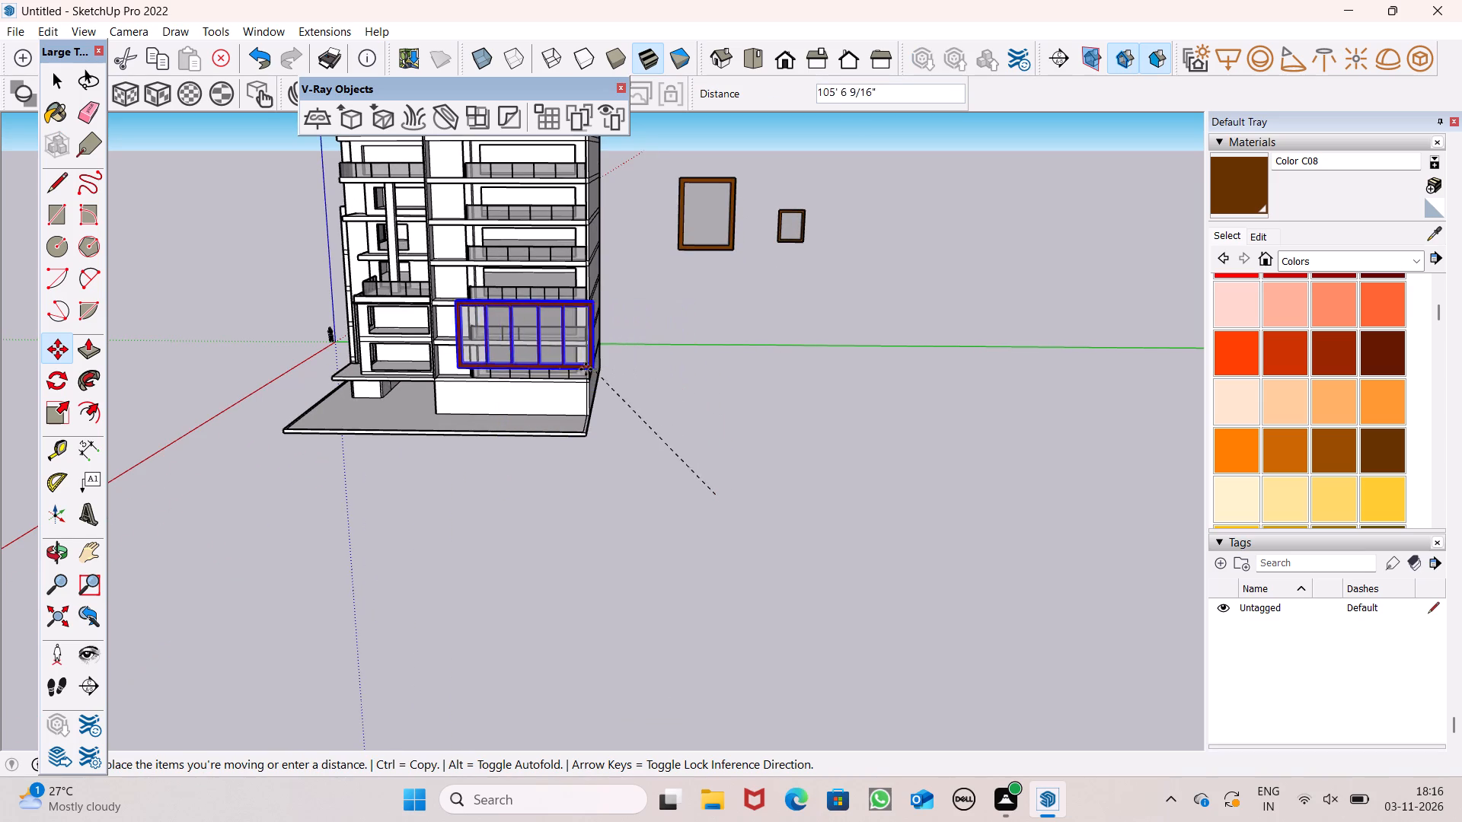
{"action": "left_click_drag", "start_coordinate": [586, 369], "coordinate": [759, 417]}
{"action": "key", "text": "space"}
{"action": "left_click", "coordinate": [712, 467]}
Scale the five-pane window frame down uniformly from an upper corner, keeping the diagonally opposite lower corner fixed.
{"action": "scroll", "coordinate": [798, 339], "scroll_direction": "up", "scroll_amount": 6}
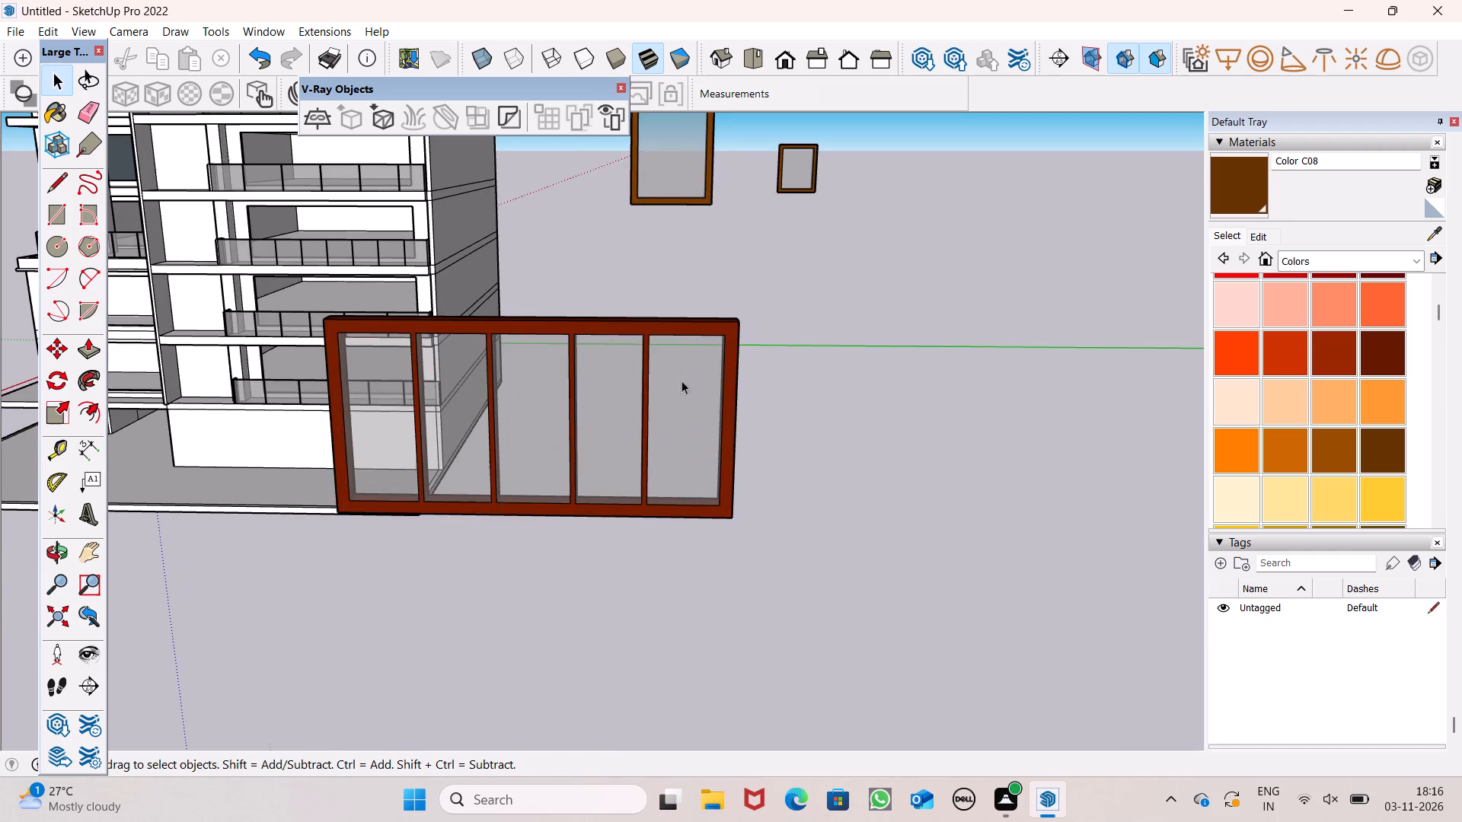
{"action": "left_click", "coordinate": [621, 394]}
{"action": "scroll", "coordinate": [666, 330], "scroll_direction": "down", "scroll_amount": 3}
{"action": "middle_click_drag", "start_coordinate": [659, 340], "coordinate": [667, 396]}
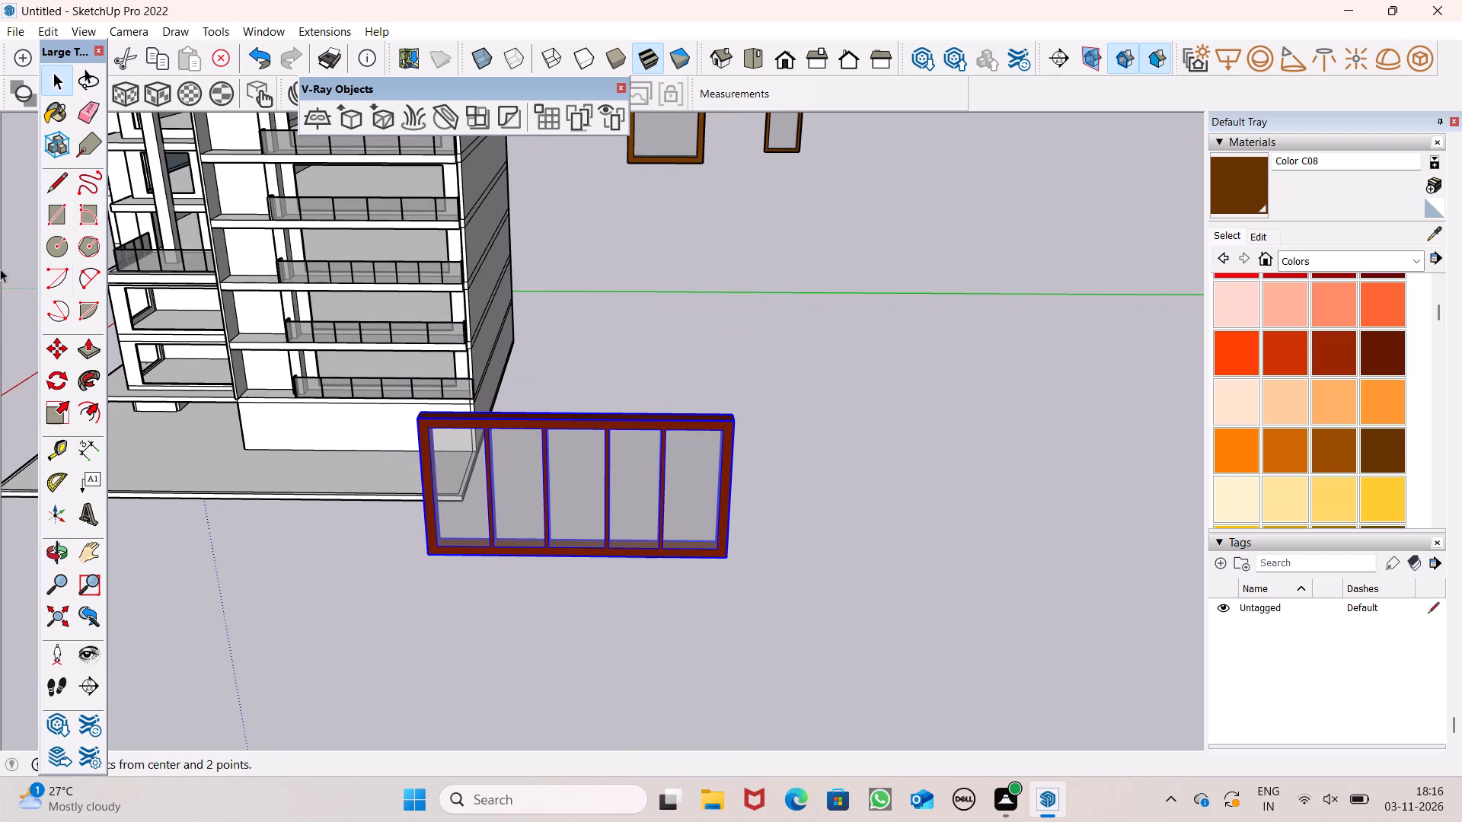
{"action": "left_click", "coordinate": [58, 412]}
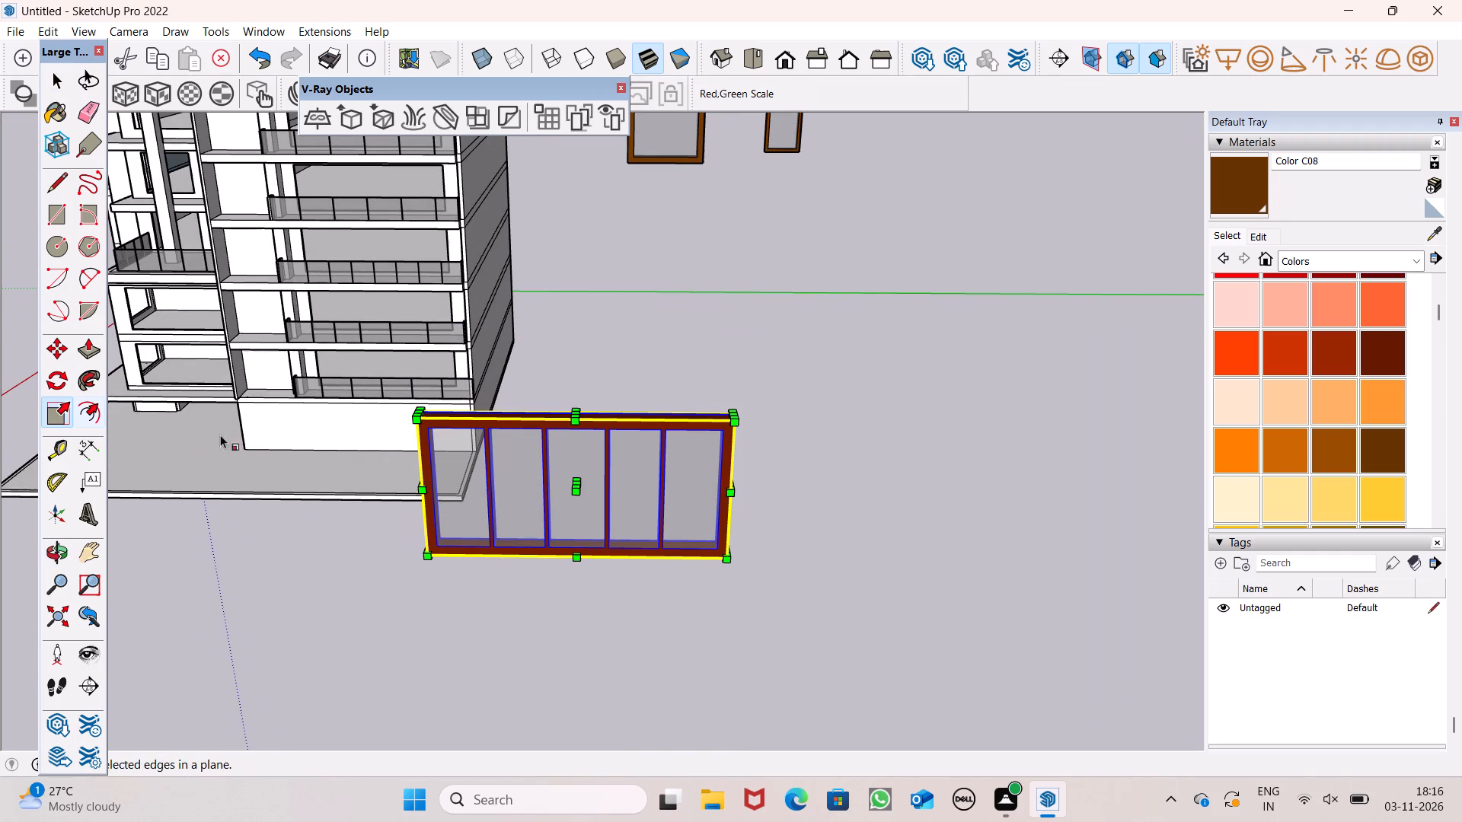
{"action": "left_click_drag", "start_coordinate": [420, 419], "coordinate": [468, 469]}
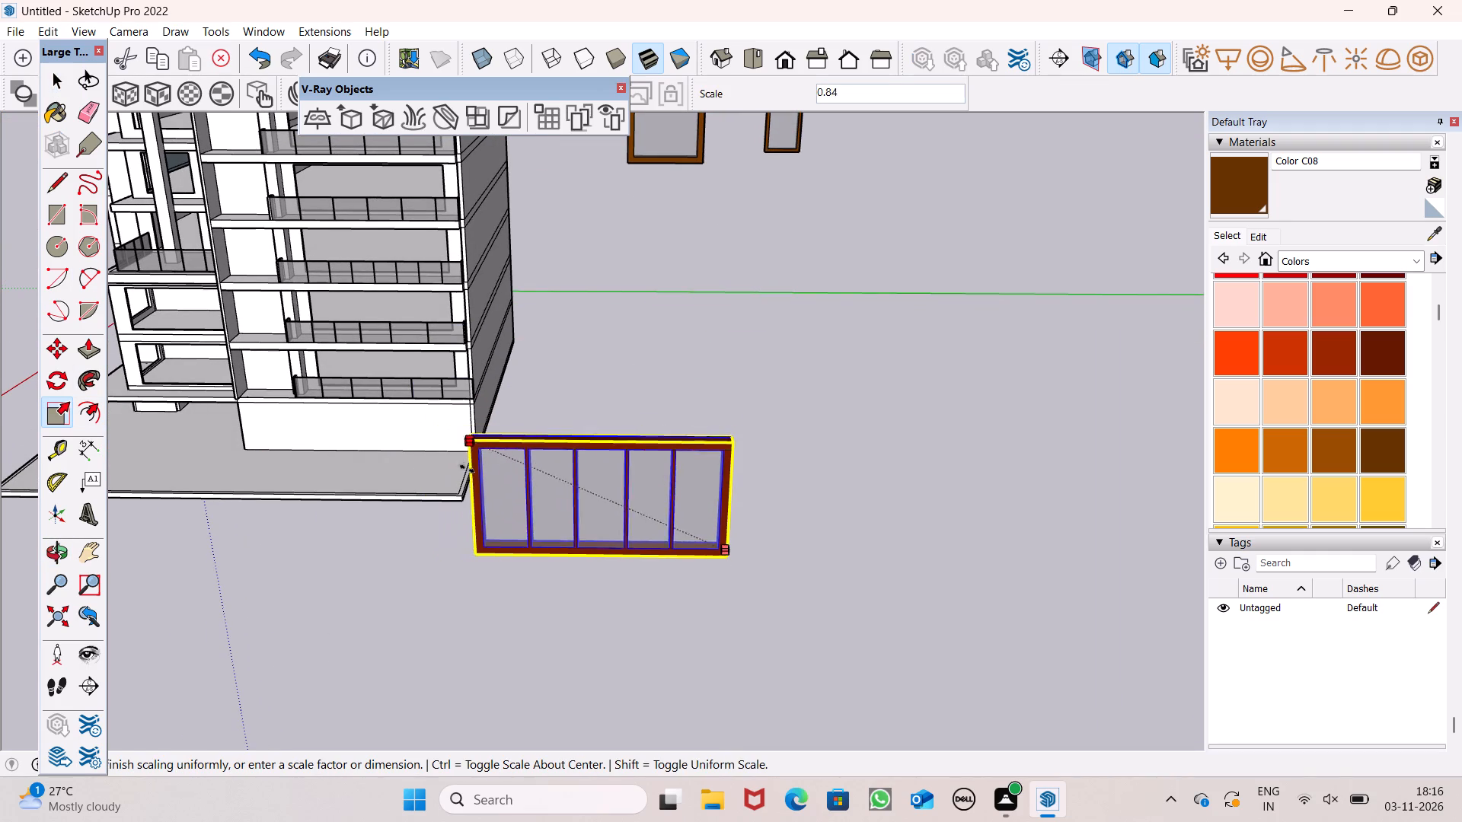
{"action": "left_click_drag", "start_coordinate": [468, 469], "coordinate": [560, 525]}
Scale only the height of the five-pane frame down to roughly three quarters, keeping its bottom edge fixed.
{"action": "scroll", "coordinate": [643, 505], "scroll_direction": "up", "scroll_amount": 7}
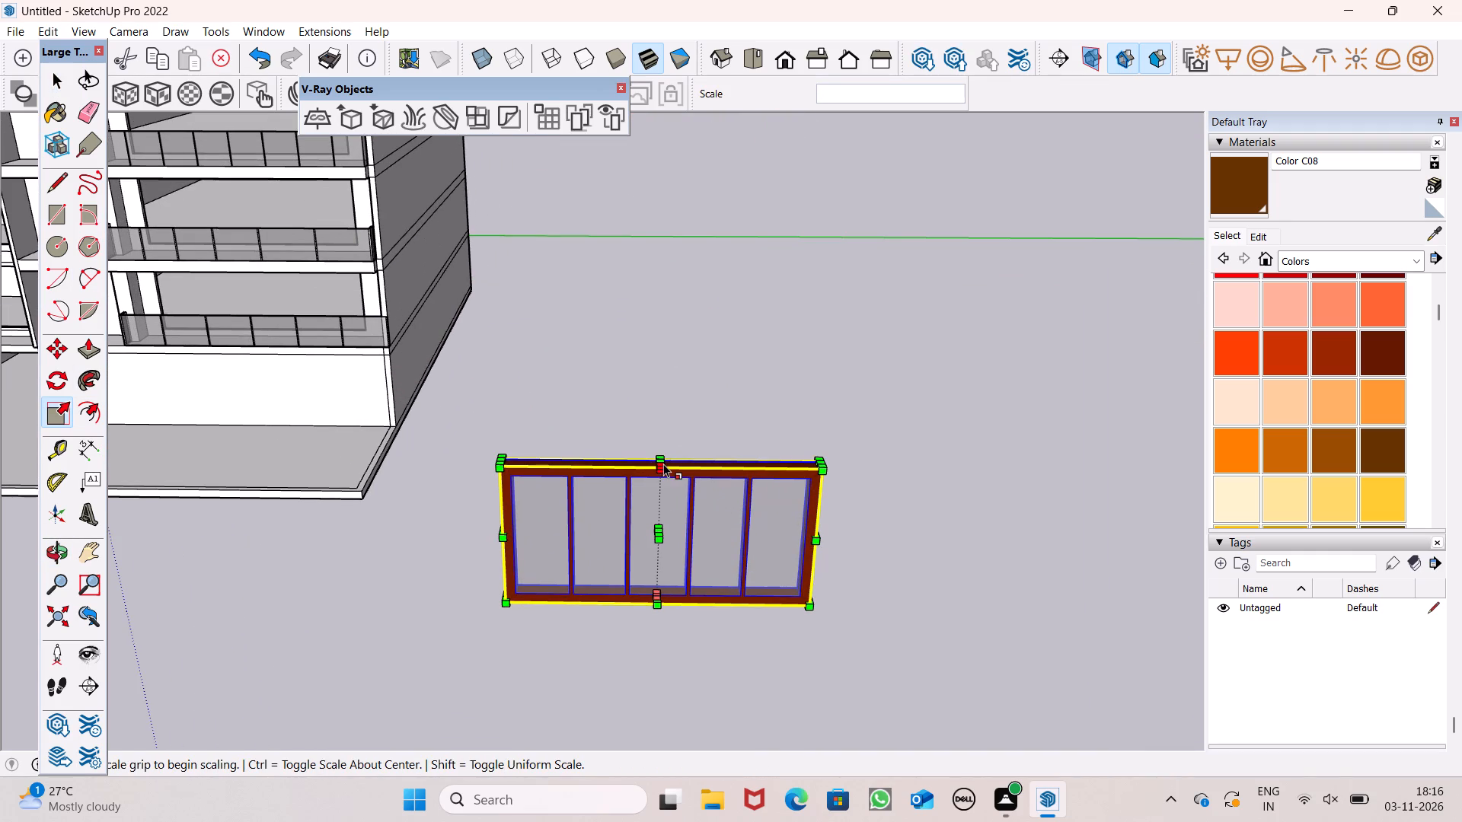
{"action": "left_click_drag", "start_coordinate": [661, 458], "coordinate": [655, 489]}
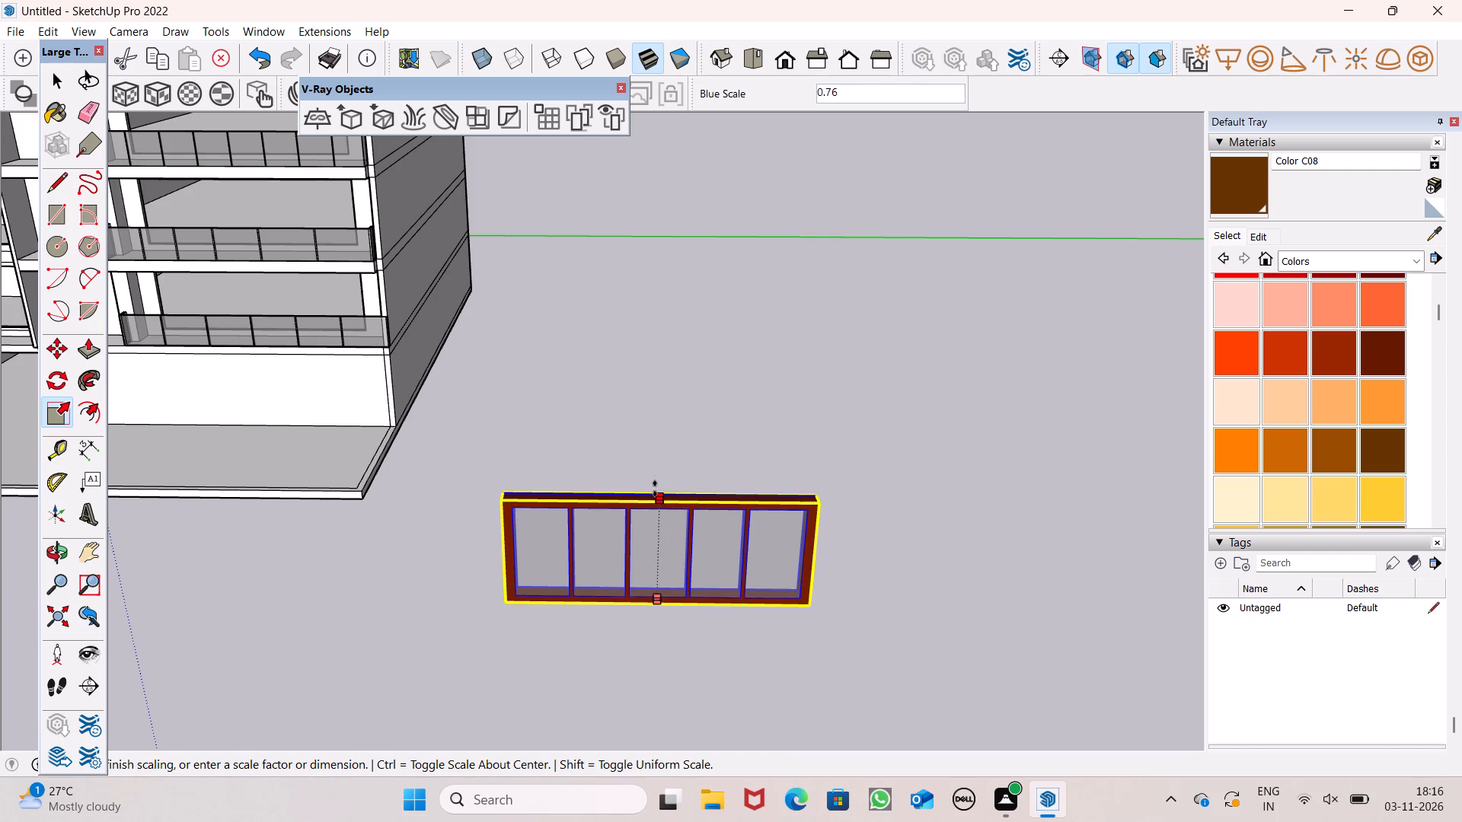
{"action": "left_click_drag", "start_coordinate": [655, 489], "coordinate": [659, 495]}
{"action": "key", "text": "space"}
Move the five-pane frame by its lower corner onto the building, into the opening behind the lowest glass balcony parapet.
{"action": "scroll", "coordinate": [717, 352], "scroll_direction": "down", "scroll_amount": 5}
{"action": "middle_click_drag", "start_coordinate": [721, 413], "coordinate": [719, 399]}
{"action": "key", "text": "m"}
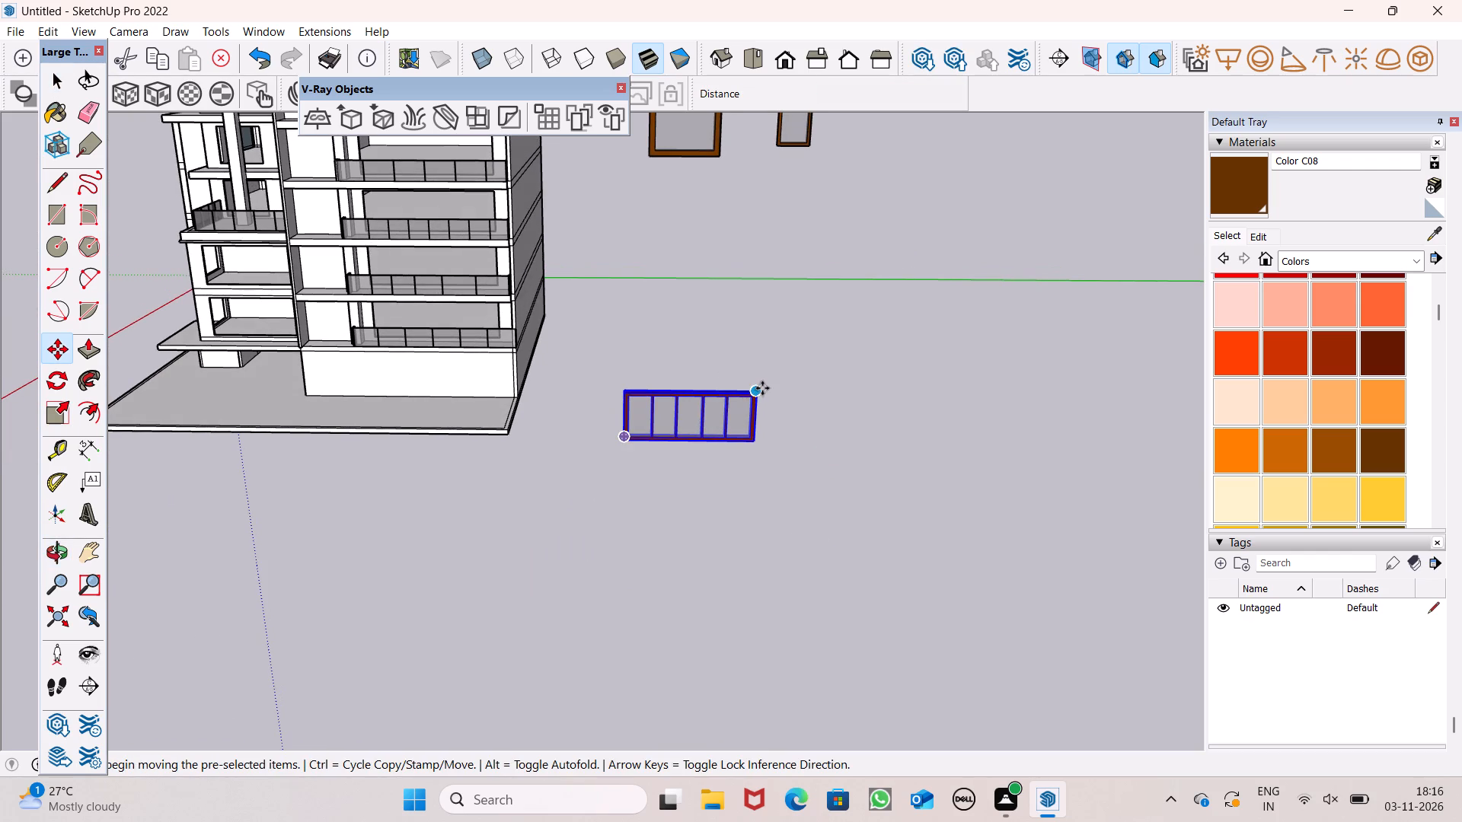
{"action": "key", "text": "Return"}
{"action": "scroll", "coordinate": [780, 430], "scroll_direction": "down", "scroll_amount": 5}
{"action": "scroll", "coordinate": [610, 380], "scroll_direction": "up", "scroll_amount": 7}
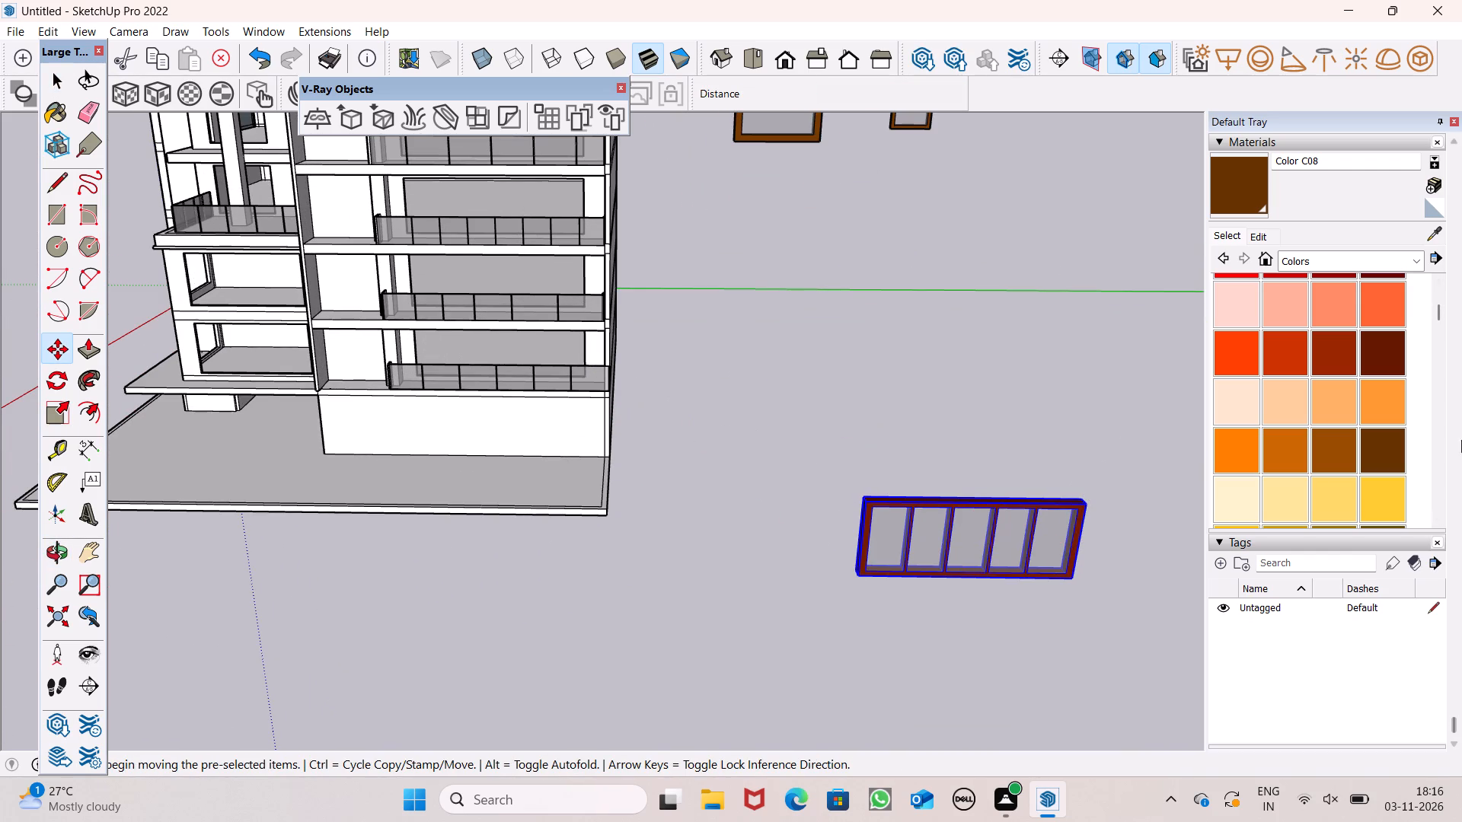
{"action": "left_click_drag", "start_coordinate": [1079, 581], "coordinate": [589, 358]}
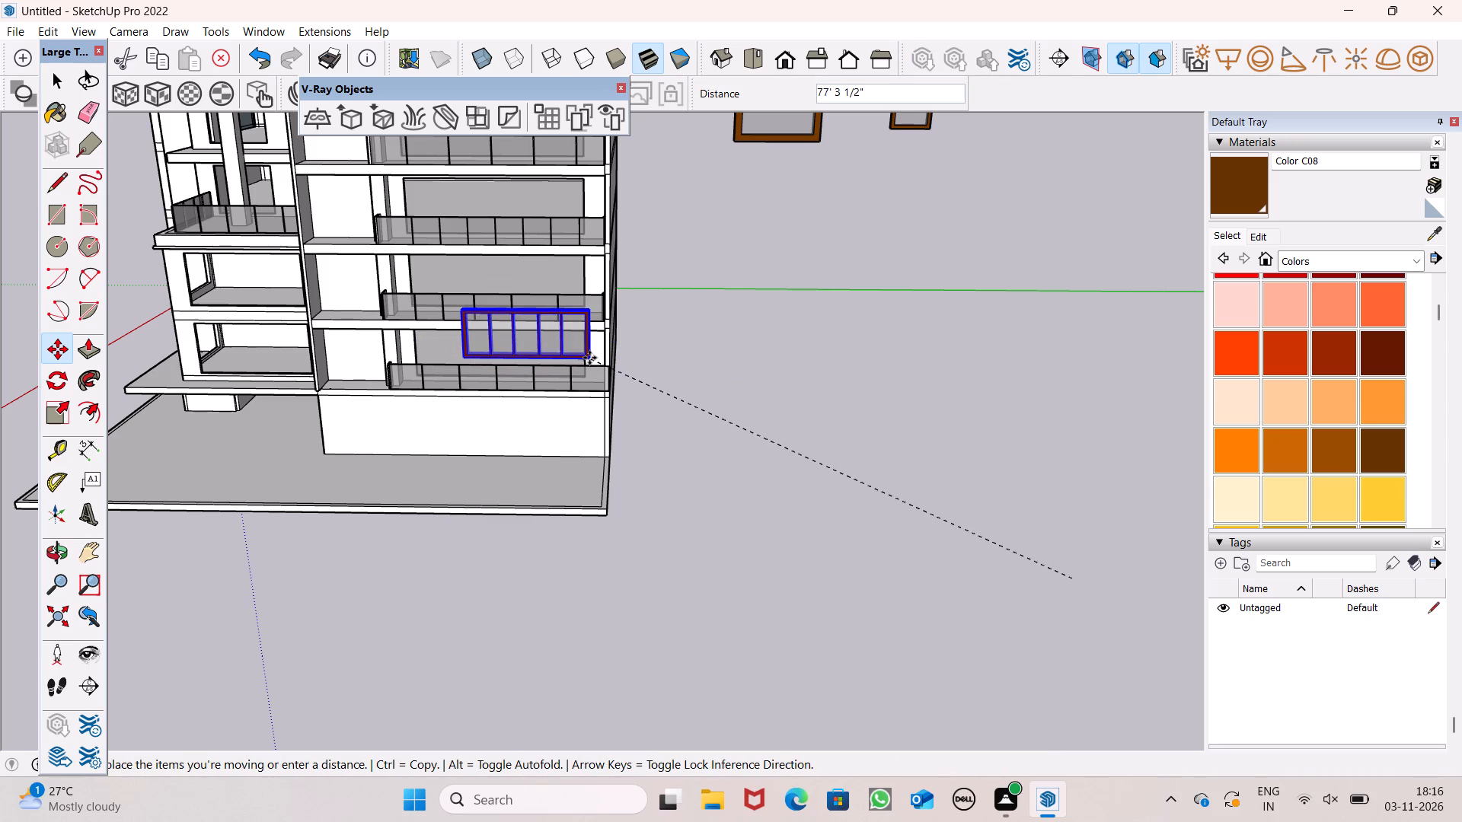
{"action": "left_click_drag", "start_coordinate": [589, 358], "coordinate": [577, 340]}
Move the five-pane frame down so its lower outer corner meets the bottom corner of the lowest balcony's opening.
{"action": "scroll", "coordinate": [577, 354], "scroll_direction": "up", "scroll_amount": 7}
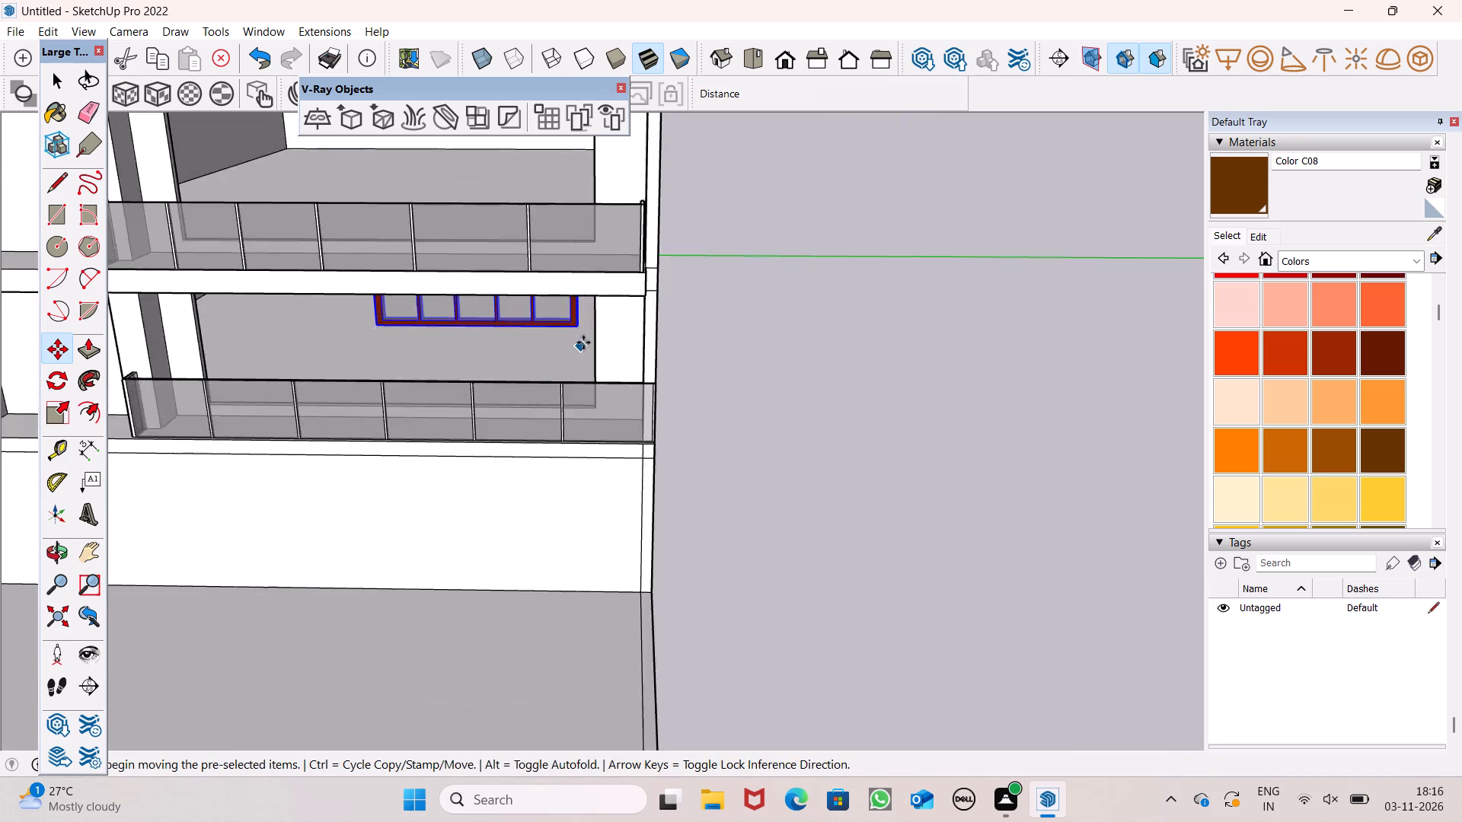
{"action": "scroll", "coordinate": [583, 342], "scroll_direction": "up", "scroll_amount": 2}
{"action": "middle_click_drag", "start_coordinate": [588, 363], "coordinate": [535, 384]}
{"action": "scroll", "coordinate": [556, 348], "scroll_direction": "up", "scroll_amount": 7}
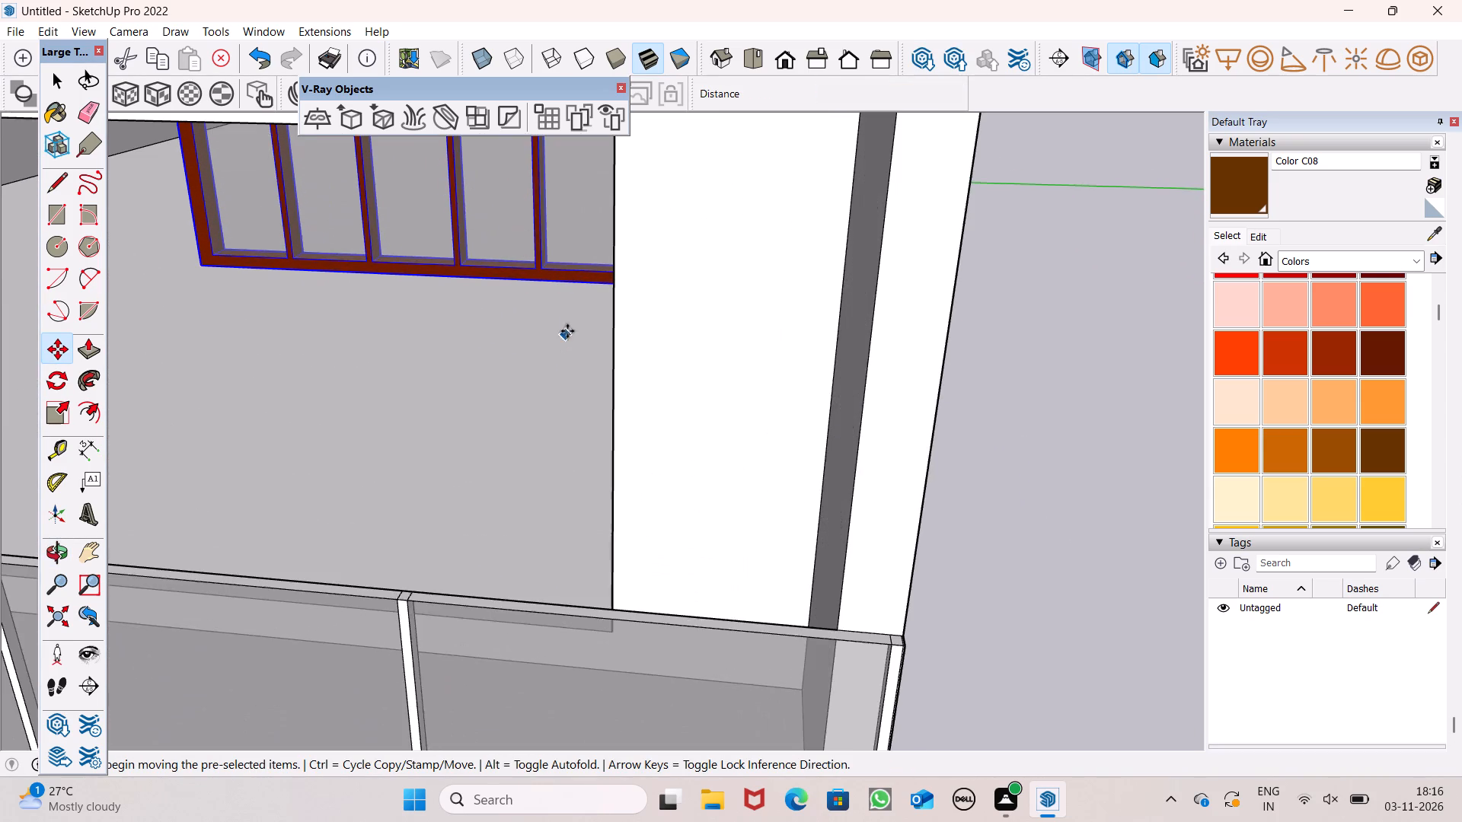
{"action": "middle_click_drag", "start_coordinate": [618, 346], "coordinate": [678, 354]}
{"action": "middle_click_drag", "start_coordinate": [608, 377], "coordinate": [602, 419]}
{"action": "scroll", "coordinate": [601, 422], "scroll_direction": "up", "scroll_amount": 1}
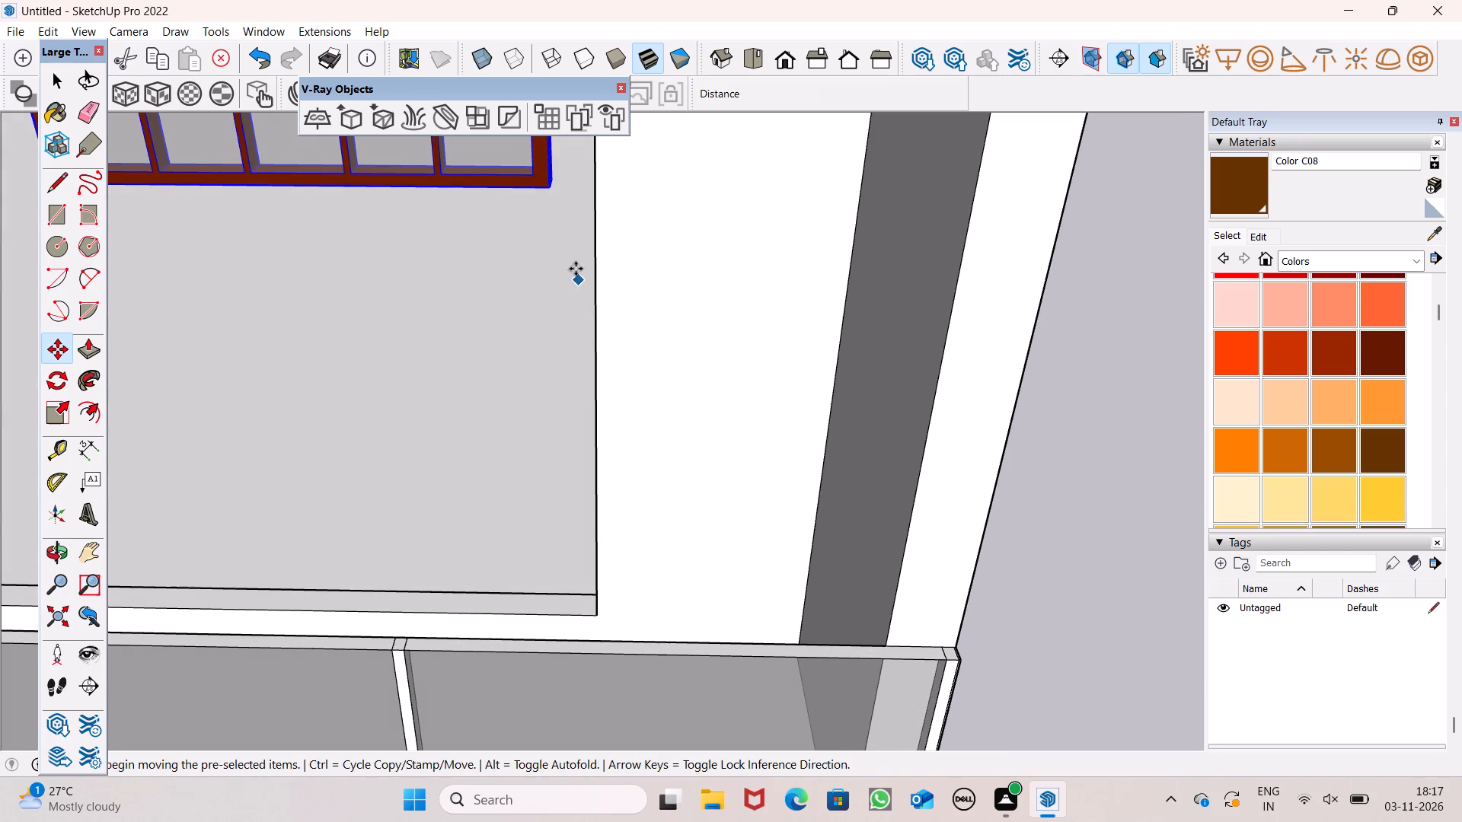
{"action": "left_click_drag", "start_coordinate": [551, 192], "coordinate": [583, 610]}
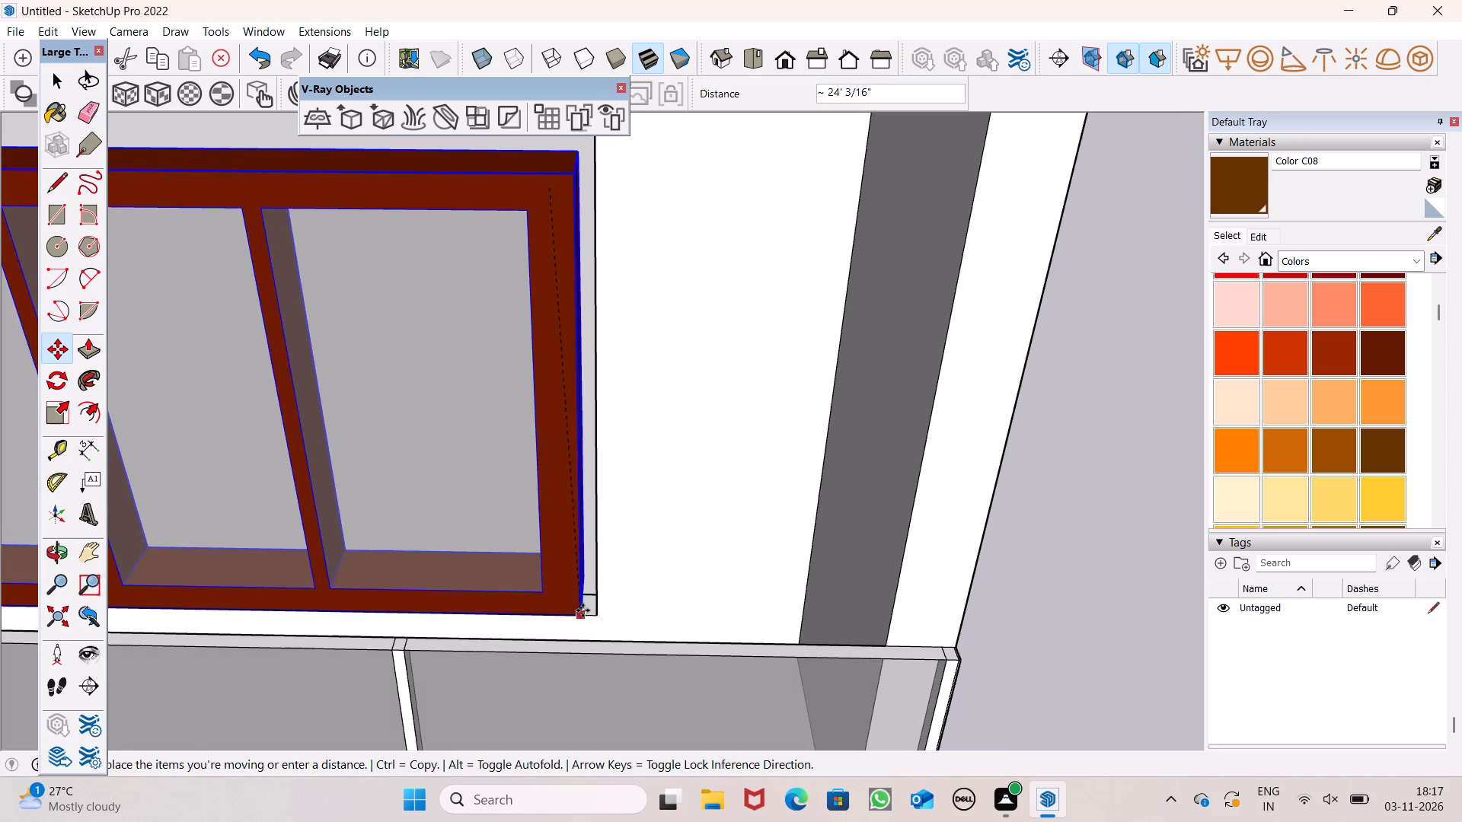
{"action": "left_click_drag", "start_coordinate": [583, 610], "coordinate": [592, 610]}
{"action": "scroll", "coordinate": [653, 510], "scroll_direction": "down", "scroll_amount": 6}
{"action": "middle_click_drag", "start_coordinate": [651, 454], "coordinate": [691, 342]}
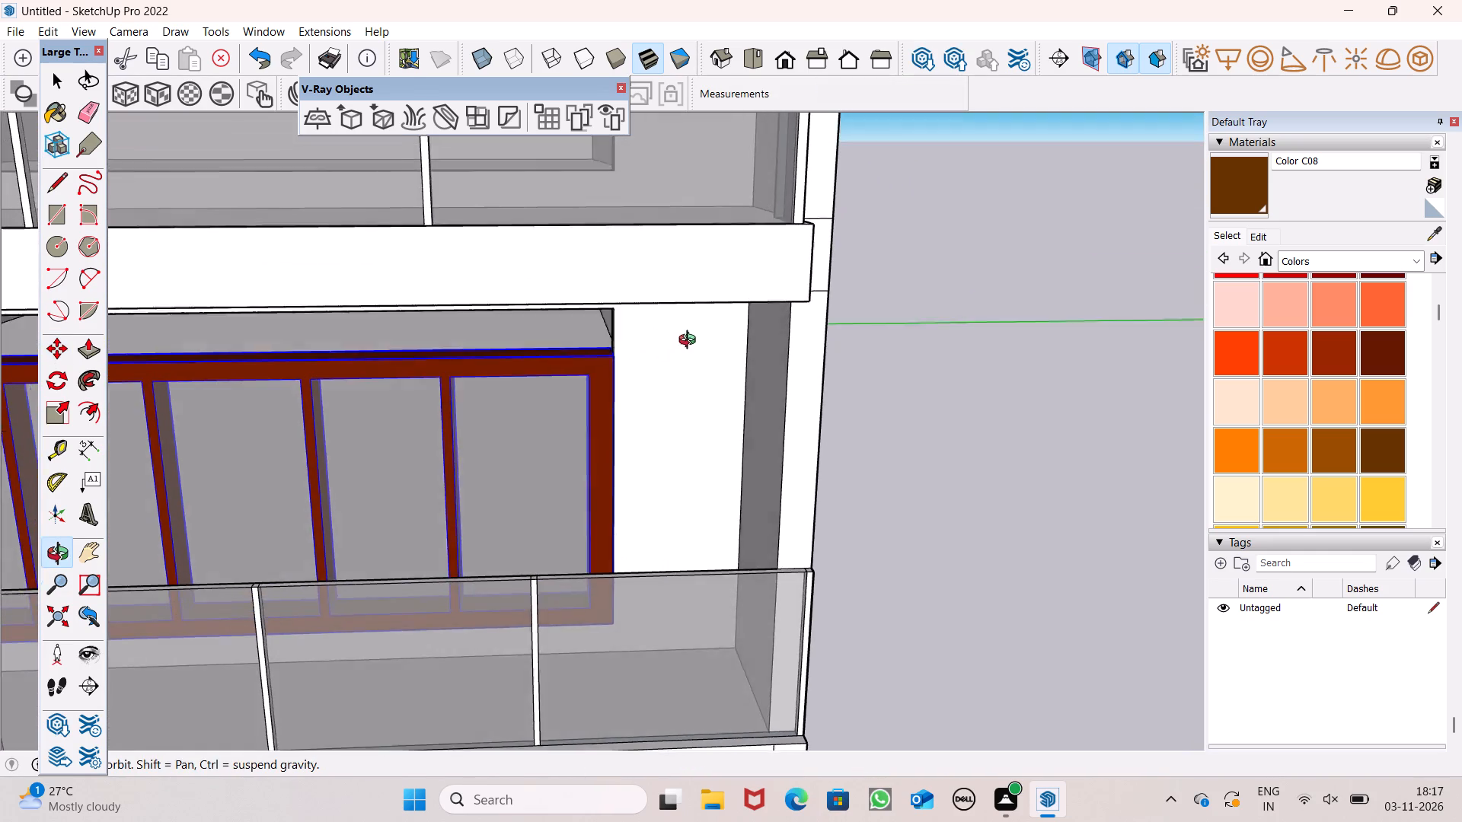
{"action": "middle_click_drag", "start_coordinate": [691, 342], "coordinate": [697, 337]}
{"action": "scroll", "coordinate": [758, 355], "scroll_direction": "down", "scroll_amount": 3}
{"action": "scroll", "coordinate": [1014, 390], "scroll_direction": "down", "scroll_amount": 3}
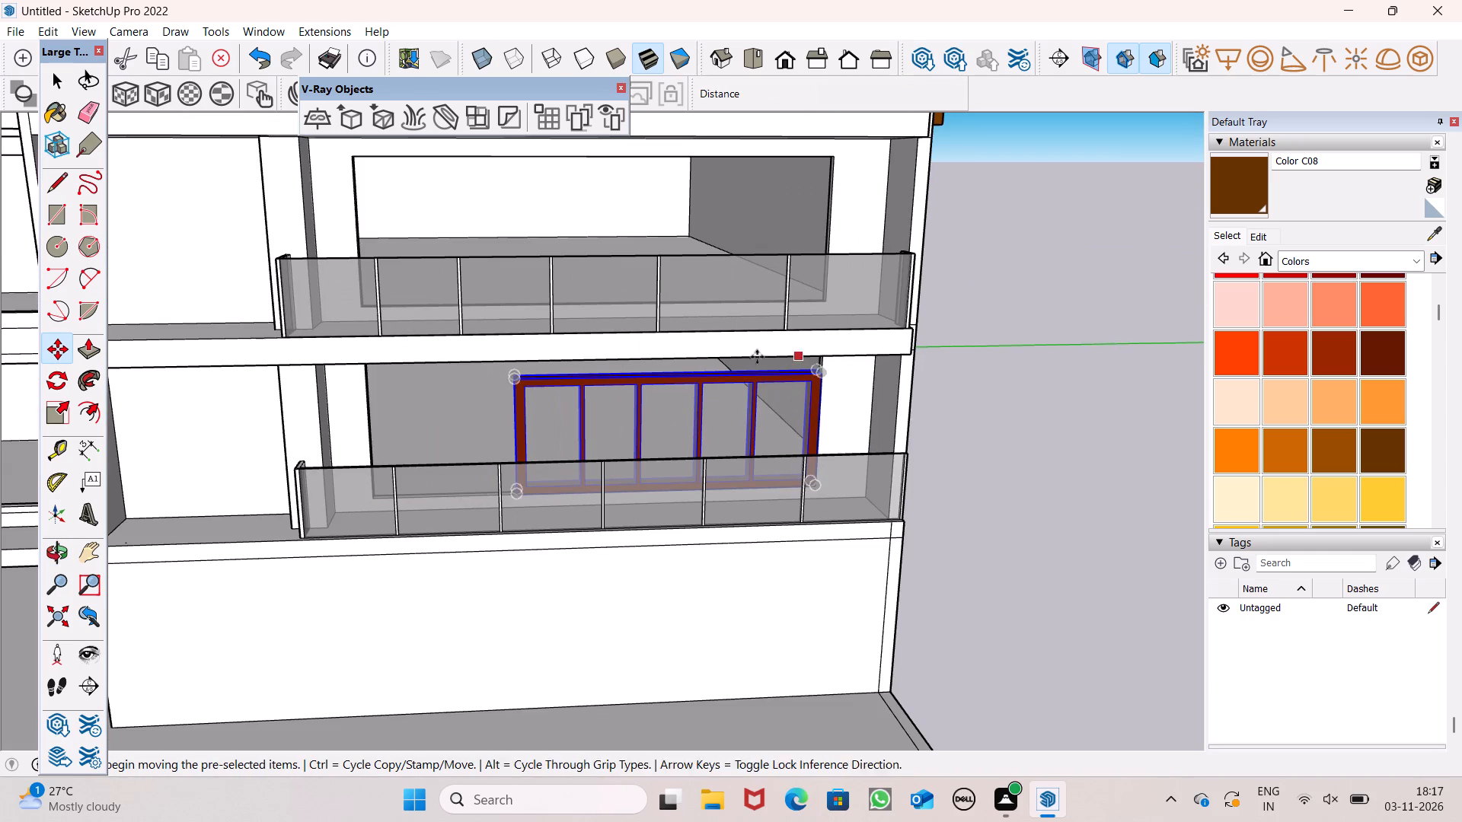
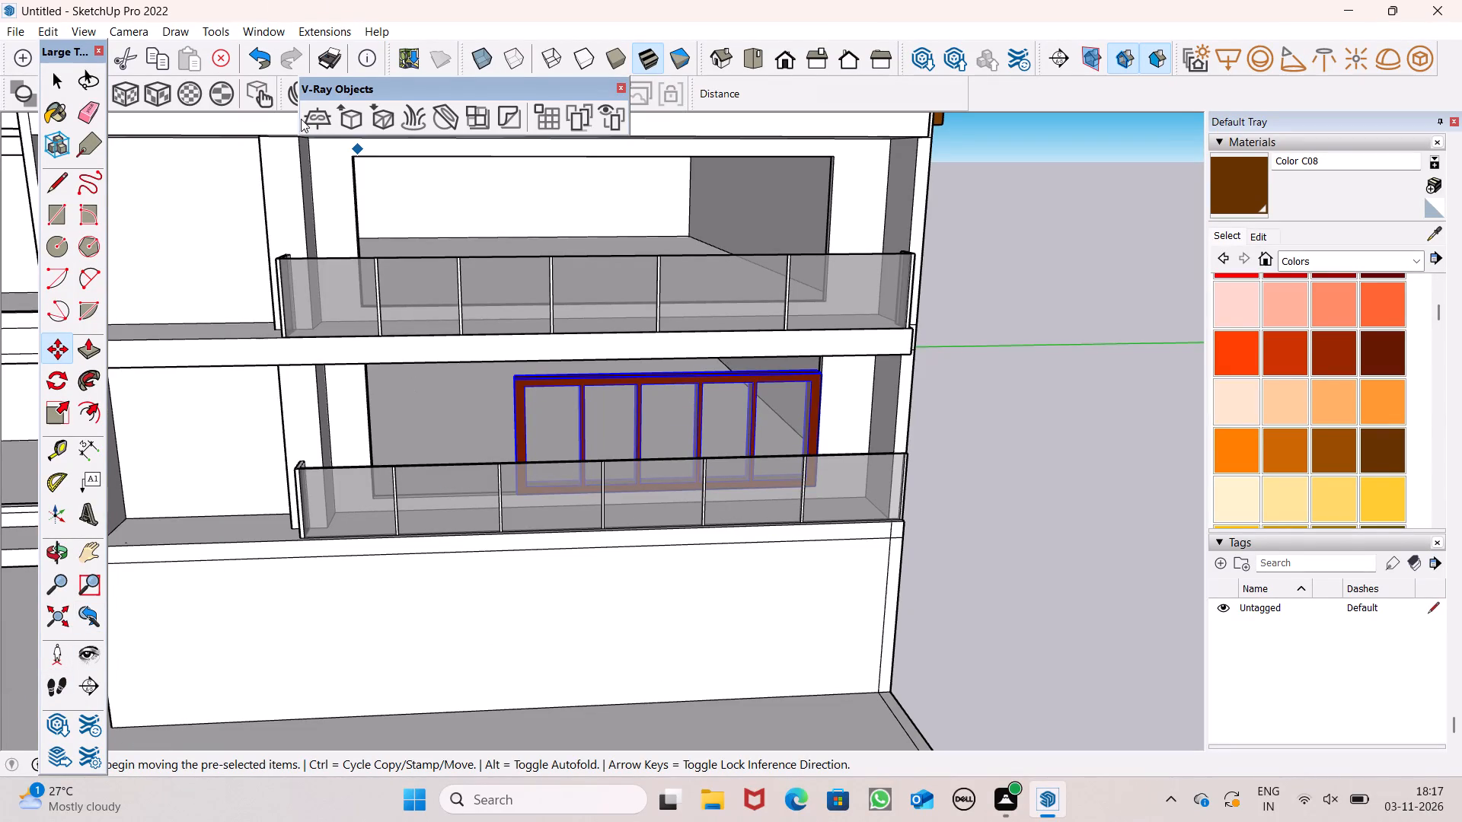
Scale the brown window frame along the red axis to make its depth thinner.
{"action": "scroll", "coordinate": [304, 243], "scroll_direction": "down", "scroll_amount": 2}
{"action": "middle_click_drag", "start_coordinate": [325, 300], "coordinate": [739, 374]}
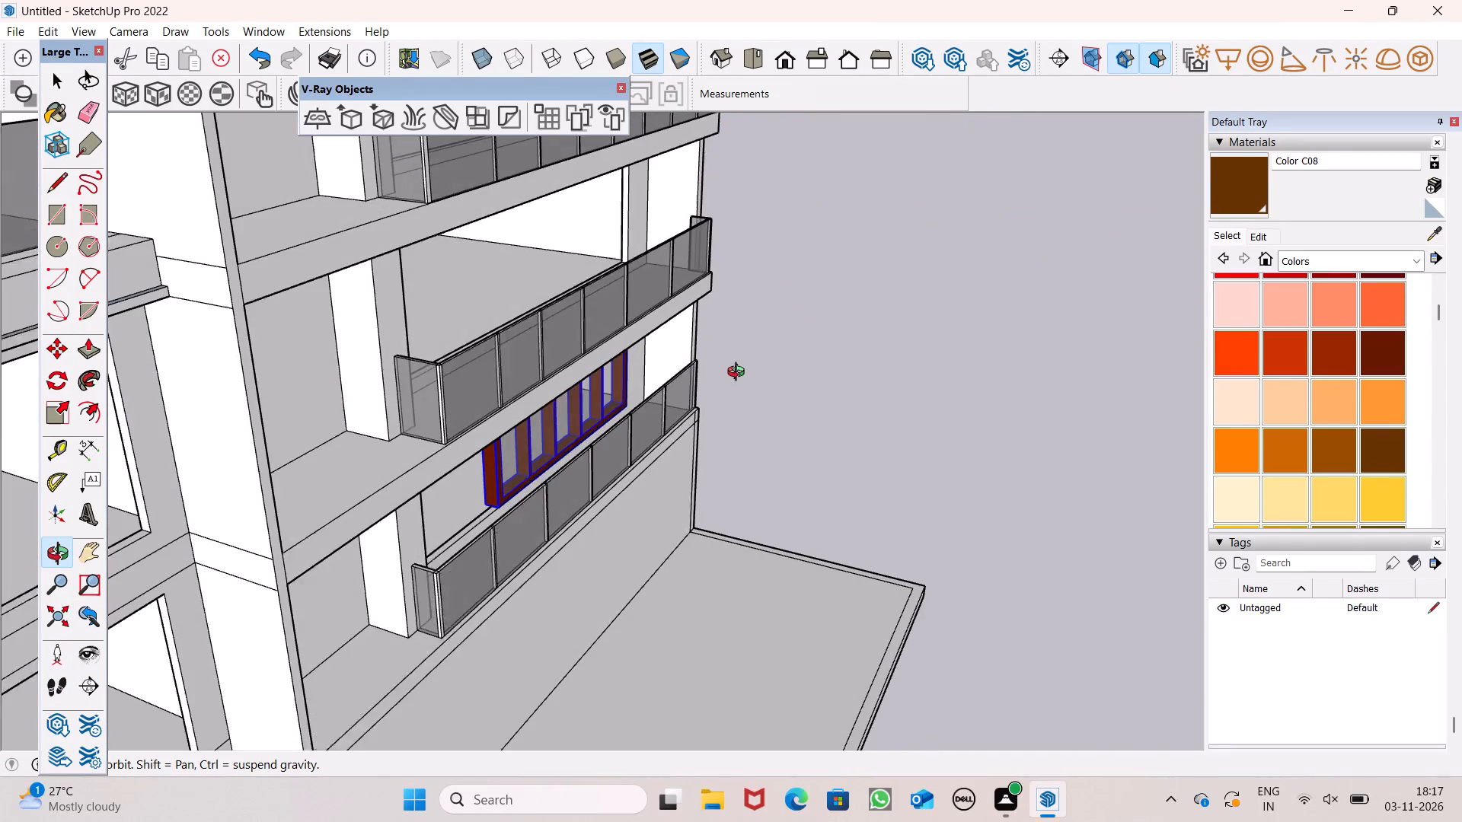
{"action": "middle_click_drag", "start_coordinate": [739, 374], "coordinate": [647, 363]}
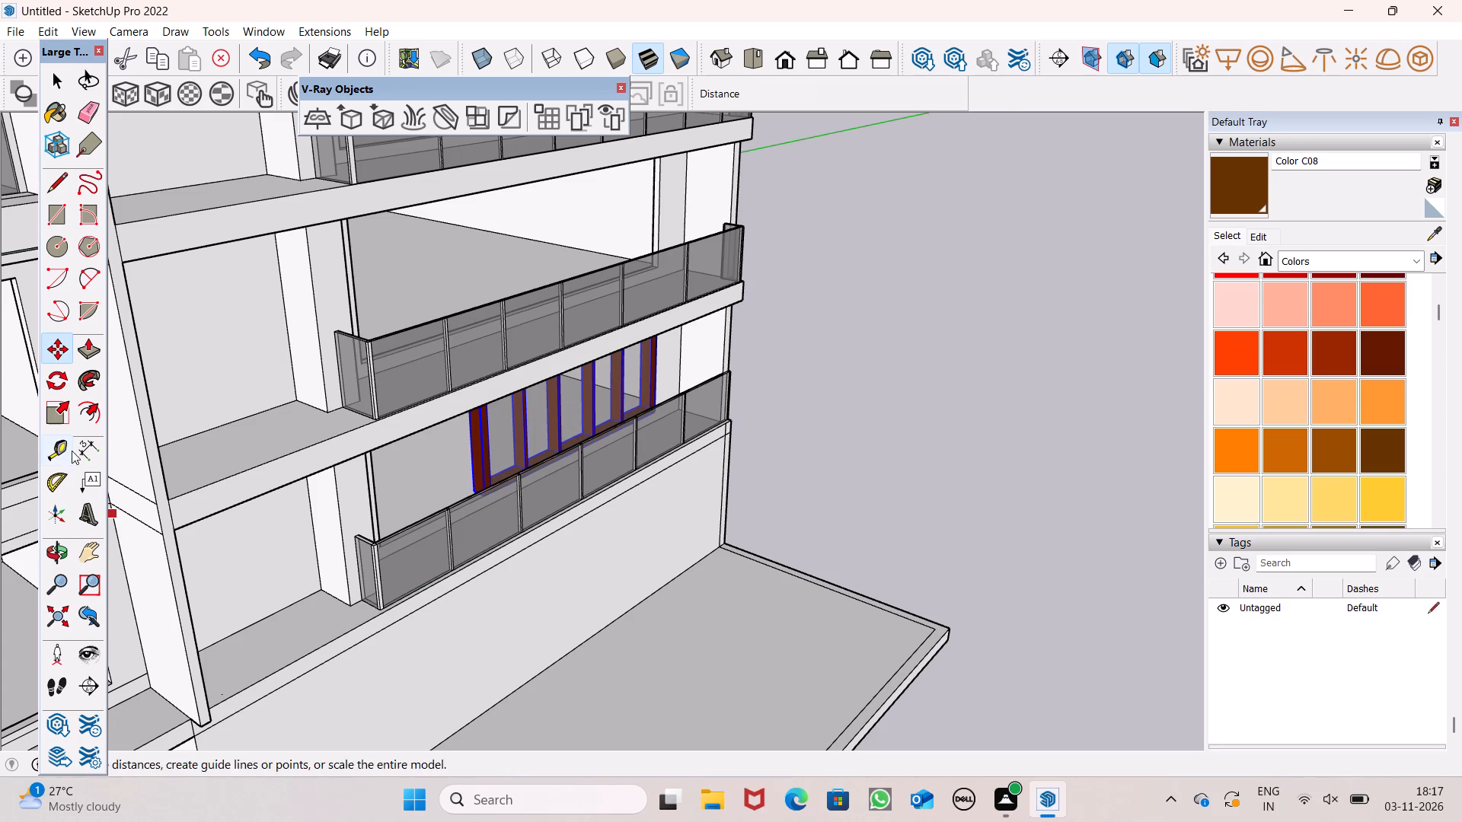
{"action": "left_click", "coordinate": [54, 422]}
{"action": "scroll", "coordinate": [605, 471], "scroll_direction": "up", "scroll_amount": 6}
{"action": "middle_click_drag", "start_coordinate": [547, 412], "coordinate": [577, 420]}
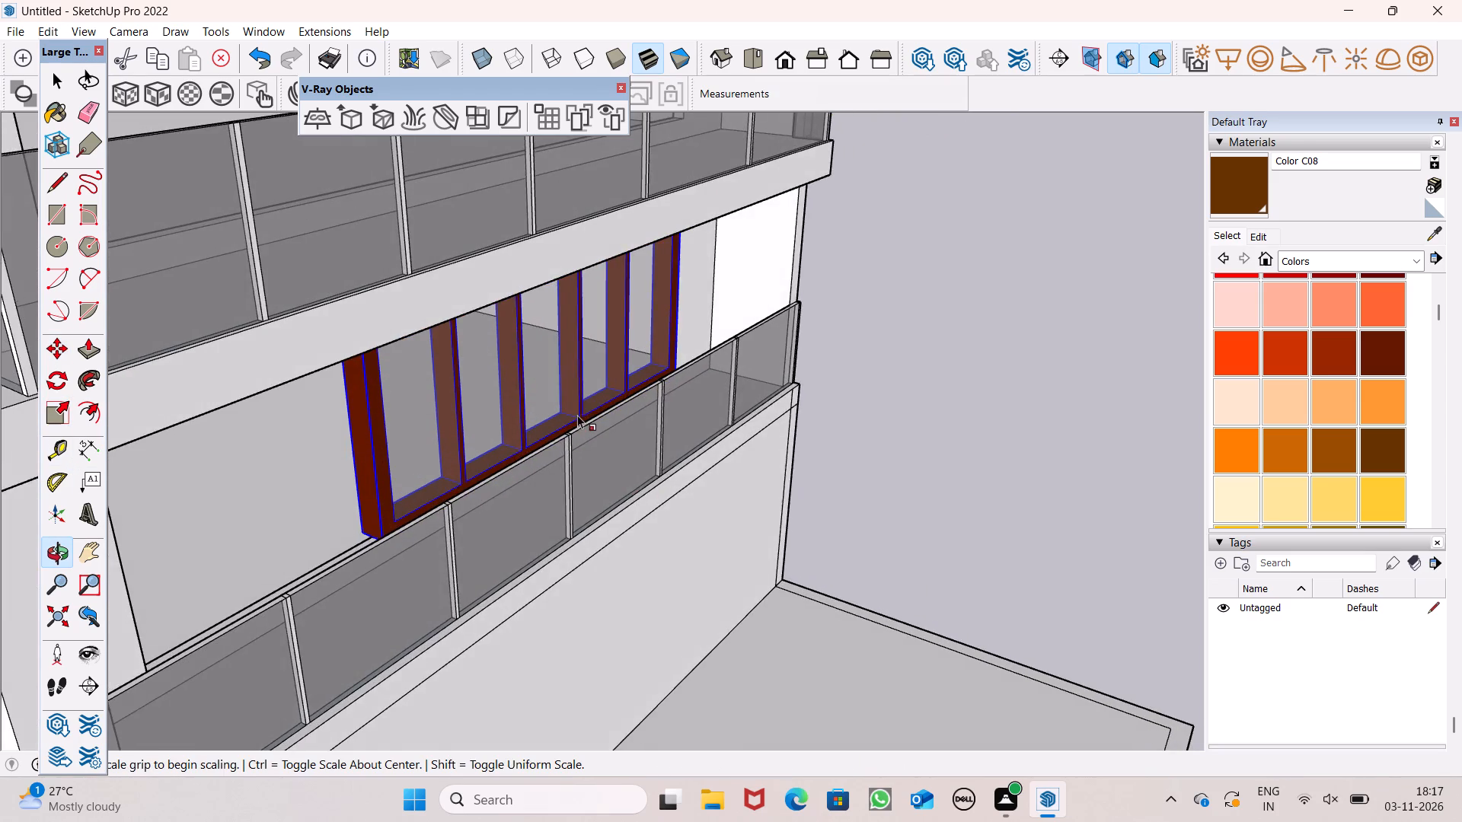
{"action": "scroll", "coordinate": [480, 386], "scroll_direction": "up", "scroll_amount": 2}
{"action": "scroll", "coordinate": [474, 381], "scroll_direction": "down", "scroll_amount": 2}
{"action": "middle_click_drag", "start_coordinate": [469, 411], "coordinate": [542, 421]}
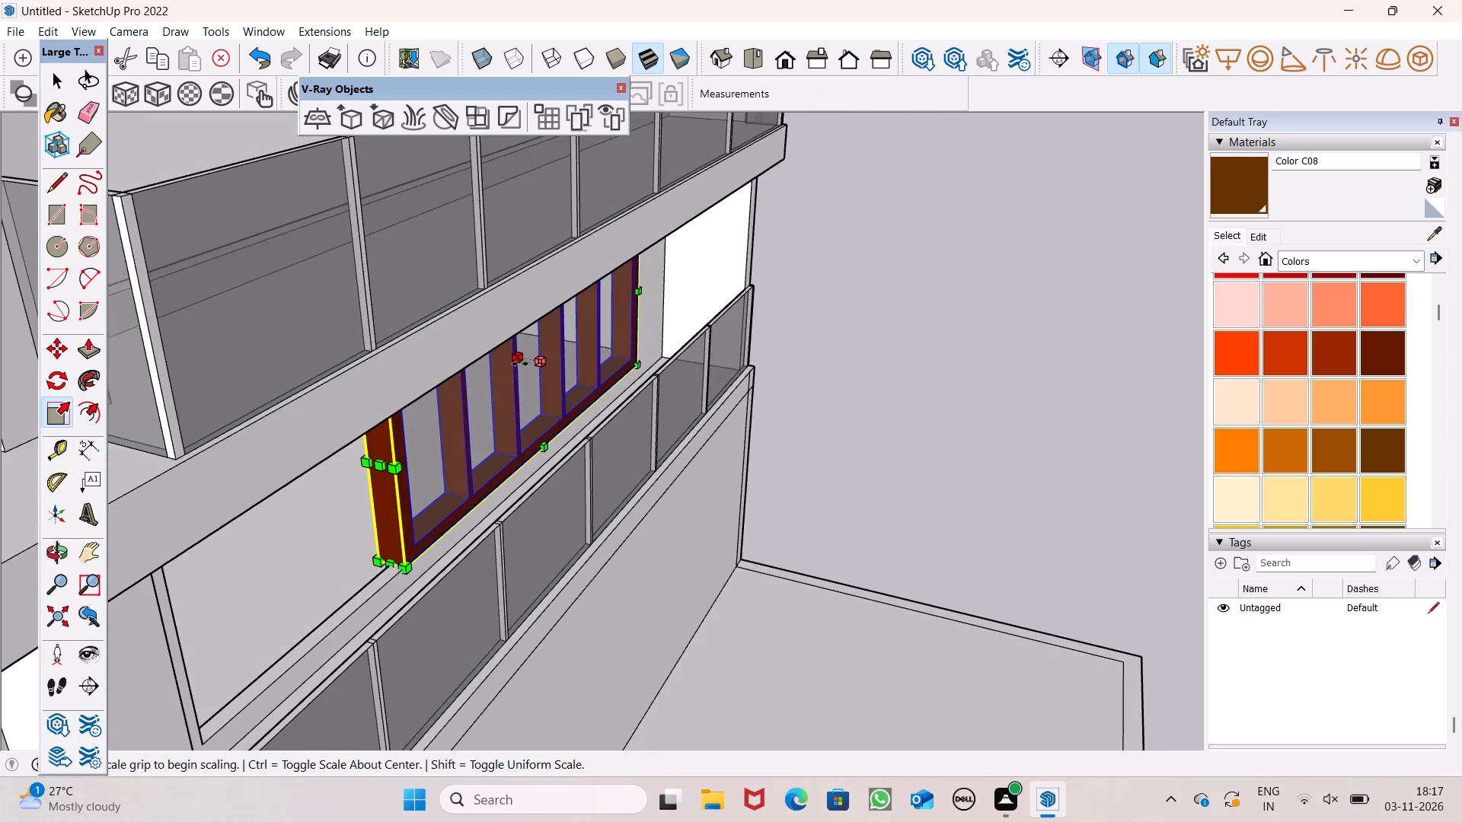
{"action": "scroll", "coordinate": [521, 355], "scroll_direction": "up", "scroll_amount": 4}
{"action": "left_click_drag", "start_coordinate": [518, 368], "coordinate": [525, 372]}
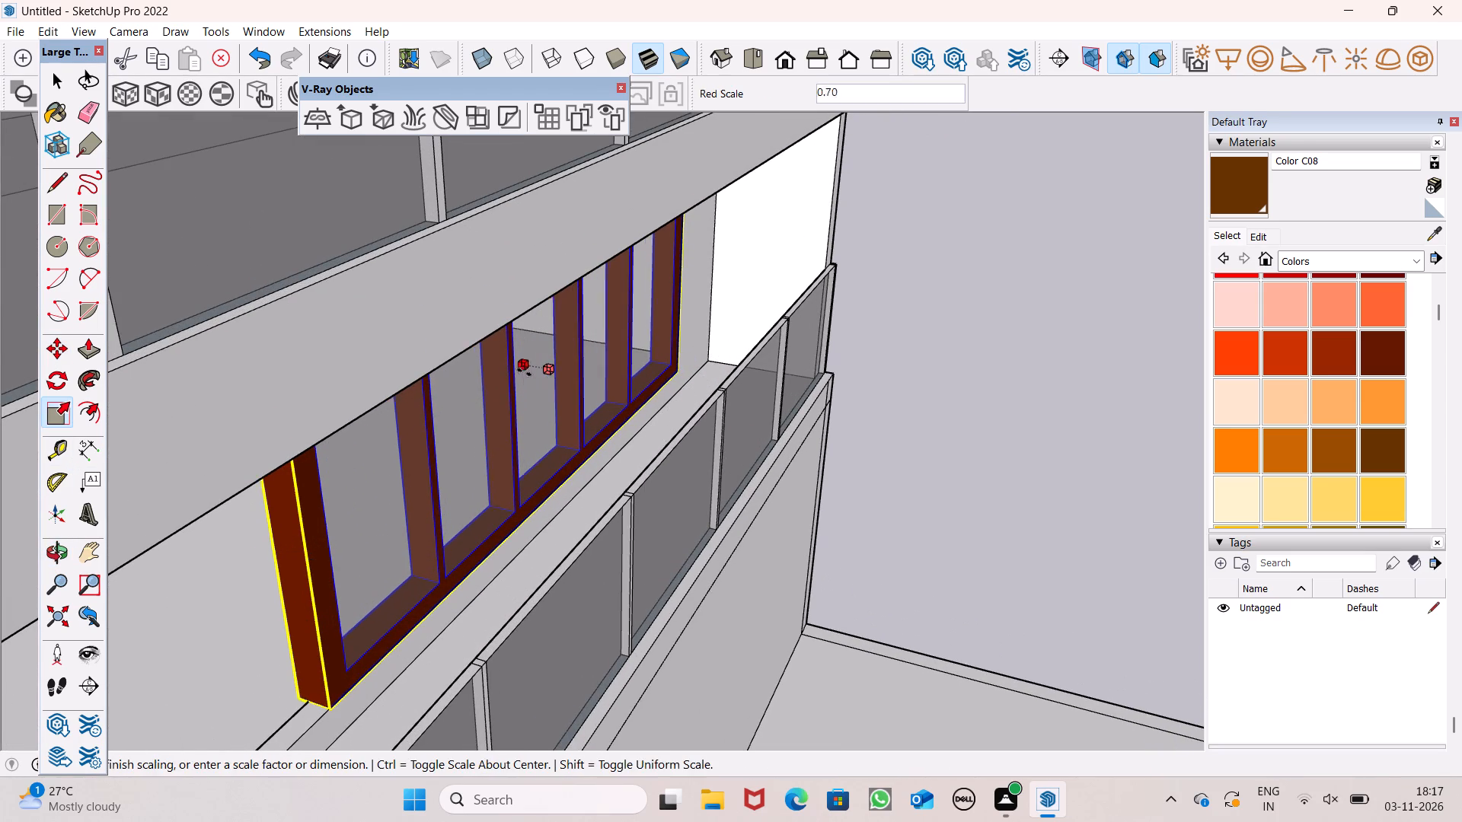
{"action": "left_click_drag", "start_coordinate": [525, 372], "coordinate": [532, 374]}
{"action": "scroll", "coordinate": [526, 366], "scroll_direction": "down", "scroll_amount": 7}
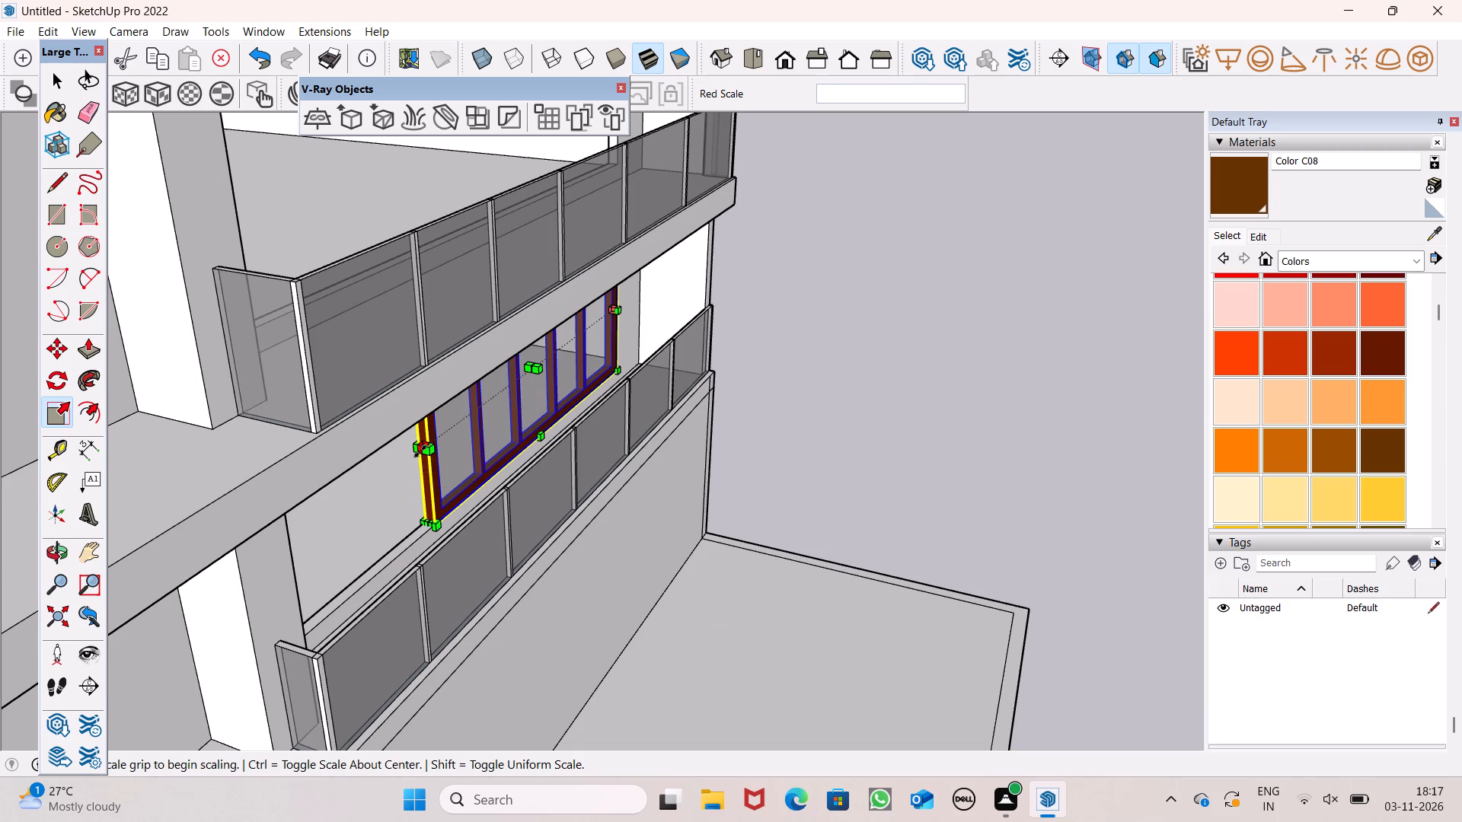
Widen the window frame along the green axis toward the far side edge of the balcony opening.
{"action": "left_click_drag", "start_coordinate": [420, 451], "coordinate": [301, 569]}
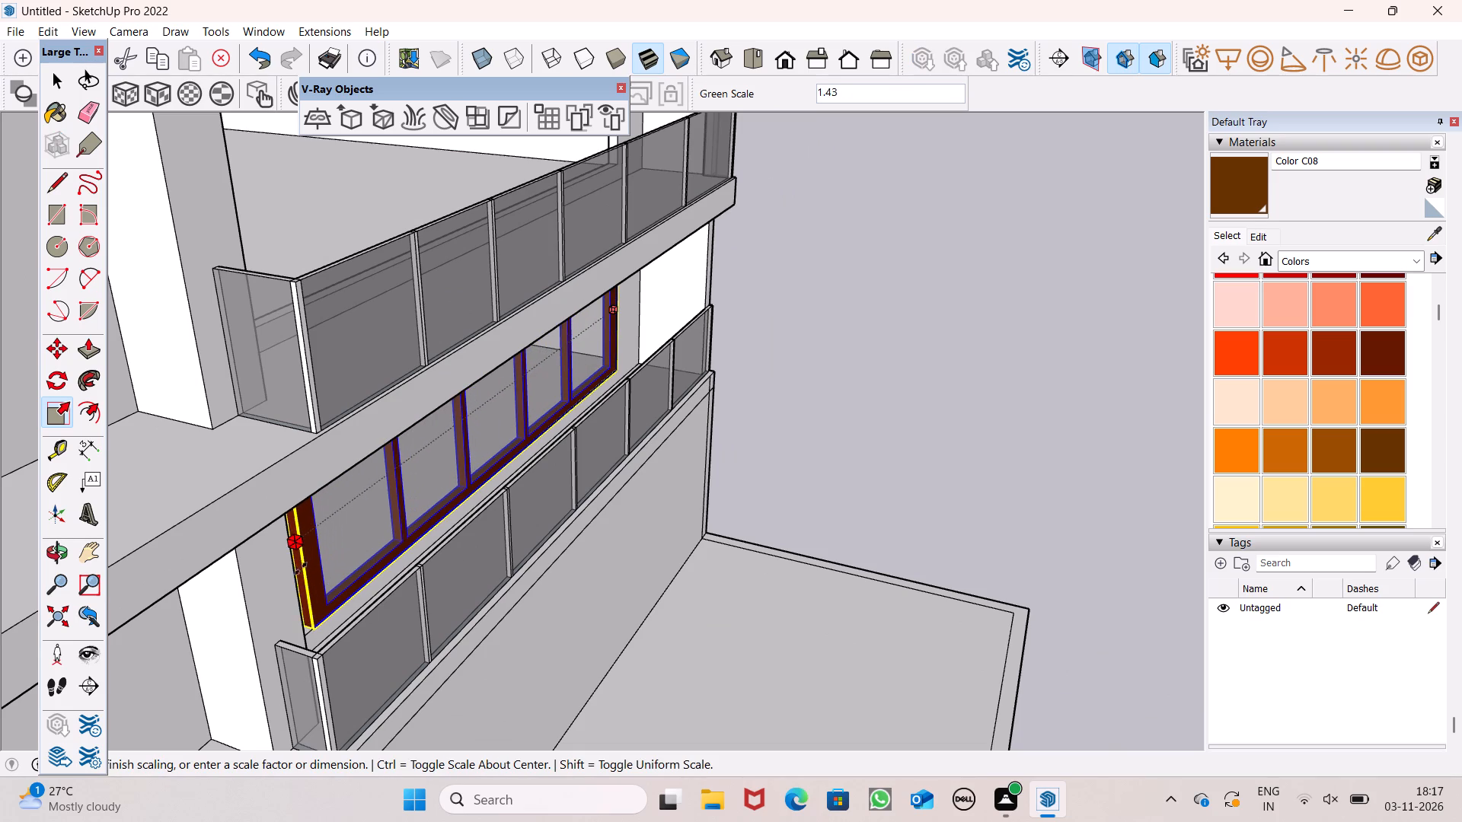
{"action": "left_click_drag", "start_coordinate": [301, 569], "coordinate": [298, 565]}
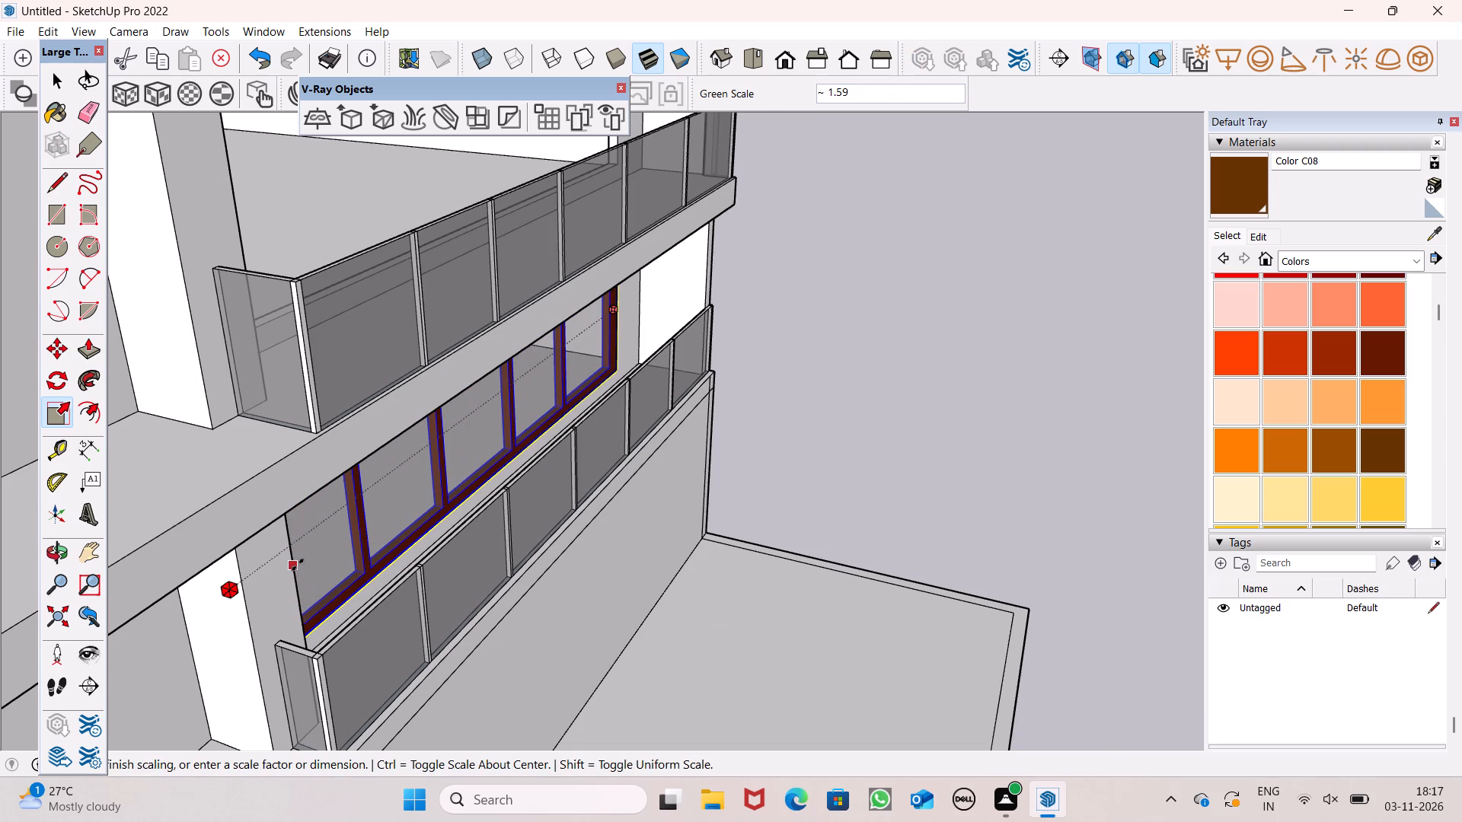
{"action": "left_click_drag", "start_coordinate": [298, 565], "coordinate": [299, 553]}
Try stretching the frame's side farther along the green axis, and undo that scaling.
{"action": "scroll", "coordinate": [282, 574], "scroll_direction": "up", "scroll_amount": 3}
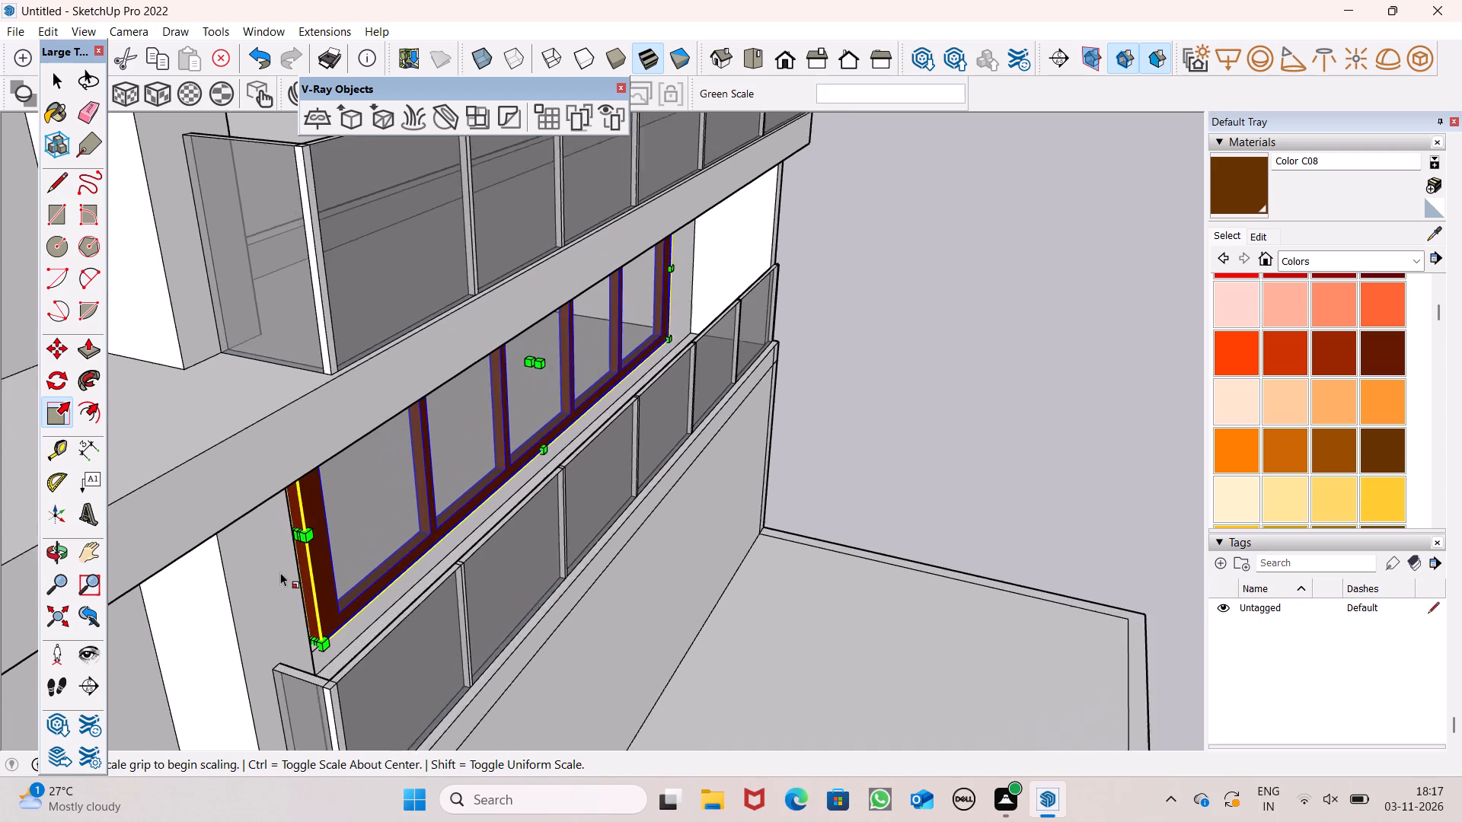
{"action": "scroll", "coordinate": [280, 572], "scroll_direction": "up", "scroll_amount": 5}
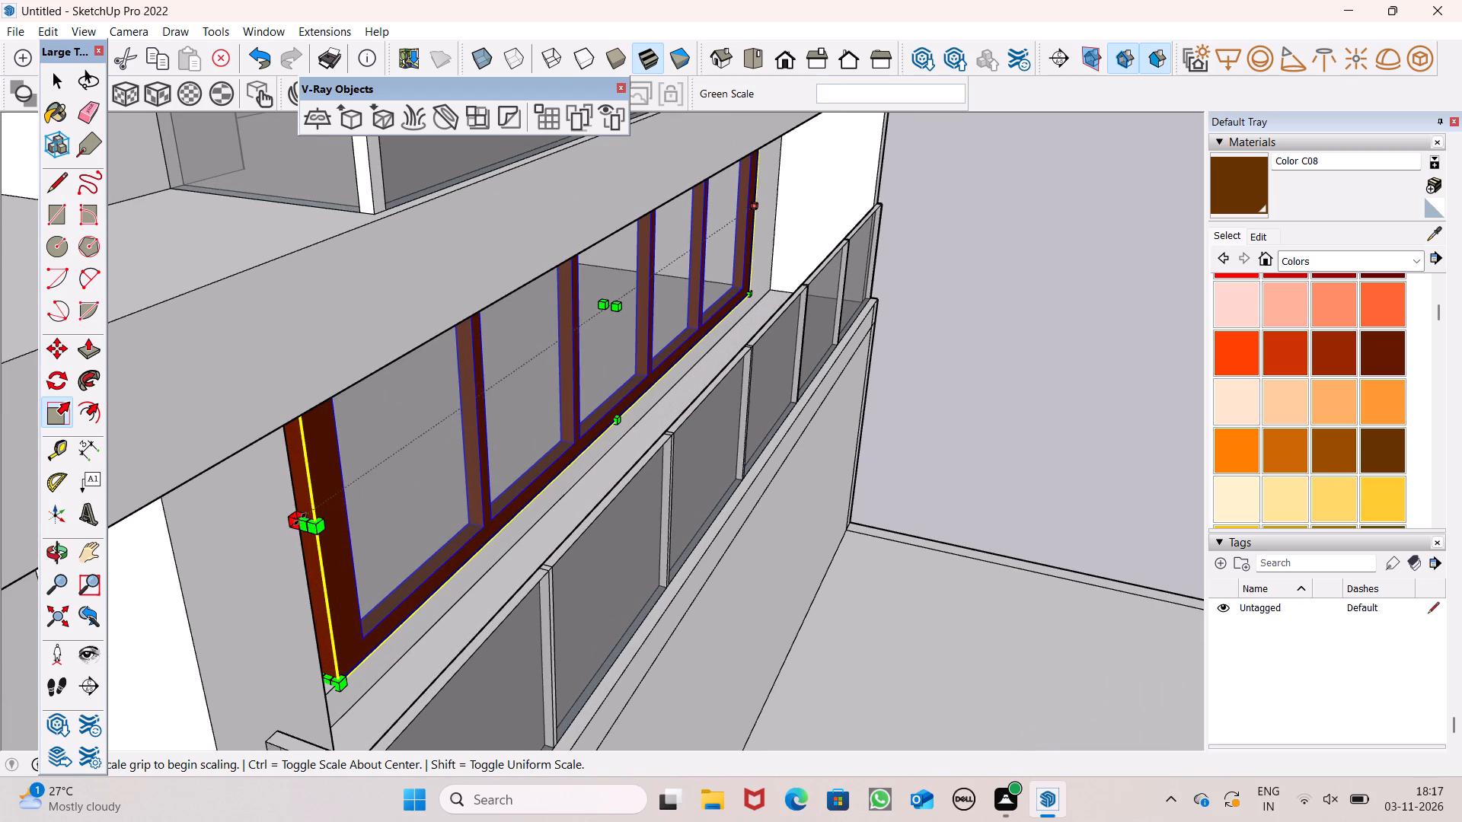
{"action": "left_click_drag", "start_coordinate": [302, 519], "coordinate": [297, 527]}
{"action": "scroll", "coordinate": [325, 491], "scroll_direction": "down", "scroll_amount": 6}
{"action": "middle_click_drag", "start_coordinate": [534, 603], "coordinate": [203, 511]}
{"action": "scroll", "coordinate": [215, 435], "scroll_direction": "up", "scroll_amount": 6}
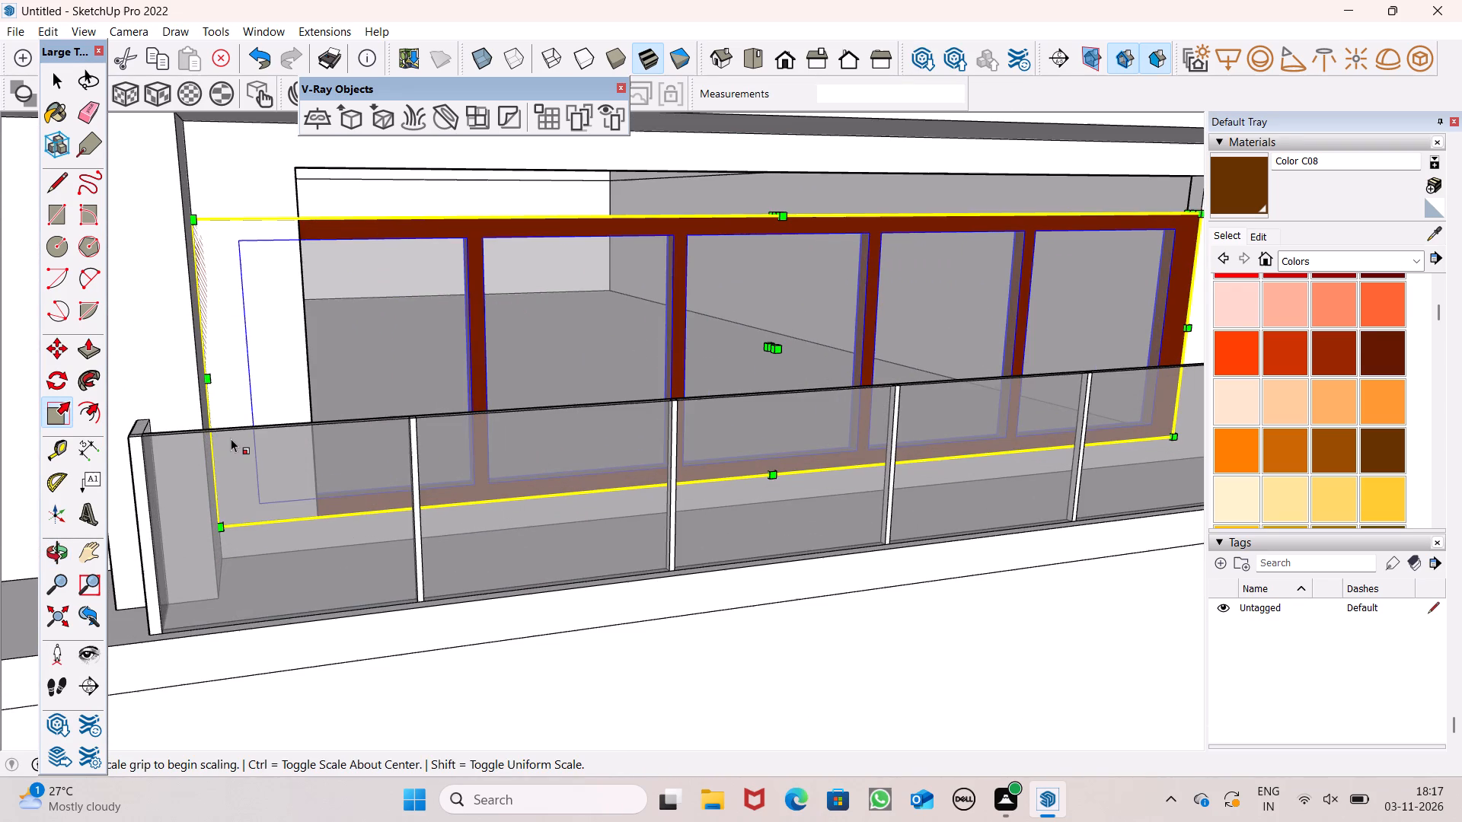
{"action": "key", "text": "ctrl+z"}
Stretch the frame's side along the green axis to meet the vertical edge of the wall opening.
{"action": "scroll", "coordinate": [232, 432], "scroll_direction": "up", "scroll_amount": 1}
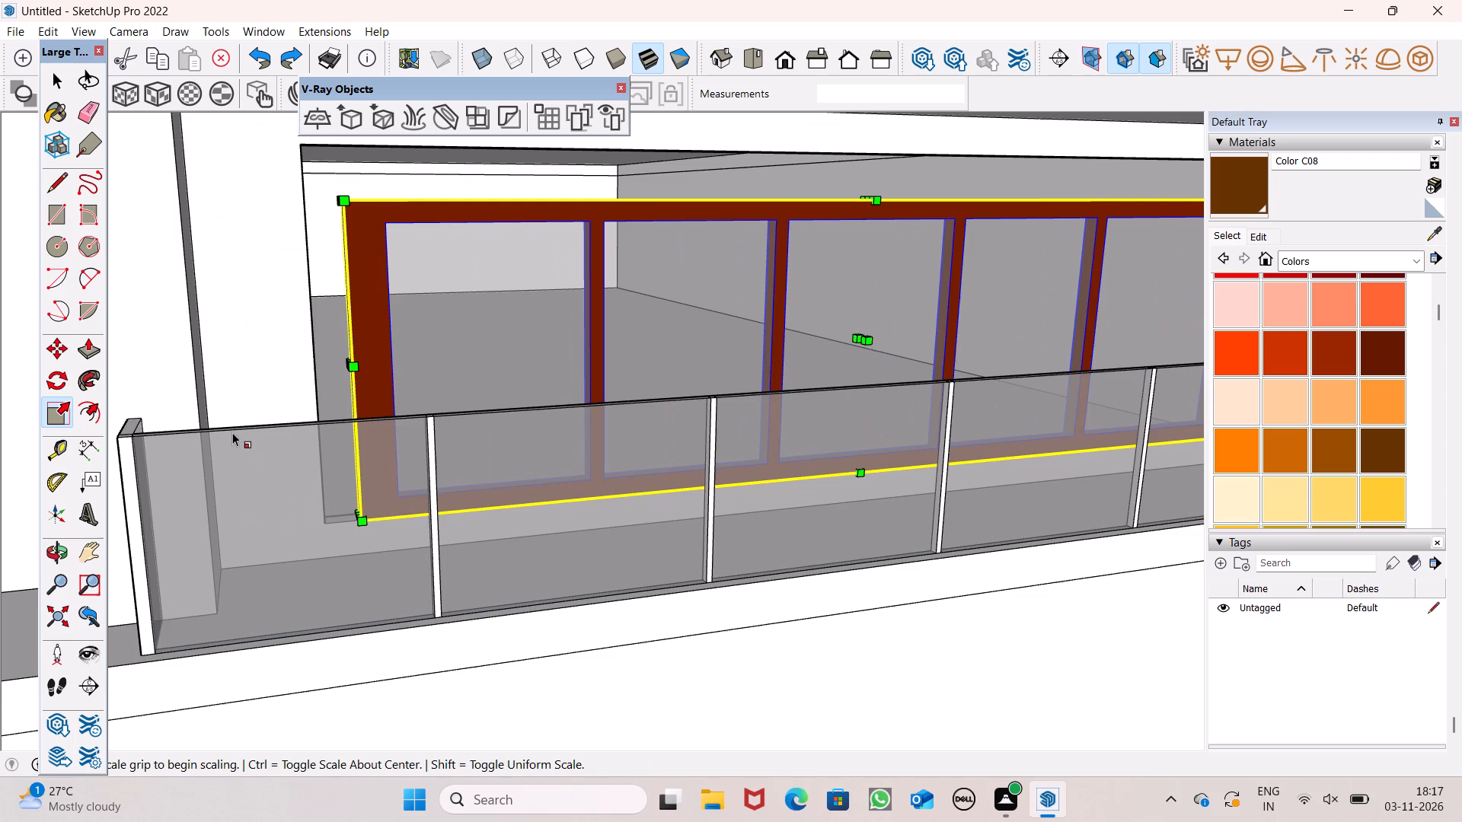
{"action": "scroll", "coordinate": [257, 378], "scroll_direction": "up", "scroll_amount": 6}
{"action": "middle_click_drag", "start_coordinate": [302, 390], "coordinate": [343, 429]}
{"action": "scroll", "coordinate": [364, 362], "scroll_direction": "up", "scroll_amount": 6}
{"action": "scroll", "coordinate": [421, 353], "scroll_direction": "down", "scroll_amount": 4}
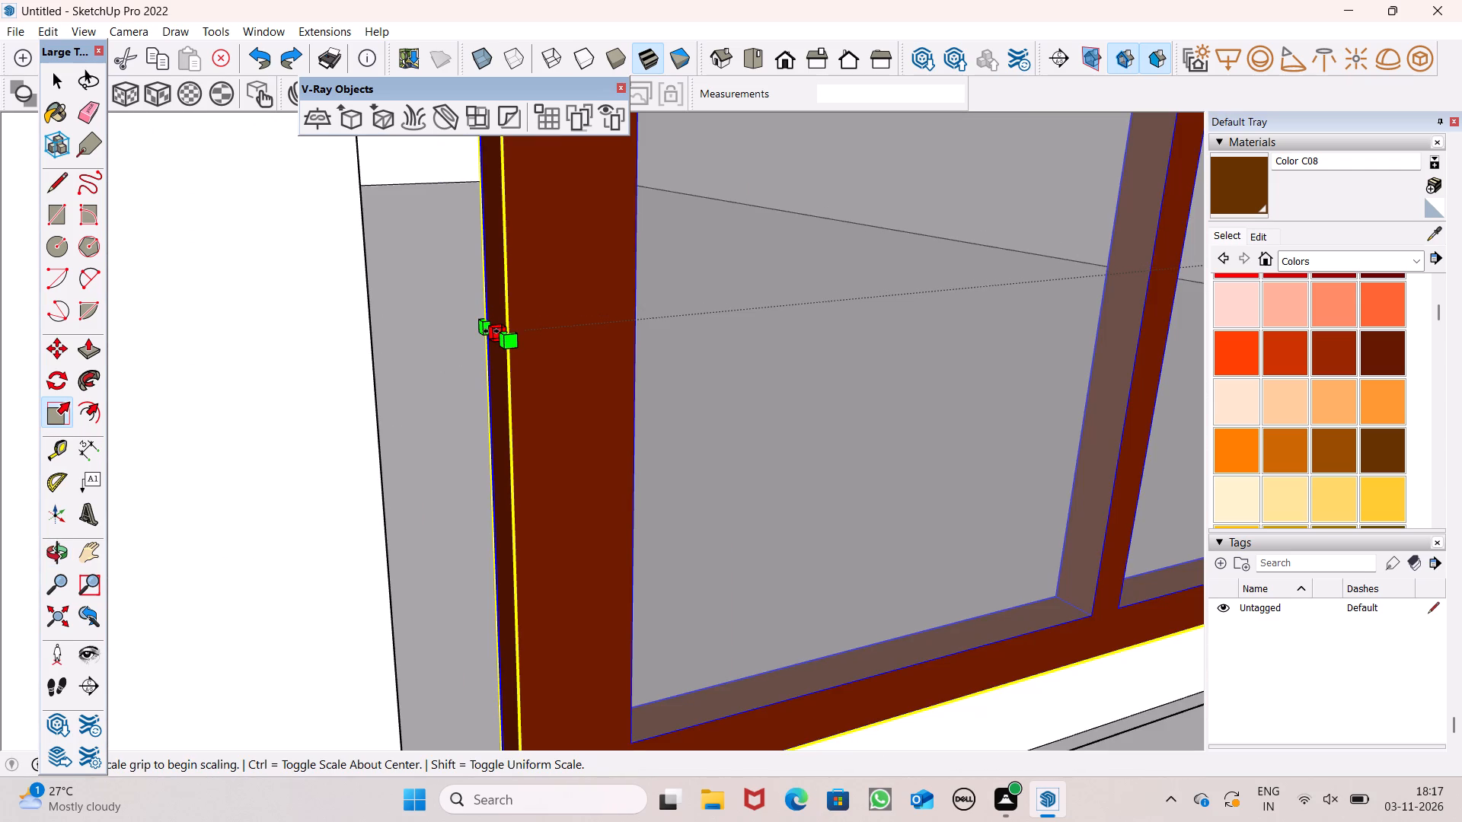
{"action": "left_click_drag", "start_coordinate": [491, 333], "coordinate": [382, 374]}
{"action": "scroll", "coordinate": [363, 380], "scroll_direction": "down", "scroll_amount": 5}
{"action": "middle_click_drag", "start_coordinate": [350, 413], "coordinate": [279, 442]}
{"action": "key", "text": "space"}
{"action": "scroll", "coordinate": [320, 400], "scroll_direction": "down", "scroll_amount": 2}
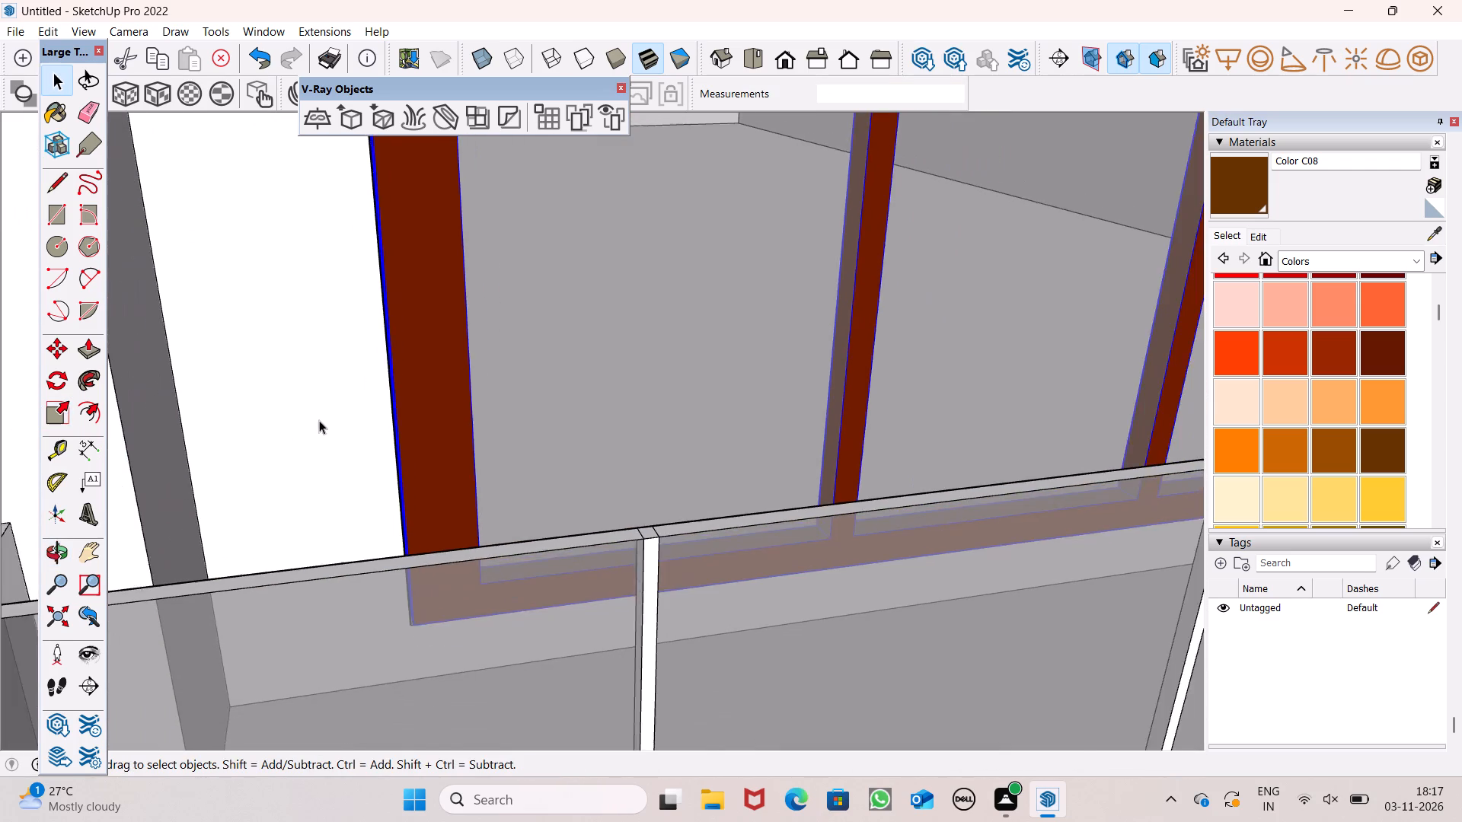
{"action": "scroll", "coordinate": [328, 487], "scroll_direction": "down", "scroll_amount": 12}
{"action": "scroll", "coordinate": [796, 263], "scroll_direction": "up", "scroll_amount": 1}
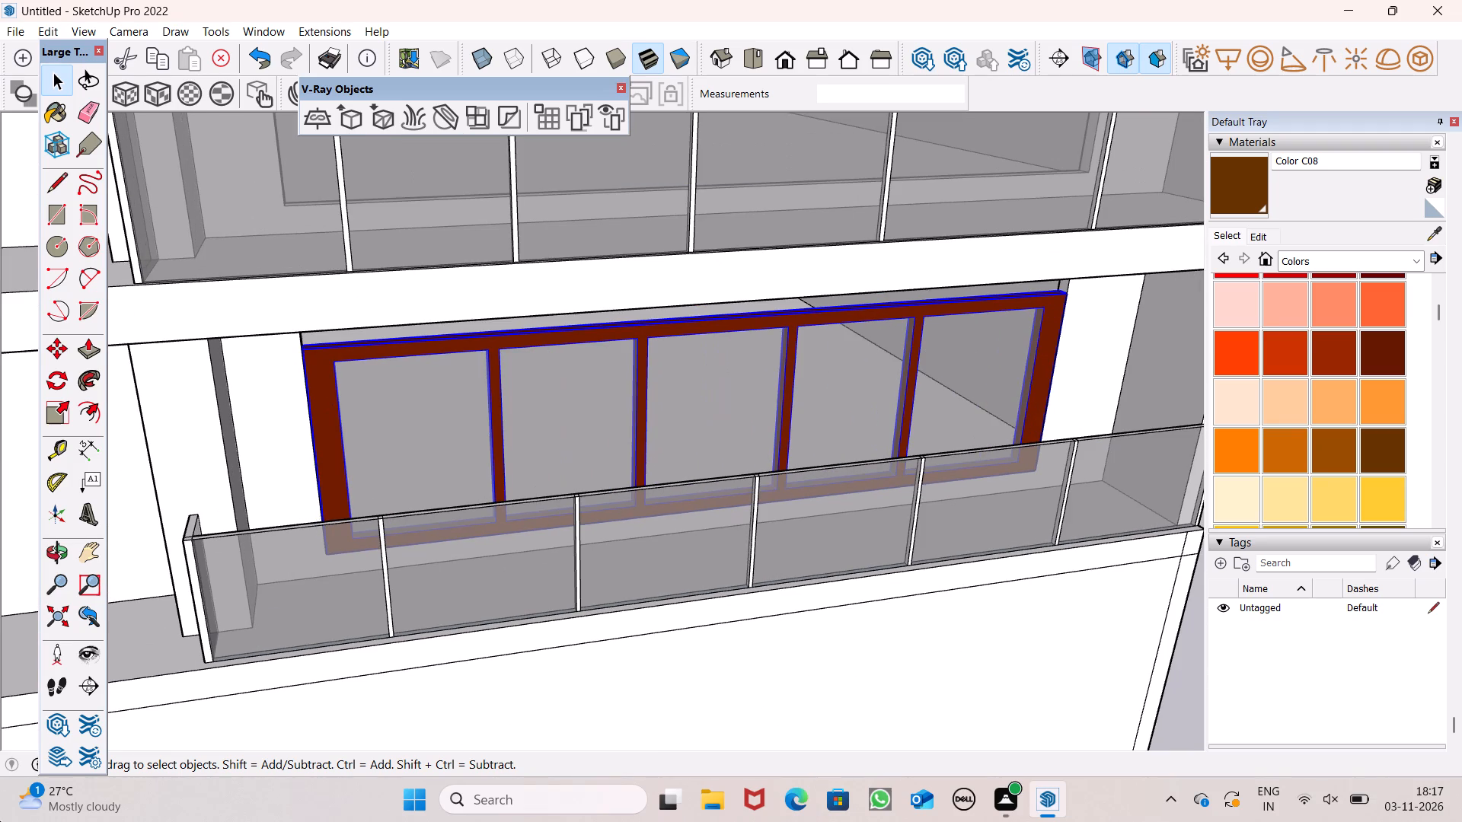
Scale the window frame upward along the blue axis by about 1.15 to reach the top of the opening.
{"action": "scroll", "coordinate": [837, 327], "scroll_direction": "down", "scroll_amount": 6}
{"action": "middle_click_drag", "start_coordinate": [870, 395], "coordinate": [856, 278]}
{"action": "scroll", "coordinate": [857, 282], "scroll_direction": "up", "scroll_amount": 2}
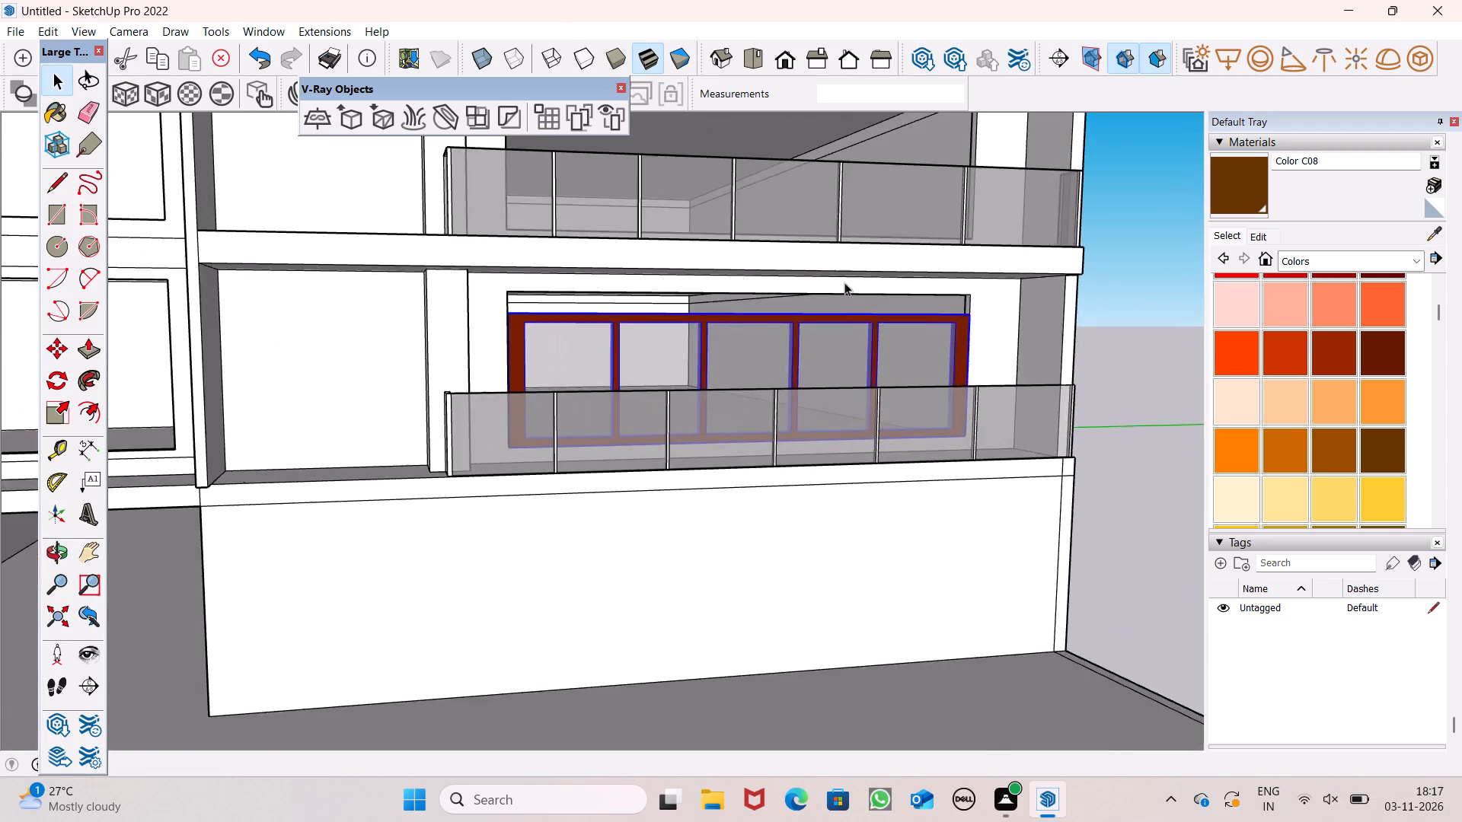
{"action": "scroll", "coordinate": [844, 282], "scroll_direction": "up", "scroll_amount": 6}
{"action": "scroll", "coordinate": [643, 352], "scroll_direction": "up", "scroll_amount": 3}
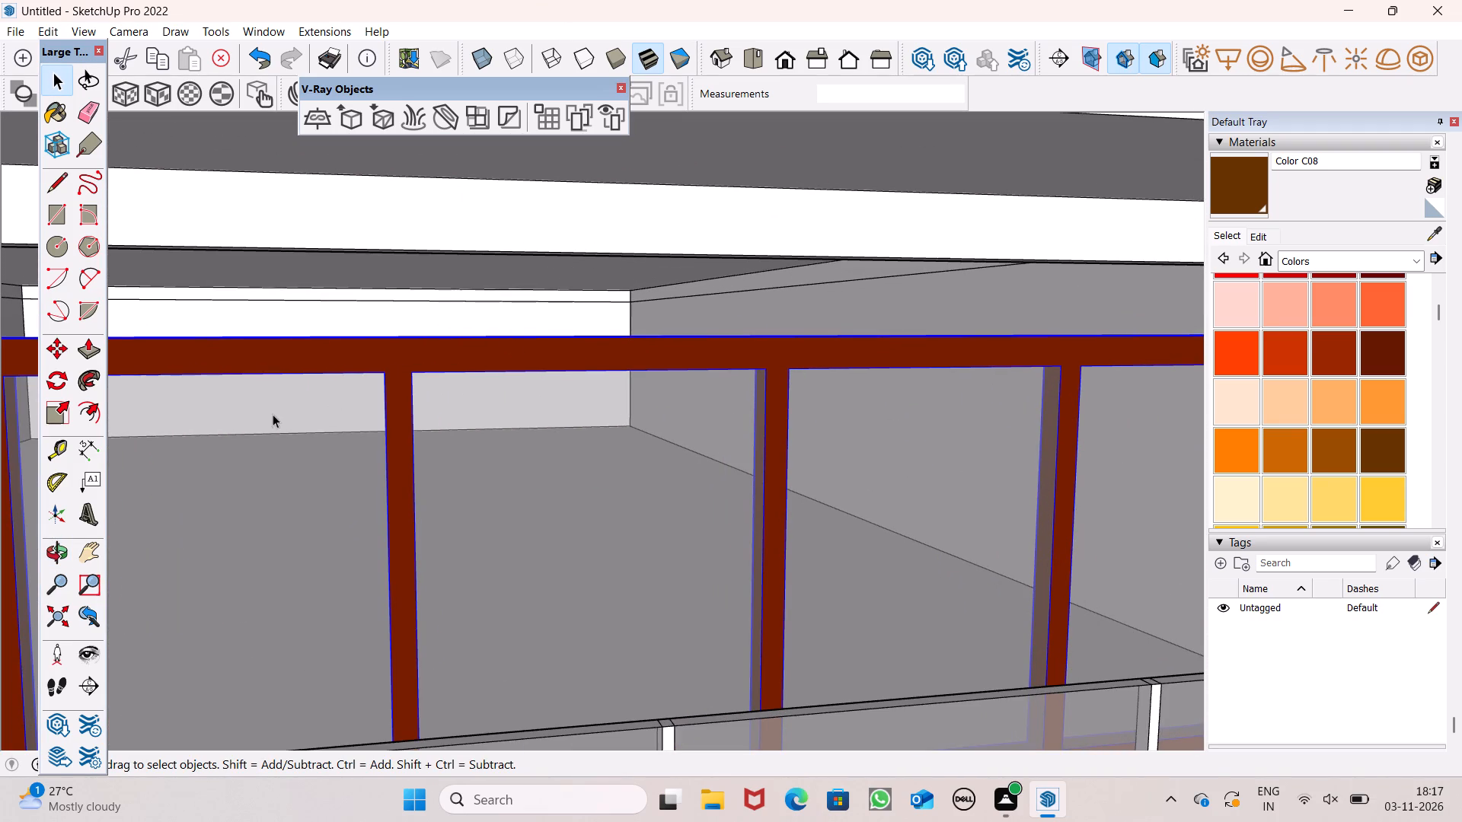
{"action": "left_click", "coordinate": [46, 406]}
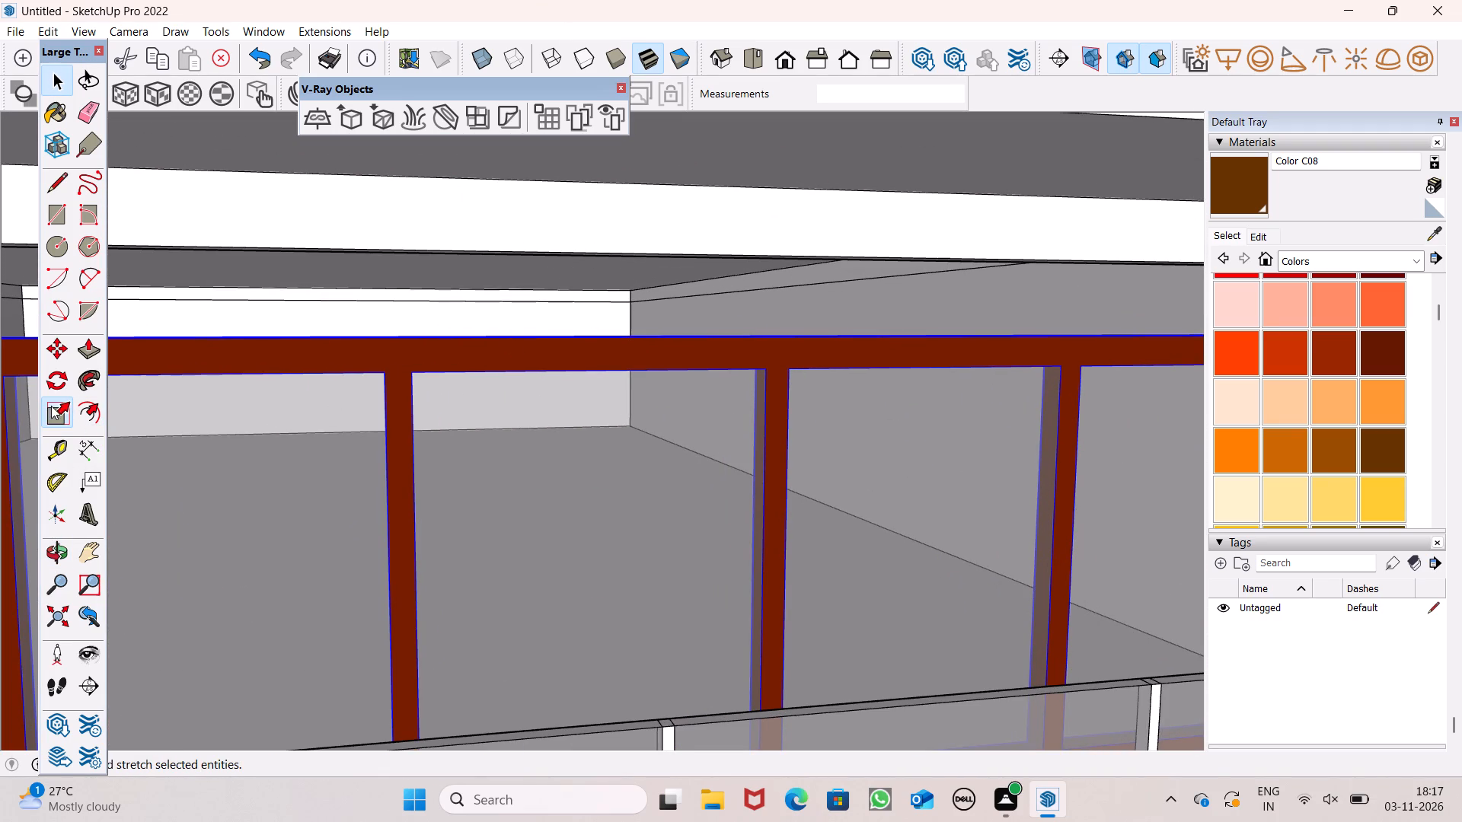
{"action": "middle_click_drag", "start_coordinate": [584, 390], "coordinate": [573, 490]}
{"action": "scroll", "coordinate": [593, 418], "scroll_direction": "up", "scroll_amount": 1}
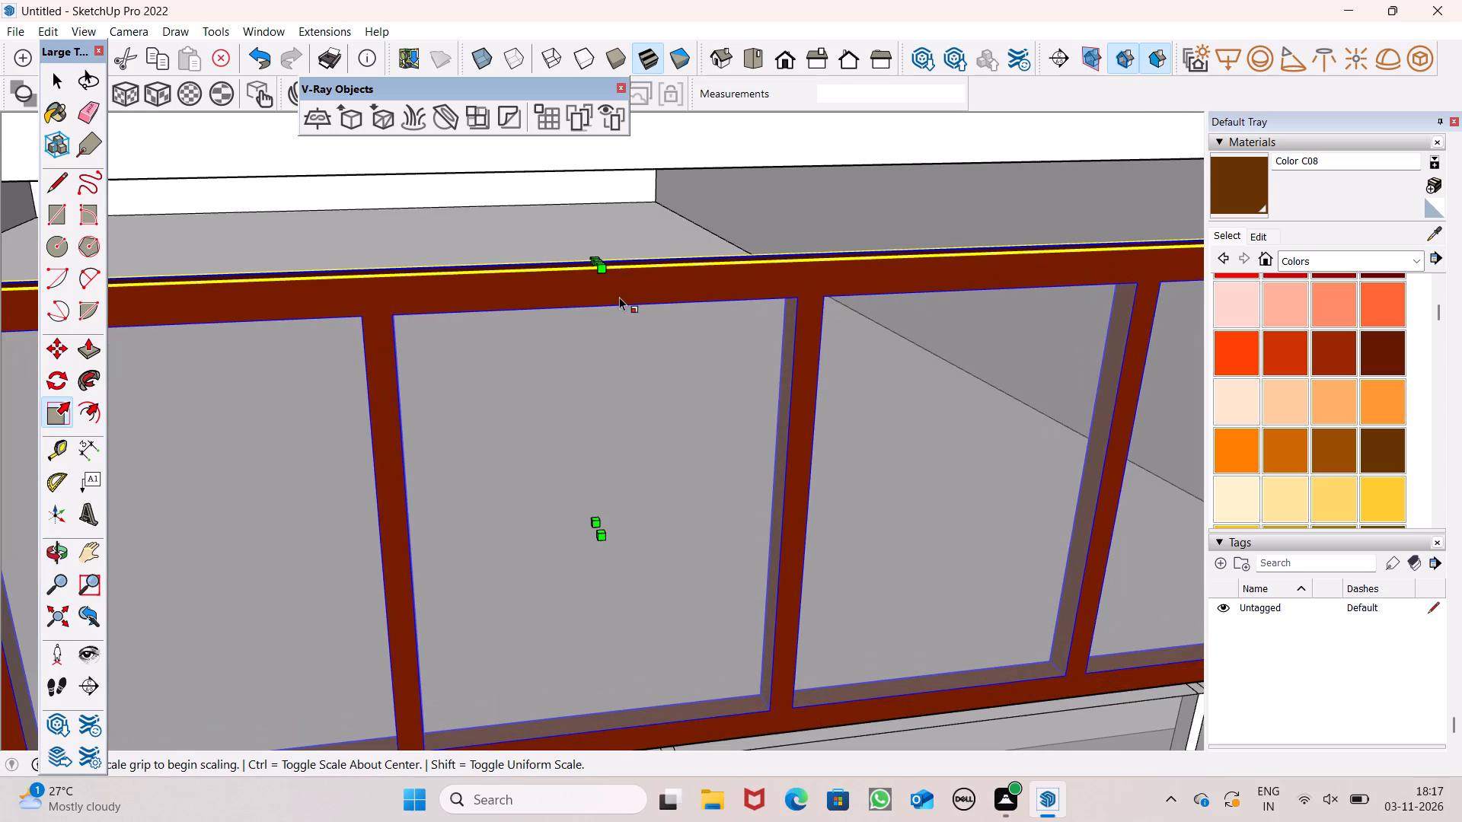
{"action": "scroll", "coordinate": [605, 298], "scroll_direction": "down", "scroll_amount": 2}
{"action": "scroll", "coordinate": [574, 176], "scroll_direction": "up", "scroll_amount": 1}
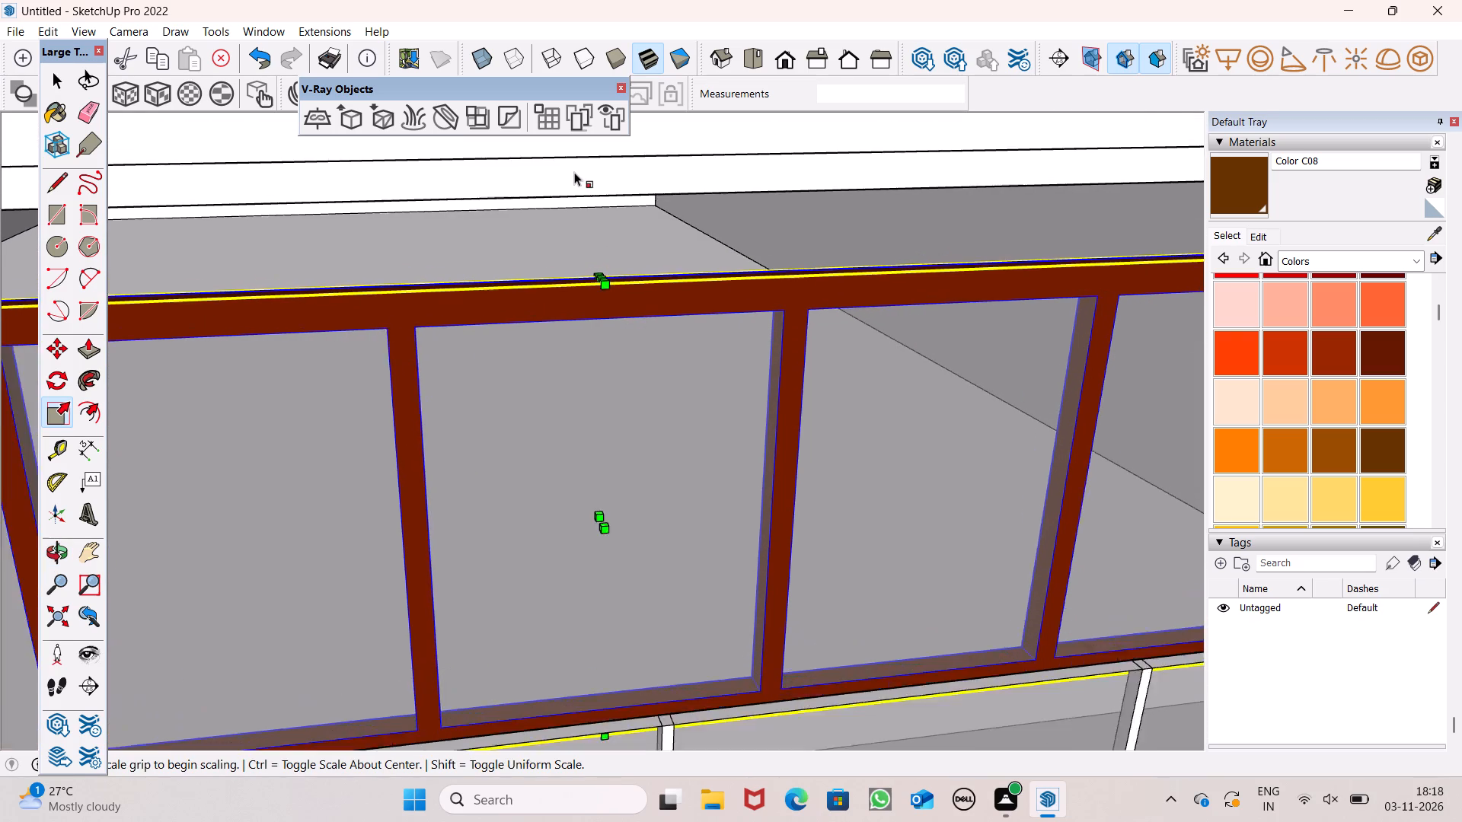
{"action": "scroll", "coordinate": [574, 172], "scroll_direction": "up", "scroll_amount": 4}
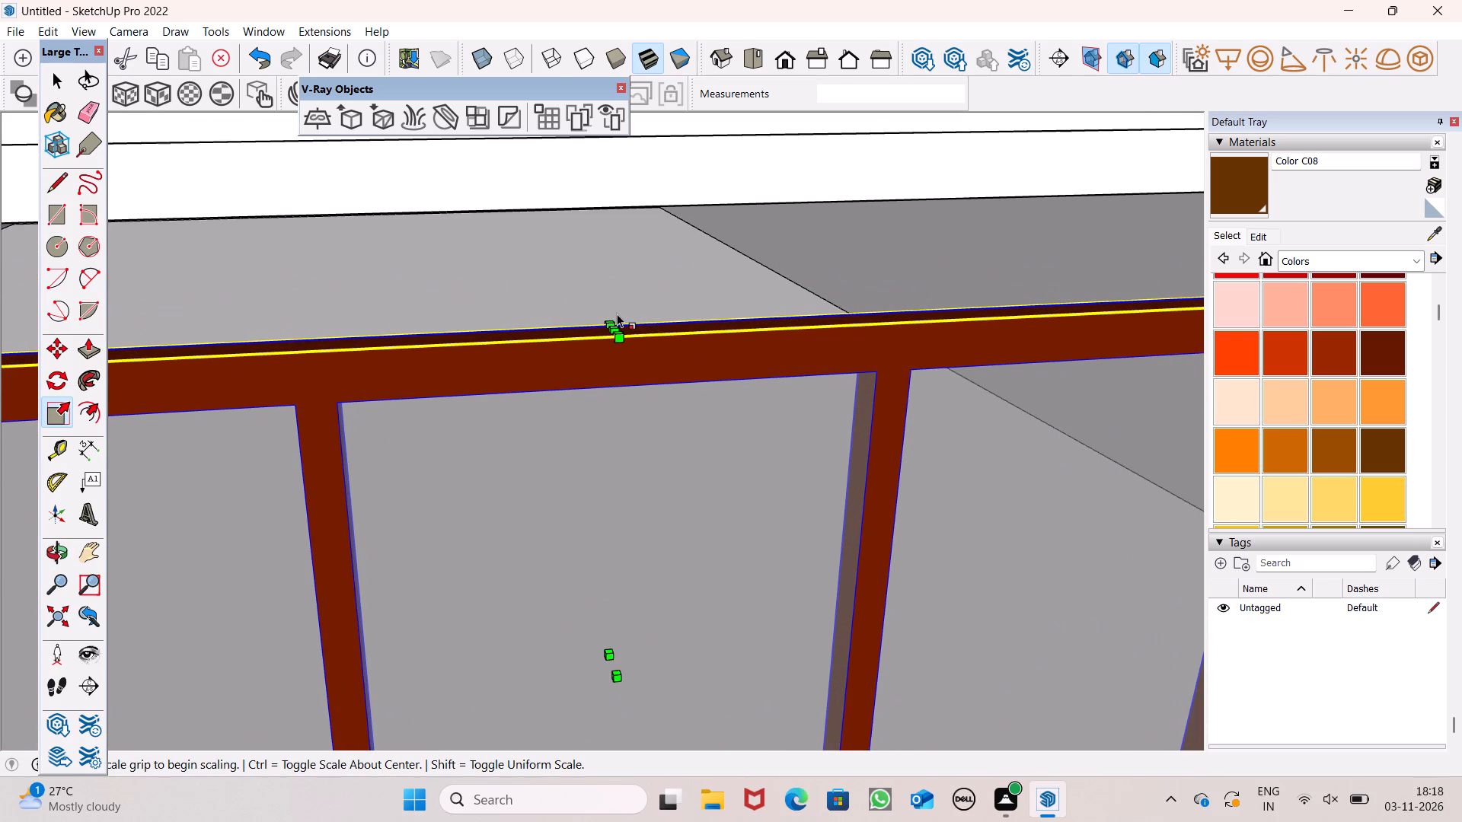
{"action": "left_click_drag", "start_coordinate": [615, 327], "coordinate": [644, 221]}
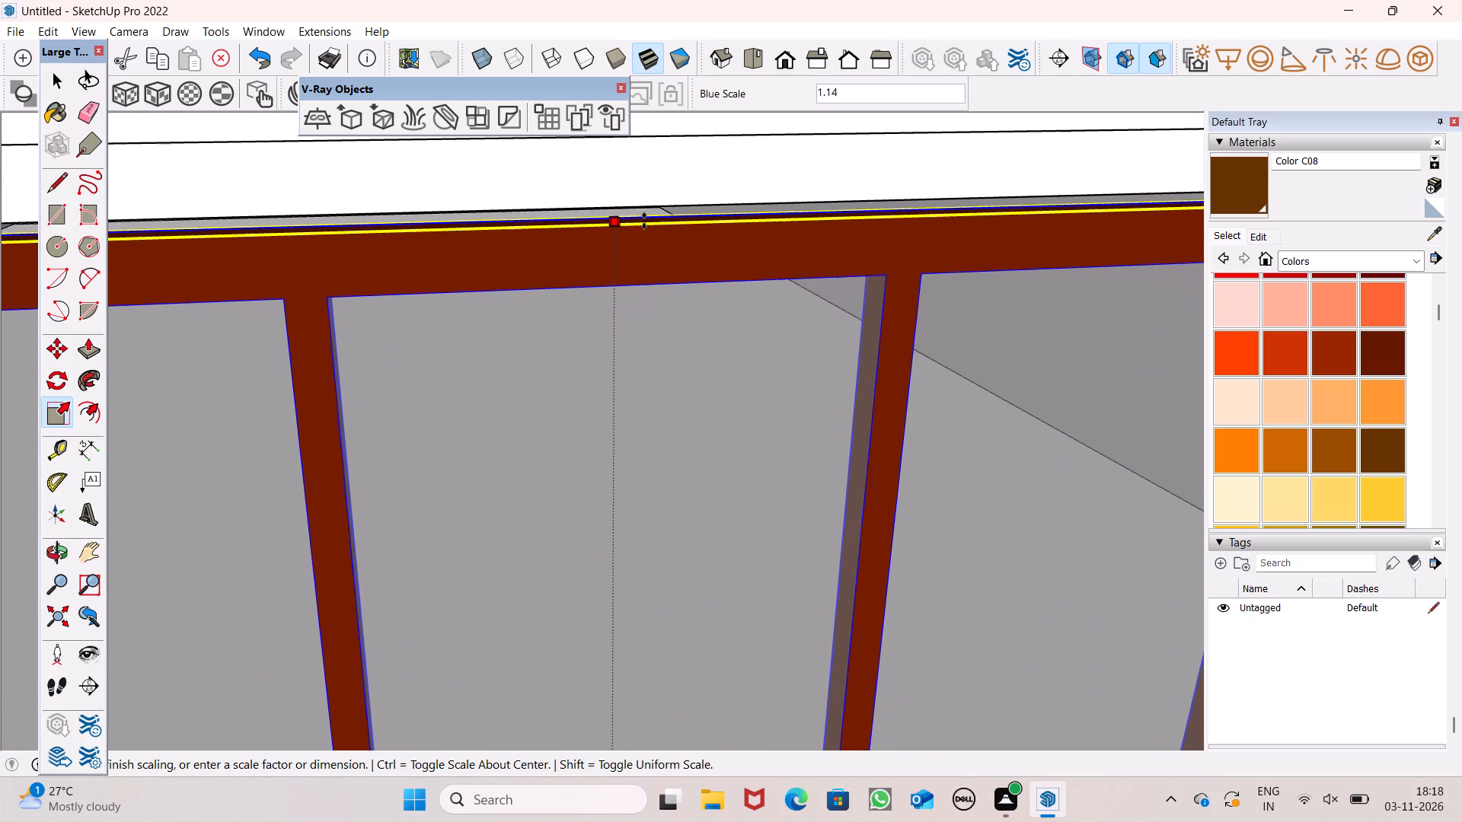
{"action": "left_click_drag", "start_coordinate": [644, 221], "coordinate": [640, 209]}
{"action": "scroll", "coordinate": [643, 214], "scroll_direction": "down", "scroll_amount": 8}
{"action": "key", "text": "space"}
{"action": "scroll", "coordinate": [630, 230], "scroll_direction": "down", "scroll_amount": 7}
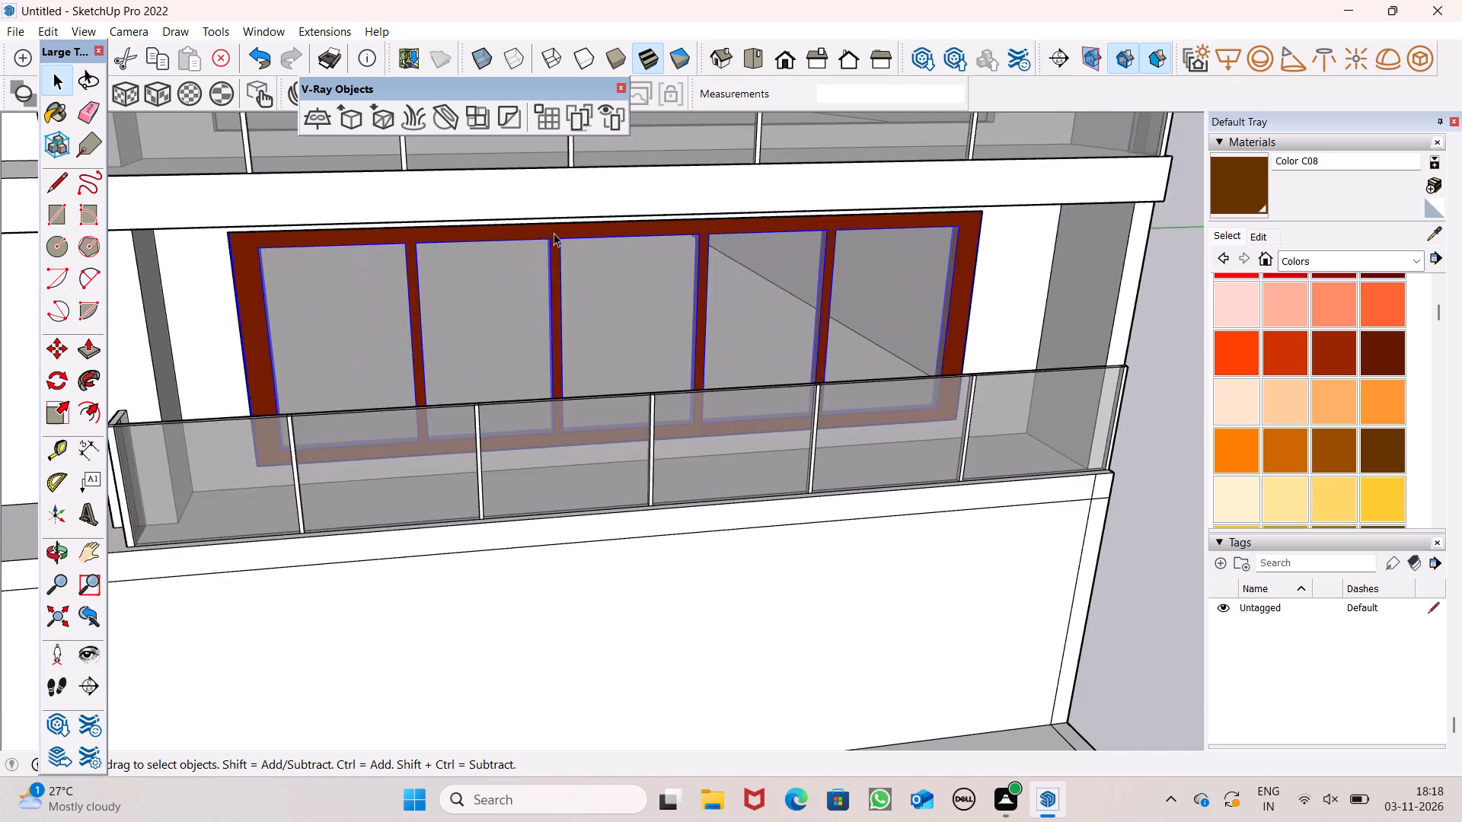
Copy the finished window frame about 13' upward into the balcony opening on the floor above.
{"action": "scroll", "coordinate": [536, 242], "scroll_direction": "down", "scroll_amount": 2}
{"action": "scroll", "coordinate": [536, 242], "scroll_direction": "up", "scroll_amount": 1}
{"action": "scroll", "coordinate": [536, 242], "scroll_direction": "down", "scroll_amount": 1}
{"action": "middle_click_drag", "start_coordinate": [757, 272], "coordinate": [697, 282]}
{"action": "scroll", "coordinate": [694, 282], "scroll_direction": "up", "scroll_amount": 1}
{"action": "scroll", "coordinate": [637, 379], "scroll_direction": "down", "scroll_amount": 11}
{"action": "middle_click_drag", "start_coordinate": [767, 358], "coordinate": [707, 398]}
{"action": "scroll", "coordinate": [767, 358], "scroll_direction": "up", "scroll_amount": 1}
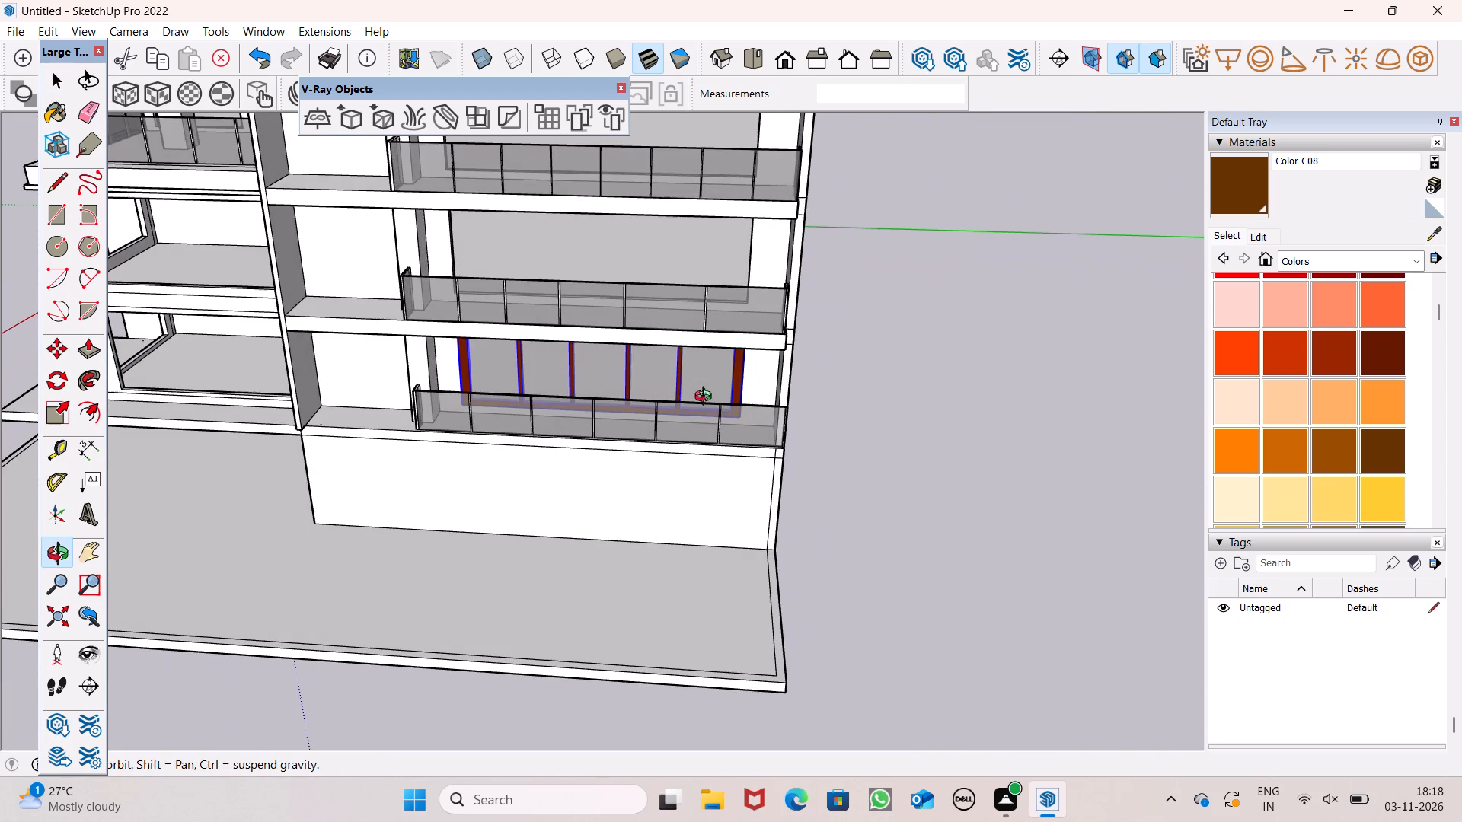
{"action": "middle_click_drag", "start_coordinate": [707, 398], "coordinate": [708, 398]}
{"action": "key", "text": "m"}
{"action": "key", "text": "Return"}
{"action": "scroll", "coordinate": [678, 221], "scroll_direction": "up", "scroll_amount": 7}
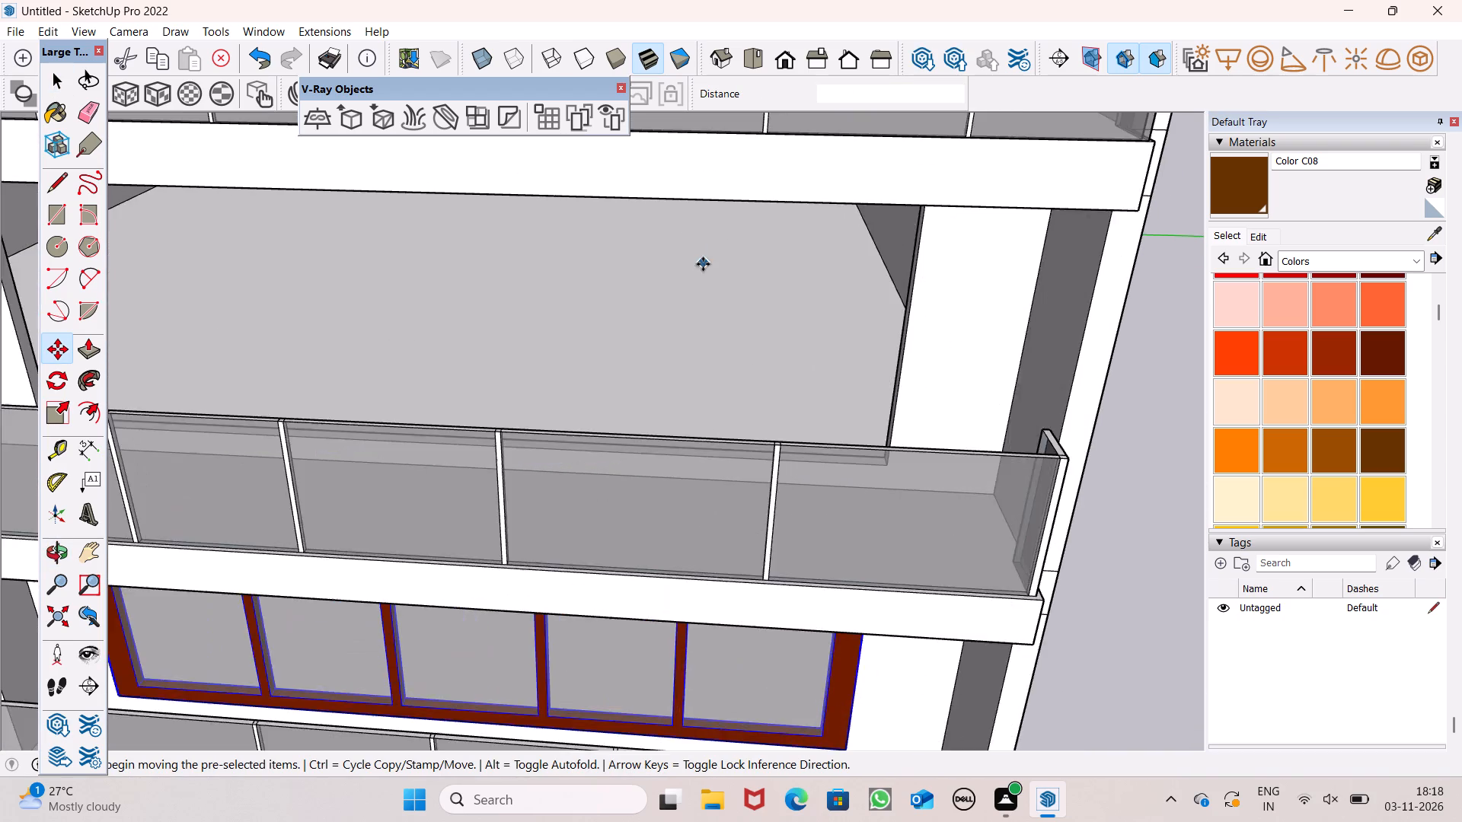
{"action": "scroll", "coordinate": [706, 274], "scroll_direction": "down", "scroll_amount": 4}
{"action": "left_click_drag", "start_coordinate": [796, 577], "coordinate": [795, 577]}
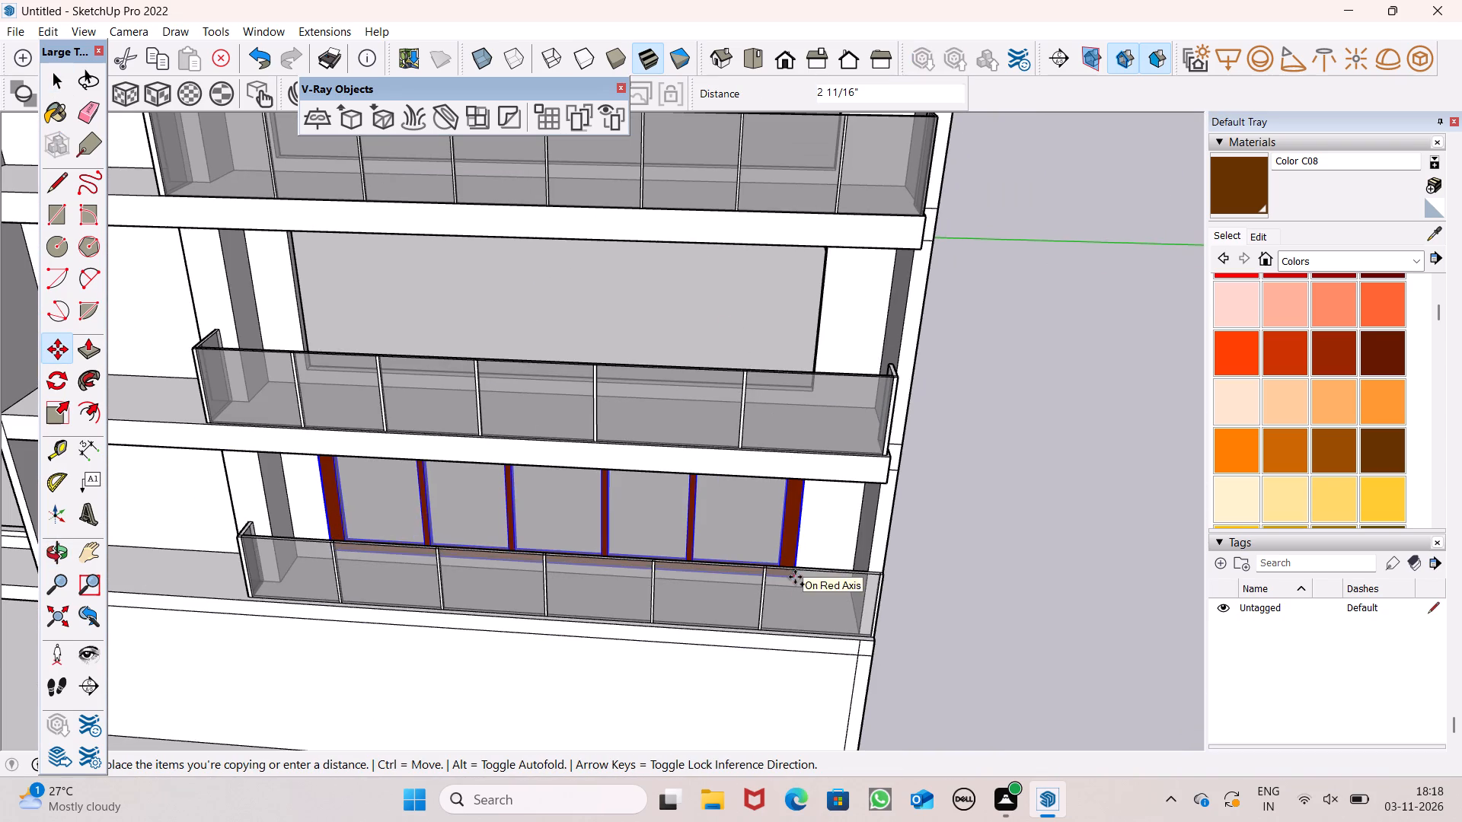
{"action": "left_click_drag", "start_coordinate": [795, 577], "coordinate": [826, 362]}
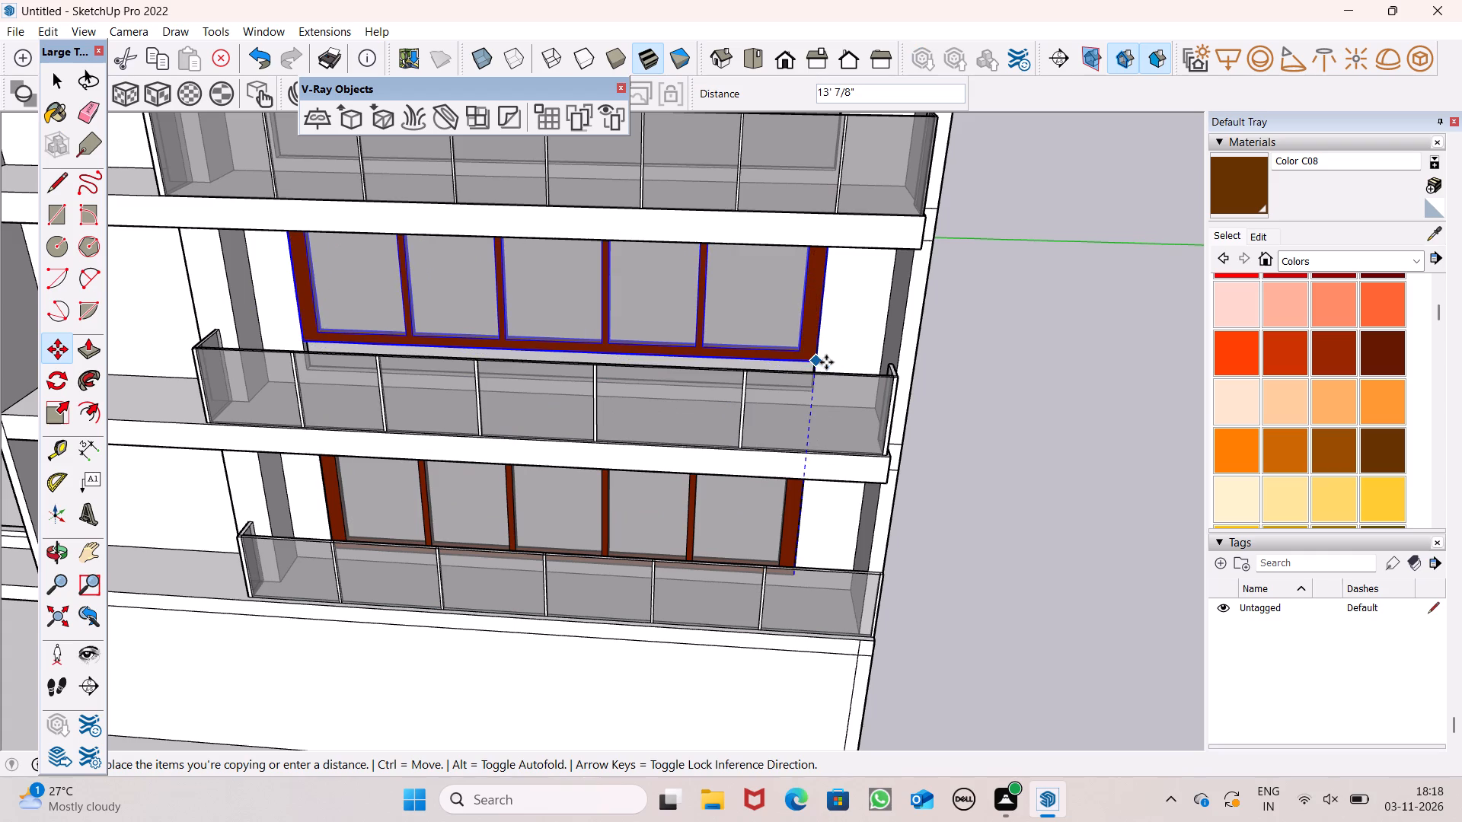
Move the copied window frame down so its lower corner meets the lower corner of the upper opening.
{"action": "scroll", "coordinate": [800, 307], "scroll_direction": "up", "scroll_amount": 4}
{"action": "scroll", "coordinate": [800, 307], "scroll_direction": "down", "scroll_amount": 1}
{"action": "scroll", "coordinate": [800, 307], "scroll_direction": "up", "scroll_amount": 4}
{"action": "middle_click_drag", "start_coordinate": [820, 430], "coordinate": [805, 489]}
{"action": "scroll", "coordinate": [805, 489], "scroll_direction": "up", "scroll_amount": 4}
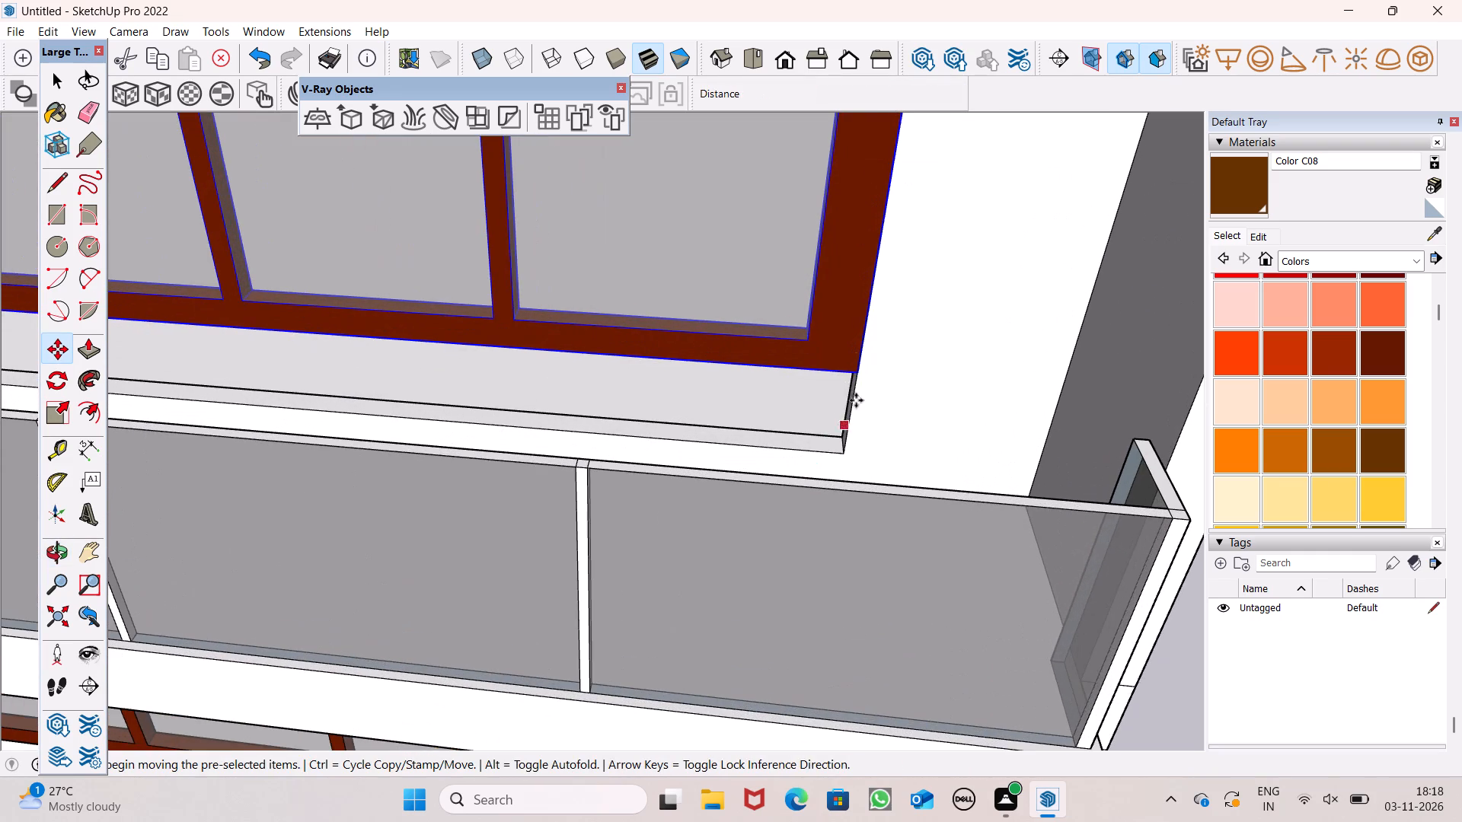
{"action": "left_click_drag", "start_coordinate": [860, 384], "coordinate": [843, 458]}
{"action": "scroll", "coordinate": [927, 295], "scroll_direction": "down", "scroll_amount": 4}
{"action": "scroll", "coordinate": [889, 327], "scroll_direction": "up", "scroll_amount": 1}
{"action": "scroll", "coordinate": [887, 330], "scroll_direction": "down", "scroll_amount": 4}
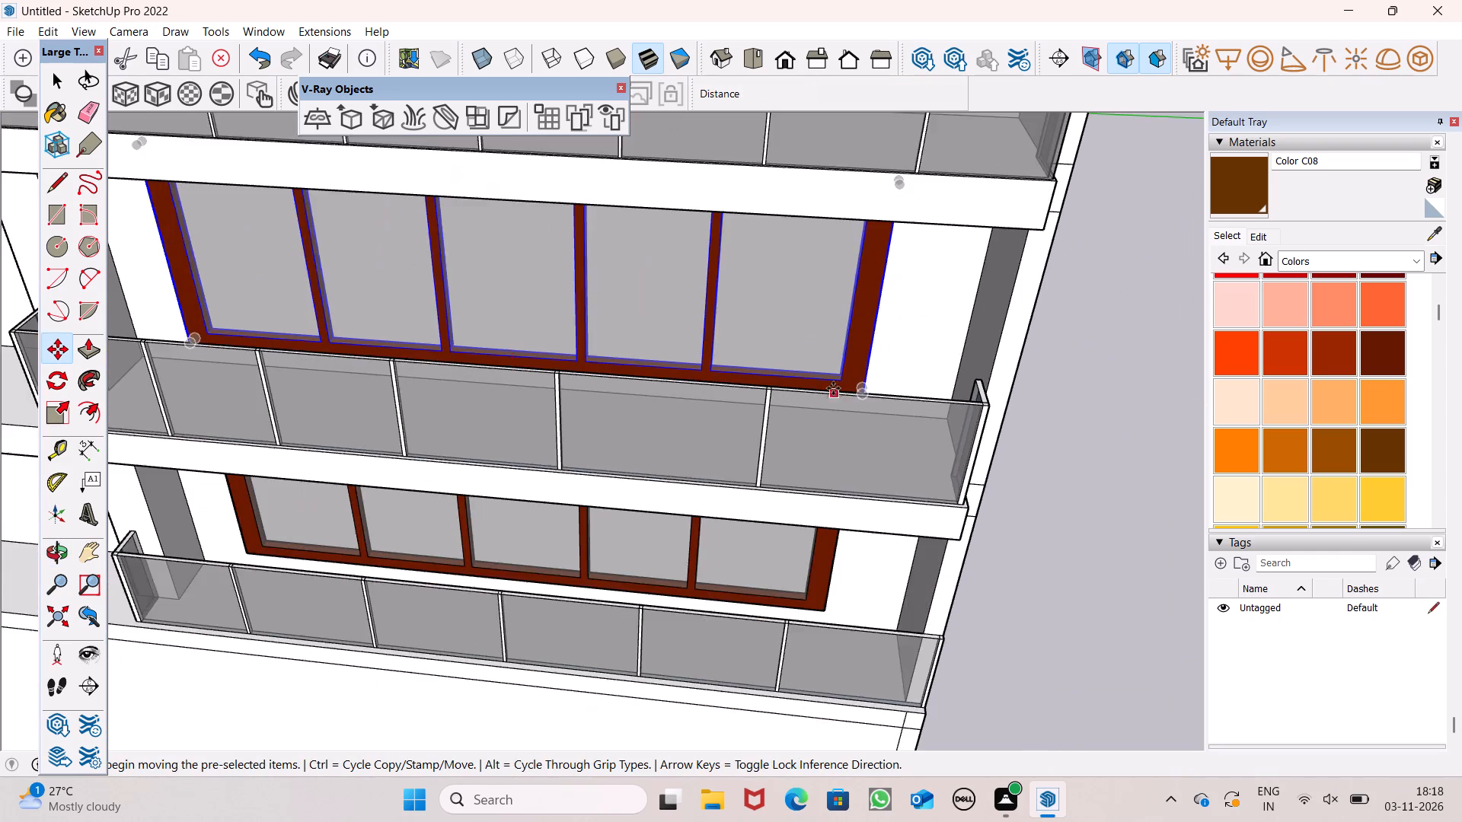
Copy the second-level window frame up to the lower corner of the third-level balcony opening.
{"action": "scroll", "coordinate": [833, 388], "scroll_direction": "down", "scroll_amount": 6}
{"action": "middle_click_drag", "start_coordinate": [838, 339], "coordinate": [753, 376]}
{"action": "scroll", "coordinate": [751, 375], "scroll_direction": "up", "scroll_amount": 1}
{"action": "scroll", "coordinate": [787, 385], "scroll_direction": "down", "scroll_amount": 7}
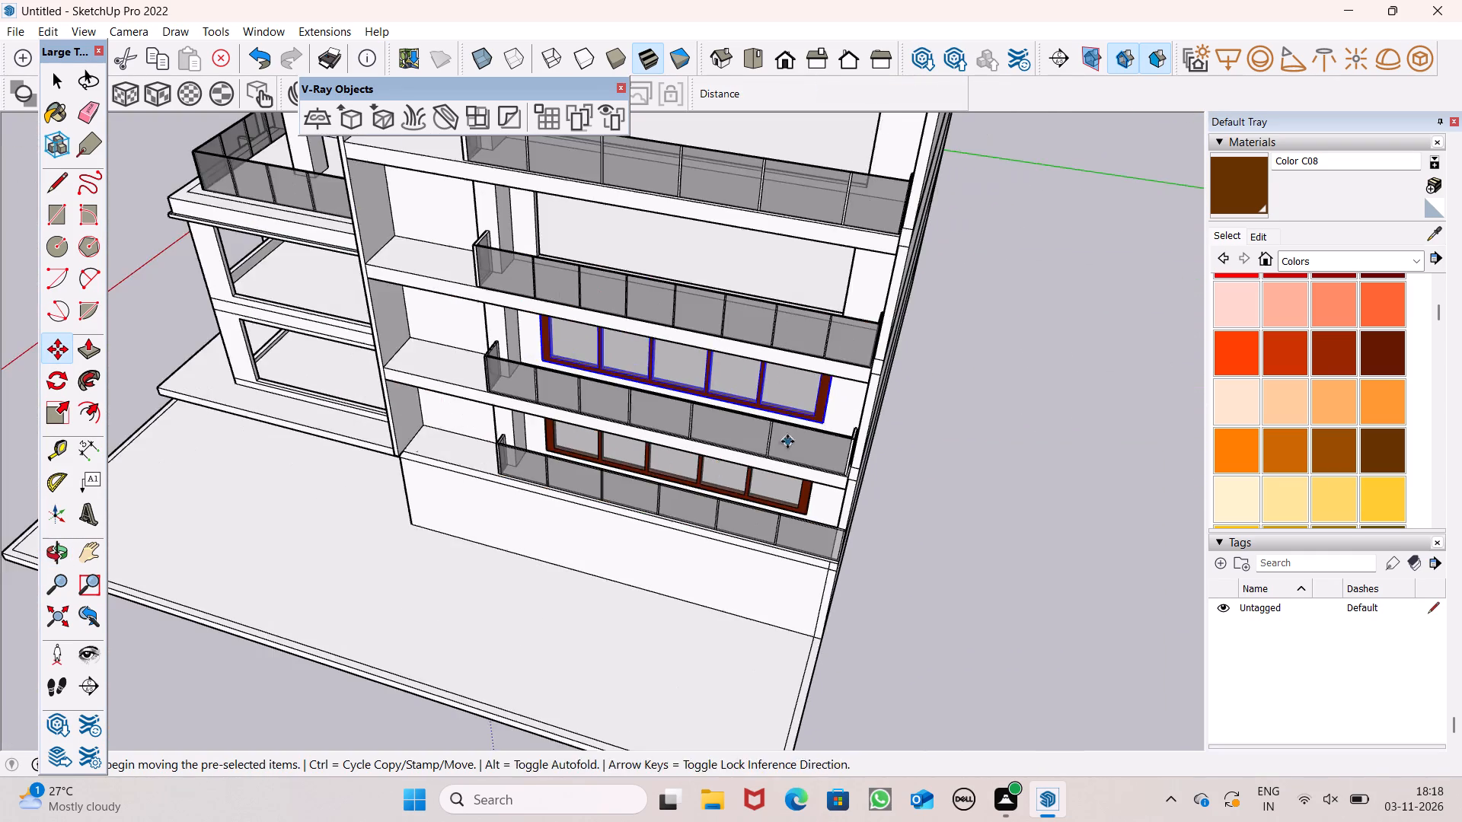
{"action": "scroll", "coordinate": [790, 401], "scroll_direction": "down", "scroll_amount": 4}
{"action": "scroll", "coordinate": [787, 302], "scroll_direction": "up", "scroll_amount": 7}
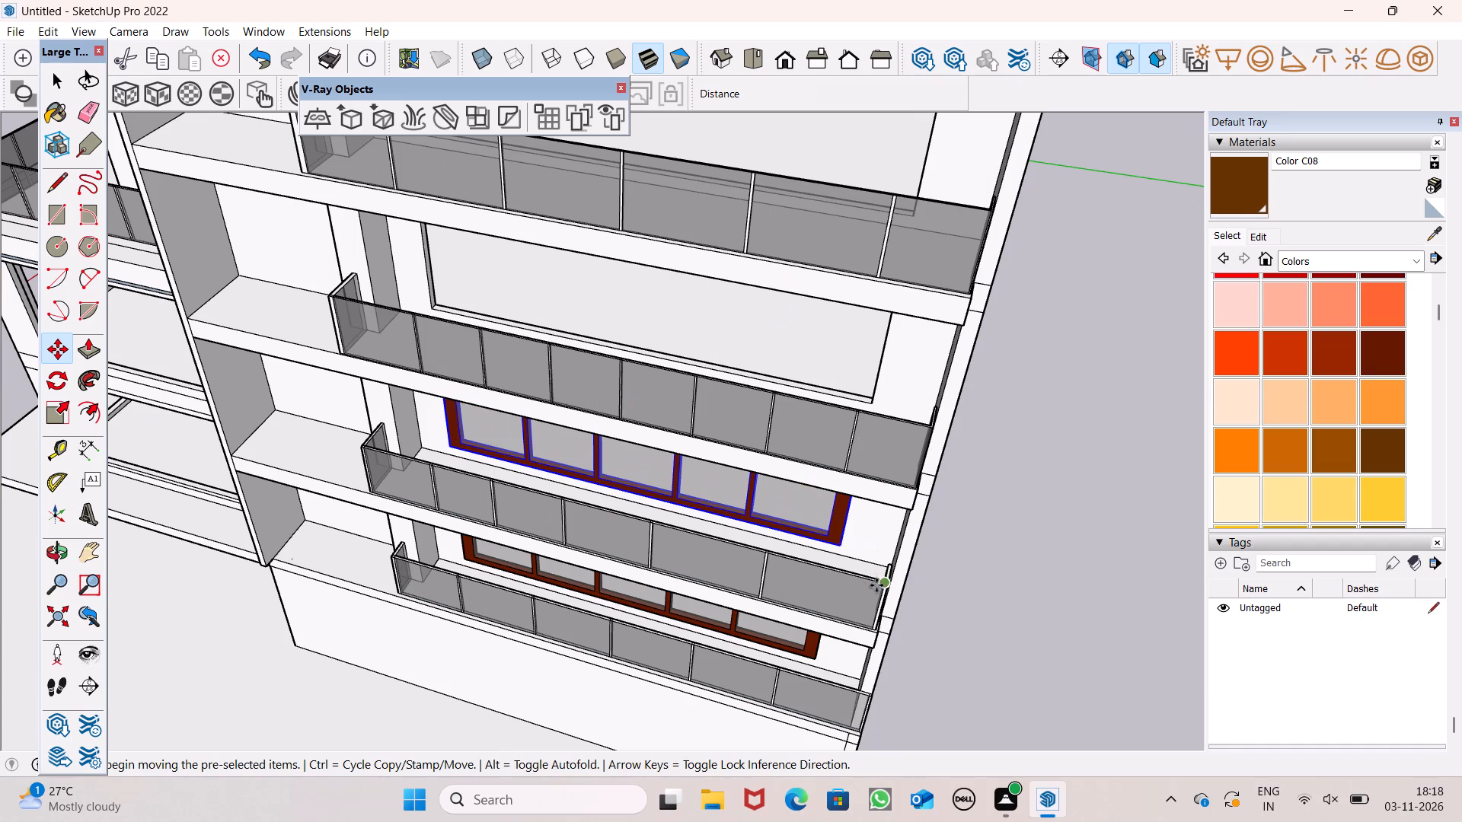
{"action": "left_click_drag", "start_coordinate": [841, 546], "coordinate": [846, 528]}
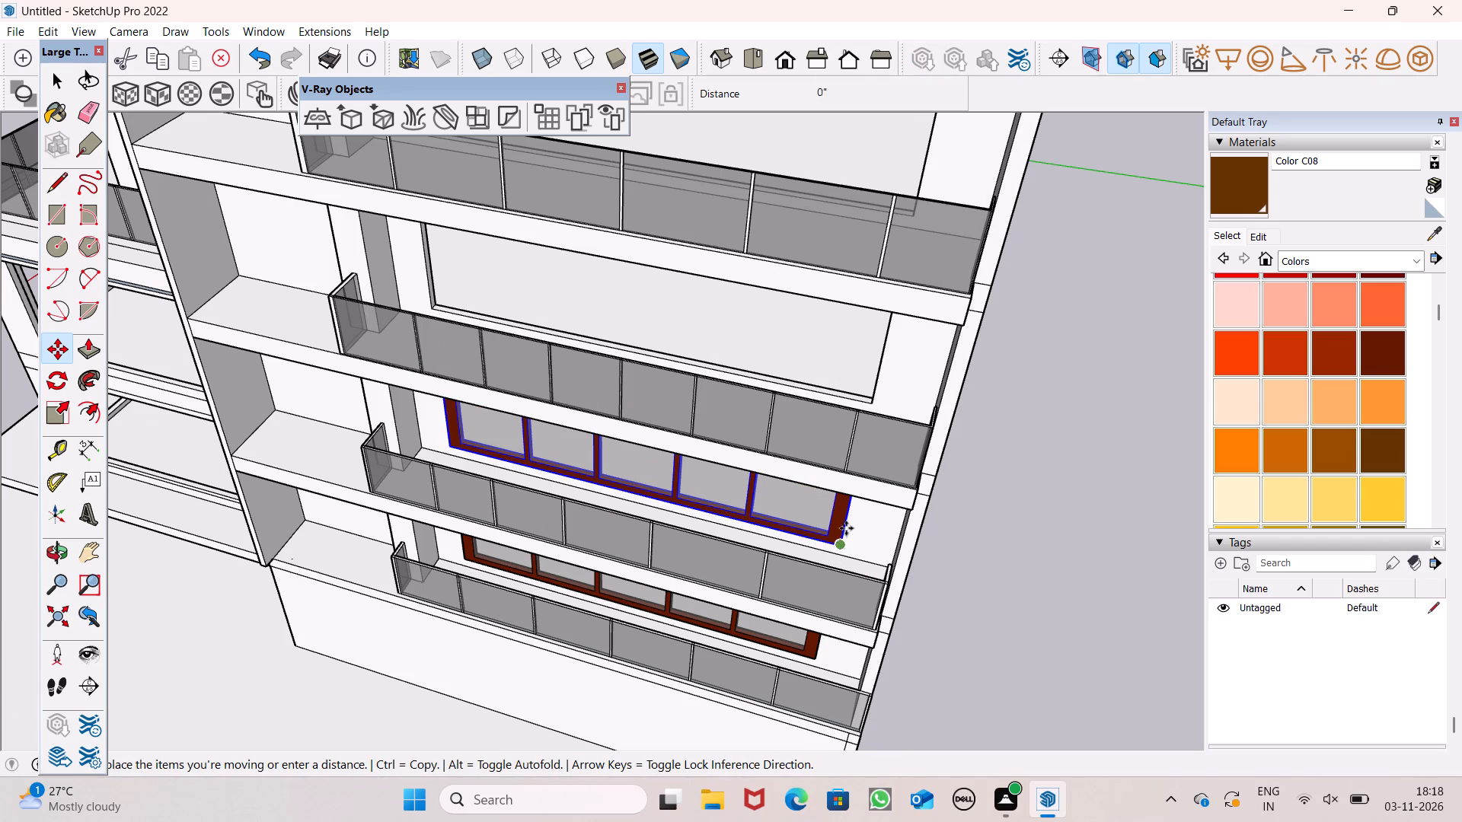
{"action": "left_click_drag", "start_coordinate": [846, 528], "coordinate": [876, 403]}
{"action": "scroll", "coordinate": [844, 433], "scroll_direction": "down", "scroll_amount": 4}
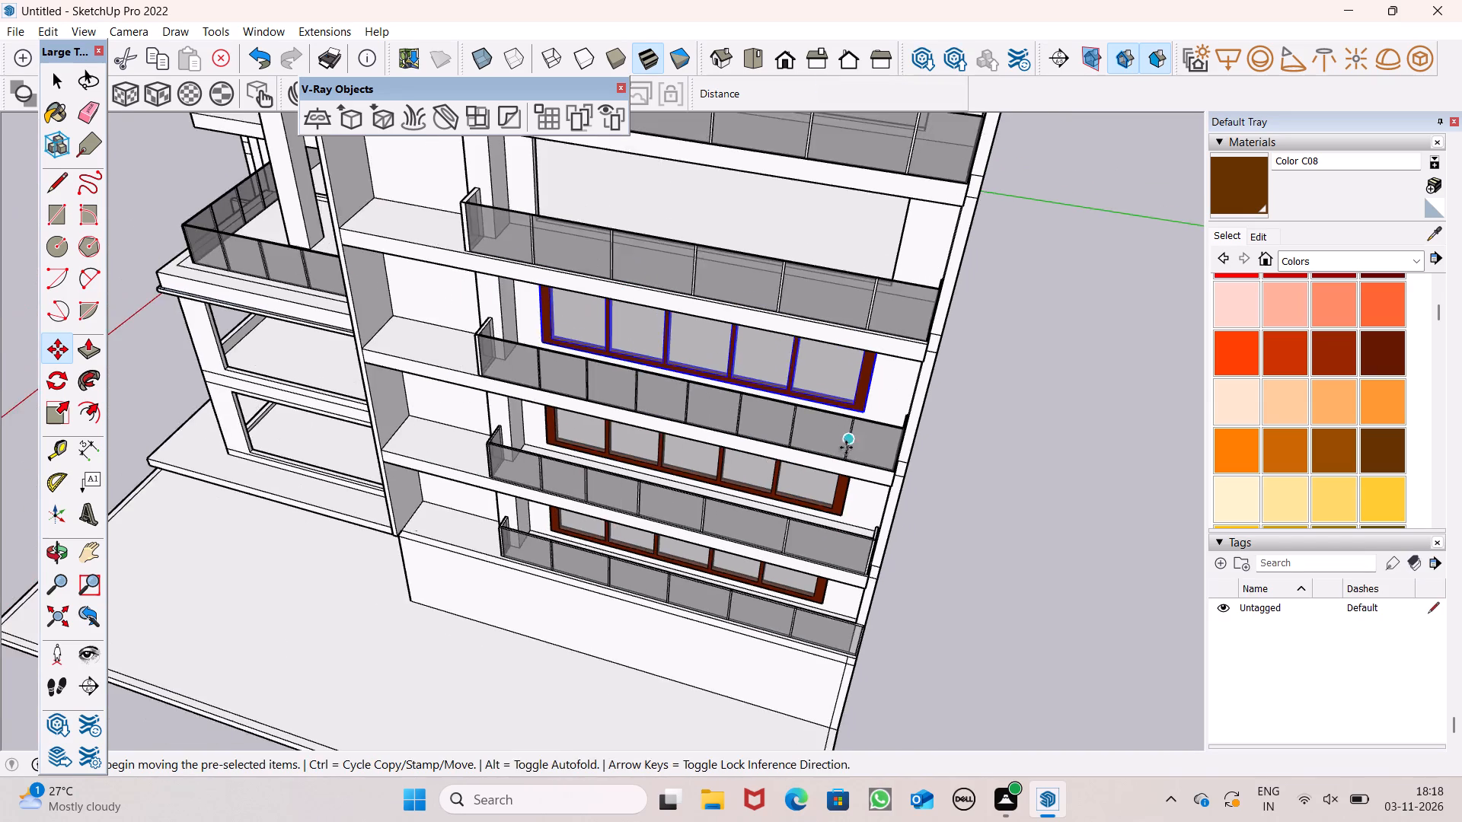
Copy the third-level window frame up to the lower corner of the fourth-level balcony opening.
{"action": "middle_click_drag", "start_coordinate": [851, 435], "coordinate": [879, 298]}
{"action": "scroll", "coordinate": [957, 291], "scroll_direction": "up", "scroll_amount": 1}
{"action": "scroll", "coordinate": [837, 409], "scroll_direction": "down", "scroll_amount": 4}
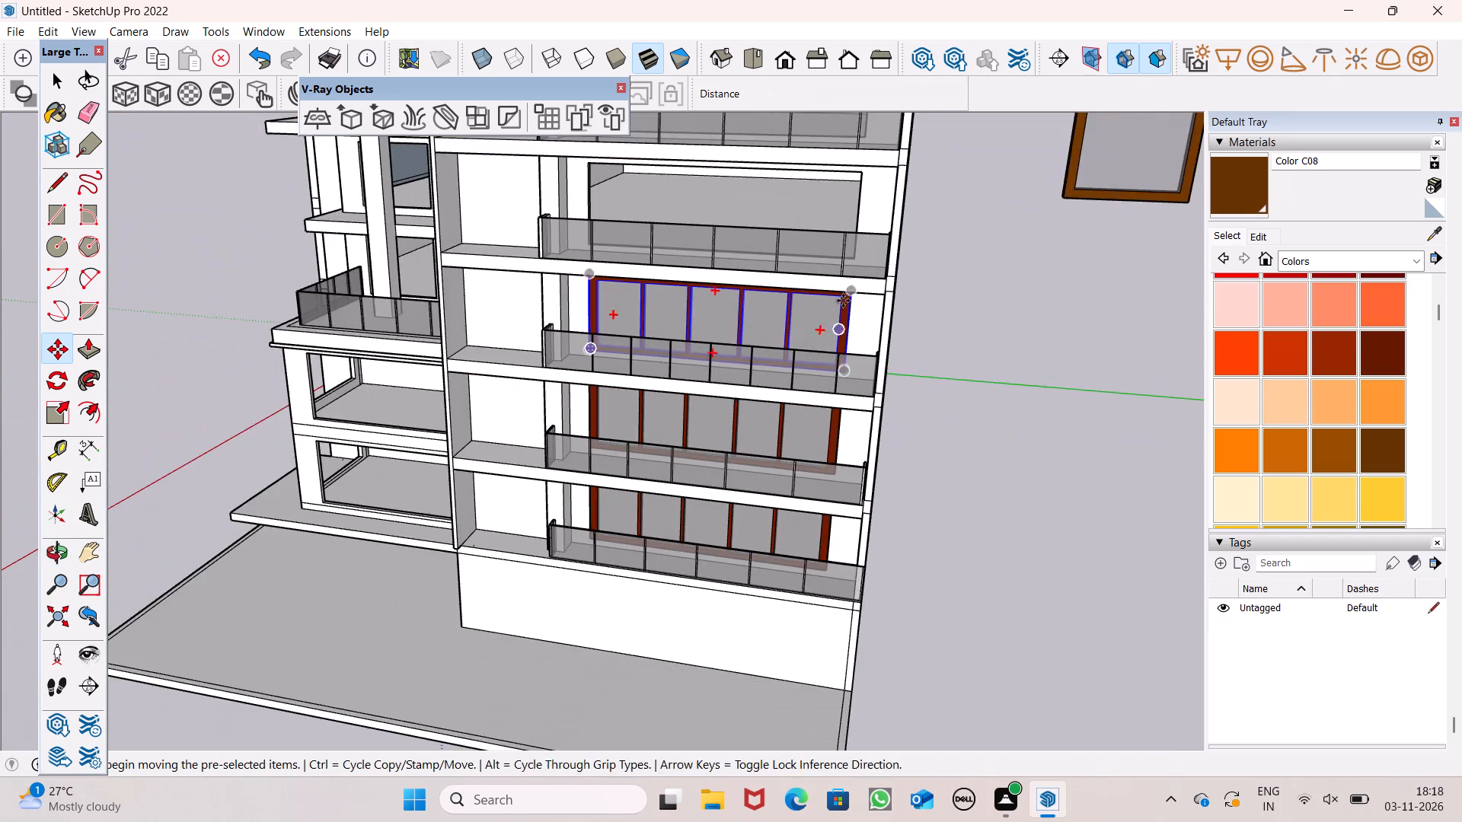
{"action": "scroll", "coordinate": [842, 262], "scroll_direction": "up", "scroll_amount": 7}
{"action": "scroll", "coordinate": [799, 318], "scroll_direction": "down", "scroll_amount": 7}
{"action": "middle_click_drag", "start_coordinate": [783, 381], "coordinate": [745, 493]}
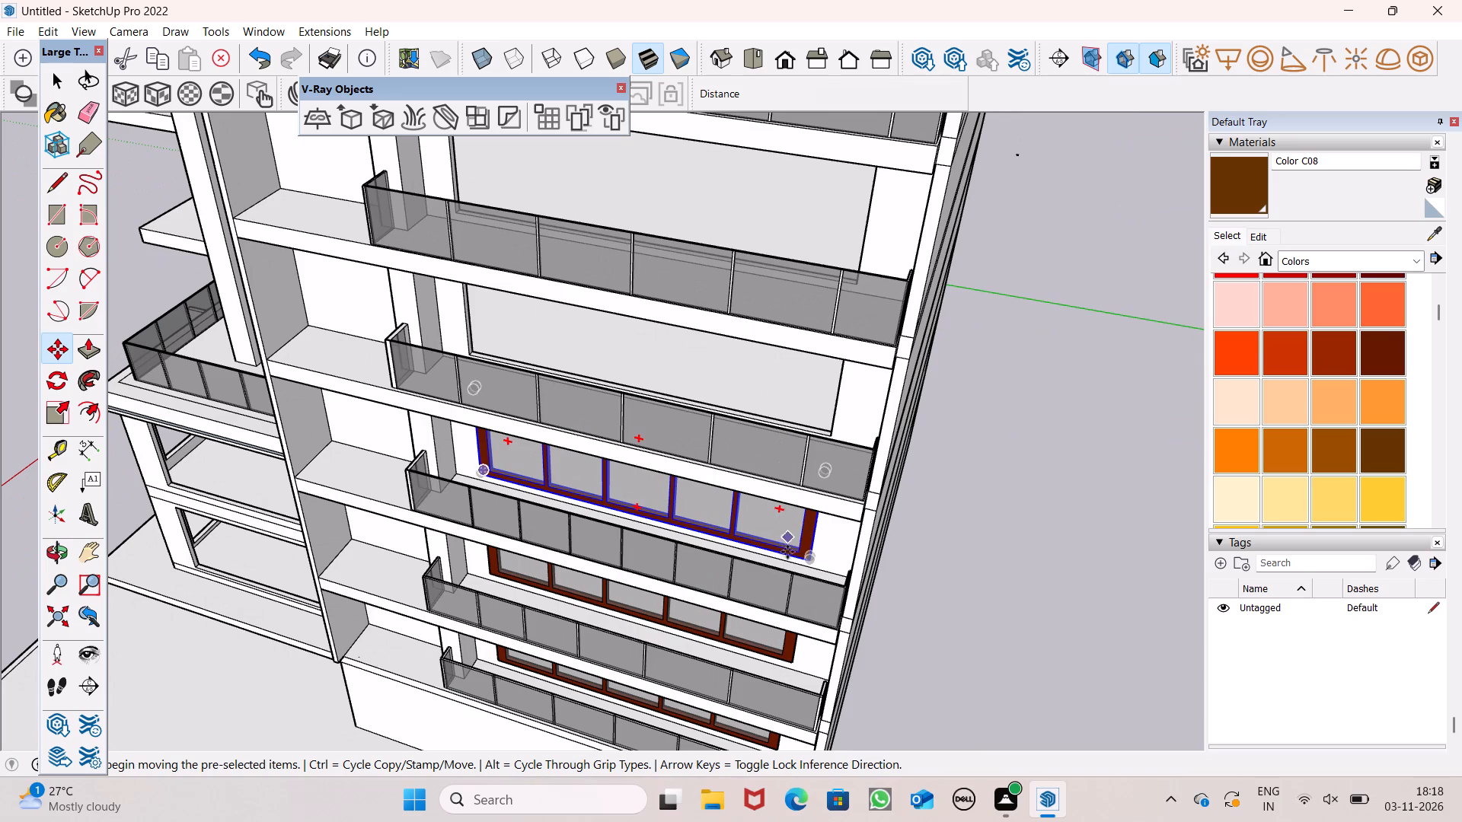
{"action": "left_click_drag", "start_coordinate": [812, 562], "coordinate": [823, 502]}
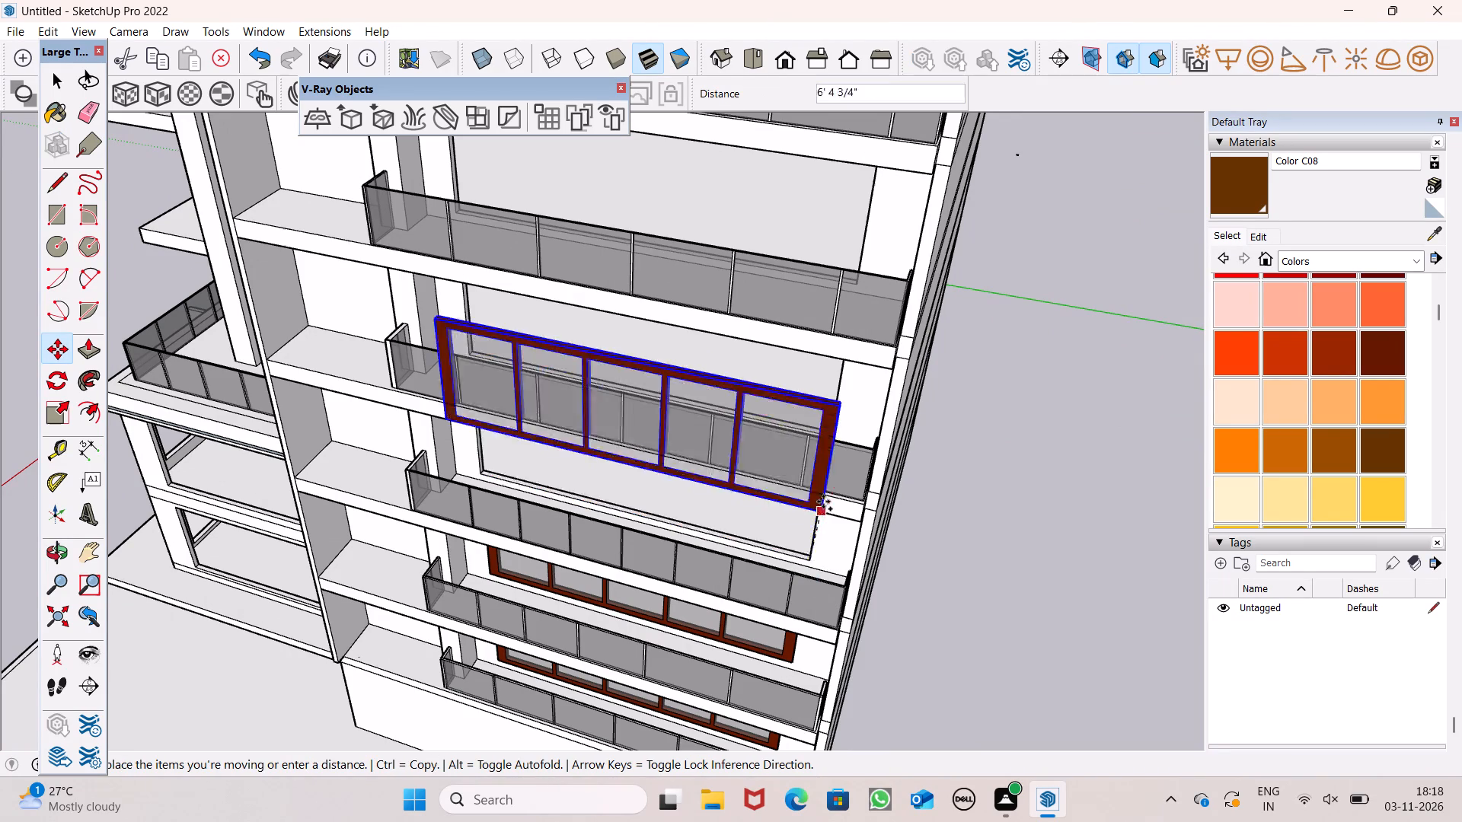
{"action": "left_click_drag", "start_coordinate": [823, 502], "coordinate": [831, 429]}
Copy the fourth-level window frame up one floor and seat it on the lower corner of the fifth-level balcony opening.
{"action": "scroll", "coordinate": [816, 442], "scroll_direction": "down", "scroll_amount": 6}
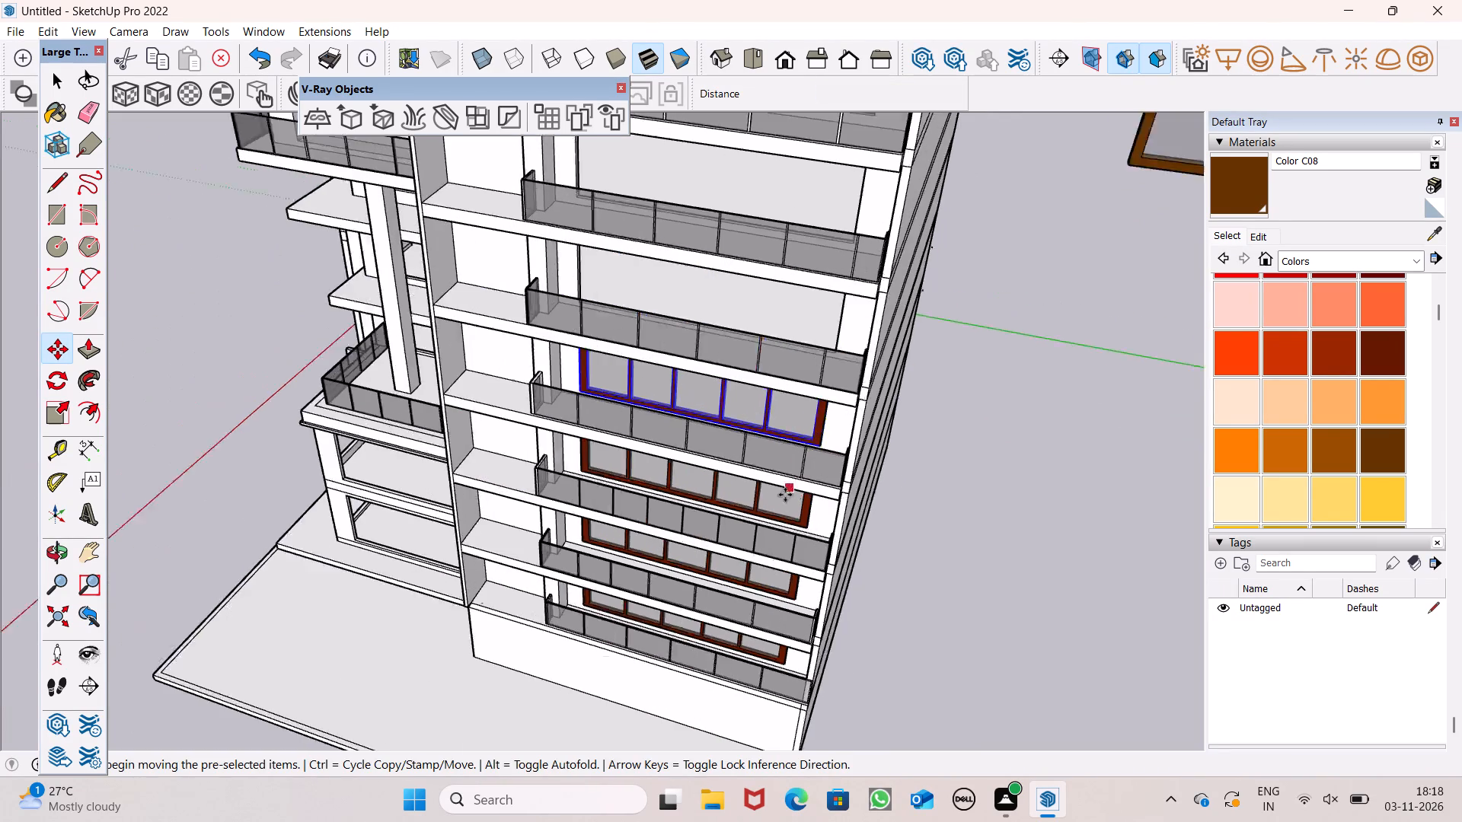
{"action": "scroll", "coordinate": [785, 495], "scroll_direction": "down", "scroll_amount": 1}
{"action": "scroll", "coordinate": [837, 348], "scroll_direction": "up", "scroll_amount": 6}
{"action": "left_click_drag", "start_coordinate": [798, 529], "coordinate": [808, 454]}
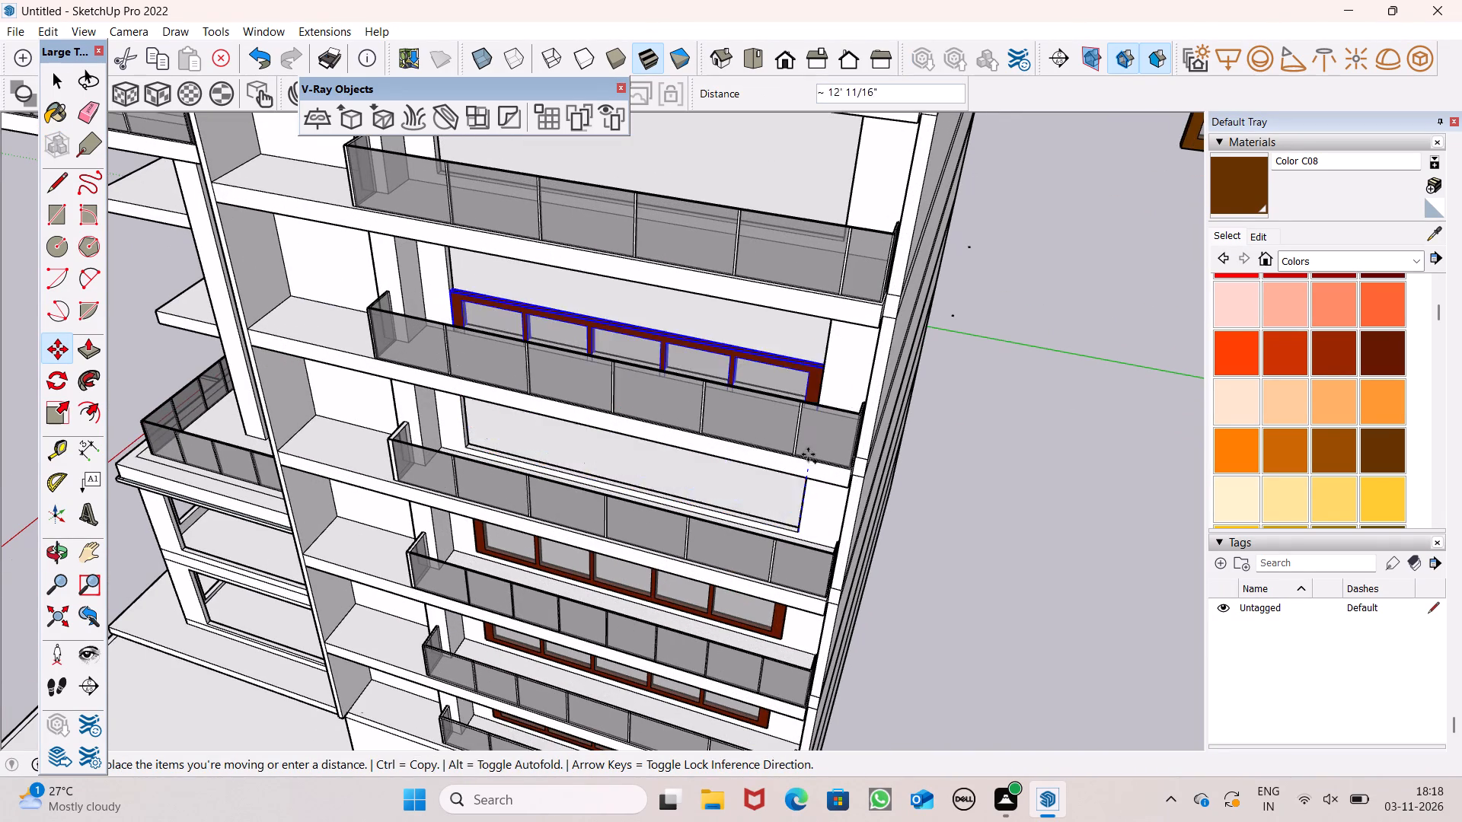
{"action": "left_click_drag", "start_coordinate": [808, 454], "coordinate": [817, 403]}
{"action": "scroll", "coordinate": [815, 419], "scroll_direction": "up", "scroll_amount": 9}
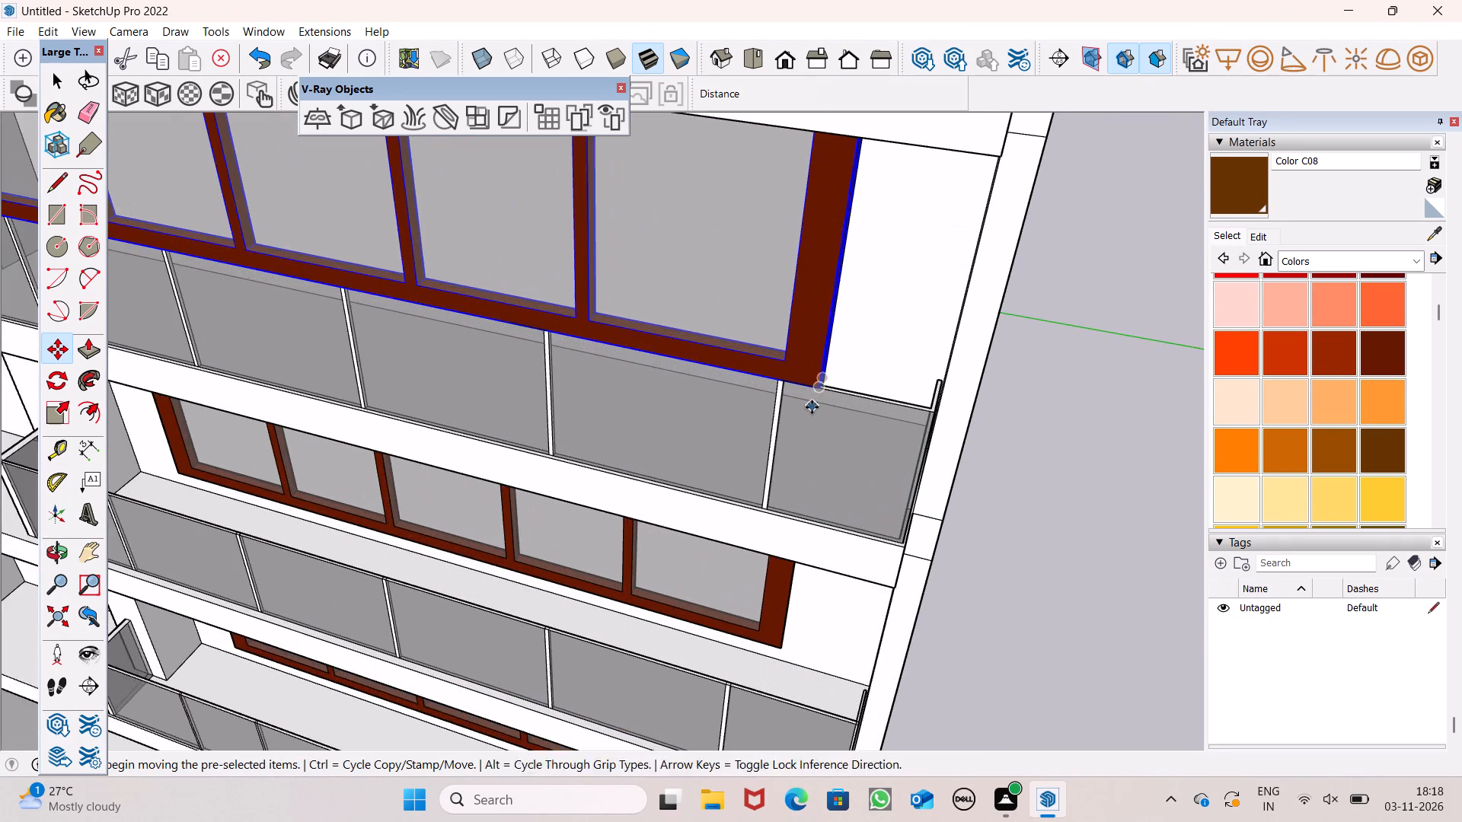
{"action": "middle_click_drag", "start_coordinate": [811, 409], "coordinate": [783, 461]}
{"action": "scroll", "coordinate": [783, 461], "scroll_direction": "up", "scroll_amount": 1}
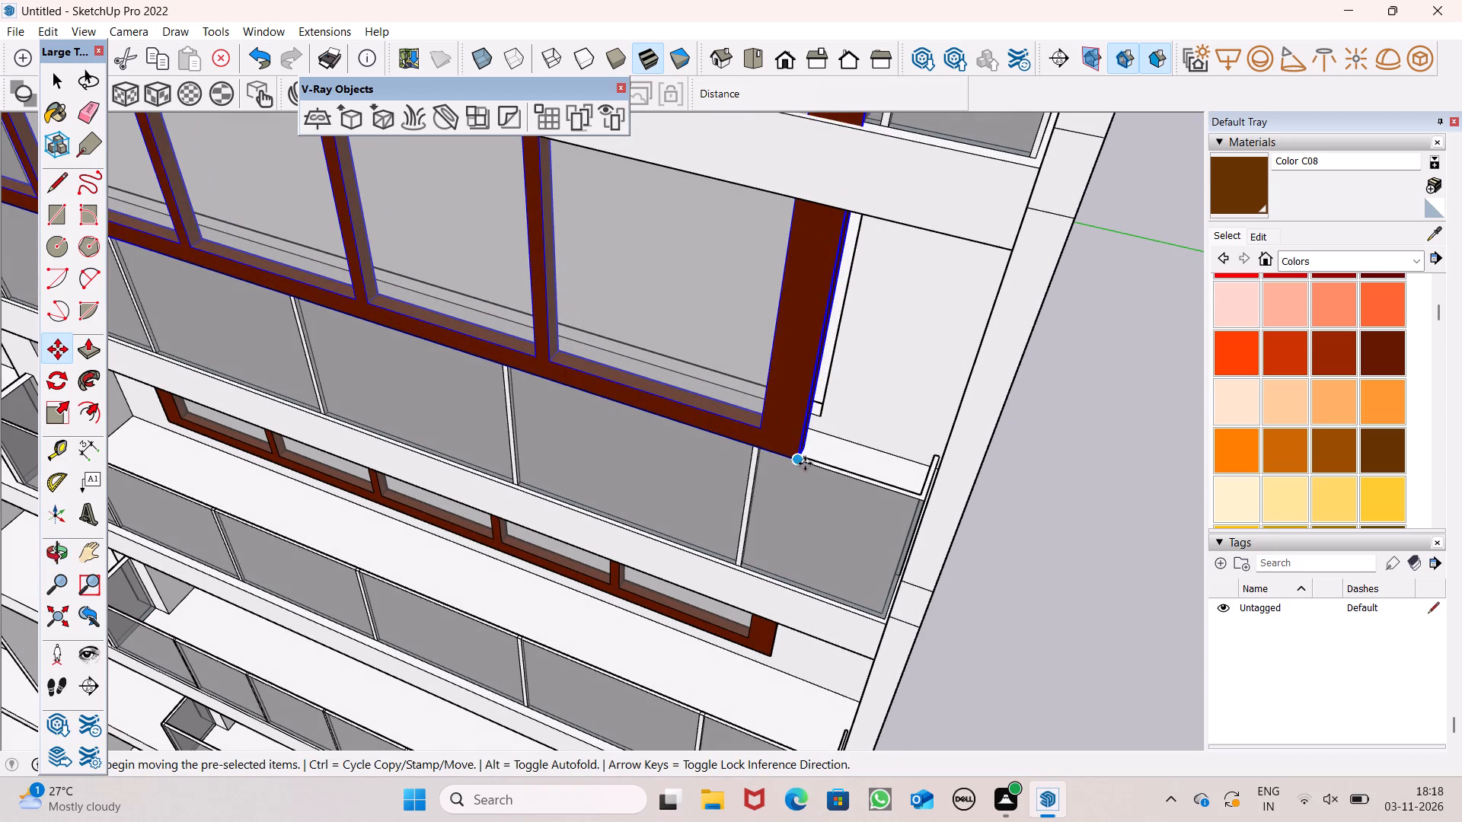
{"action": "left_click_drag", "start_coordinate": [805, 464], "coordinate": [819, 419]}
Copy the fifth-level window frame up one floor and seat it on the lower corner of the sixth-level balcony opening.
{"action": "scroll", "coordinate": [819, 420], "scroll_direction": "down", "scroll_amount": 5}
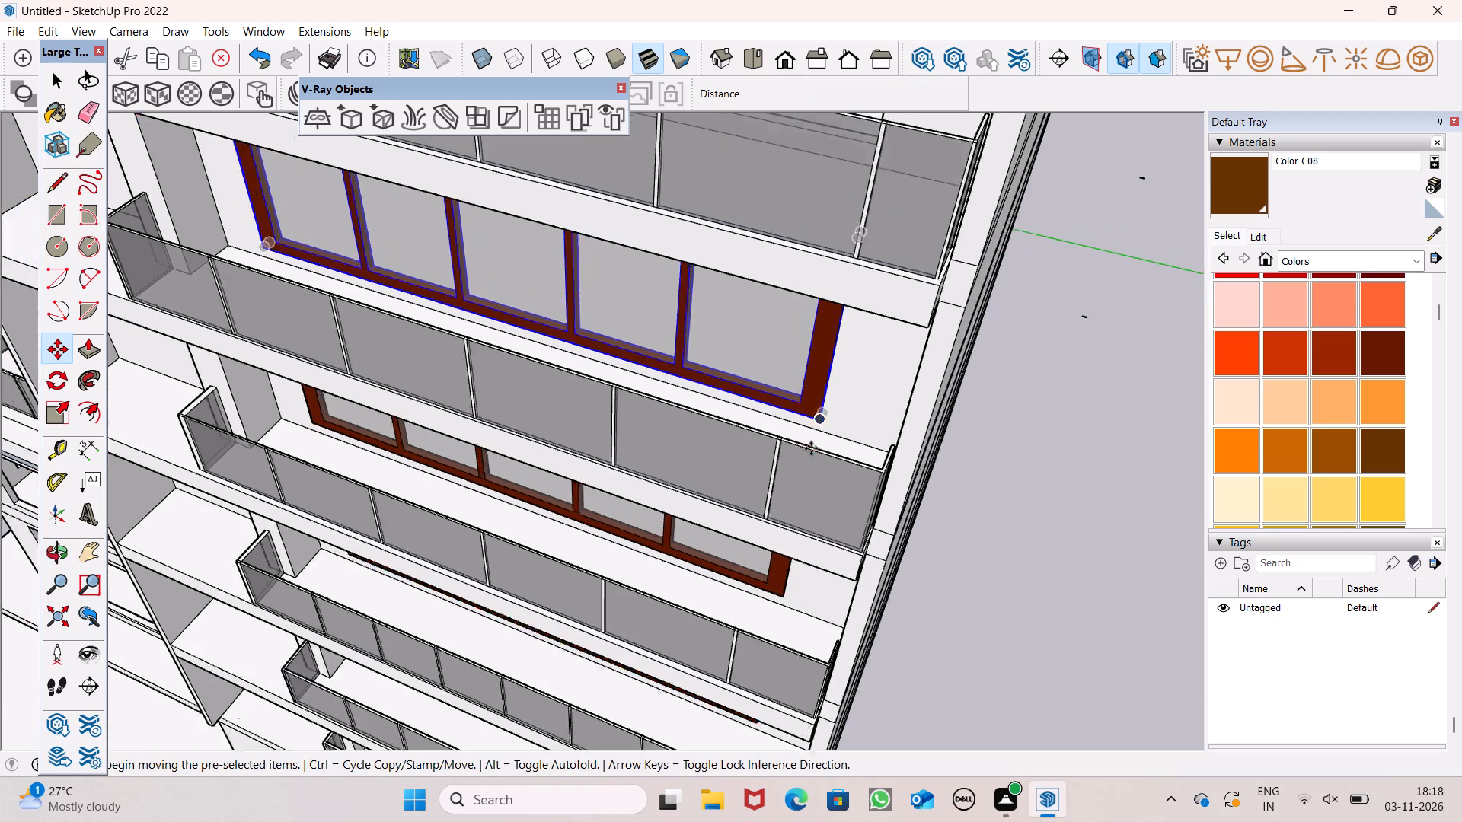
{"action": "scroll", "coordinate": [811, 448], "scroll_direction": "down", "scroll_amount": 4}
{"action": "left_click_drag", "start_coordinate": [817, 432], "coordinate": [820, 423]}
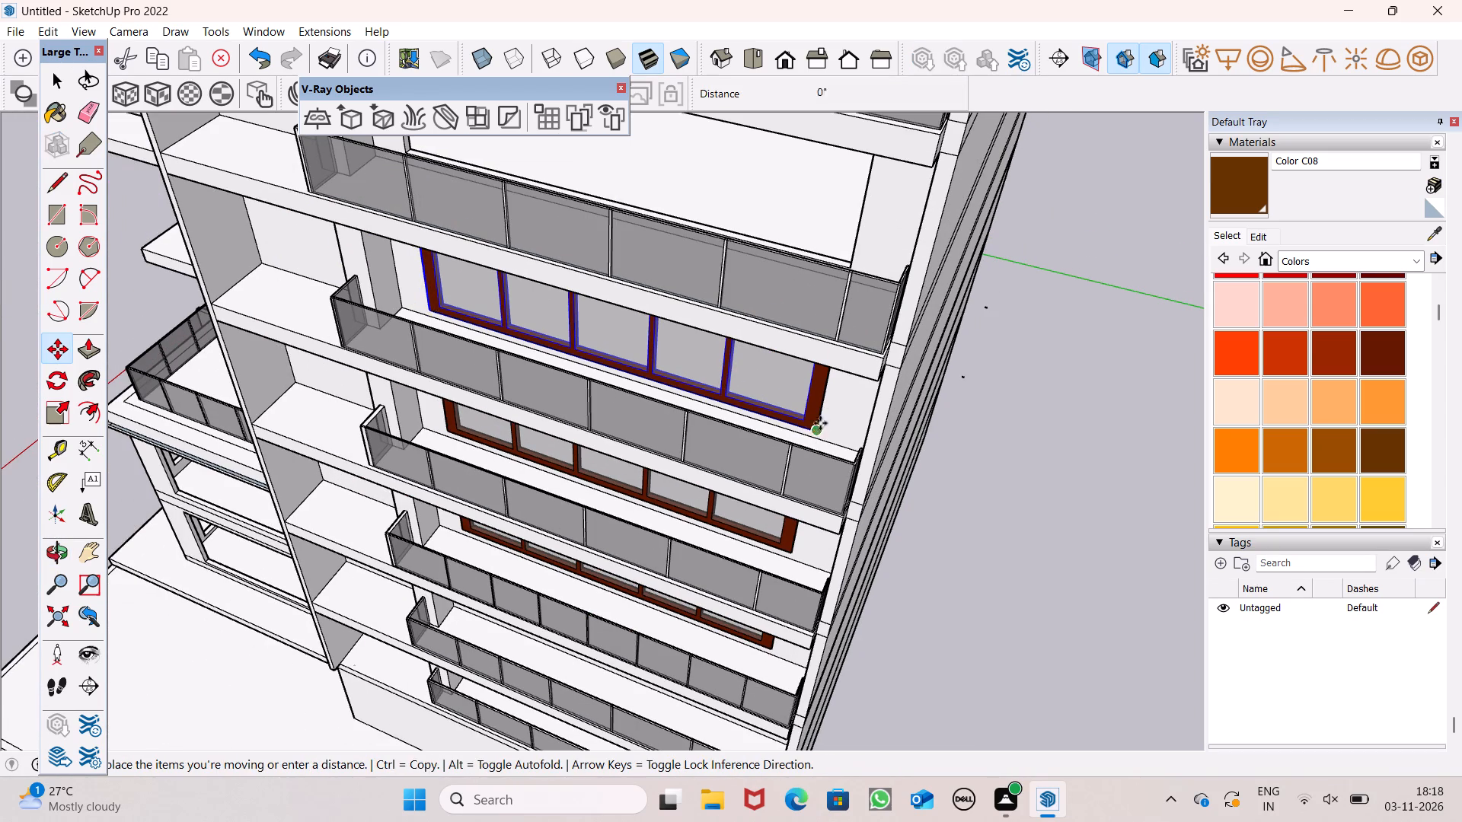
{"action": "left_click_drag", "start_coordinate": [820, 423], "coordinate": [849, 253]}
{"action": "scroll", "coordinate": [851, 248], "scroll_direction": "up", "scroll_amount": 4}
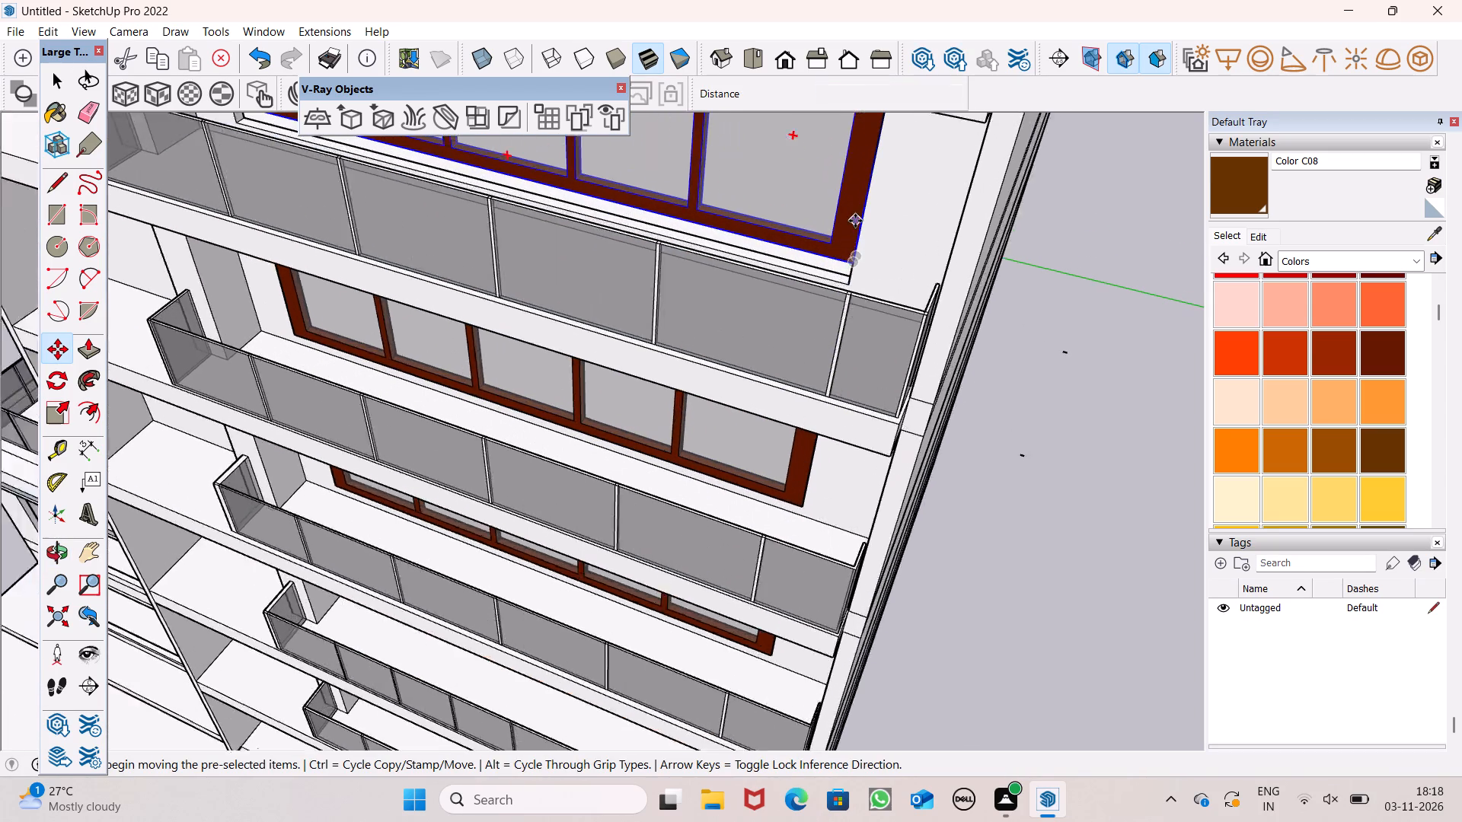
{"action": "scroll", "coordinate": [855, 221], "scroll_direction": "up", "scroll_amount": 12}
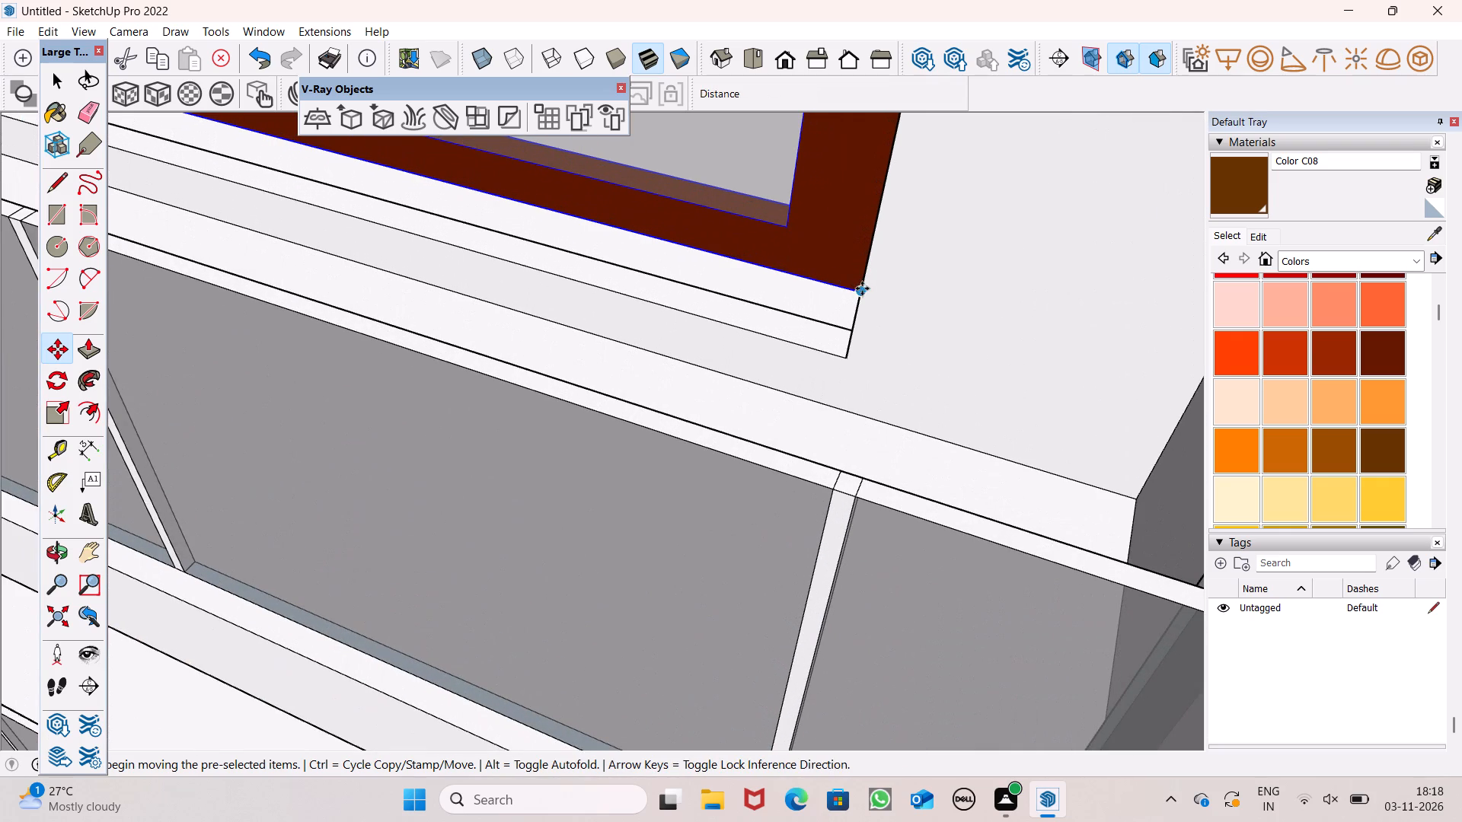
{"action": "left_click_drag", "start_coordinate": [864, 292], "coordinate": [848, 356]}
Copy the sixth-level window frame about 11' 7" up to the lower corner of the top balcony opening and clear the selection.
{"action": "scroll", "coordinate": [876, 343], "scroll_direction": "down", "scroll_amount": 8}
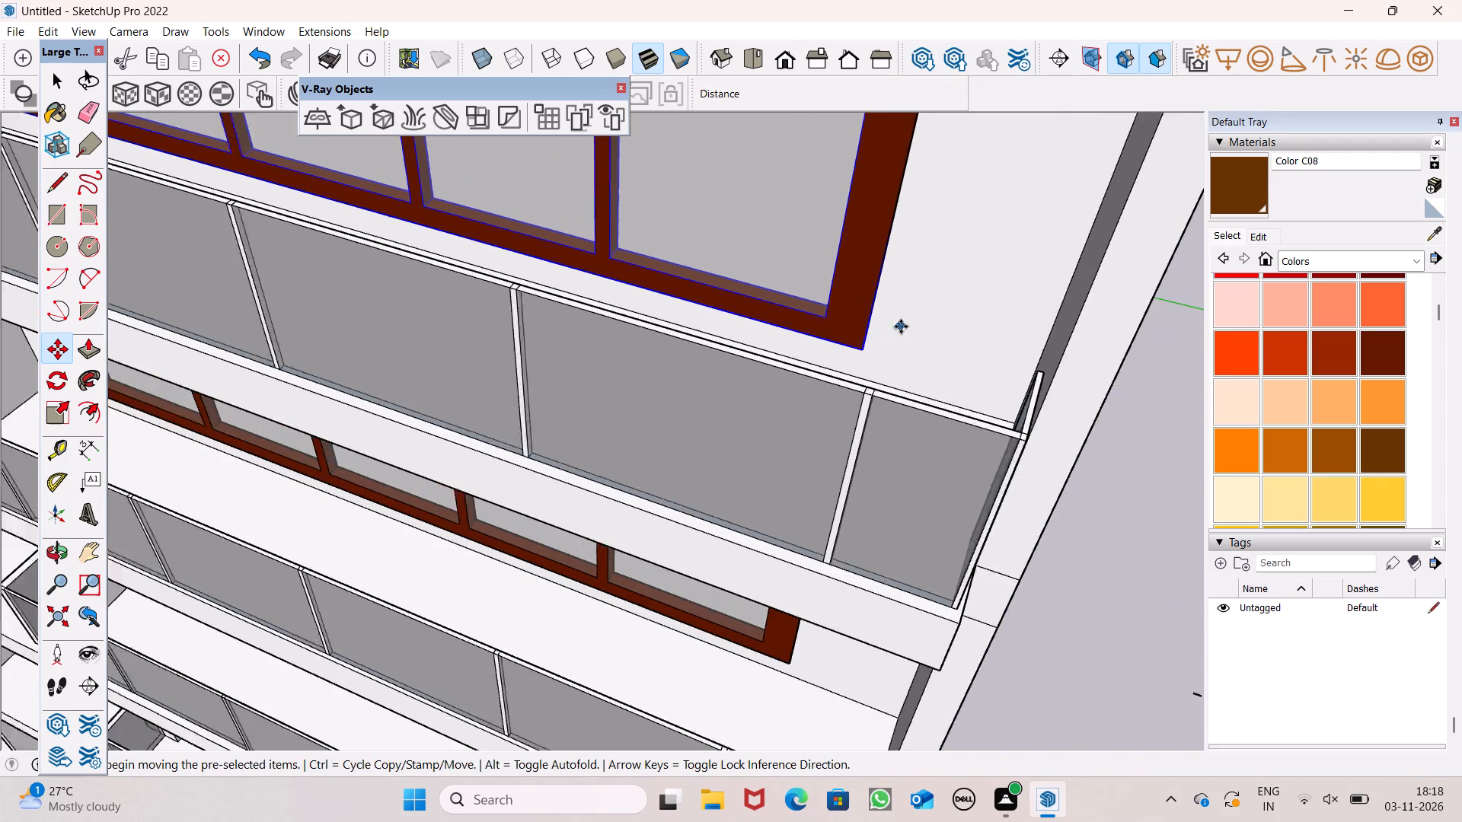
{"action": "scroll", "coordinate": [901, 327], "scroll_direction": "down", "scroll_amount": 17}
{"action": "middle_click_drag", "start_coordinate": [884, 382], "coordinate": [958, 276]}
{"action": "scroll", "coordinate": [929, 323], "scroll_direction": "up", "scroll_amount": 2}
{"action": "scroll", "coordinate": [907, 340], "scroll_direction": "down", "scroll_amount": 5}
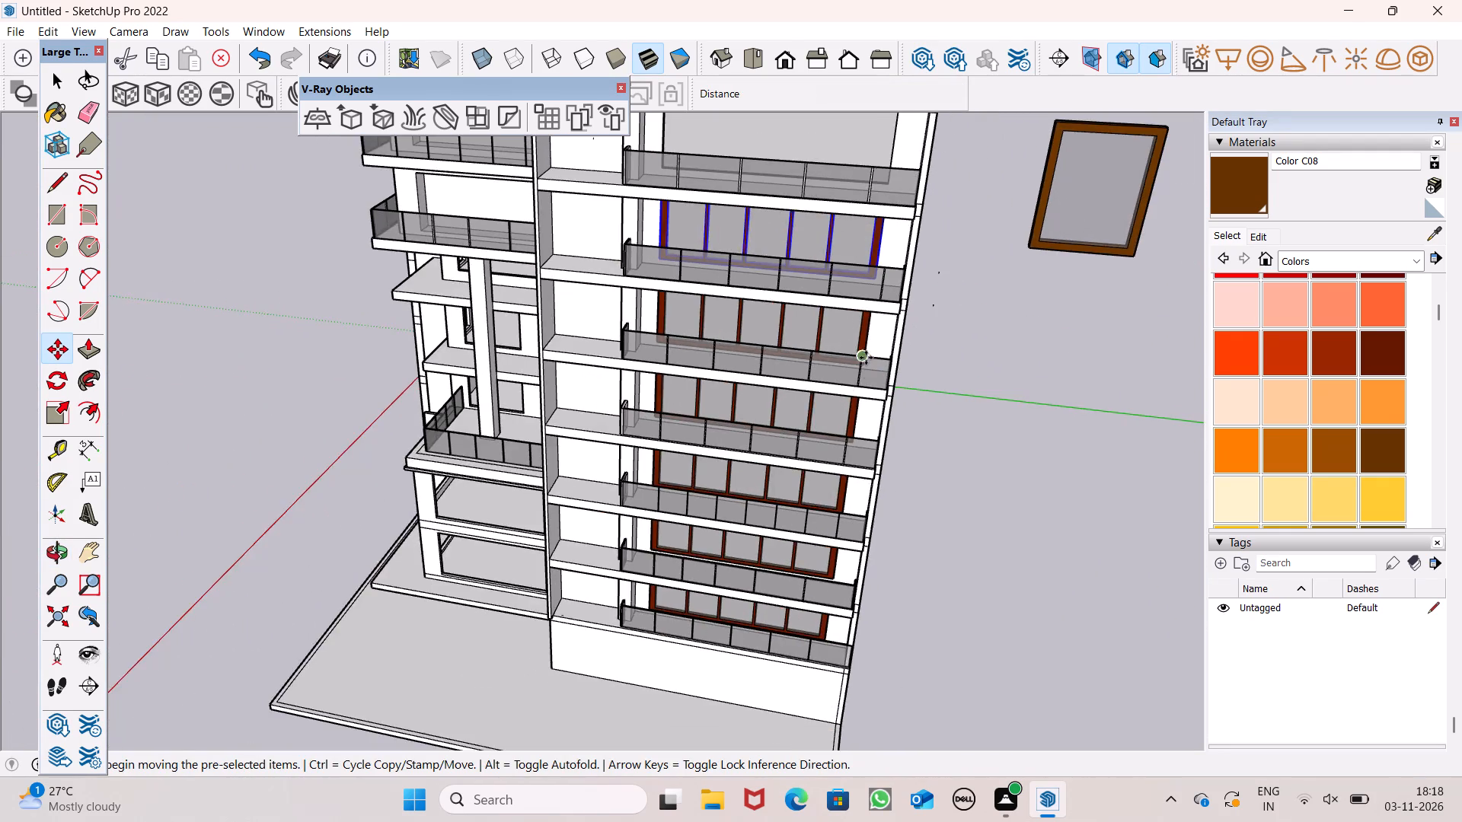
{"action": "scroll", "coordinate": [860, 371], "scroll_direction": "down", "scroll_amount": 4}
{"action": "scroll", "coordinate": [851, 228], "scroll_direction": "up", "scroll_amount": 9}
{"action": "middle_click_drag", "start_coordinate": [851, 305], "coordinate": [841, 331]}
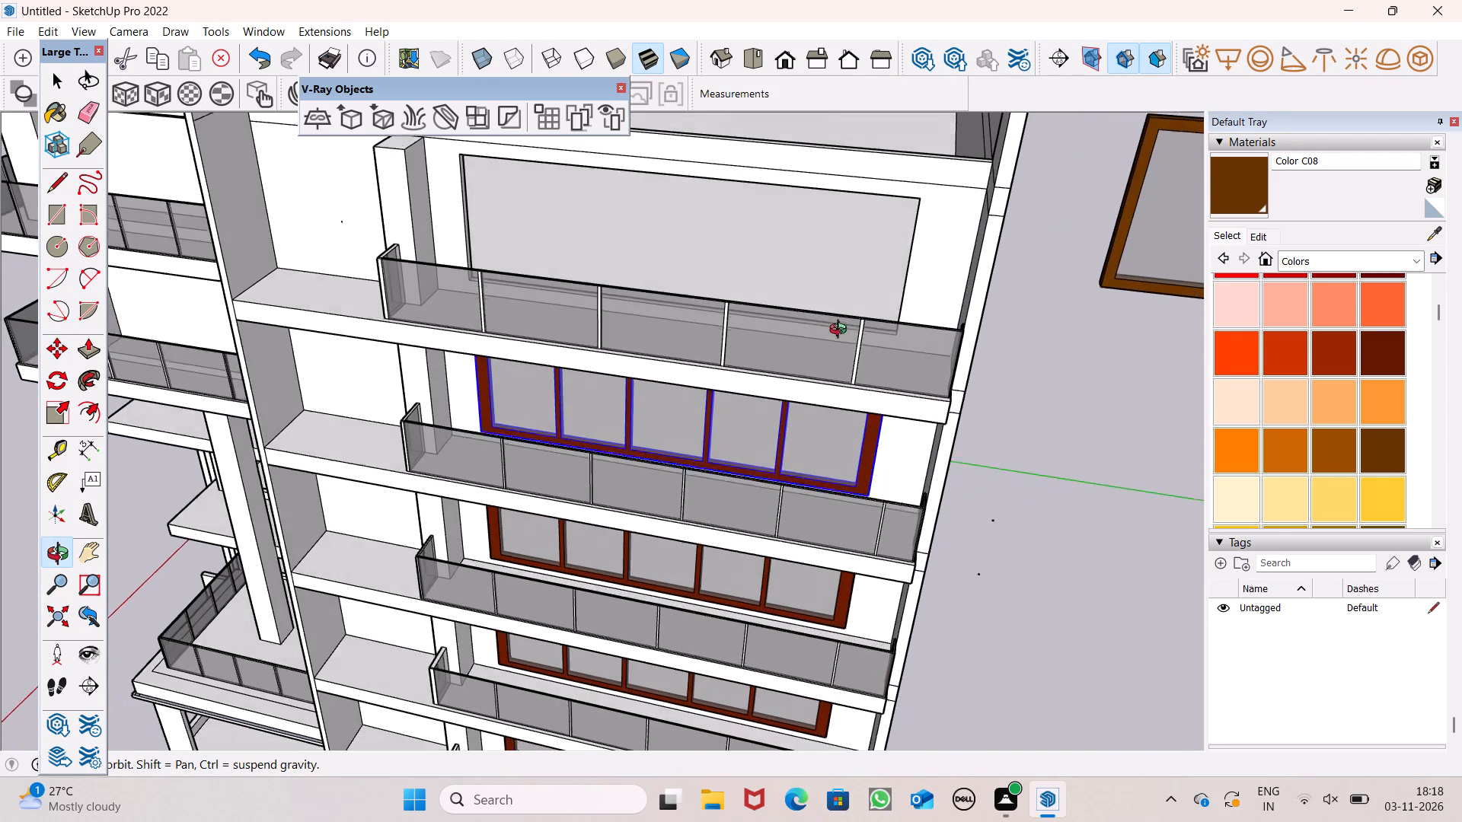
{"action": "middle_click_drag", "start_coordinate": [841, 331], "coordinate": [829, 365]}
{"action": "left_click_drag", "start_coordinate": [860, 521], "coordinate": [880, 381]}
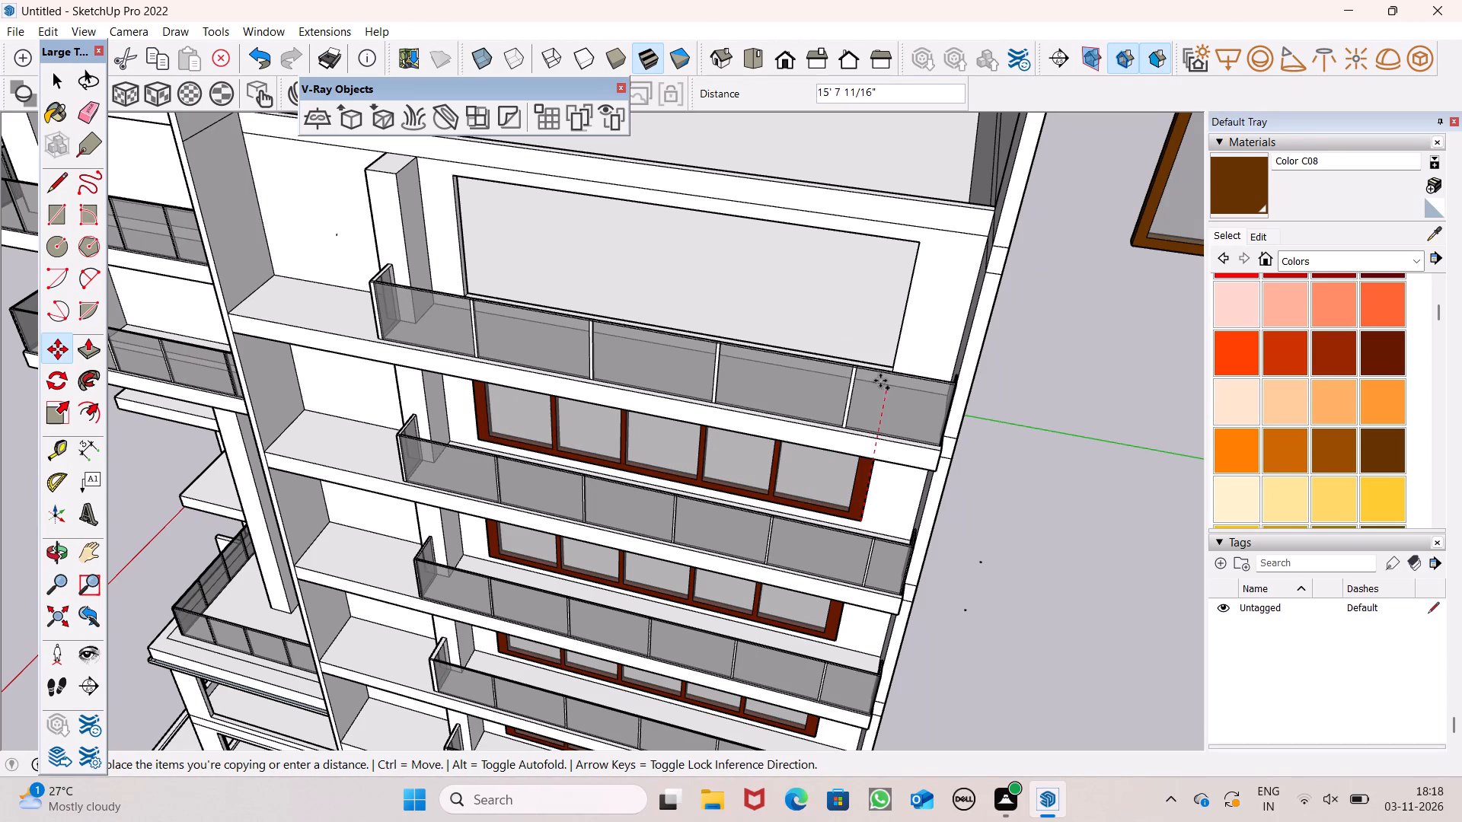
{"action": "left_click_drag", "start_coordinate": [880, 381], "coordinate": [888, 364]}
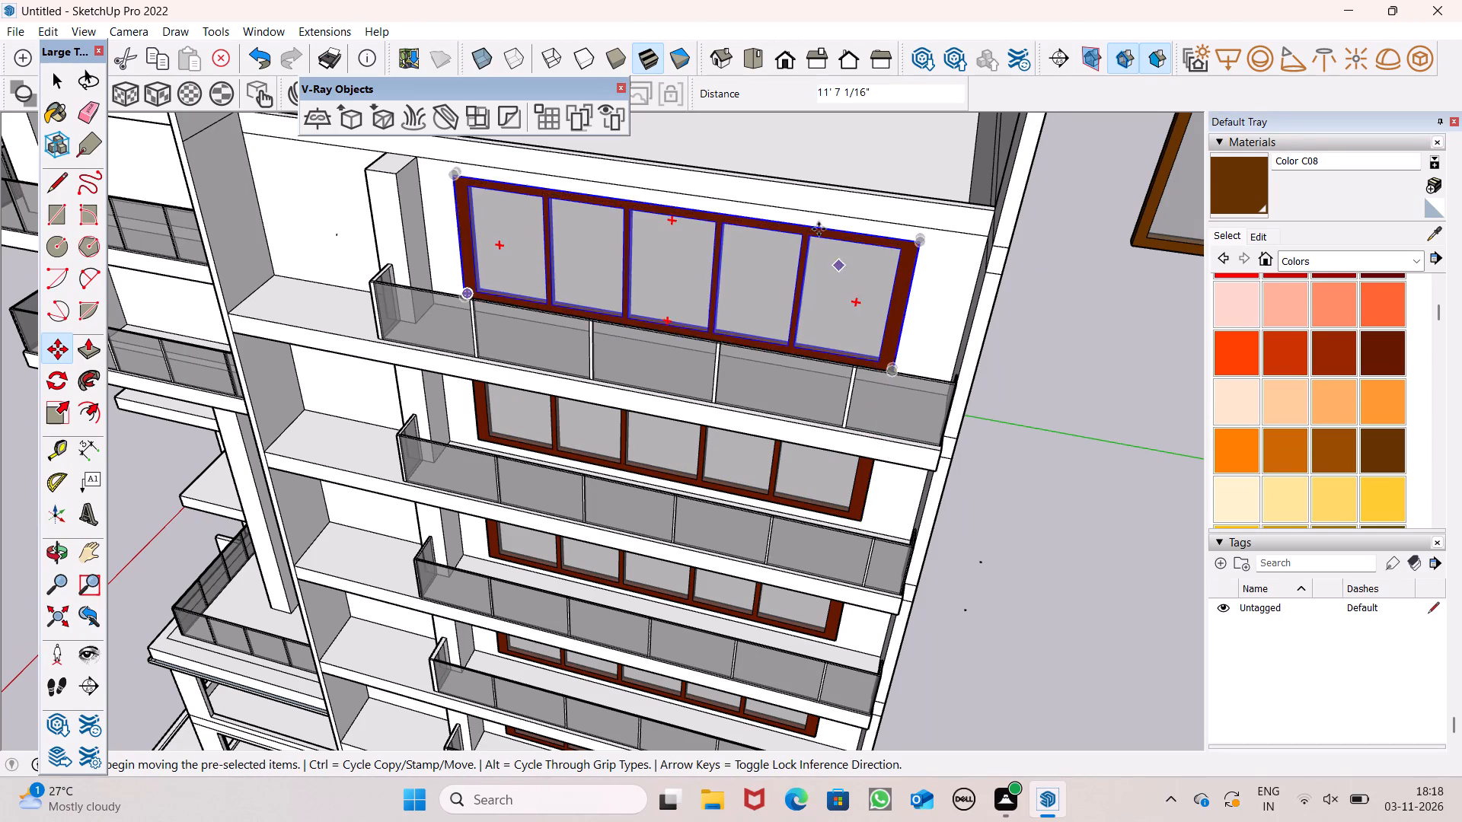
{"action": "scroll", "coordinate": [817, 228], "scroll_direction": "down", "scroll_amount": 14}
{"action": "key", "text": "space"}
{"action": "left_click_drag", "start_coordinate": [857, 445], "coordinate": [847, 429]}
Copy the second-level balcony window frame across to the lowest front opening of the adjacent building section.
{"action": "scroll", "coordinate": [774, 306], "scroll_direction": "down", "scroll_amount": 6}
{"action": "middle_click_drag", "start_coordinate": [752, 326], "coordinate": [864, 157]}
{"action": "scroll", "coordinate": [864, 157], "scroll_direction": "up", "scroll_amount": 1}
{"action": "scroll", "coordinate": [809, 298], "scroll_direction": "up", "scroll_amount": 5}
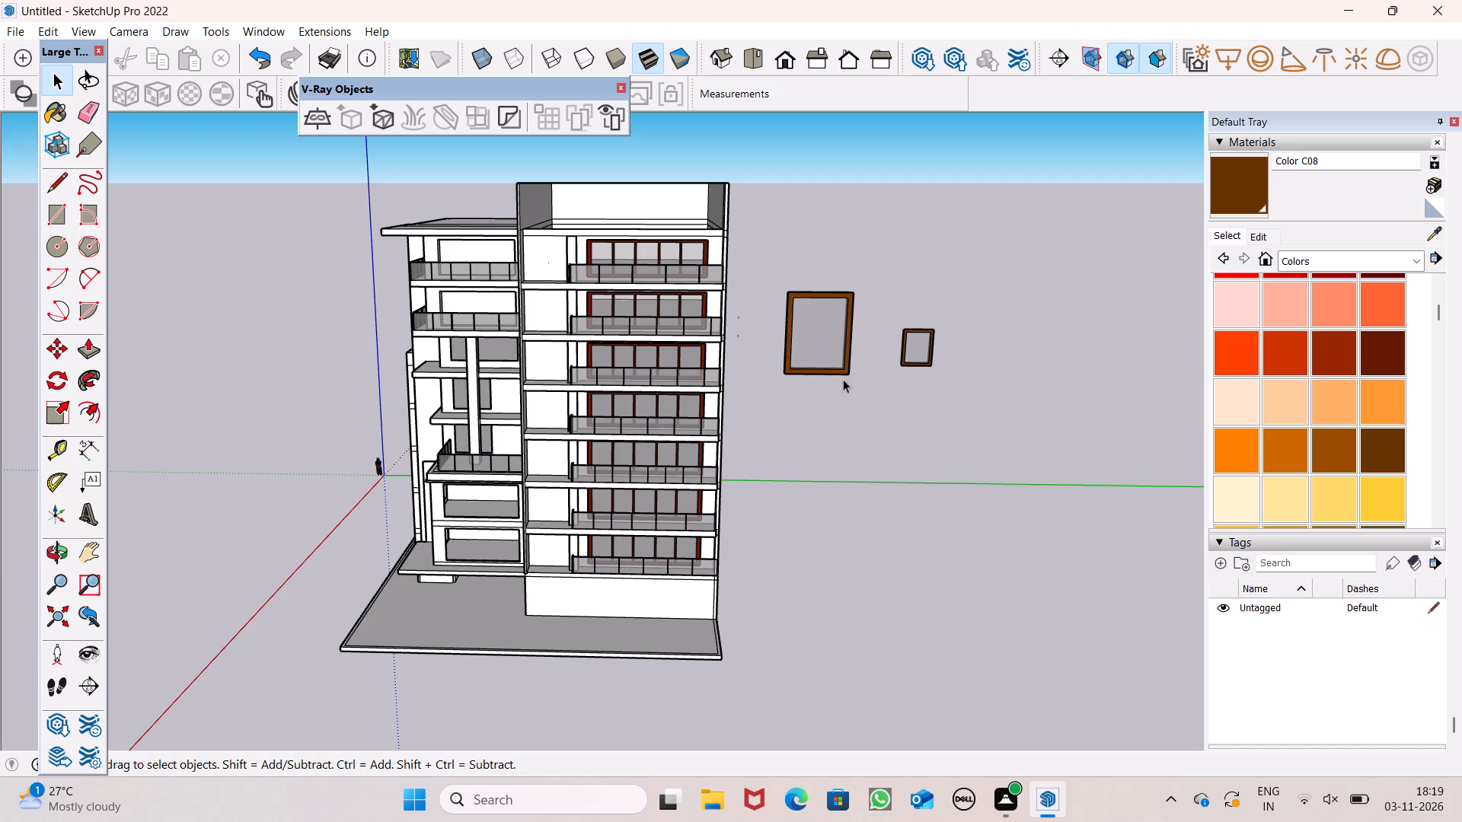
{"action": "left_click", "coordinate": [612, 493]}
{"action": "scroll", "coordinate": [746, 420], "scroll_direction": "down", "scroll_amount": 6}
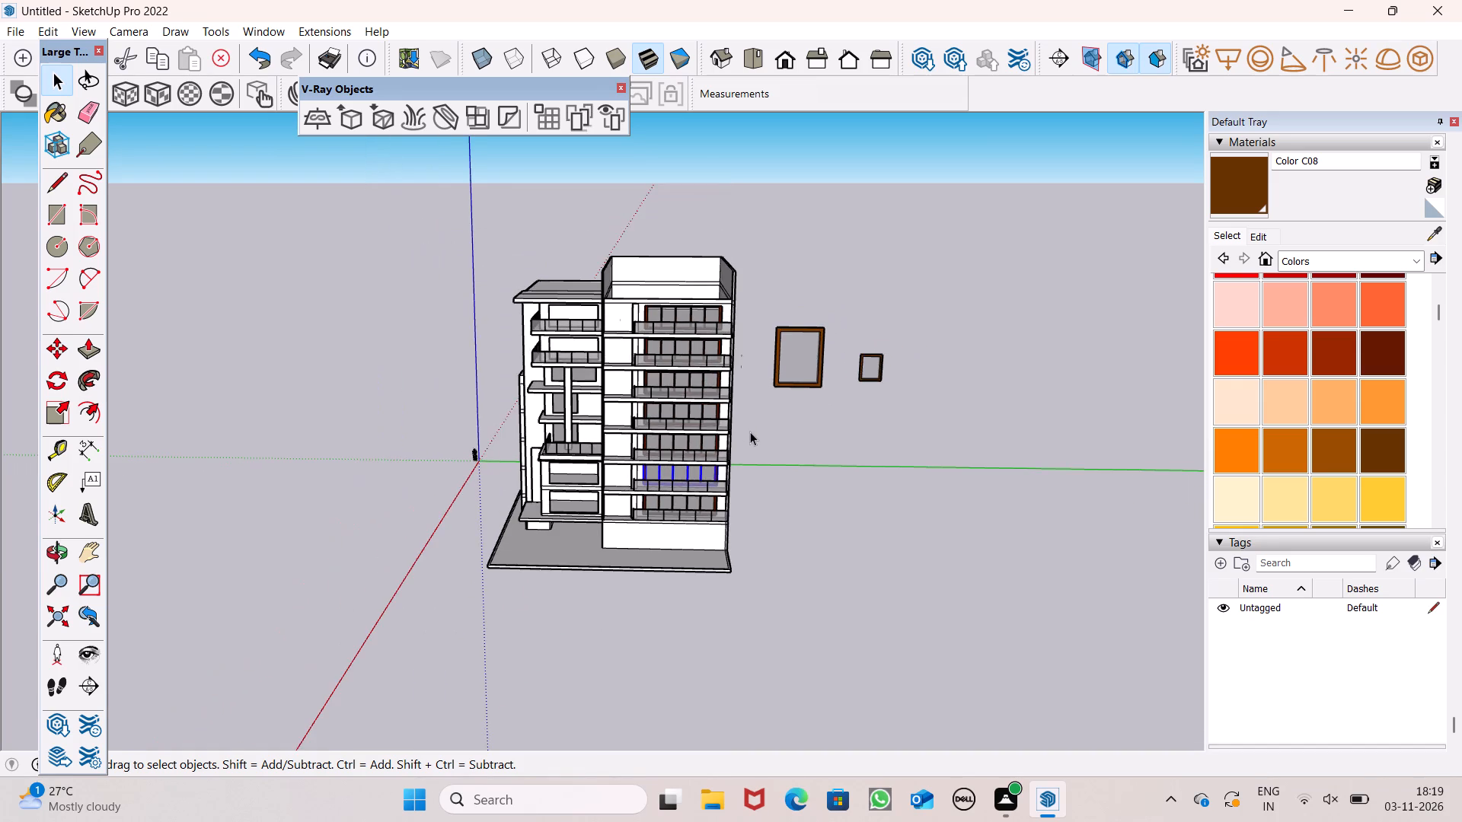
{"action": "key", "text": "m"}
{"action": "key", "text": "Return"}
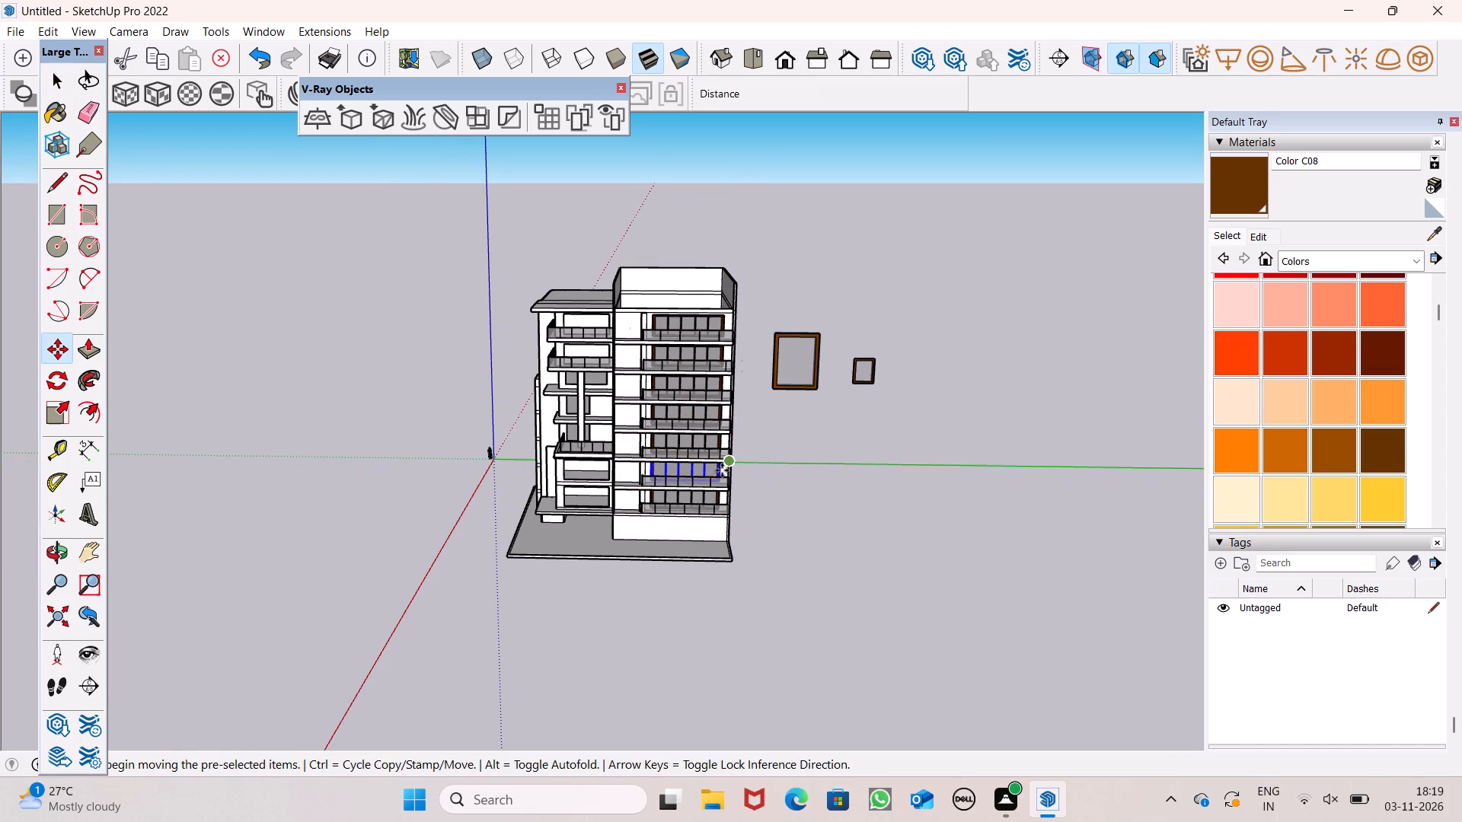
{"action": "left_click_drag", "start_coordinate": [721, 470], "coordinate": [589, 508]}
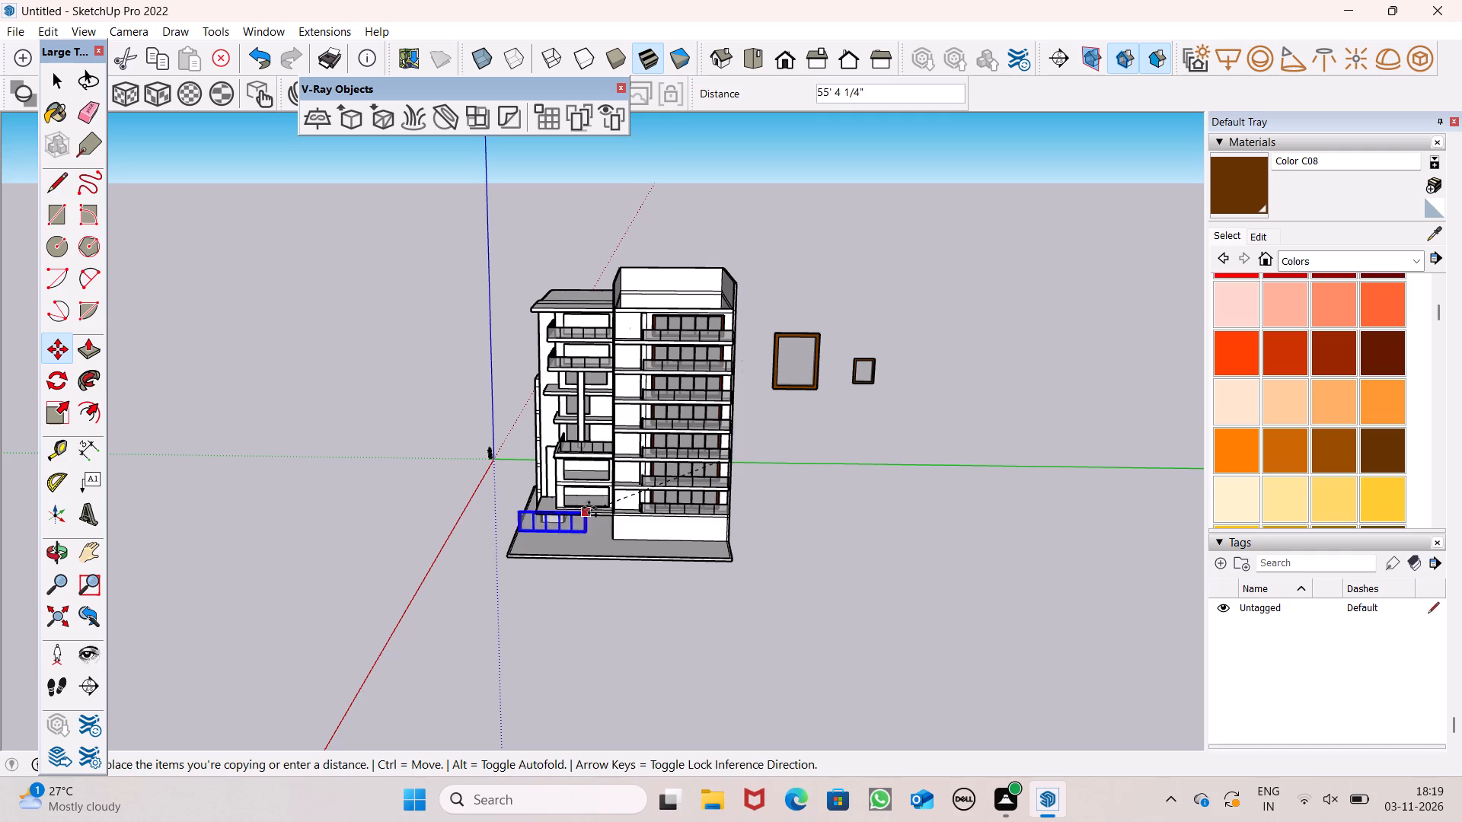
{"action": "left_click_drag", "start_coordinate": [589, 508], "coordinate": [600, 494]}
Move the copied frame so its lower corner meets the opening's lower corner nearest the balcony section.
{"action": "scroll", "coordinate": [587, 512], "scroll_direction": "up", "scroll_amount": 8}
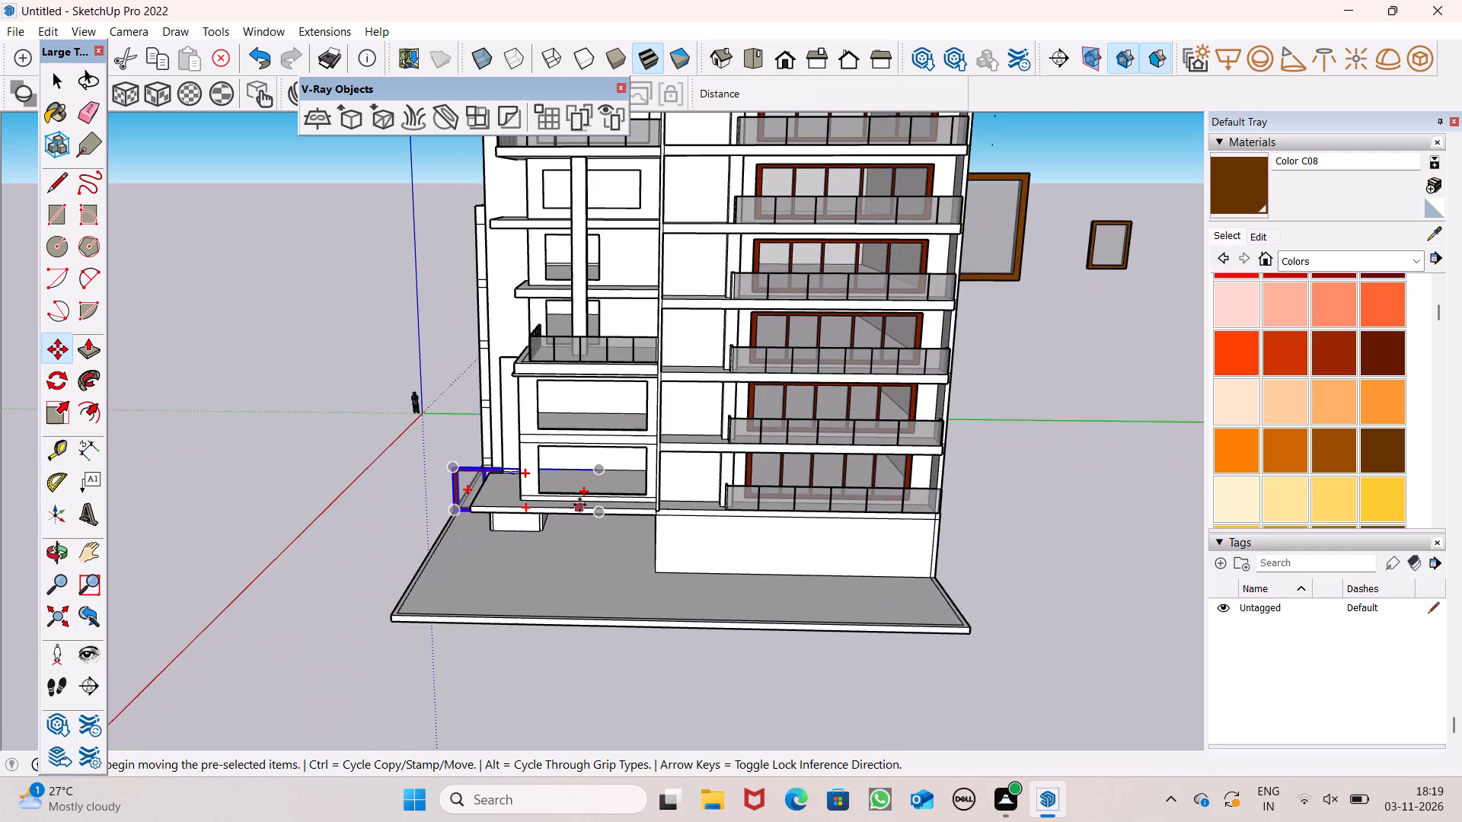
{"action": "scroll", "coordinate": [578, 501], "scroll_direction": "up", "scroll_amount": 7}
{"action": "left_click_drag", "start_coordinate": [616, 527], "coordinate": [711, 489]}
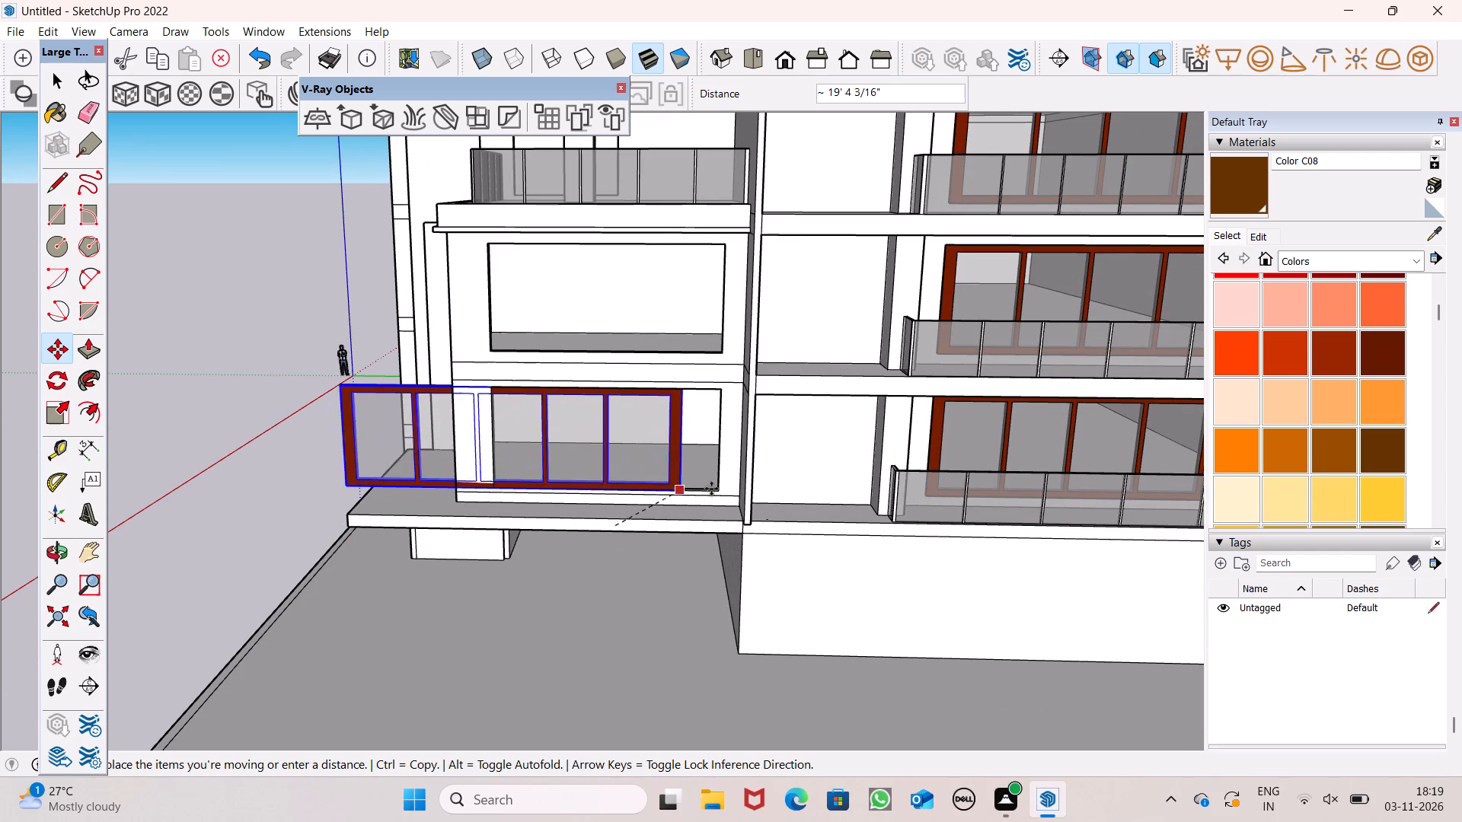
{"action": "left_click_drag", "start_coordinate": [711, 489], "coordinate": [718, 496]}
Scale the copied frame down from its far upper corner so it becomes smaller than the lowest front opening.
{"action": "middle_click_drag", "start_coordinate": [535, 456], "coordinate": [575, 476]}
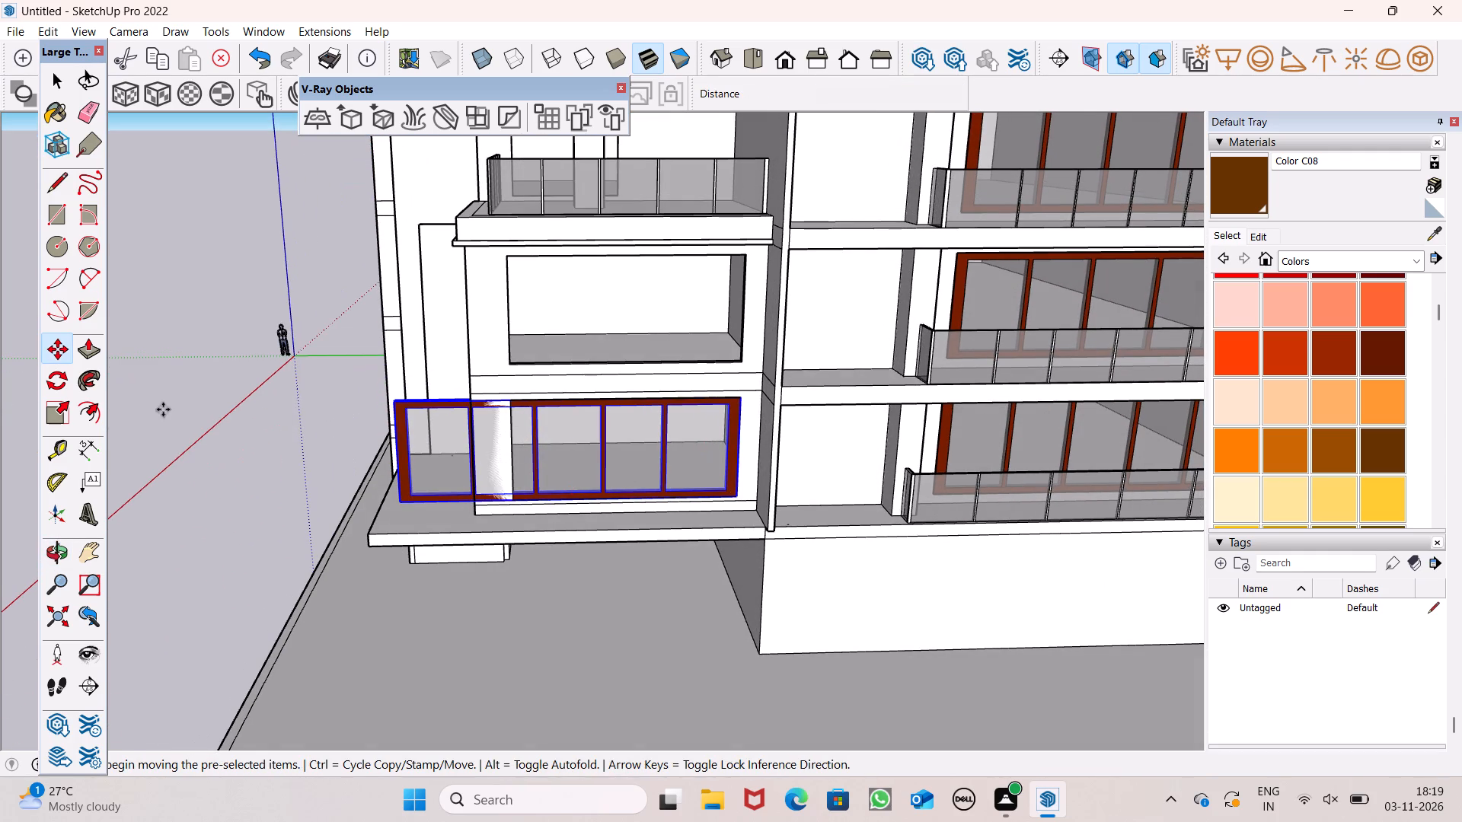
{"action": "left_click", "coordinate": [57, 419]}
{"action": "scroll", "coordinate": [541, 415], "scroll_direction": "up", "scroll_amount": 5}
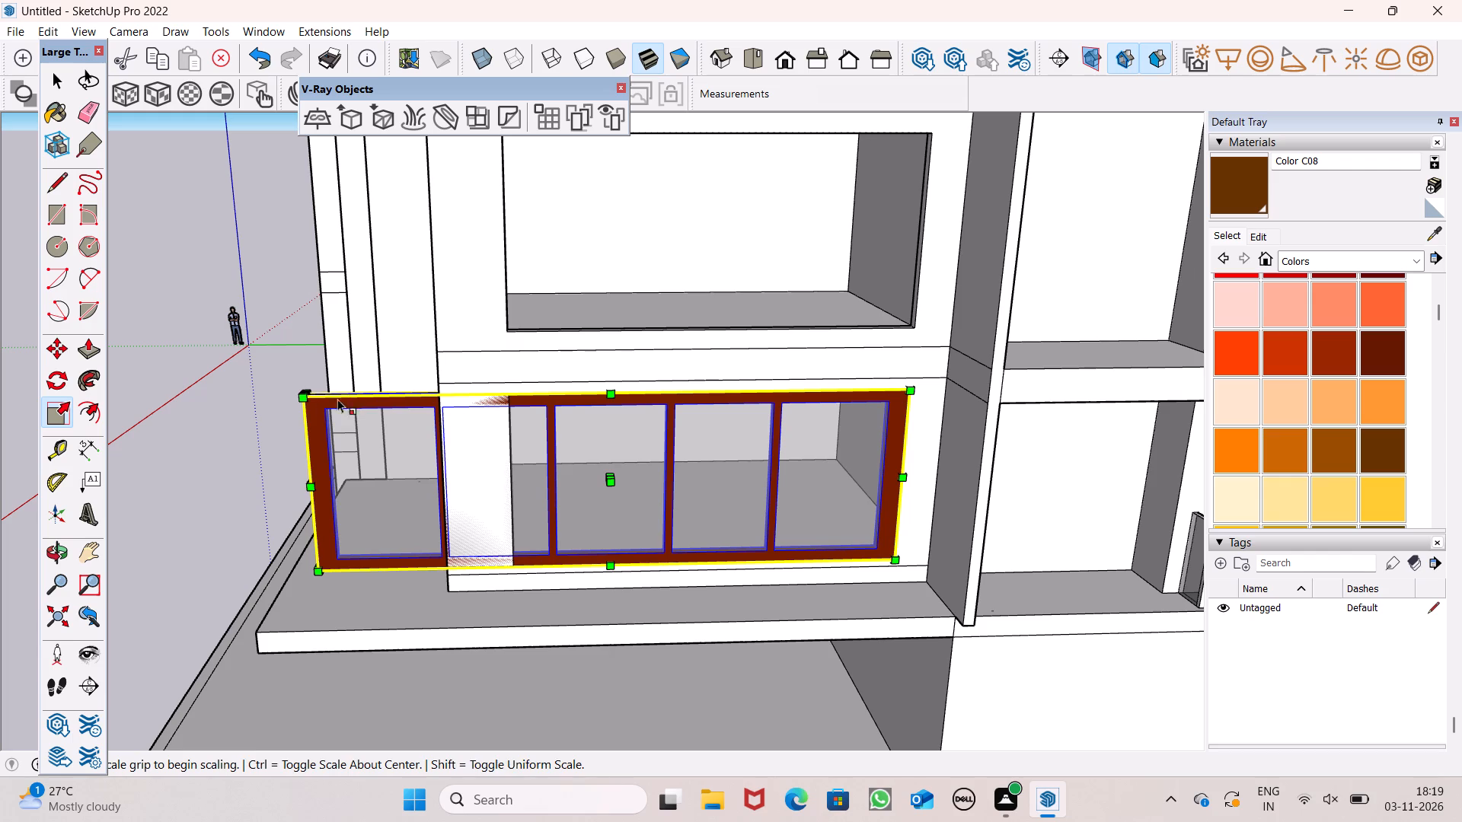
{"action": "left_click_drag", "start_coordinate": [308, 397], "coordinate": [544, 473]}
Stretch the frame along the green axis until its side reaches the far side edge of the opening.
{"action": "middle_click_drag", "start_coordinate": [560, 540], "coordinate": [628, 566]}
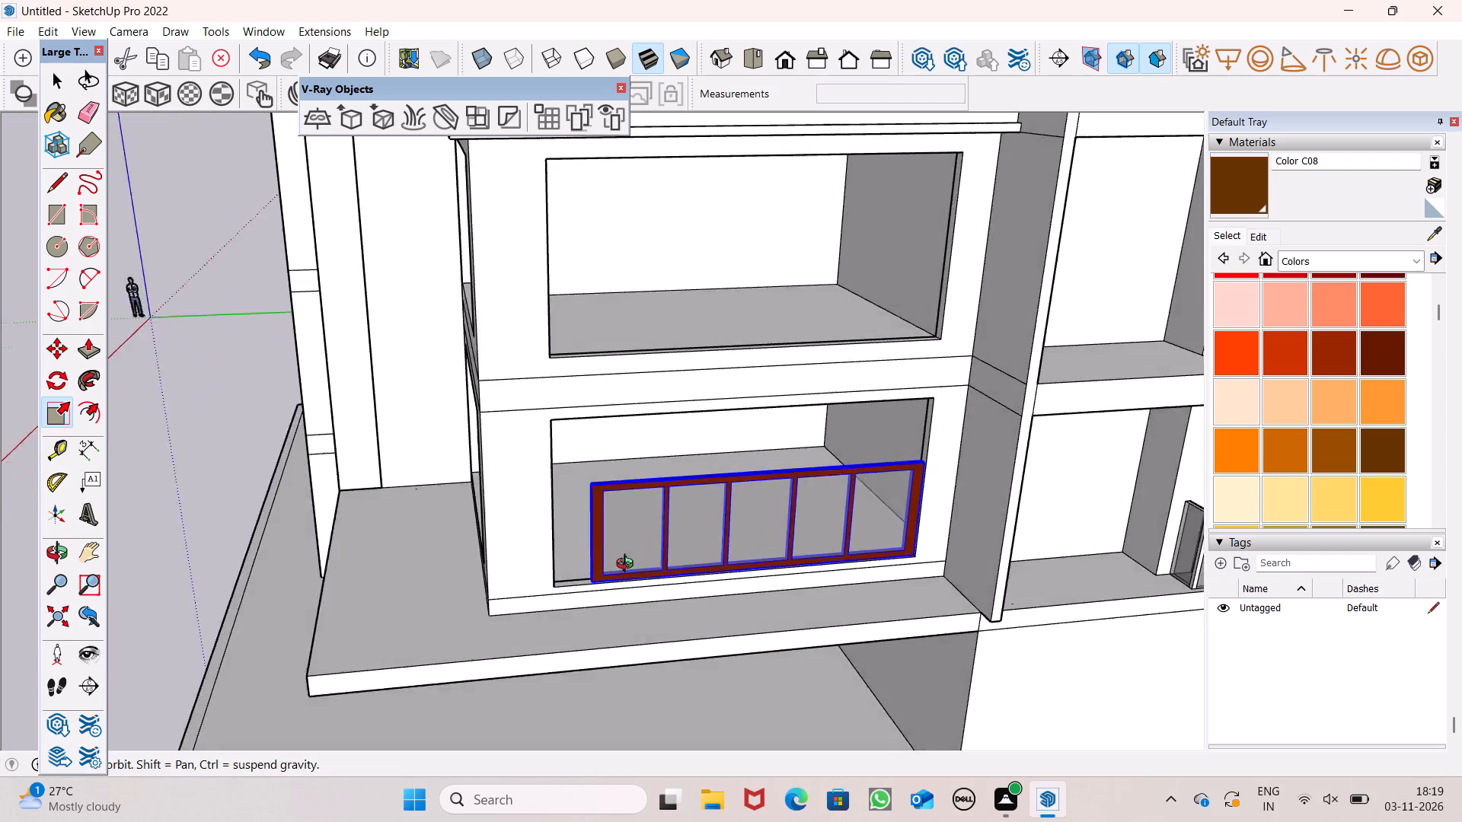
{"action": "middle_click_drag", "start_coordinate": [628, 566], "coordinate": [655, 572]}
{"action": "scroll", "coordinate": [643, 569], "scroll_direction": "up", "scroll_amount": 7}
{"action": "middle_click_drag", "start_coordinate": [605, 530], "coordinate": [688, 556]}
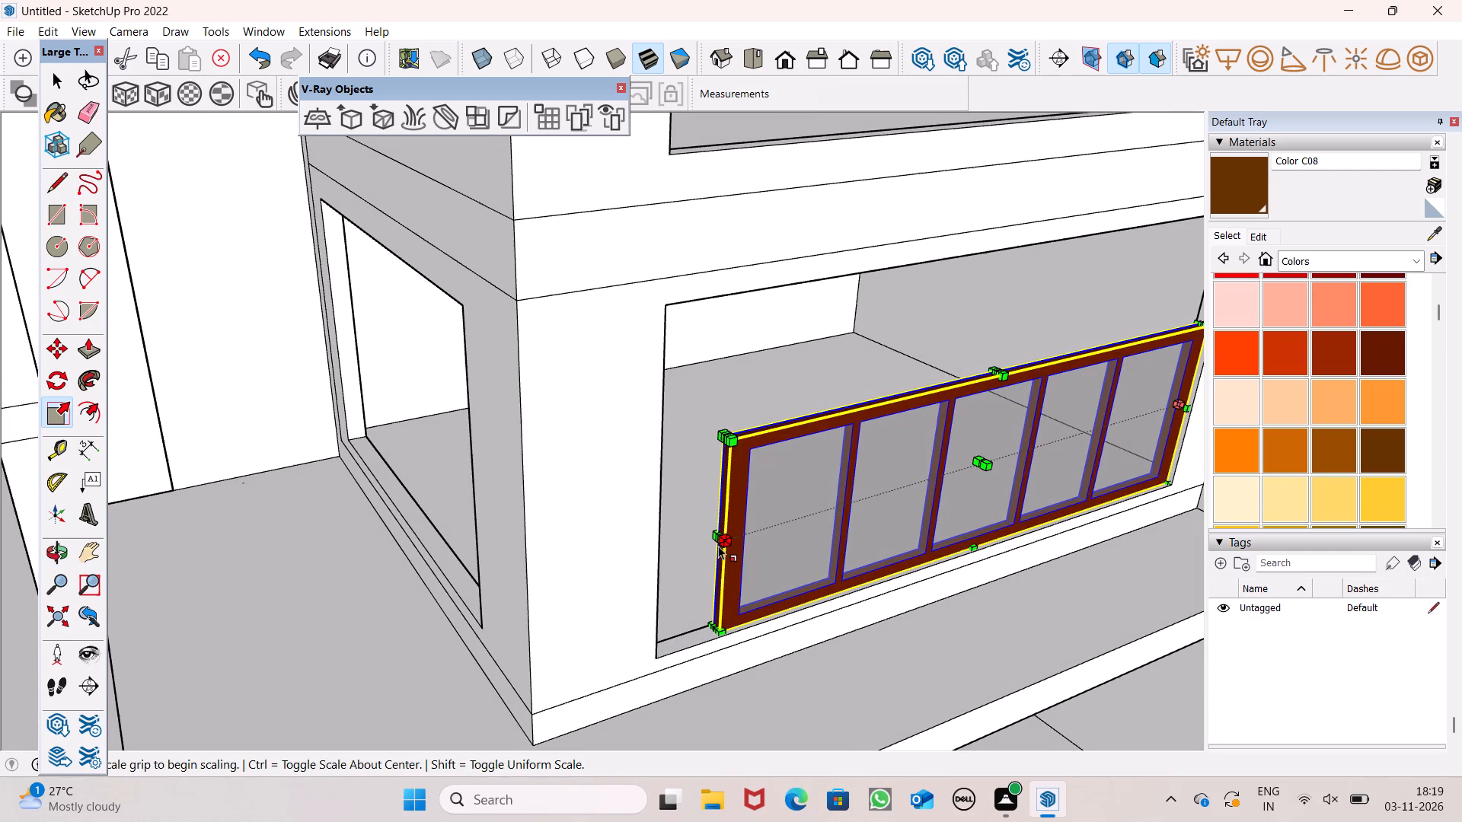
{"action": "left_click_drag", "start_coordinate": [716, 540], "coordinate": [716, 540]}
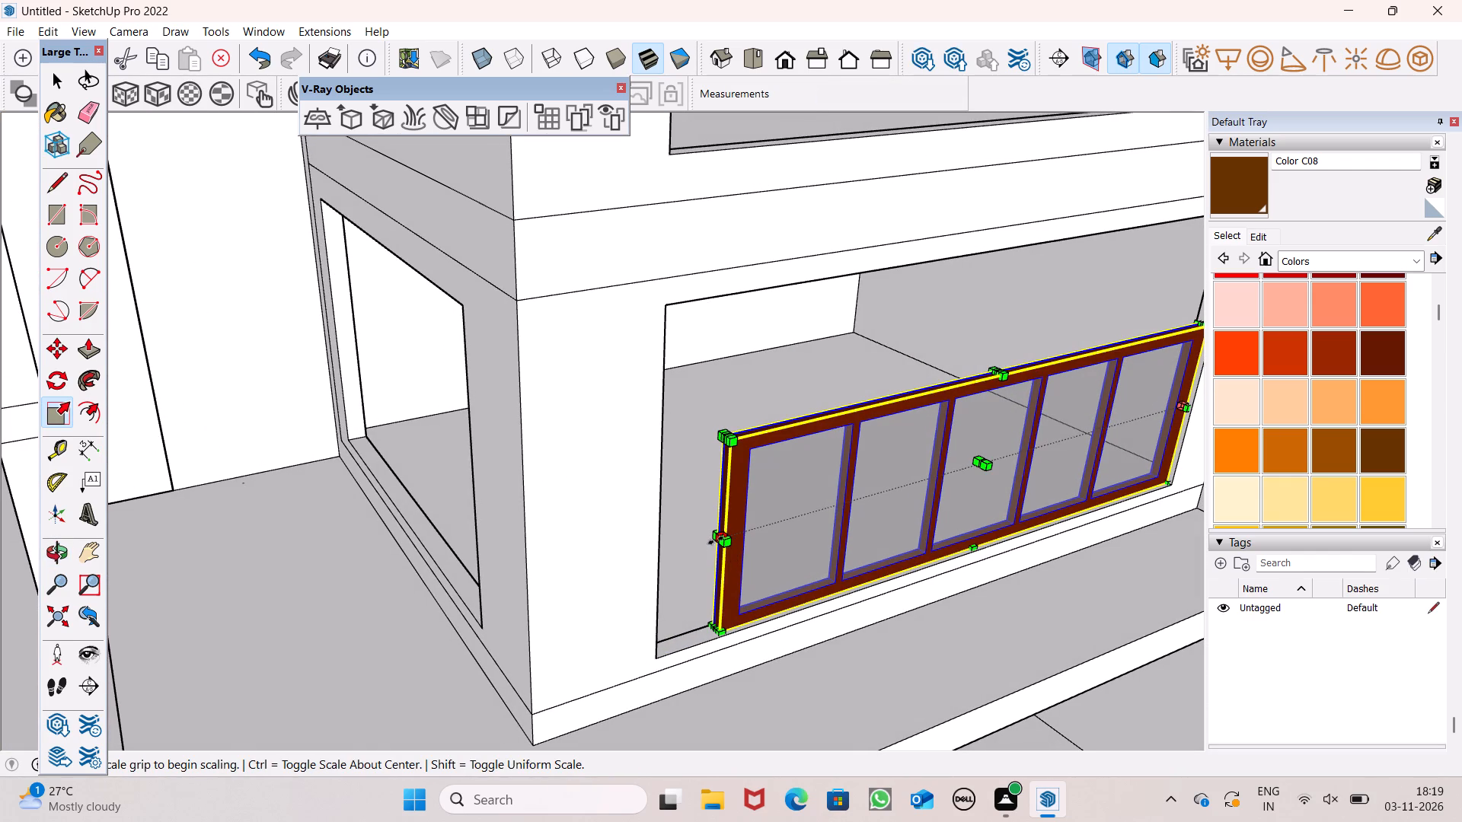
{"action": "left_click_drag", "start_coordinate": [716, 540], "coordinate": [656, 572]}
Stretch the frame upward along the blue axis to the opening's top edge and clear the selection.
{"action": "scroll", "coordinate": [618, 451], "scroll_direction": "down", "scroll_amount": 5}
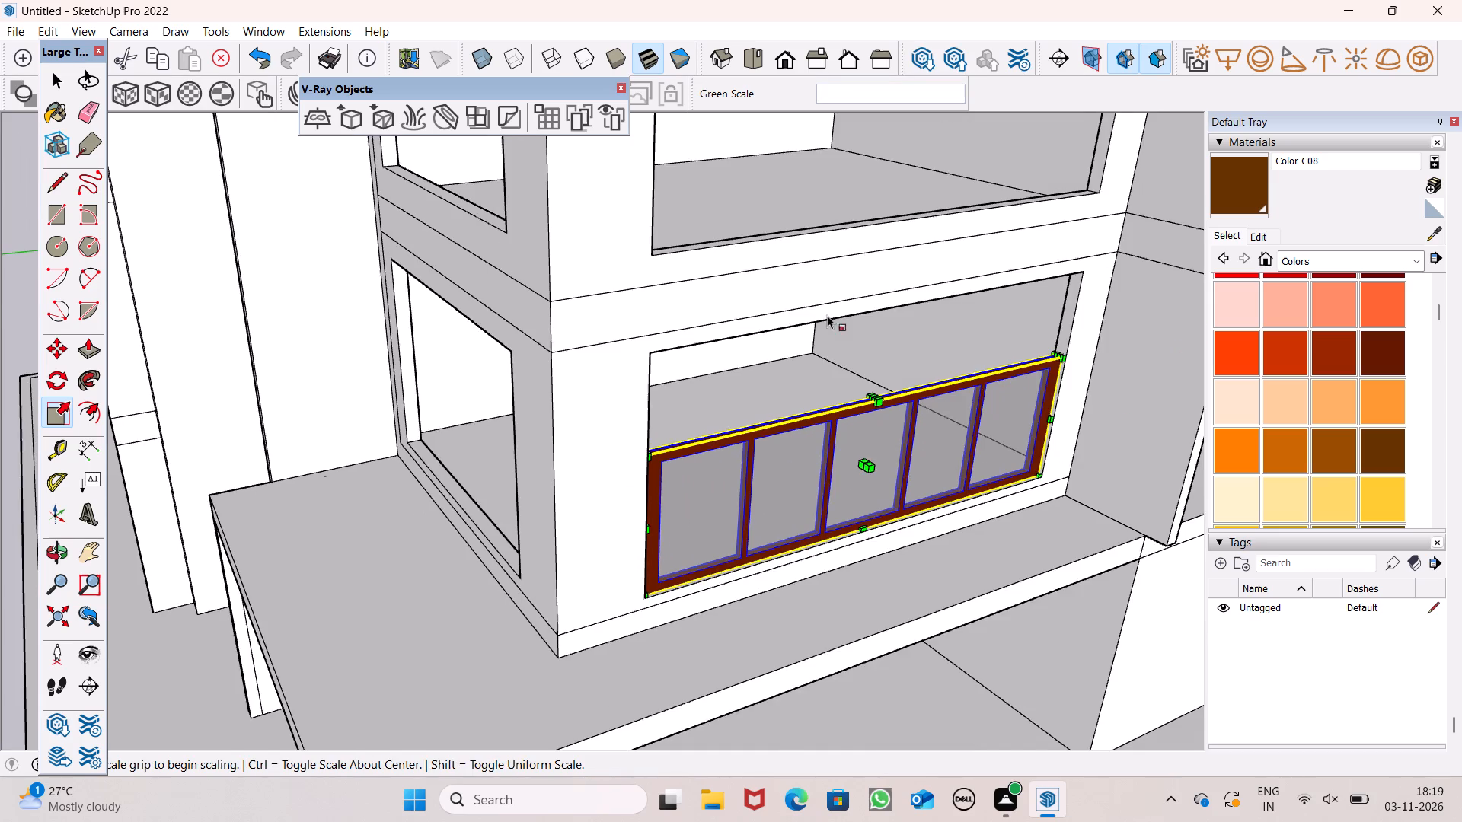
{"action": "scroll", "coordinate": [827, 315], "scroll_direction": "up", "scroll_amount": 7}
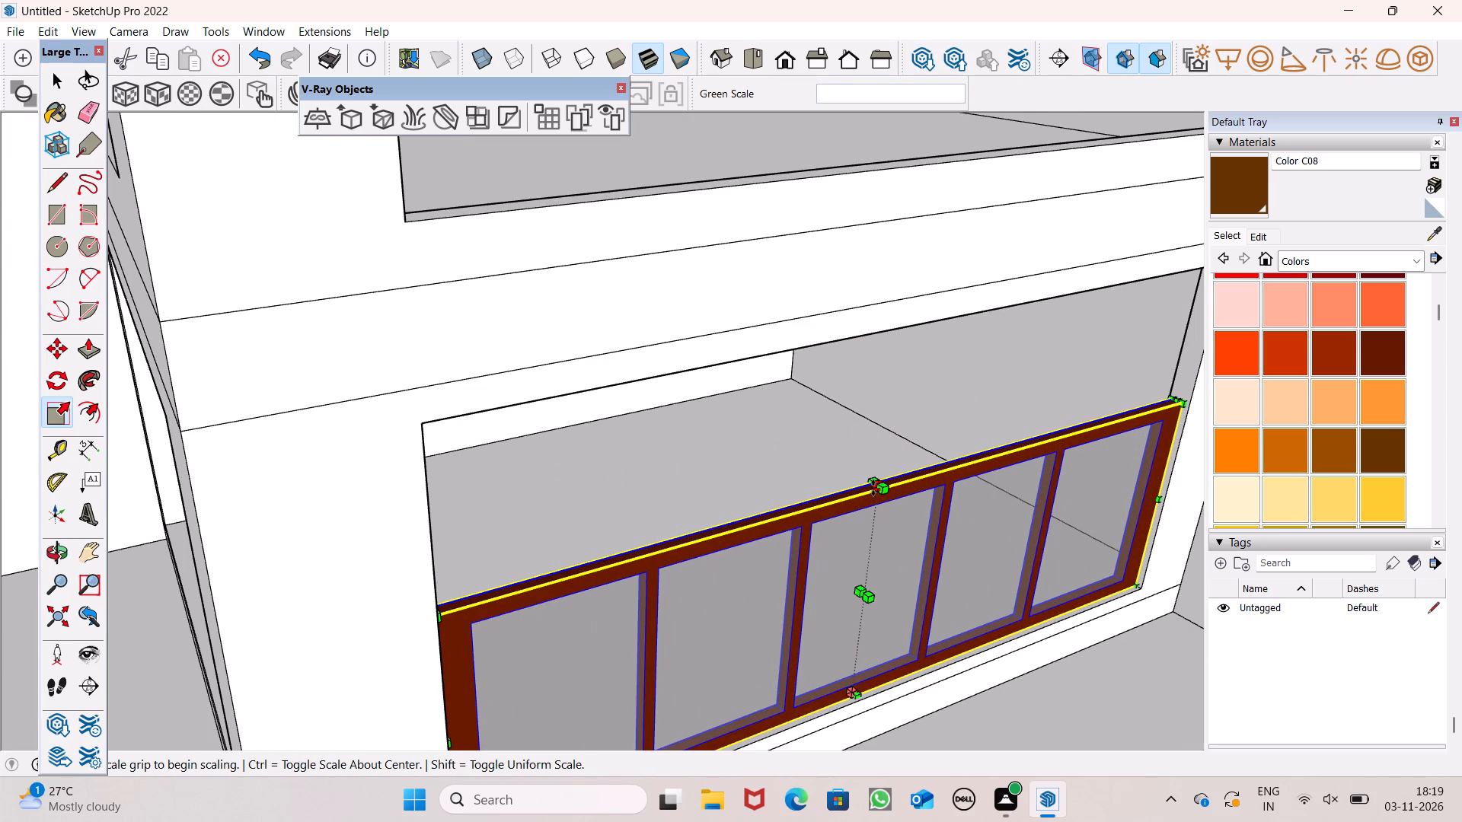
{"action": "left_click_drag", "start_coordinate": [873, 486], "coordinate": [817, 341]}
{"action": "scroll", "coordinate": [777, 298], "scroll_direction": "down", "scroll_amount": 3}
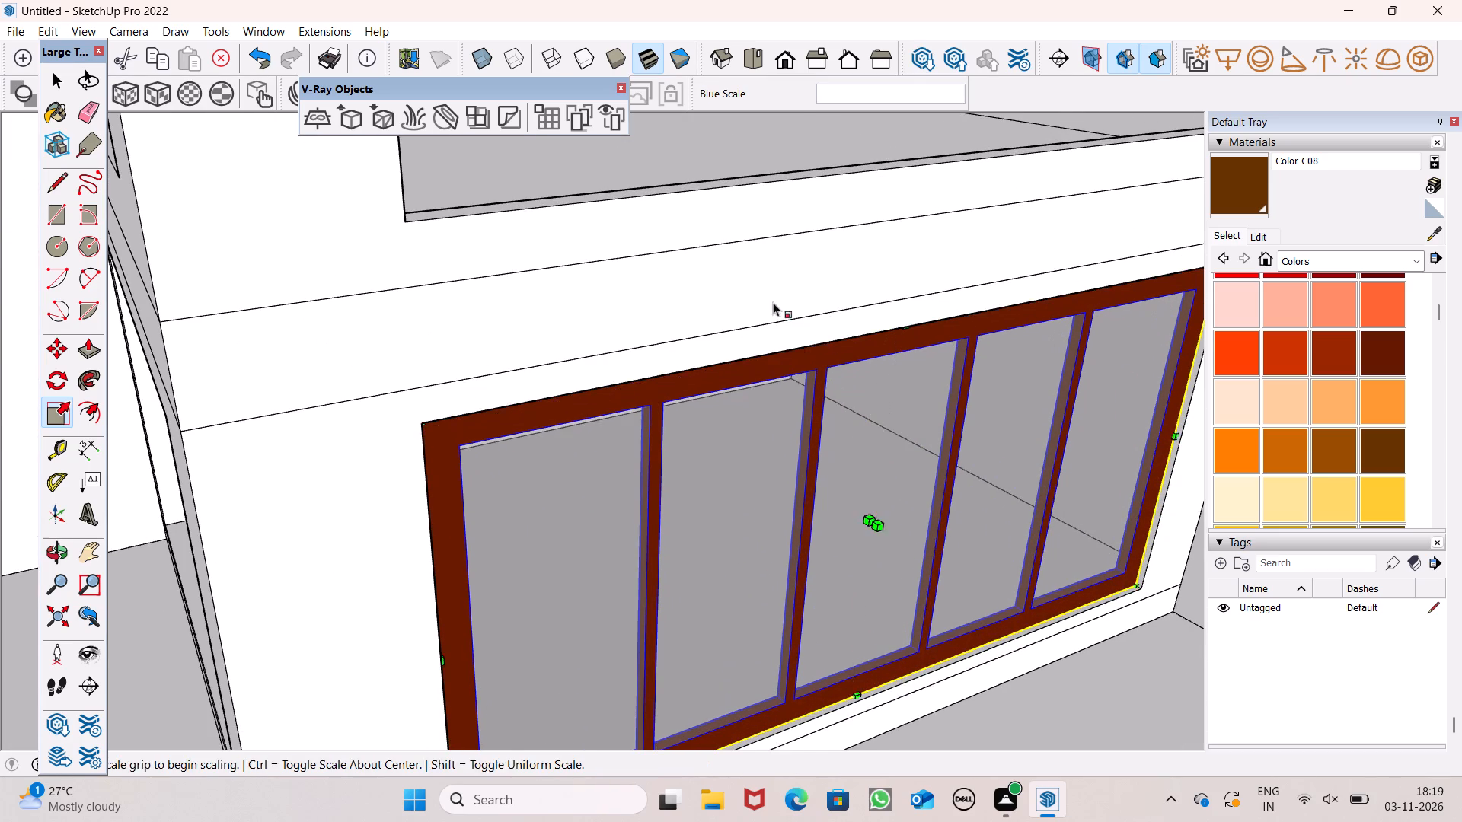
{"action": "scroll", "coordinate": [773, 302], "scroll_direction": "down", "scroll_amount": 2}
{"action": "key", "text": "space"}
{"action": "scroll", "coordinate": [762, 307], "scroll_direction": "down", "scroll_amount": 6}
{"action": "middle_click_drag", "start_coordinate": [847, 352], "coordinate": [715, 342]}
{"action": "scroll", "coordinate": [832, 432], "scroll_direction": "down", "scroll_amount": 4}
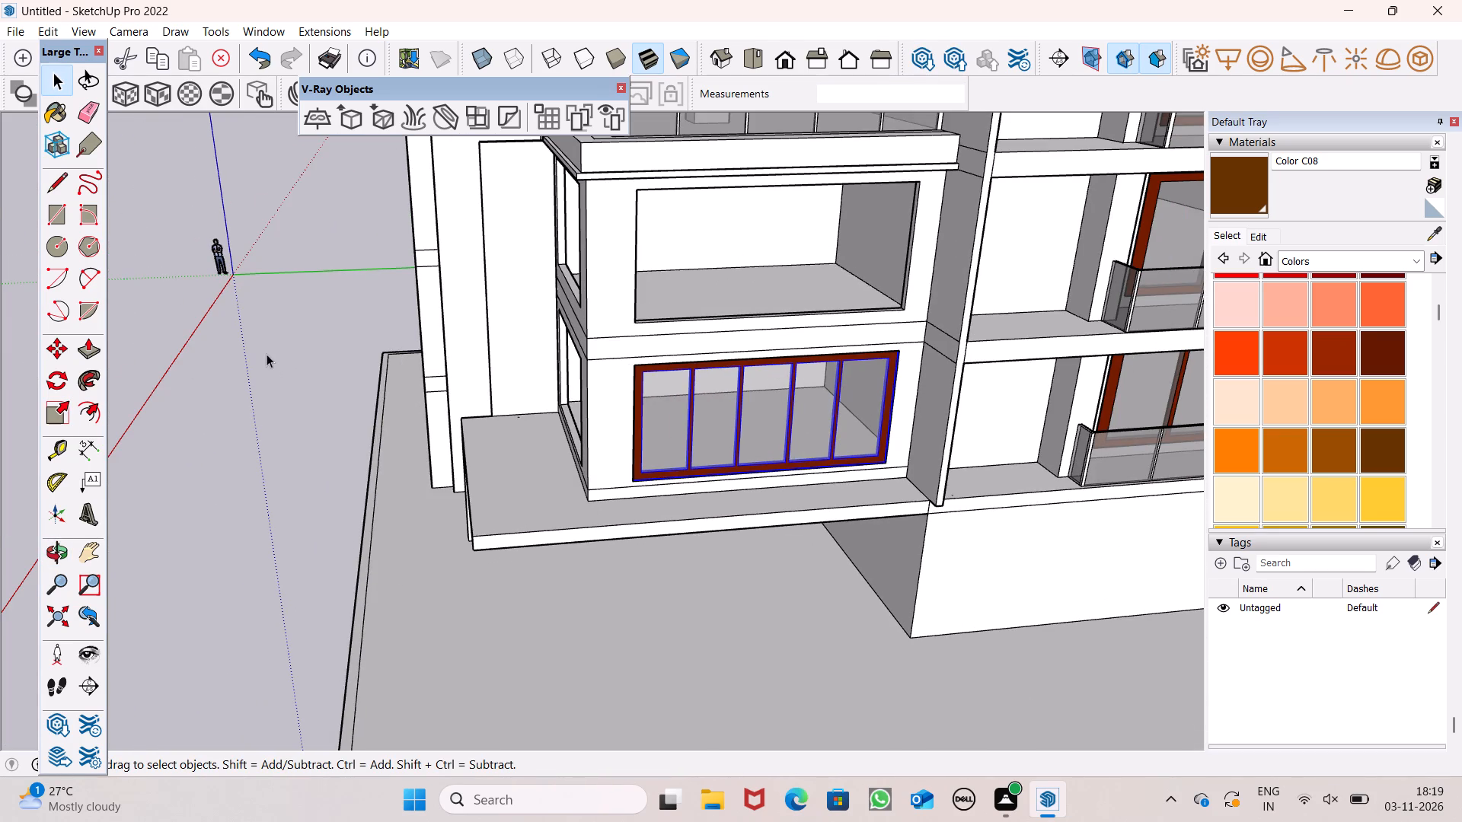
{"action": "left_click", "coordinate": [267, 353]}
Copy the fitted window frame up to the lower corner of the front opening directly above it.
{"action": "scroll", "coordinate": [842, 416], "scroll_direction": "up", "scroll_amount": 10}
{"action": "middle_click_drag", "start_coordinate": [929, 512], "coordinate": [897, 558]}
{"action": "scroll", "coordinate": [844, 506], "scroll_direction": "down", "scroll_amount": 6}
{"action": "middle_click_drag", "start_coordinate": [924, 534], "coordinate": [865, 618]}
{"action": "scroll", "coordinate": [851, 617], "scroll_direction": "up", "scroll_amount": 5}
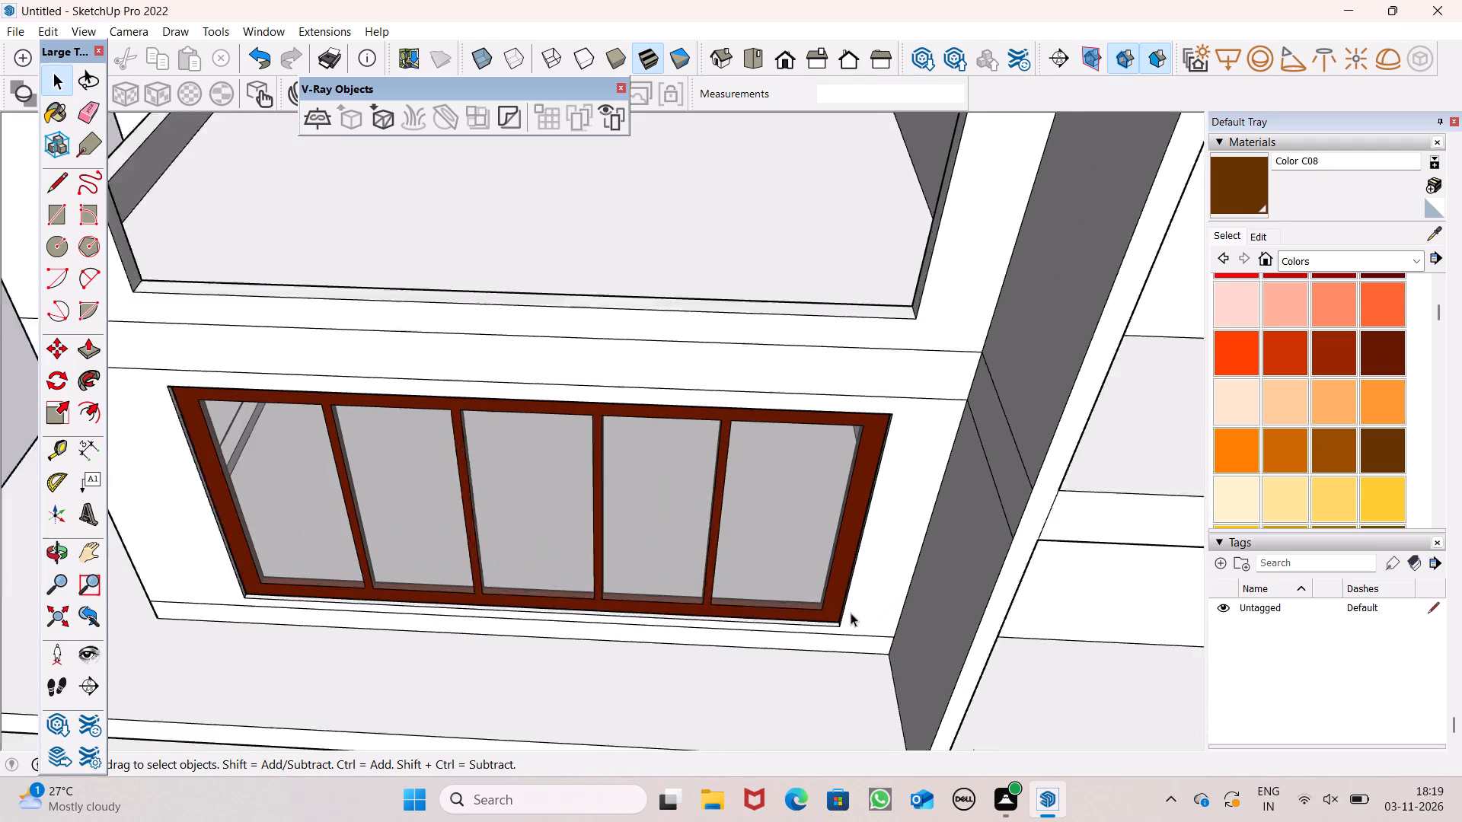
{"action": "scroll", "coordinate": [851, 613], "scroll_direction": "up", "scroll_amount": 1}
{"action": "left_click", "coordinate": [806, 592]}
{"action": "scroll", "coordinate": [886, 511], "scroll_direction": "down", "scroll_amount": 8}
{"action": "scroll", "coordinate": [895, 376], "scroll_direction": "down", "scroll_amount": 5}
{"action": "key", "text": "m"}
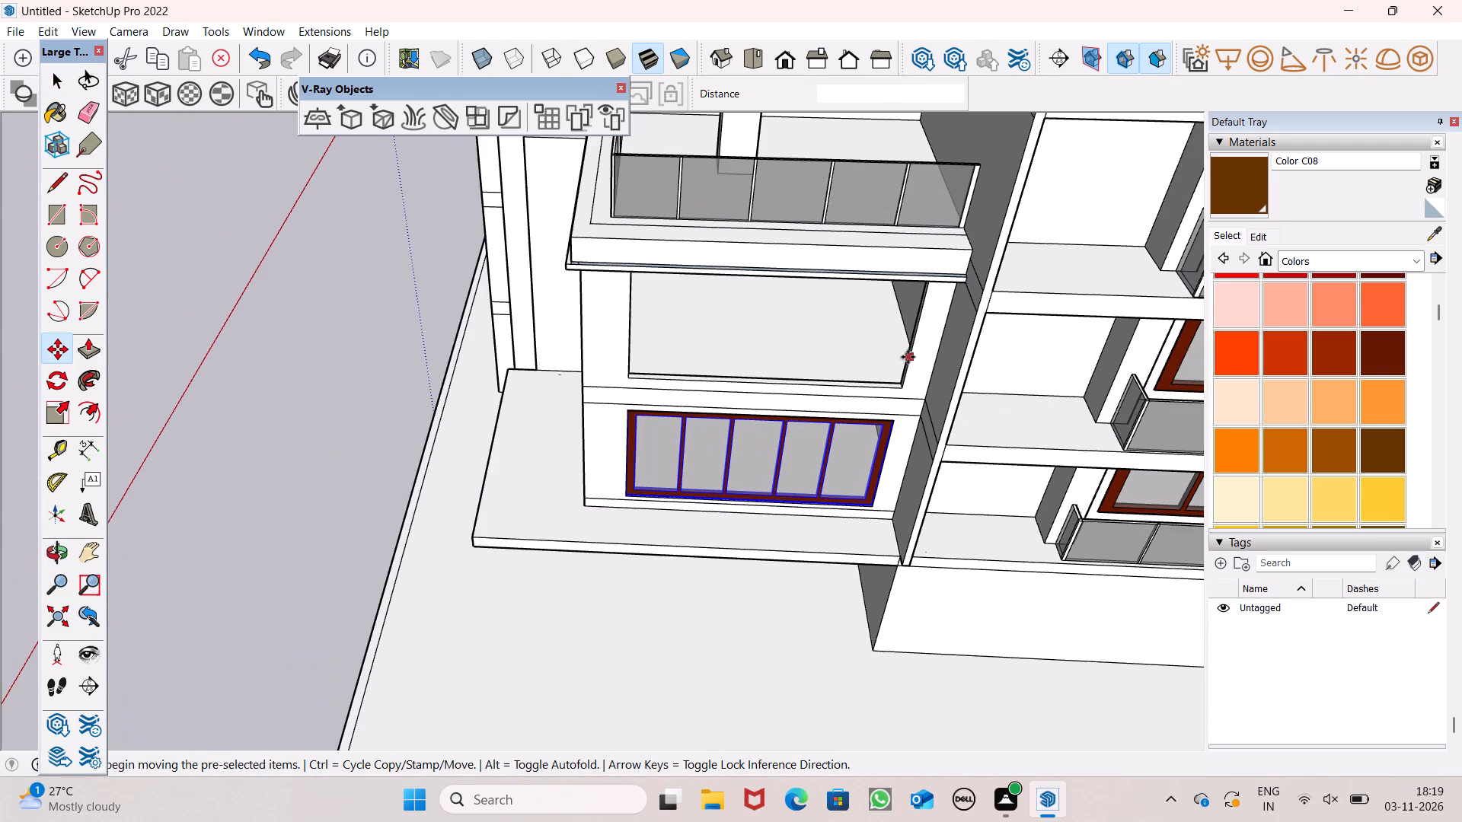
{"action": "key", "text": "Return"}
{"action": "scroll", "coordinate": [908, 346], "scroll_direction": "up", "scroll_amount": 7}
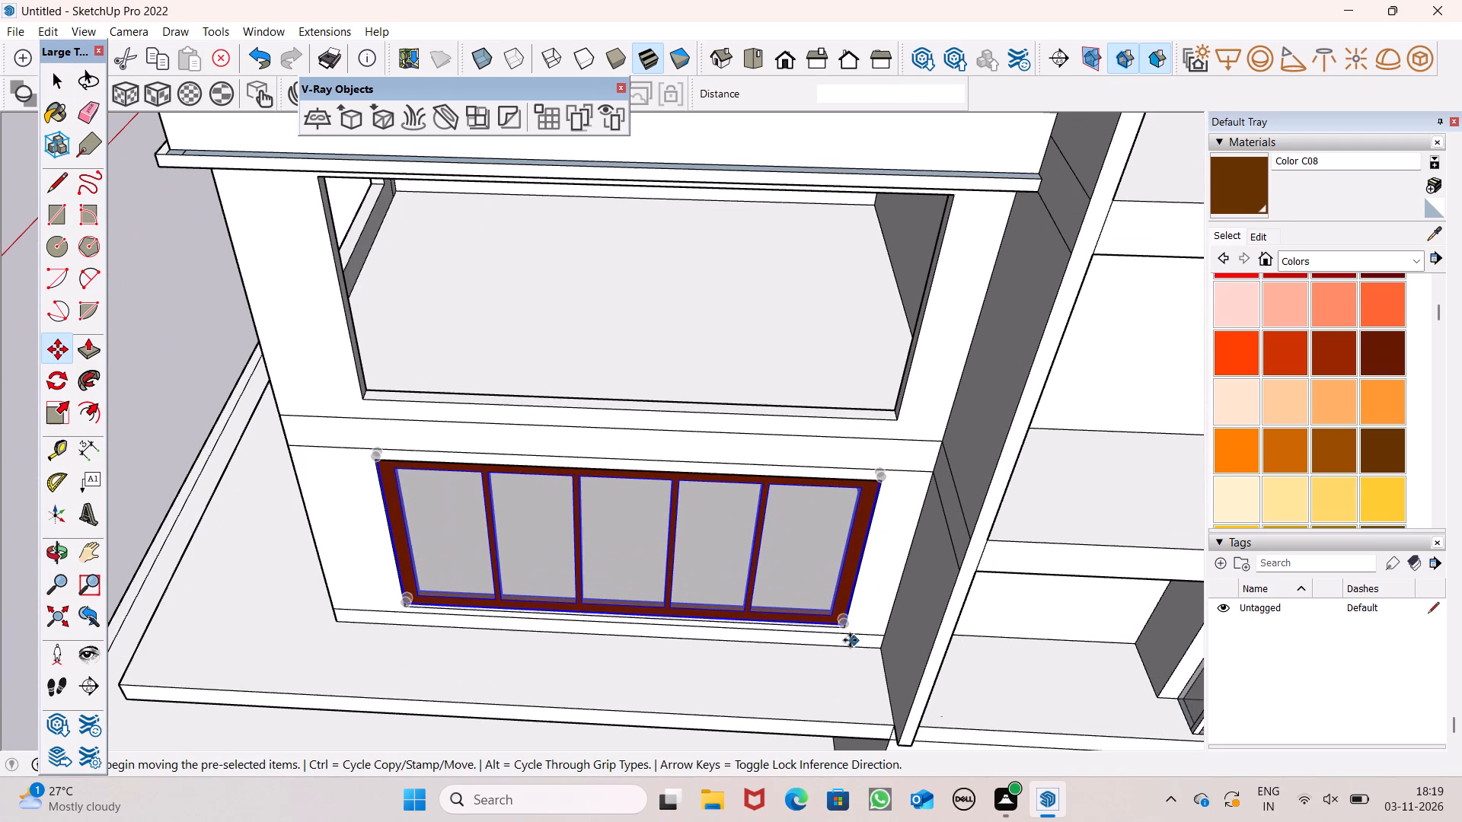
{"action": "left_click_drag", "start_coordinate": [843, 626], "coordinate": [895, 419]}
{"action": "scroll", "coordinate": [872, 413], "scroll_direction": "down", "scroll_amount": 5}
{"action": "middle_click_drag", "start_coordinate": [905, 489], "coordinate": [920, 307]}
{"action": "key", "text": "space"}
{"action": "scroll", "coordinate": [899, 321], "scroll_direction": "down", "scroll_amount": 6}
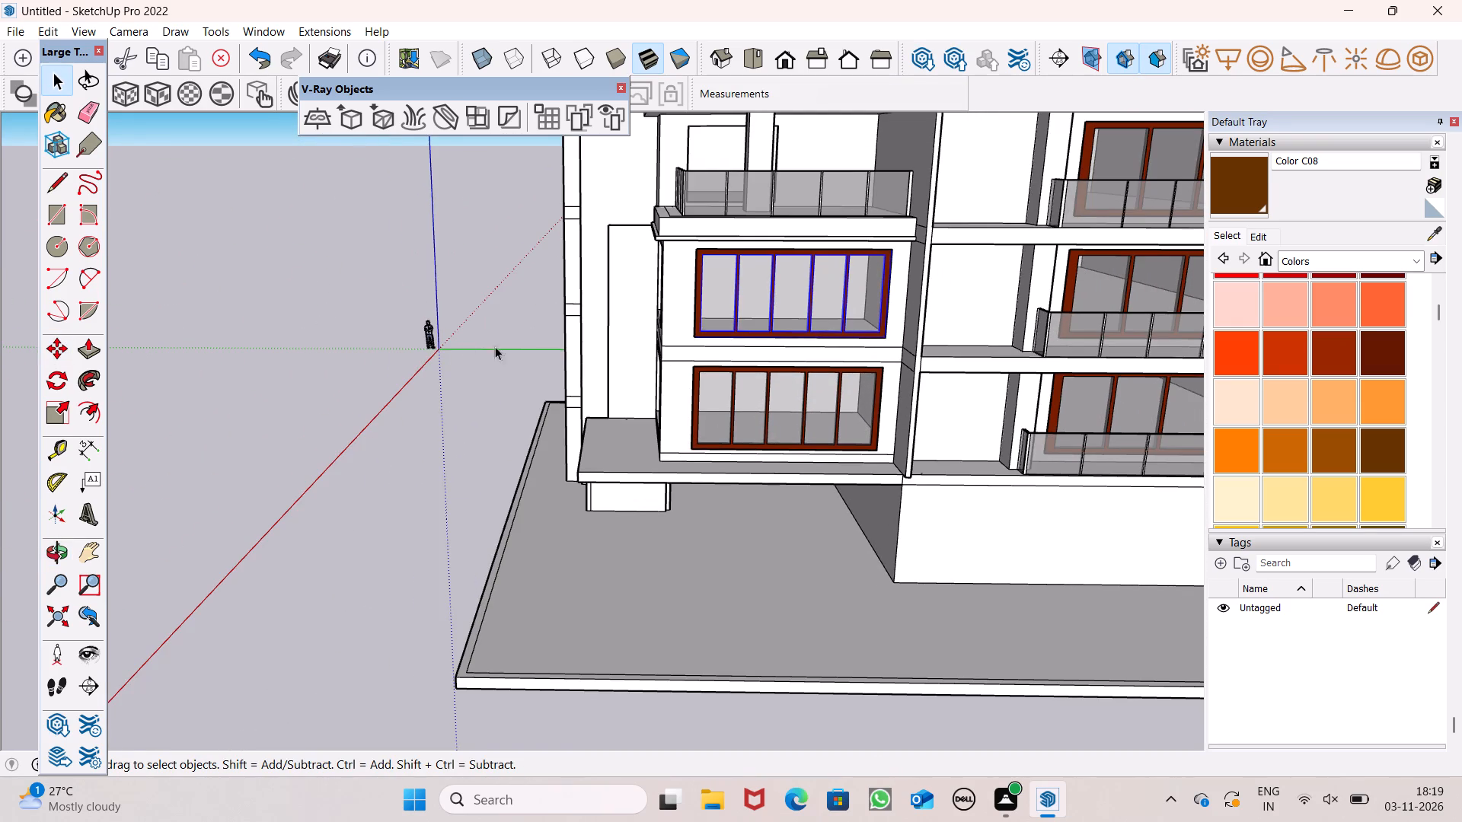
Copy the lowest front window frame off the building to the open area outside the adjacent side face.
{"action": "left_click", "coordinate": [427, 339]}
{"action": "middle_click_drag", "start_coordinate": [484, 398], "coordinate": [917, 333]}
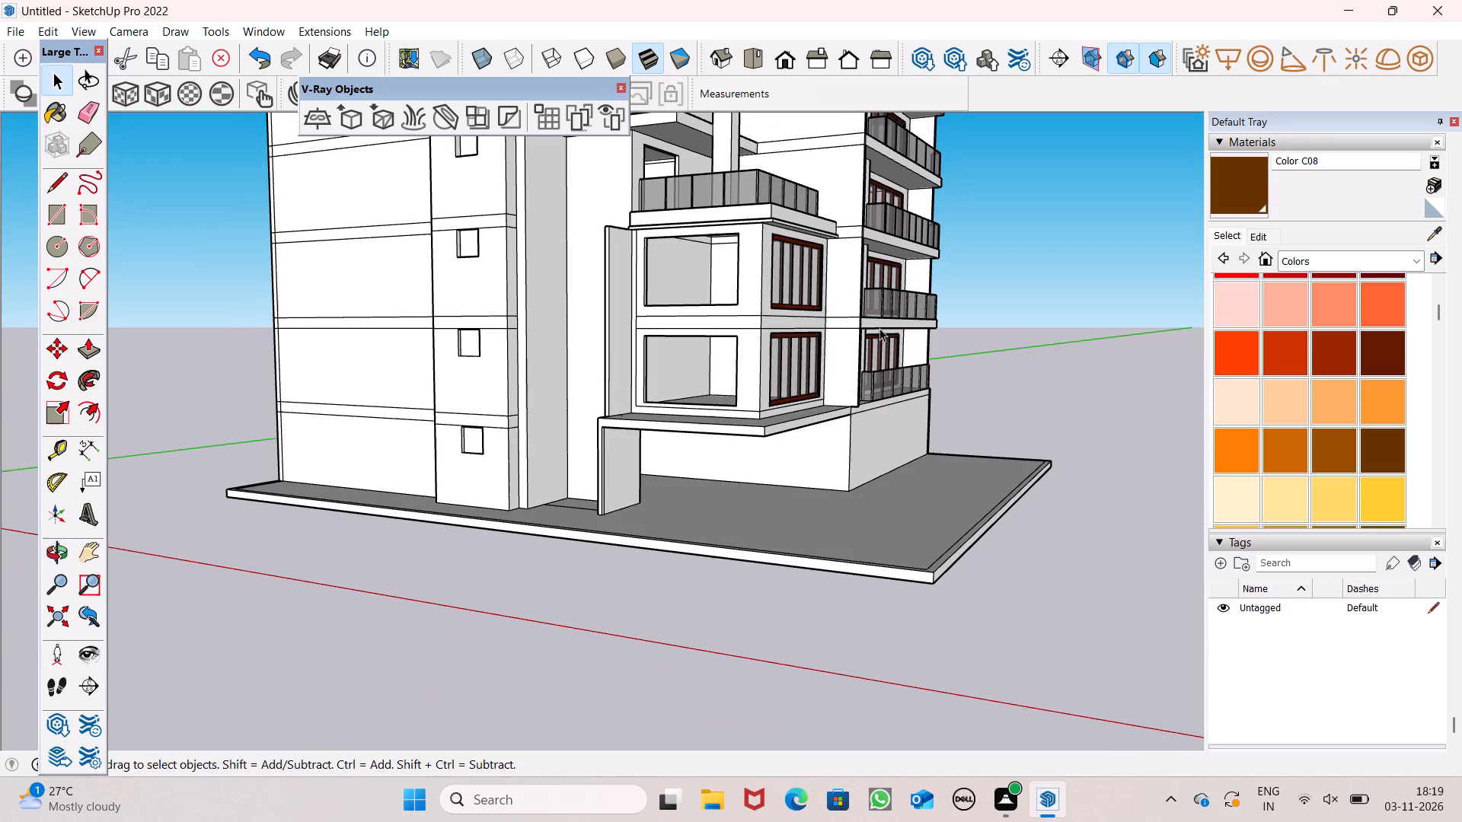
{"action": "left_click", "coordinate": [780, 352]}
{"action": "middle_click_drag", "start_coordinate": [769, 438], "coordinate": [822, 457]}
{"action": "scroll", "coordinate": [817, 457], "scroll_direction": "up", "scroll_amount": 1}
{"action": "key", "text": "m"}
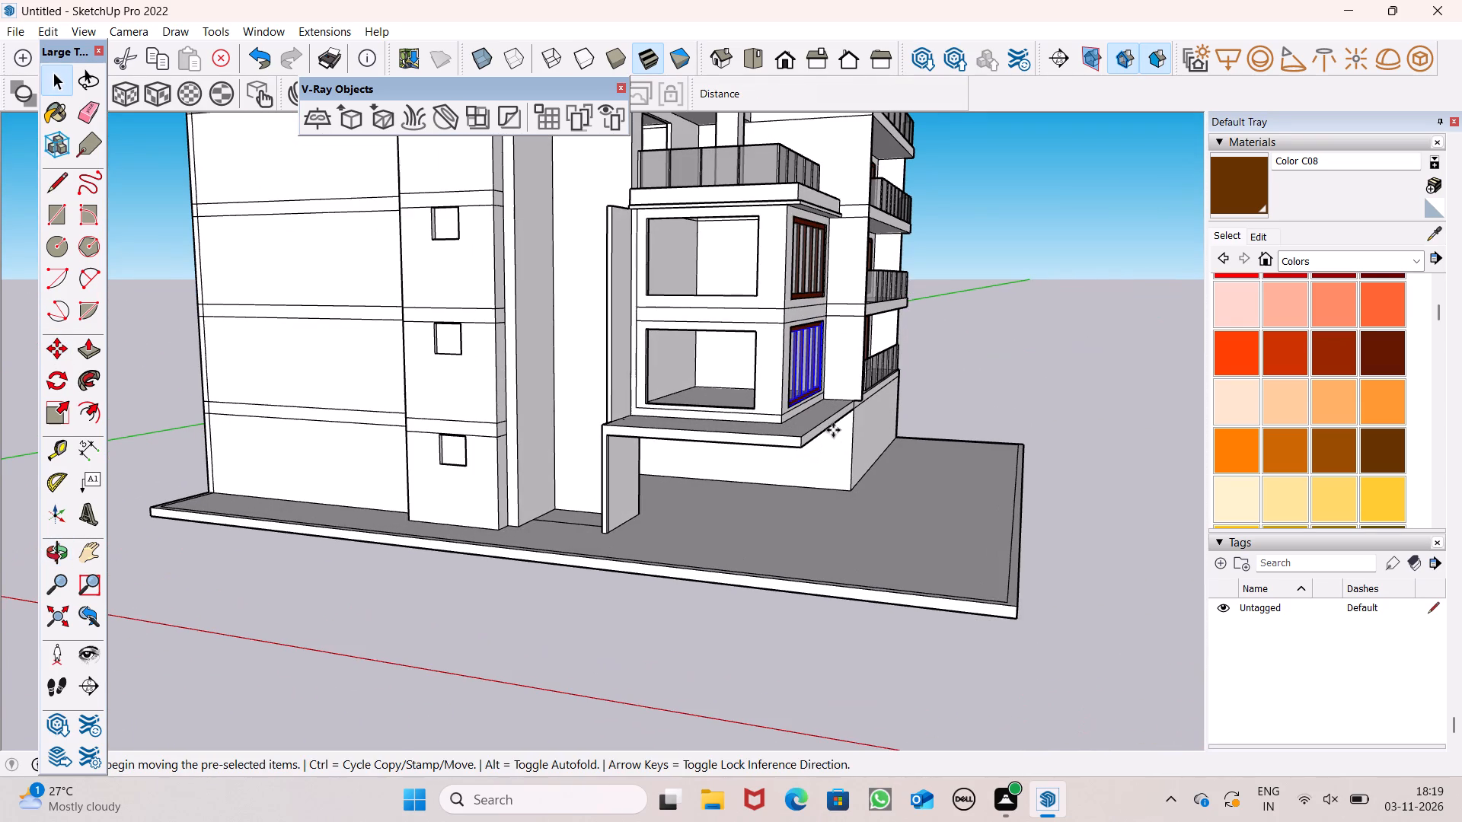
{"action": "key", "text": "Return"}
{"action": "left_click_drag", "start_coordinate": [788, 407], "coordinate": [796, 417]}
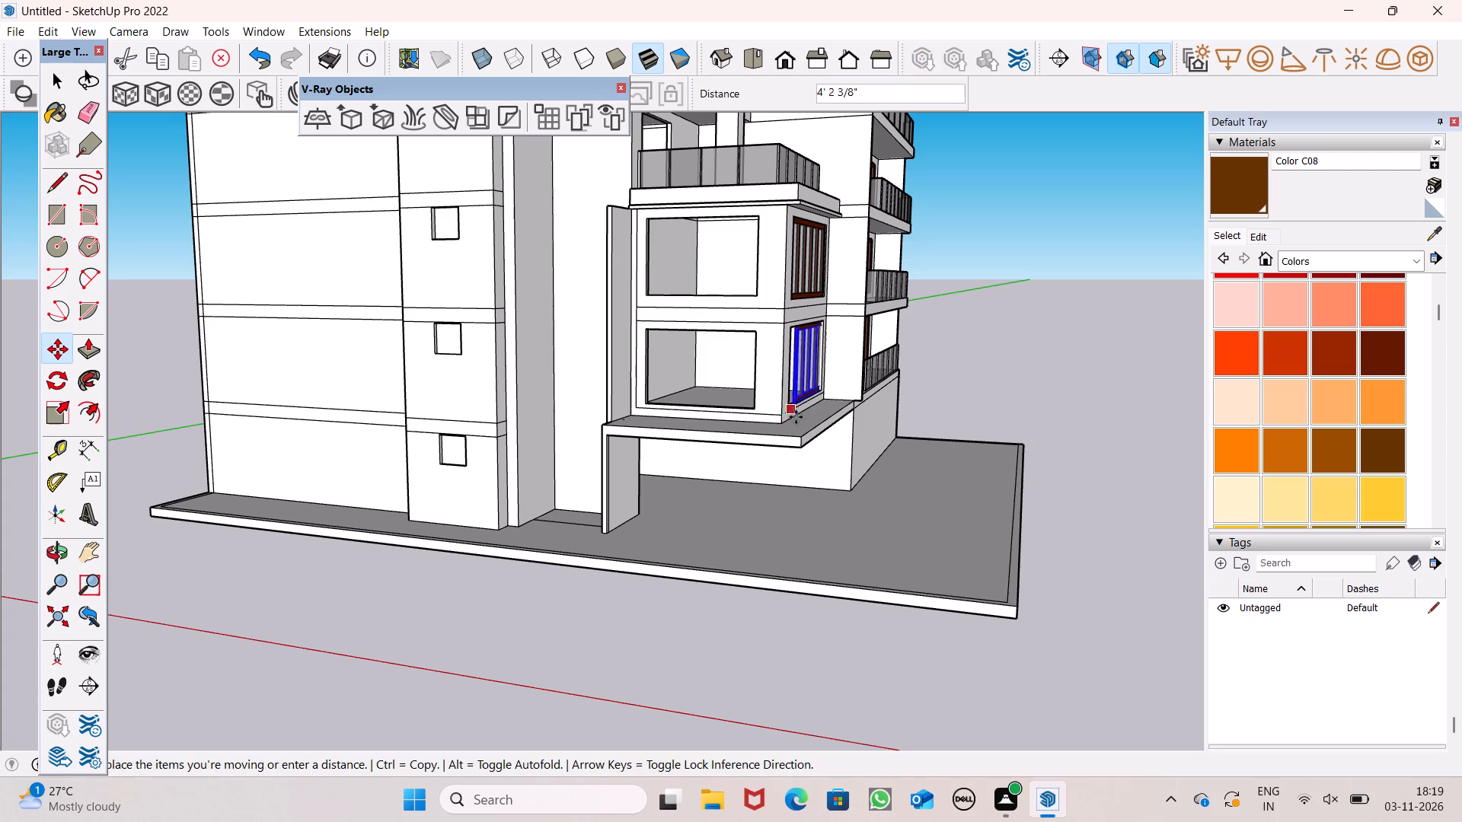
{"action": "left_click_drag", "start_coordinate": [796, 417], "coordinate": [921, 534]}
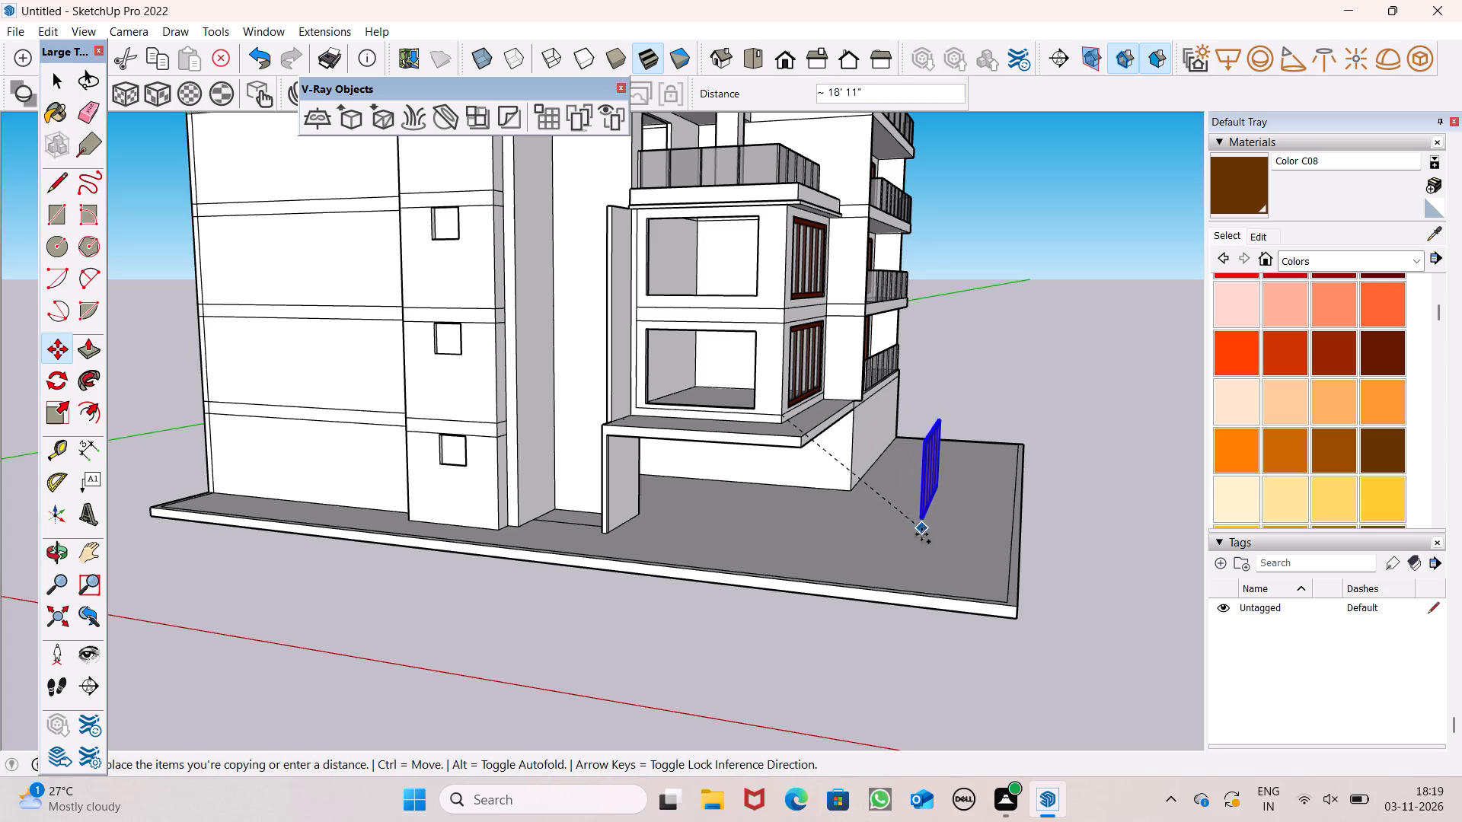
{"action": "left_click_drag", "start_coordinate": [921, 534], "coordinate": [563, 701]}
Rotate the copied frame 90 degrees in the horizontal plane about its lower corner to align with the side face.
{"action": "scroll", "coordinate": [1026, 502], "scroll_direction": "down", "scroll_amount": 3}
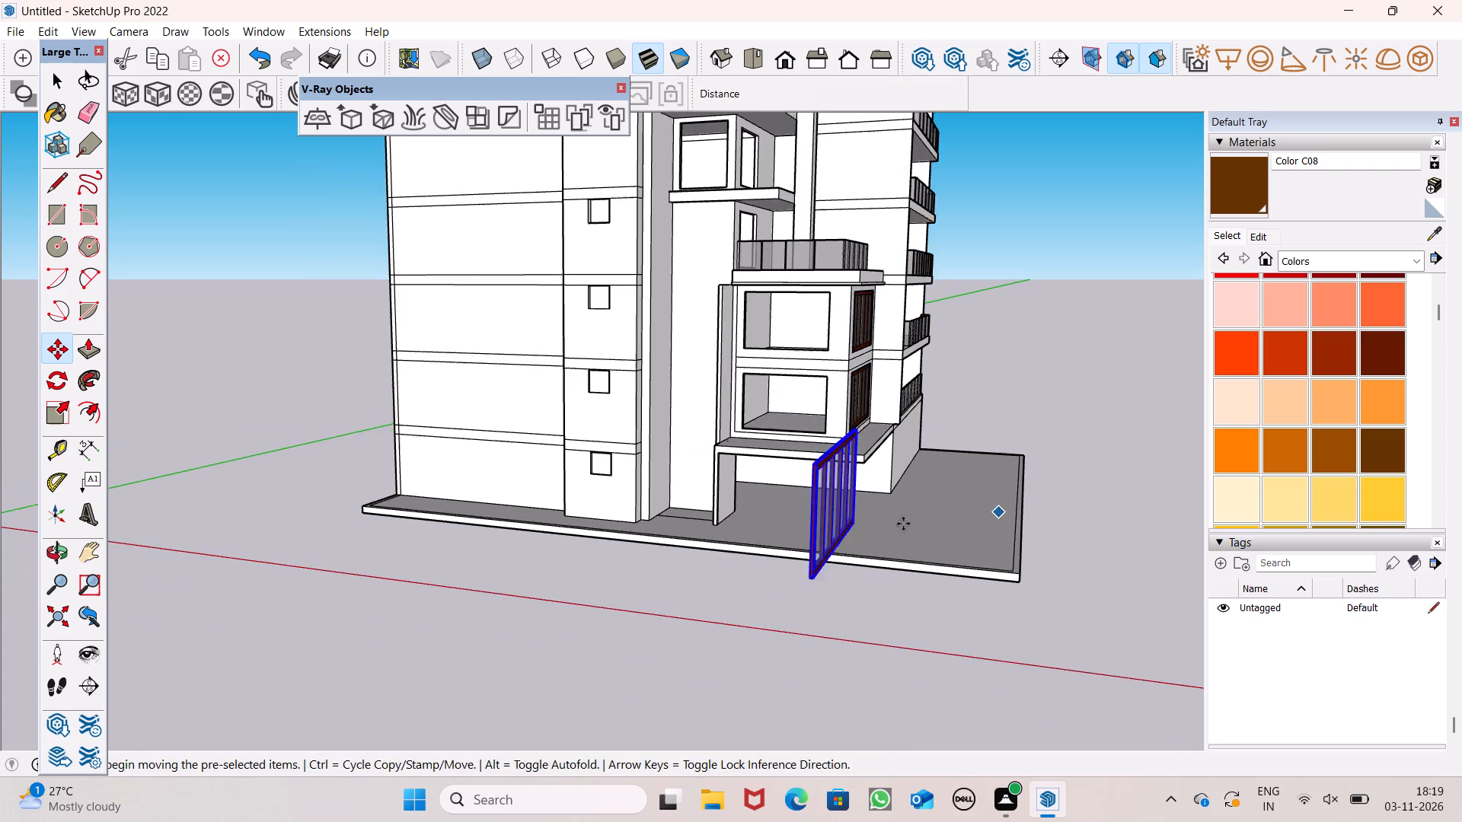
{"action": "middle_click_drag", "start_coordinate": [853, 572], "coordinate": [962, 585]}
{"action": "scroll", "coordinate": [823, 534], "scroll_direction": "down", "scroll_amount": 4}
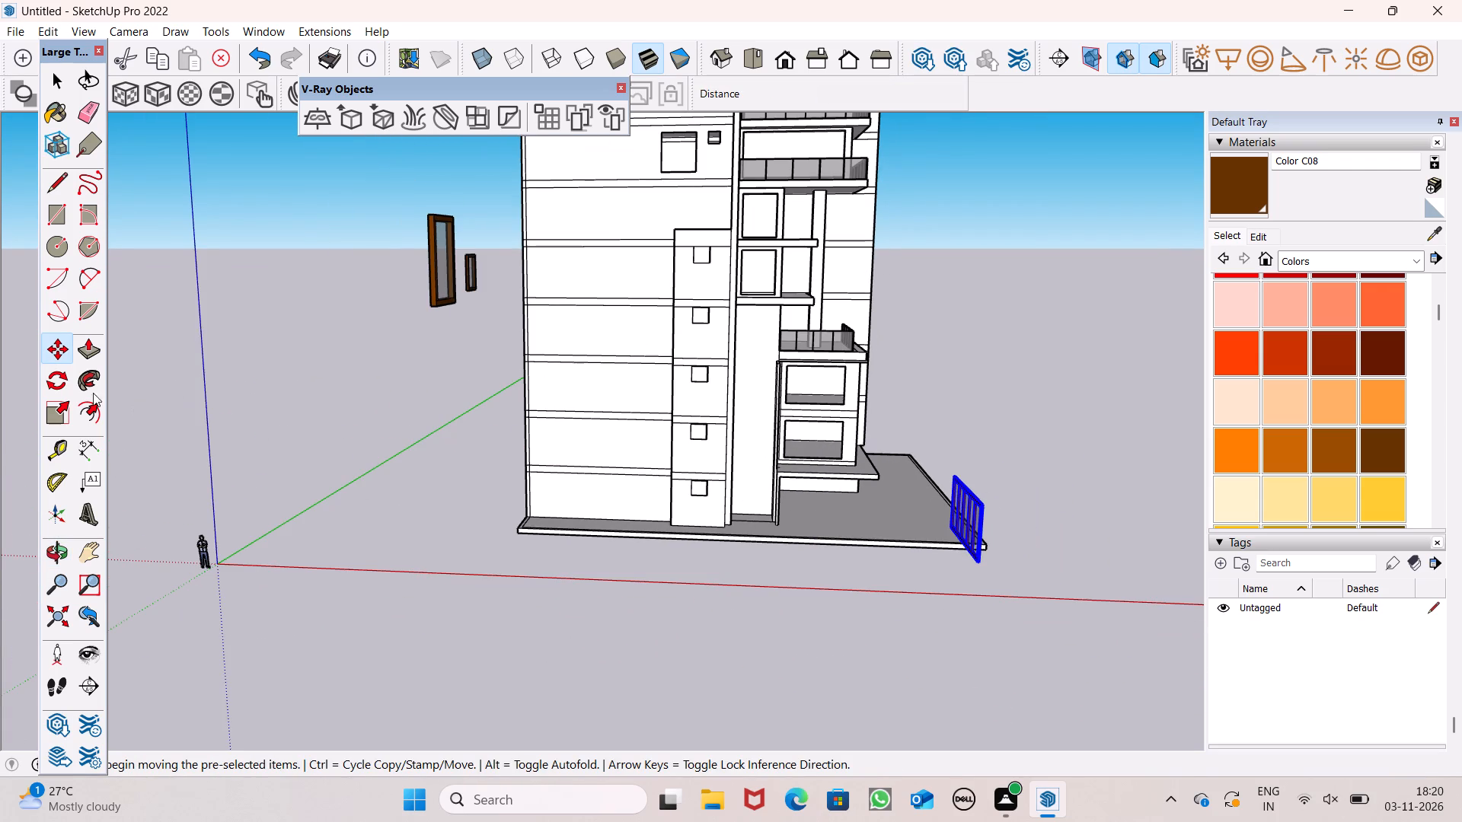
{"action": "left_click", "coordinate": [57, 384]}
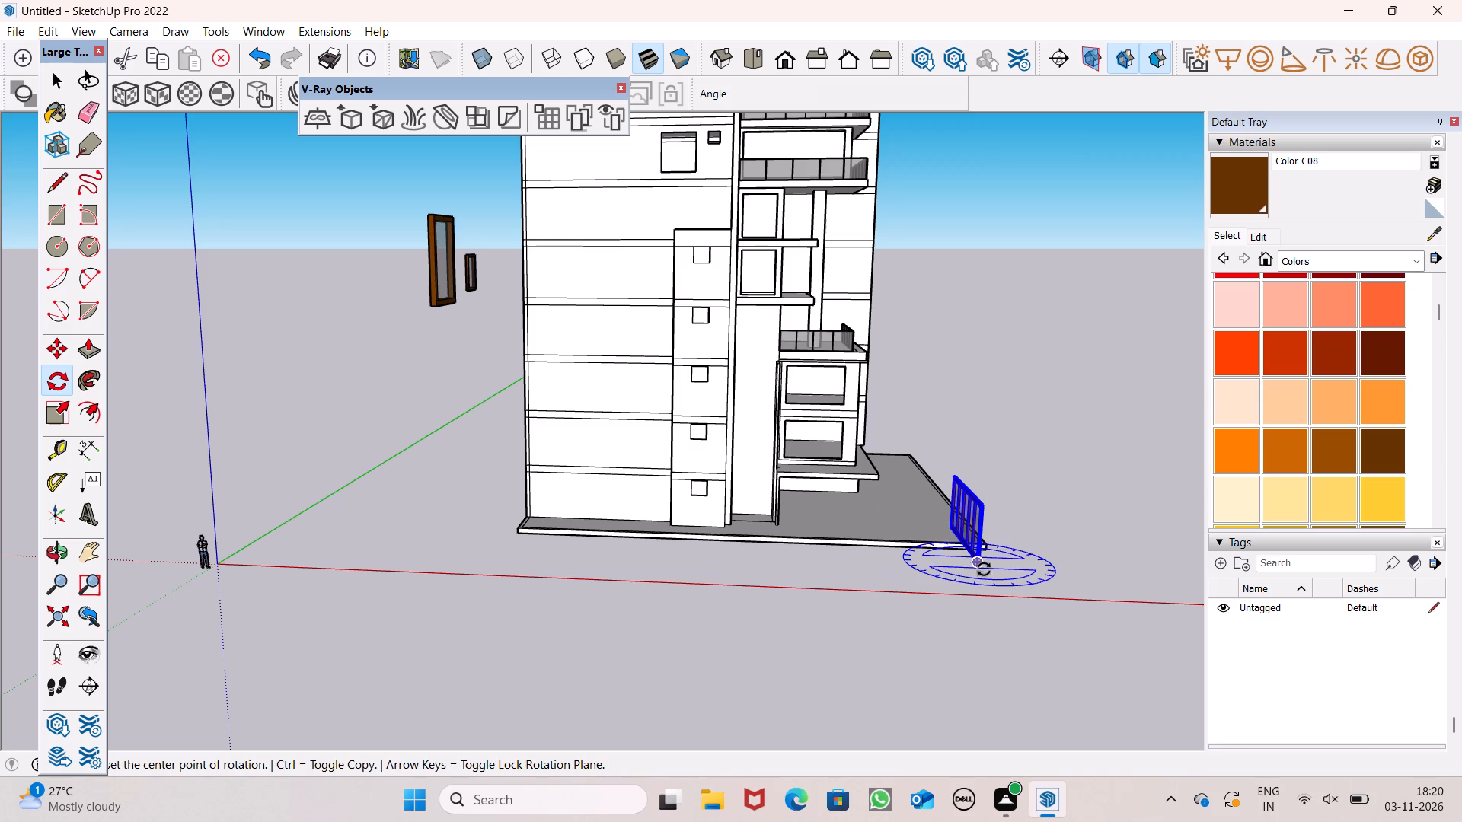
{"action": "left_click", "coordinate": [984, 569]}
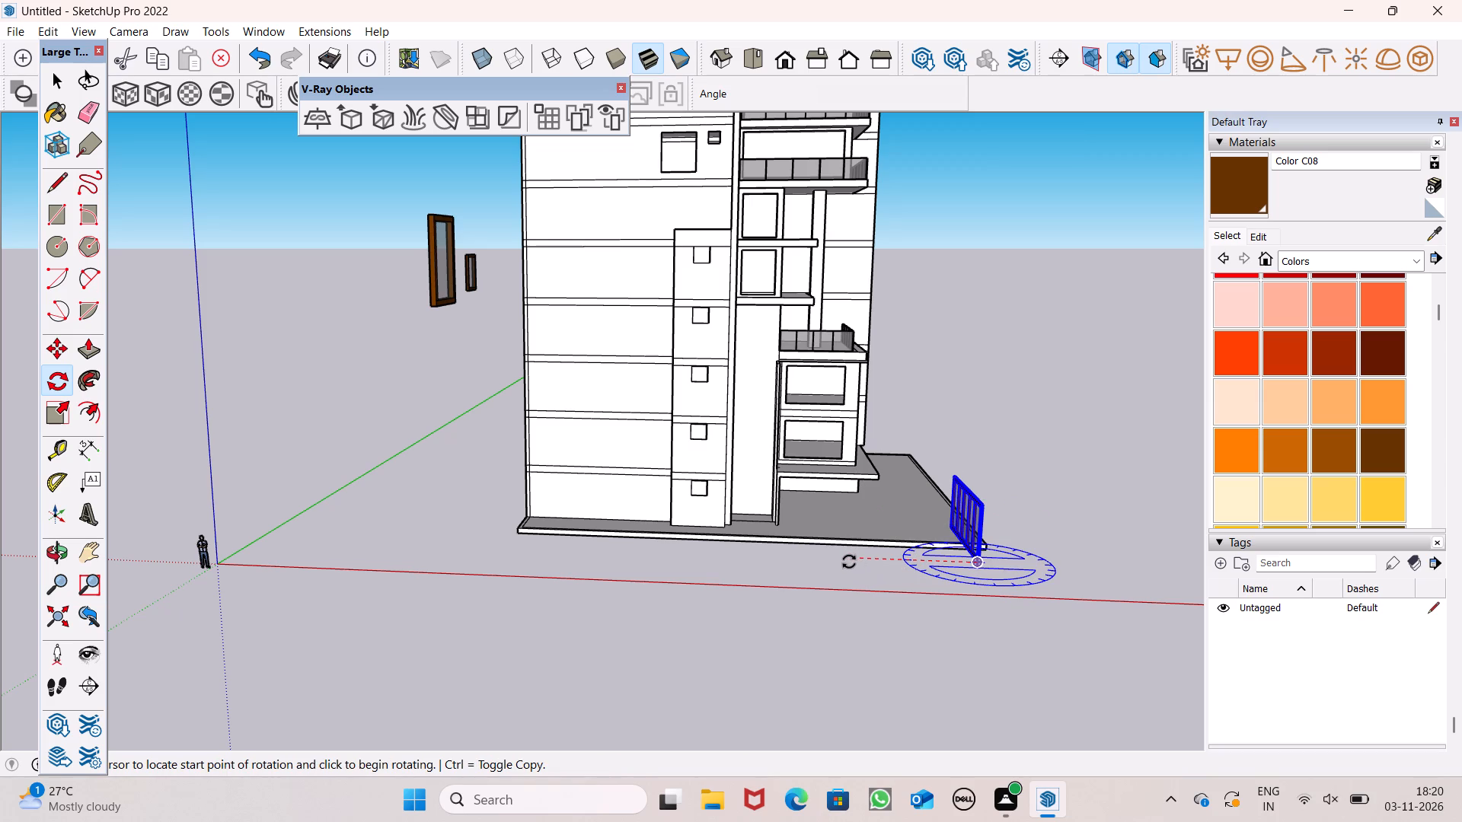
{"action": "left_click_drag", "start_coordinate": [849, 562], "coordinate": [849, 554]}
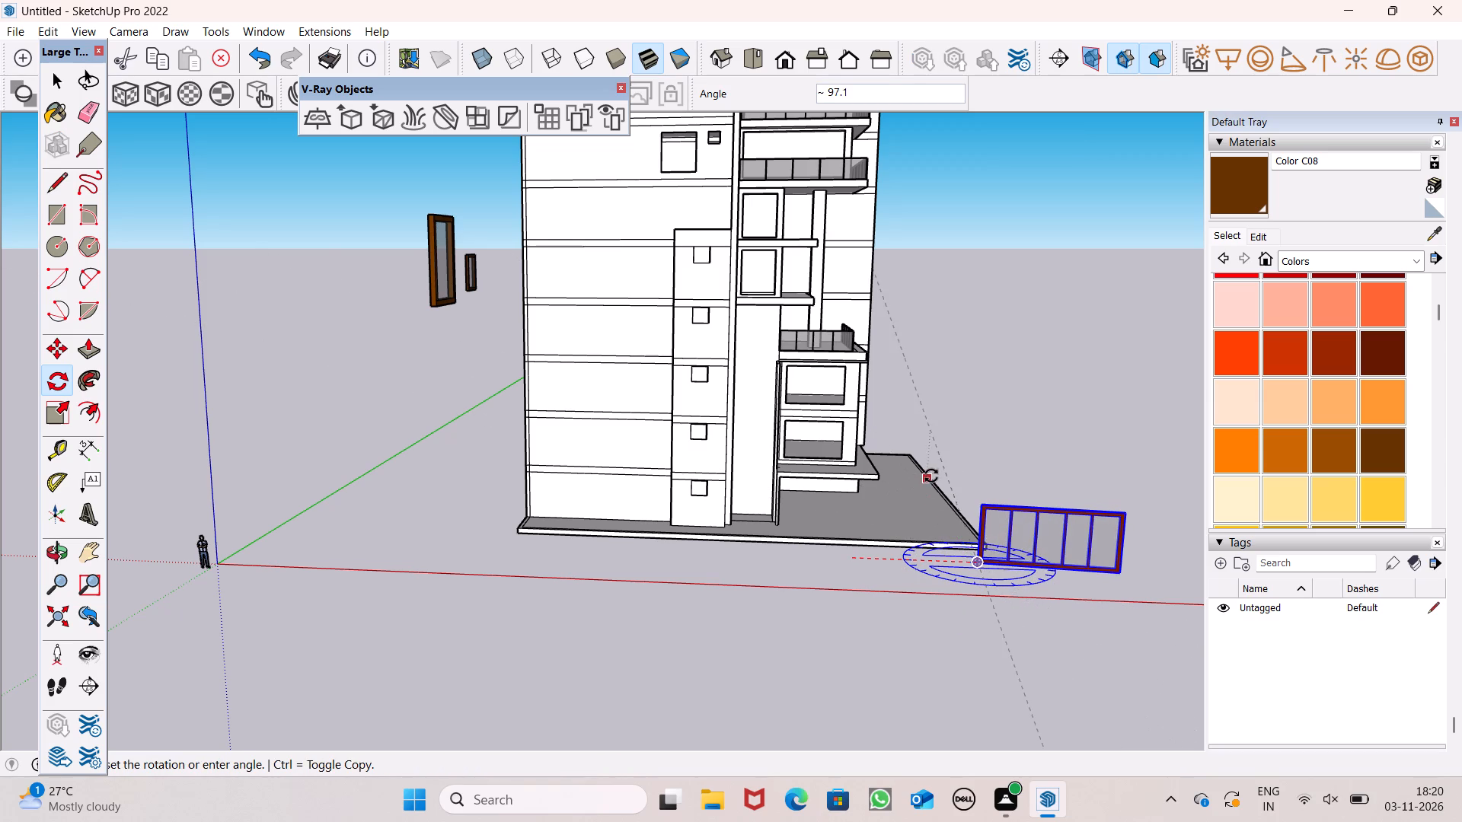
{"action": "scroll", "coordinate": [915, 486], "scroll_direction": "up", "scroll_amount": 3}
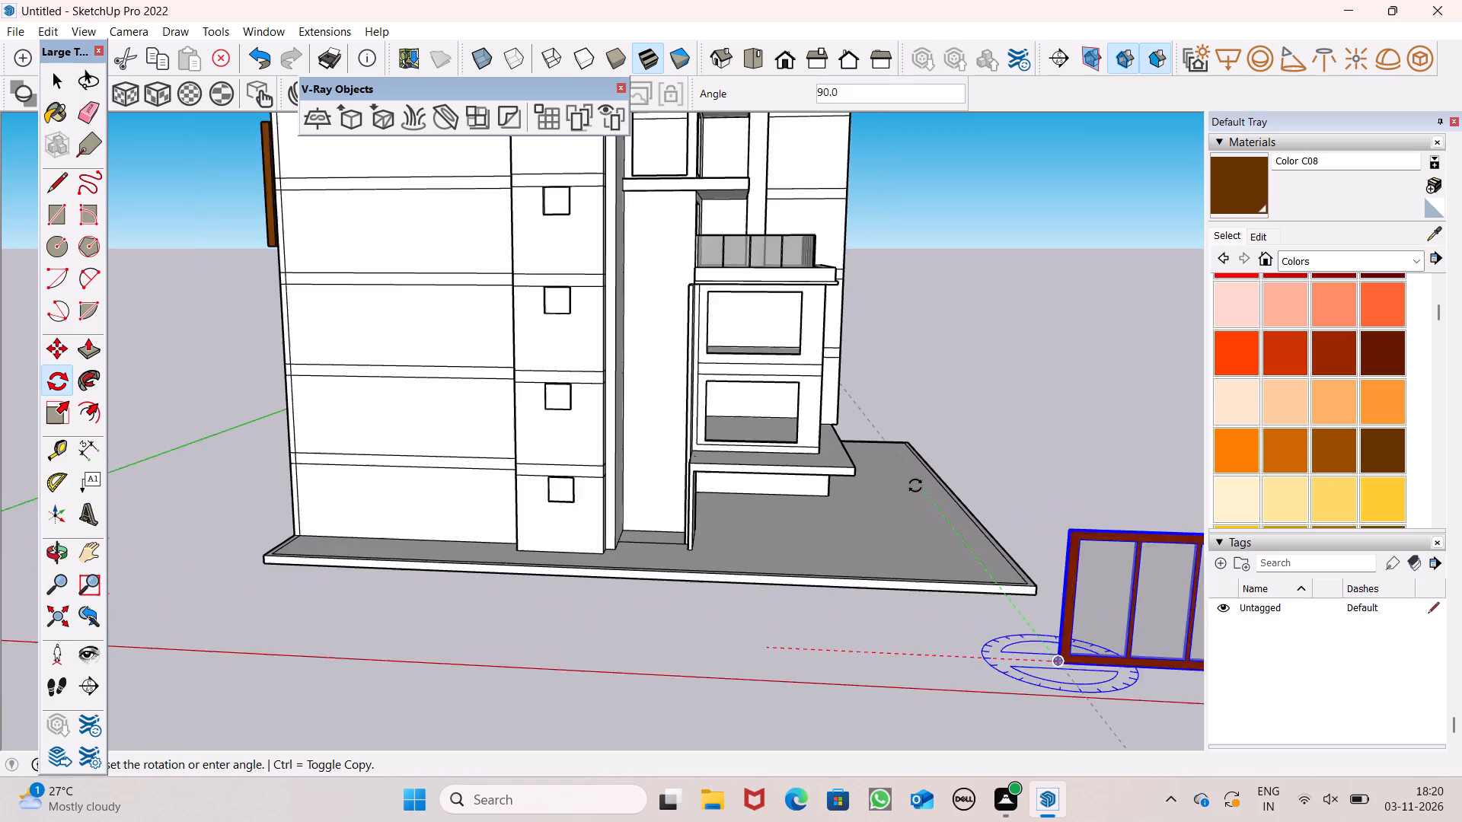
{"action": "scroll", "coordinate": [915, 486], "scroll_direction": "up", "scroll_amount": 3}
{"action": "left_click", "coordinate": [915, 486]}
{"action": "key", "text": "space"}
Move the rotated frame so its lower corner meets the lower inner corner of the lowest side opening.
{"action": "scroll", "coordinate": [940, 366], "scroll_direction": "down", "scroll_amount": 6}
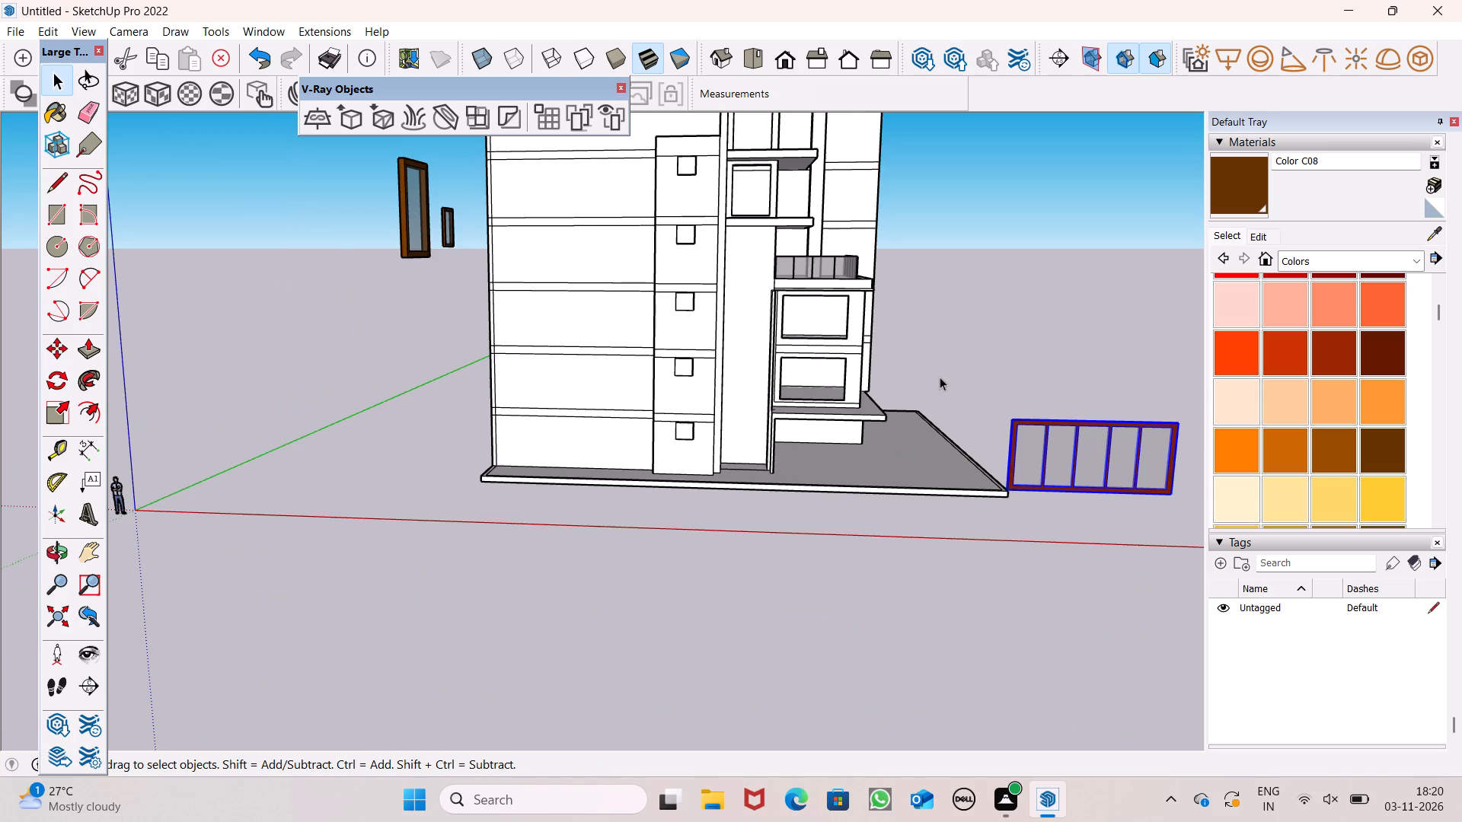
{"action": "scroll", "coordinate": [933, 425], "scroll_direction": "down", "scroll_amount": 7}
{"action": "key", "text": "m"}
{"action": "key", "text": "Return"}
{"action": "scroll", "coordinate": [1236, 460], "scroll_direction": "up", "scroll_amount": 7}
{"action": "left_click_drag", "start_coordinate": [1027, 467], "coordinate": [895, 409]}
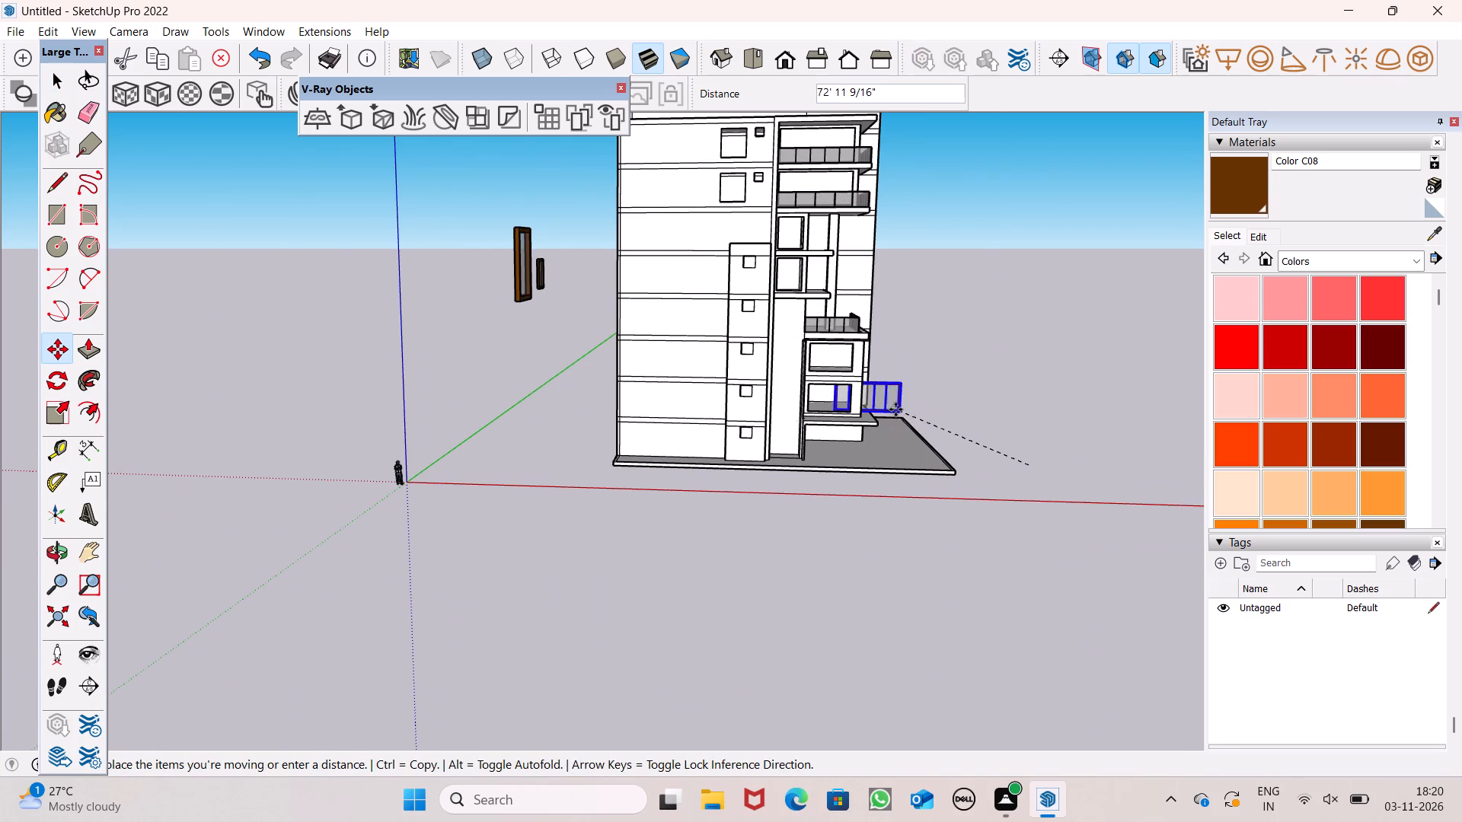
{"action": "left_click_drag", "start_coordinate": [895, 409], "coordinate": [877, 411]}
{"action": "scroll", "coordinate": [806, 392], "scroll_direction": "up", "scroll_amount": 3}
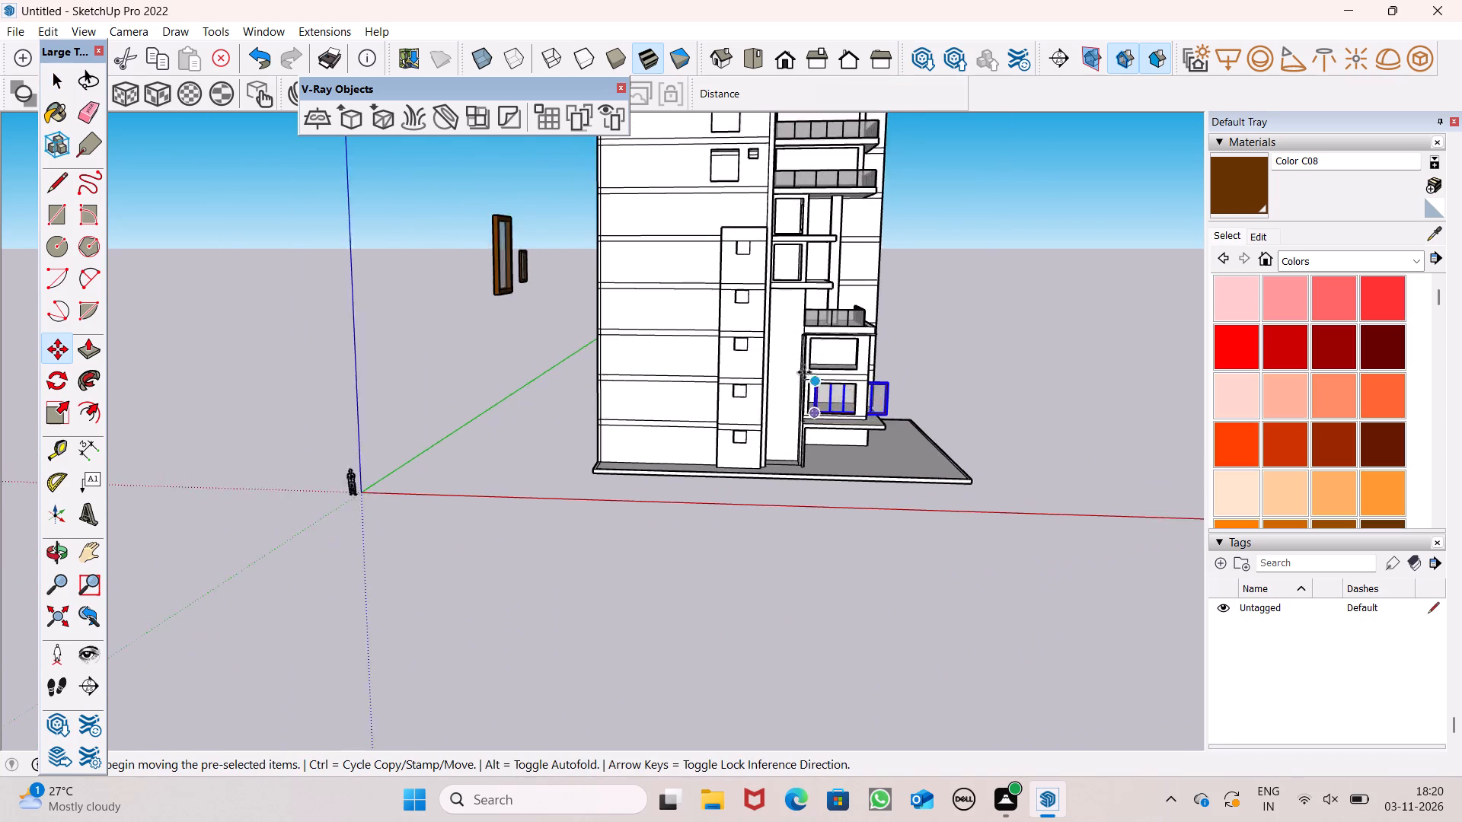
{"action": "scroll", "coordinate": [804, 372], "scroll_direction": "up", "scroll_amount": 6}
{"action": "scroll", "coordinate": [876, 455], "scroll_direction": "up", "scroll_amount": 7}
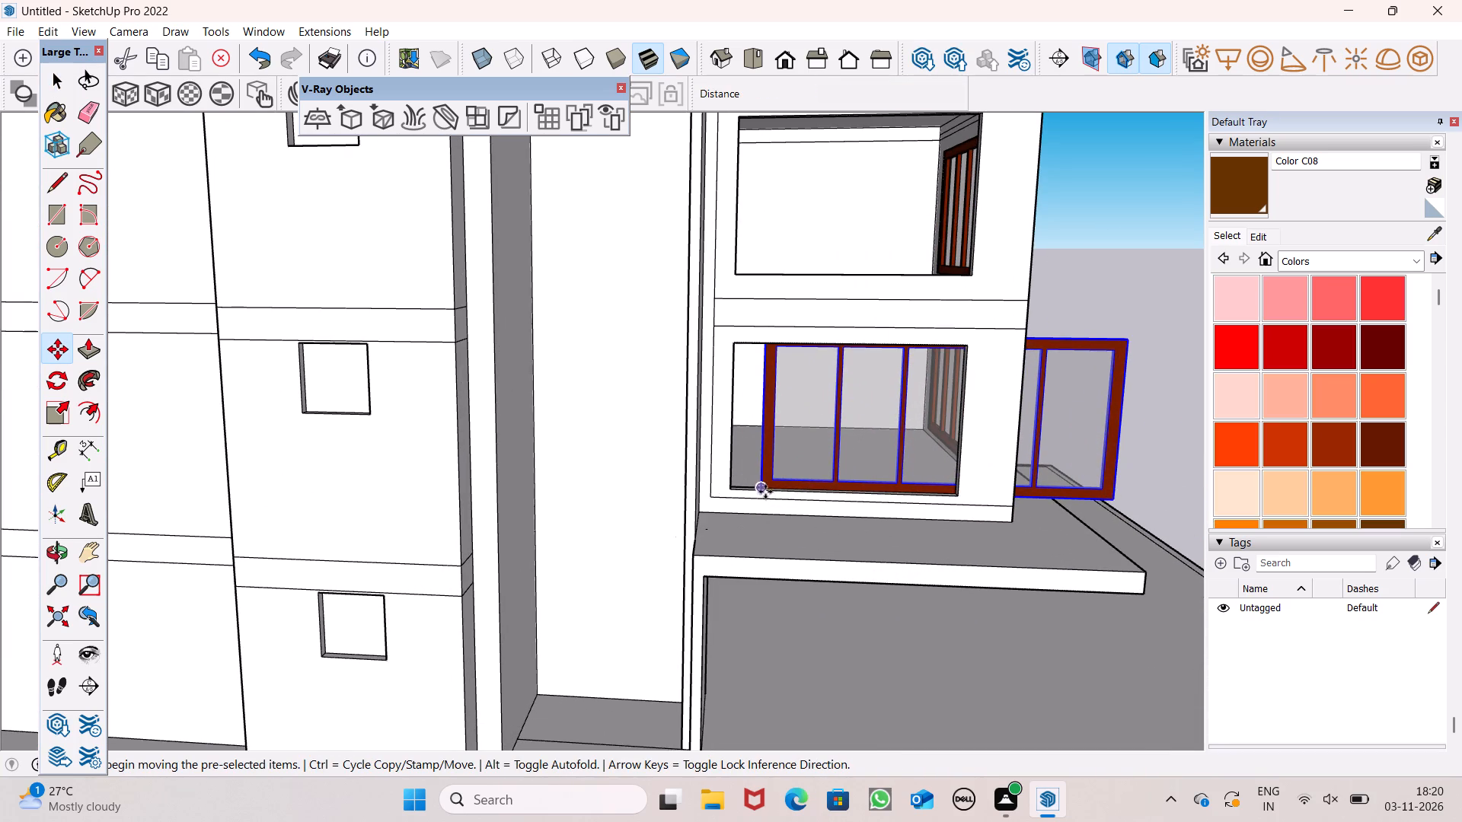
{"action": "left_click_drag", "start_coordinate": [765, 490], "coordinate": [733, 494]}
Scale the frame down from its upper corner at the inner end so its top sits below the opening's top edge.
{"action": "middle_click_drag", "start_coordinate": [761, 499], "coordinate": [754, 518]}
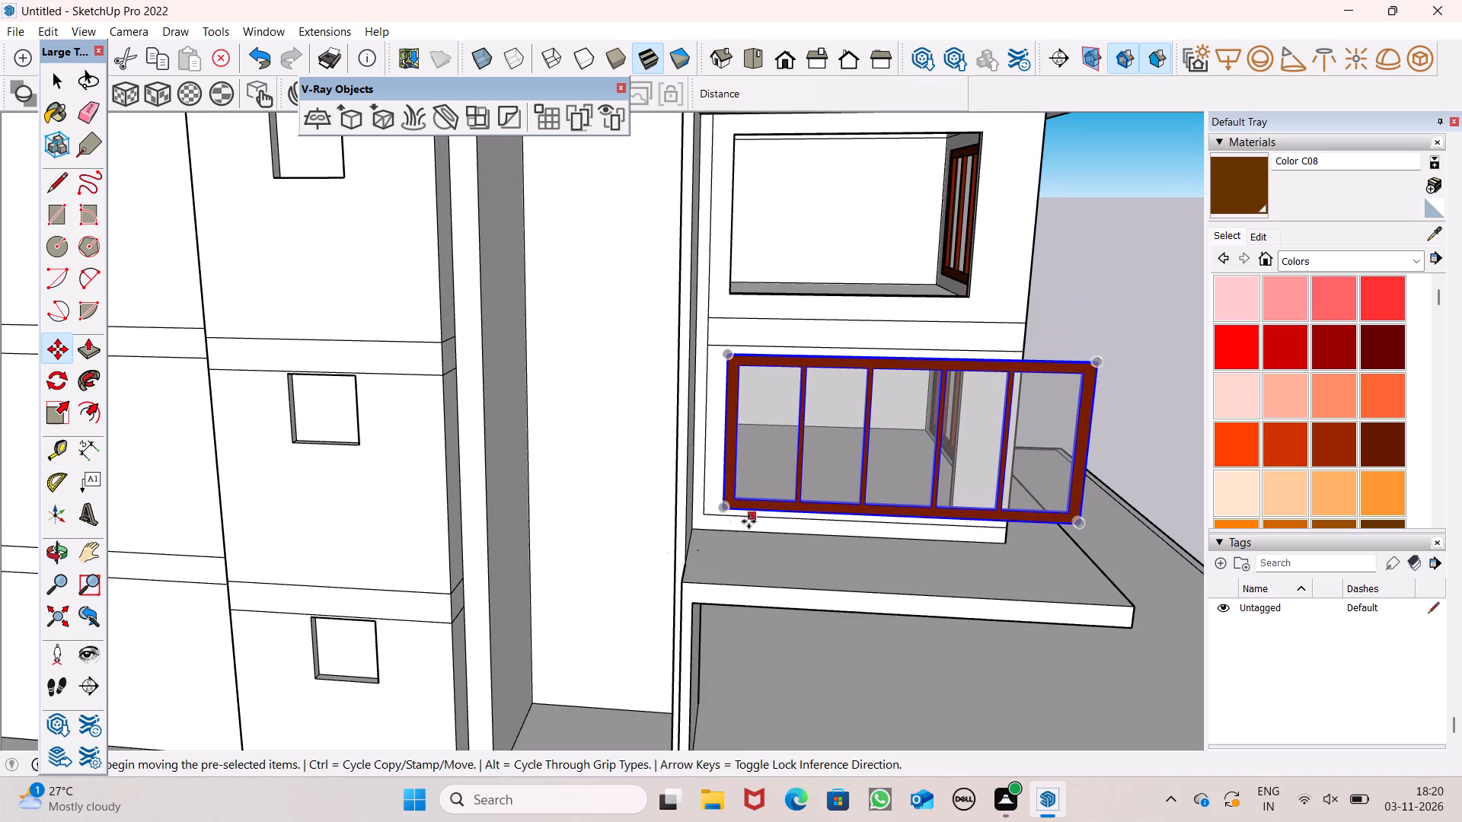
{"action": "left_click", "coordinate": [49, 400]}
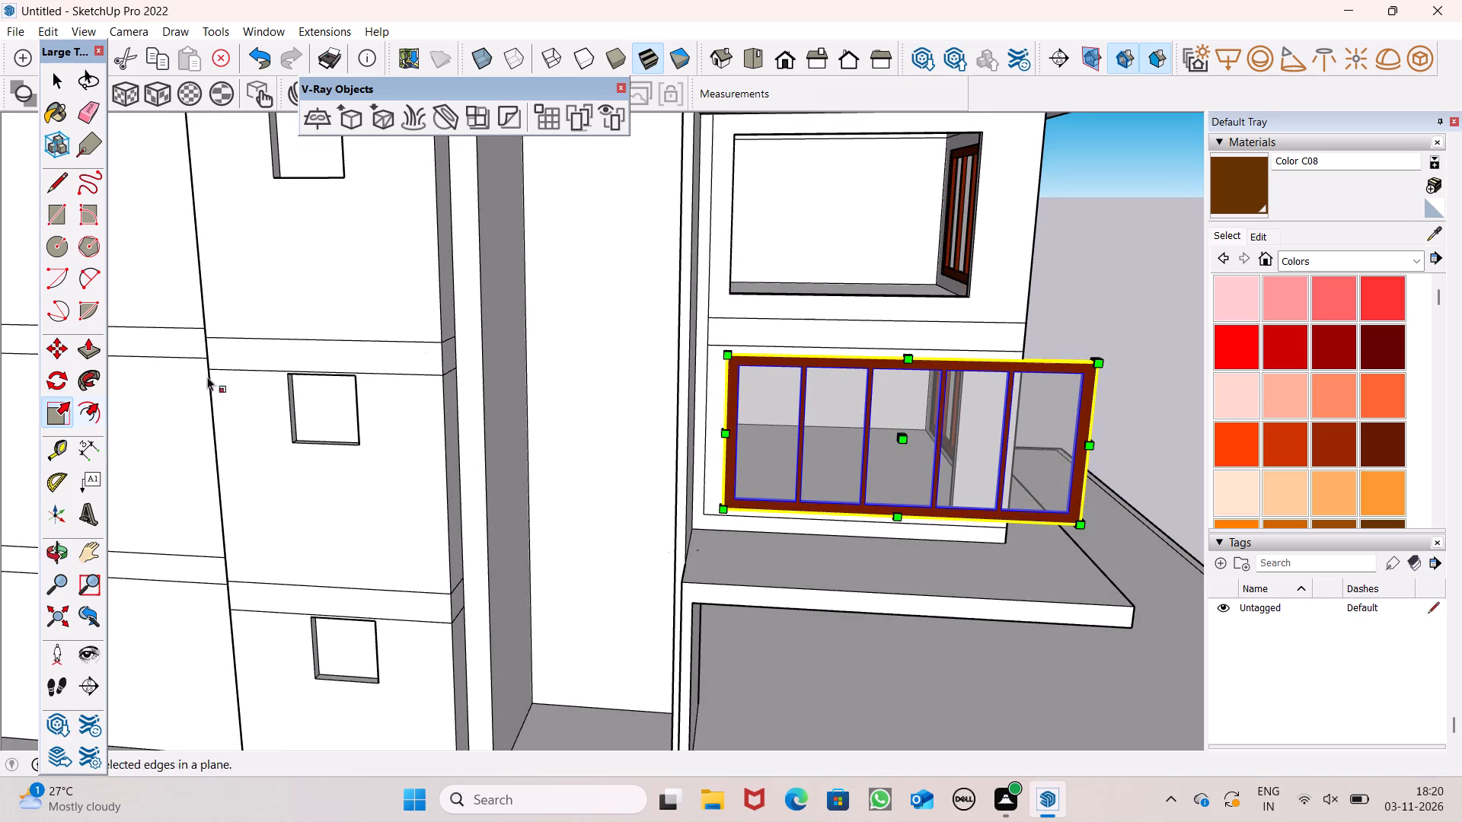
{"action": "middle_click_drag", "start_coordinate": [748, 351], "coordinate": [733, 400]}
{"action": "scroll", "coordinate": [733, 416], "scroll_direction": "up", "scroll_amount": 6}
{"action": "left_click_drag", "start_coordinate": [707, 385], "coordinate": [704, 466]}
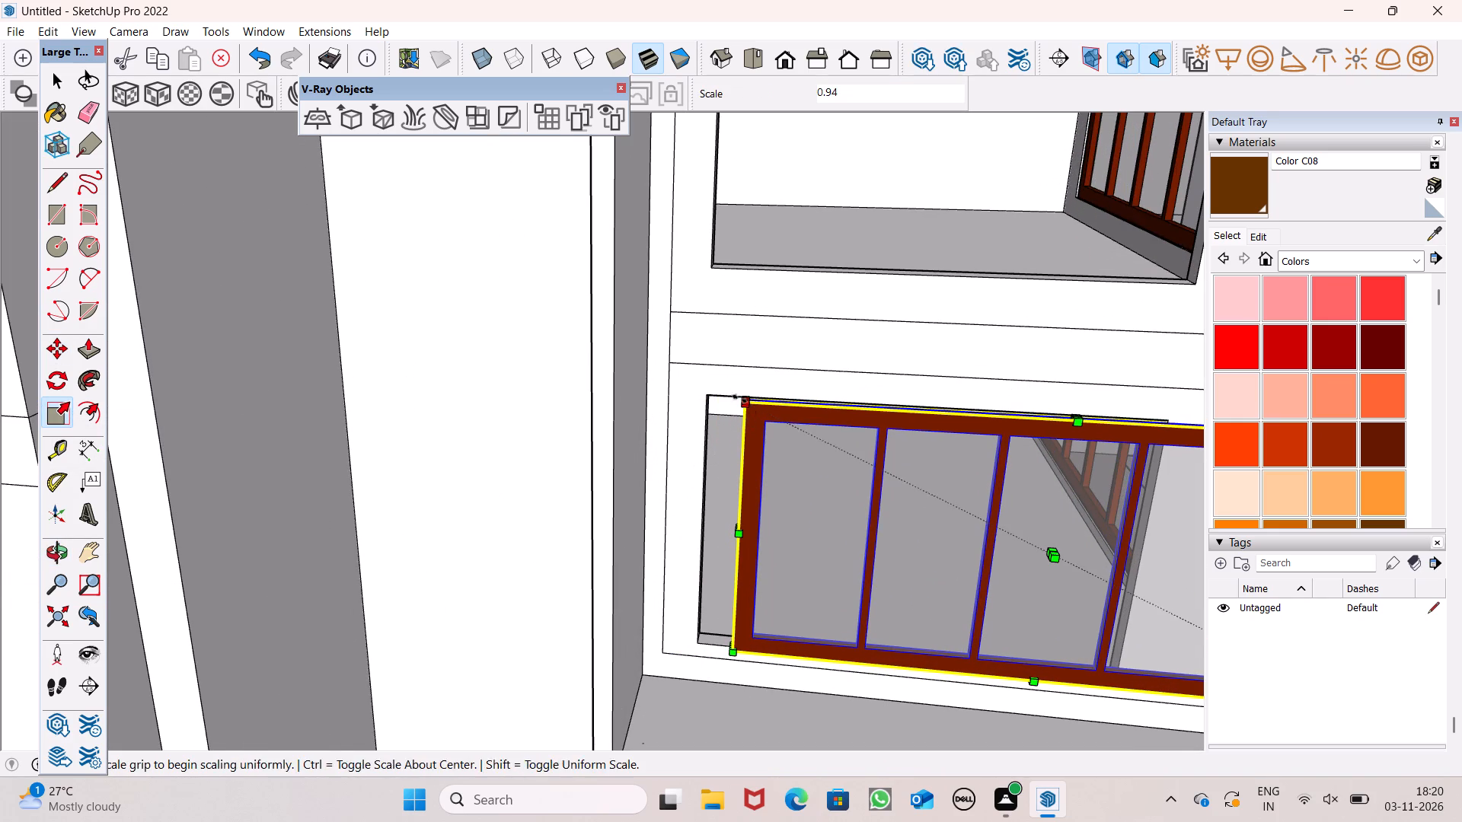
{"action": "left_click_drag", "start_coordinate": [749, 394], "coordinate": [752, 431]}
{"action": "scroll", "coordinate": [652, 385], "scroll_direction": "down", "scroll_amount": 5}
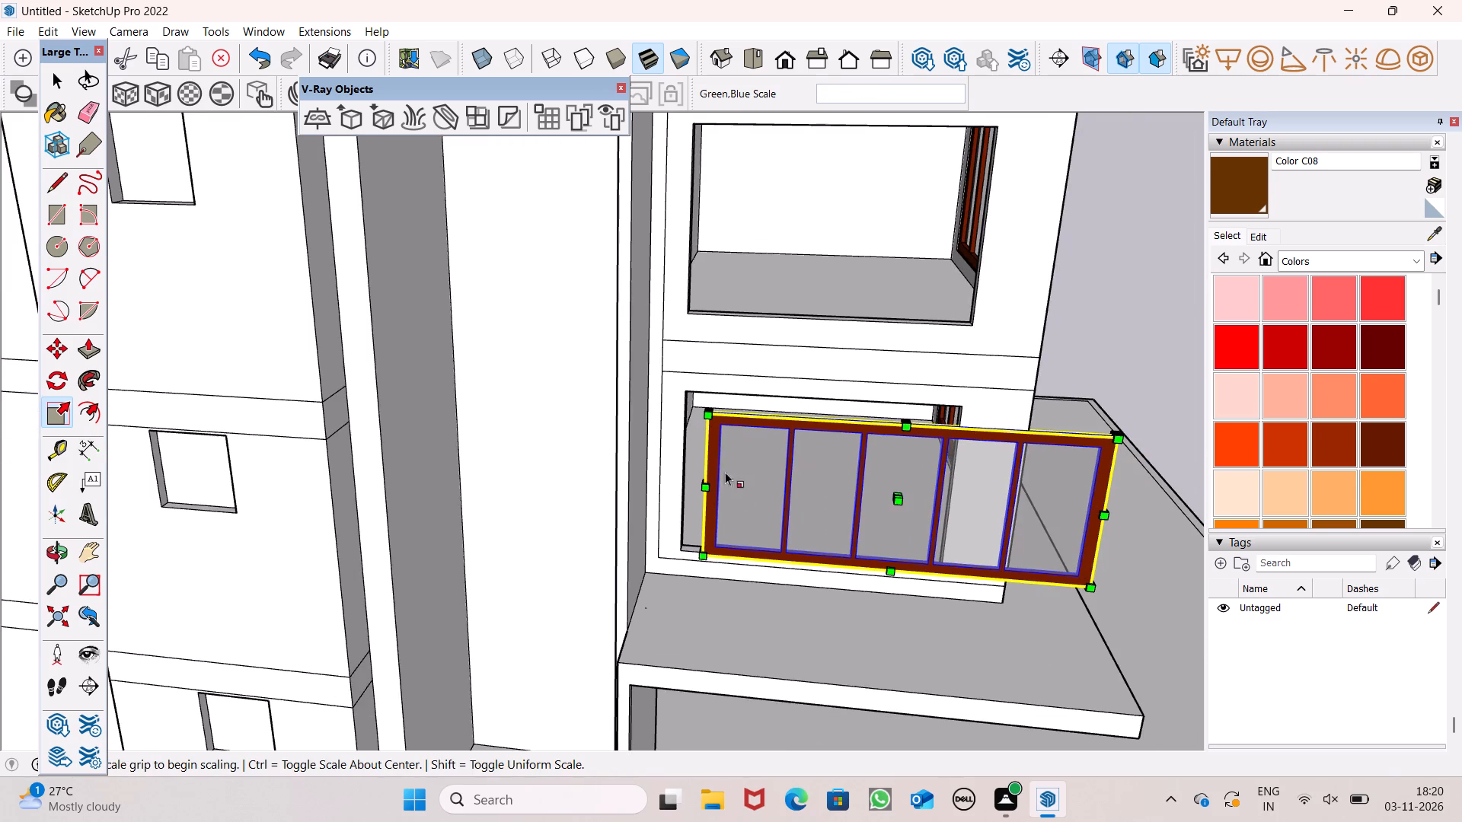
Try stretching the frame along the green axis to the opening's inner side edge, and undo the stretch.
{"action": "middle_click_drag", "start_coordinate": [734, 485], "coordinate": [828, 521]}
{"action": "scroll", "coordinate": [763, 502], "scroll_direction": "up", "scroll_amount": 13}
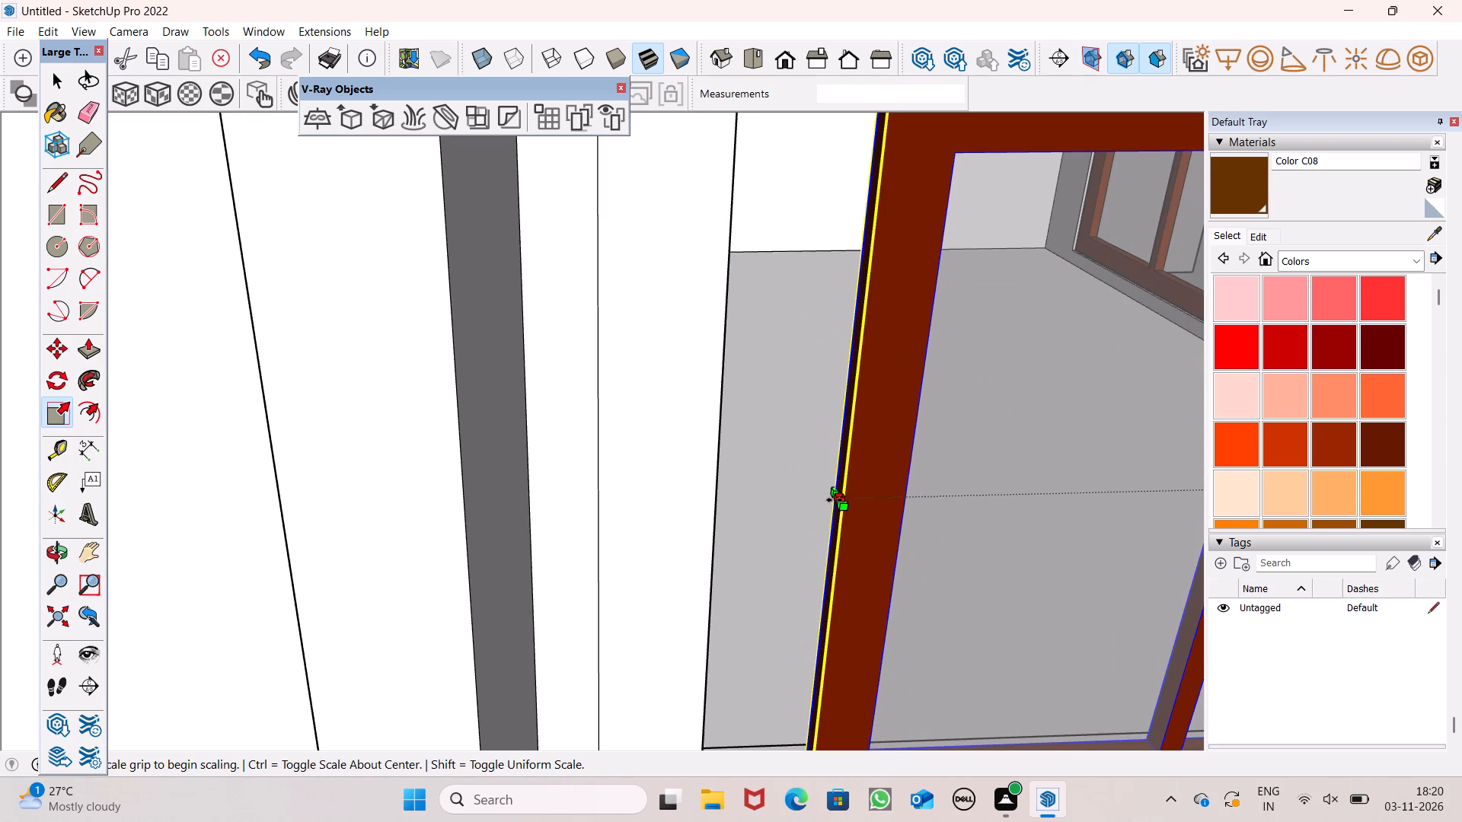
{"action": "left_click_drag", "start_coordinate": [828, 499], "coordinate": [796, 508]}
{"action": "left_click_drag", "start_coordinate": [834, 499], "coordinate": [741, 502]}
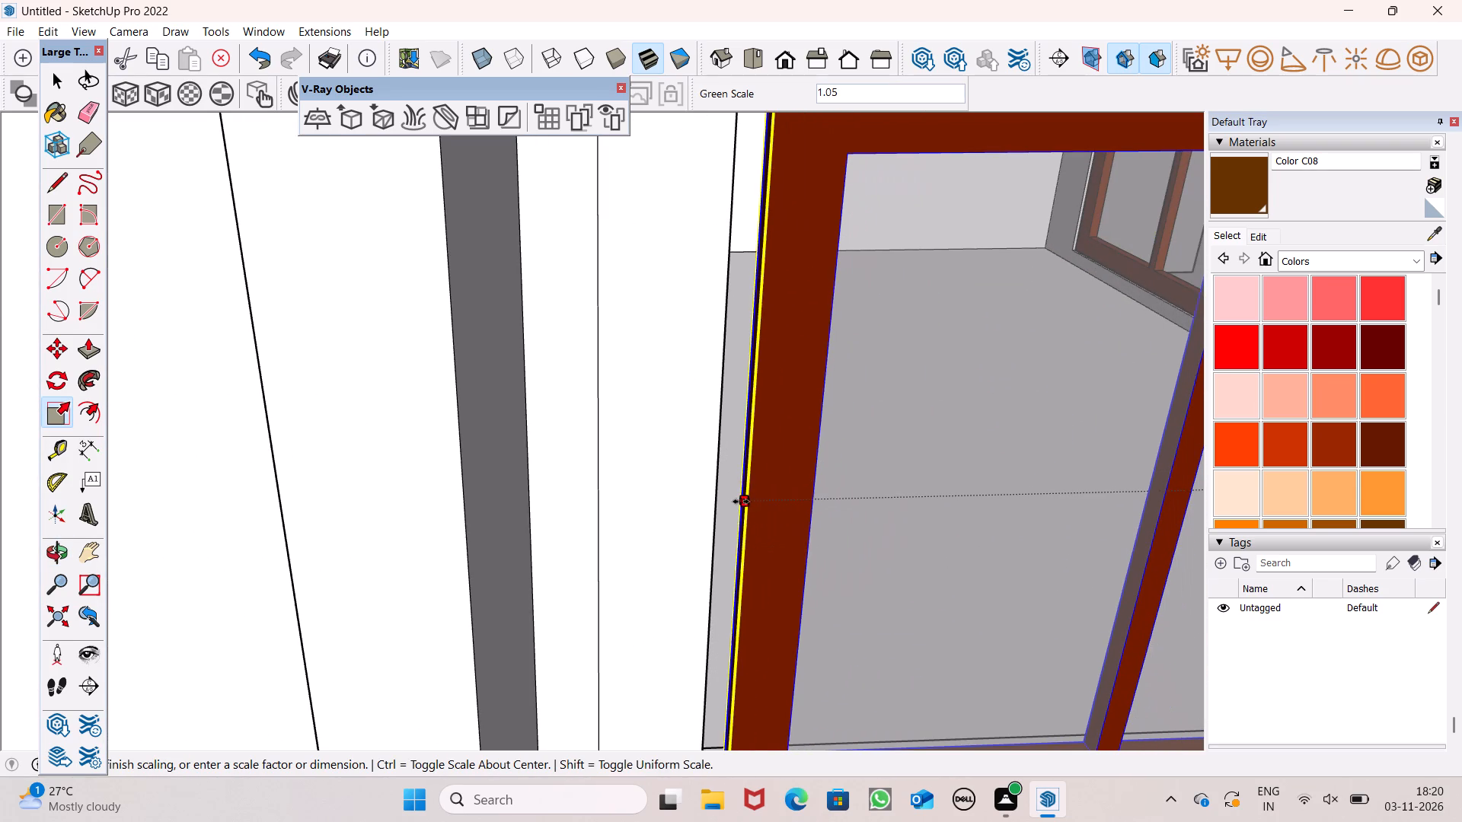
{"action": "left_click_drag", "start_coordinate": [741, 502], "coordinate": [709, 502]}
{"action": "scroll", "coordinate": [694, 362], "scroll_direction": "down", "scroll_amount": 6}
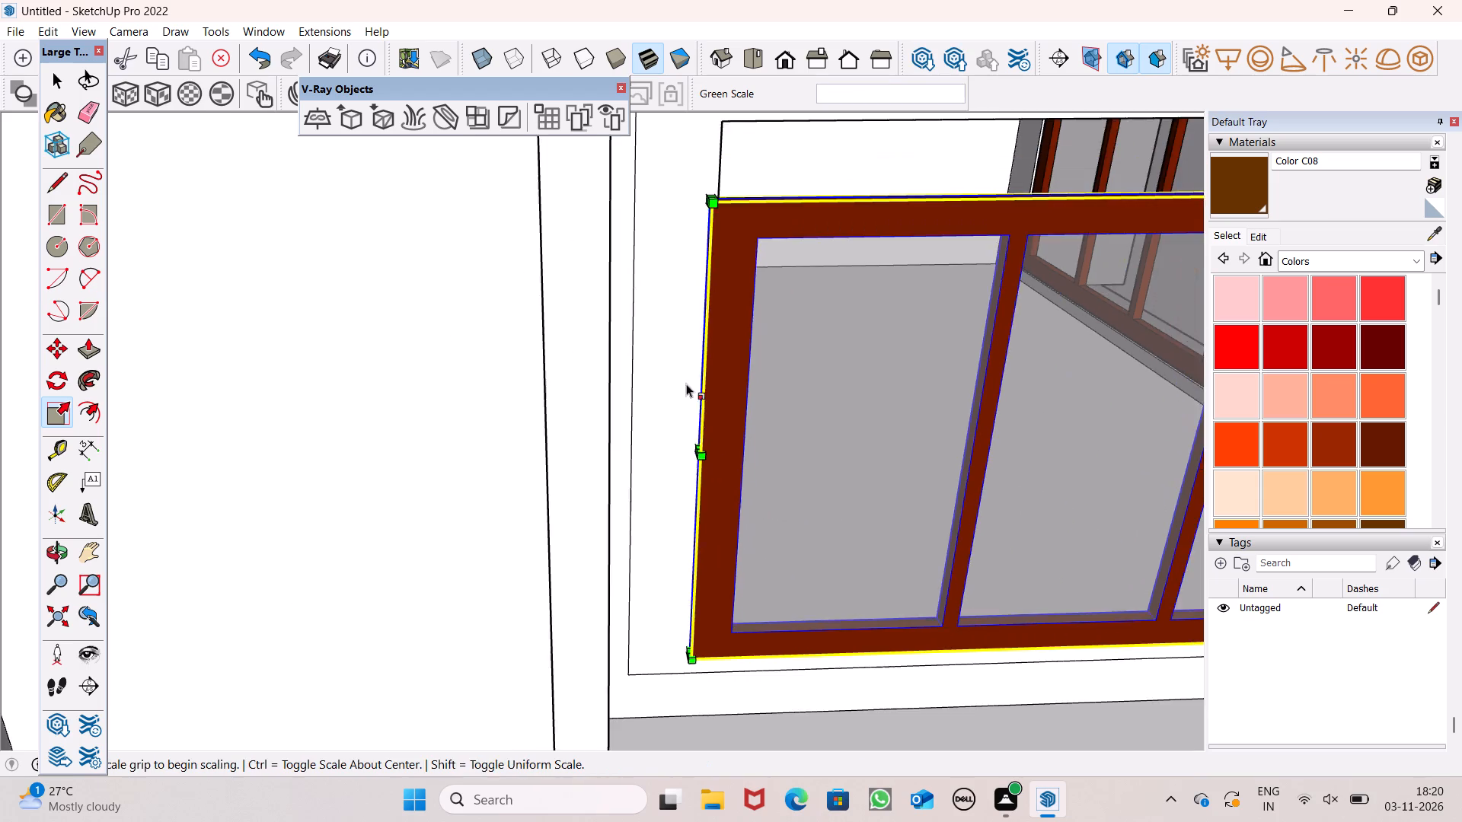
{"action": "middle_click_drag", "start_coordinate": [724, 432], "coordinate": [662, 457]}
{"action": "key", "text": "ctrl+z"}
Stretch the frame along the green axis until its inner side meets the opening's inner side edge exactly.
{"action": "scroll", "coordinate": [803, 414], "scroll_direction": "up", "scroll_amount": 5}
{"action": "left_click_drag", "start_coordinate": [742, 479], "coordinate": [621, 482]}
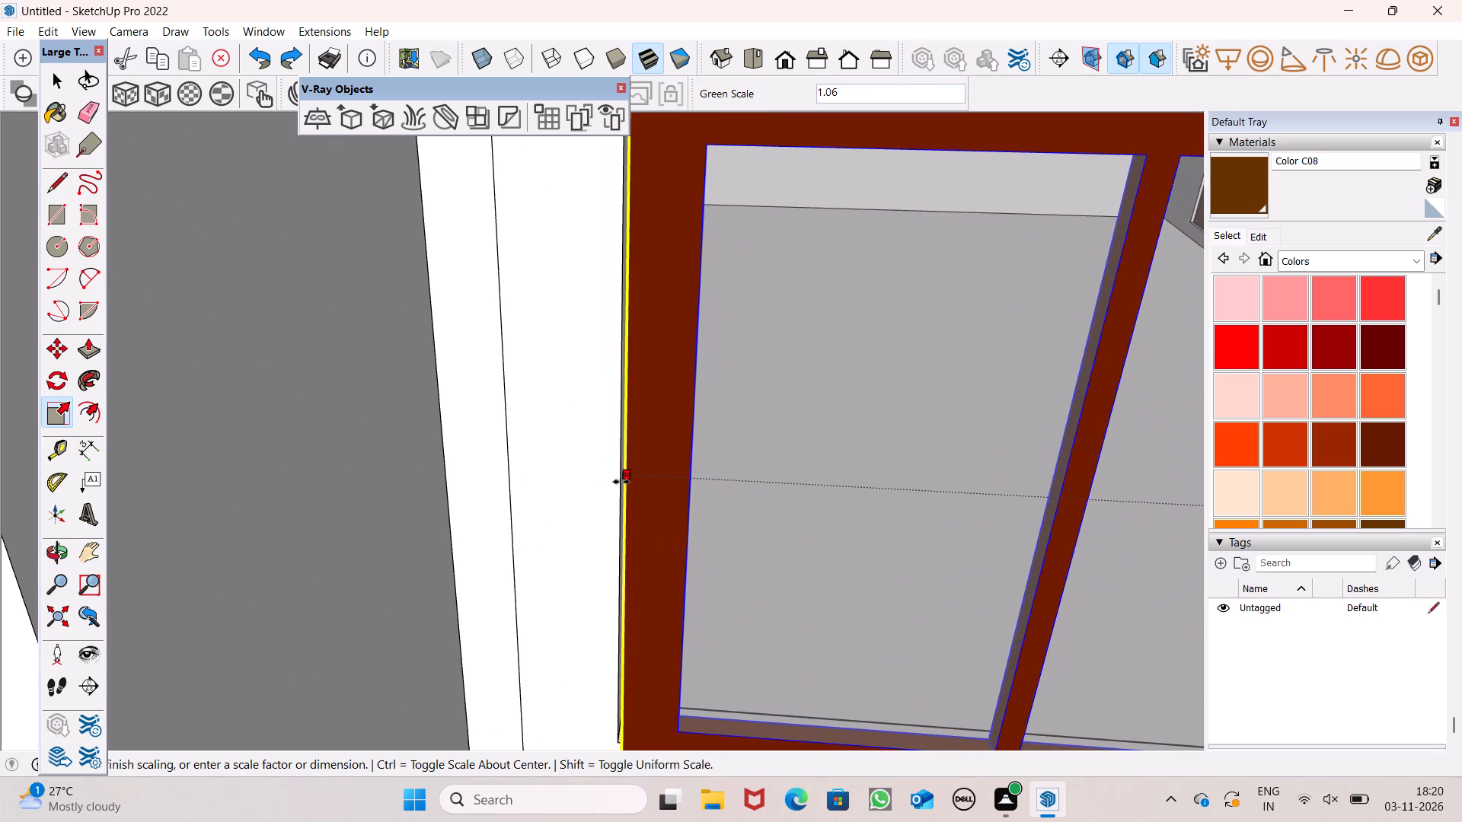
{"action": "left_click_drag", "start_coordinate": [621, 482], "coordinate": [620, 479]}
{"action": "scroll", "coordinate": [634, 349], "scroll_direction": "down", "scroll_amount": 5}
{"action": "scroll", "coordinate": [629, 350], "scroll_direction": "up", "scroll_amount": 1}
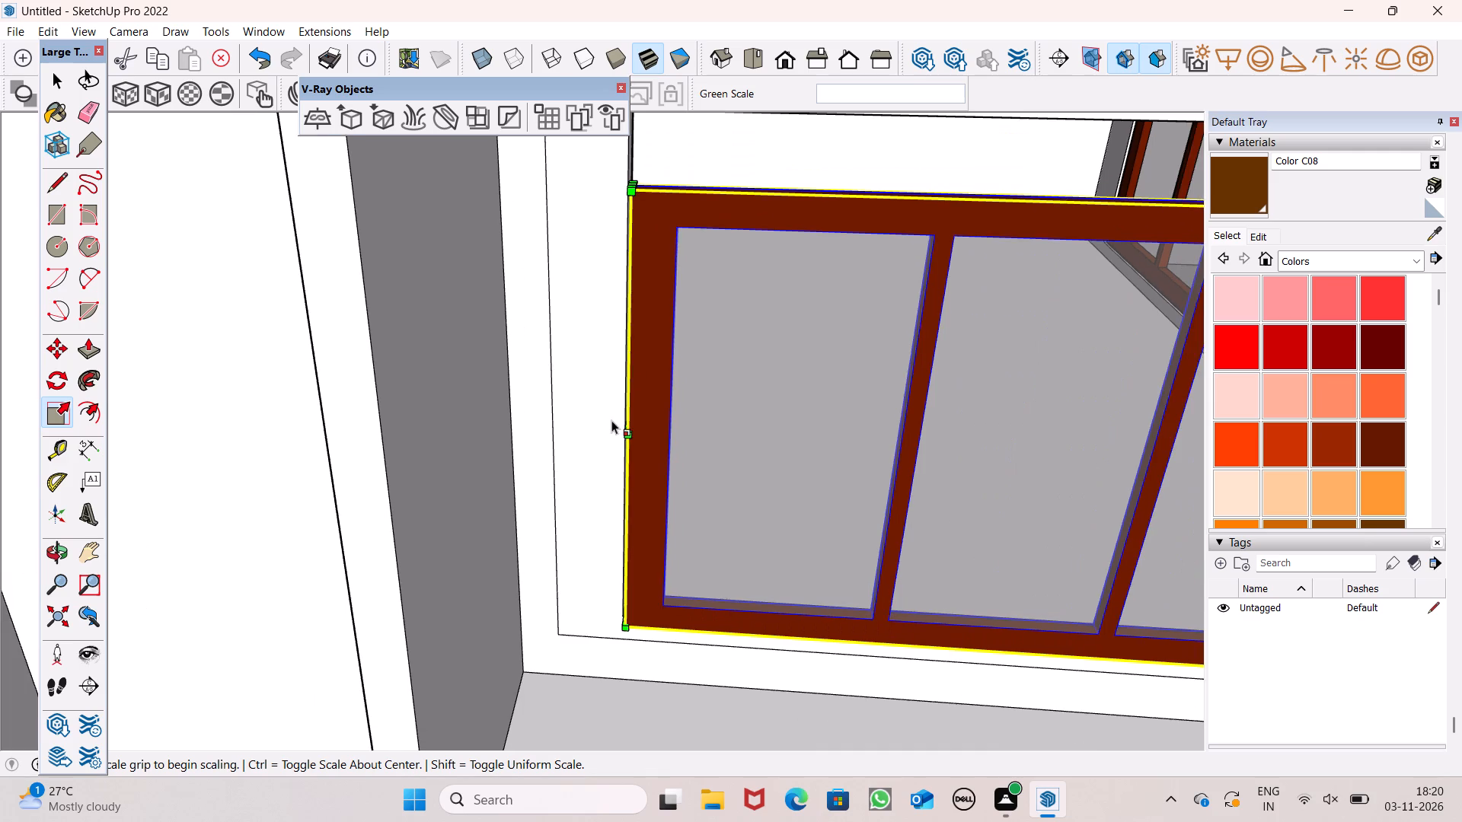
{"action": "scroll", "coordinate": [611, 428], "scroll_direction": "up", "scroll_amount": 14}
{"action": "middle_click_drag", "start_coordinate": [672, 477], "coordinate": [711, 494]}
{"action": "left_click_drag", "start_coordinate": [635, 429], "coordinate": [618, 425]}
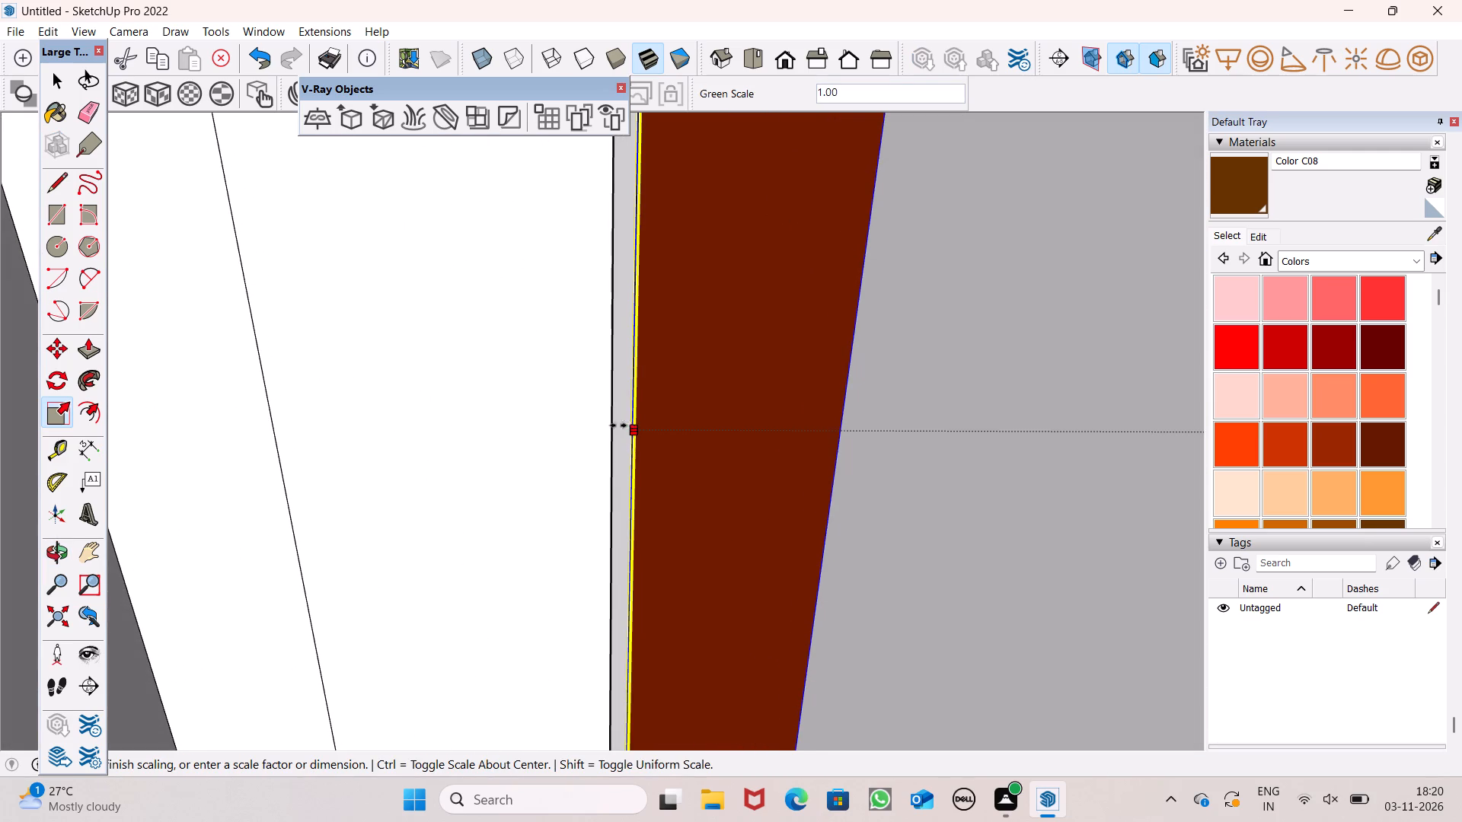
{"action": "left_click_drag", "start_coordinate": [618, 425], "coordinate": [614, 428]}
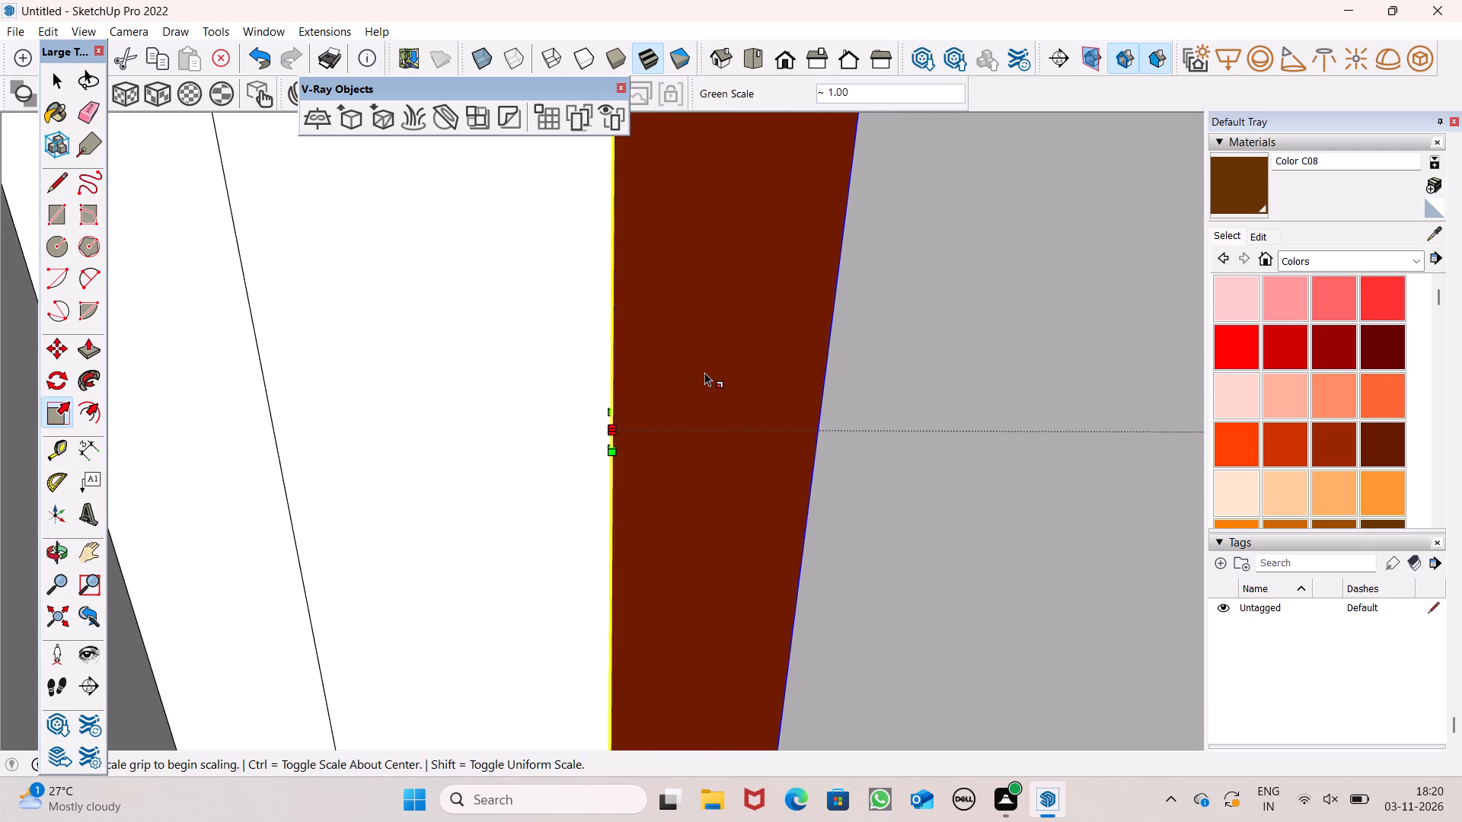
{"action": "scroll", "coordinate": [704, 372], "scroll_direction": "down", "scroll_amount": 17}
{"action": "key", "text": "space"}
{"action": "scroll", "coordinate": [606, 424], "scroll_direction": "down", "scroll_amount": 15}
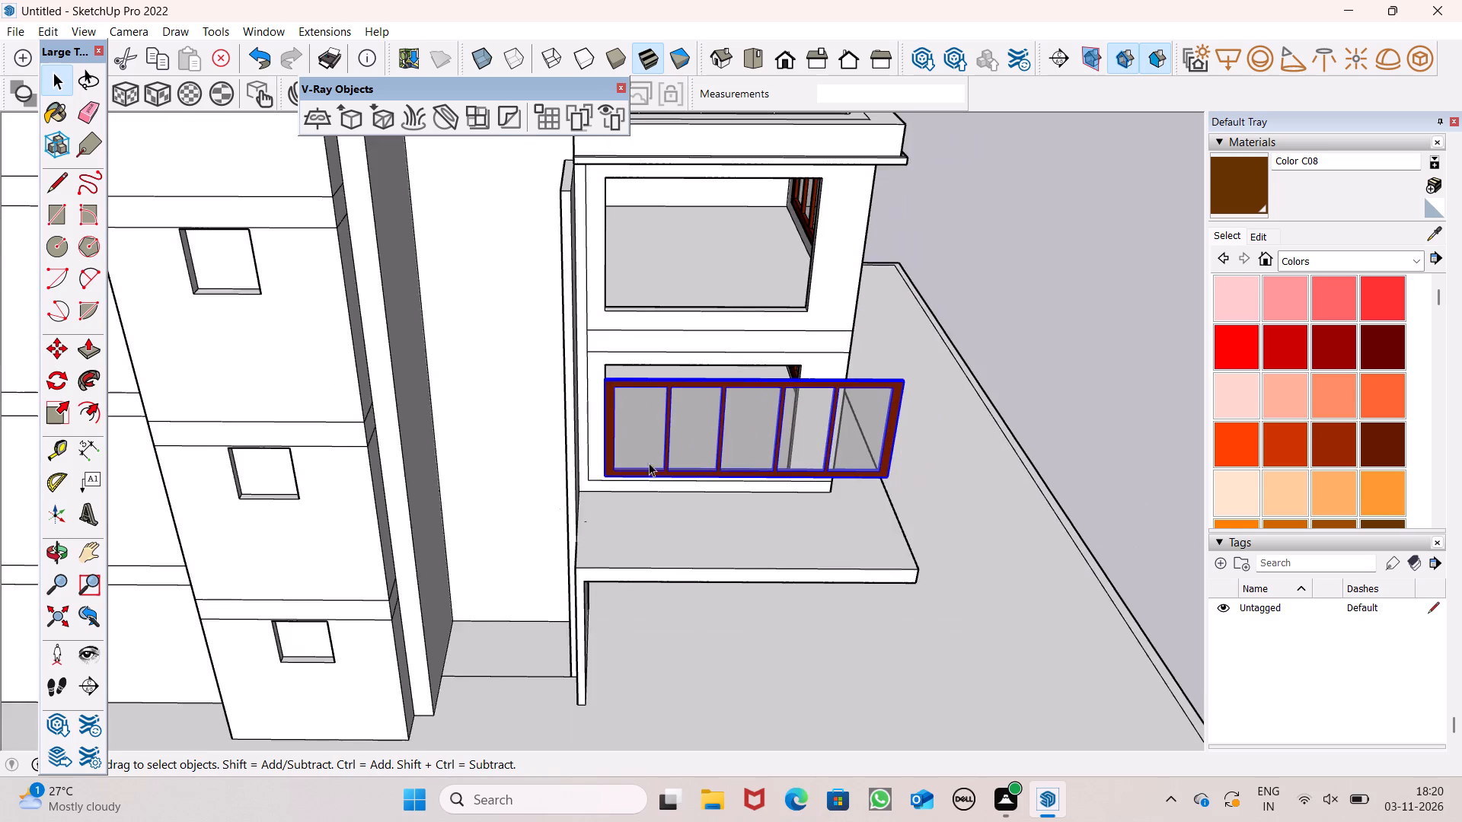
Shrink the frame along the green axis to about 0.65 so its outer side meets the opening's outer edge.
{"action": "middle_click_drag", "start_coordinate": [956, 406], "coordinate": [911, 389]}
{"action": "scroll", "coordinate": [956, 406], "scroll_direction": "up", "scroll_amount": 1}
{"action": "middle_click_drag", "start_coordinate": [886, 441], "coordinate": [558, 416]}
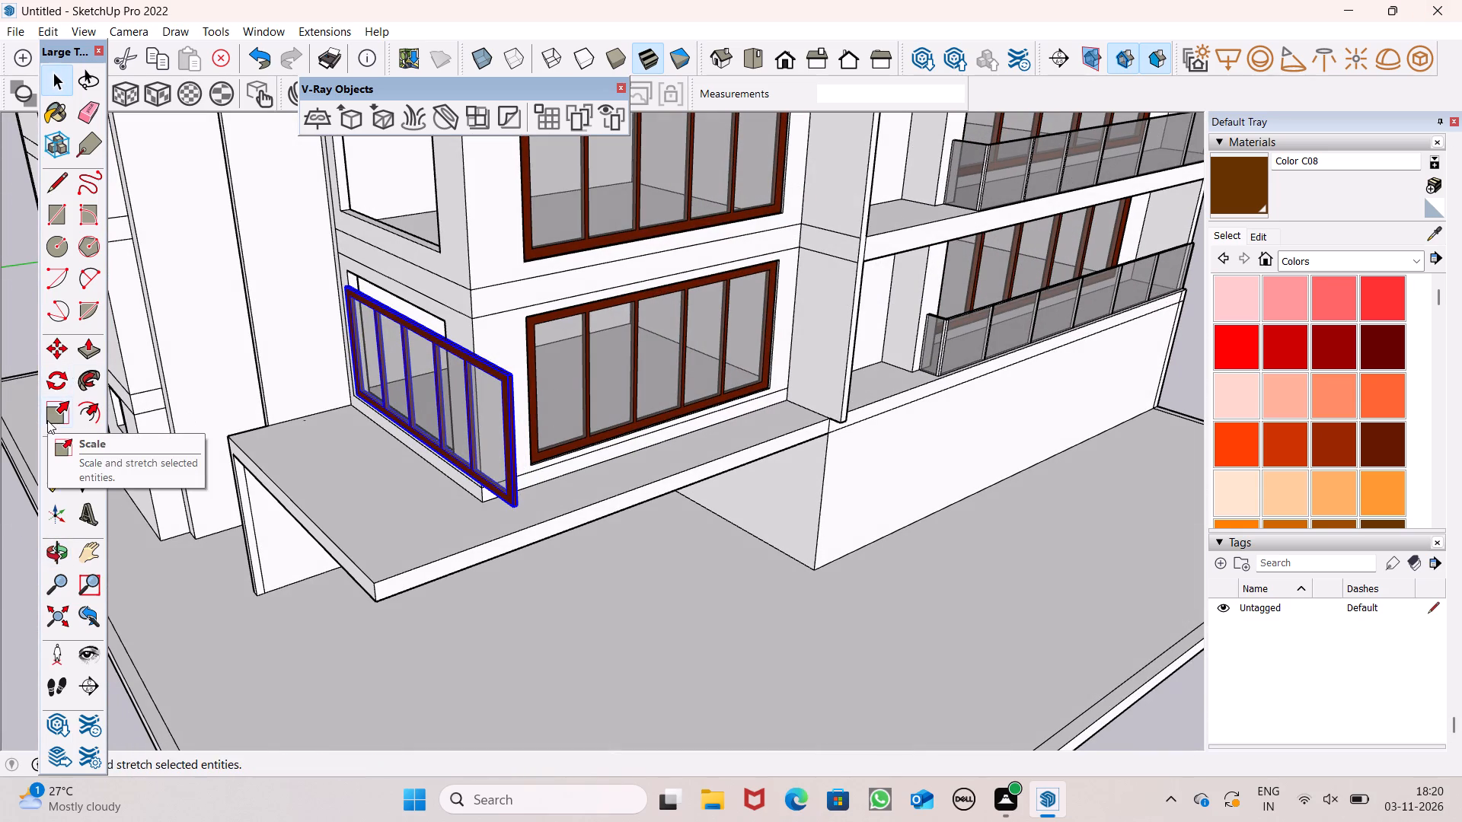
{"action": "left_click_drag", "start_coordinate": [54, 415], "coordinate": [67, 415]}
{"action": "middle_click_drag", "start_coordinate": [180, 423], "coordinate": [312, 462]}
{"action": "scroll", "coordinate": [626, 486], "scroll_direction": "up", "scroll_amount": 6}
{"action": "middle_click_drag", "start_coordinate": [715, 527], "coordinate": [717, 527]}
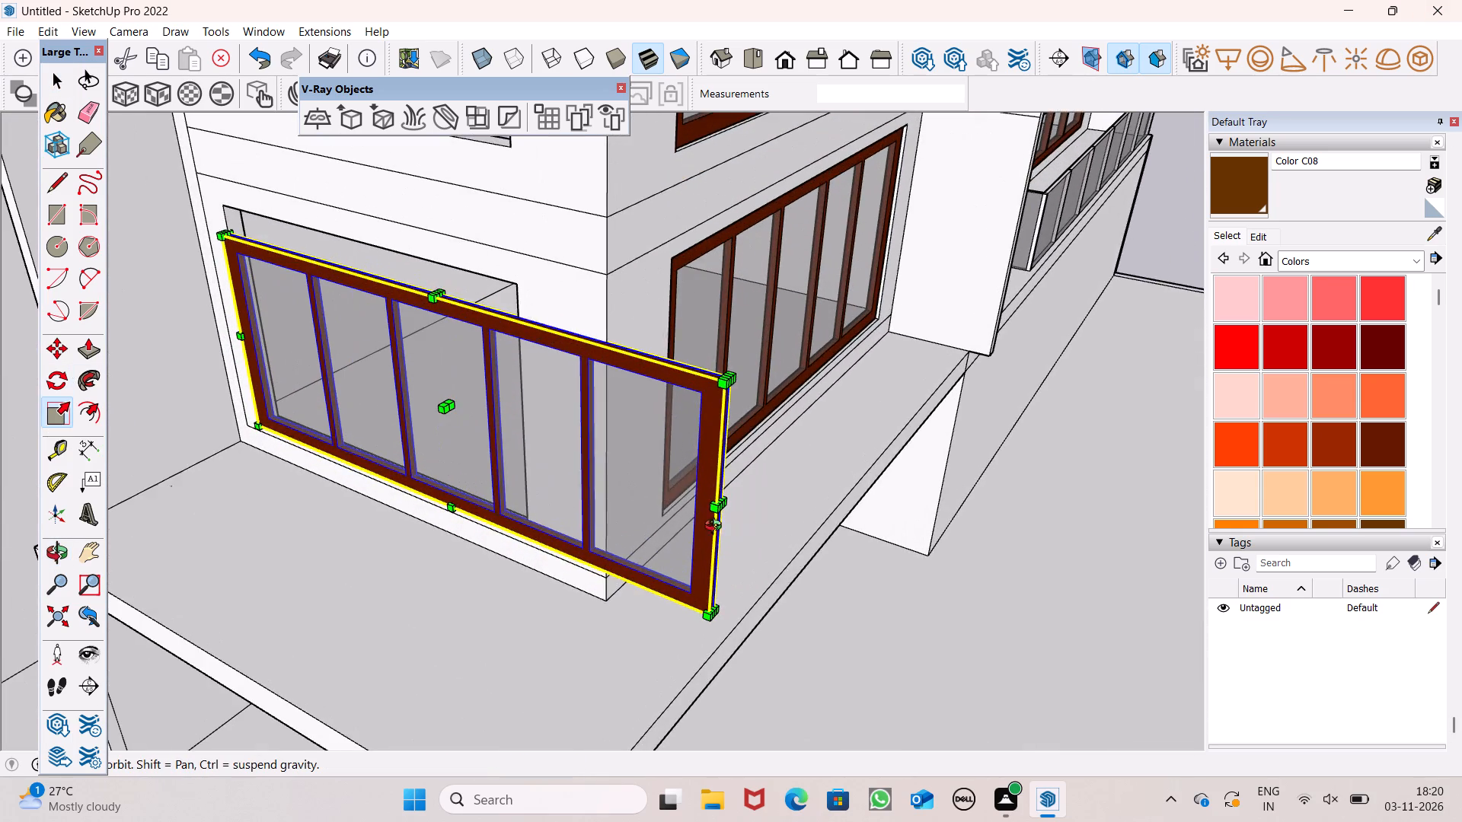
{"action": "middle_click_drag", "start_coordinate": [717, 527], "coordinate": [595, 545]}
{"action": "scroll", "coordinate": [585, 540], "scroll_direction": "up", "scroll_amount": 3}
{"action": "left_click_drag", "start_coordinate": [570, 533], "coordinate": [570, 532]}
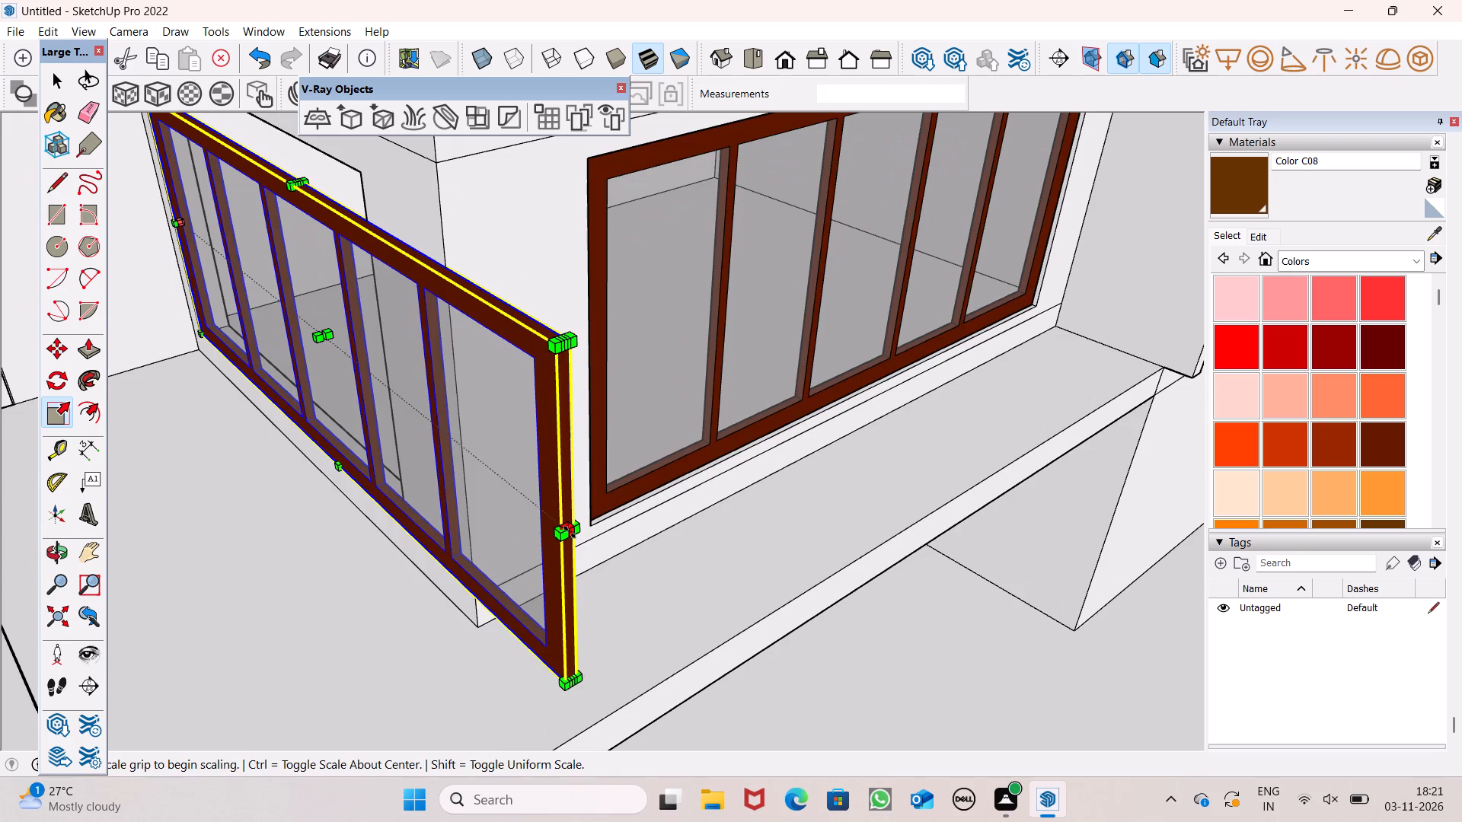
{"action": "left_click_drag", "start_coordinate": [570, 532], "coordinate": [384, 358]}
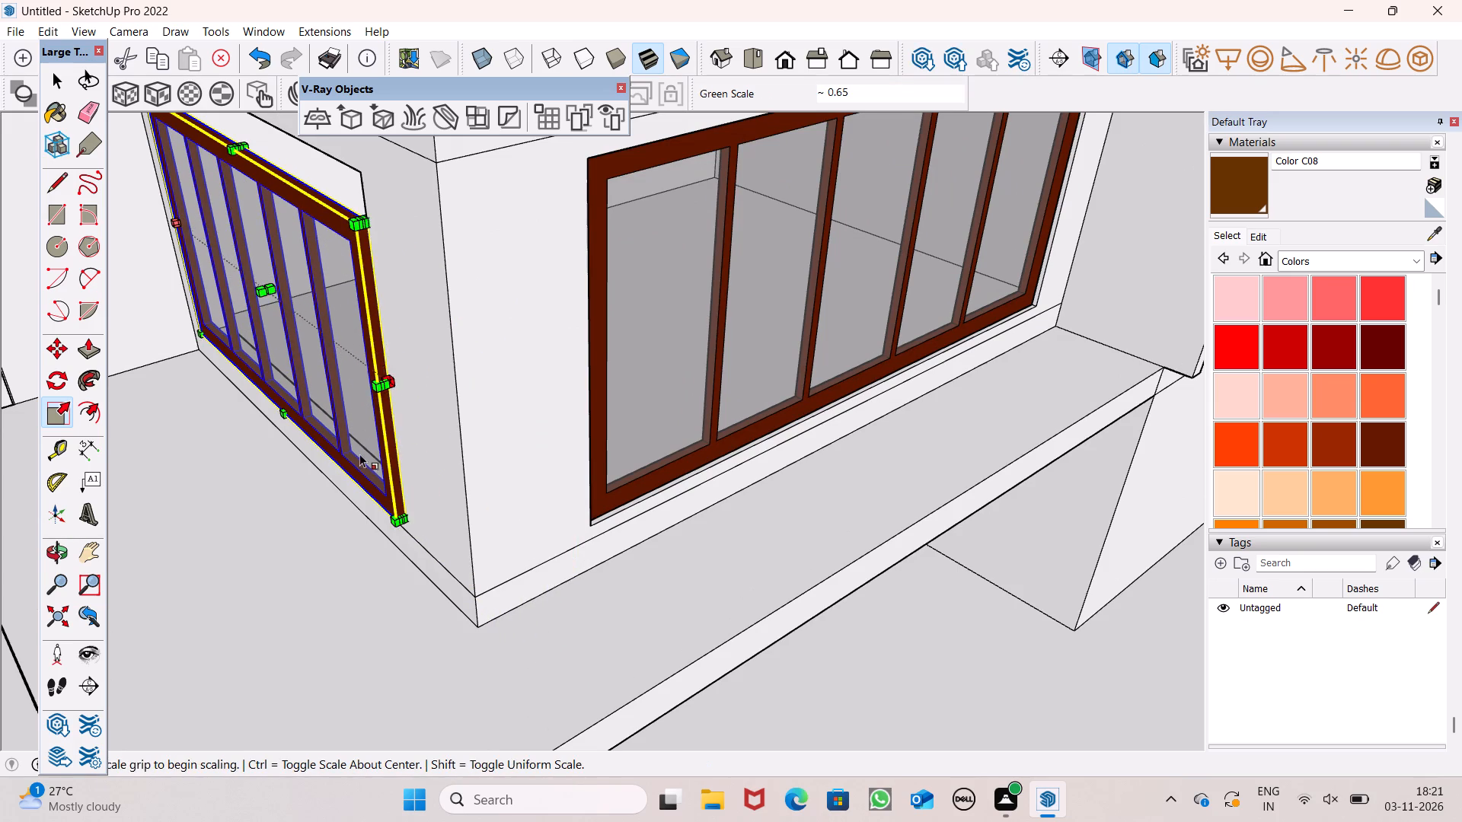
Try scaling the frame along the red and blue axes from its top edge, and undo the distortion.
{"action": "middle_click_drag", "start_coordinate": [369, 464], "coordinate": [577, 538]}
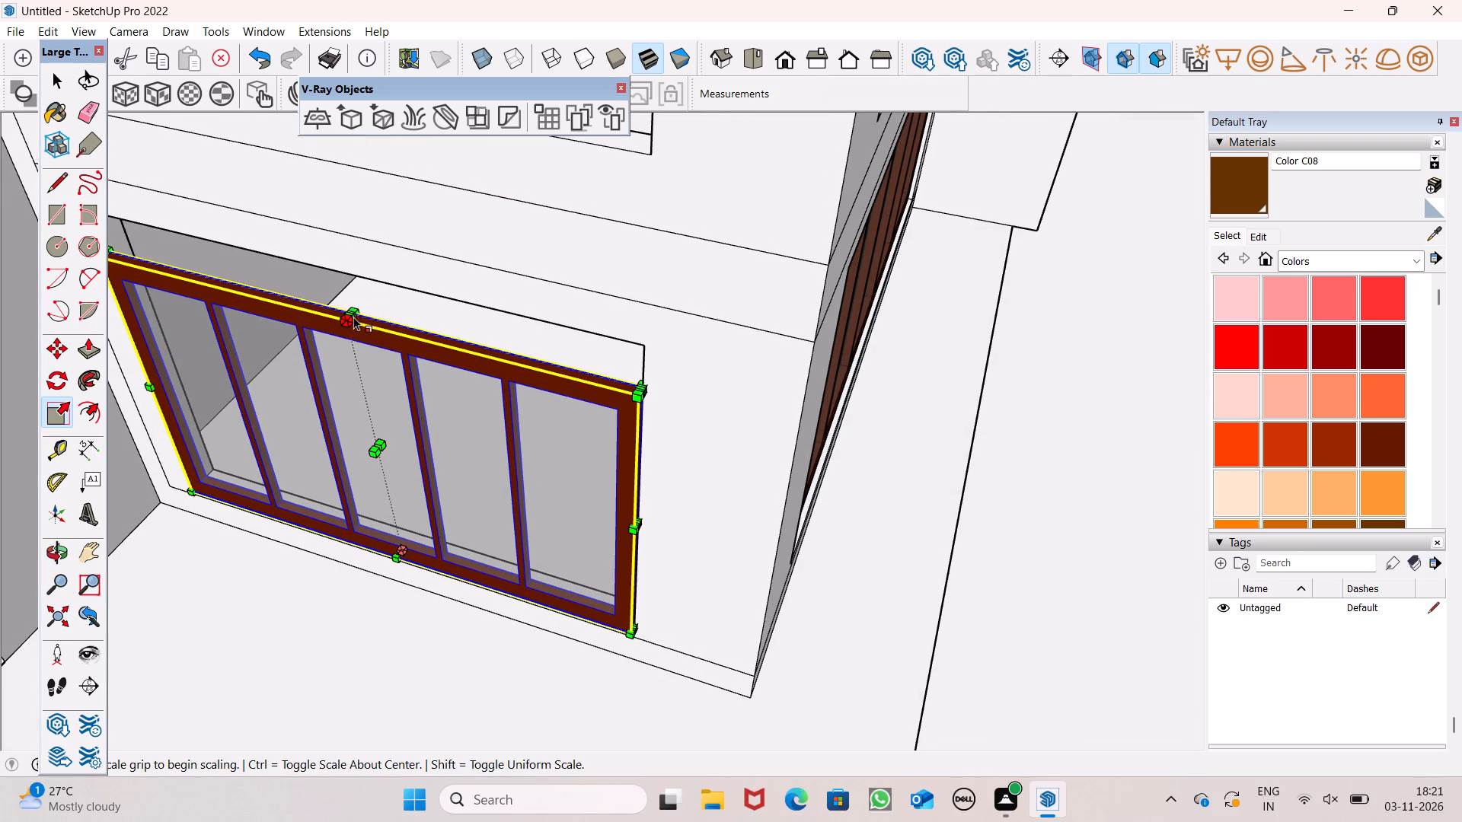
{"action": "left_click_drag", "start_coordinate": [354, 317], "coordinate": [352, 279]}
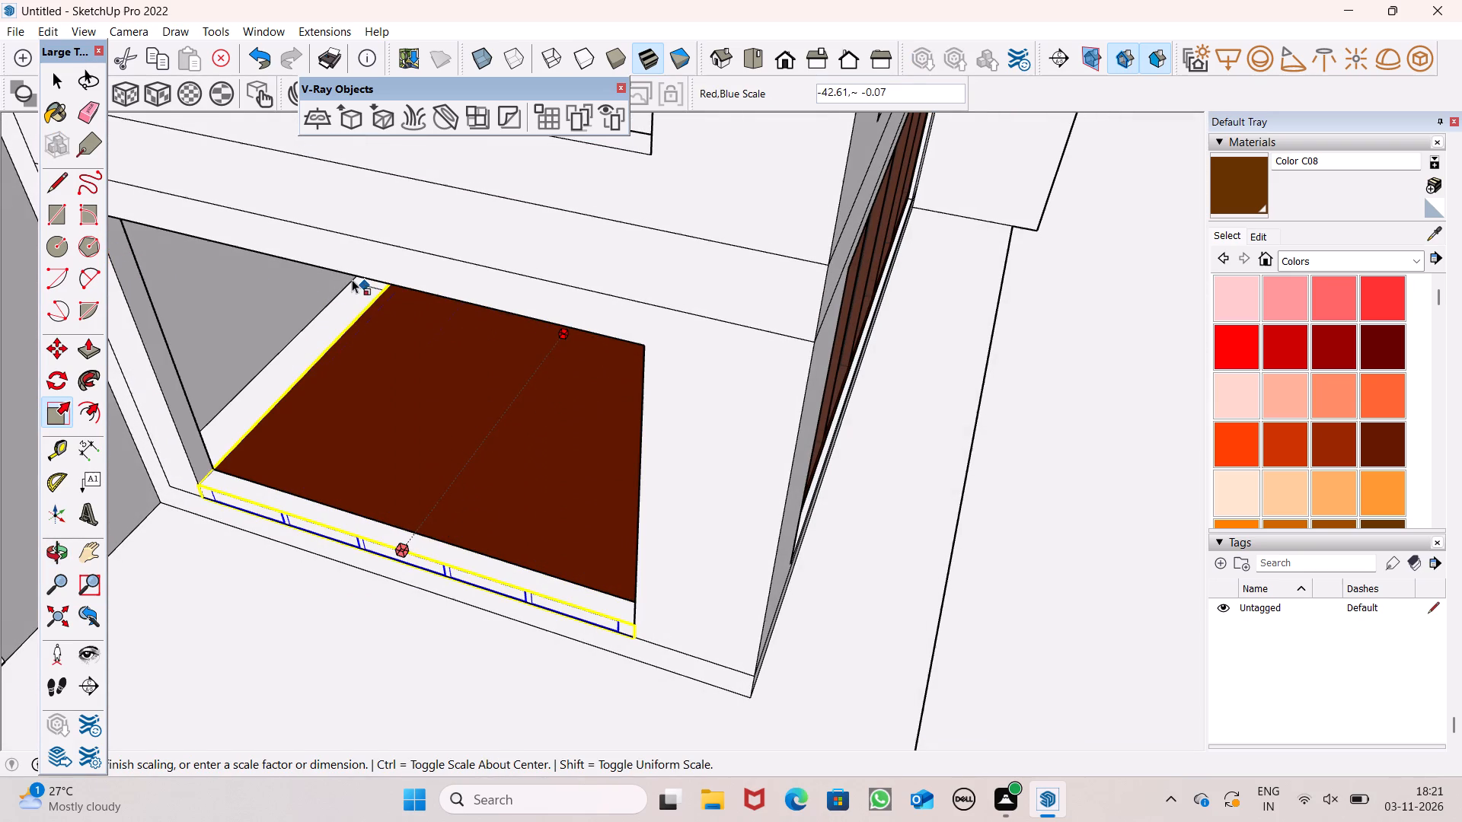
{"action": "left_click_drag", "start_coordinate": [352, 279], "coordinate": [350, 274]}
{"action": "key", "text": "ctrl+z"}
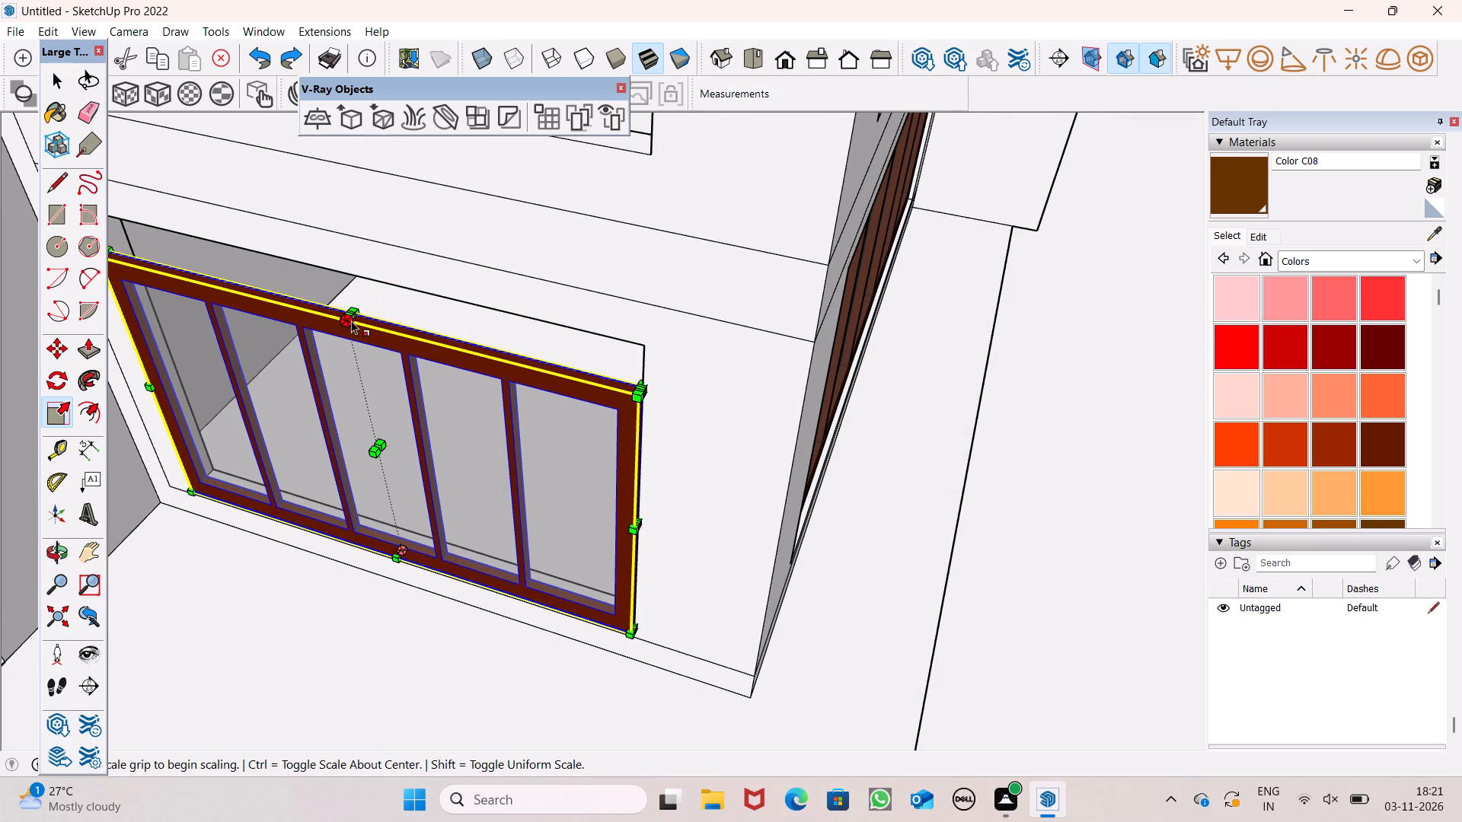
Stretch the side frame along the blue axis to about 1.13 so its top meets the opening's top edge.
{"action": "left_click_drag", "start_coordinate": [351, 311], "coordinate": [357, 279]}
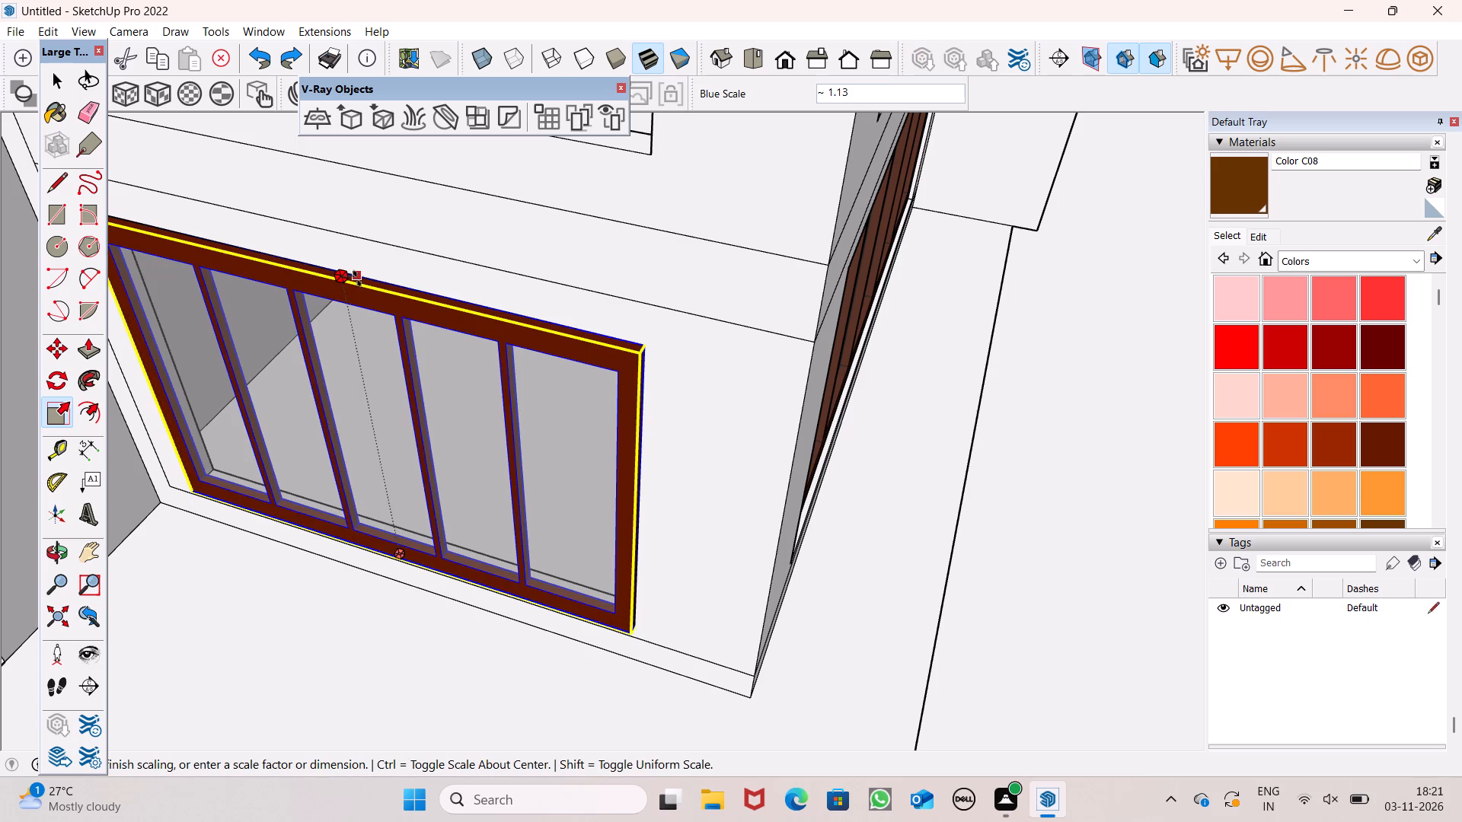
{"action": "left_click_drag", "start_coordinate": [357, 279], "coordinate": [359, 276]}
{"action": "key", "text": "space"}
Move the side frame by its lower outer corner to seat it in the opening.
{"action": "scroll", "coordinate": [454, 256], "scroll_direction": "down", "scroll_amount": 5}
{"action": "middle_click_drag", "start_coordinate": [500, 342], "coordinate": [670, 240]}
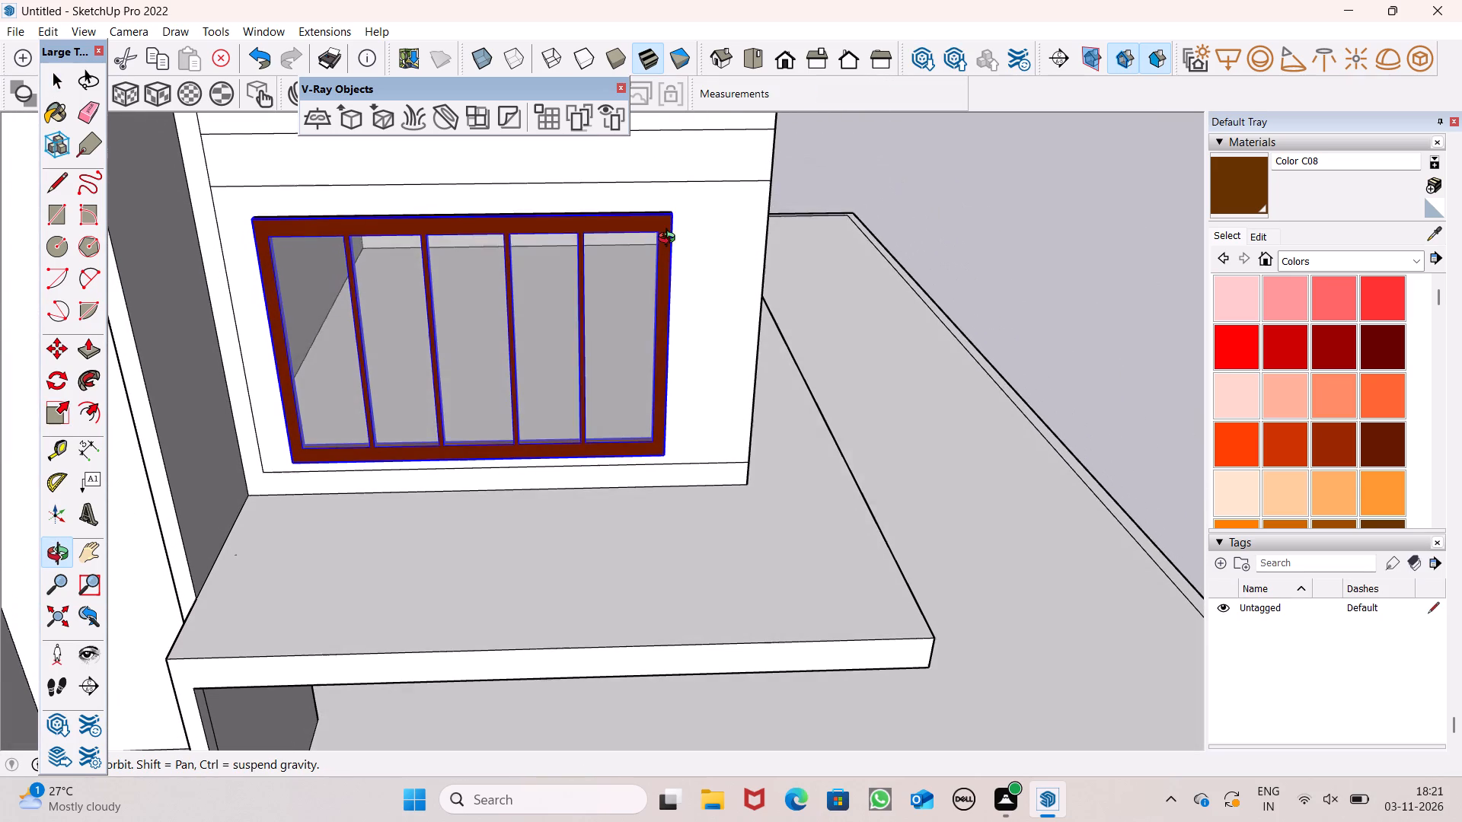
{"action": "middle_click_drag", "start_coordinate": [670, 240], "coordinate": [666, 235]}
{"action": "key", "text": "m"}
{"action": "key", "text": "Return"}
{"action": "scroll", "coordinate": [716, 226], "scroll_direction": "up", "scroll_amount": 6}
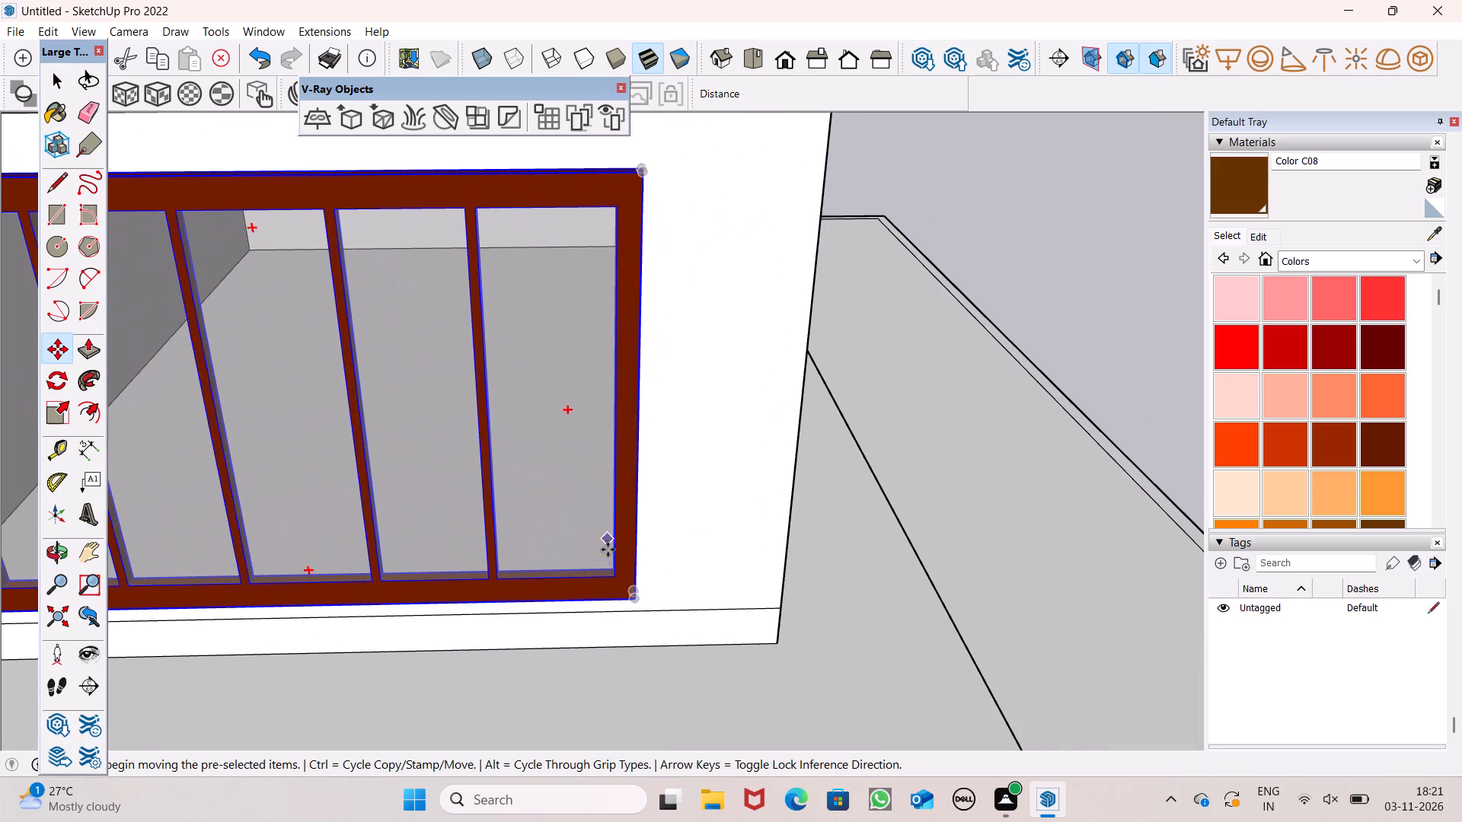
{"action": "middle_click_drag", "start_coordinate": [653, 607], "coordinate": [542, 654]}
{"action": "scroll", "coordinate": [540, 634], "scroll_direction": "up", "scroll_amount": 6}
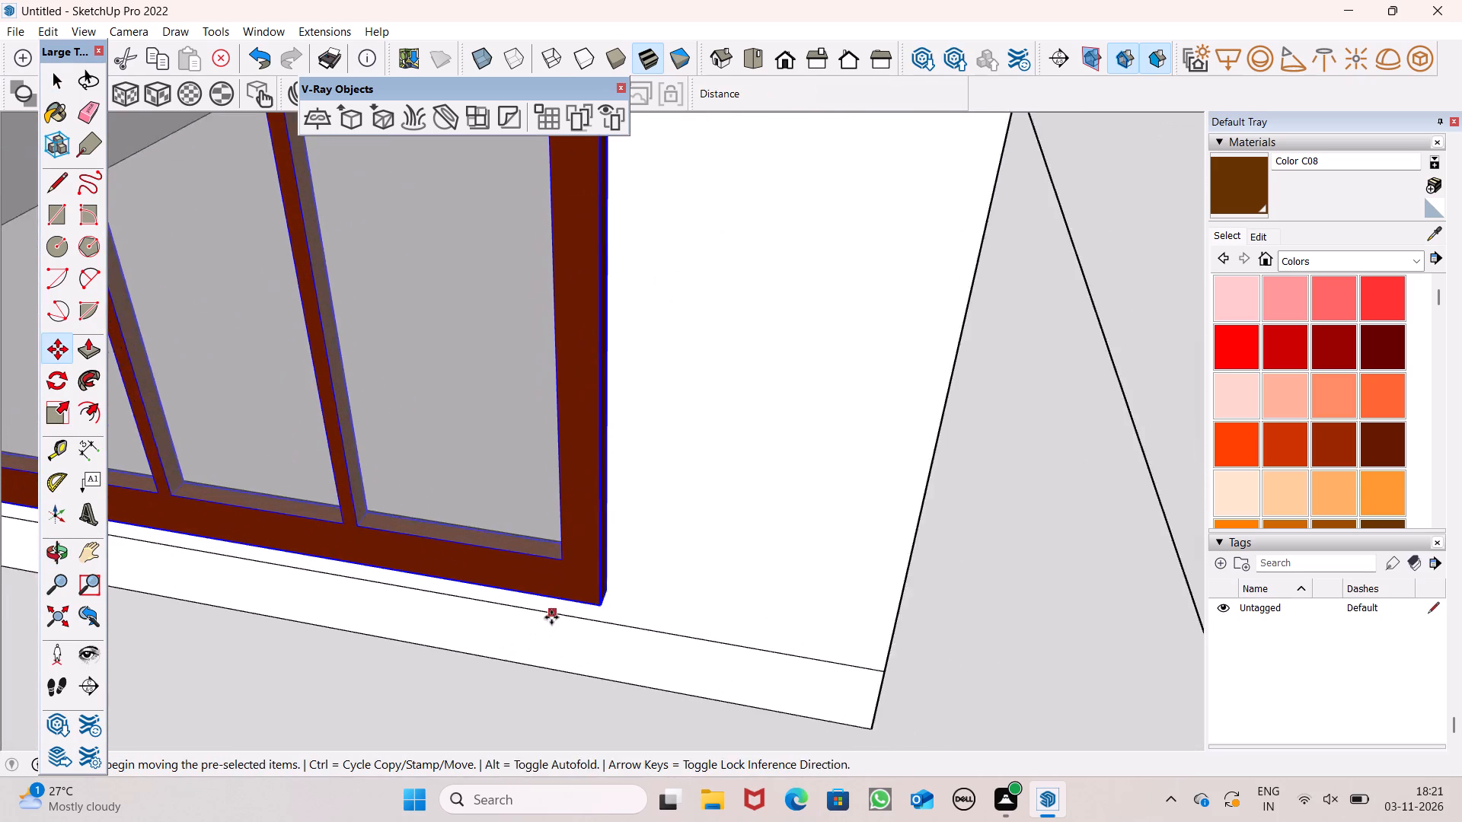
{"action": "scroll", "coordinate": [551, 617], "scroll_direction": "up", "scroll_amount": 2}
{"action": "left_click_drag", "start_coordinate": [611, 601], "coordinate": [614, 582]}
{"action": "scroll", "coordinate": [655, 403], "scroll_direction": "down", "scroll_amount": 1}
{"action": "scroll", "coordinate": [655, 403], "scroll_direction": "up", "scroll_amount": 1}
{"action": "scroll", "coordinate": [655, 403], "scroll_direction": "down", "scroll_amount": 12}
{"action": "key", "text": "space"}
Copy the side frame 11' 3 15/16" straight up into the side opening on the floor above.
{"action": "scroll", "coordinate": [749, 359], "scroll_direction": "down", "scroll_amount": 6}
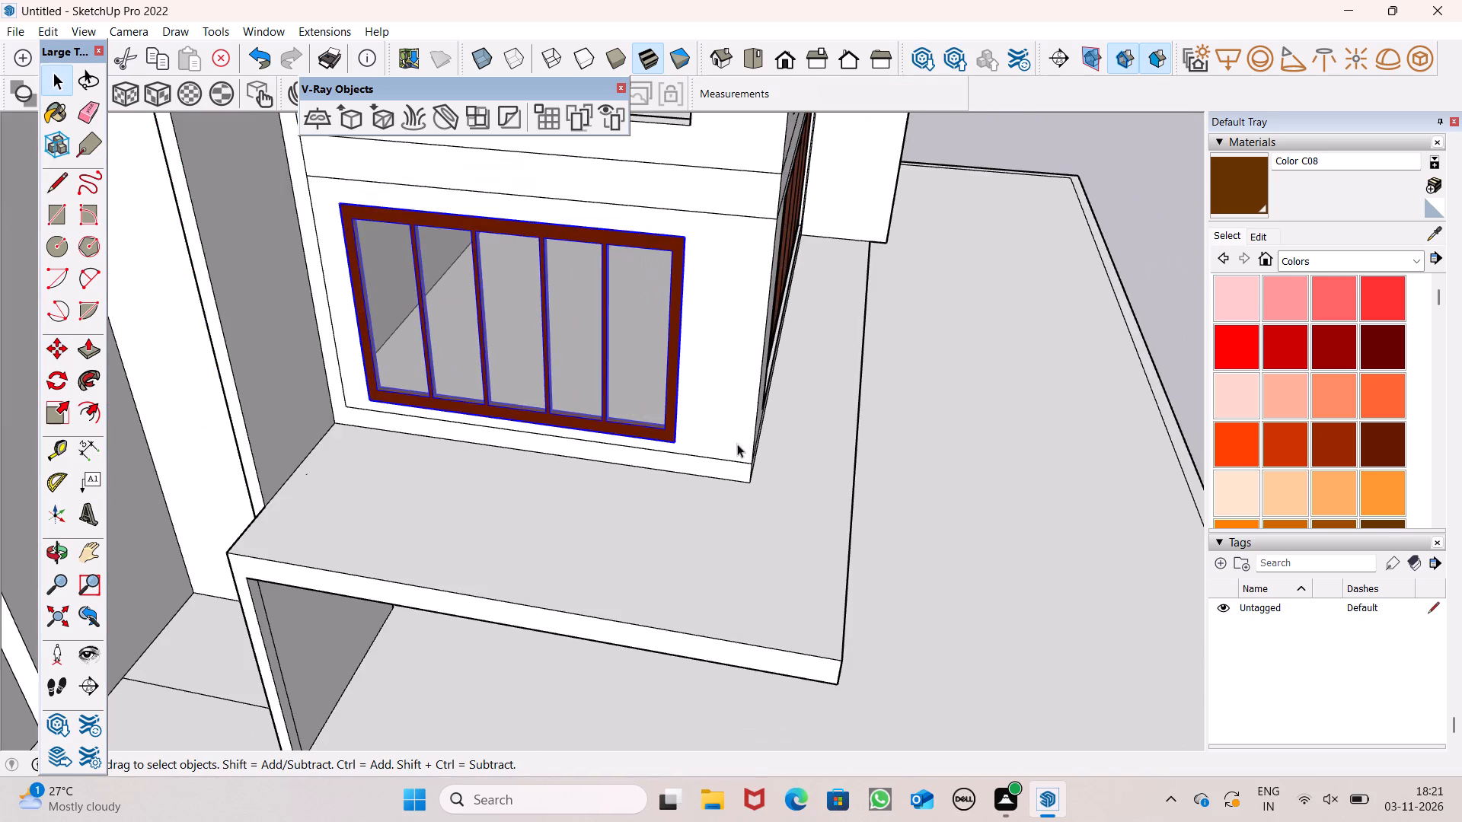
{"action": "scroll", "coordinate": [704, 515], "scroll_direction": "down", "scroll_amount": 1}
{"action": "scroll", "coordinate": [701, 525], "scroll_direction": "up", "scroll_amount": 1}
{"action": "scroll", "coordinate": [698, 535], "scroll_direction": "down", "scroll_amount": 2}
{"action": "middle_click_drag", "start_coordinate": [703, 534], "coordinate": [763, 433]}
{"action": "scroll", "coordinate": [608, 464], "scroll_direction": "down", "scroll_amount": 12}
{"action": "scroll", "coordinate": [652, 338], "scroll_direction": "up", "scroll_amount": 5}
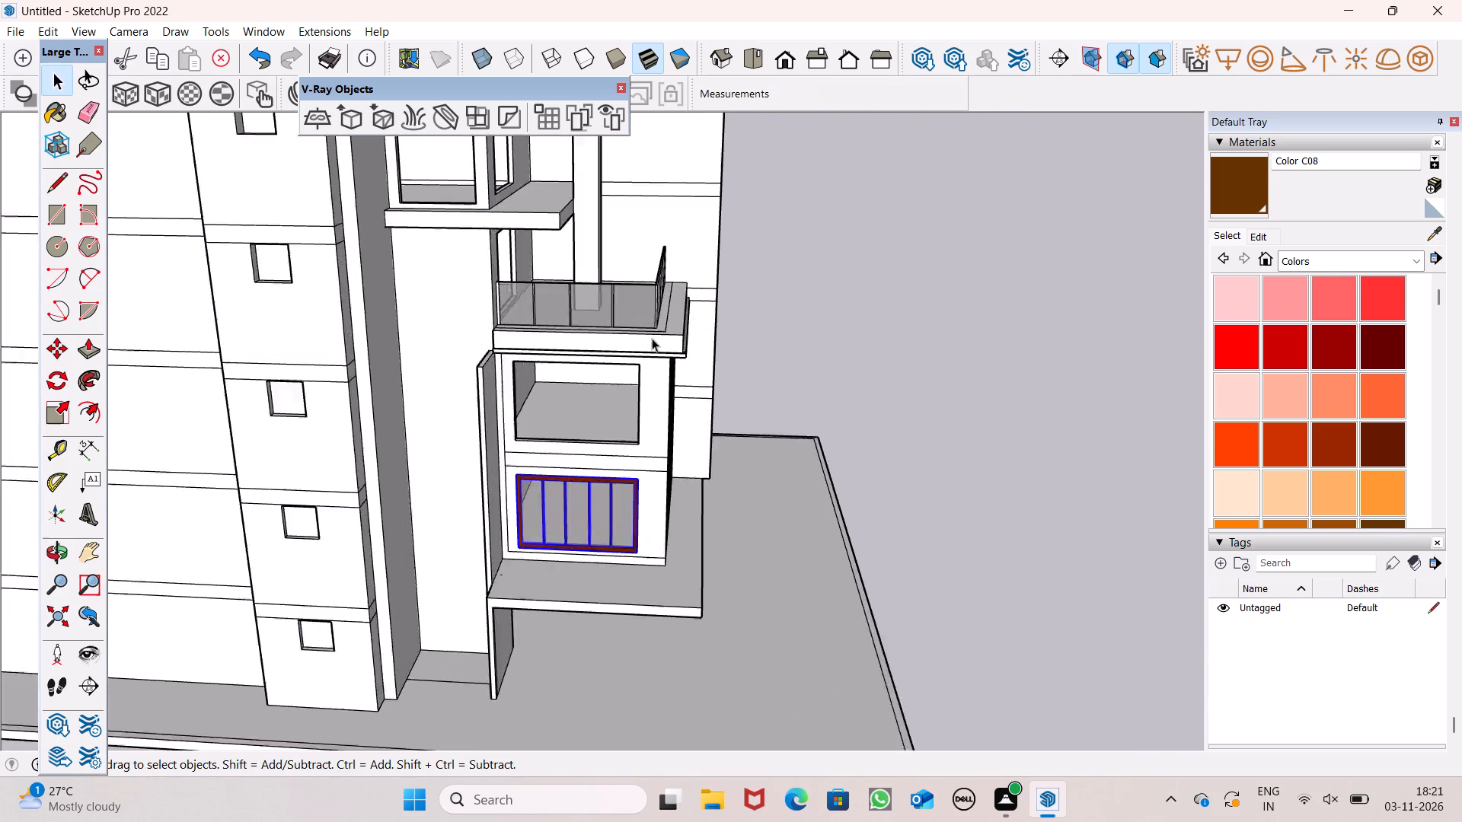
{"action": "scroll", "coordinate": [652, 338], "scroll_direction": "up", "scroll_amount": 4}
{"action": "key", "text": "m"}
{"action": "key", "text": "Return"}
{"action": "scroll", "coordinate": [596, 499], "scroll_direction": "up", "scroll_amount": 2}
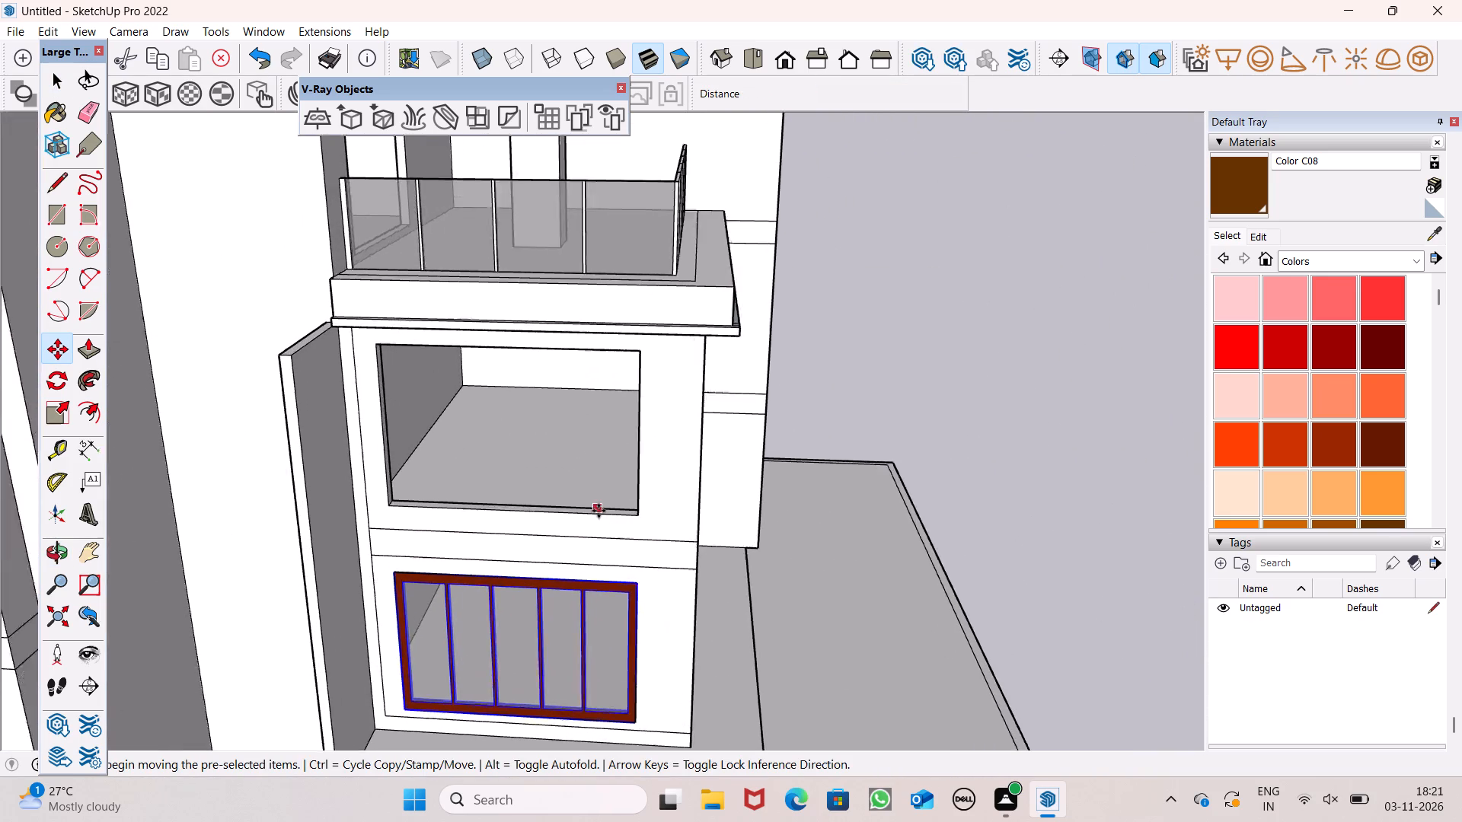
{"action": "scroll", "coordinate": [599, 511], "scroll_direction": "up", "scroll_amount": 3}
{"action": "scroll", "coordinate": [661, 429], "scroll_direction": "down", "scroll_amount": 5}
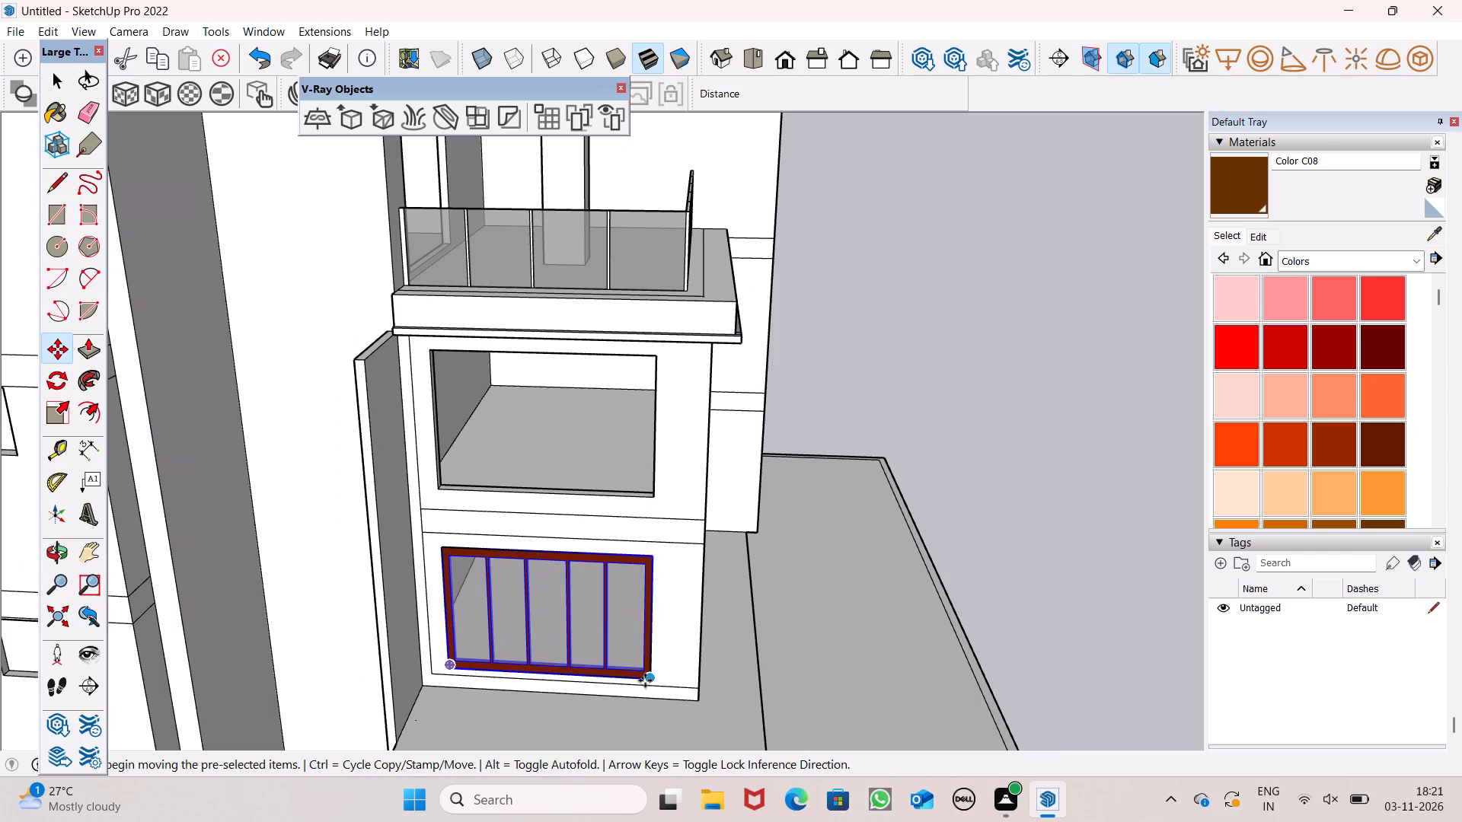
{"action": "left_click_drag", "start_coordinate": [646, 677], "coordinate": [646, 493]}
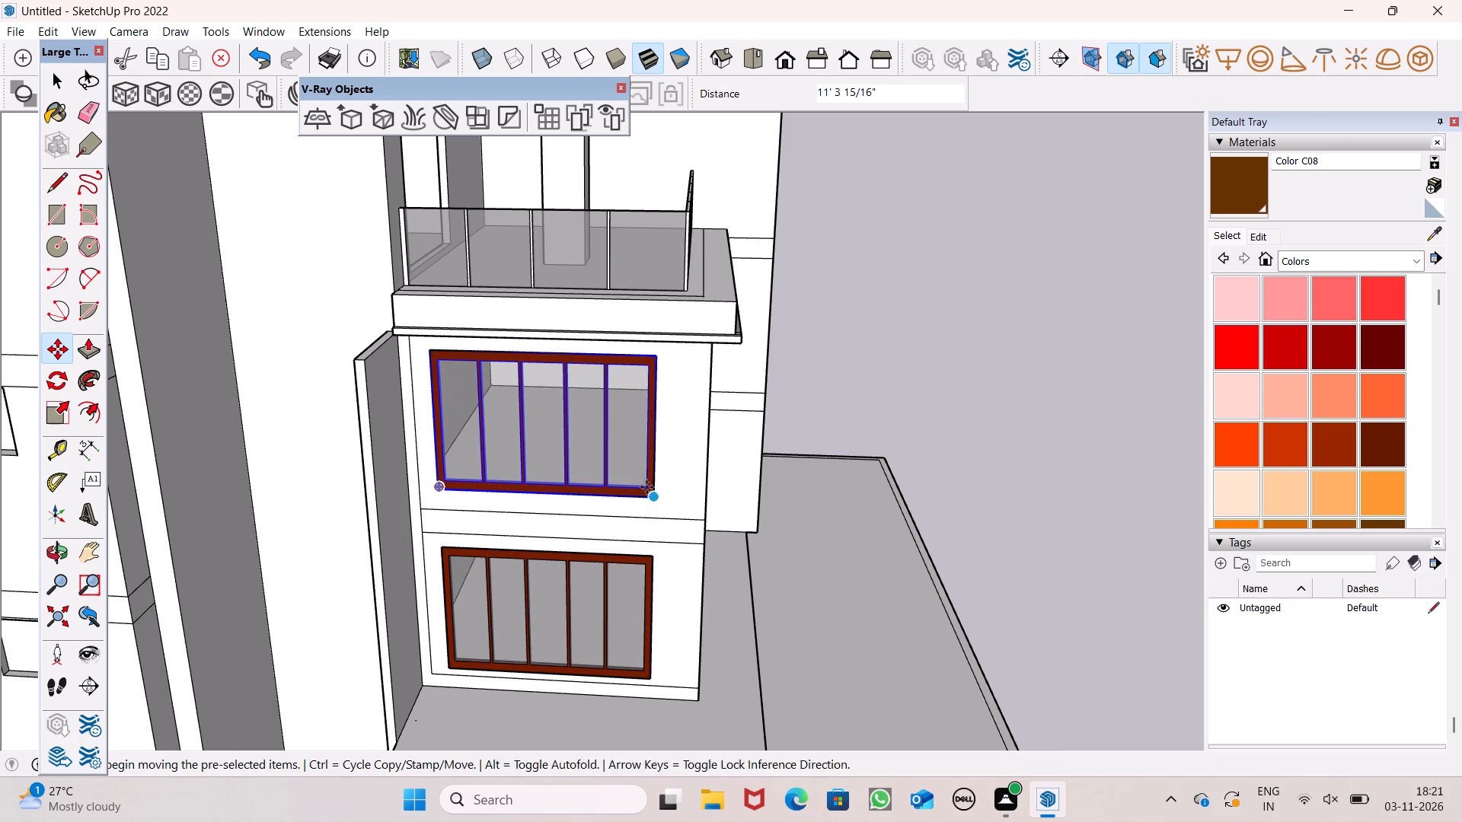
{"action": "scroll", "coordinate": [602, 389], "scroll_direction": "down", "scroll_amount": 7}
{"action": "key", "text": "space"}
Copy the upper front frame about 38' 1 1/2" up to the wide opening behind the column, below the next railed balcony.
{"action": "left_click", "coordinate": [927, 481]}
{"action": "scroll", "coordinate": [699, 368], "scroll_direction": "down", "scroll_amount": 5}
{"action": "middle_click_drag", "start_coordinate": [689, 381], "coordinate": [427, 348]}
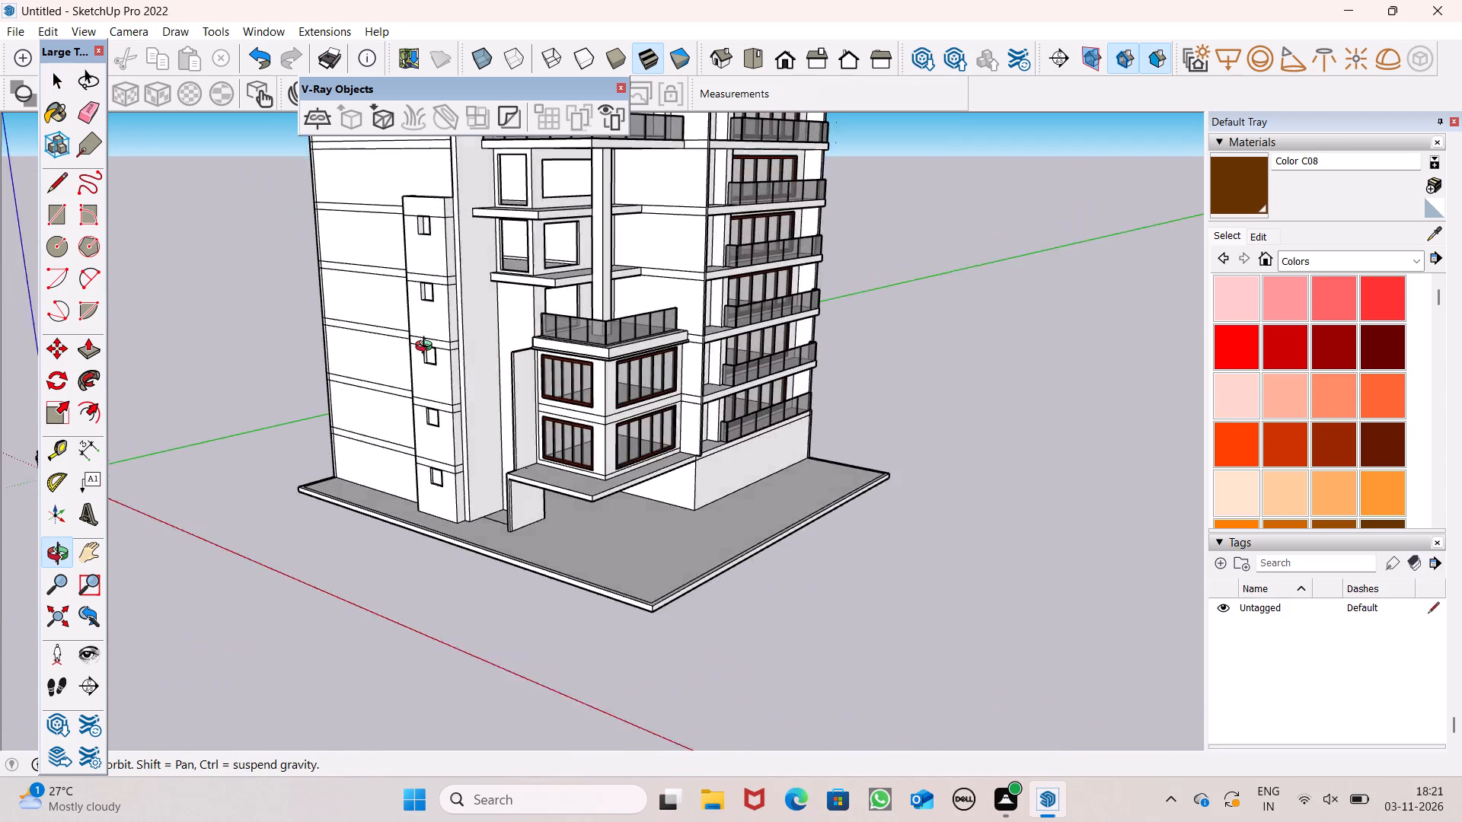
{"action": "middle_click_drag", "start_coordinate": [427, 348], "coordinate": [85, 395]}
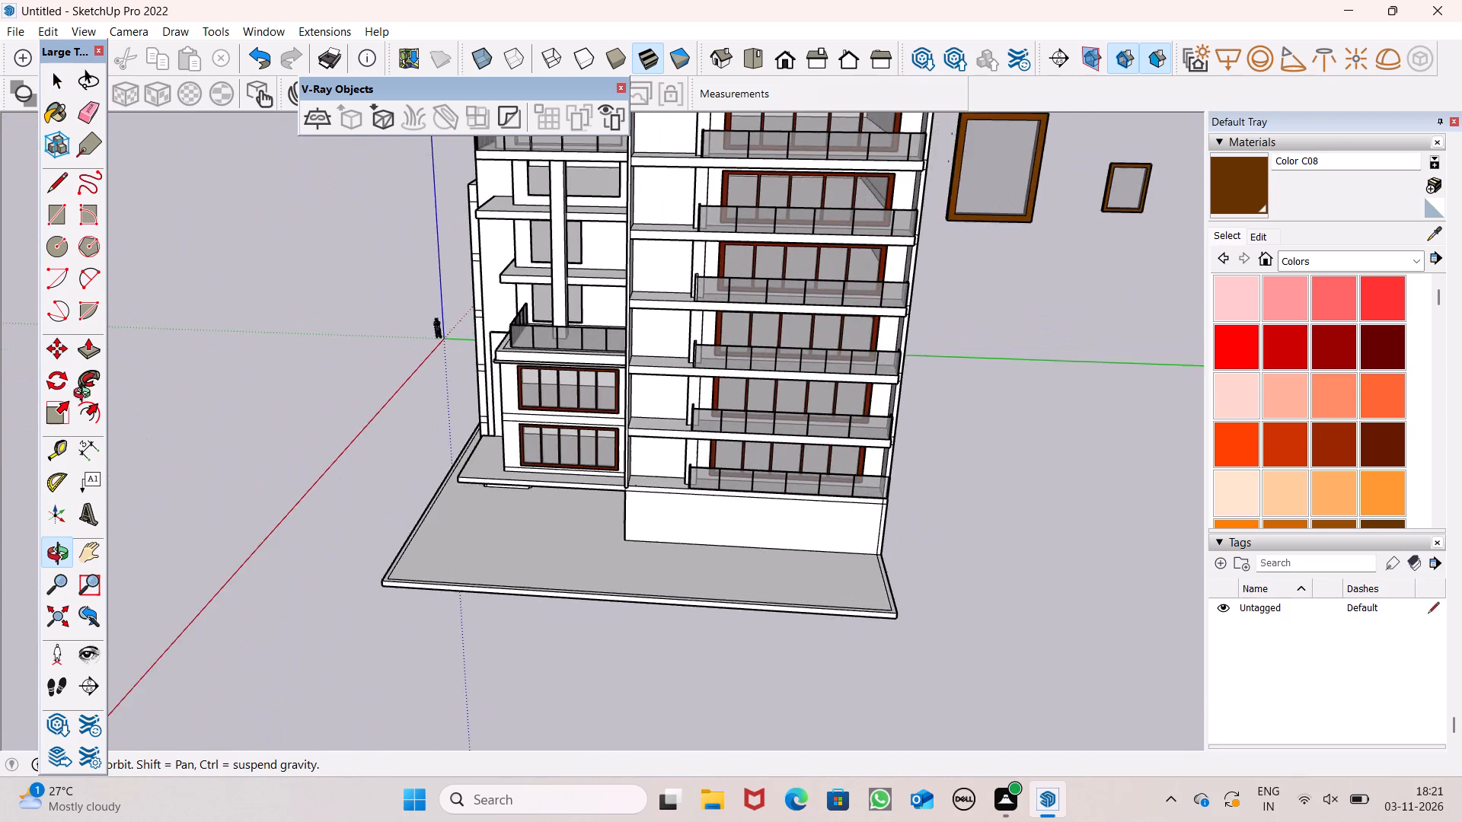
{"action": "middle_click_drag", "start_coordinate": [85, 395], "coordinate": [181, 318]}
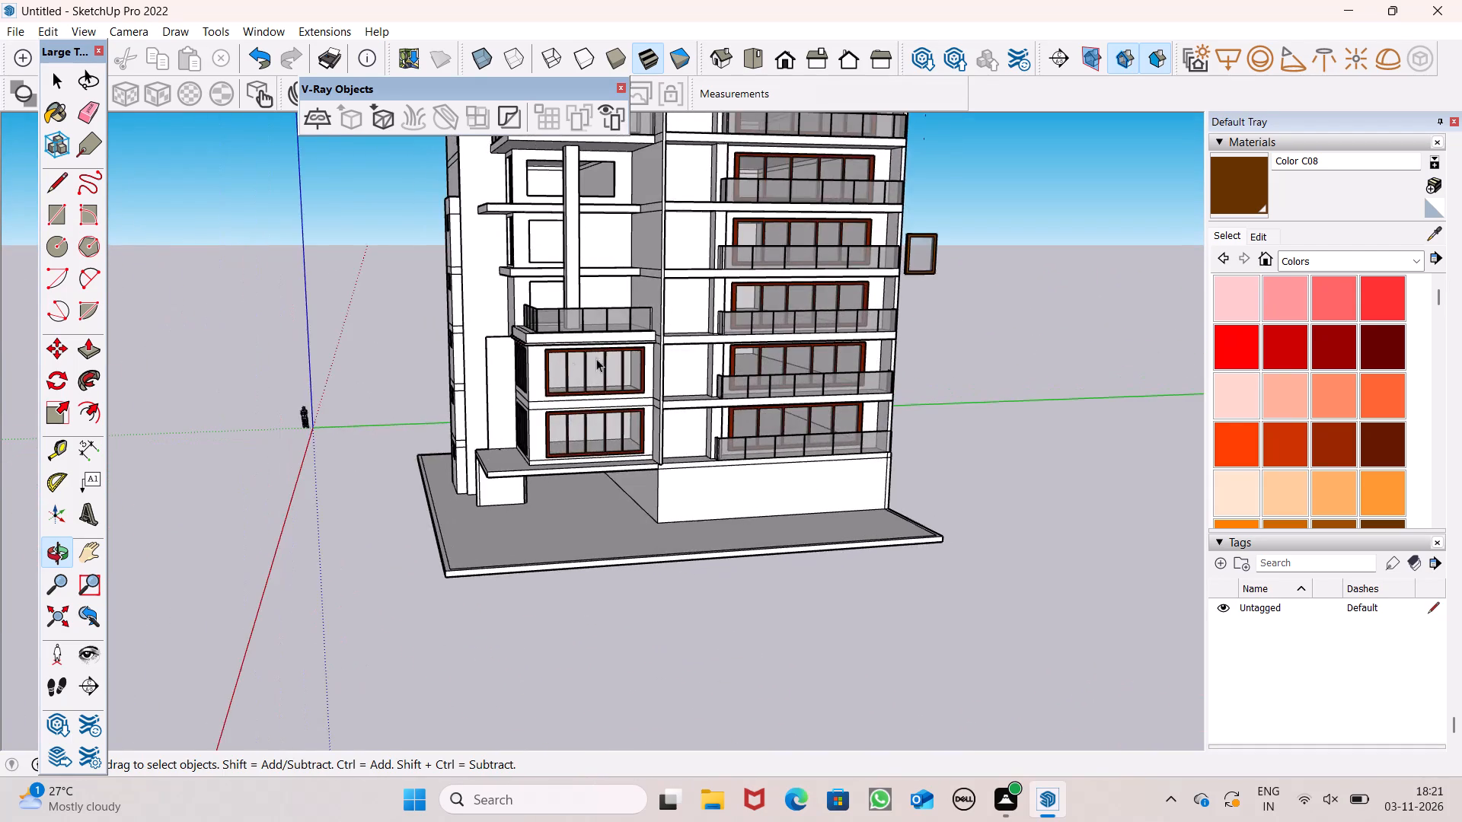
{"action": "scroll", "coordinate": [595, 385], "scroll_direction": "down", "scroll_amount": 5}
{"action": "scroll", "coordinate": [551, 194], "scroll_direction": "up", "scroll_amount": 7}
{"action": "left_click", "coordinate": [614, 544]}
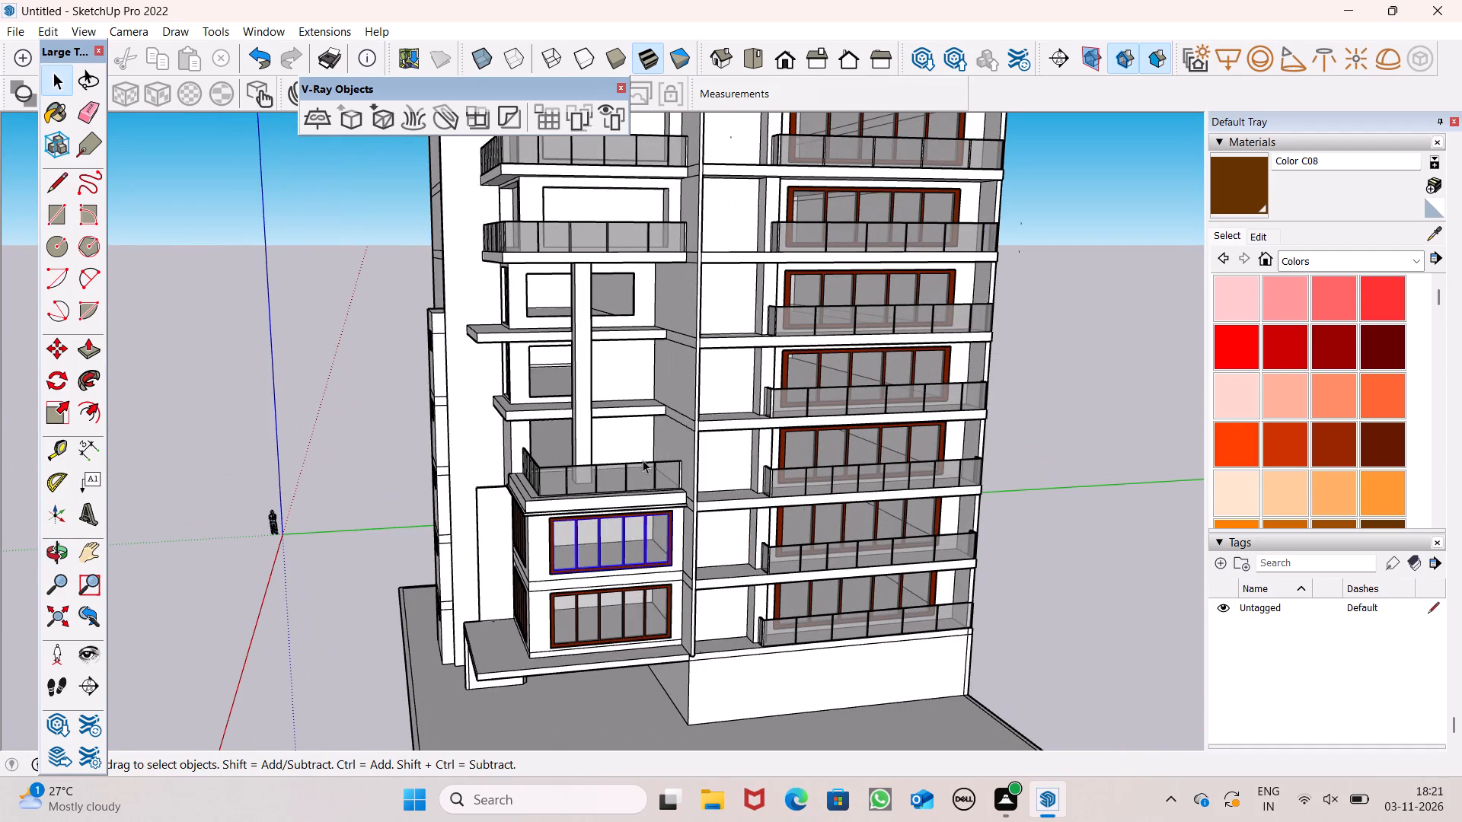
{"action": "middle_click_drag", "start_coordinate": [643, 462], "coordinate": [564, 482]}
{"action": "key", "text": "m"}
{"action": "key", "text": "Return"}
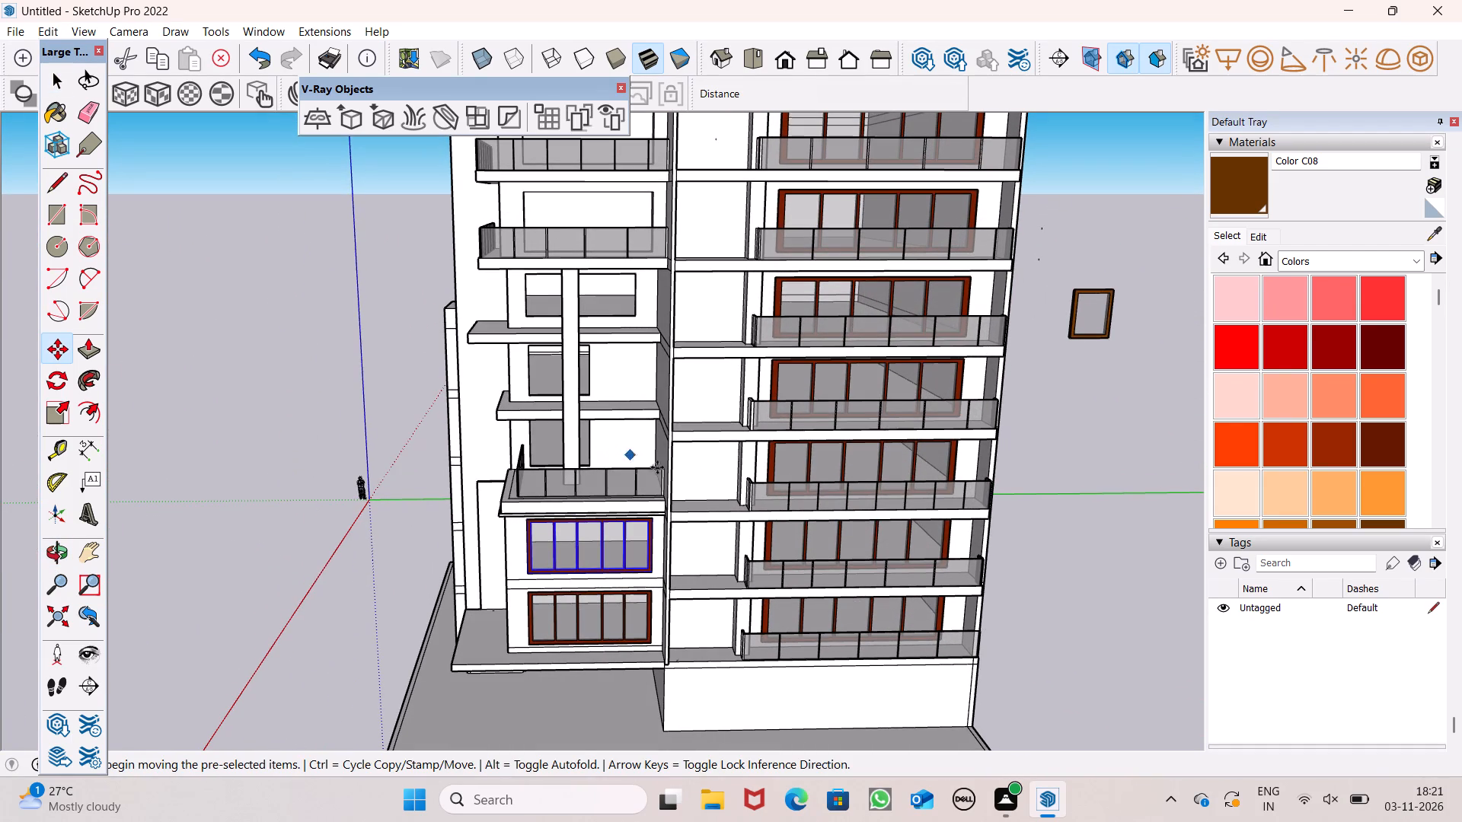
{"action": "left_click_drag", "start_coordinate": [652, 574], "coordinate": [653, 489]}
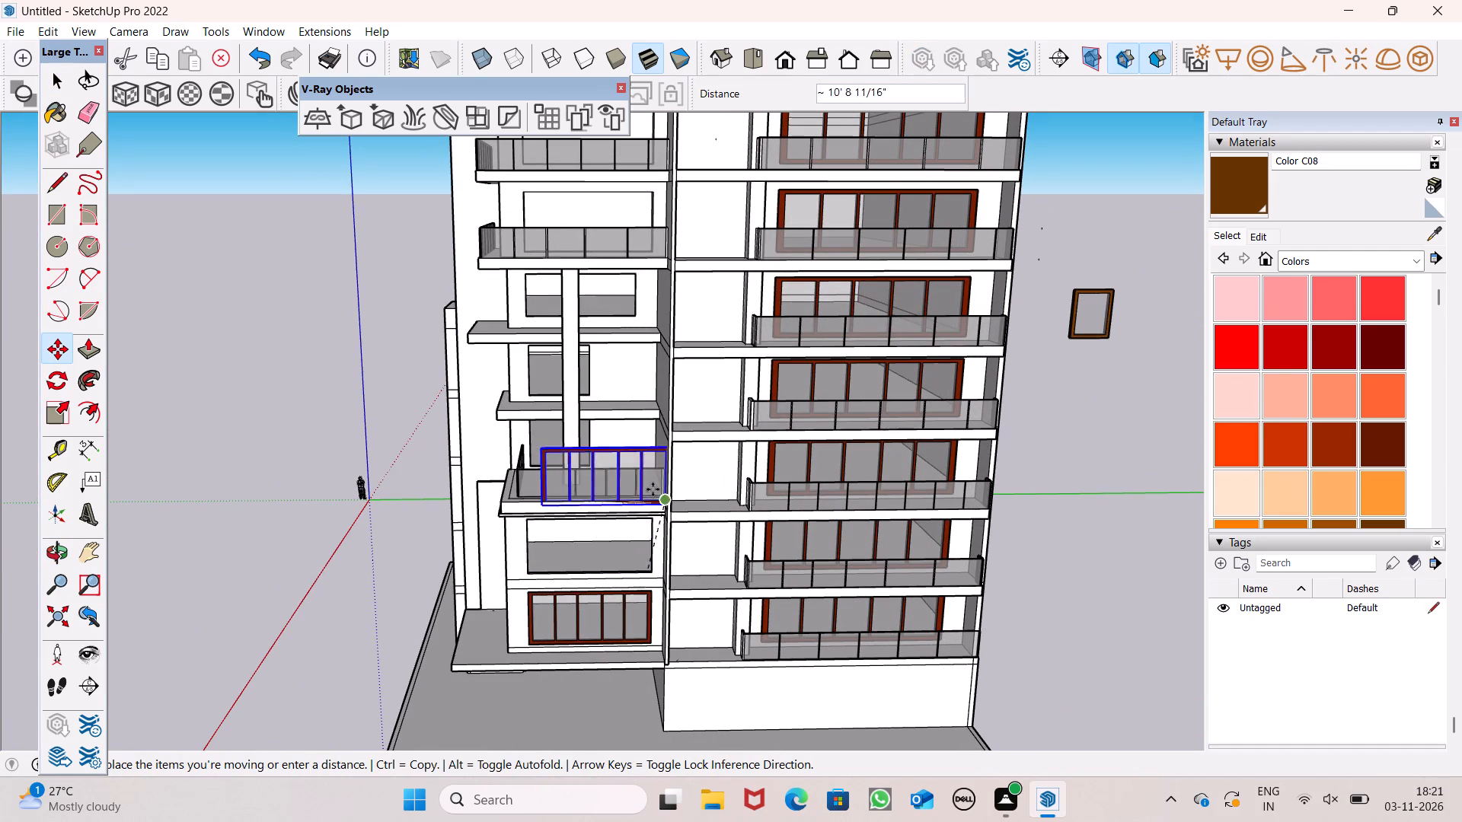
{"action": "left_click_drag", "start_coordinate": [653, 489], "coordinate": [638, 234]}
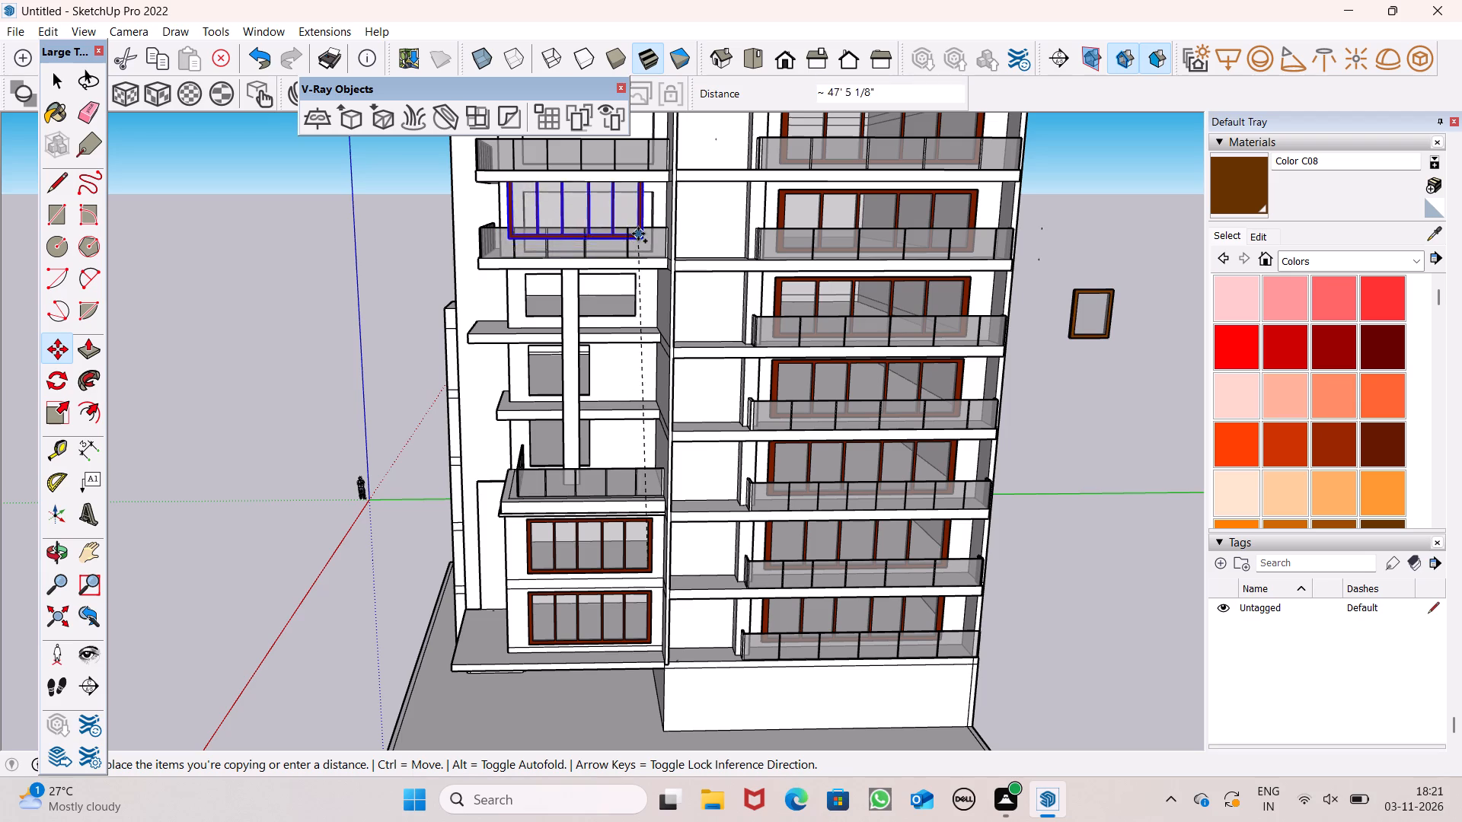
{"action": "left_click_drag", "start_coordinate": [638, 234], "coordinate": [636, 319]}
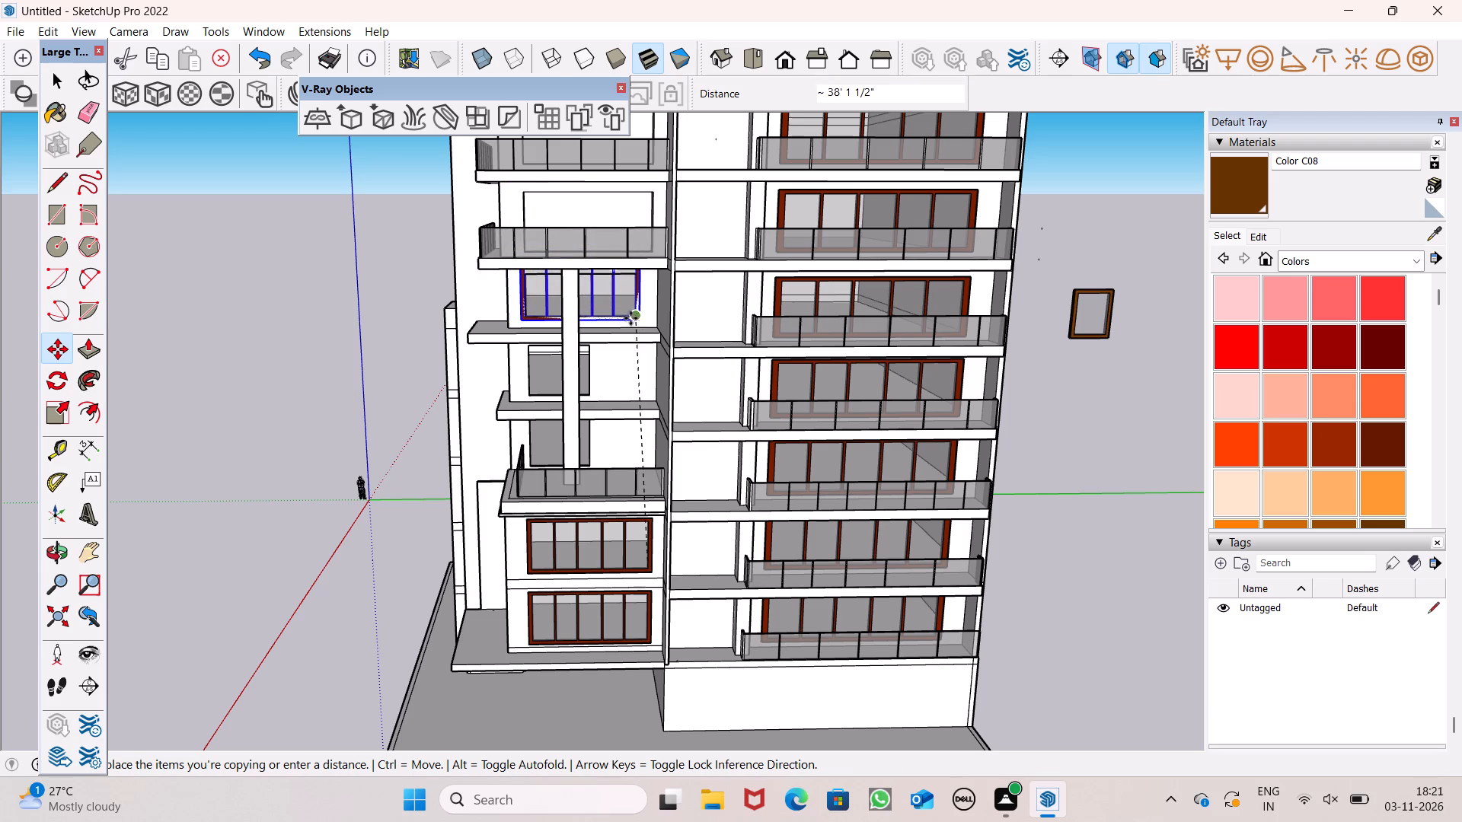
Move the copied frame by its lower corner onto the lower corner of the opening behind the column.
{"action": "scroll", "coordinate": [582, 423], "scroll_direction": "down", "scroll_amount": 5}
{"action": "scroll", "coordinate": [574, 479], "scroll_direction": "up", "scroll_amount": 1}
{"action": "scroll", "coordinate": [574, 490], "scroll_direction": "down", "scroll_amount": 1}
{"action": "scroll", "coordinate": [597, 288], "scroll_direction": "up", "scroll_amount": 7}
{"action": "middle_click_drag", "start_coordinate": [563, 420], "coordinate": [588, 323]}
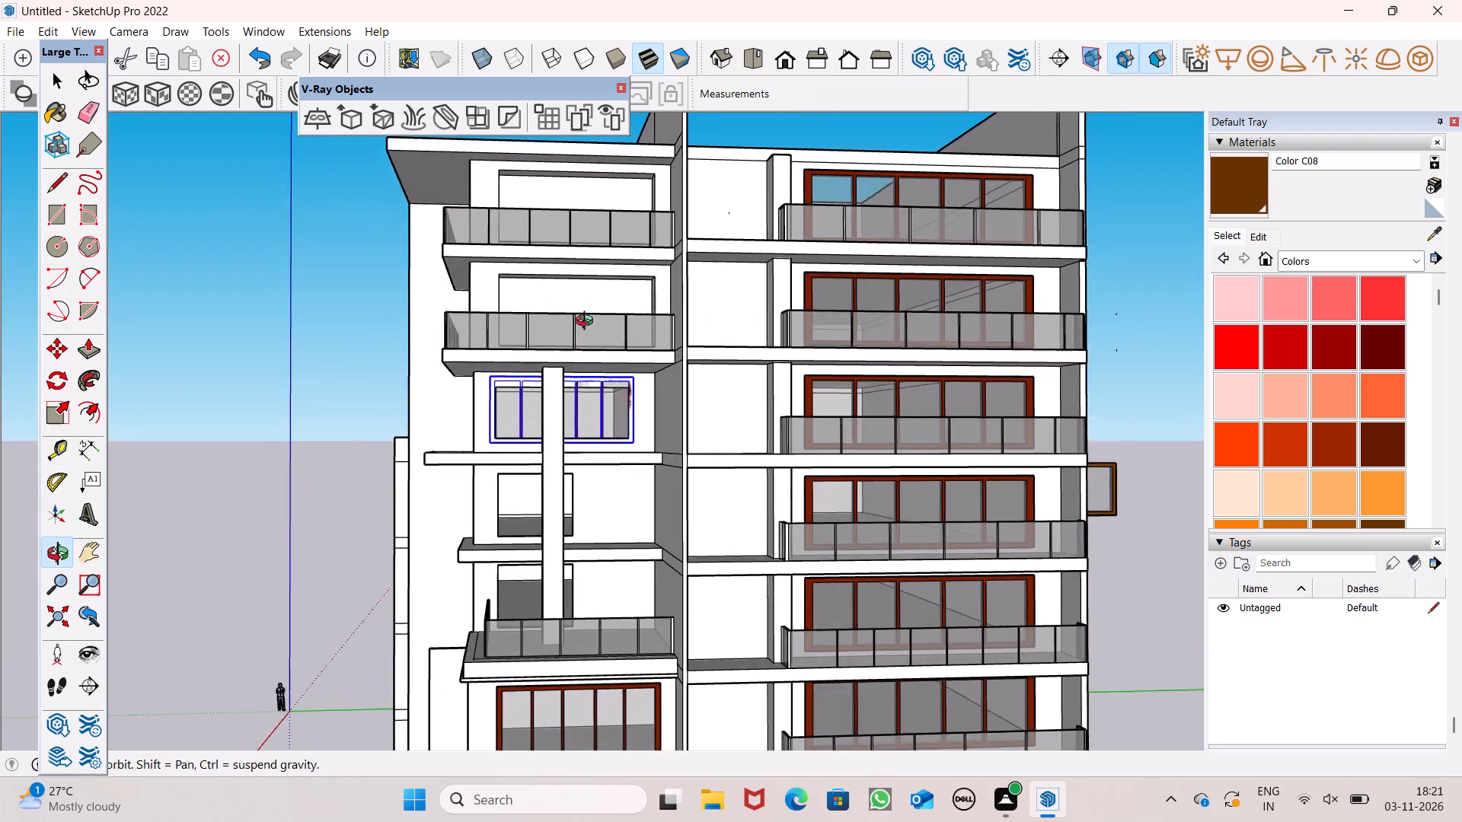
{"action": "middle_click_drag", "start_coordinate": [588, 323], "coordinate": [544, 354]}
{"action": "scroll", "coordinate": [547, 354], "scroll_direction": "up", "scroll_amount": 8}
{"action": "scroll", "coordinate": [674, 479], "scroll_direction": "up", "scroll_amount": 4}
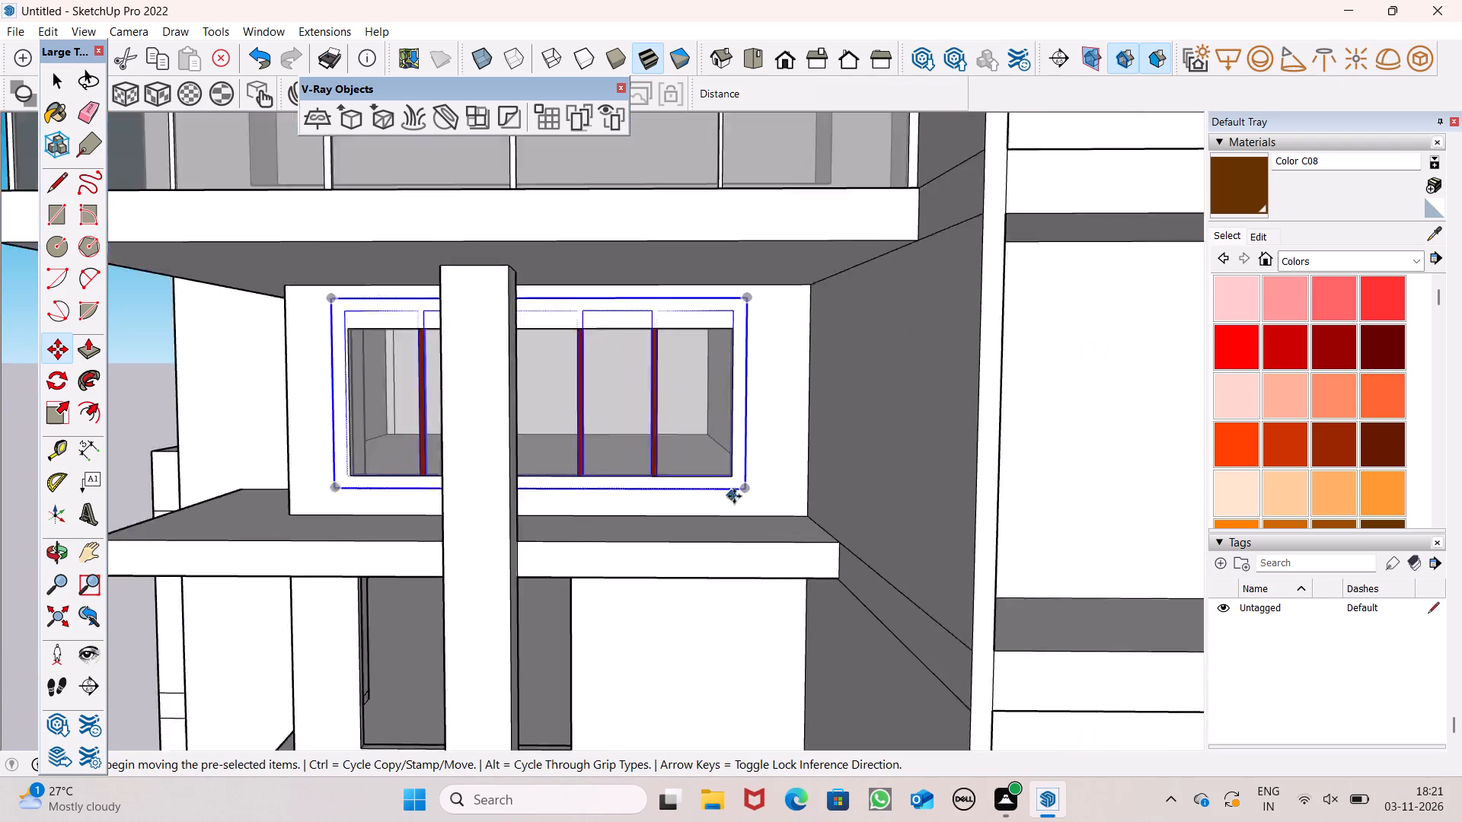
{"action": "scroll", "coordinate": [734, 496], "scroll_direction": "up", "scroll_amount": 4}
{"action": "left_click_drag", "start_coordinate": [748, 480], "coordinate": [723, 443]}
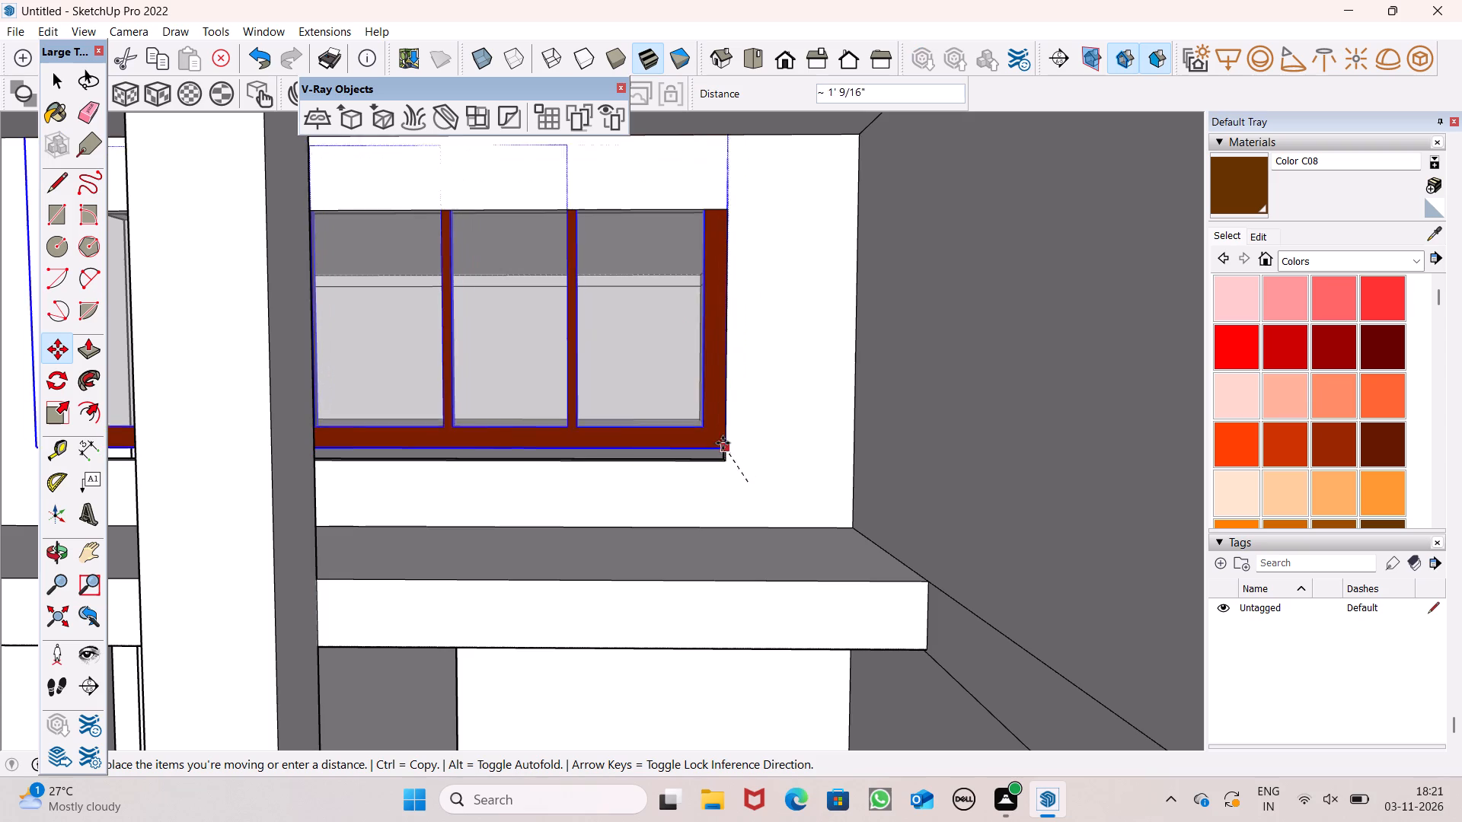
{"action": "left_click_drag", "start_coordinate": [723, 443], "coordinate": [731, 468]}
Shrink the copied frame uniformly from its upper corner to about 0.79, and again to about 0.96.
{"action": "scroll", "coordinate": [745, 454], "scroll_direction": "down", "scroll_amount": 7}
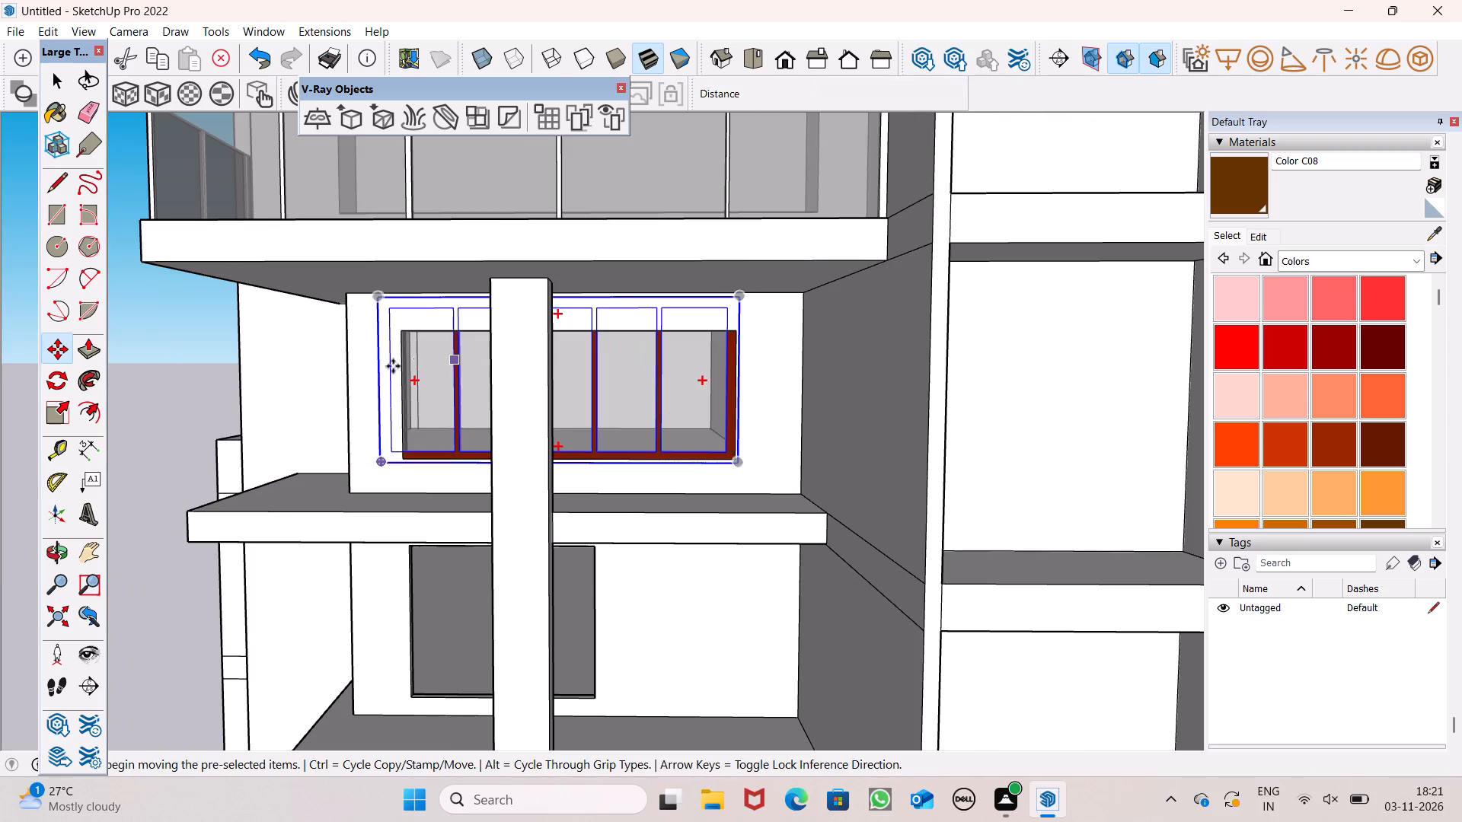
{"action": "left_click", "coordinate": [51, 422]}
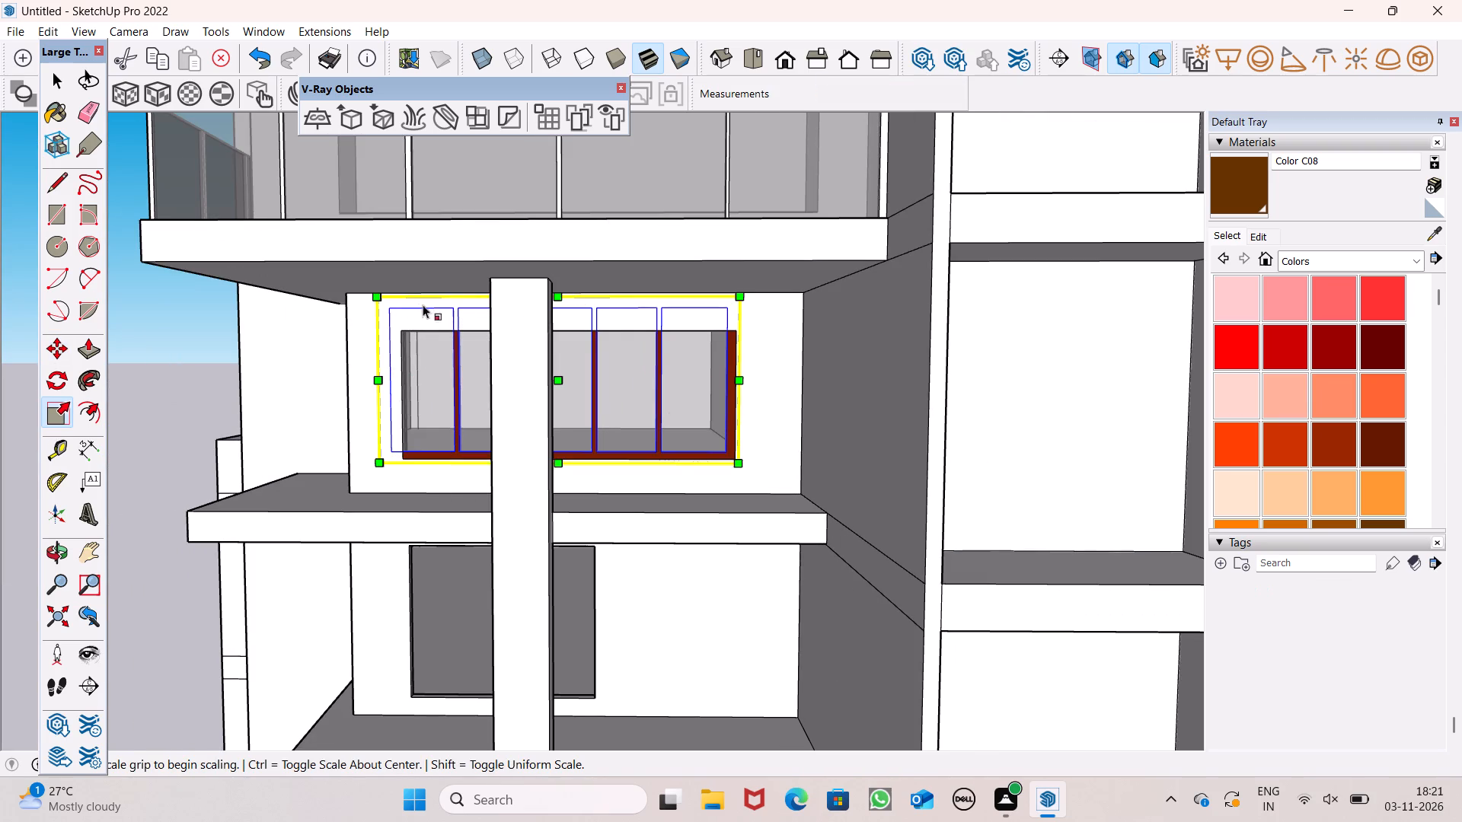
{"action": "left_click_drag", "start_coordinate": [381, 300], "coordinate": [417, 402]}
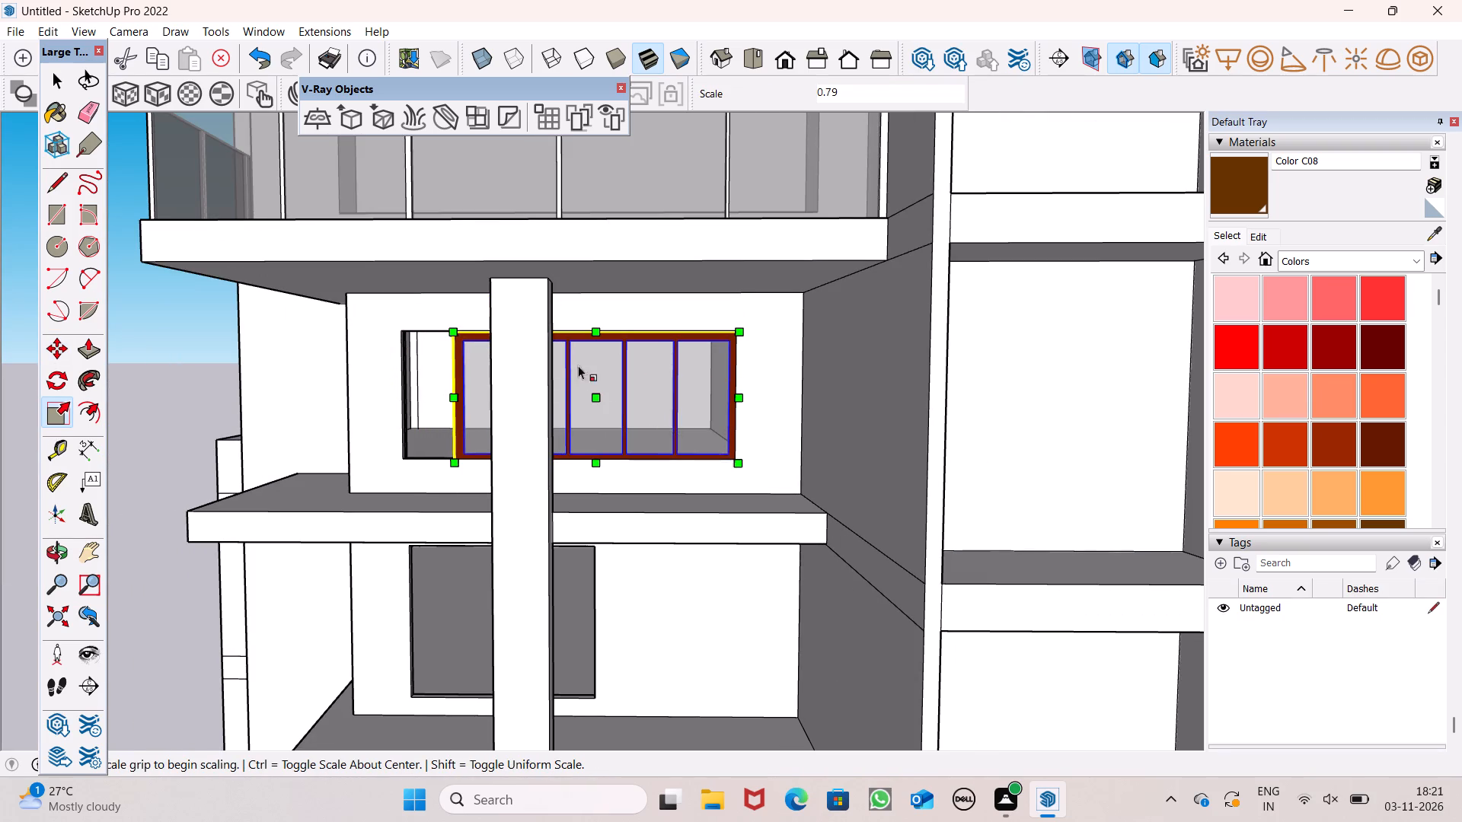
{"action": "left_click_drag", "start_coordinate": [456, 331], "coordinate": [465, 346]}
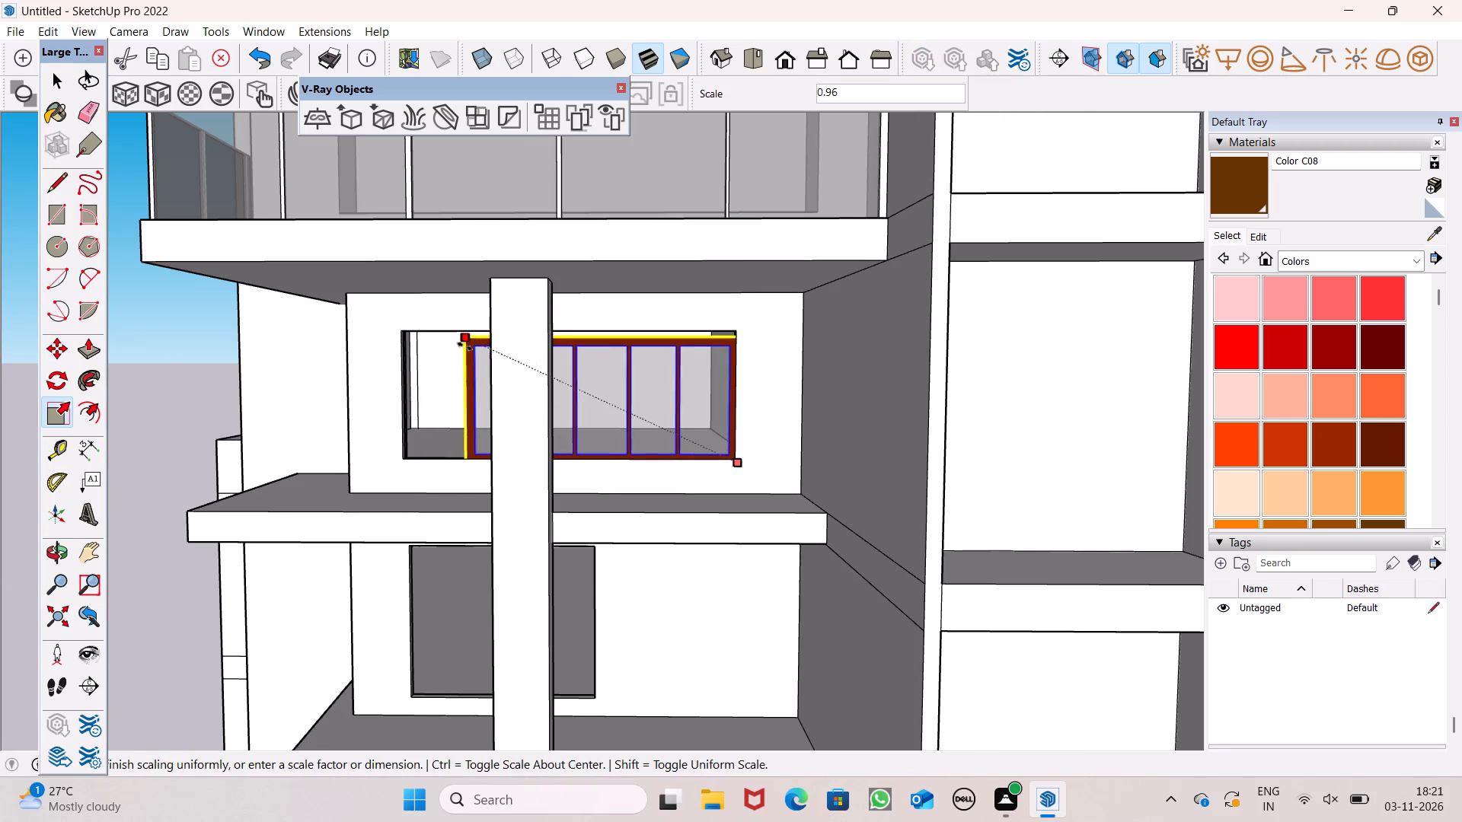
{"action": "left_click_drag", "start_coordinate": [465, 346], "coordinate": [468, 352]}
Stretch the frame along the green axis to about 1.27 so its free side reaches the opening's side edge.
{"action": "middle_click_drag", "start_coordinate": [435, 404], "coordinate": [629, 443]}
{"action": "scroll", "coordinate": [637, 438], "scroll_direction": "up", "scroll_amount": 7}
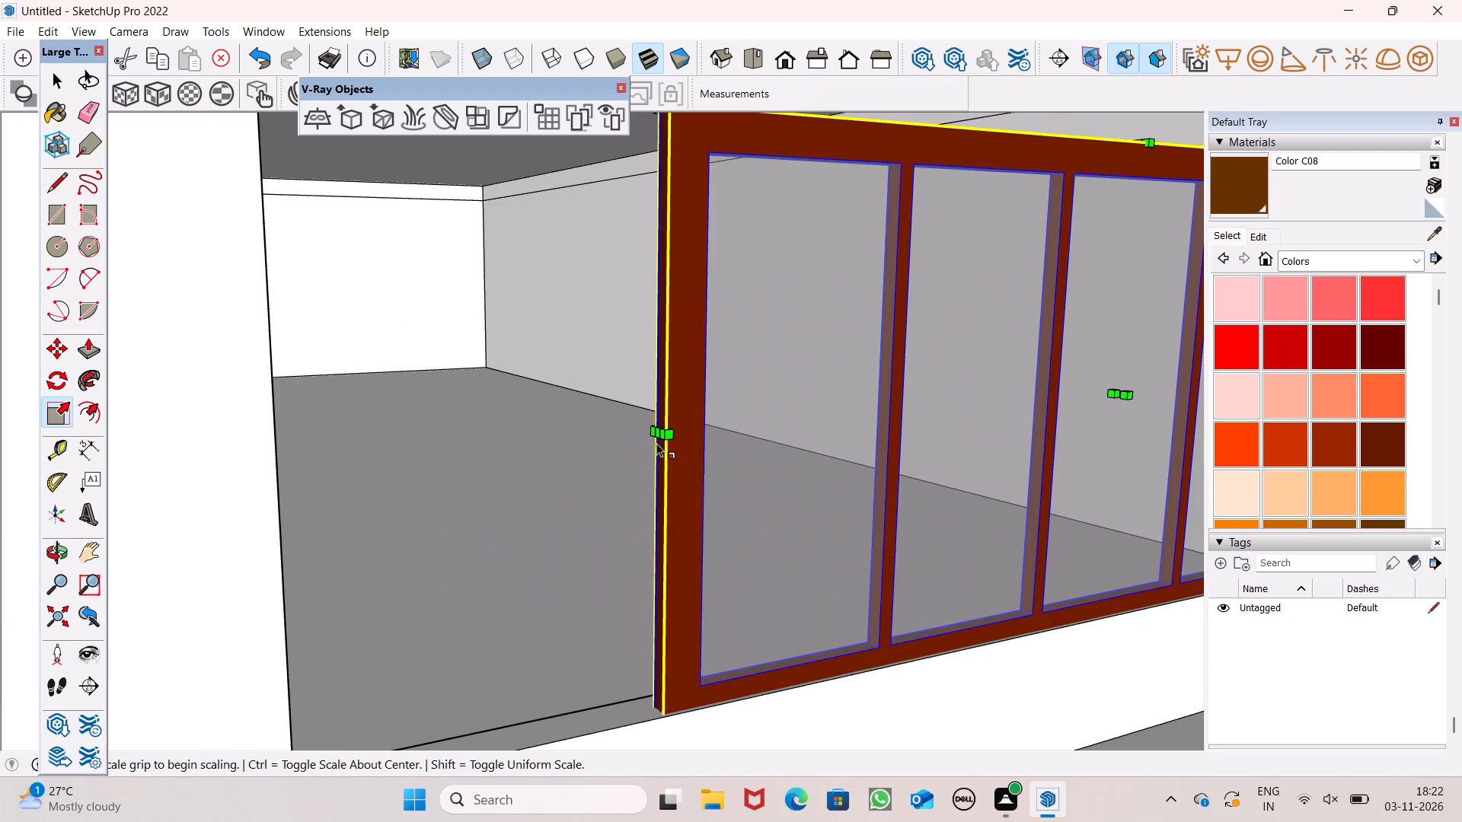
{"action": "left_click_drag", "start_coordinate": [656, 439], "coordinate": [291, 508]}
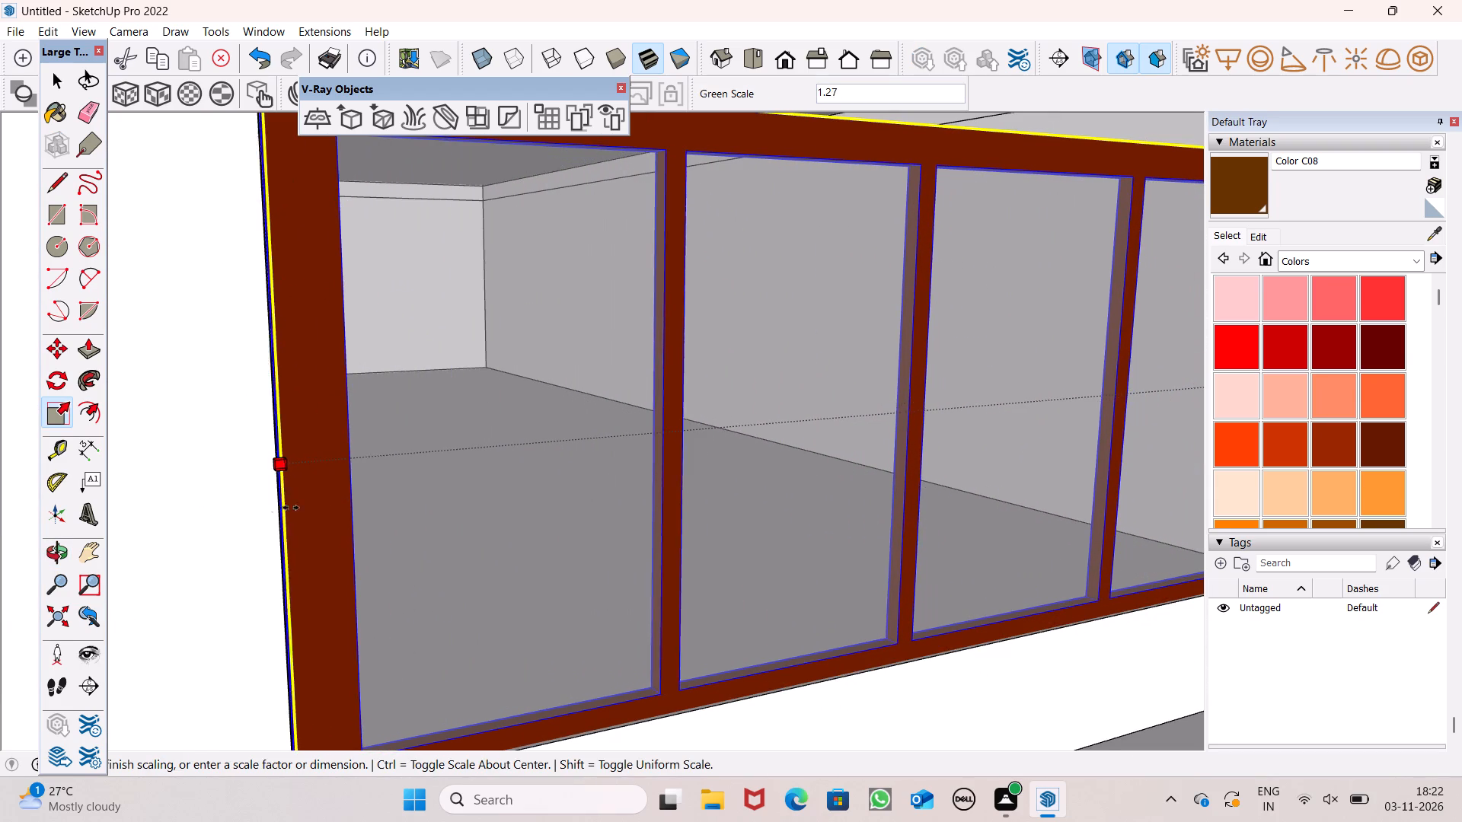
{"action": "left_click_drag", "start_coordinate": [291, 508], "coordinate": [276, 510]}
Stretch the frame along the blue axis to 1.10 so its top meets the opening's top edge.
{"action": "scroll", "coordinate": [418, 393], "scroll_direction": "down", "scroll_amount": 6}
{"action": "scroll", "coordinate": [907, 177], "scroll_direction": "up", "scroll_amount": 7}
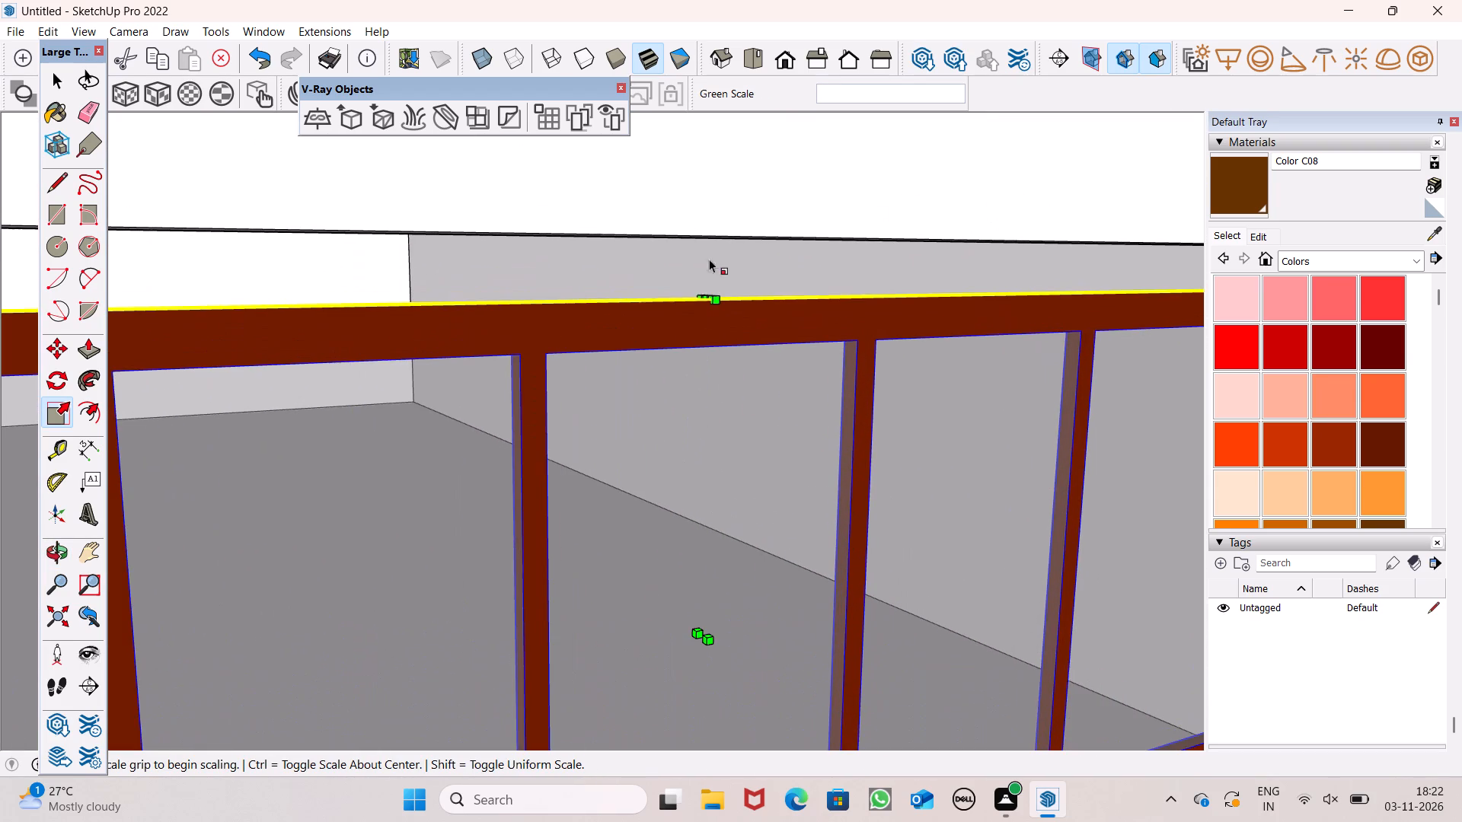
{"action": "left_click_drag", "start_coordinate": [705, 295], "coordinate": [680, 229]}
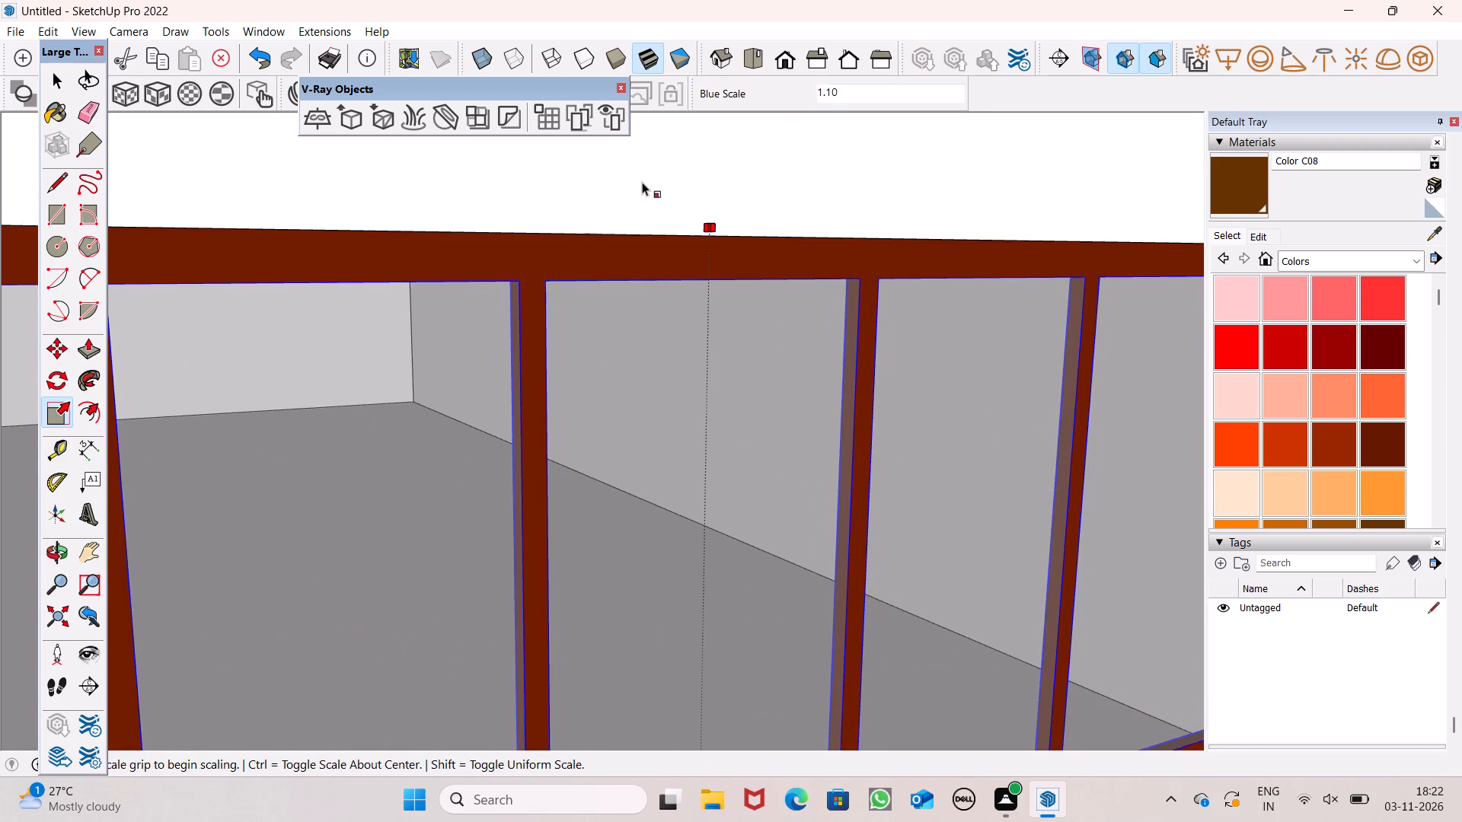
{"action": "scroll", "coordinate": [642, 182], "scroll_direction": "down", "scroll_amount": 12}
{"action": "key", "text": "space"}
{"action": "scroll", "coordinate": [639, 190], "scroll_direction": "down", "scroll_amount": 4}
{"action": "key", "text": "space"}
Examine how the resized frame's edges and lower corner fit the opening behind the column.
{"action": "middle_click_drag", "start_coordinate": [636, 234], "coordinate": [488, 239]}
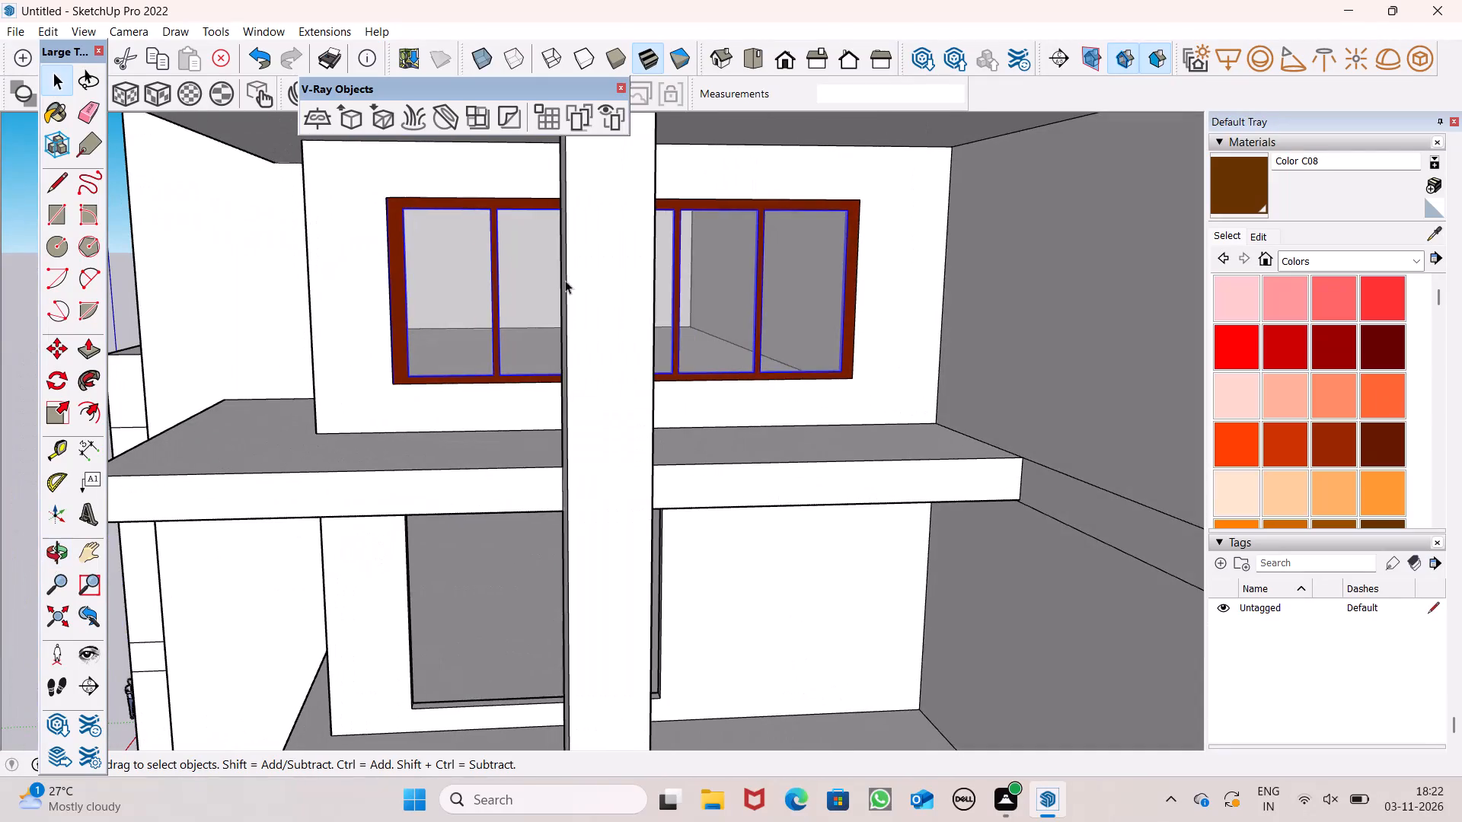
{"action": "scroll", "coordinate": [733, 355], "scroll_direction": "up", "scroll_amount": 8}
{"action": "middle_click_drag", "start_coordinate": [1000, 399], "coordinate": [699, 465]}
{"action": "scroll", "coordinate": [885, 449], "scroll_direction": "up", "scroll_amount": 1}
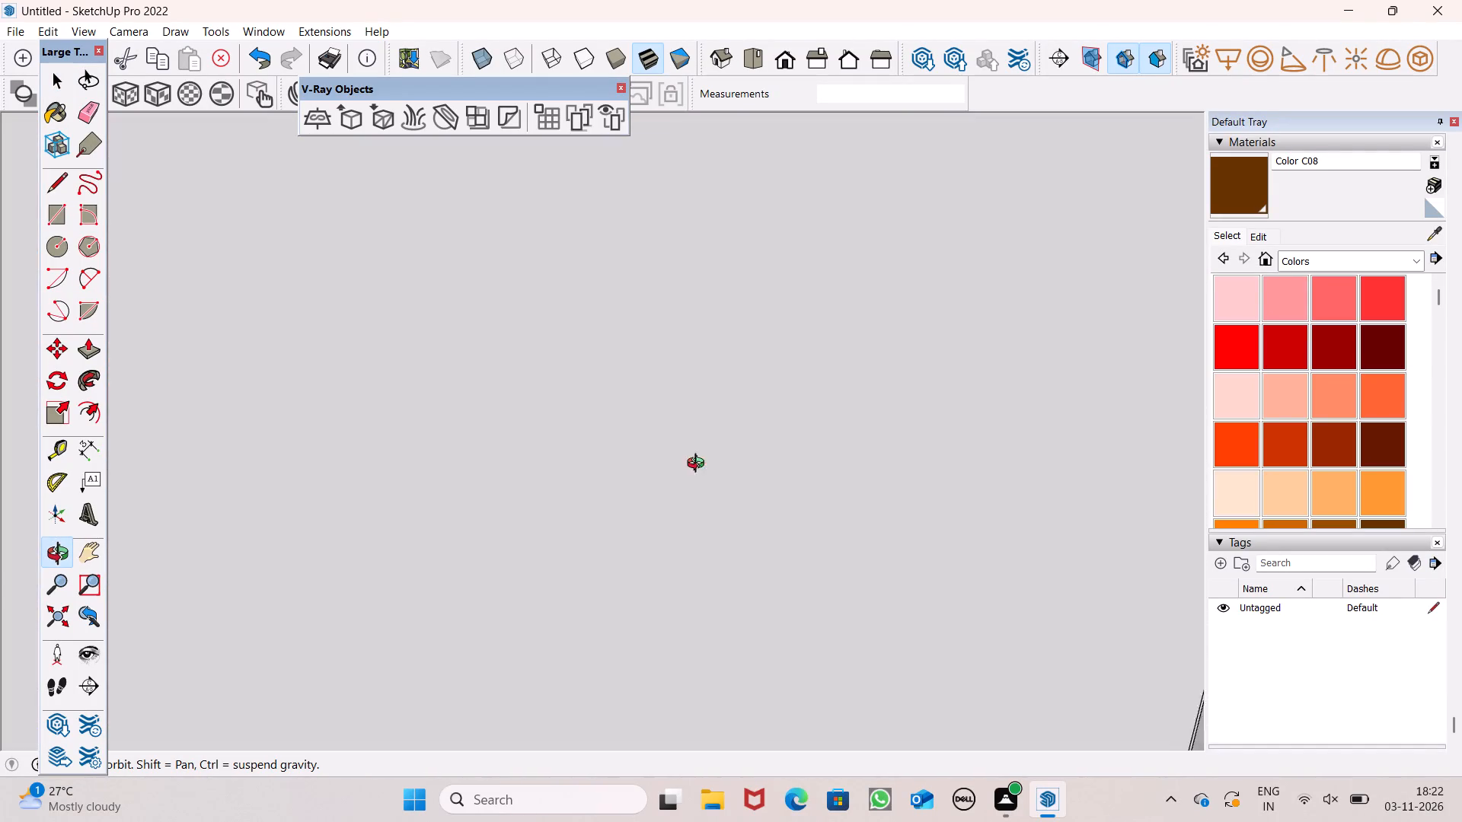
{"action": "middle_click_drag", "start_coordinate": [699, 465], "coordinate": [834, 479]}
{"action": "scroll", "coordinate": [921, 476], "scroll_direction": "up", "scroll_amount": 8}
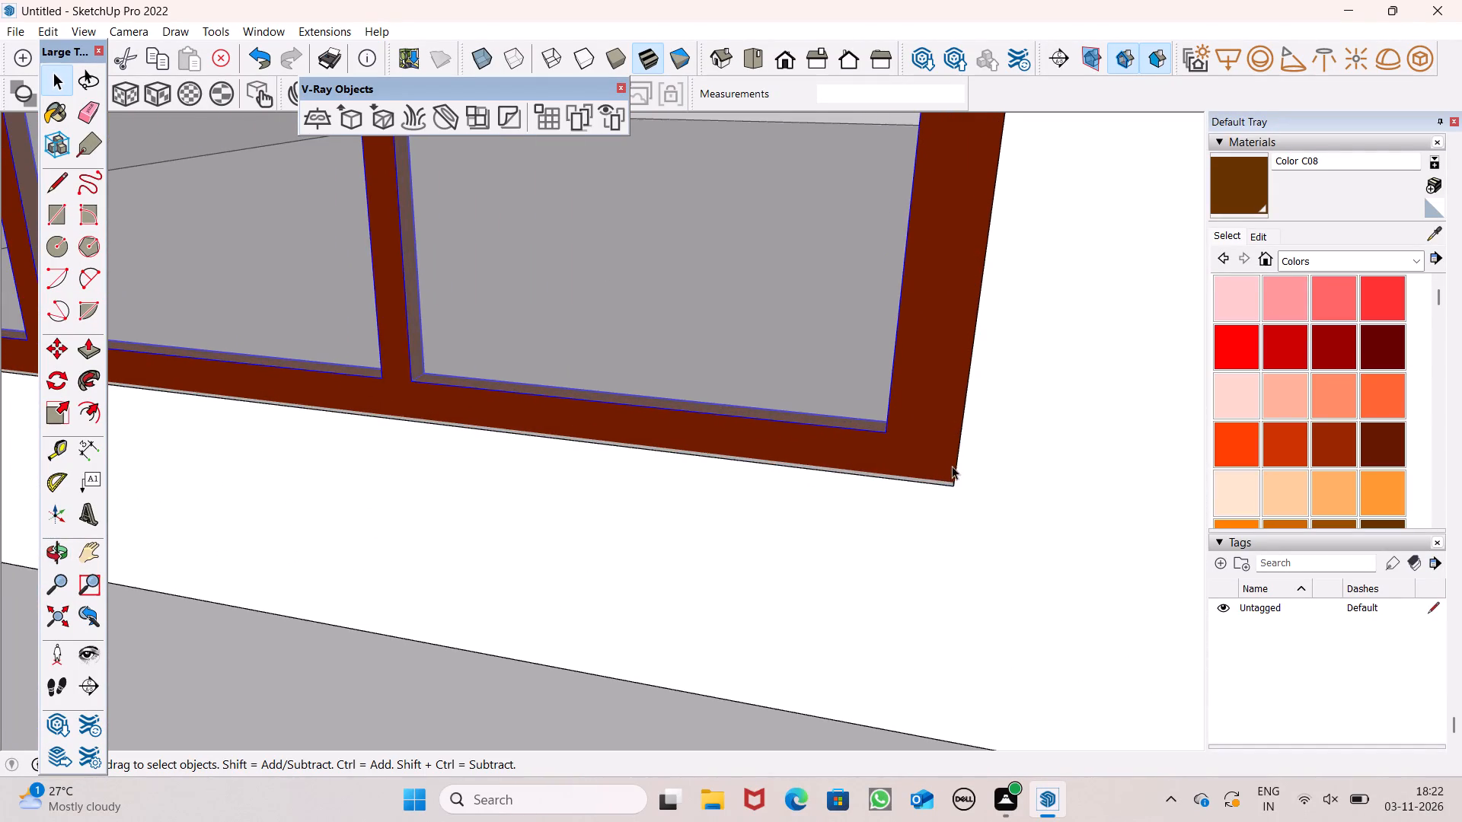
{"action": "middle_click_drag", "start_coordinate": [952, 466], "coordinate": [1046, 397]}
{"action": "scroll", "coordinate": [950, 346], "scroll_direction": "down", "scroll_amount": 6}
{"action": "scroll", "coordinate": [888, 327], "scroll_direction": "down", "scroll_amount": 7}
{"action": "scroll", "coordinate": [876, 342], "scroll_direction": "up", "scroll_amount": 1}
{"action": "scroll", "coordinate": [842, 307], "scroll_direction": "down", "scroll_amount": 9}
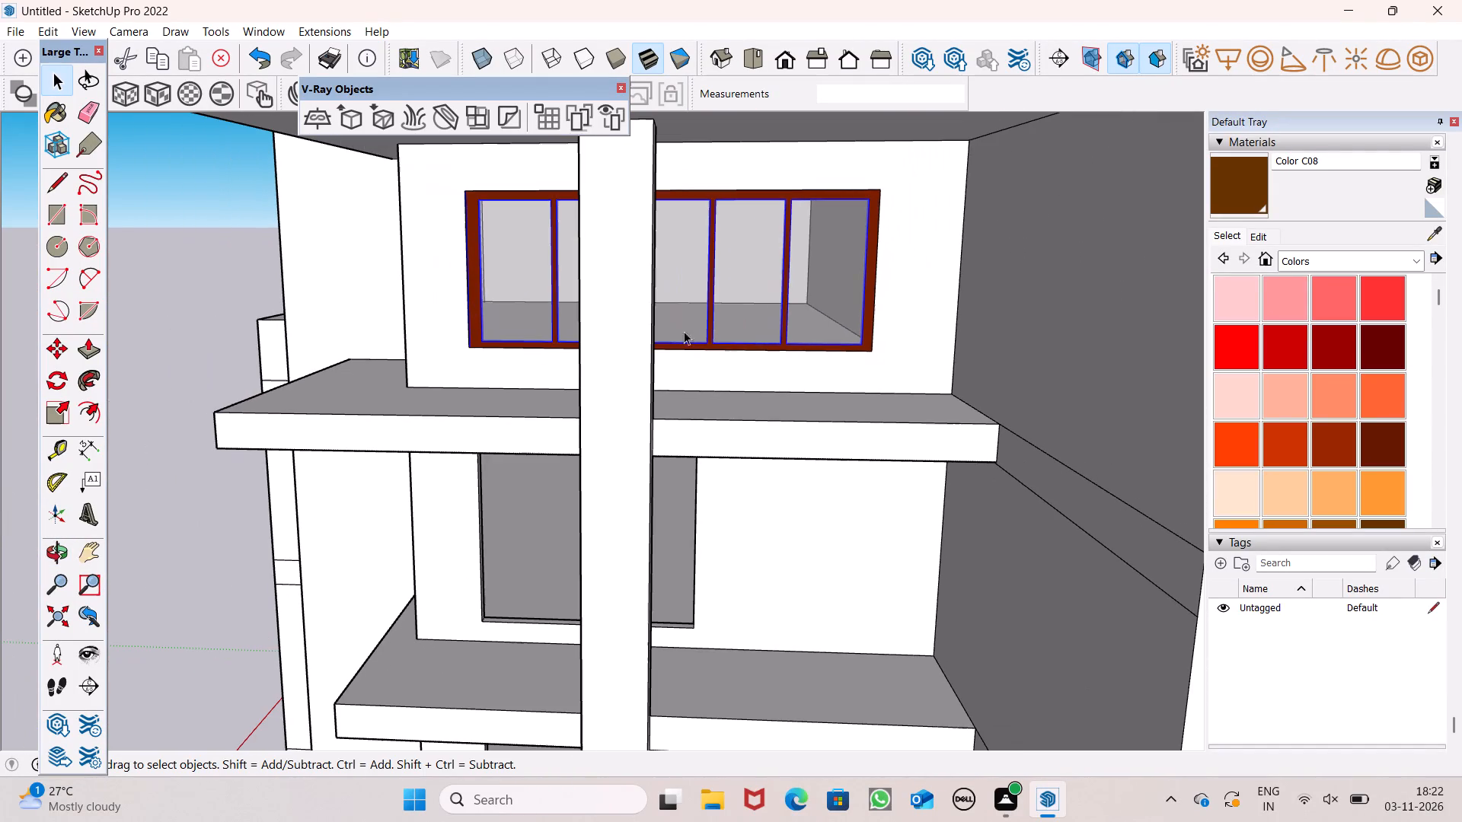
{"action": "left_click", "coordinate": [207, 320]}
{"action": "scroll", "coordinate": [858, 388], "scroll_direction": "up", "scroll_amount": 7}
{"action": "left_click", "coordinate": [867, 314]}
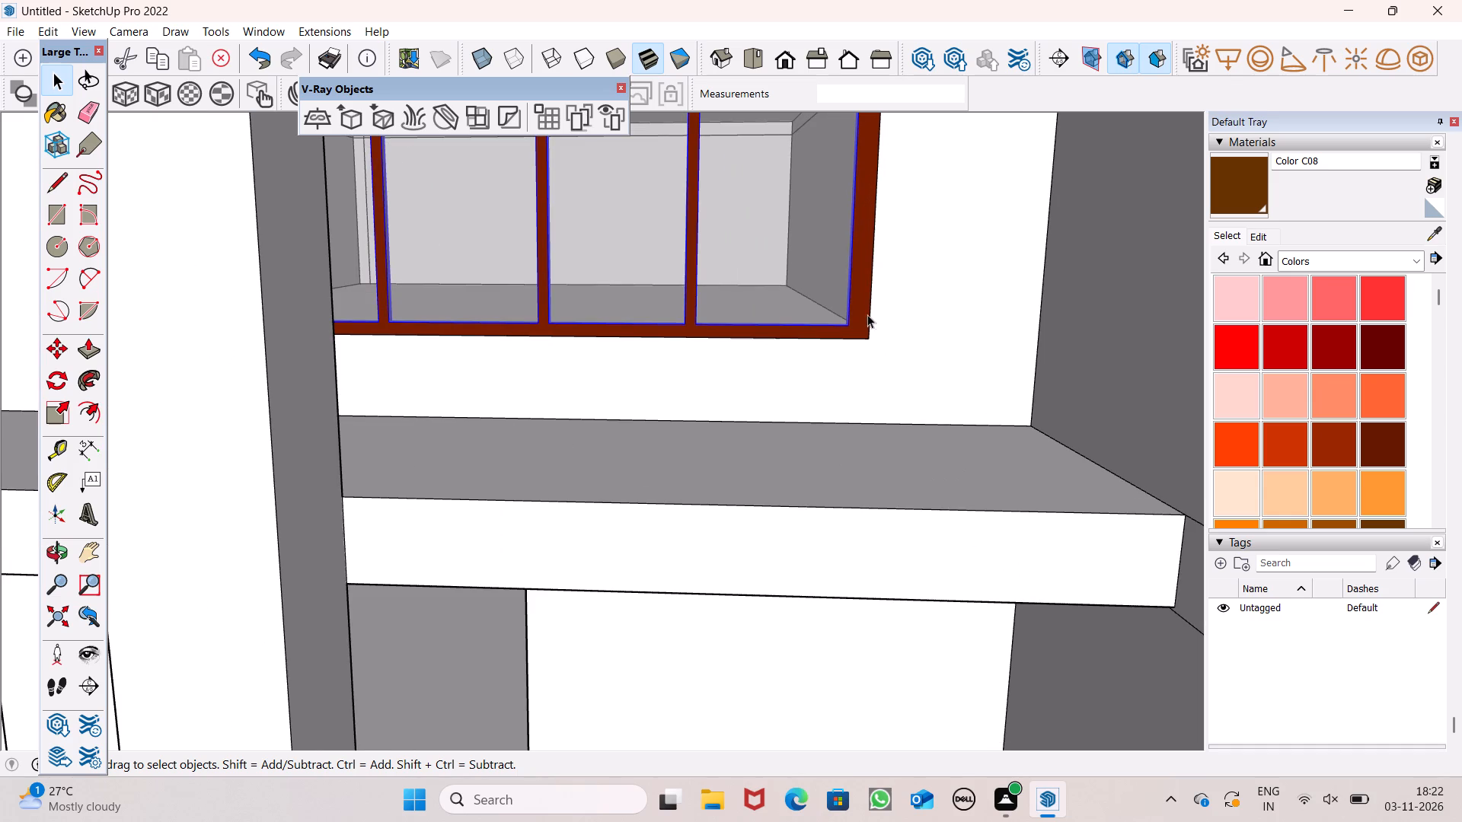
{"action": "scroll", "coordinate": [911, 338], "scroll_direction": "down", "scroll_amount": 7}
{"action": "key", "text": "space"}
{"action": "scroll", "coordinate": [911, 350], "scroll_direction": "down", "scroll_amount": 7}
{"action": "left_click", "coordinate": [397, 335]}
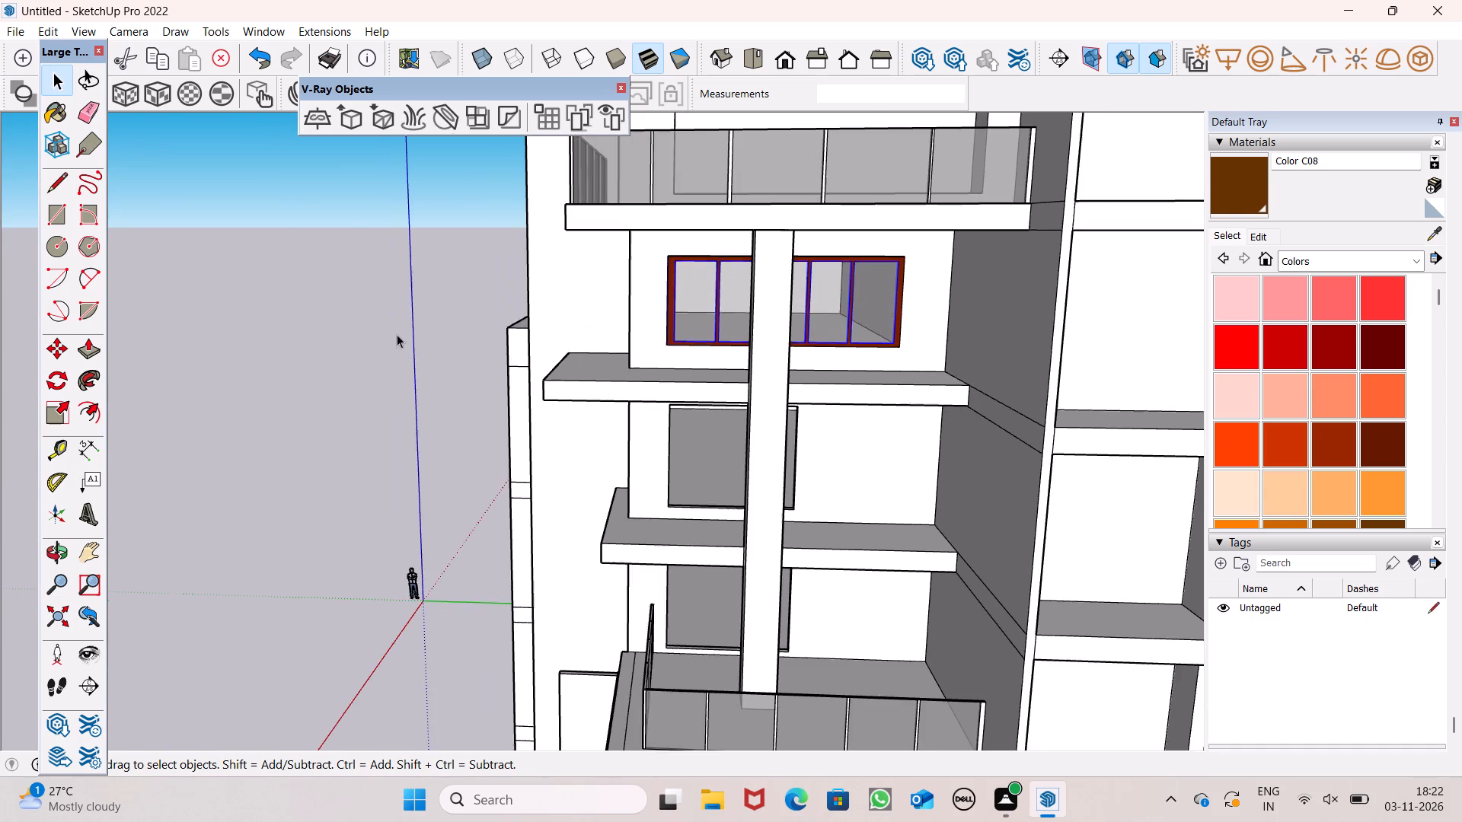
Copy the window frame behind the column up to the front opening of the railed balcony on the floor above.
{"action": "scroll", "coordinate": [931, 333], "scroll_direction": "down", "scroll_amount": 5}
{"action": "left_click", "coordinate": [865, 315]}
{"action": "scroll", "coordinate": [852, 380], "scroll_direction": "down", "scroll_amount": 3}
{"action": "scroll", "coordinate": [844, 399], "scroll_direction": "up", "scroll_amount": 1}
{"action": "scroll", "coordinate": [842, 401], "scroll_direction": "down", "scroll_amount": 1}
{"action": "scroll", "coordinate": [841, 402], "scroll_direction": "up", "scroll_amount": 1}
{"action": "scroll", "coordinate": [841, 402], "scroll_direction": "down", "scroll_amount": 1}
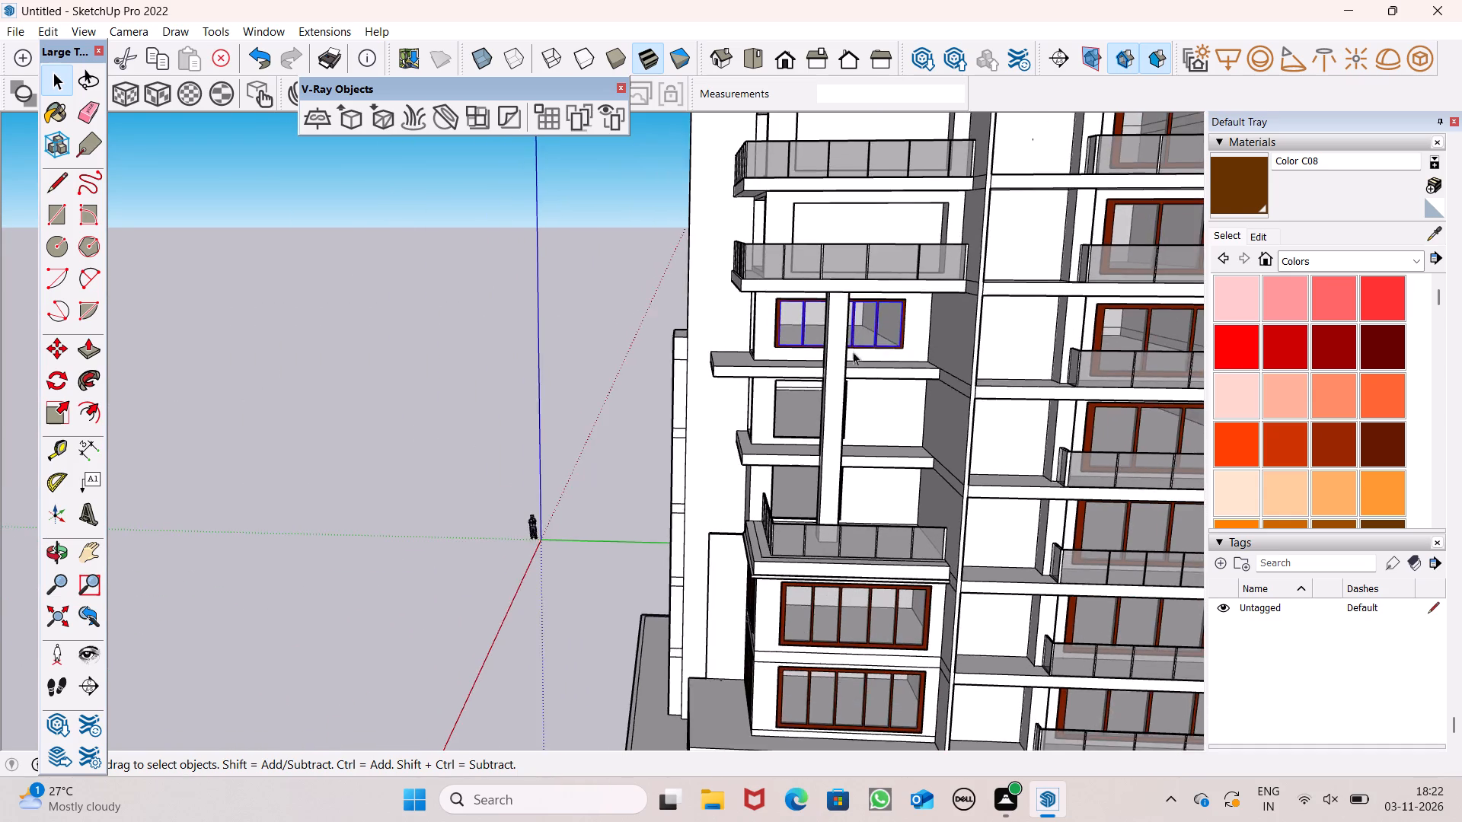
{"action": "scroll", "coordinate": [915, 292], "scroll_direction": "up", "scroll_amount": 8}
{"action": "key", "text": "m"}
{"action": "key", "text": "Return"}
{"action": "scroll", "coordinate": [876, 332], "scroll_direction": "down", "scroll_amount": 8}
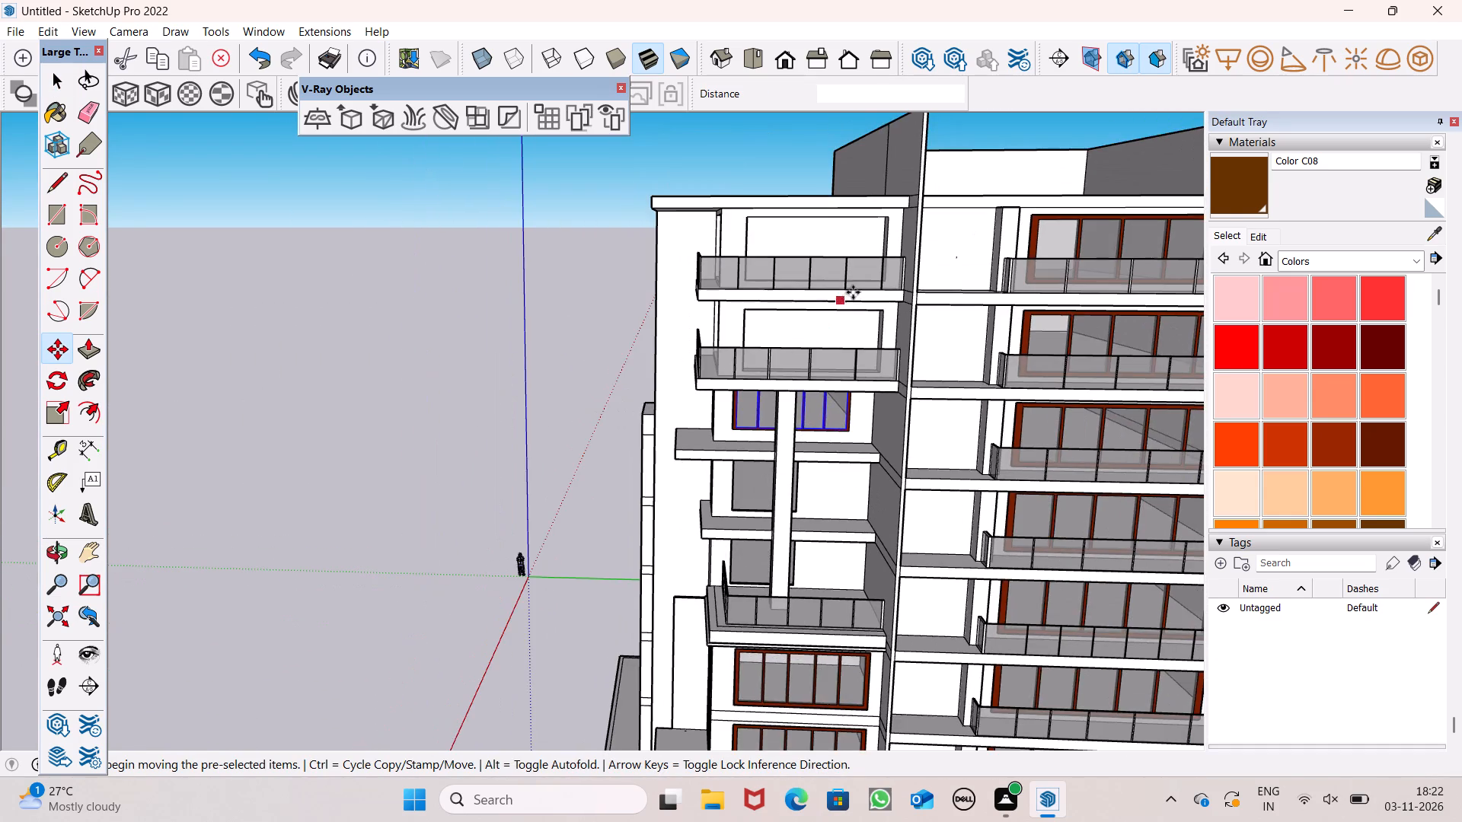
{"action": "scroll", "coordinate": [873, 317], "scroll_direction": "up", "scroll_amount": 7}
{"action": "left_click_drag", "start_coordinate": [829, 530], "coordinate": [848, 477]}
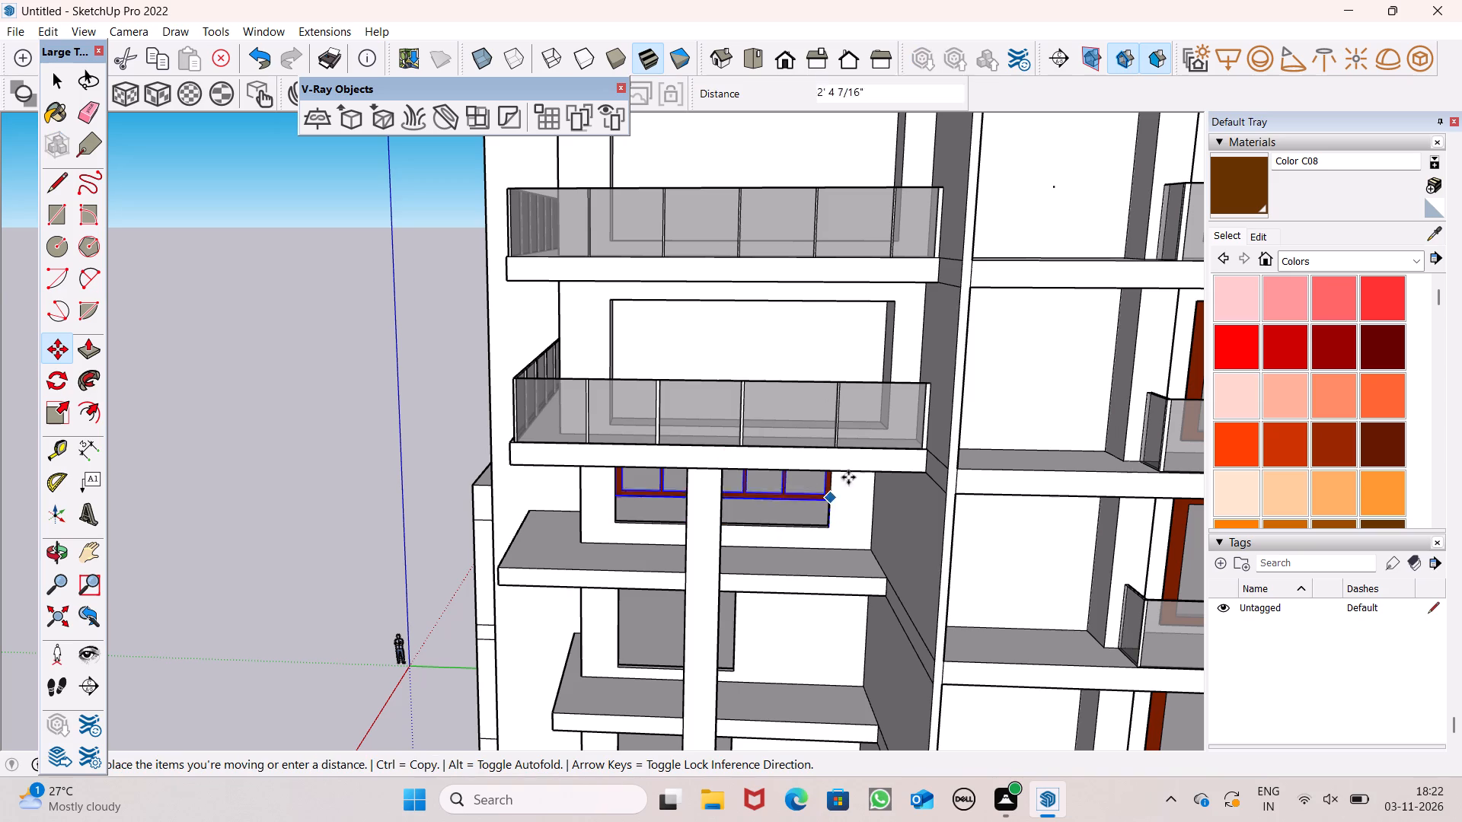
{"action": "left_click_drag", "start_coordinate": [848, 477], "coordinate": [891, 368]}
Lower the copied frame about 3' 10" so its bottom corner meets the balcony opening's lower corner.
{"action": "middle_click_drag", "start_coordinate": [899, 419], "coordinate": [803, 543]}
{"action": "scroll", "coordinate": [803, 543], "scroll_direction": "up", "scroll_amount": 8}
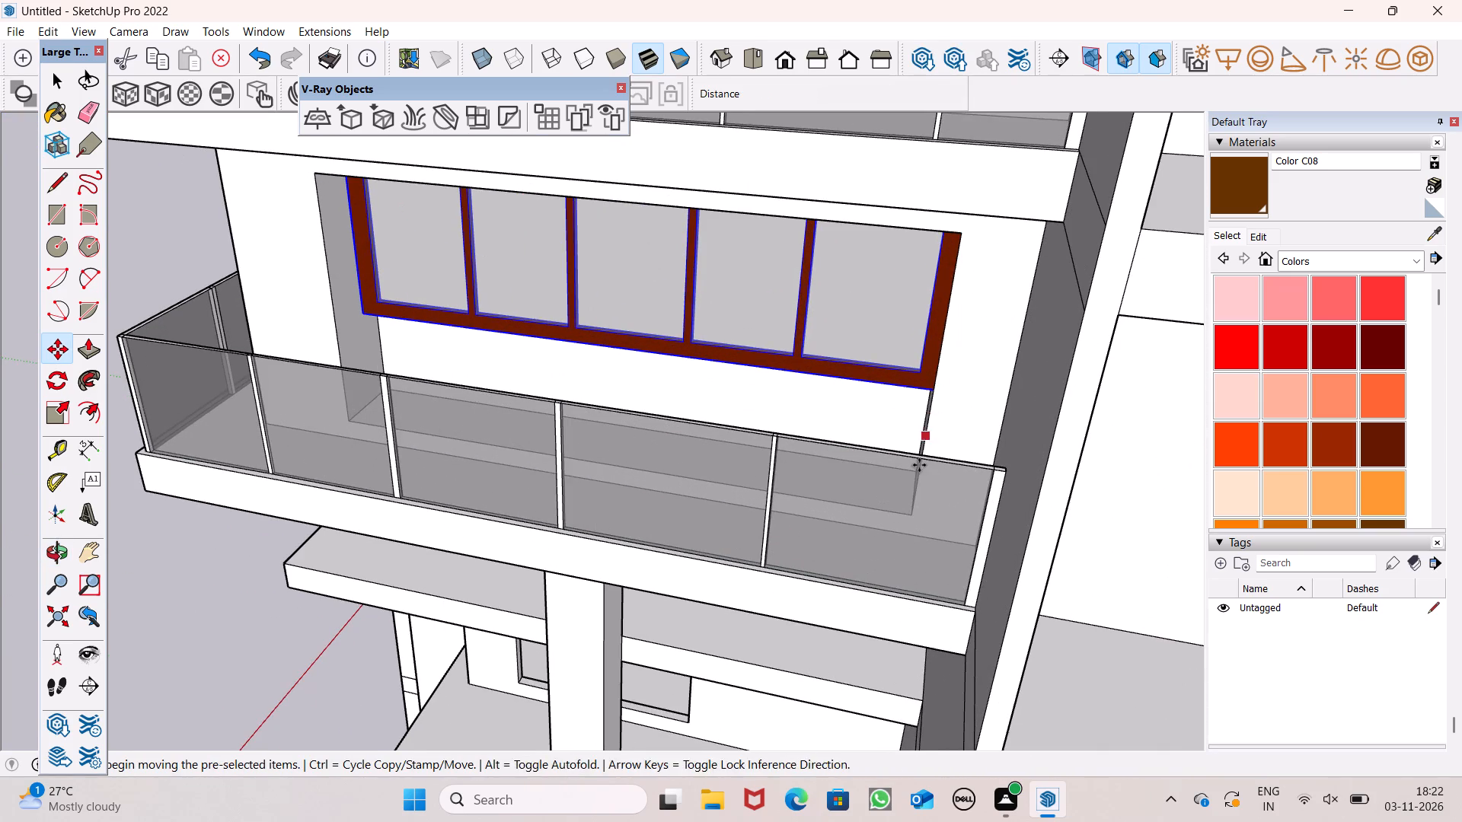
{"action": "middle_click_drag", "start_coordinate": [918, 470], "coordinate": [866, 574]}
{"action": "left_click", "coordinate": [914, 493]}
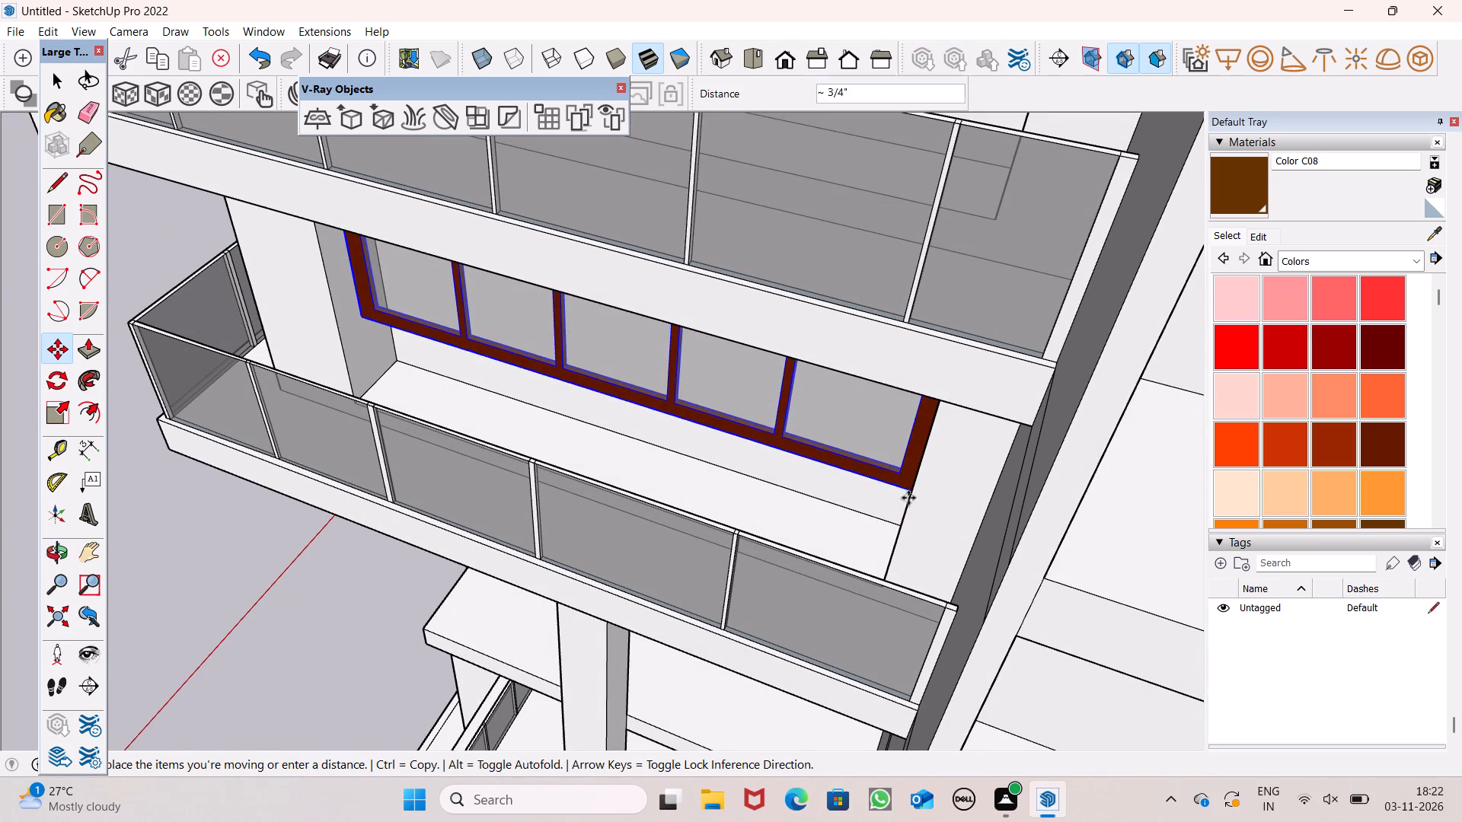
{"action": "middle_click_drag", "start_coordinate": [876, 567], "coordinate": [857, 626]}
{"action": "scroll", "coordinate": [854, 630], "scroll_direction": "up", "scroll_amount": 3}
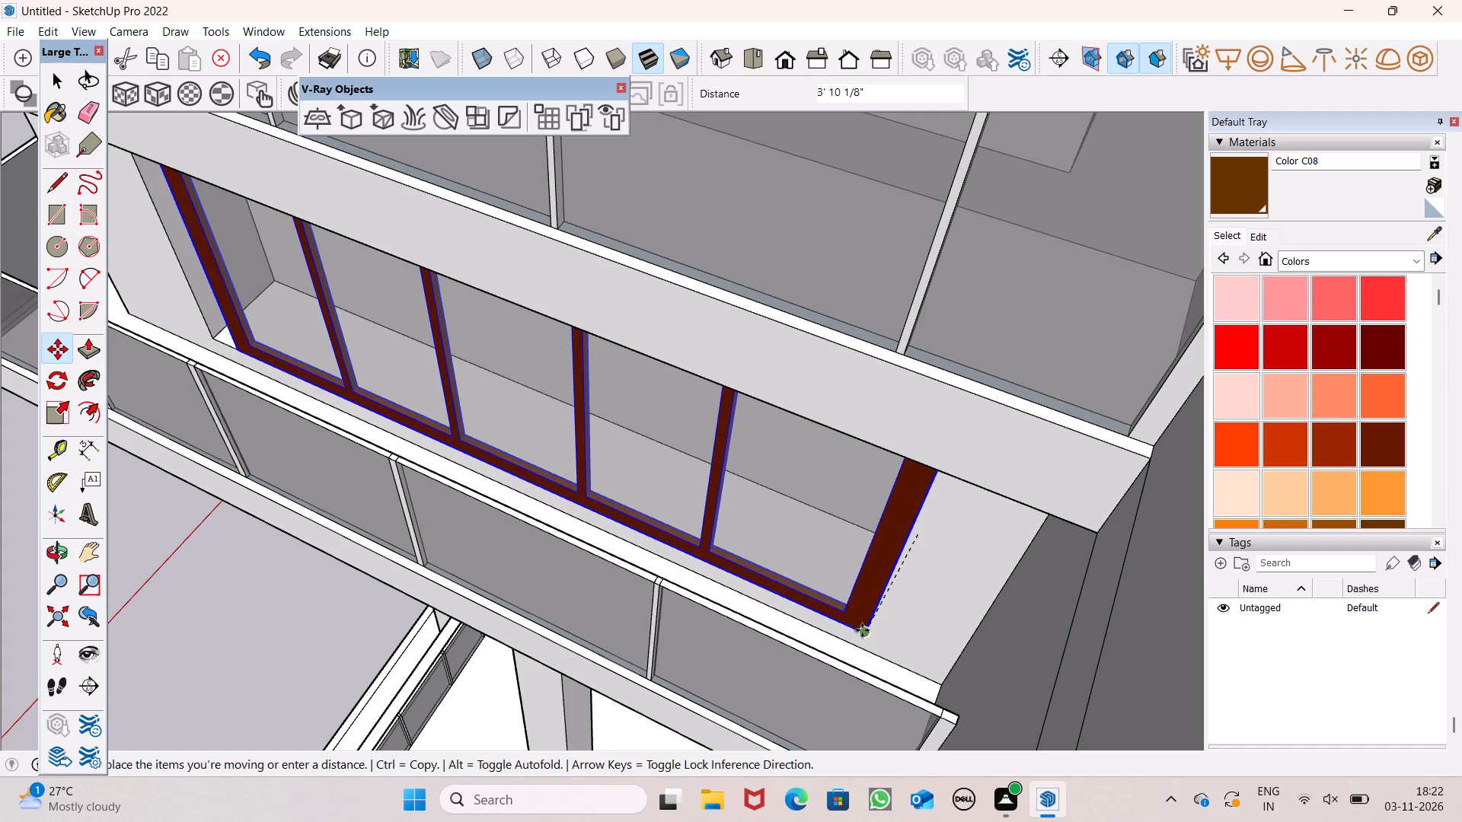
{"action": "left_click", "coordinate": [862, 630]}
Stretch the copied frame along the green axis so its free side reaches the opening's side edge.
{"action": "scroll", "coordinate": [863, 537], "scroll_direction": "down", "scroll_amount": 6}
{"action": "middle_click_drag", "start_coordinate": [666, 539], "coordinate": [1129, 250]}
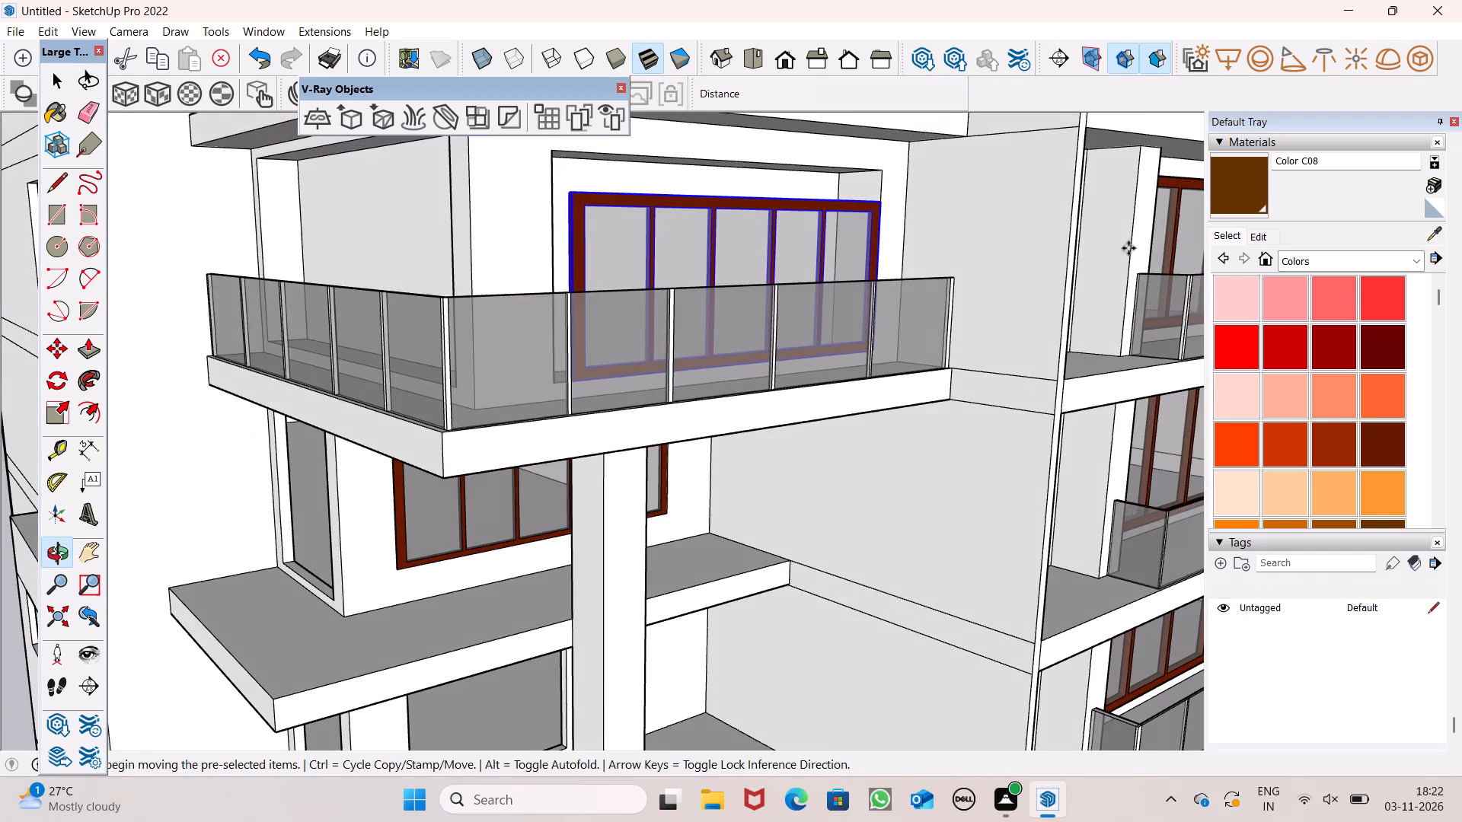
{"action": "middle_click_drag", "start_coordinate": [708, 244], "coordinate": [775, 314]}
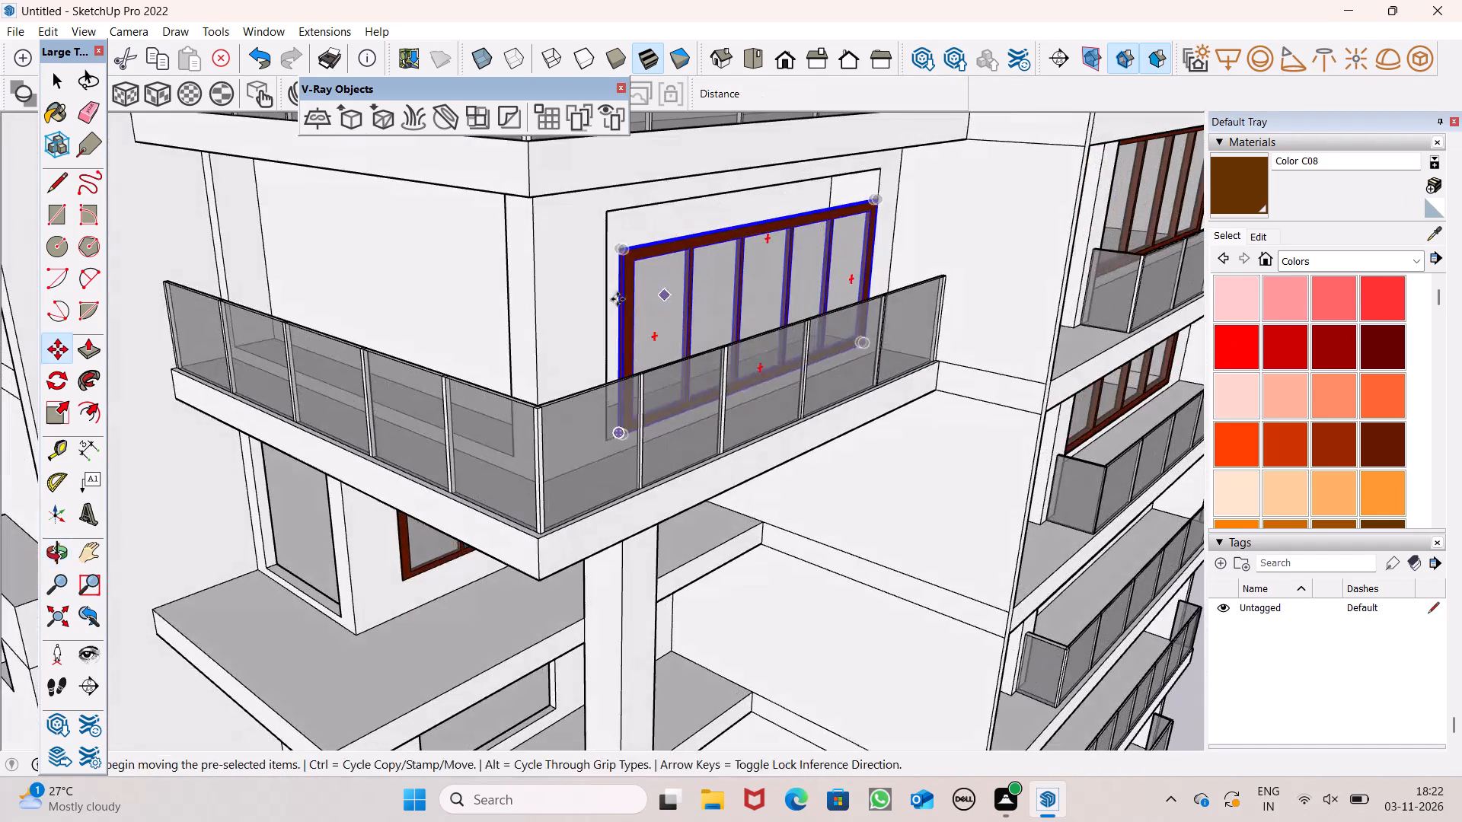
{"action": "left_click", "coordinate": [60, 409]}
{"action": "scroll", "coordinate": [493, 286], "scroll_direction": "up", "scroll_amount": 7}
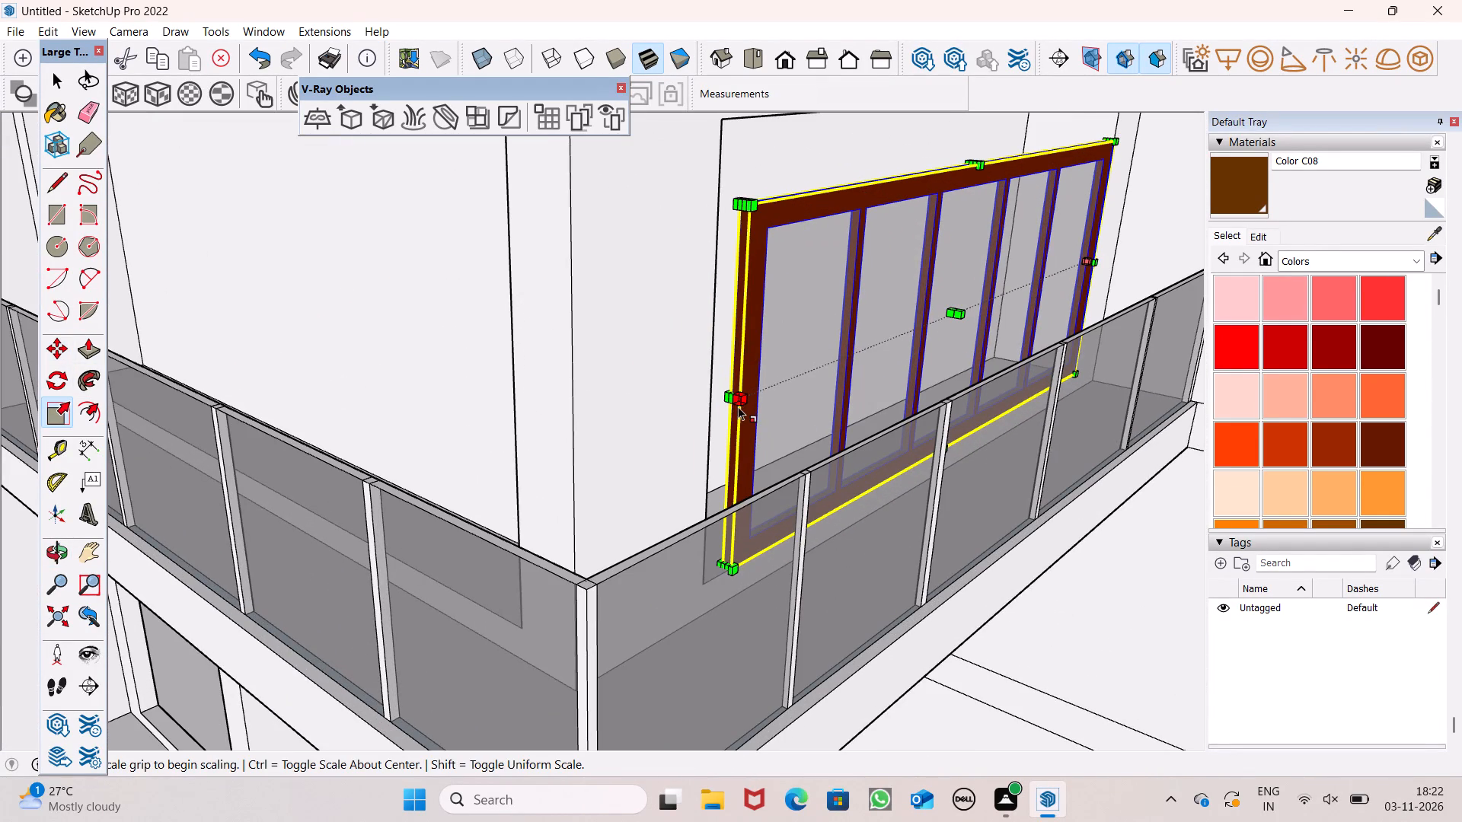
{"action": "left_click_drag", "start_coordinate": [732, 400], "coordinate": [731, 402]}
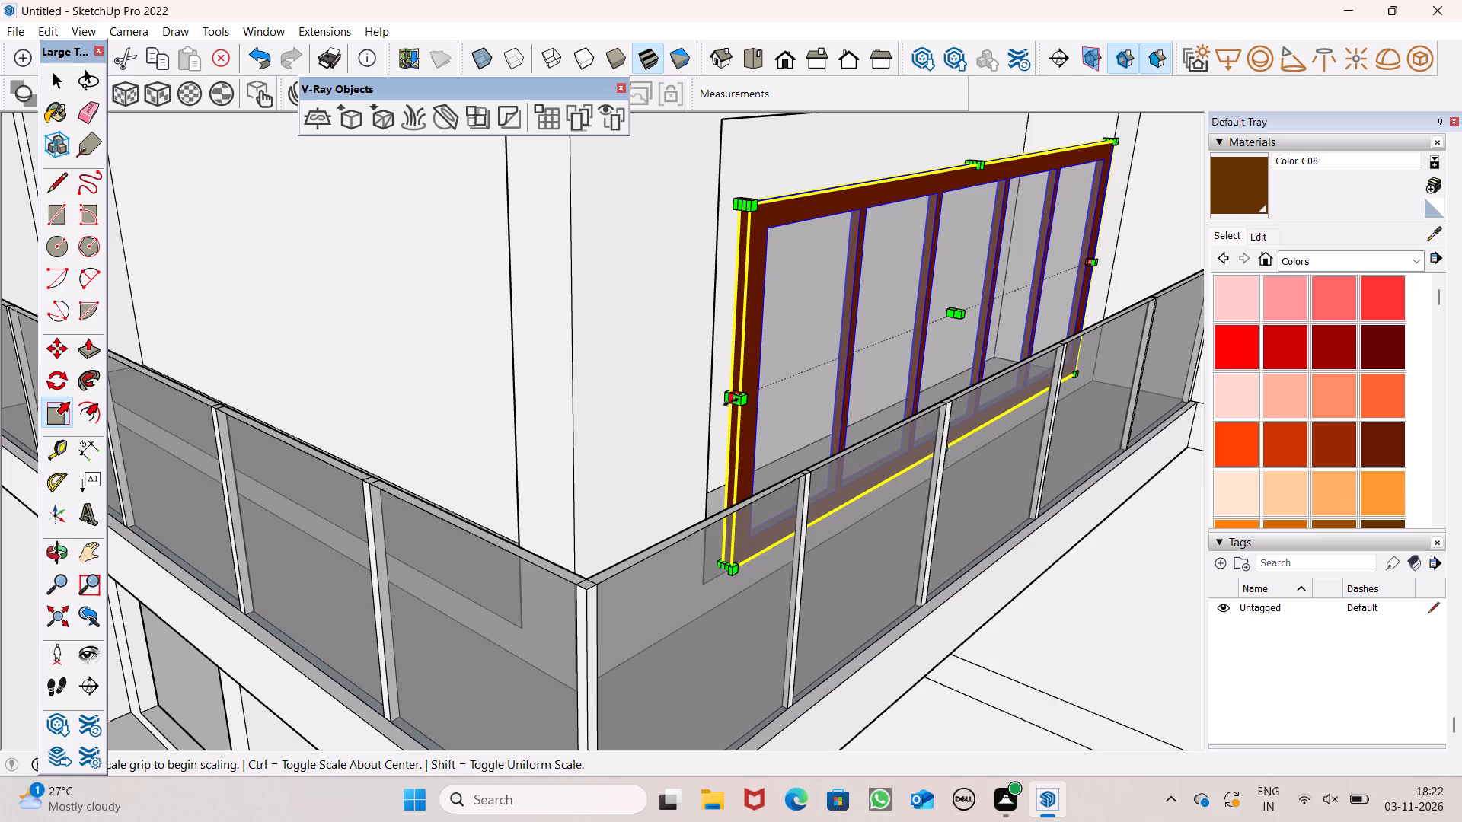
{"action": "left_click_drag", "start_coordinate": [731, 402], "coordinate": [710, 409]}
Stretch the frame along the blue axis so its top meets the balcony opening's top edge.
{"action": "scroll", "coordinate": [872, 301], "scroll_direction": "down", "scroll_amount": 5}
{"action": "scroll", "coordinate": [946, 122], "scroll_direction": "up", "scroll_amount": 3}
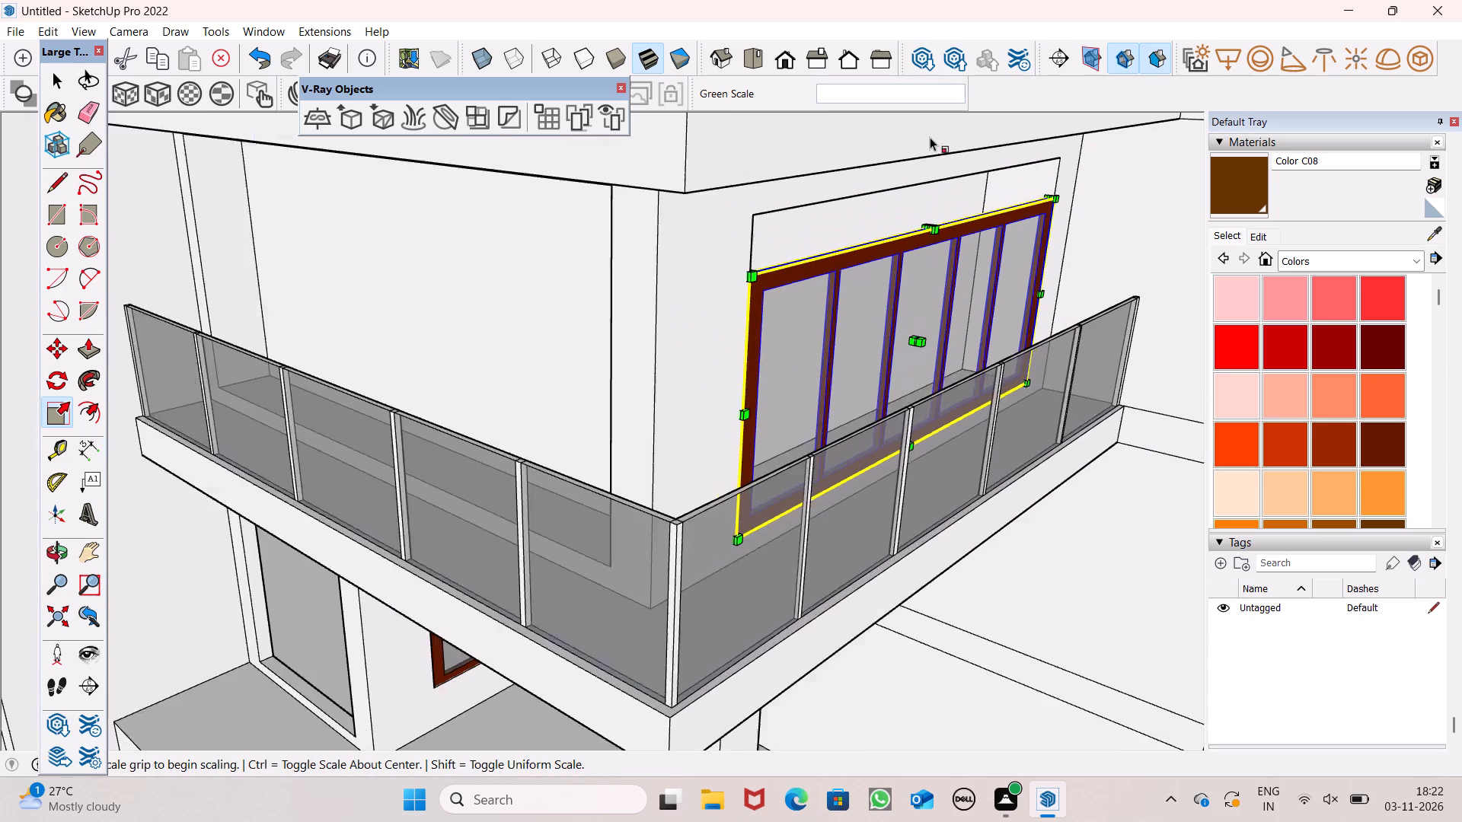
{"action": "scroll", "coordinate": [930, 137], "scroll_direction": "up", "scroll_amount": 9}
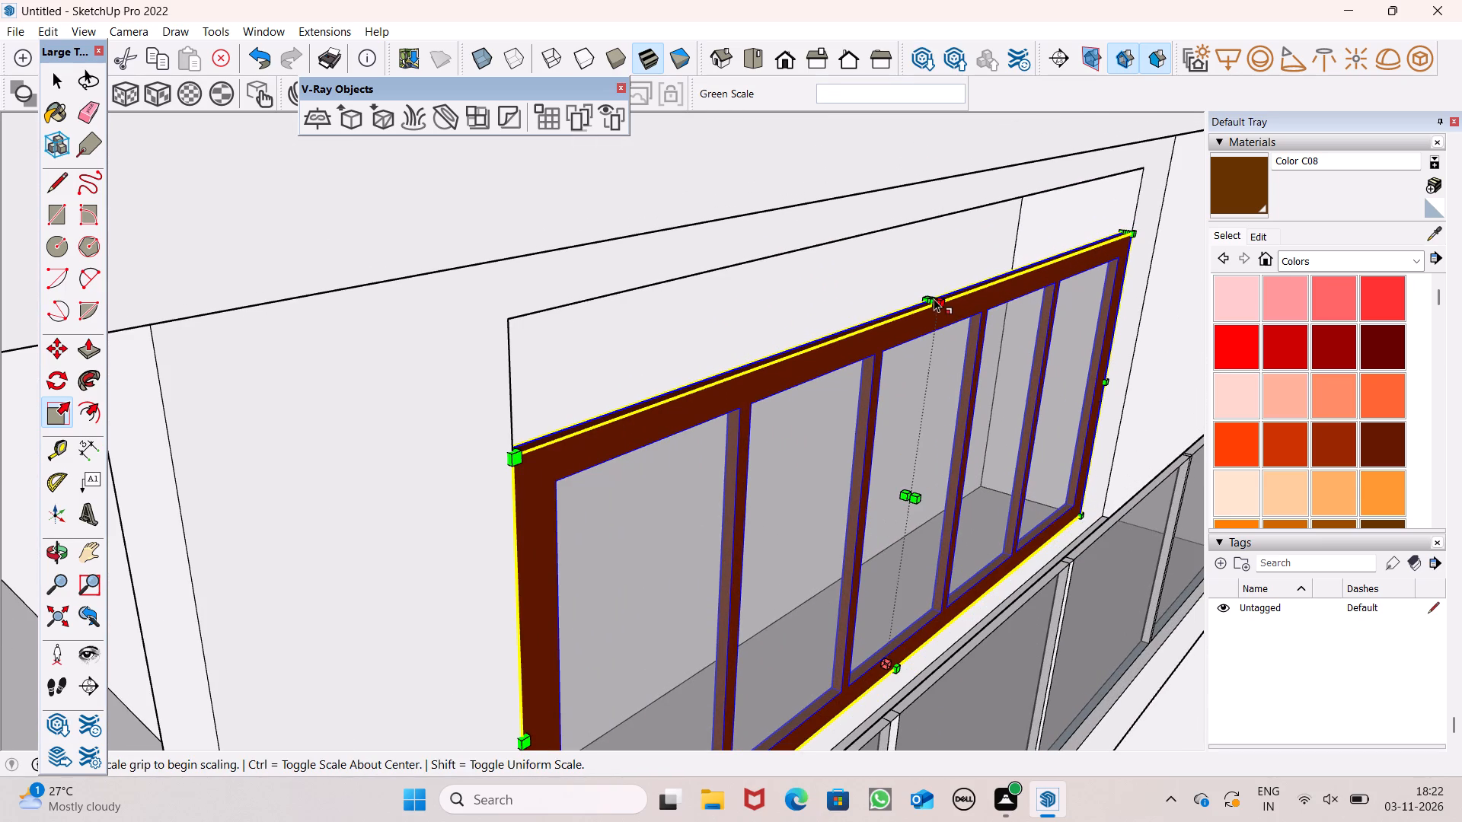
{"action": "left_click_drag", "start_coordinate": [931, 299], "coordinate": [890, 227]}
{"action": "scroll", "coordinate": [738, 261], "scroll_direction": "down", "scroll_amount": 2}
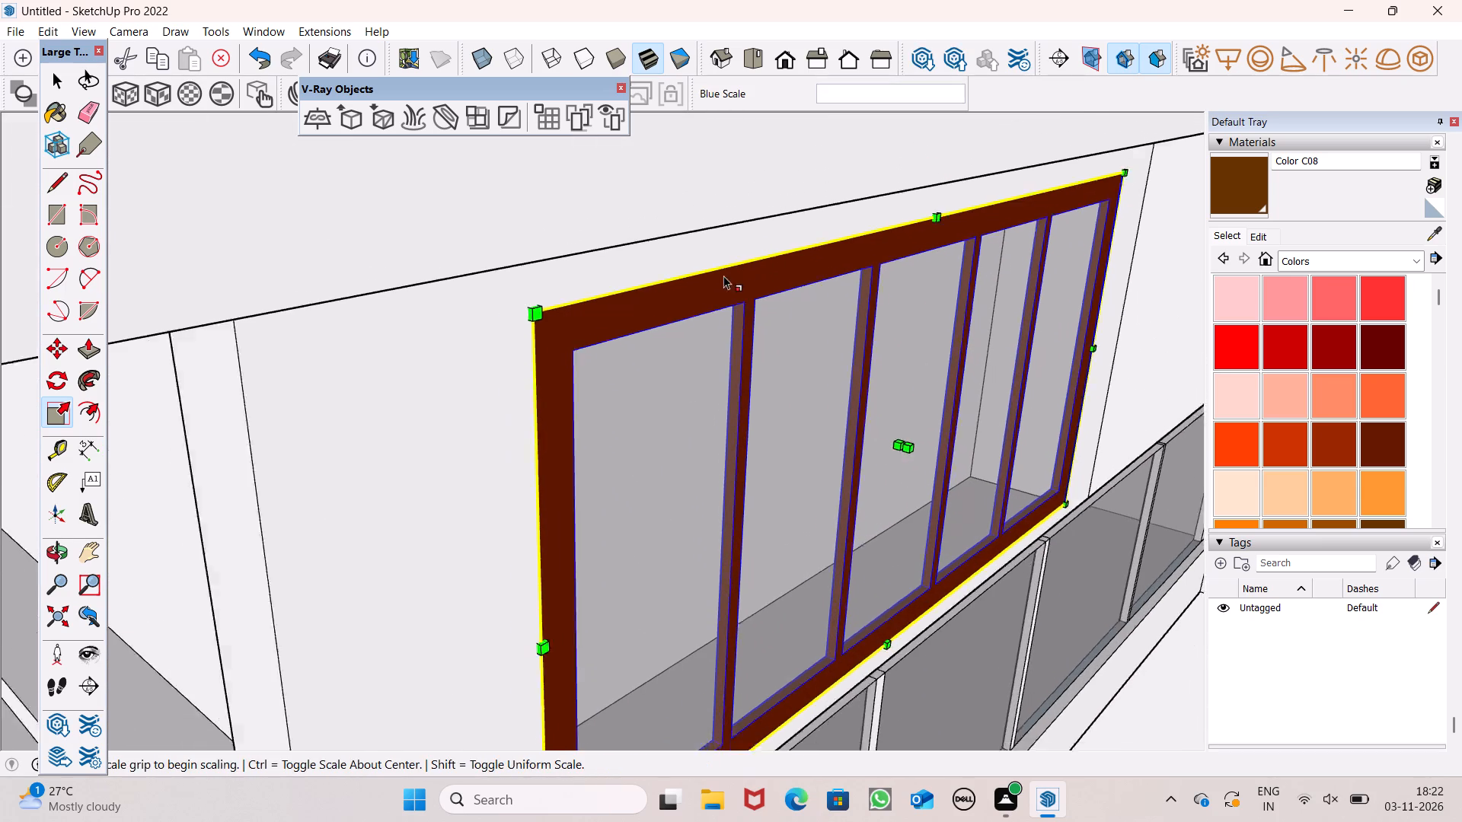
{"action": "scroll", "coordinate": [723, 276], "scroll_direction": "down", "scroll_amount": 5}
{"action": "key", "text": "space"}
Copy the fitted balcony frame up to the front opening of the top-floor balcony.
{"action": "scroll", "coordinate": [795, 288], "scroll_direction": "down", "scroll_amount": 4}
{"action": "middle_click_drag", "start_coordinate": [826, 319], "coordinate": [456, 314]}
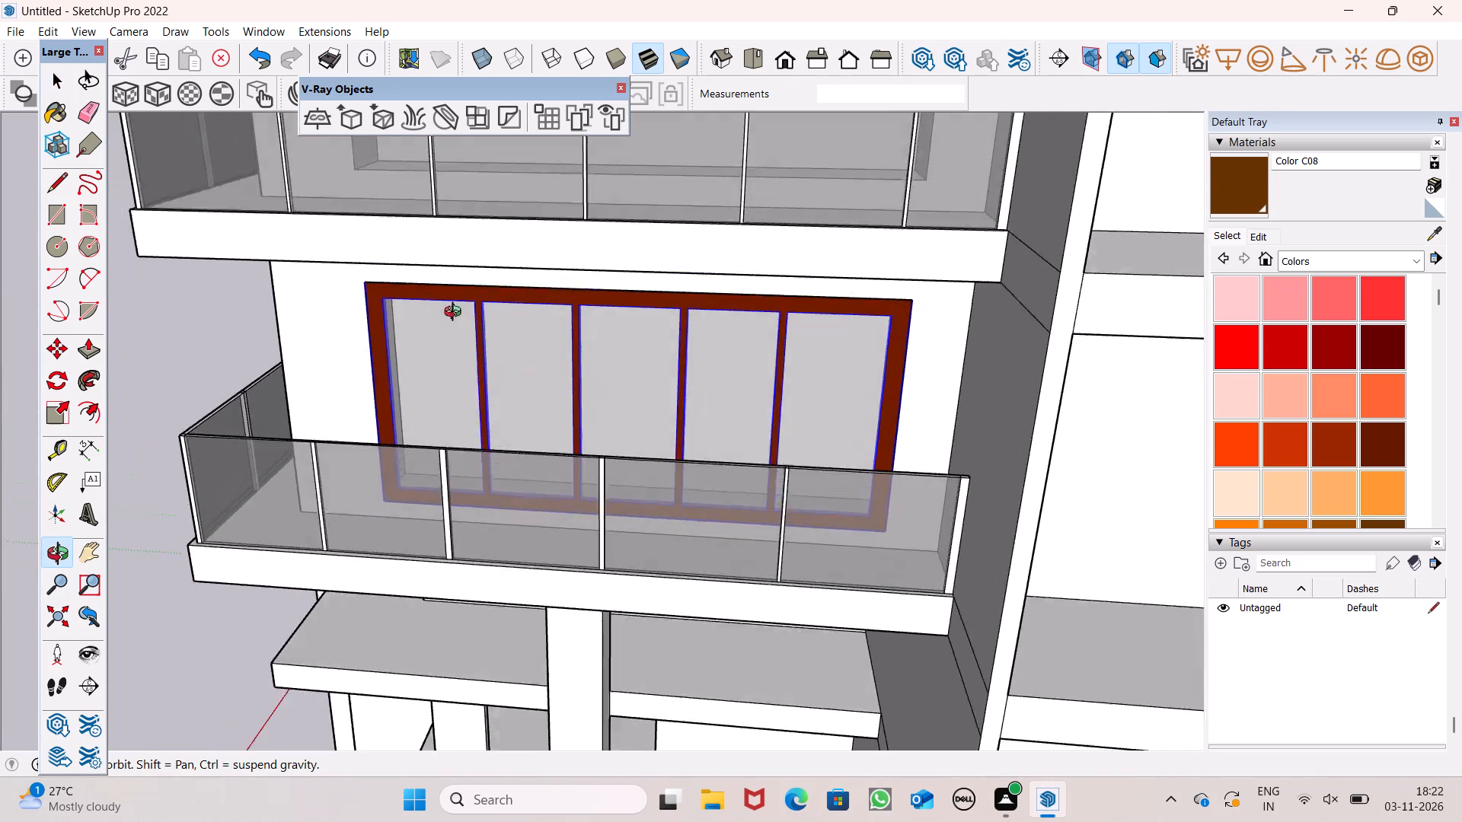
{"action": "middle_click_drag", "start_coordinate": [456, 314], "coordinate": [477, 306]}
{"action": "scroll", "coordinate": [666, 447], "scroll_direction": "down", "scroll_amount": 12}
{"action": "scroll", "coordinate": [691, 298], "scroll_direction": "up", "scroll_amount": 7}
{"action": "key", "text": "m"}
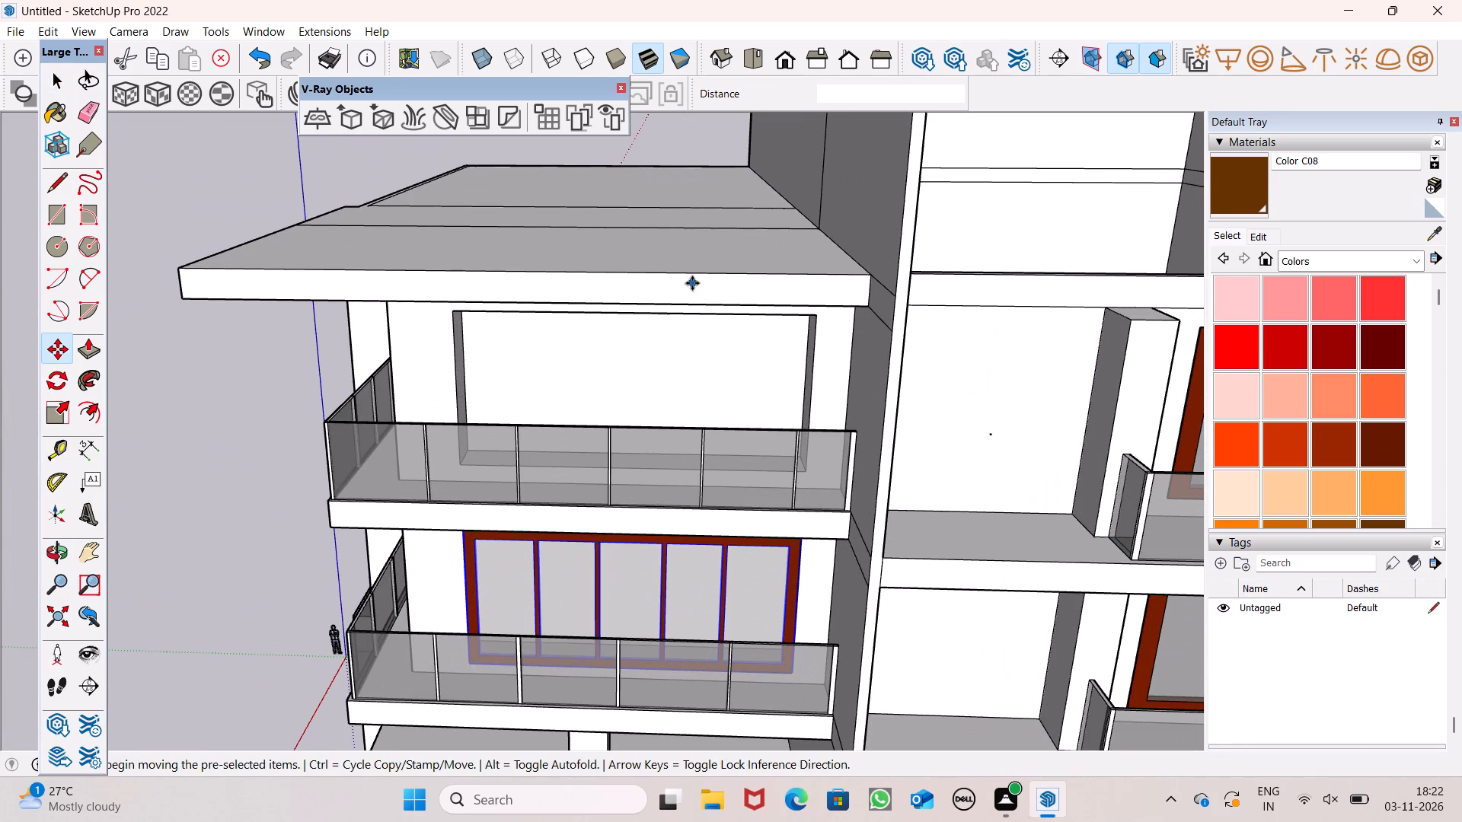
{"action": "key", "text": "Return"}
{"action": "scroll", "coordinate": [745, 381], "scroll_direction": "up", "scroll_amount": 5}
{"action": "scroll", "coordinate": [806, 472], "scroll_direction": "down", "scroll_amount": 6}
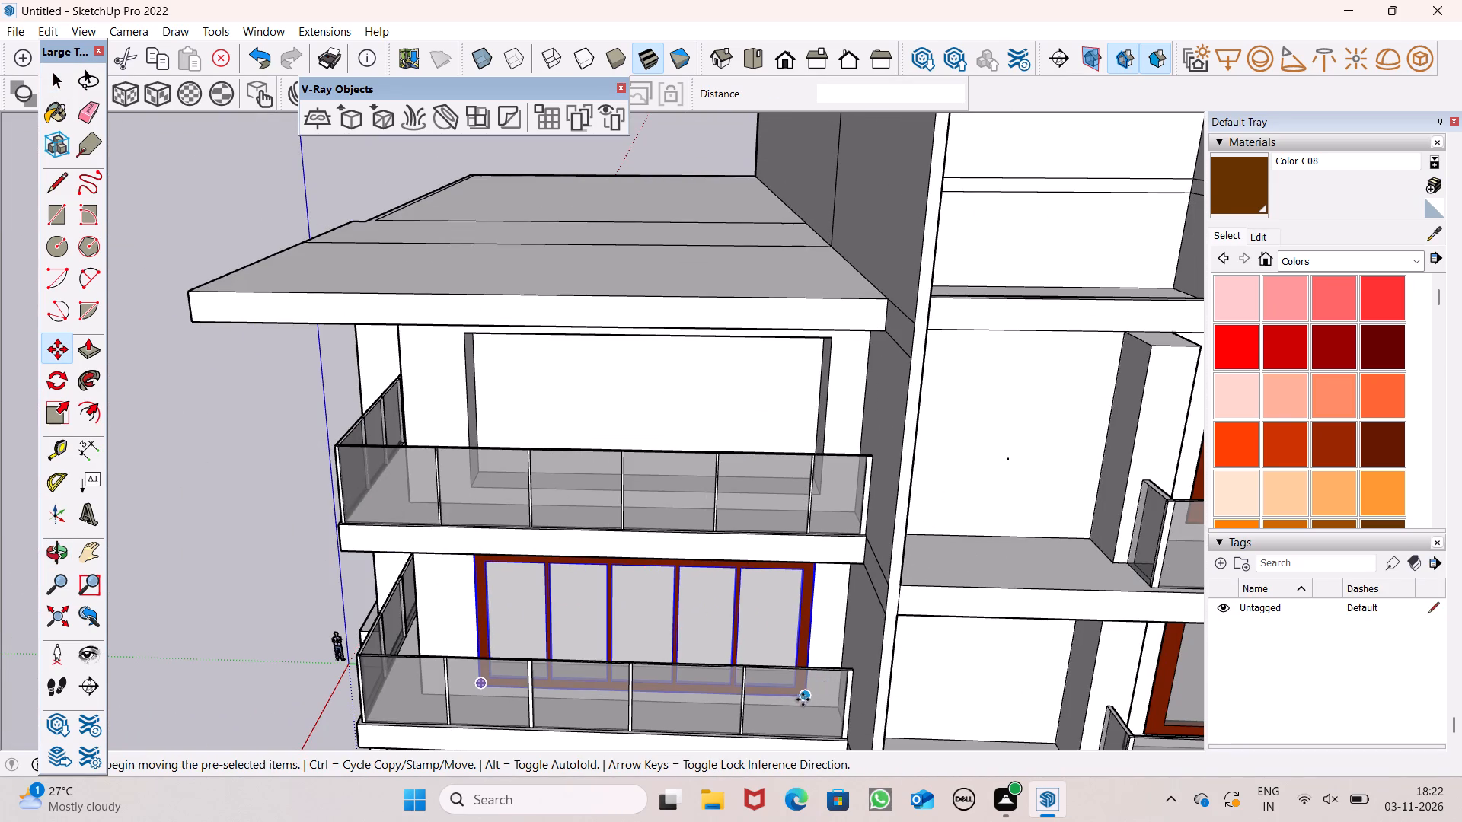
{"action": "left_click_drag", "start_coordinate": [802, 700], "coordinate": [820, 491]}
Move the top-floor frame so its bottom corner sits on the opening's lower corner, and clear the selection.
{"action": "scroll", "coordinate": [822, 384], "scroll_direction": "up", "scroll_amount": 8}
{"action": "middle_click_drag", "start_coordinate": [866, 464], "coordinate": [796, 575]}
{"action": "scroll", "coordinate": [759, 652], "scroll_direction": "up", "scroll_amount": 4}
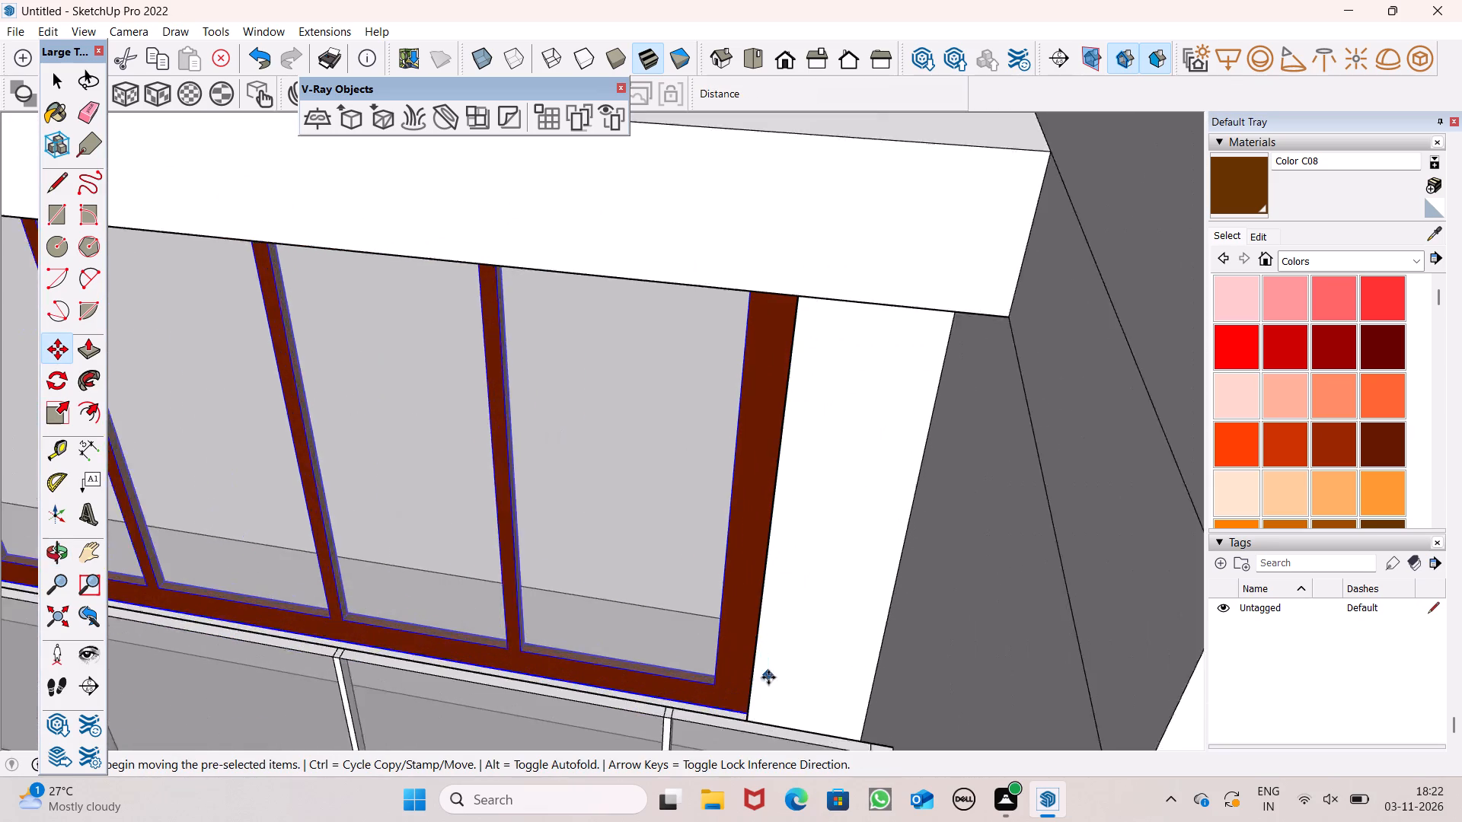
{"action": "scroll", "coordinate": [768, 677], "scroll_direction": "up", "scroll_amount": 2}
{"action": "scroll", "coordinate": [851, 477], "scroll_direction": "down", "scroll_amount": 6}
{"action": "middle_click_drag", "start_coordinate": [860, 534], "coordinate": [823, 628]}
{"action": "scroll", "coordinate": [681, 731], "scroll_direction": "up", "scroll_amount": 7}
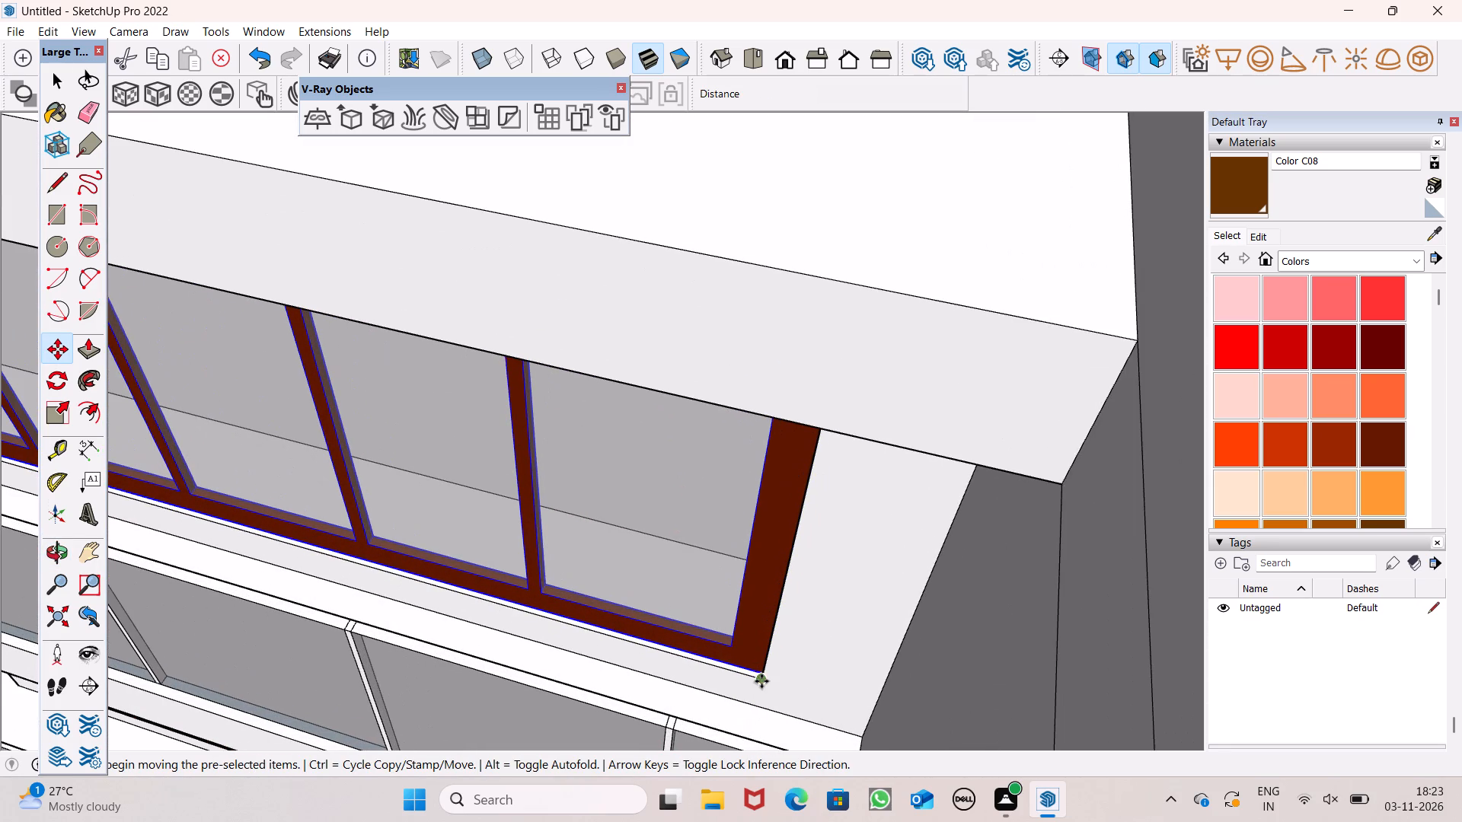
{"action": "left_click_drag", "start_coordinate": [760, 671], "coordinate": [758, 678]}
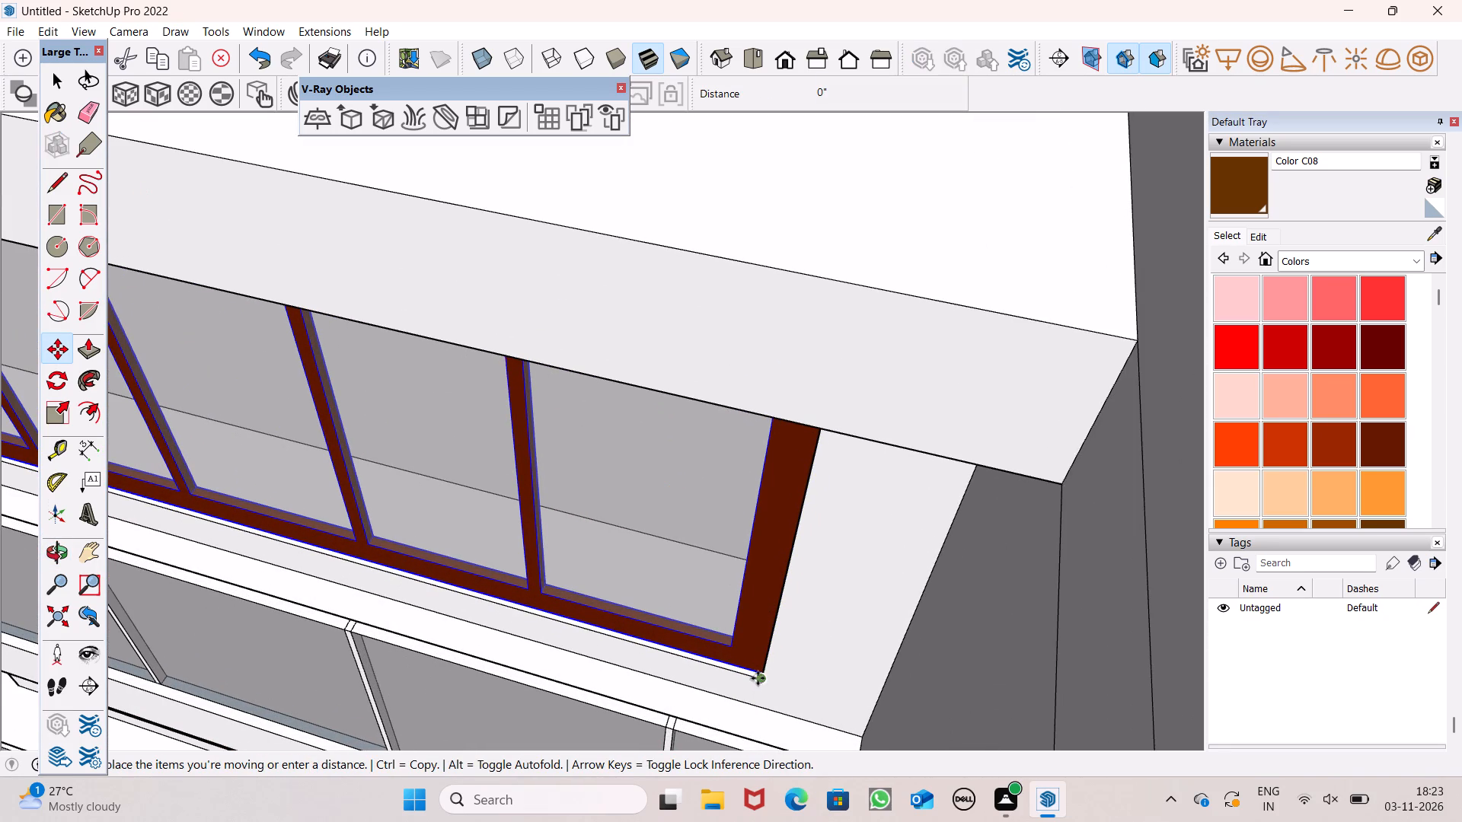
{"action": "left_click_drag", "start_coordinate": [758, 678], "coordinate": [754, 678]}
{"action": "middle_click_drag", "start_coordinate": [763, 705], "coordinate": [821, 667]}
{"action": "scroll", "coordinate": [826, 629], "scroll_direction": "up", "scroll_amount": 7}
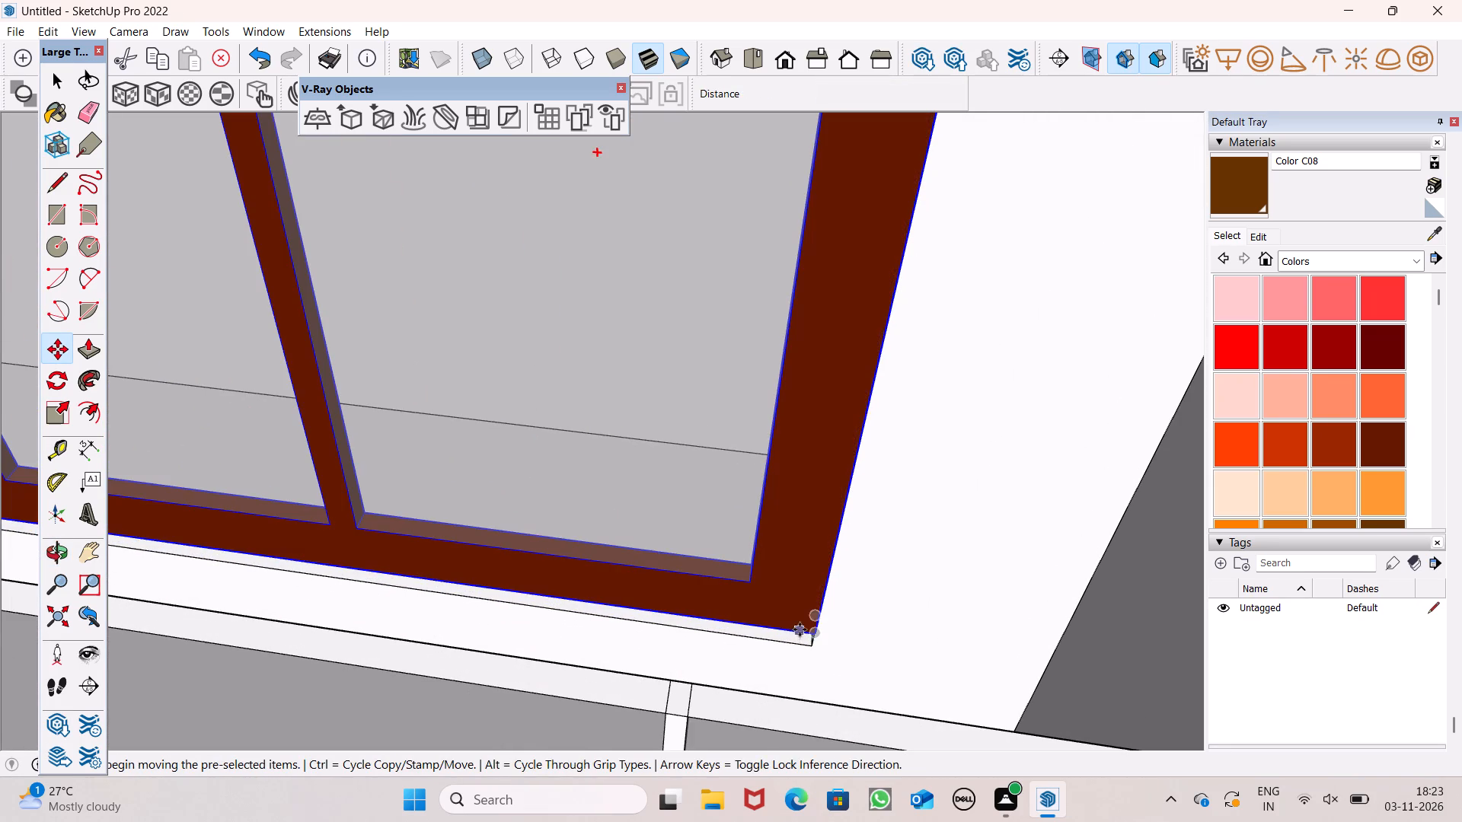
{"action": "left_click_drag", "start_coordinate": [810, 631], "coordinate": [807, 651]}
{"action": "key", "text": "space"}
{"action": "scroll", "coordinate": [854, 505], "scroll_direction": "down", "scroll_amount": 7}
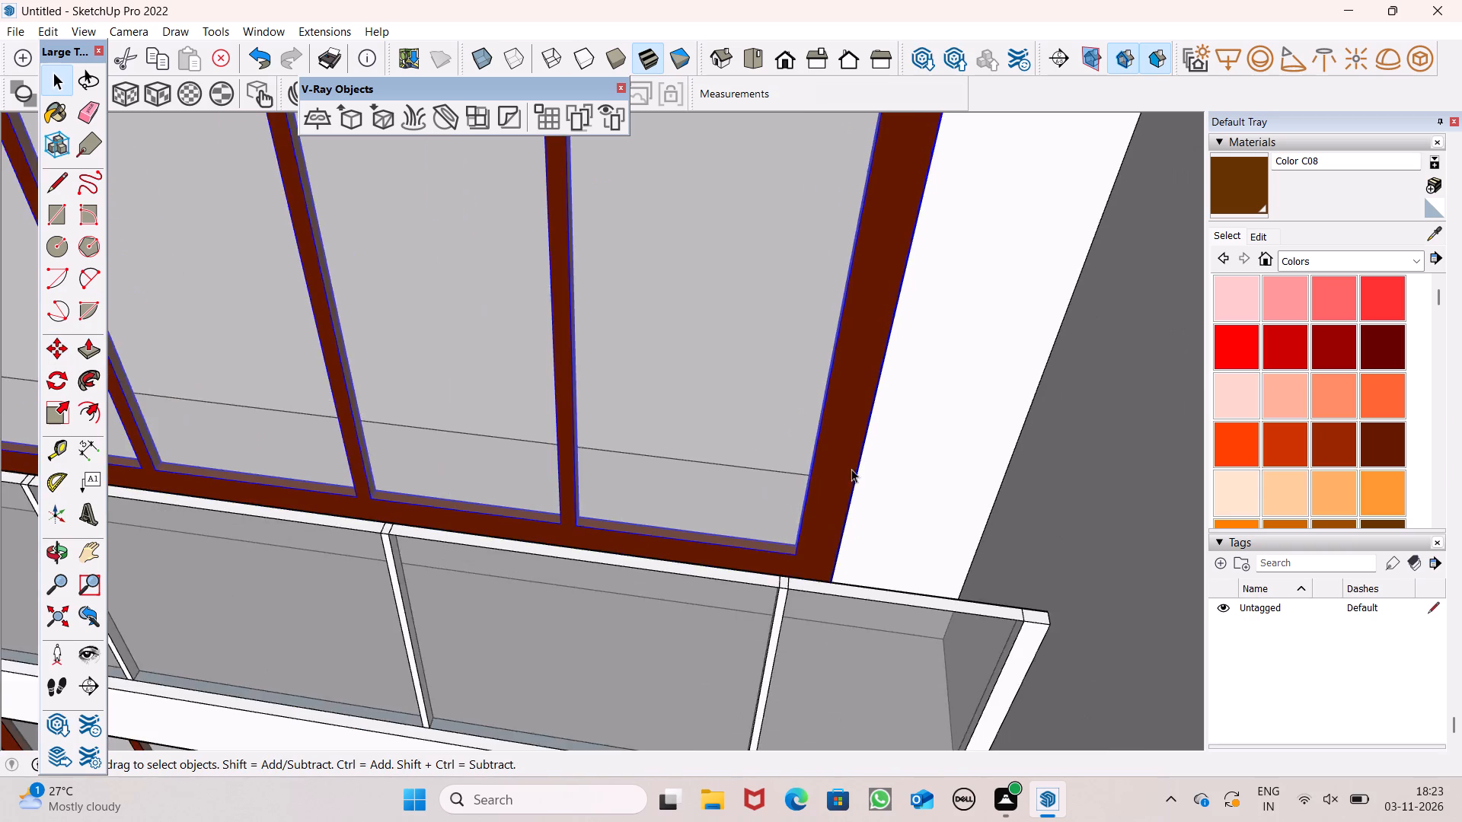
{"action": "scroll", "coordinate": [849, 465], "scroll_direction": "down", "scroll_amount": 17}
{"action": "middle_click_drag", "start_coordinate": [708, 462], "coordinate": [816, 271]}
{"action": "scroll", "coordinate": [816, 271], "scroll_direction": "up", "scroll_amount": 1}
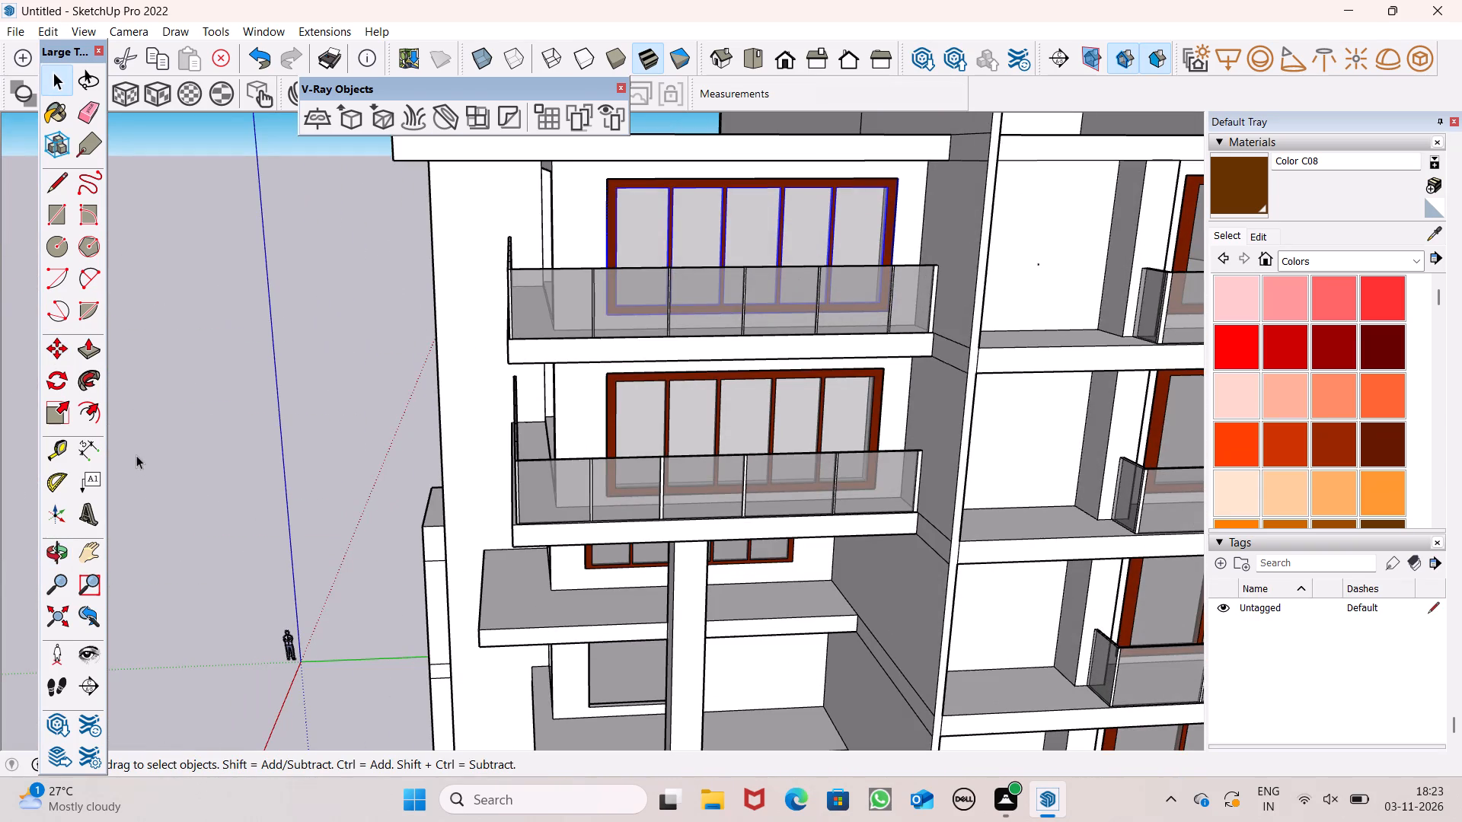
{"action": "left_click", "coordinate": [136, 455]}
Copy the upper of the two side frames below the terrace up to the lower railed balcony's side opening.
{"action": "scroll", "coordinate": [480, 413], "scroll_direction": "down", "scroll_amount": 3}
{"action": "middle_click_drag", "start_coordinate": [485, 419], "coordinate": [729, 294]}
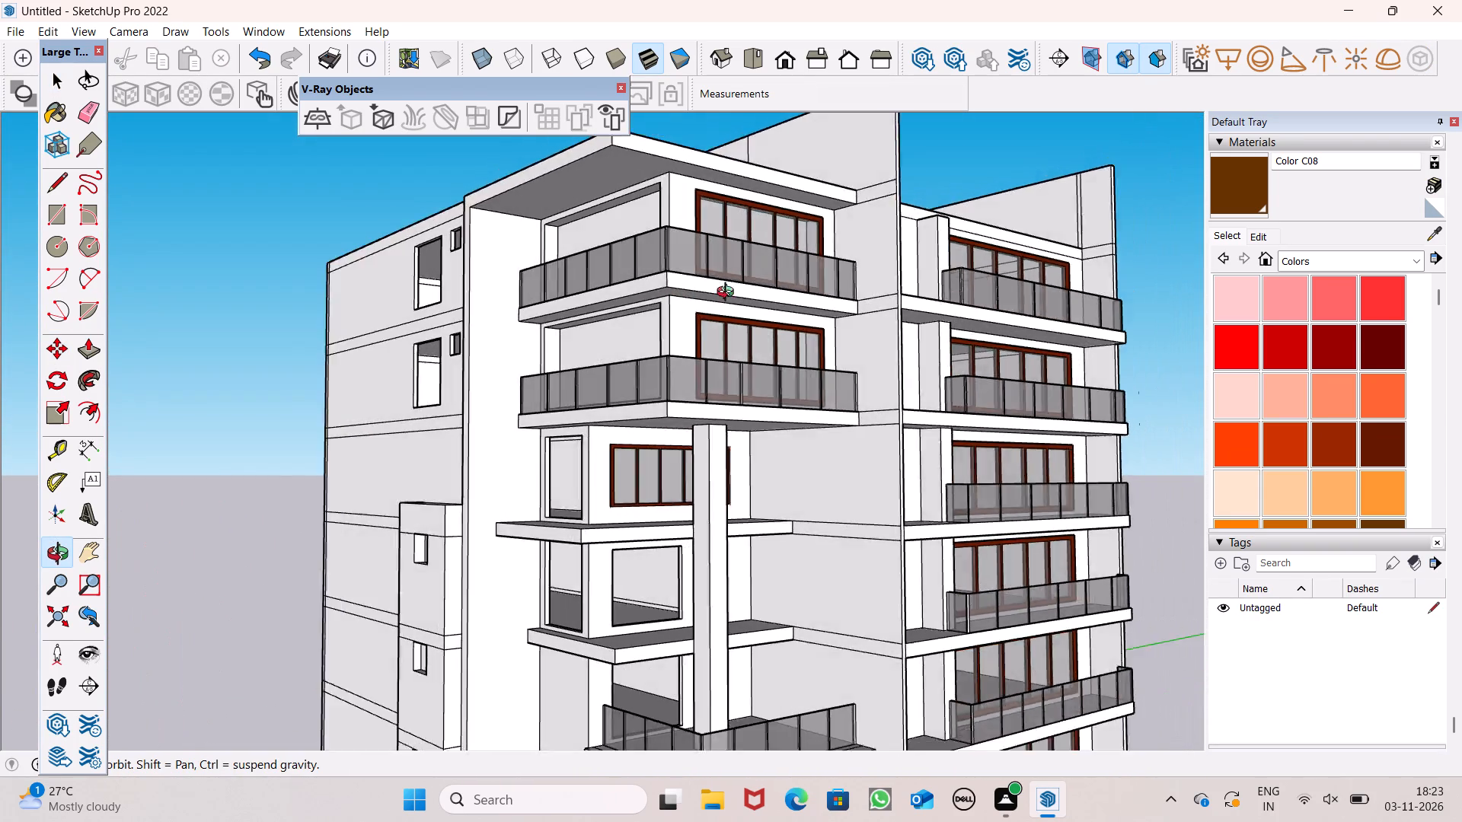
{"action": "middle_click_drag", "start_coordinate": [729, 294], "coordinate": [822, 438]}
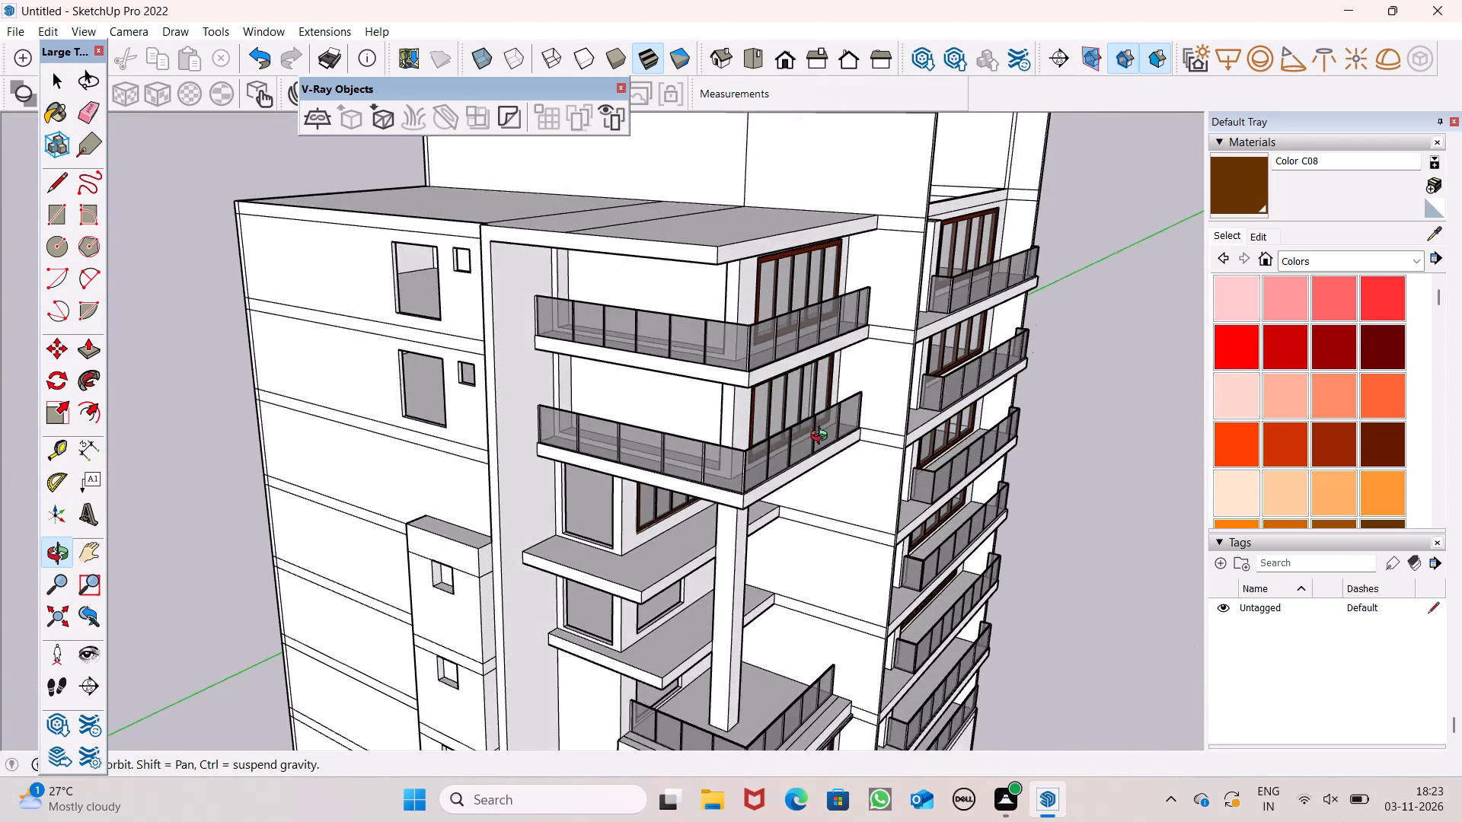
{"action": "middle_click_drag", "start_coordinate": [822, 438], "coordinate": [949, 377]}
{"action": "scroll", "coordinate": [629, 320], "scroll_direction": "down", "scroll_amount": 8}
{"action": "middle_click_drag", "start_coordinate": [735, 518], "coordinate": [853, 559]}
{"action": "scroll", "coordinate": [709, 562], "scroll_direction": "up", "scroll_amount": 2}
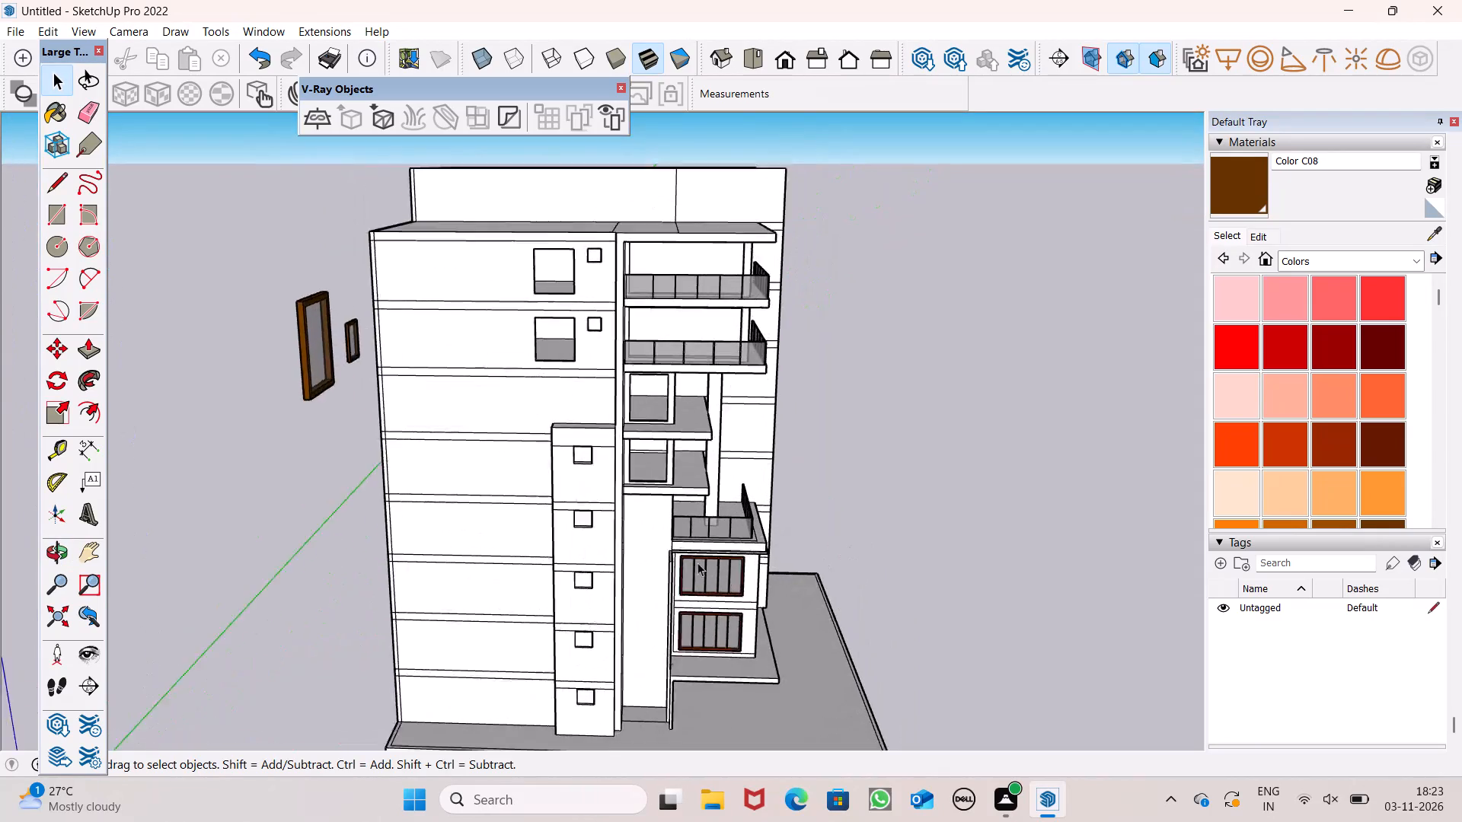
{"action": "scroll", "coordinate": [697, 562], "scroll_direction": "up", "scroll_amount": 4}
{"action": "left_click", "coordinate": [713, 581]}
{"action": "scroll", "coordinate": [630, 502], "scroll_direction": "down", "scroll_amount": 6}
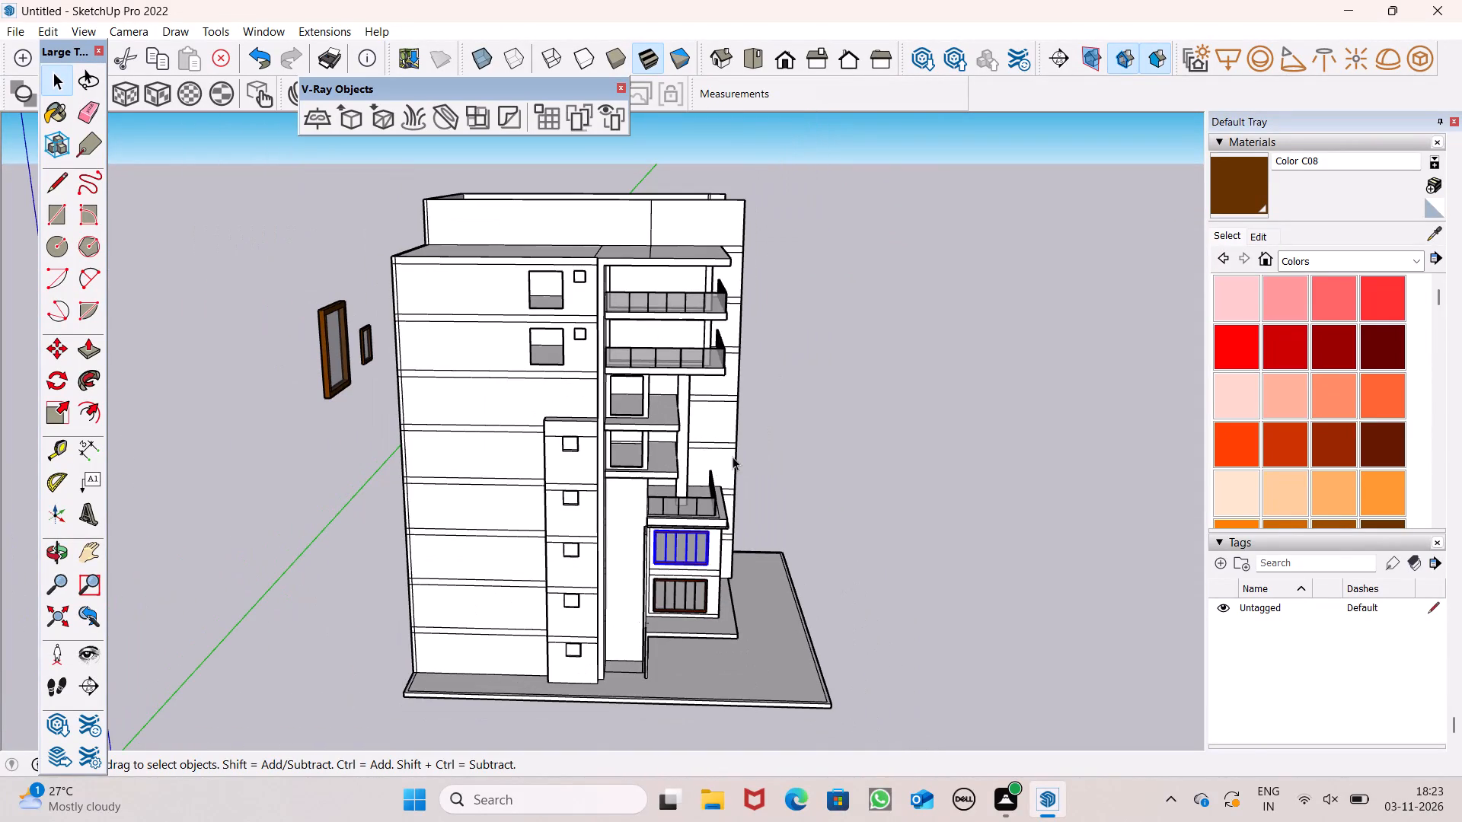
{"action": "key", "text": "m"}
{"action": "key", "text": "Return"}
{"action": "scroll", "coordinate": [720, 458], "scroll_direction": "up", "scroll_amount": 4}
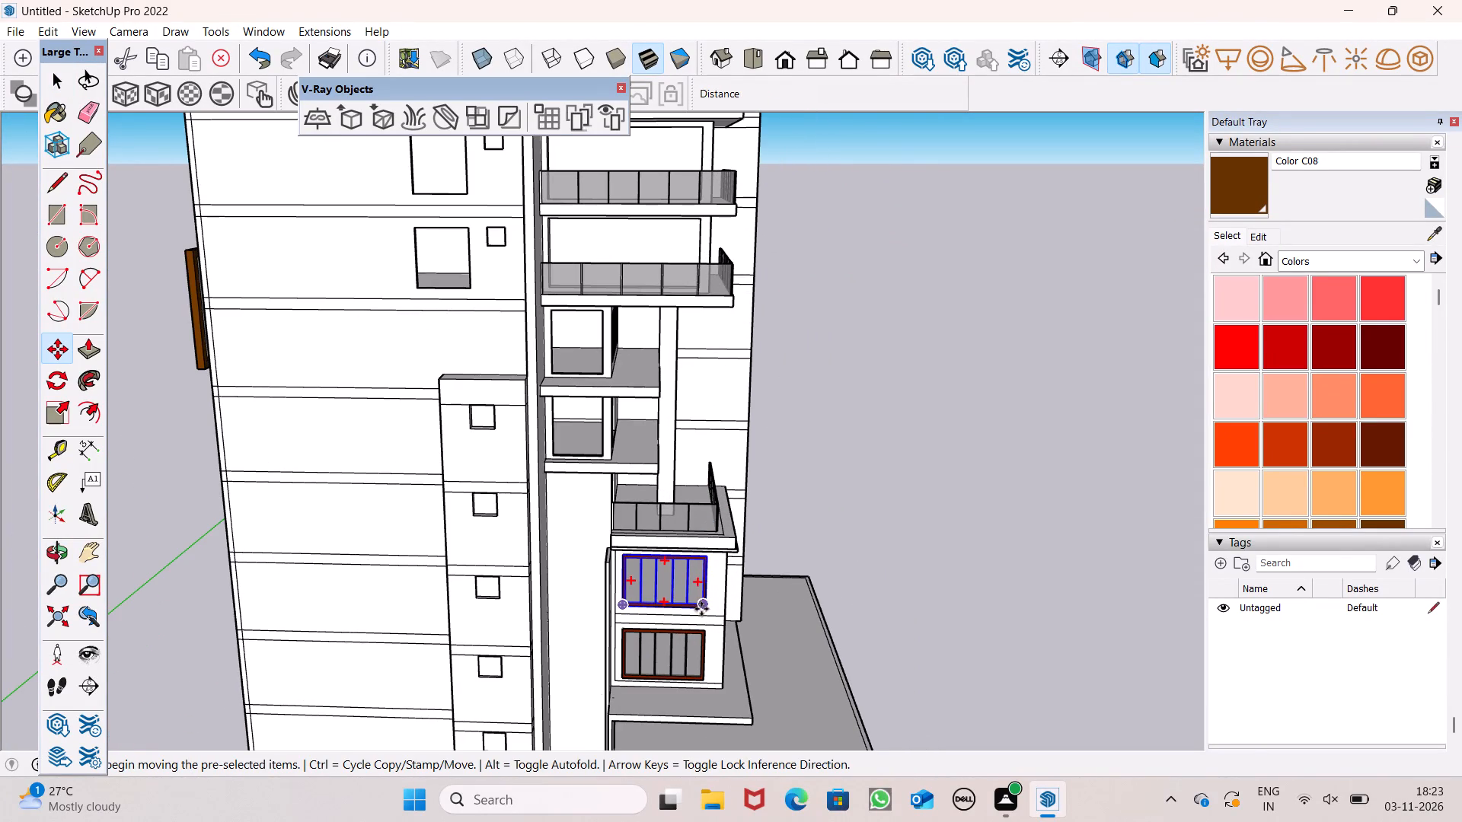
{"action": "left_click_drag", "start_coordinate": [704, 603], "coordinate": [624, 285]}
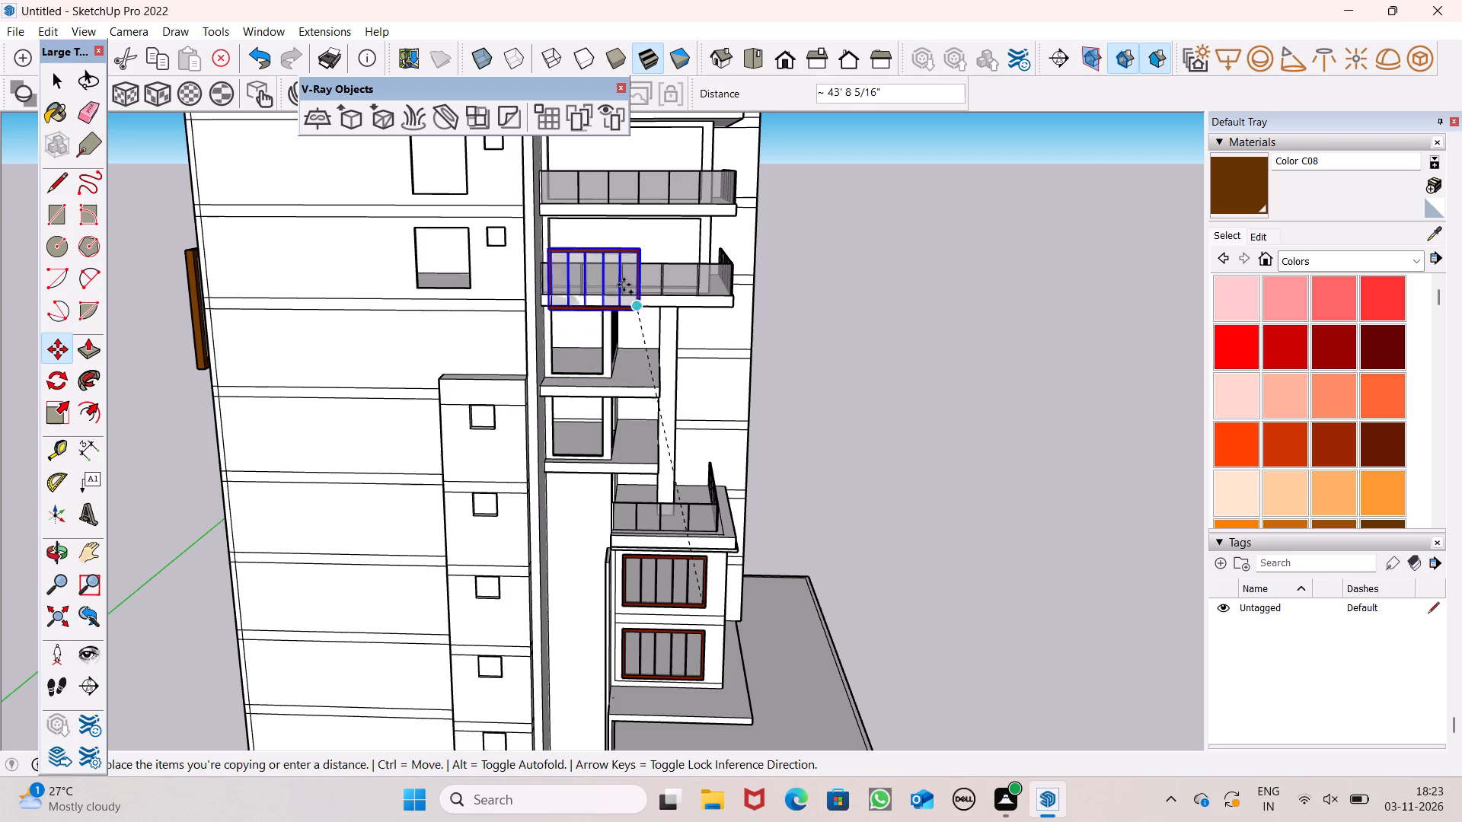
{"action": "left_click_drag", "start_coordinate": [624, 285], "coordinate": [694, 253]}
Move the copied side frame down and flush so its bottom corner meets the side opening's lower corner.
{"action": "scroll", "coordinate": [696, 238], "scroll_direction": "up", "scroll_amount": 2}
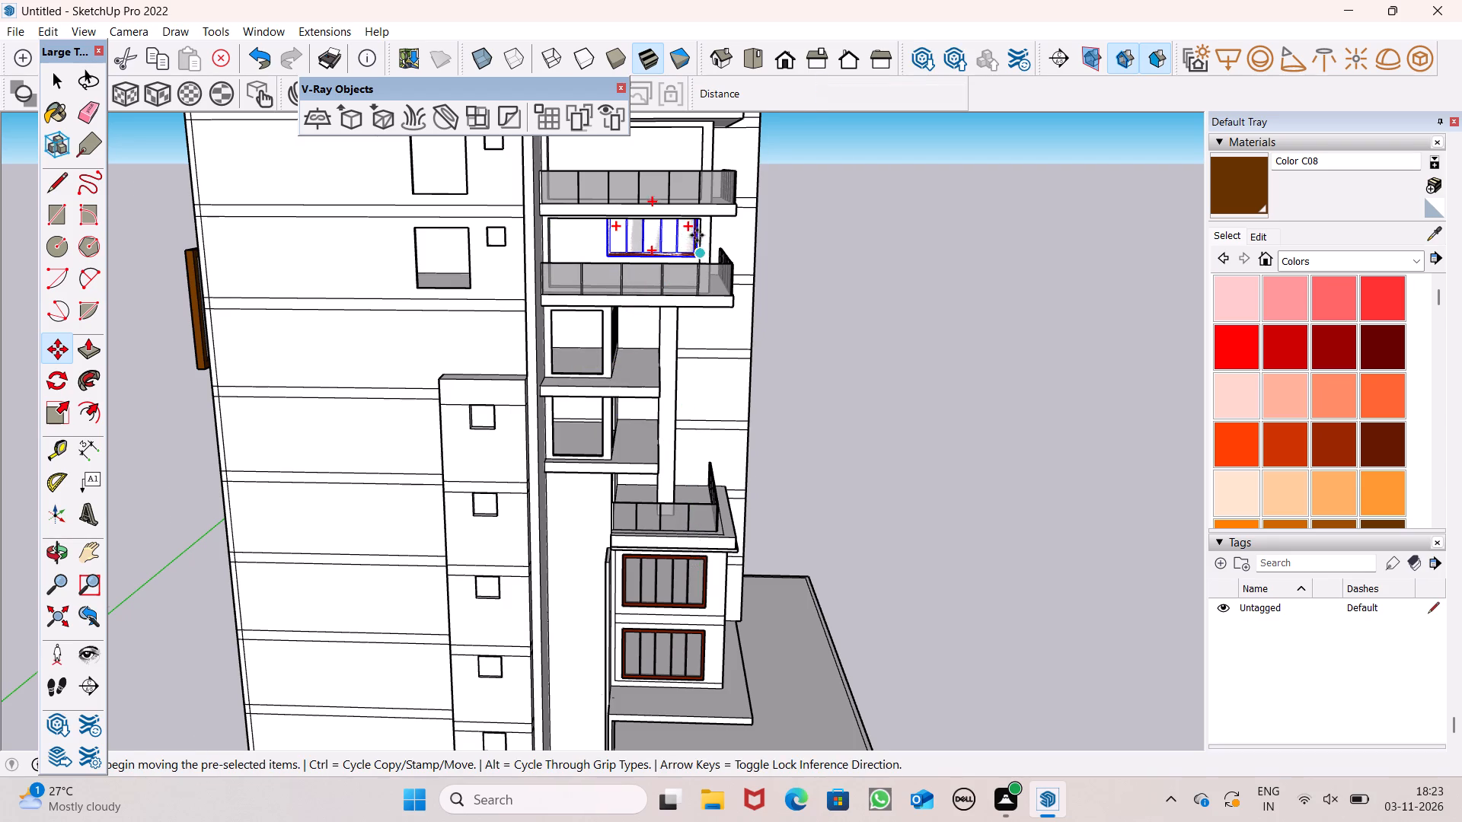
{"action": "scroll", "coordinate": [697, 235], "scroll_direction": "up", "scroll_amount": 6}
{"action": "middle_click_drag", "start_coordinate": [701, 305], "coordinate": [611, 407]}
{"action": "scroll", "coordinate": [608, 406], "scroll_direction": "up", "scroll_amount": 7}
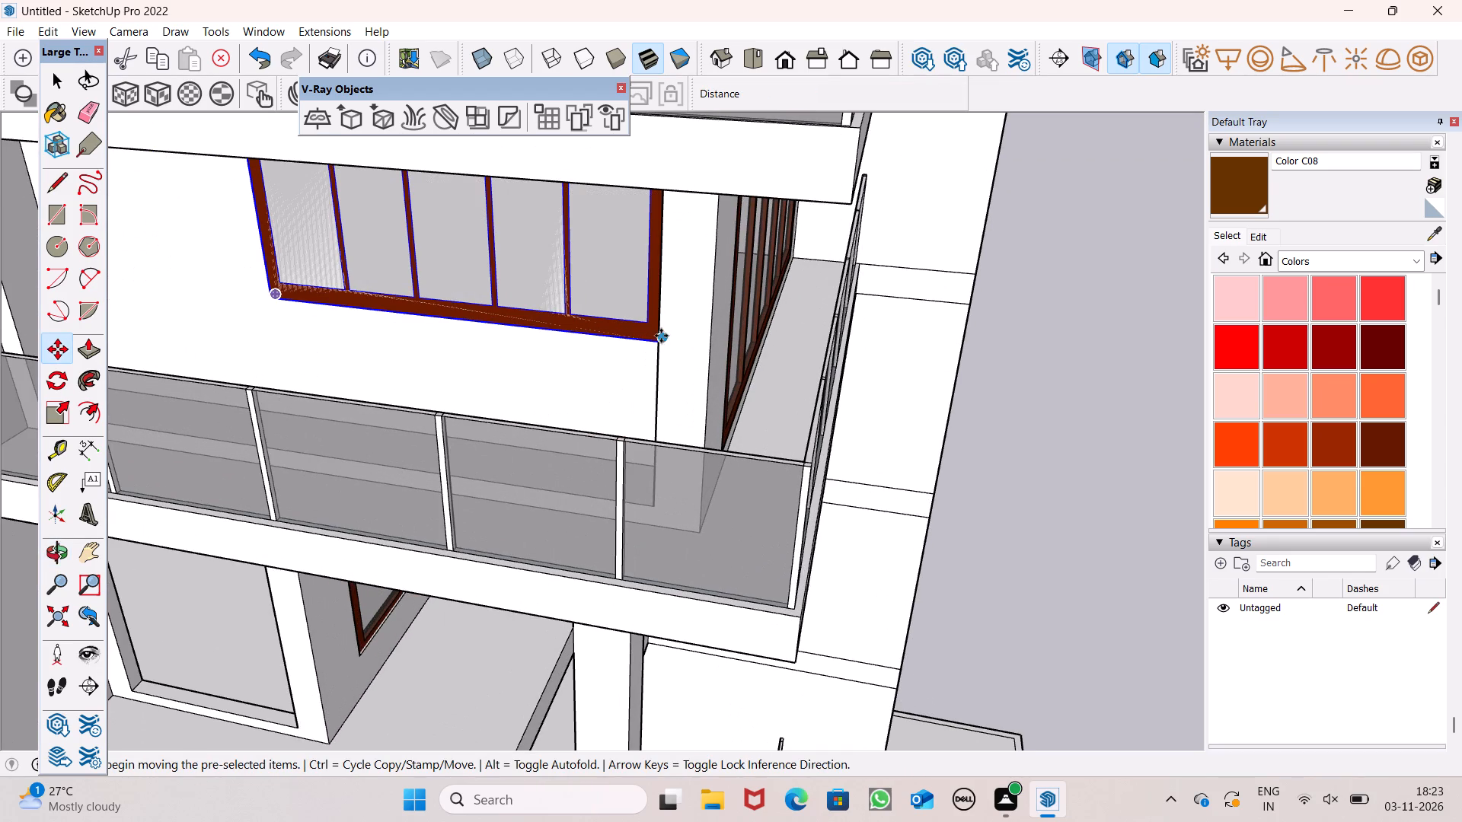
{"action": "left_click_drag", "start_coordinate": [661, 343], "coordinate": [657, 452]}
{"action": "scroll", "coordinate": [692, 444], "scroll_direction": "up", "scroll_amount": 1}
{"action": "middle_click_drag", "start_coordinate": [692, 444], "coordinate": [598, 572]}
{"action": "scroll", "coordinate": [605, 573], "scroll_direction": "up", "scroll_amount": 1}
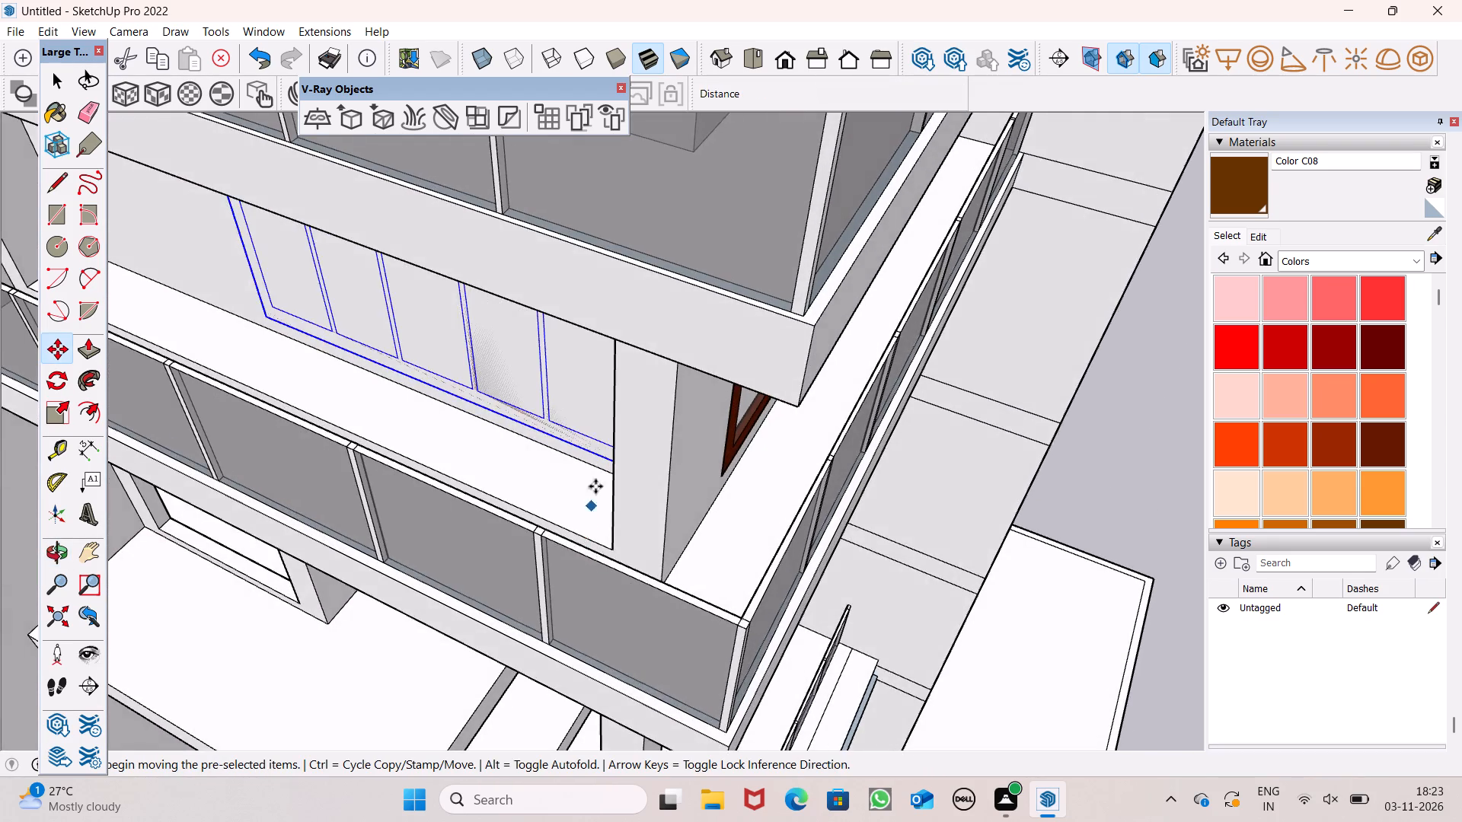
{"action": "scroll", "coordinate": [596, 479], "scroll_direction": "up", "scroll_amount": 5}
{"action": "middle_click_drag", "start_coordinate": [623, 478], "coordinate": [700, 508]}
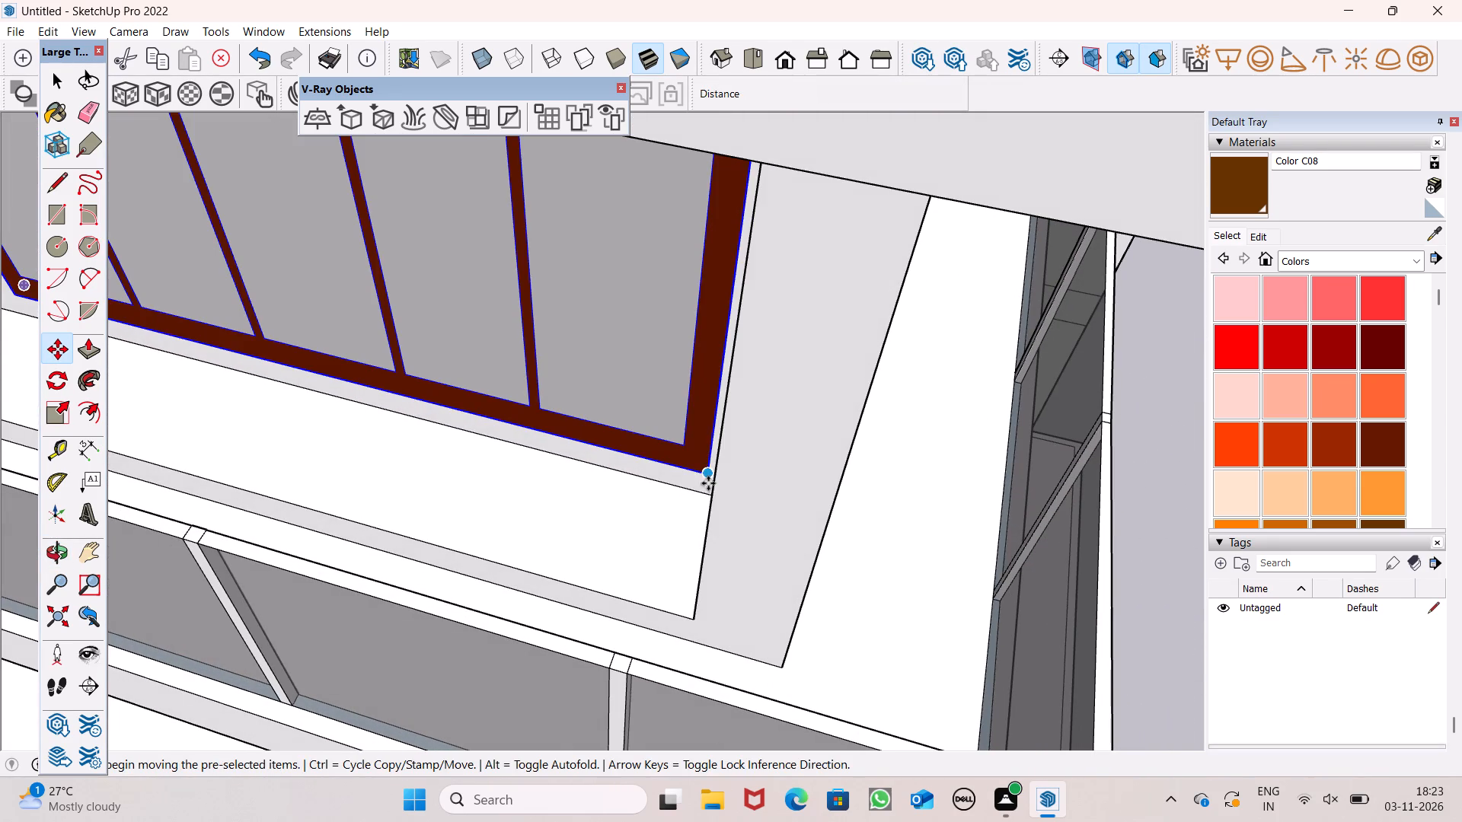
{"action": "left_click_drag", "start_coordinate": [709, 483], "coordinate": [687, 613]}
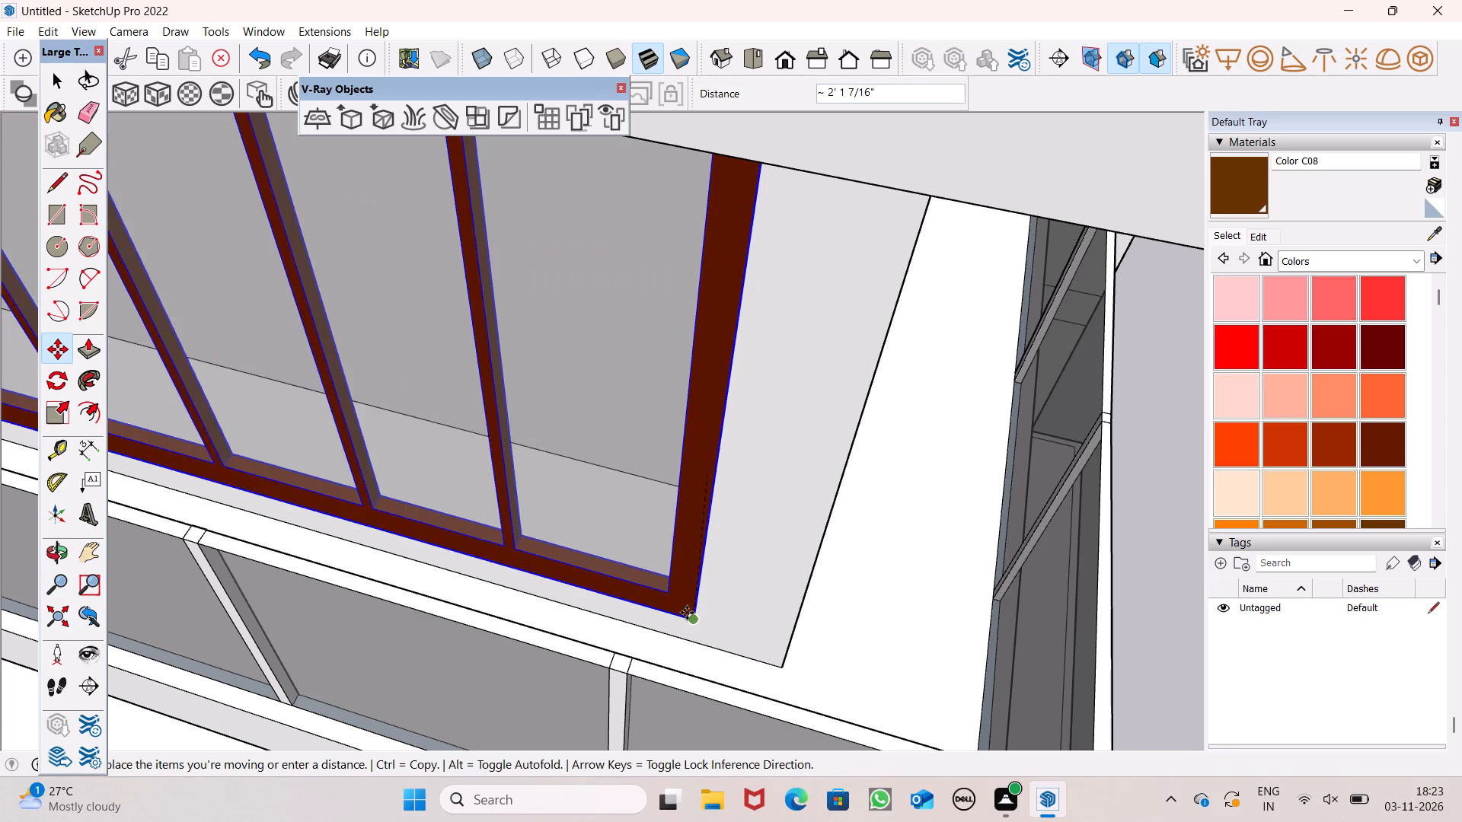
{"action": "left_click_drag", "start_coordinate": [687, 613], "coordinate": [687, 607]}
{"action": "scroll", "coordinate": [685, 597], "scroll_direction": "up", "scroll_amount": 2}
{"action": "left_click_drag", "start_coordinate": [688, 617], "coordinate": [688, 617]}
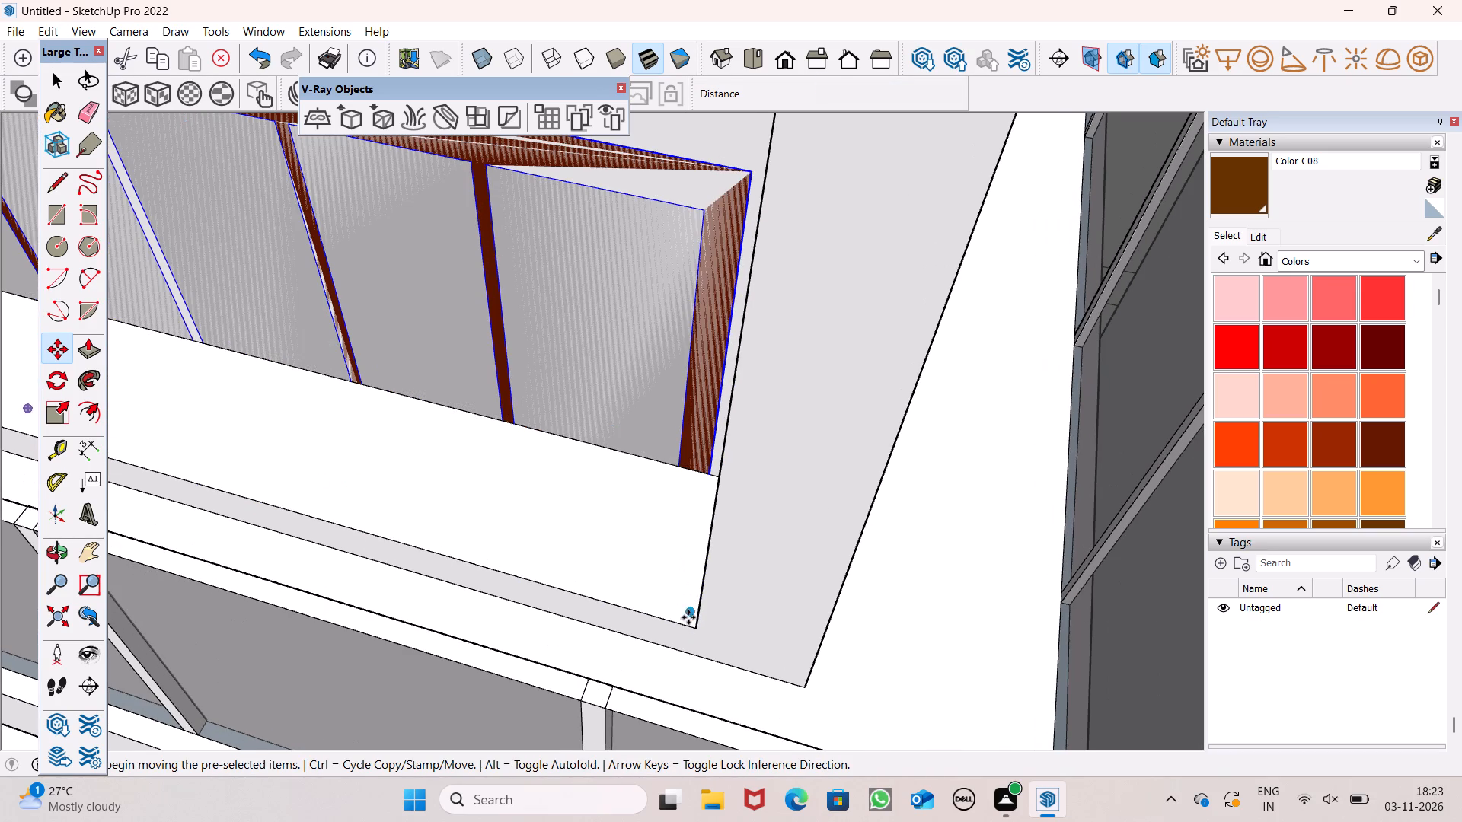
{"action": "left_click_drag", "start_coordinate": [688, 617], "coordinate": [696, 620]}
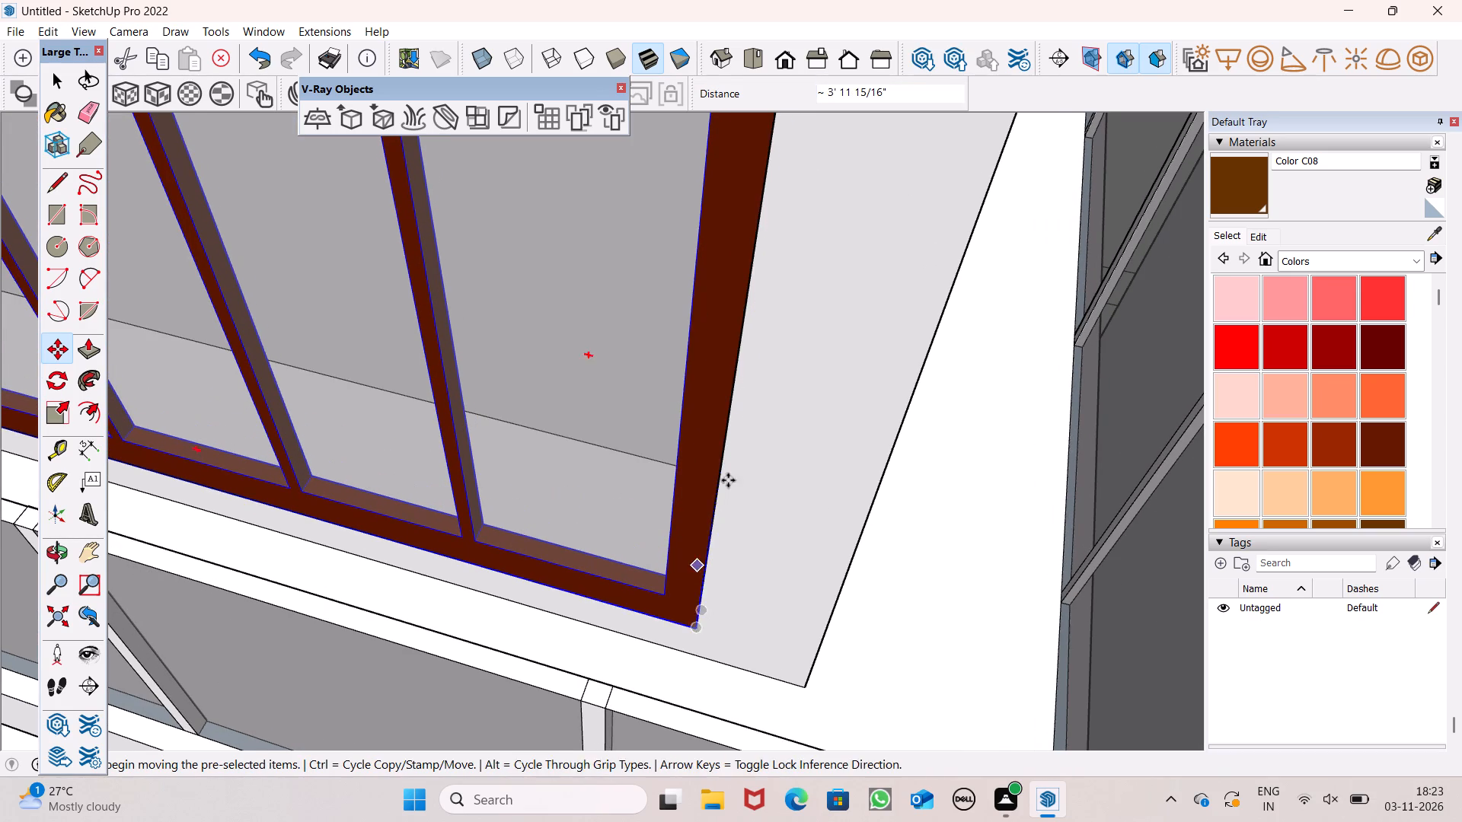
Widen the copied side frame on the lower railed balcony by about 1.68 times so it reaches the opening's far edge.
{"action": "scroll", "coordinate": [757, 457], "scroll_direction": "down", "scroll_amount": 7}
{"action": "scroll", "coordinate": [724, 394], "scroll_direction": "down", "scroll_amount": 3}
{"action": "middle_click_drag", "start_coordinate": [730, 386], "coordinate": [899, 336]}
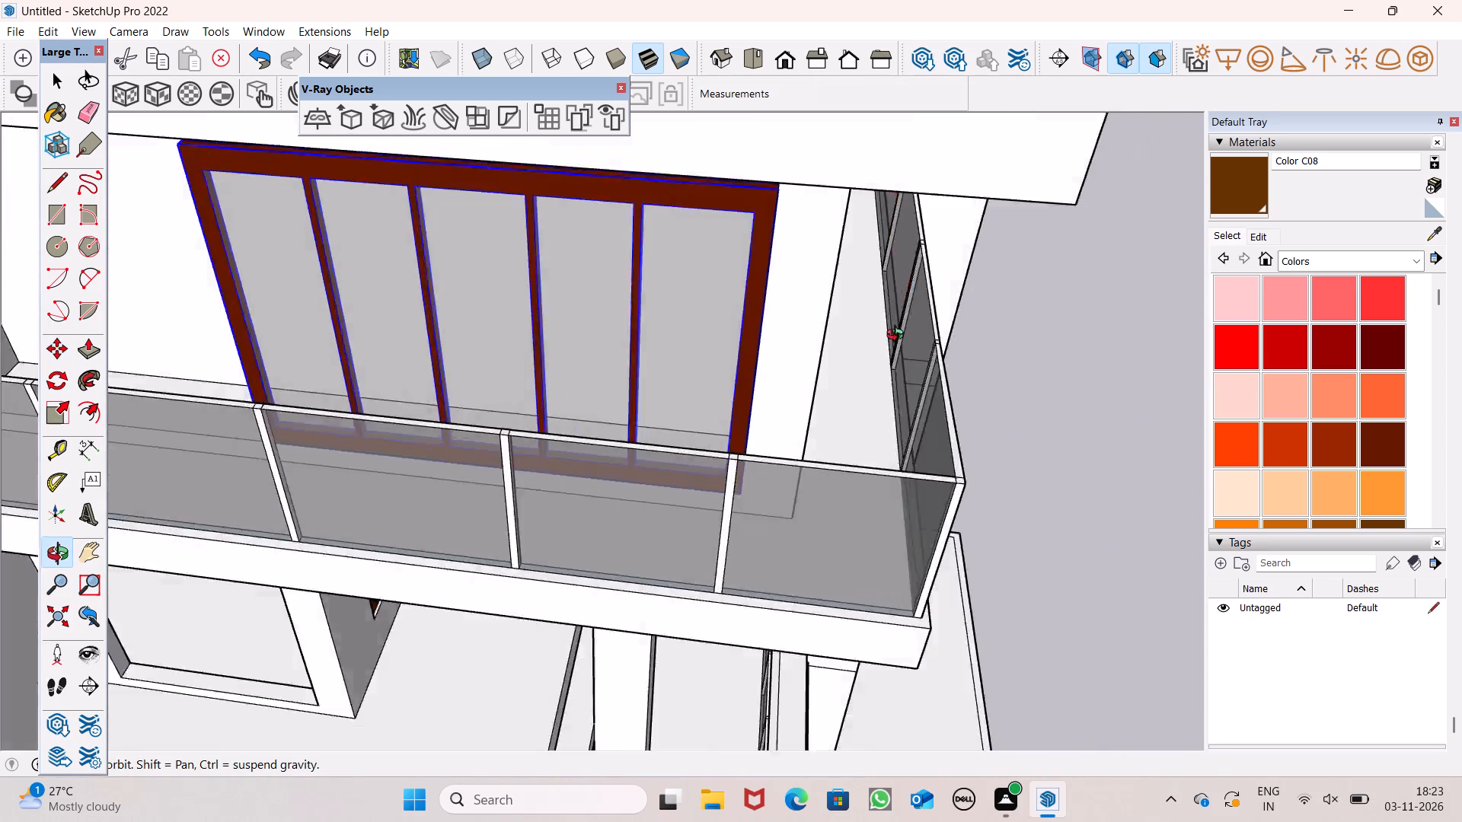
{"action": "middle_click_drag", "start_coordinate": [899, 336], "coordinate": [1033, 353]}
{"action": "scroll", "coordinate": [959, 296], "scroll_direction": "down", "scroll_amount": 3}
{"action": "scroll", "coordinate": [624, 329], "scroll_direction": "down", "scroll_amount": 1}
{"action": "middle_click_drag", "start_coordinate": [646, 362], "coordinate": [545, 211]}
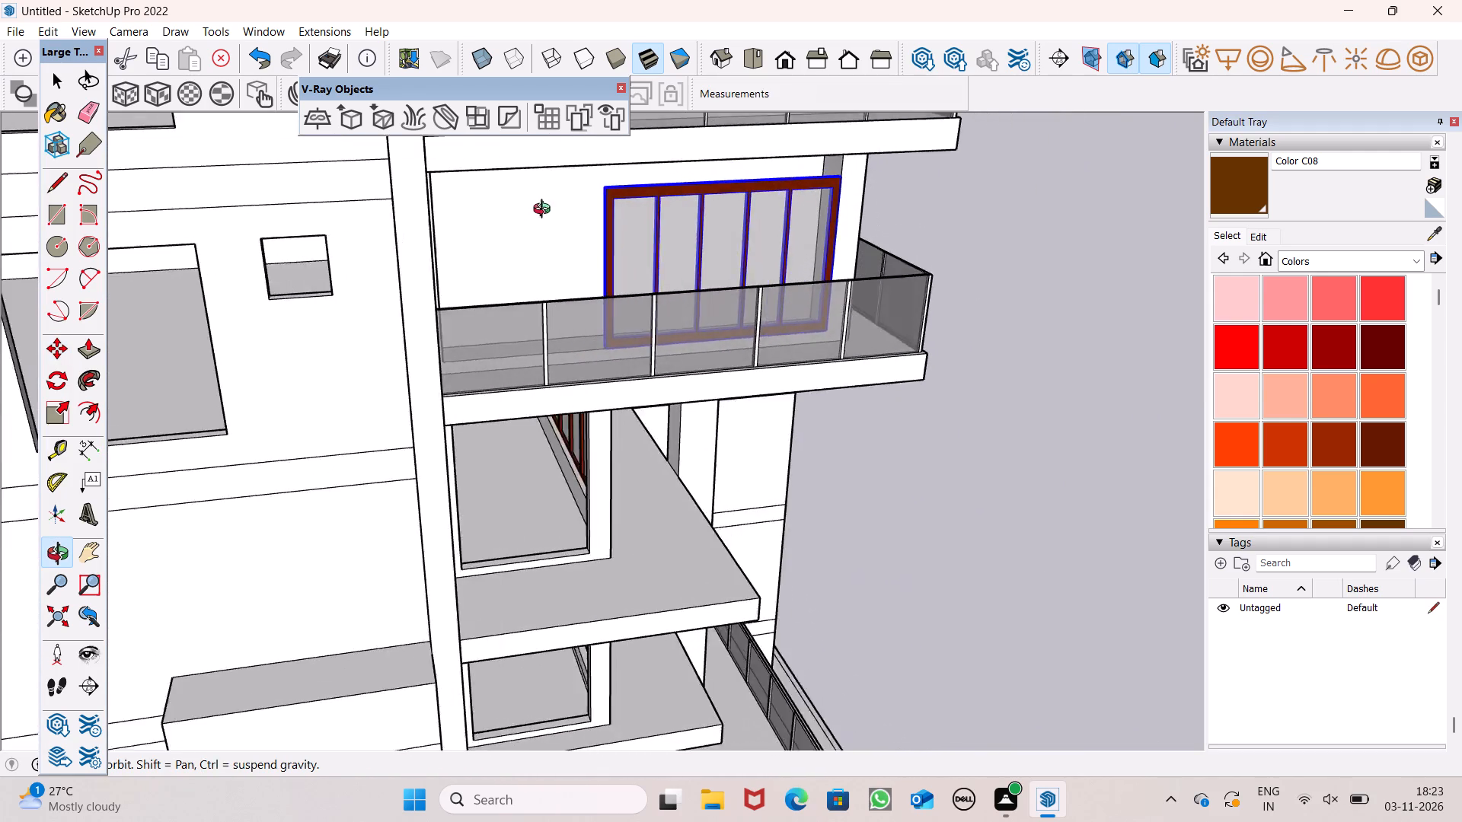
{"action": "middle_click_drag", "start_coordinate": [545, 211], "coordinate": [513, 212]}
{"action": "left_click_drag", "start_coordinate": [43, 427], "coordinate": [56, 419]}
{"action": "scroll", "coordinate": [500, 215], "scroll_direction": "up", "scroll_amount": 2}
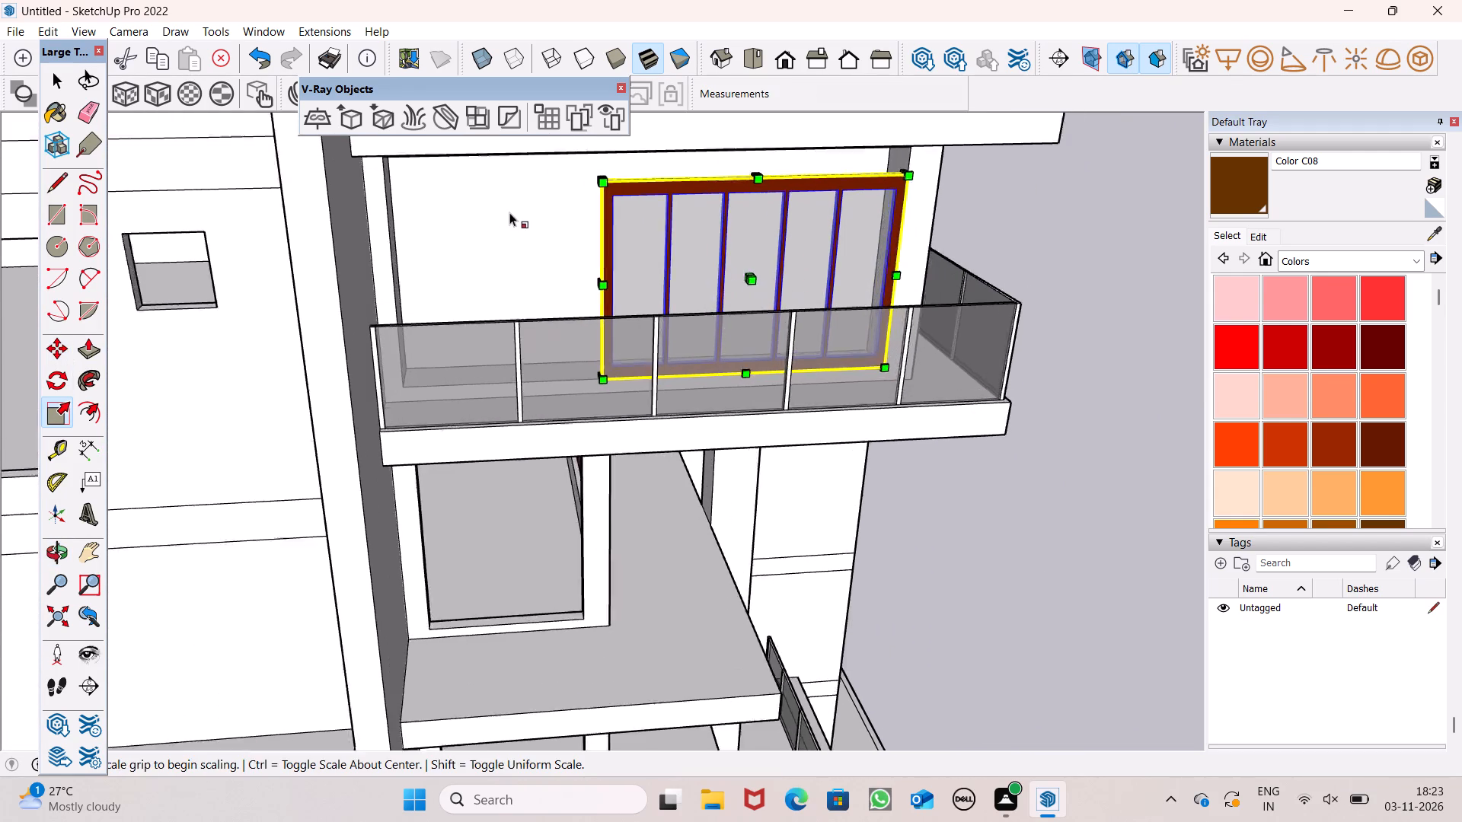
{"action": "scroll", "coordinate": [509, 212], "scroll_direction": "up", "scroll_amount": 2}
{"action": "middle_click_drag", "start_coordinate": [555, 327], "coordinate": [676, 413]}
{"action": "scroll", "coordinate": [688, 411], "scroll_direction": "up", "scroll_amount": 5}
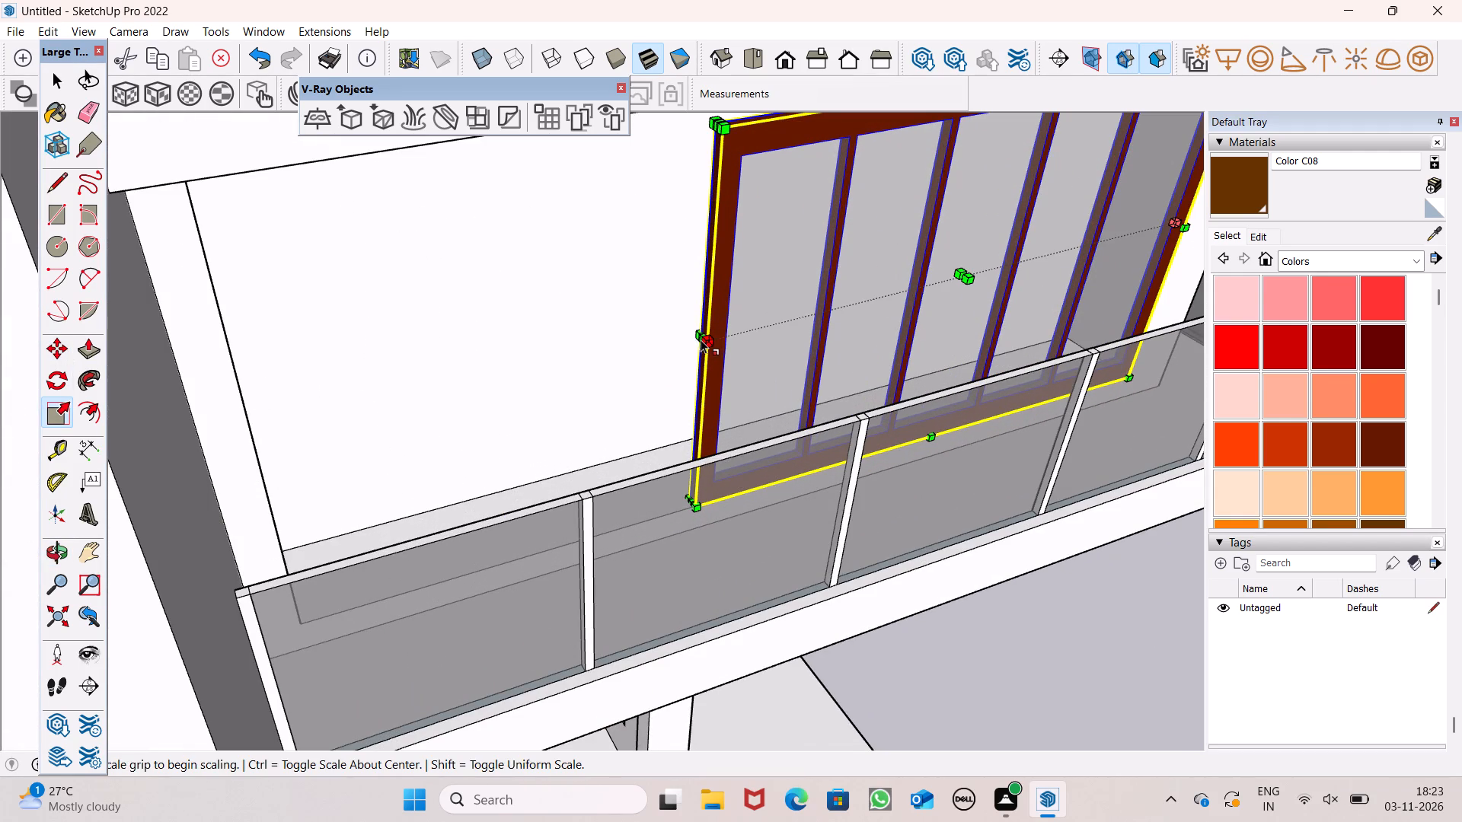
{"action": "left_click_drag", "start_coordinate": [701, 341], "coordinate": [244, 426]}
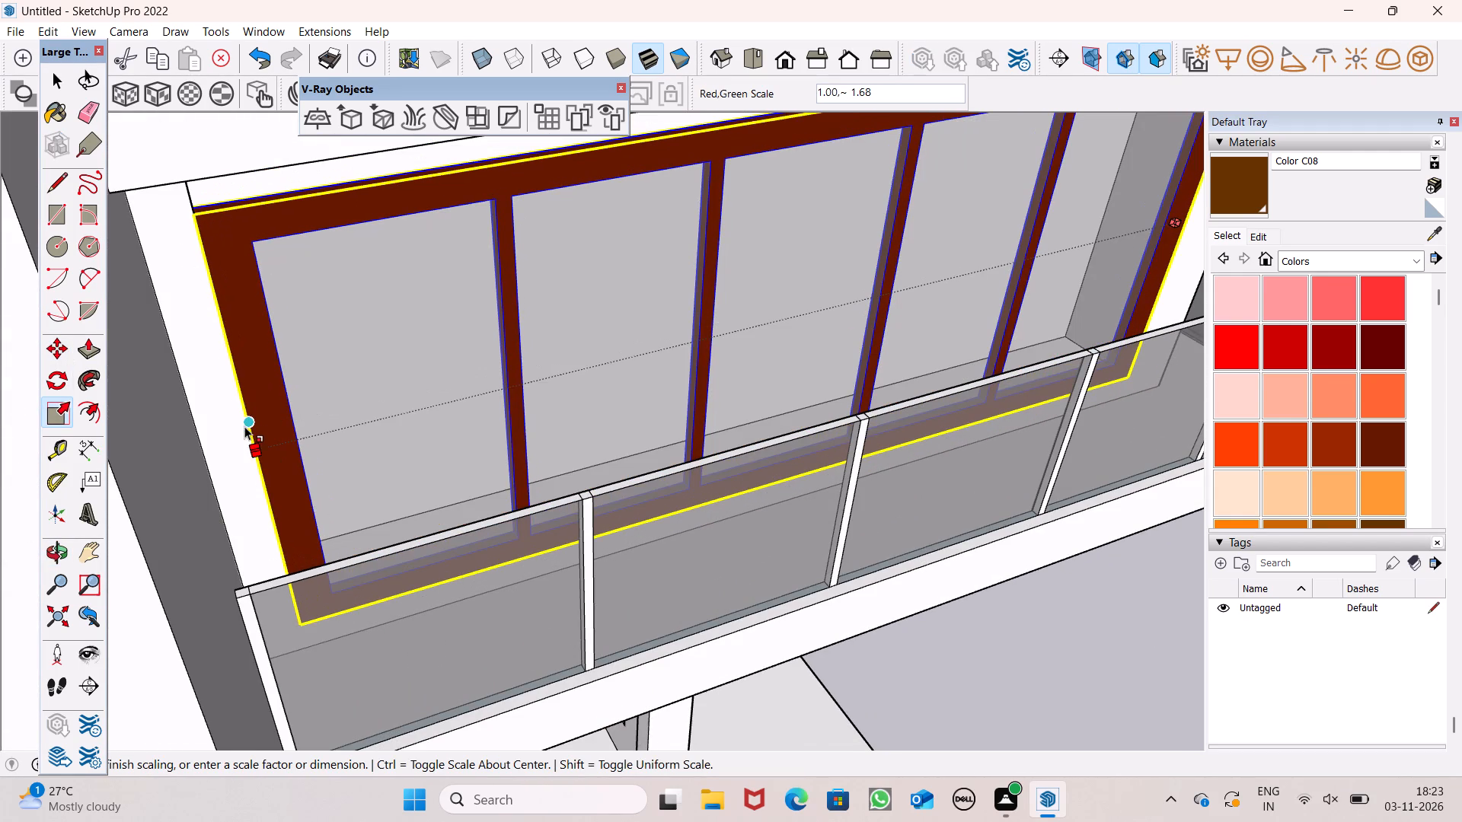
{"action": "left_click_drag", "start_coordinate": [244, 426], "coordinate": [244, 423]}
Stretch the widened side frame upward by about 1.13 times to the top of its opening, and clear the selection.
{"action": "scroll", "coordinate": [392, 391], "scroll_direction": "down", "scroll_amount": 4}
{"action": "middle_click_drag", "start_coordinate": [325, 420], "coordinate": [117, 405]}
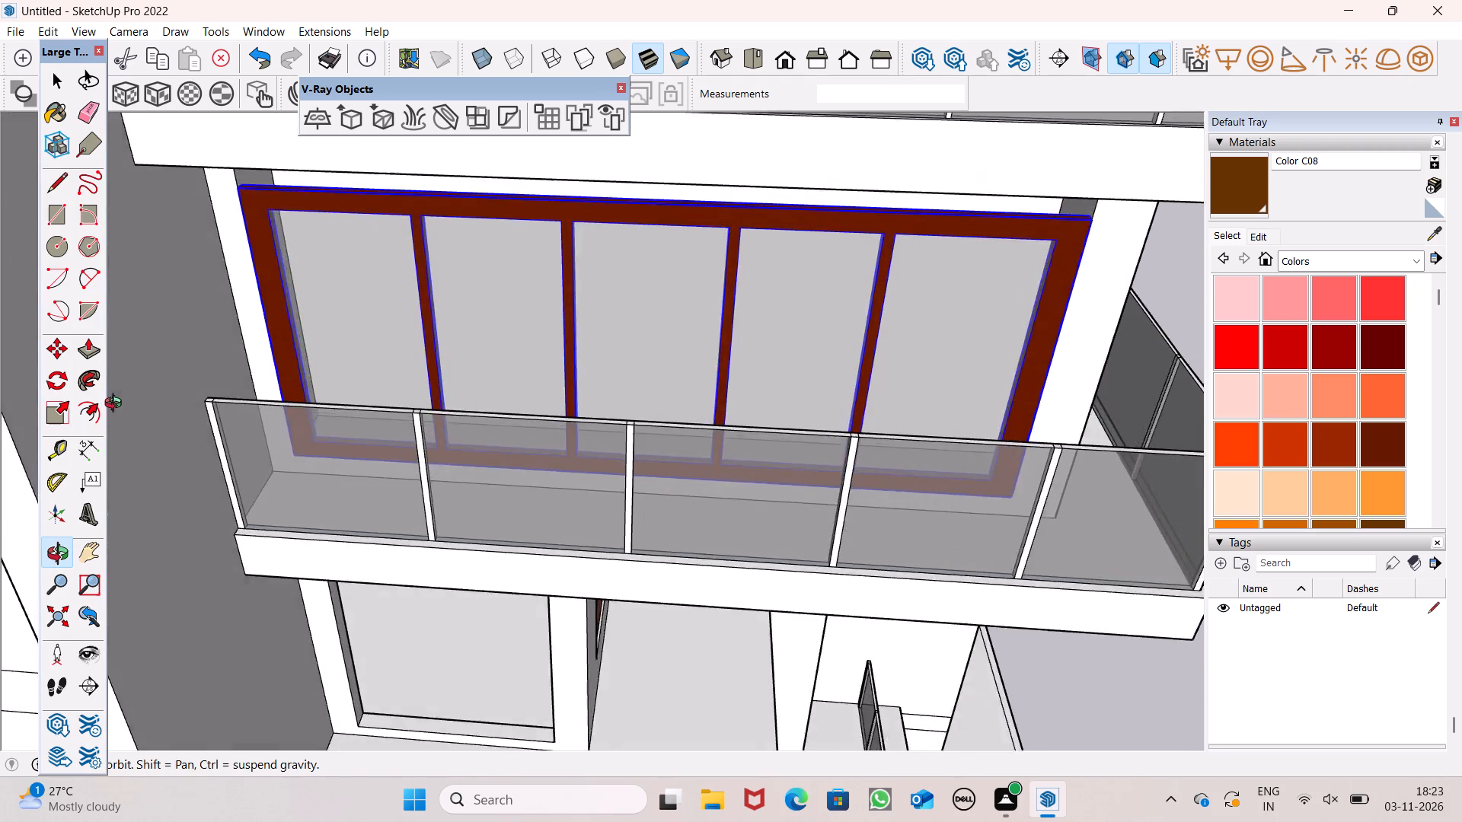
{"action": "middle_click_drag", "start_coordinate": [117, 405], "coordinate": [137, 367]}
{"action": "scroll", "coordinate": [643, 299], "scroll_direction": "down", "scroll_amount": 2}
{"action": "scroll", "coordinate": [703, 194], "scroll_direction": "up", "scroll_amount": 5}
{"action": "middle_click_drag", "start_coordinate": [637, 176], "coordinate": [638, 104]}
{"action": "scroll", "coordinate": [640, 148], "scroll_direction": "up", "scroll_amount": 2}
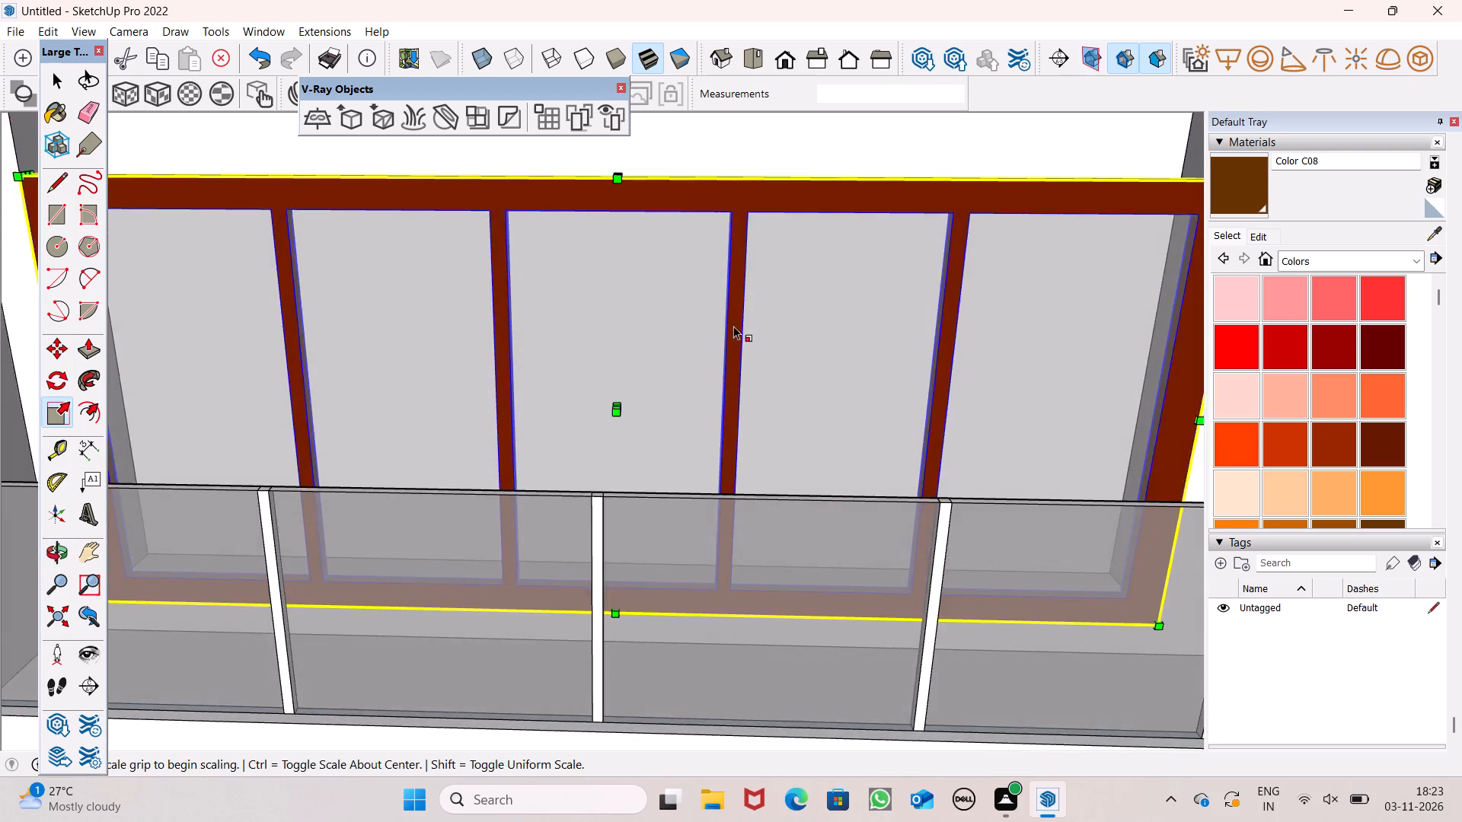
{"action": "scroll", "coordinate": [733, 339], "scroll_direction": "down", "scroll_amount": 6}
{"action": "scroll", "coordinate": [690, 215], "scroll_direction": "up", "scroll_amount": 16}
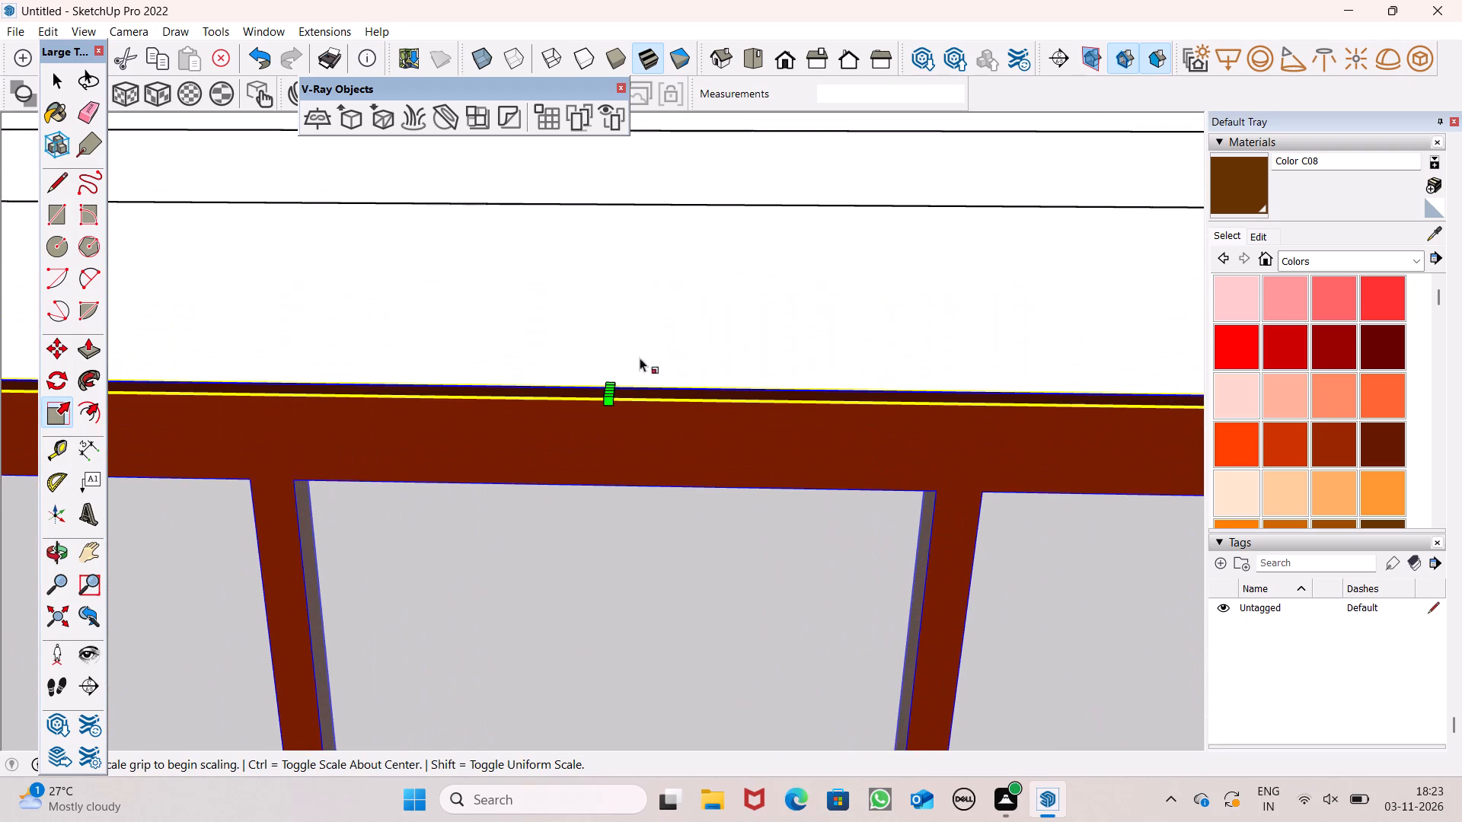
{"action": "left_click_drag", "start_coordinate": [601, 416], "coordinate": [599, 212]}
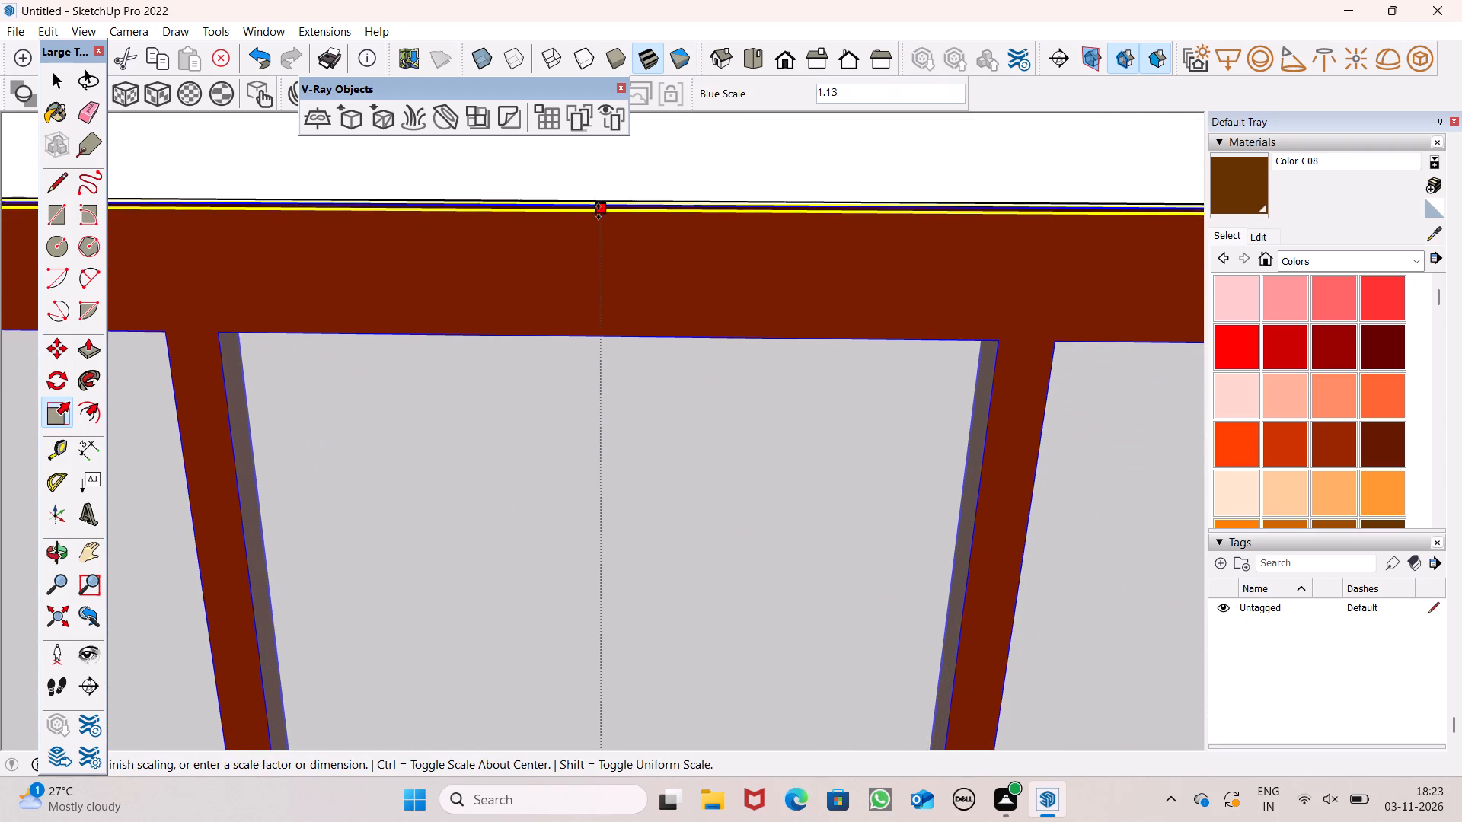
{"action": "left_click_drag", "start_coordinate": [599, 212], "coordinate": [599, 201]}
{"action": "scroll", "coordinate": [560, 274], "scroll_direction": "down", "scroll_amount": 15}
{"action": "scroll", "coordinate": [531, 301], "scroll_direction": "up", "scroll_amount": 1}
{"action": "scroll", "coordinate": [528, 270], "scroll_direction": "down", "scroll_amount": 7}
{"action": "middle_click_drag", "start_coordinate": [885, 349], "coordinate": [806, 350]}
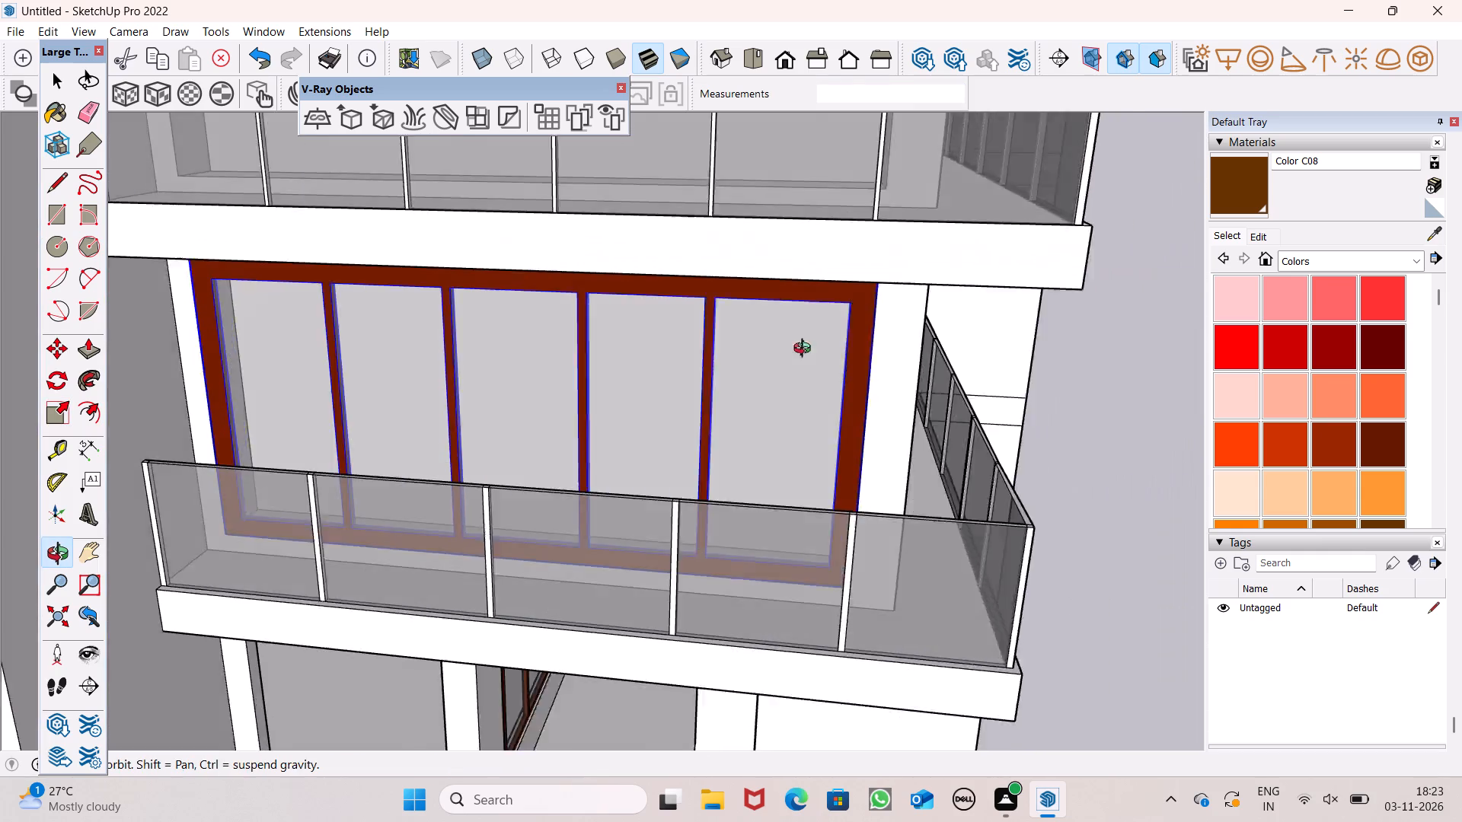
{"action": "middle_click_drag", "start_coordinate": [806, 350], "coordinate": [710, 338]}
{"action": "scroll", "coordinate": [660, 292], "scroll_direction": "down", "scroll_amount": 5}
{"action": "key", "text": "v"}
{"action": "left_click", "coordinate": [1095, 603]}
{"action": "scroll", "coordinate": [643, 374], "scroll_direction": "up", "scroll_amount": 1}
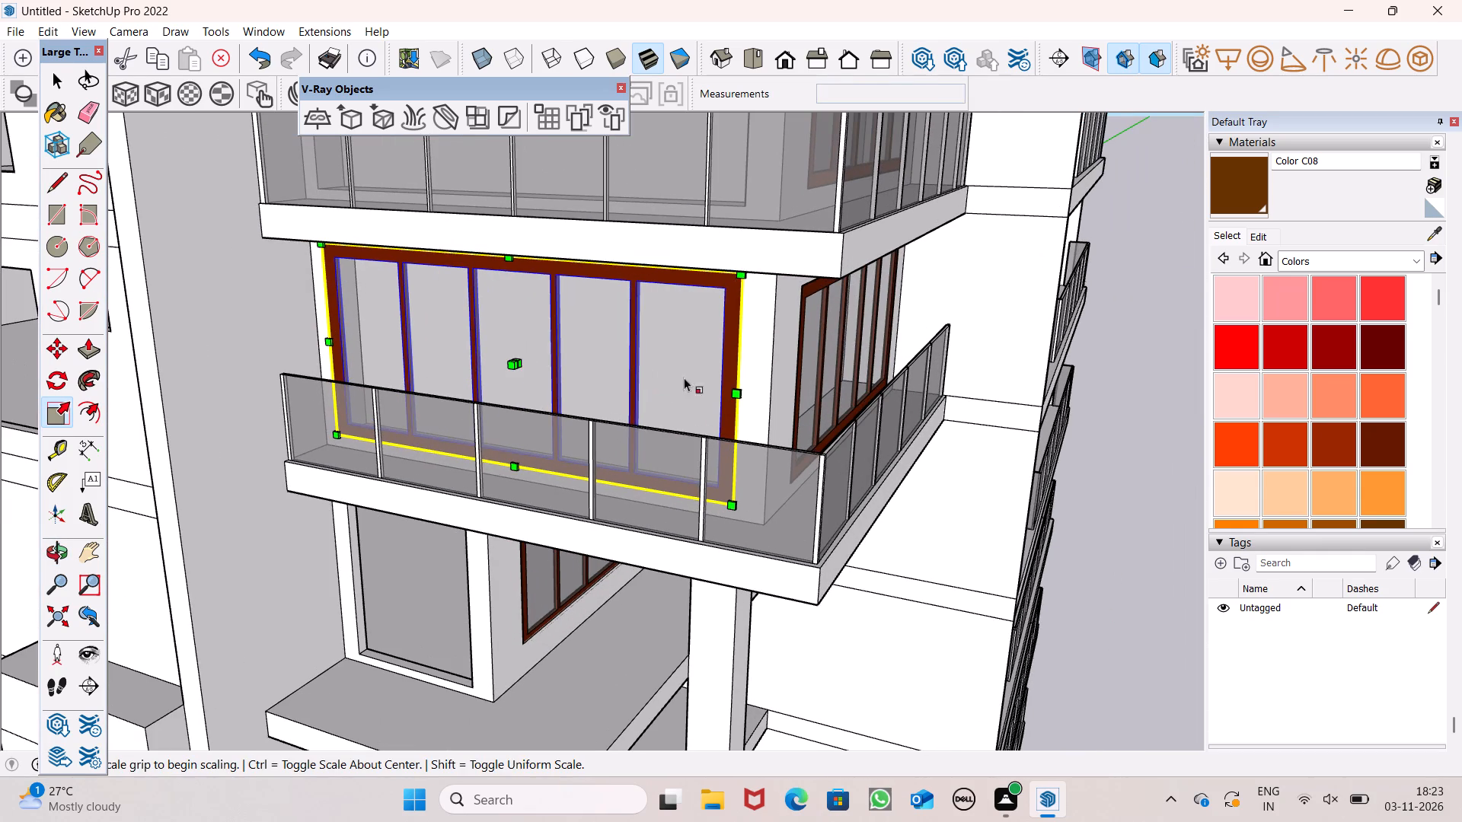
{"action": "key", "text": "space"}
{"action": "left_click", "coordinate": [1106, 602]}
Examine how the front and side frames sit in their openings around the lower railed balcony's corner.
{"action": "middle_click_drag", "start_coordinate": [651, 421], "coordinate": [485, 559]}
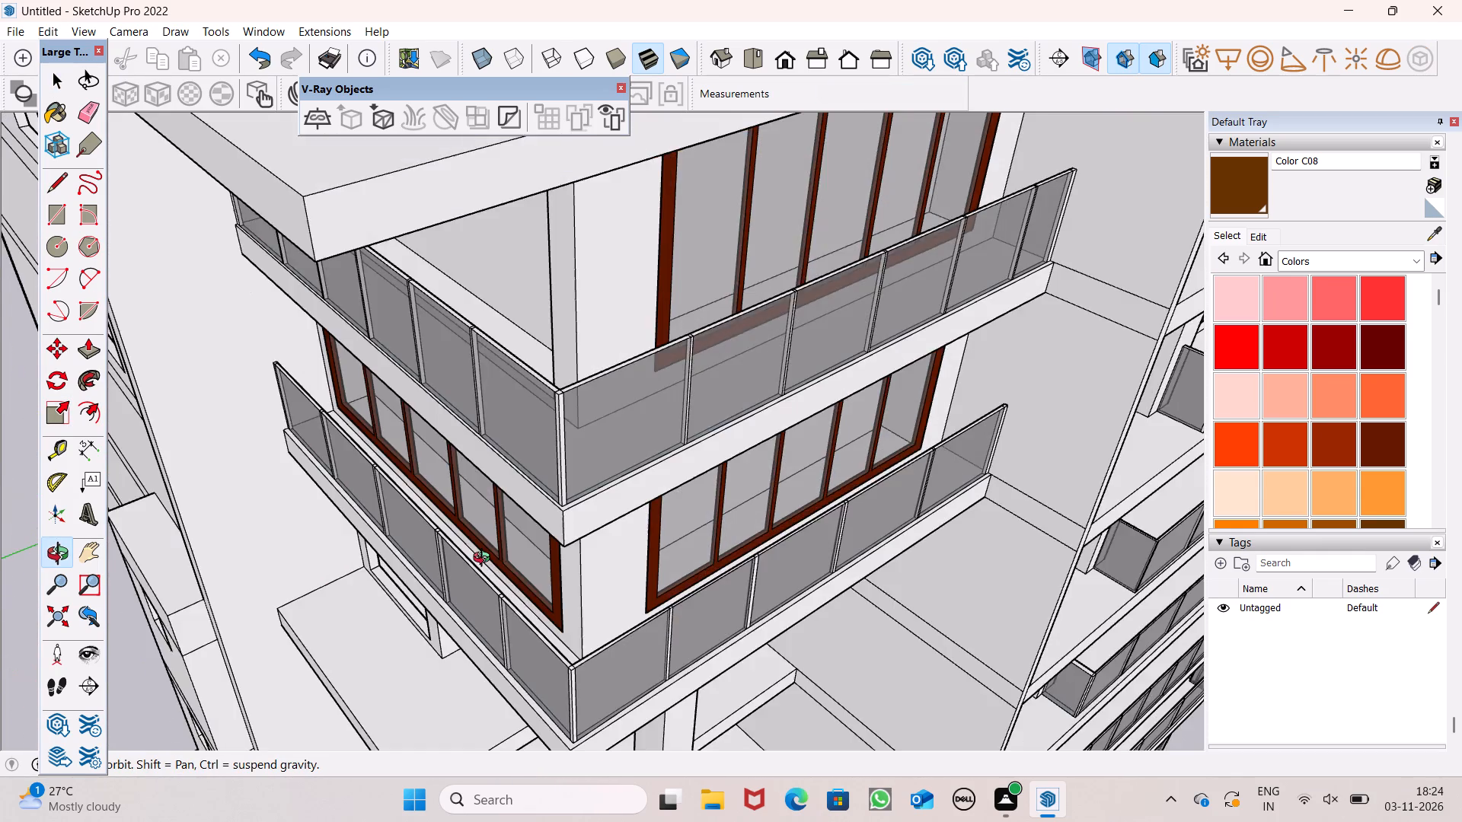
{"action": "middle_click_drag", "start_coordinate": [485, 559], "coordinate": [481, 585]}
{"action": "scroll", "coordinate": [563, 623], "scroll_direction": "up", "scroll_amount": 10}
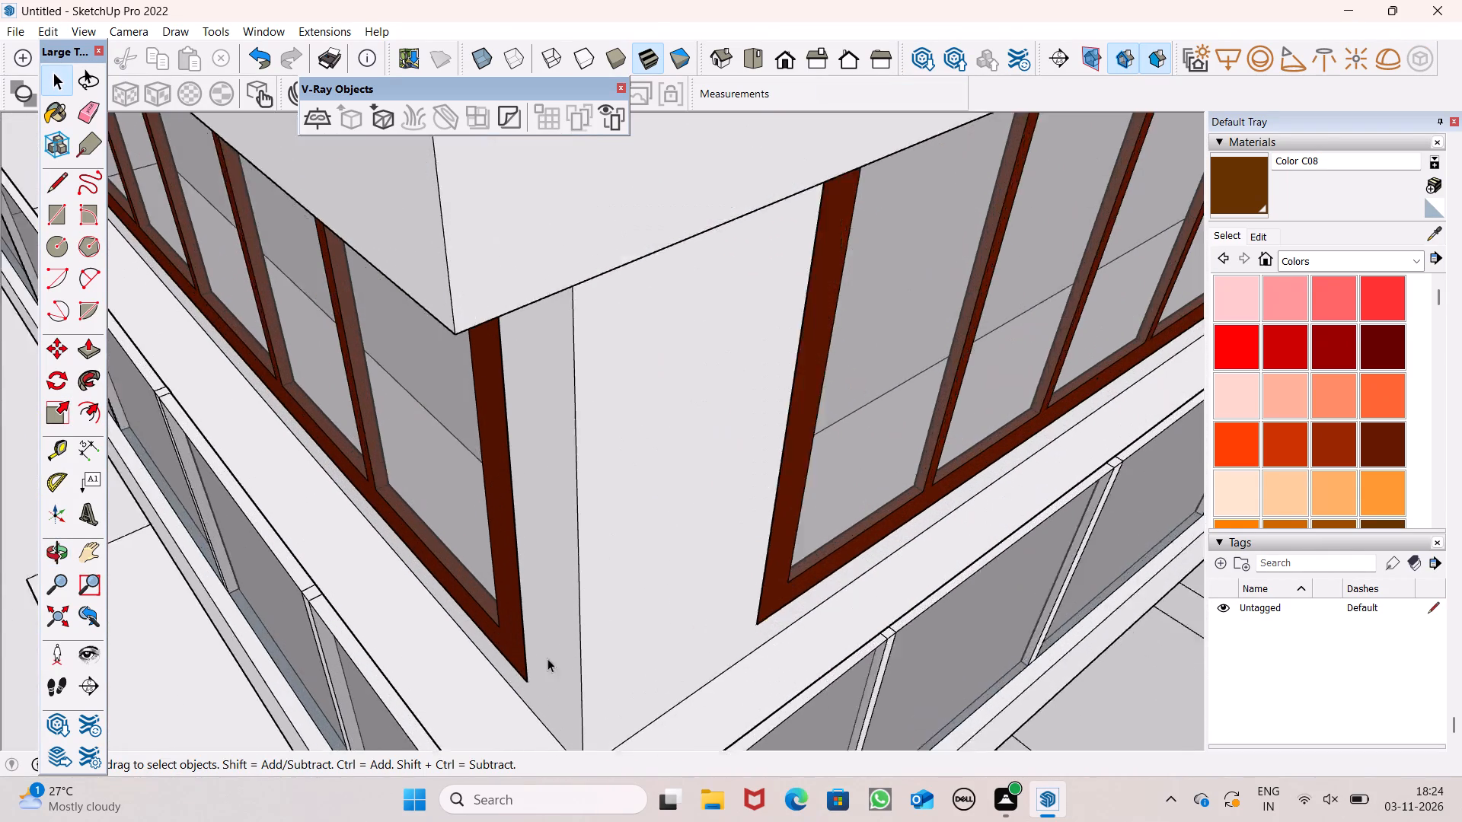
{"action": "scroll", "coordinate": [547, 658], "scroll_direction": "up", "scroll_amount": 4}
{"action": "scroll", "coordinate": [723, 274], "scroll_direction": "down", "scroll_amount": 2}
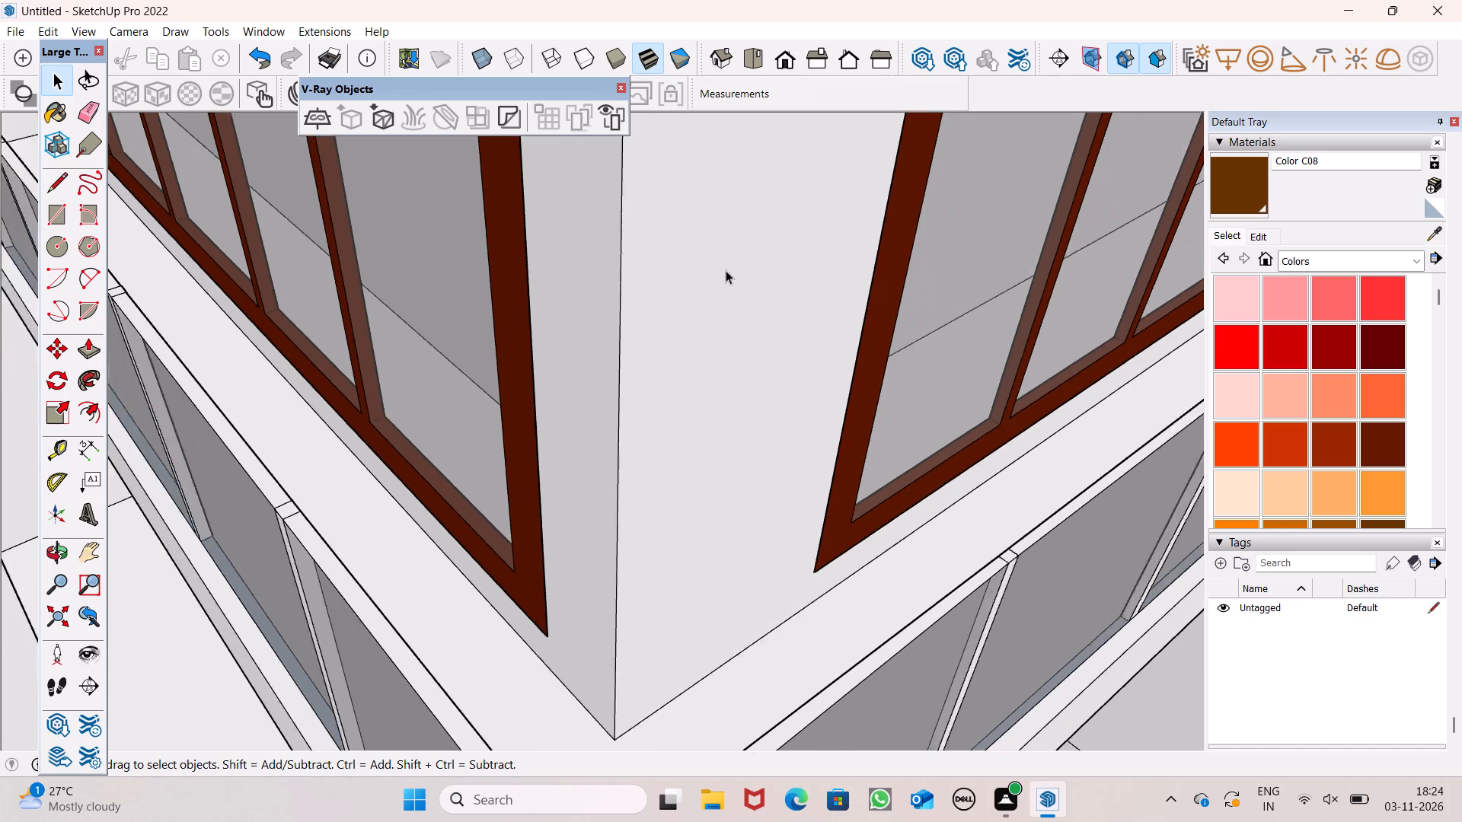
{"action": "scroll", "coordinate": [726, 270], "scroll_direction": "down", "scroll_amount": 3}
{"action": "scroll", "coordinate": [763, 192], "scroll_direction": "down", "scroll_amount": 14}
Copy the fitted side frame straight up into the top-floor balcony's side opening, and clear the selection.
{"action": "middle_click_drag", "start_coordinate": [649, 322], "coordinate": [1021, 177]}
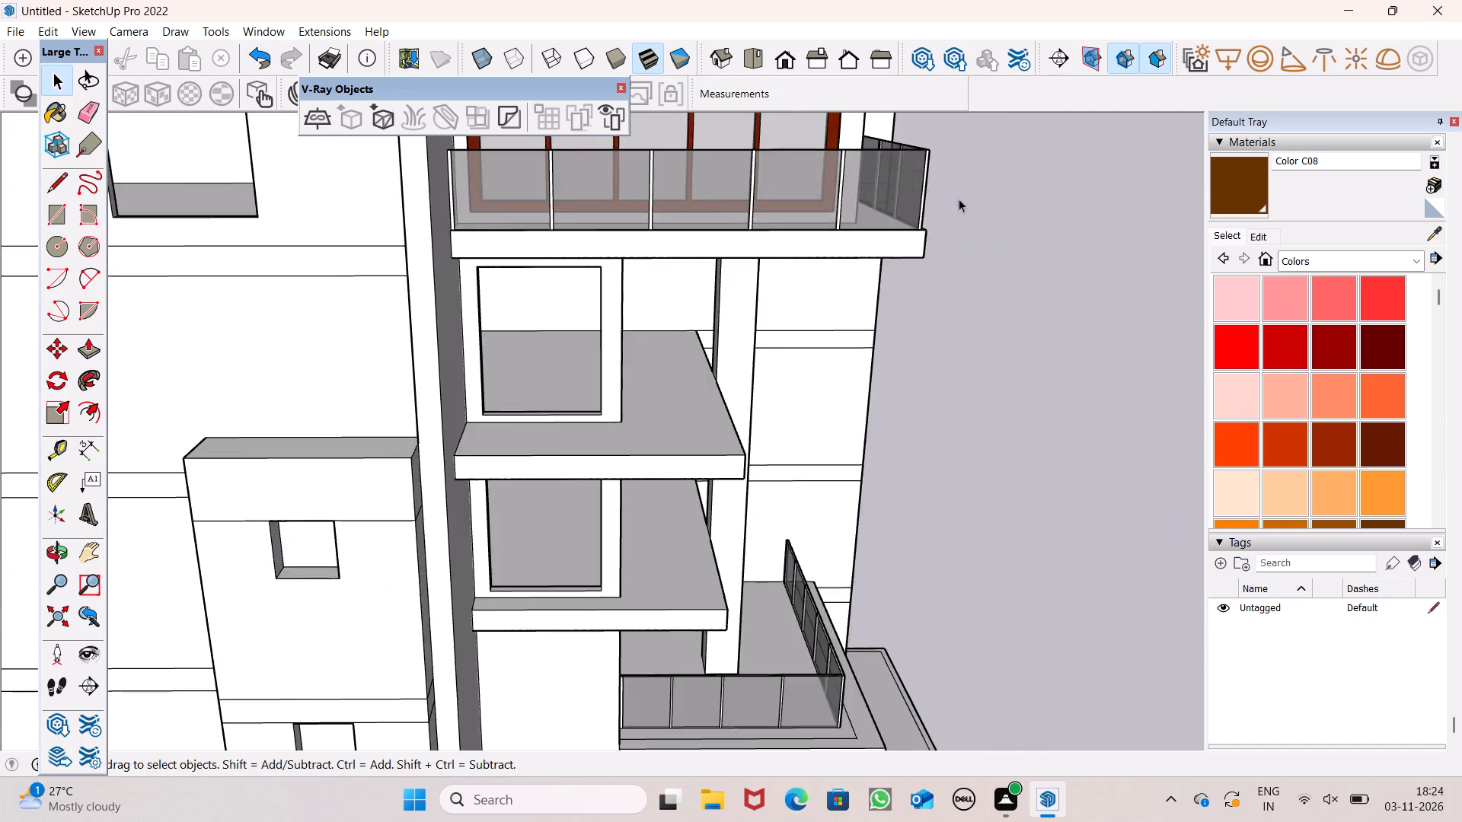
{"action": "scroll", "coordinate": [696, 316], "scroll_direction": "down", "scroll_amount": 7}
{"action": "scroll", "coordinate": [557, 336], "scroll_direction": "down", "scroll_amount": 4}
{"action": "scroll", "coordinate": [662, 152], "scroll_direction": "up", "scroll_amount": 6}
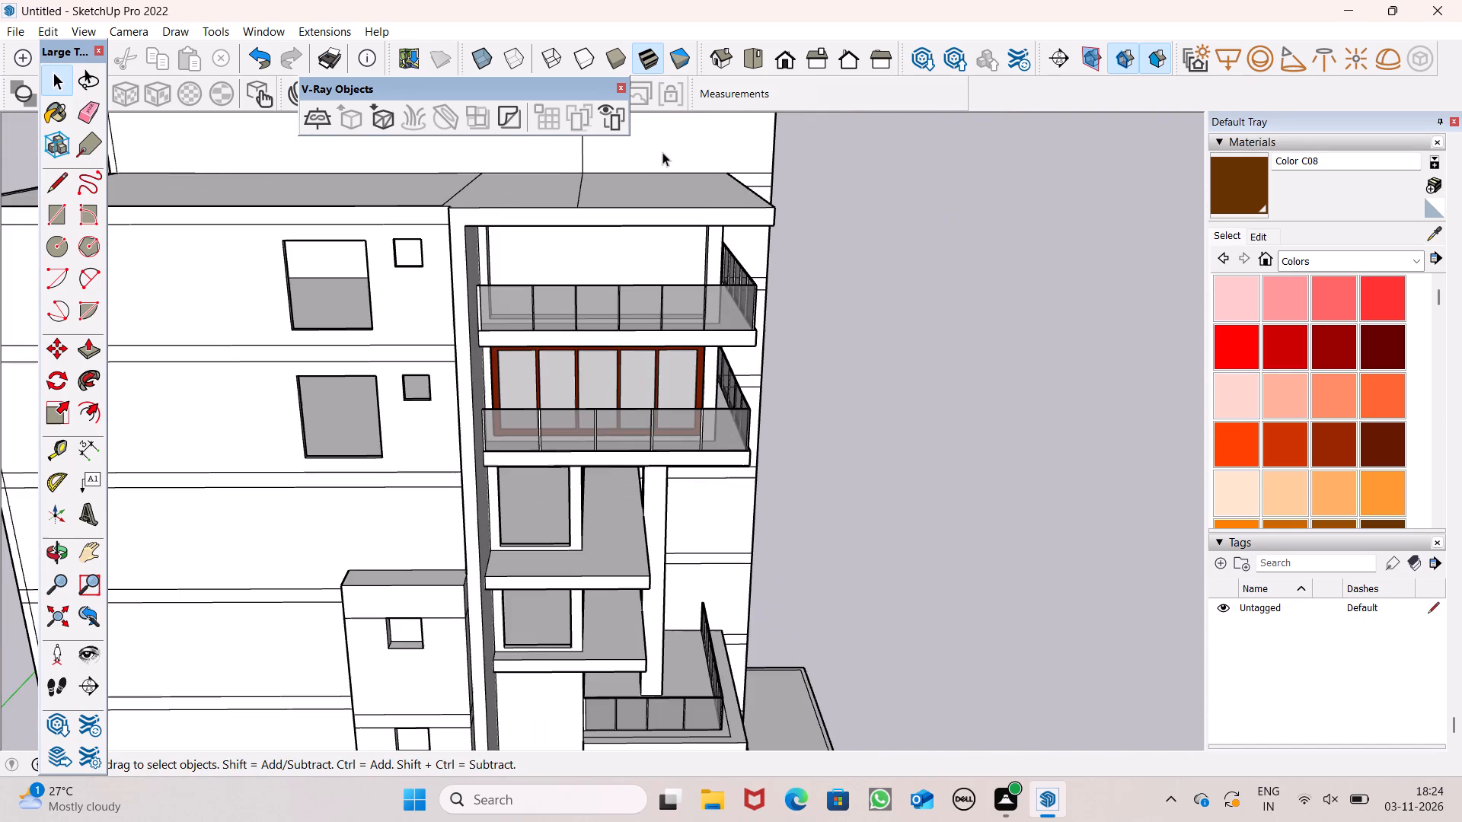
{"action": "left_click", "coordinate": [572, 386]}
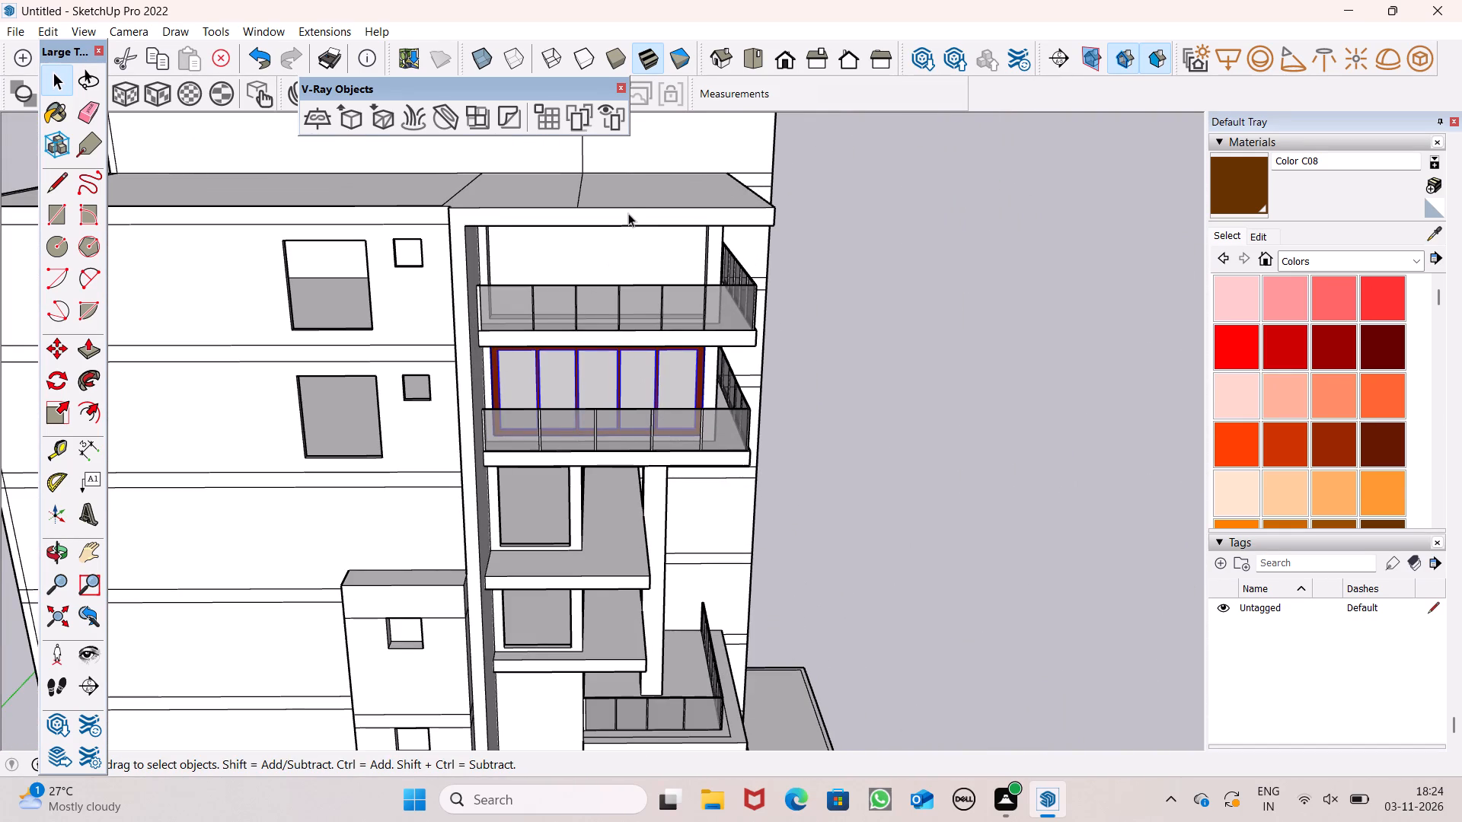
{"action": "scroll", "coordinate": [618, 312], "scroll_direction": "up", "scroll_amount": 1}
{"action": "middle_click_drag", "start_coordinate": [605, 488], "coordinate": [604, 427]}
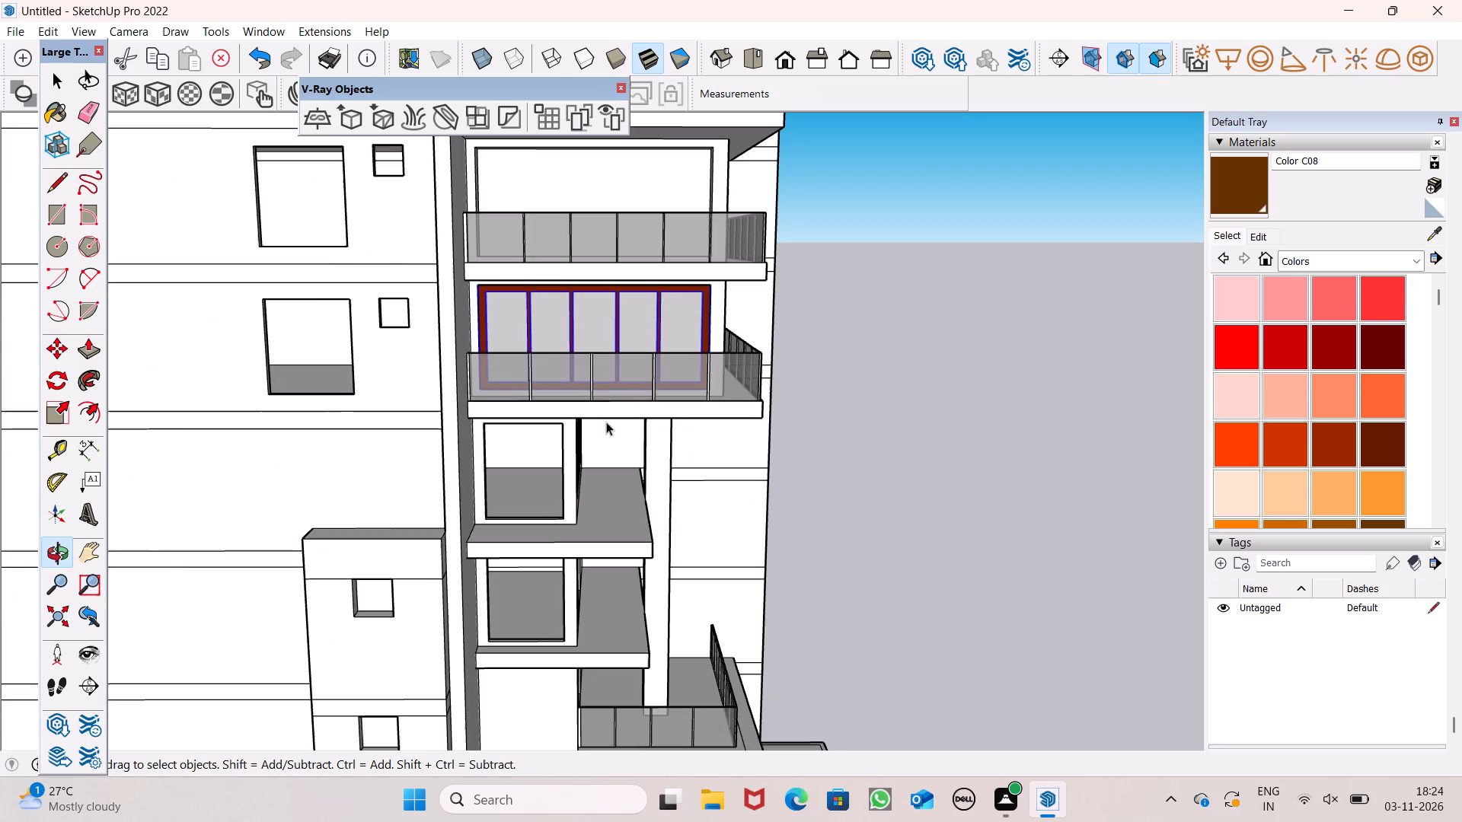
{"action": "key", "text": "m"}
{"action": "key", "text": "Return"}
{"action": "scroll", "coordinate": [692, 320], "scroll_direction": "up", "scroll_amount": 7}
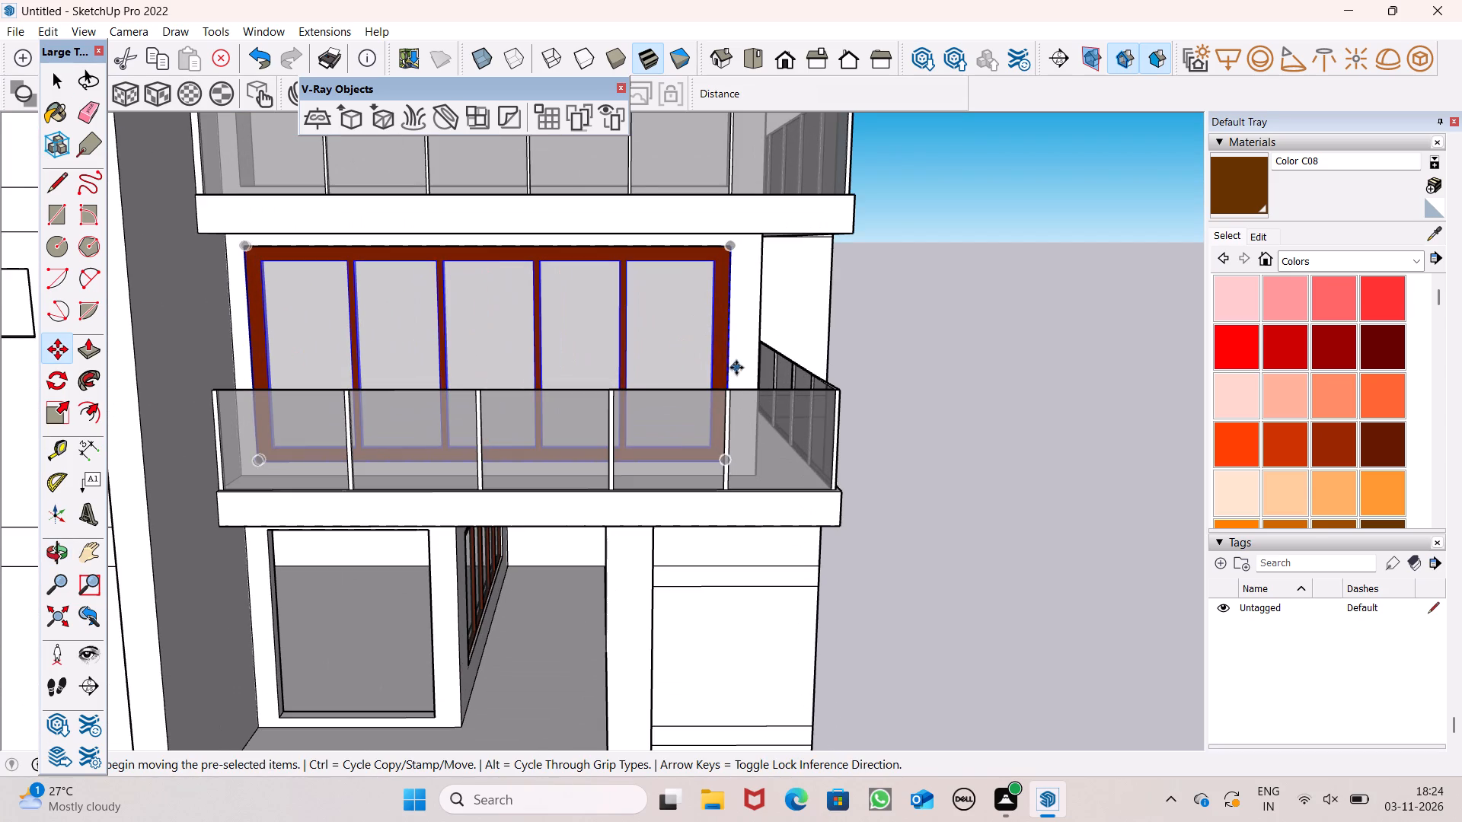
{"action": "left_click_drag", "start_coordinate": [726, 461], "coordinate": [735, 309]}
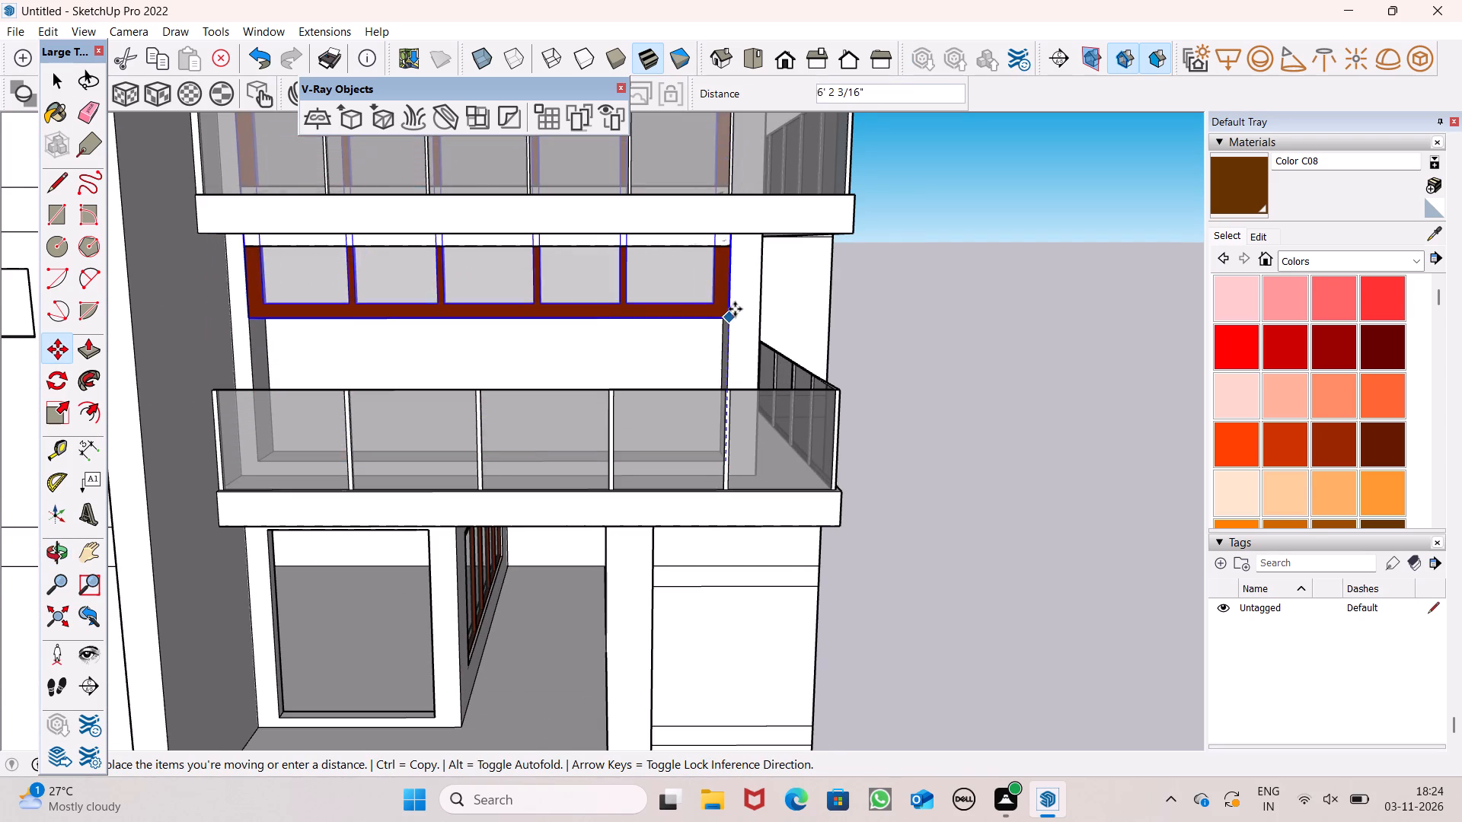
{"action": "left_click_drag", "start_coordinate": [735, 309], "coordinate": [723, 185]}
{"action": "middle_click_drag", "start_coordinate": [785, 262], "coordinate": [732, 351]}
{"action": "scroll", "coordinate": [635, 330], "scroll_direction": "down", "scroll_amount": 3}
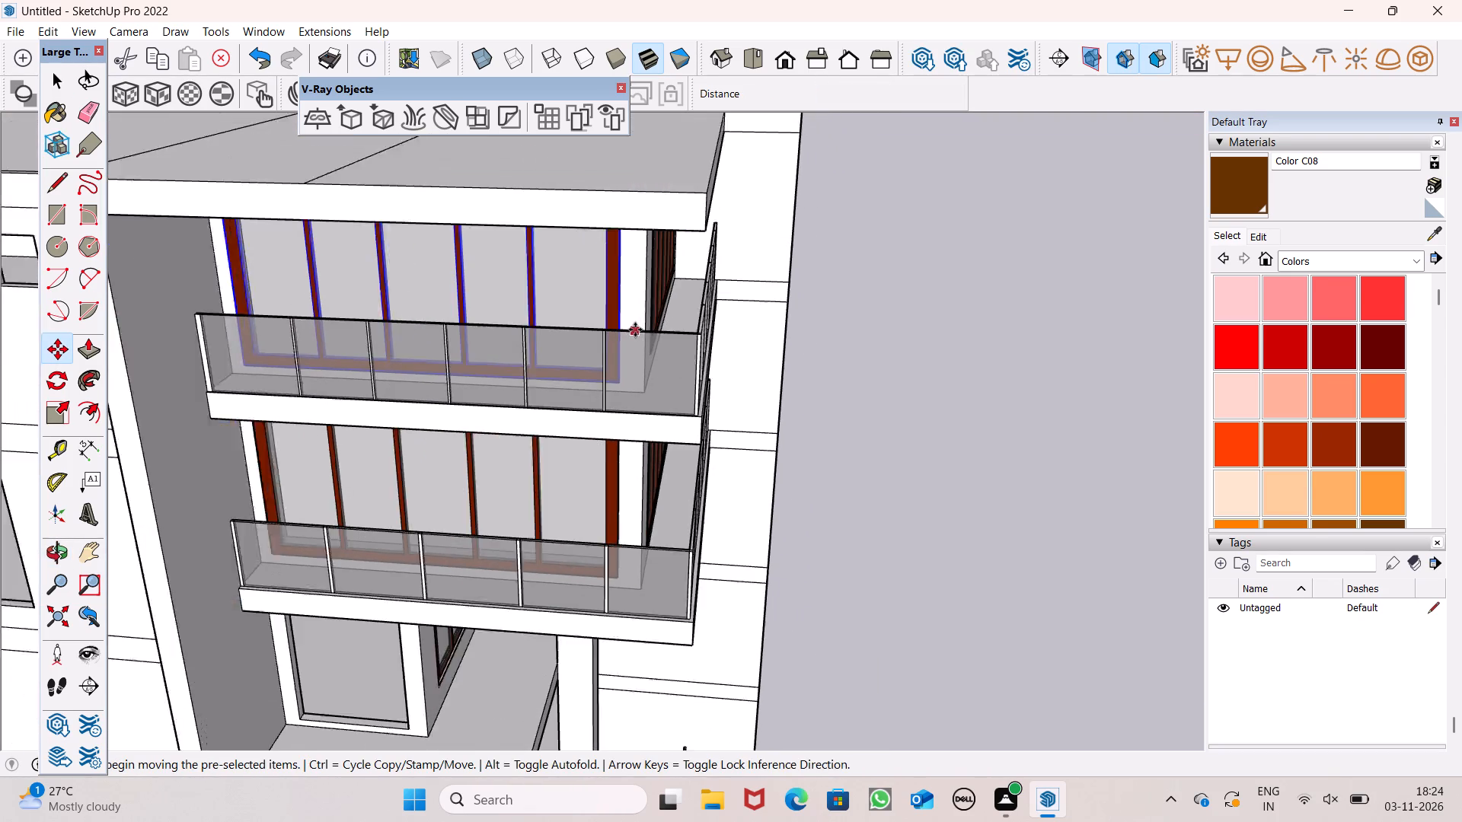
{"action": "scroll", "coordinate": [635, 330], "scroll_direction": "down", "scroll_amount": 2}
{"action": "middle_click_drag", "start_coordinate": [650, 268], "coordinate": [433, 288]}
{"action": "scroll", "coordinate": [433, 291], "scroll_direction": "up", "scroll_amount": 8}
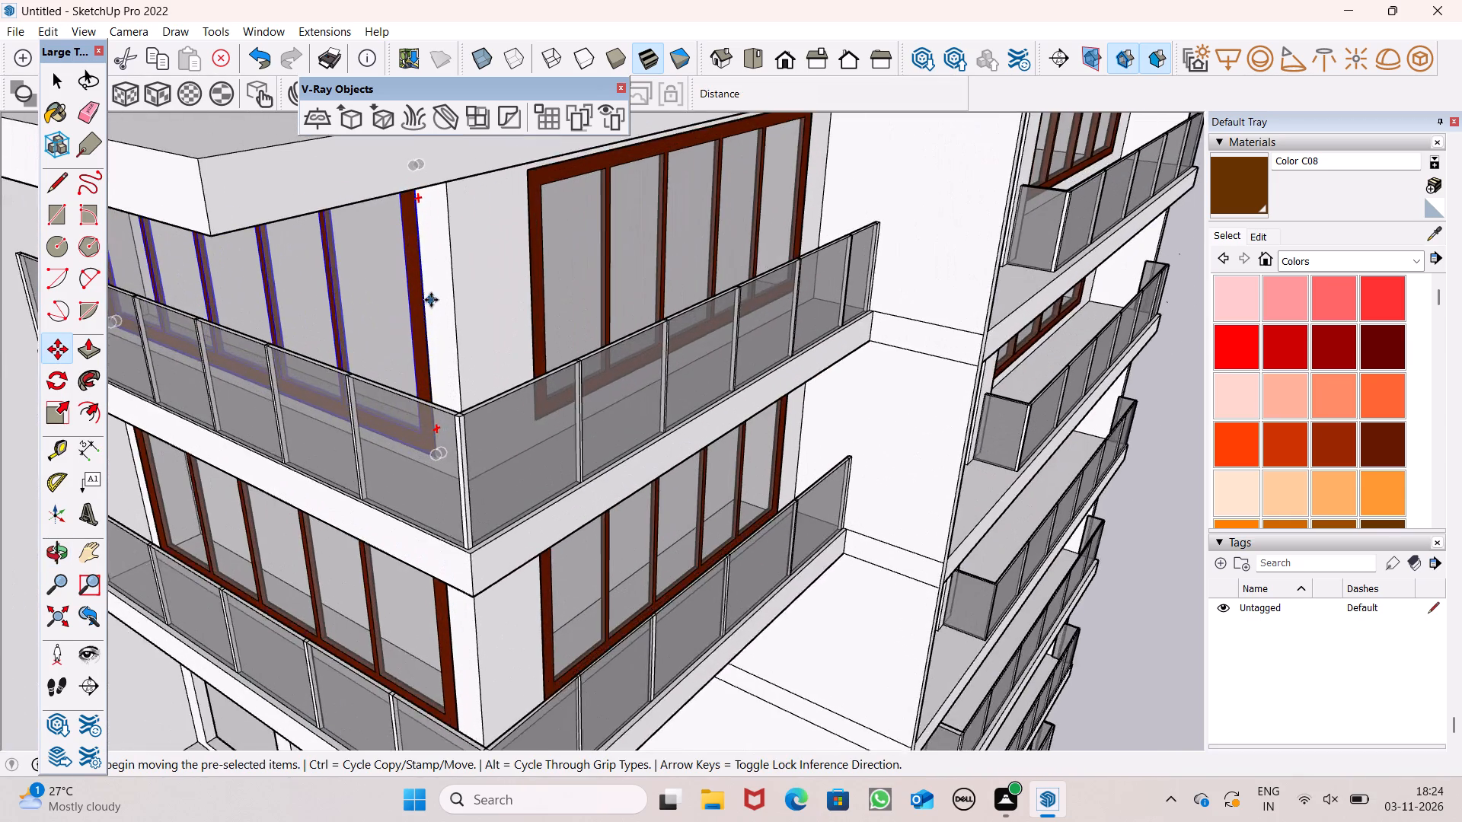
{"action": "scroll", "coordinate": [544, 270], "scroll_direction": "down", "scroll_amount": 7}
{"action": "key", "text": "space"}
{"action": "scroll", "coordinate": [573, 269], "scroll_direction": "down", "scroll_amount": 15}
{"action": "key", "text": "space"}
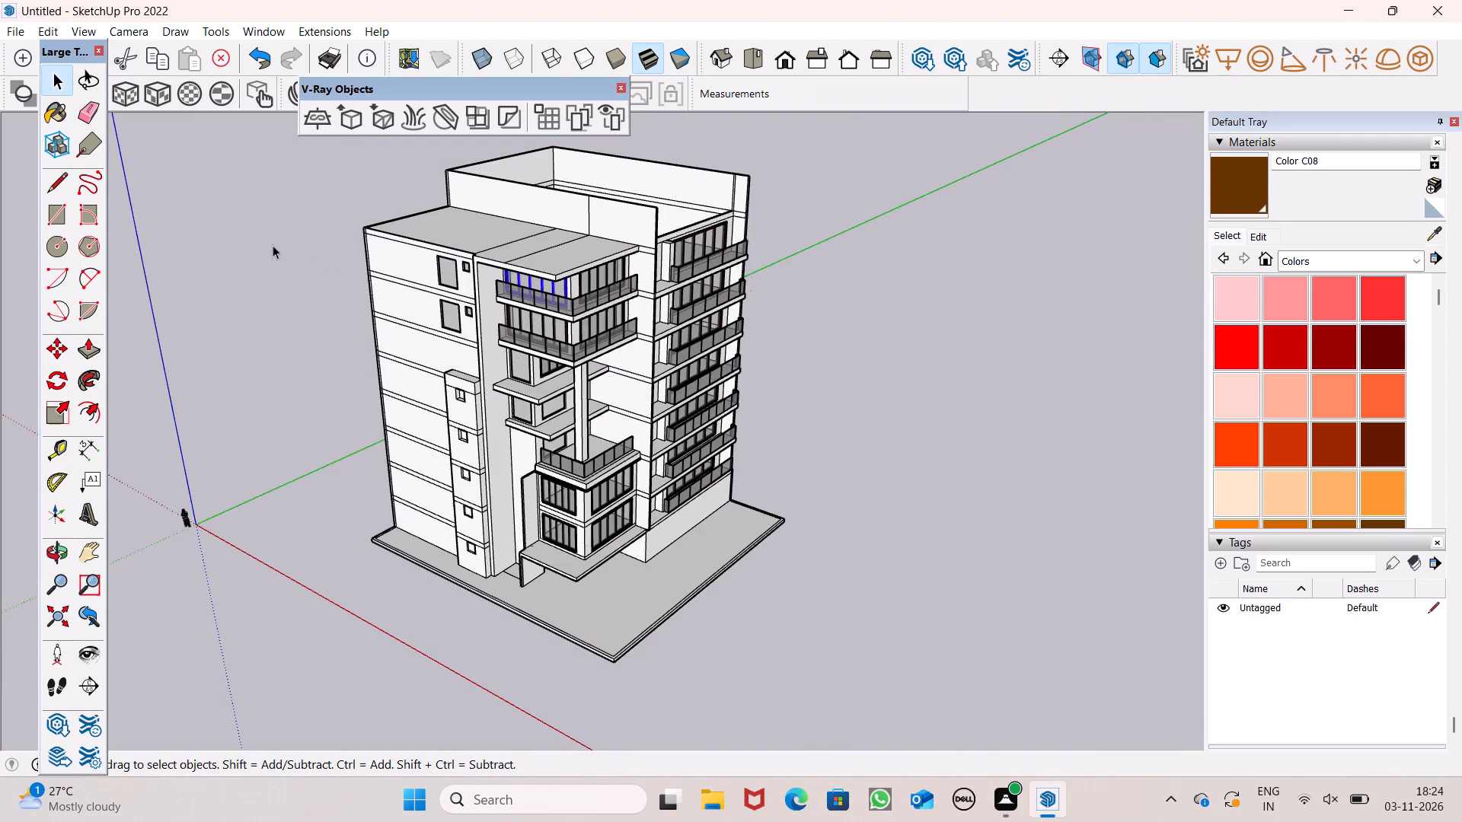
{"action": "left_click", "coordinate": [273, 245]}
Move the large undivided frame standing apart from the building about 200' across to the balcony section with the terrace.
{"action": "middle_click_drag", "start_coordinate": [591, 331], "coordinate": [815, 243]}
{"action": "scroll", "coordinate": [810, 261], "scroll_direction": "down", "scroll_amount": 3}
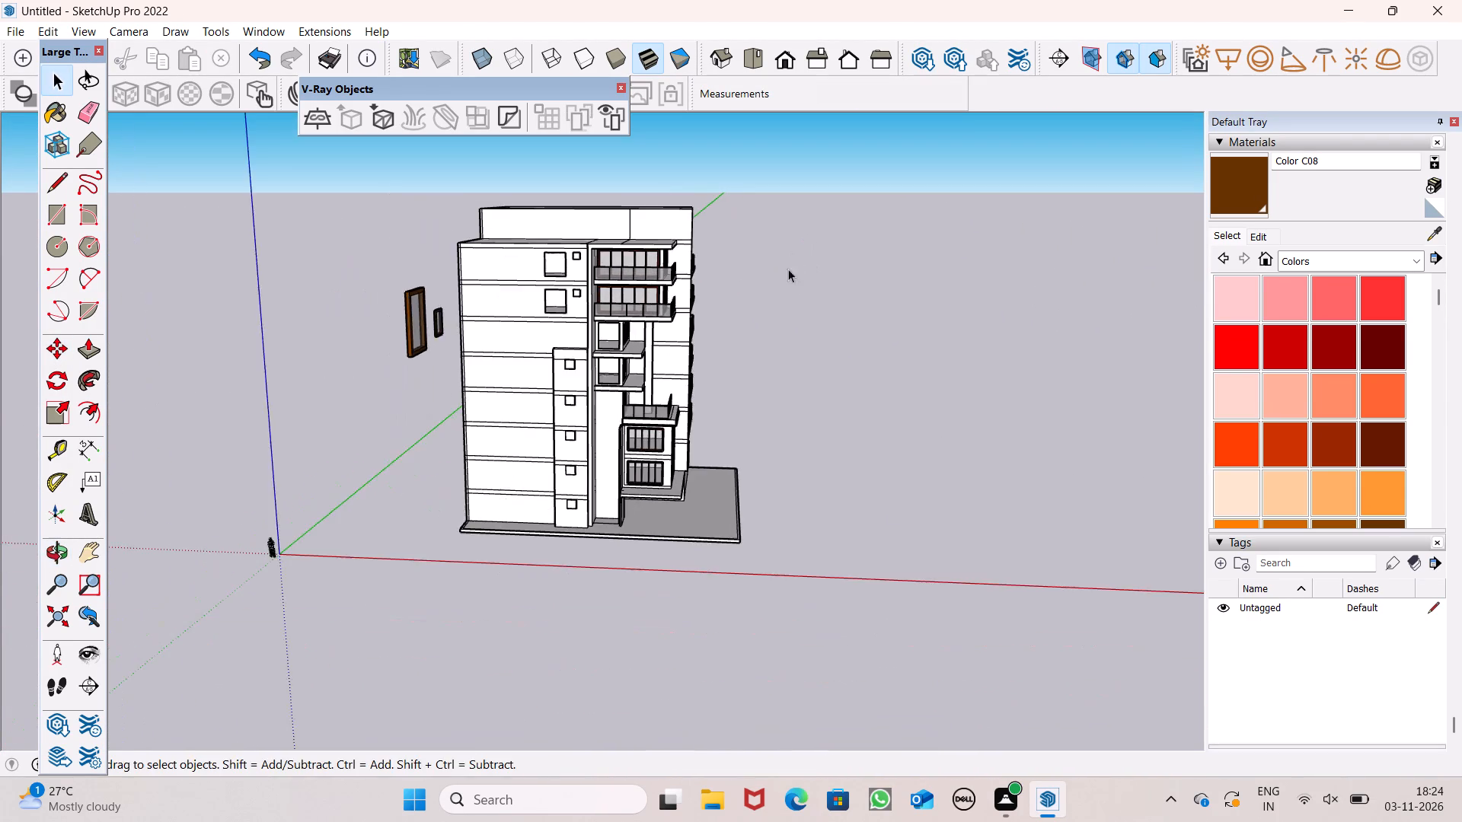
{"action": "middle_click_drag", "start_coordinate": [714, 304], "coordinate": [560, 330]}
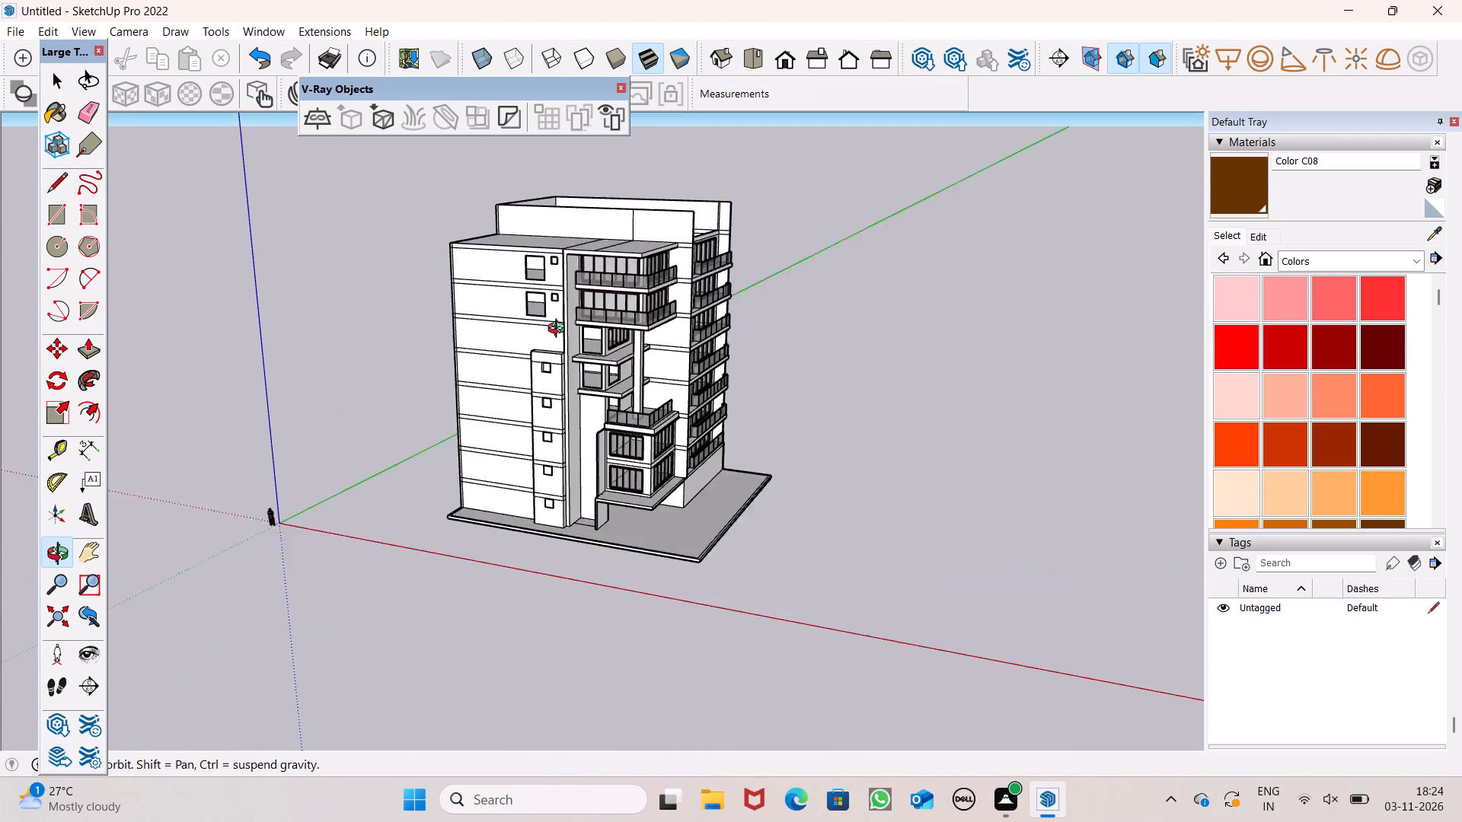
{"action": "middle_click_drag", "start_coordinate": [560, 330], "coordinate": [59, 346]}
{"action": "left_click", "coordinate": [846, 317]}
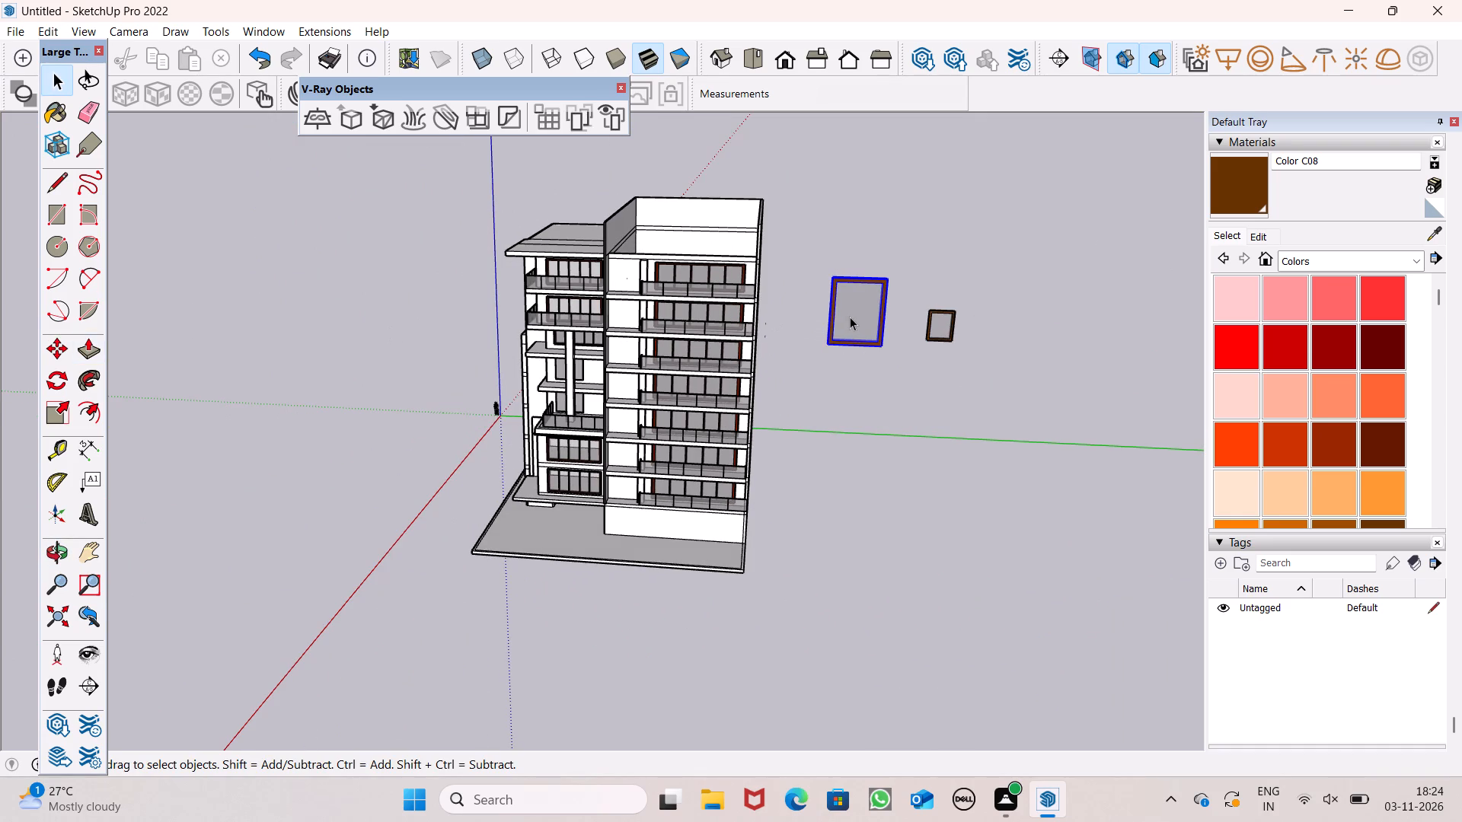
{"action": "key", "text": "m"}
{"action": "key", "text": "Return"}
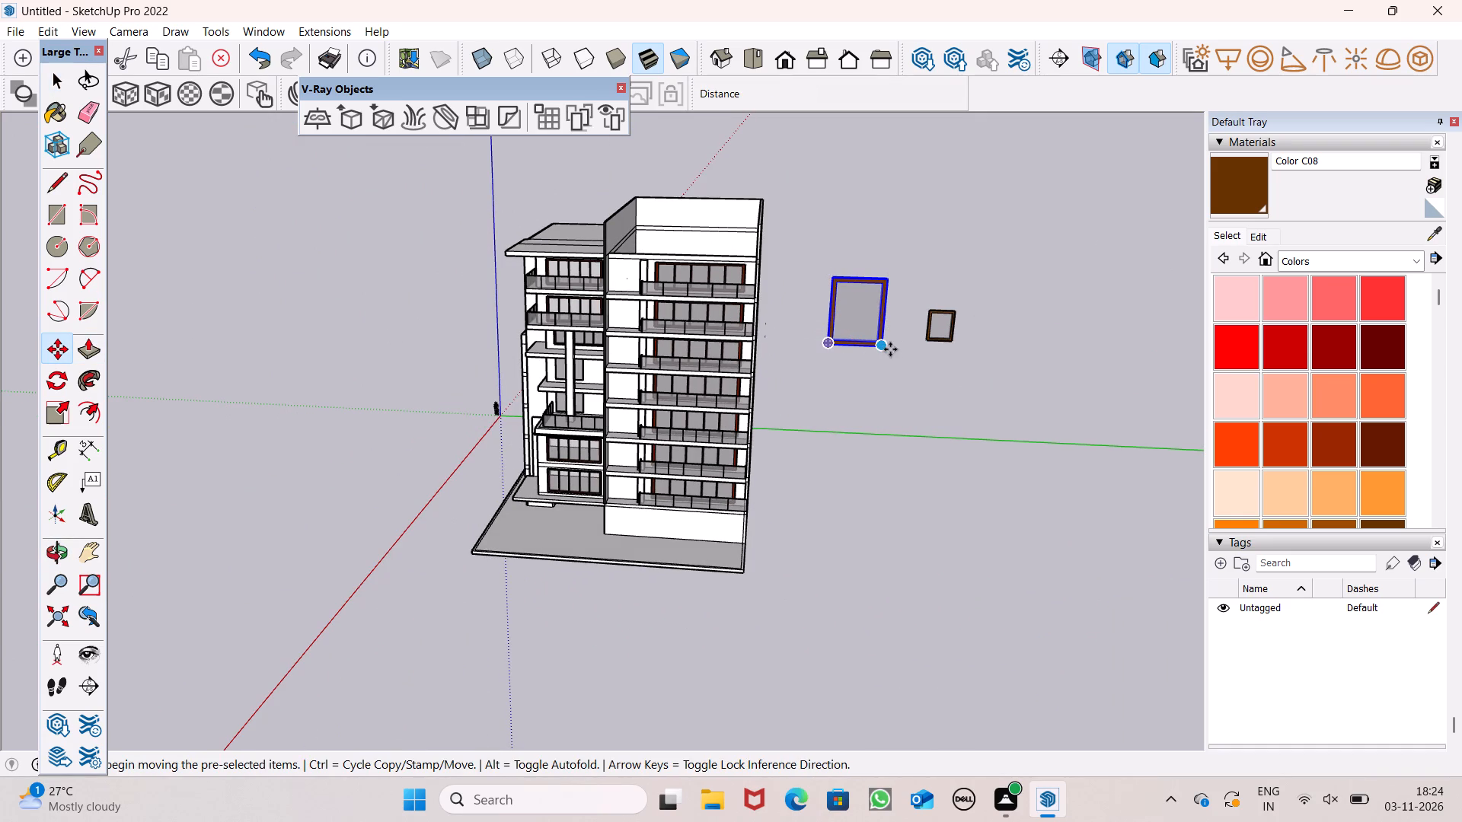
{"action": "left_click_drag", "start_coordinate": [886, 348], "coordinate": [503, 467]}
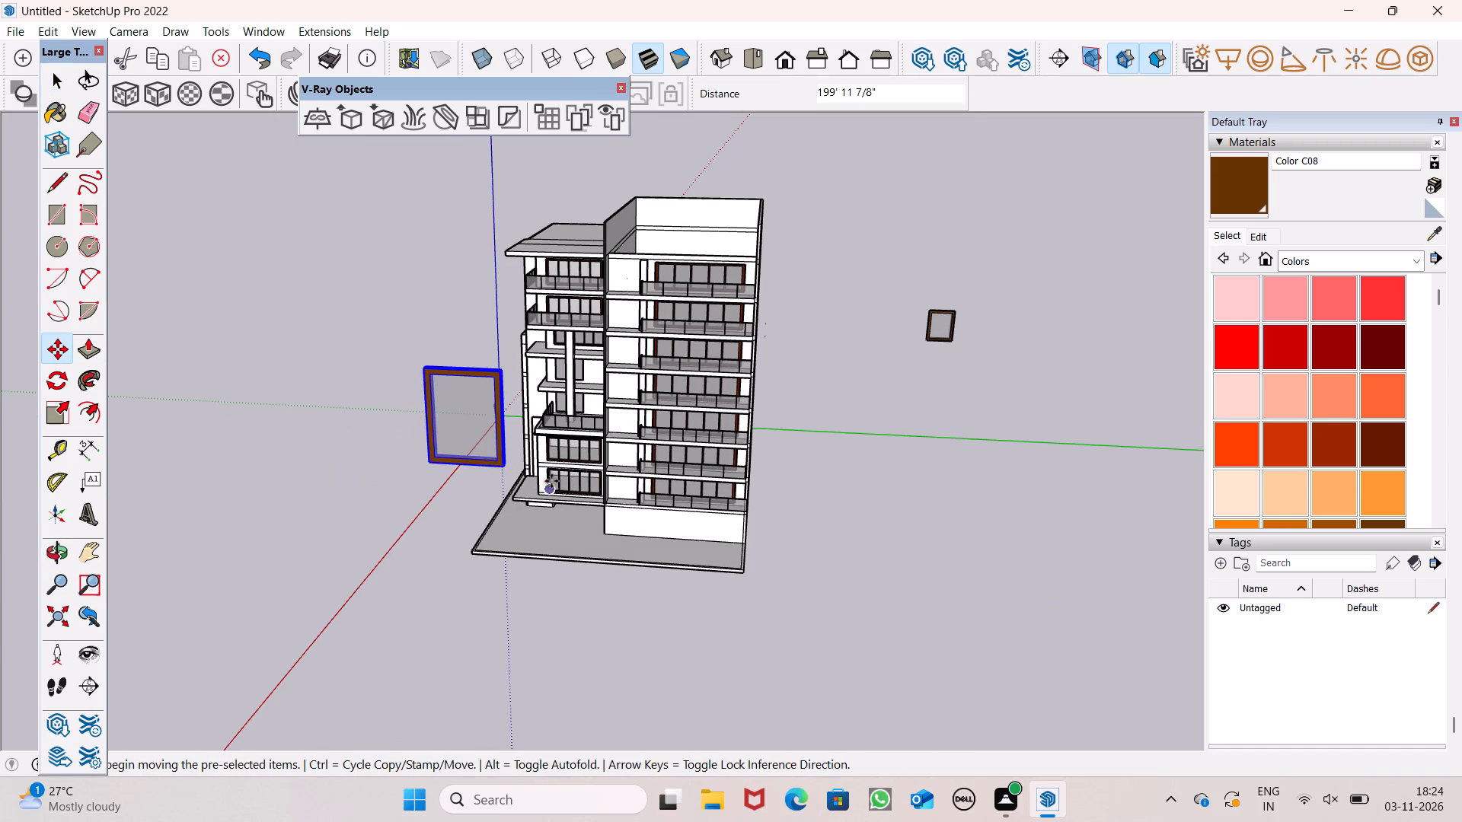
Scale the moved undivided frame down uniformly to roughly half its size.
{"action": "middle_click_drag", "start_coordinate": [551, 481], "coordinate": [642, 422]}
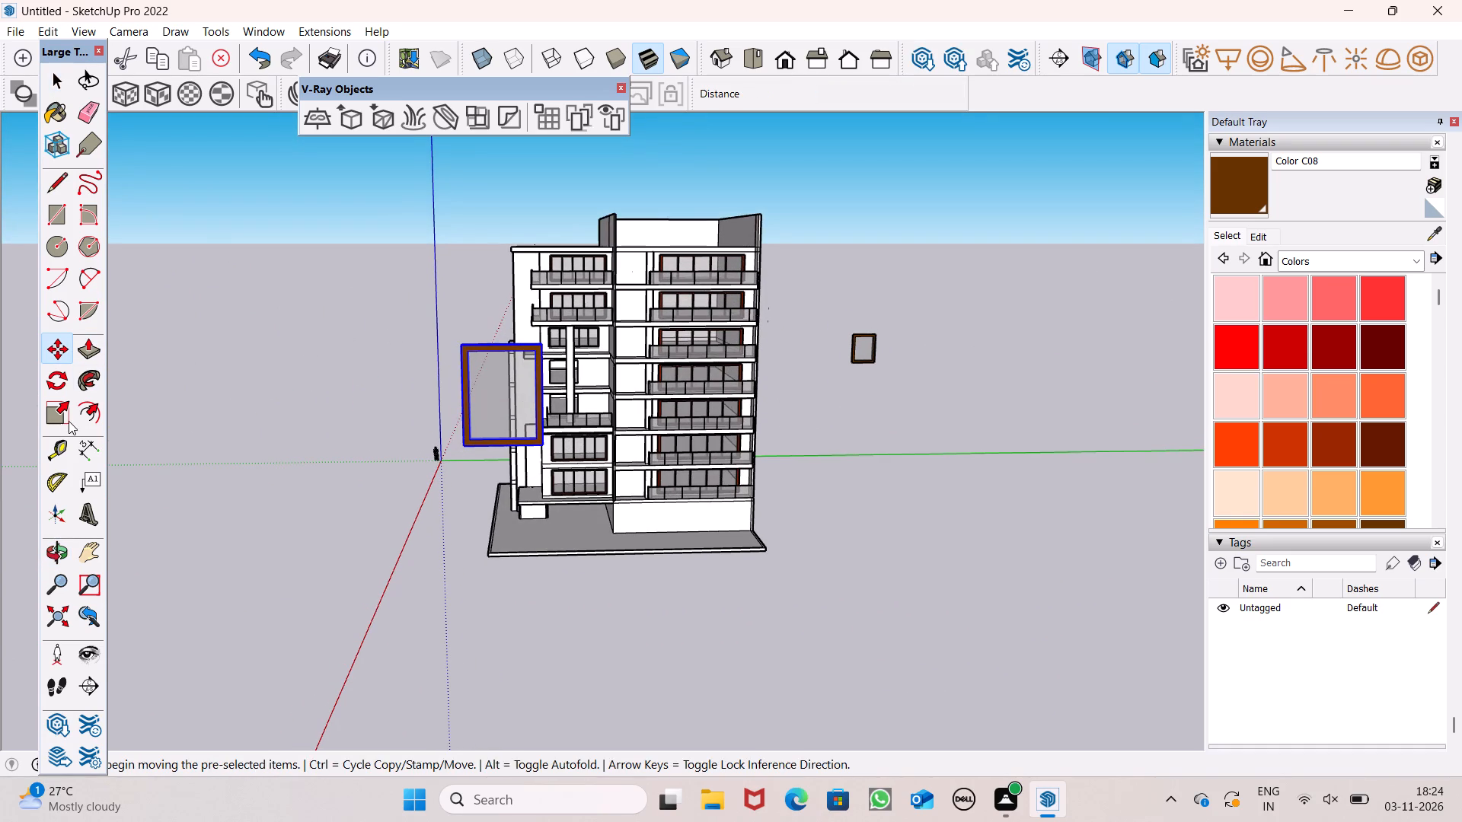
{"action": "left_click", "coordinate": [69, 420]}
{"action": "left_click_drag", "start_coordinate": [473, 350], "coordinate": [487, 398]}
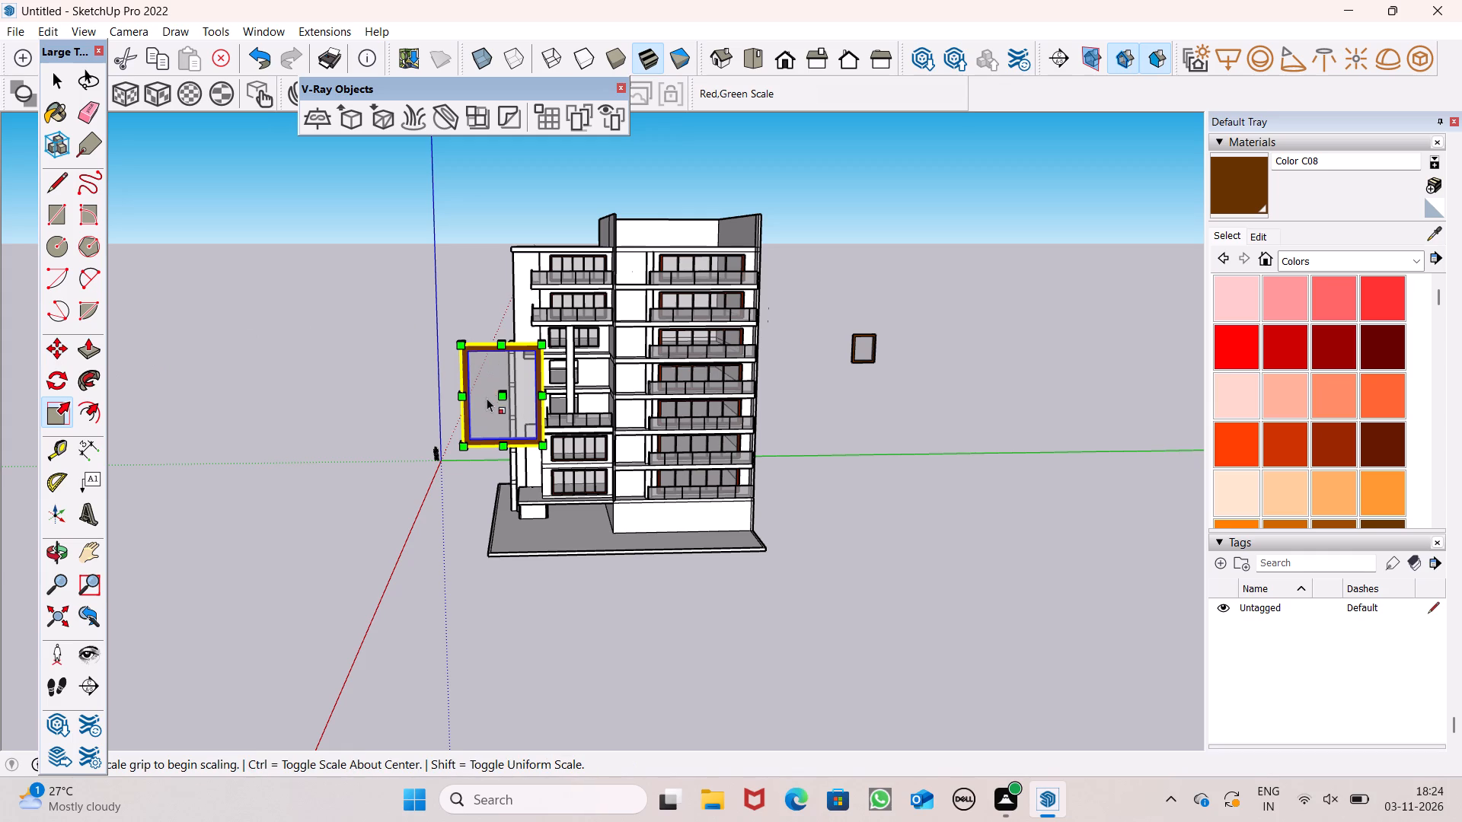
{"action": "left_click_drag", "start_coordinate": [487, 398], "coordinate": [487, 393]}
{"action": "left_click_drag", "start_coordinate": [458, 345], "coordinate": [480, 416]}
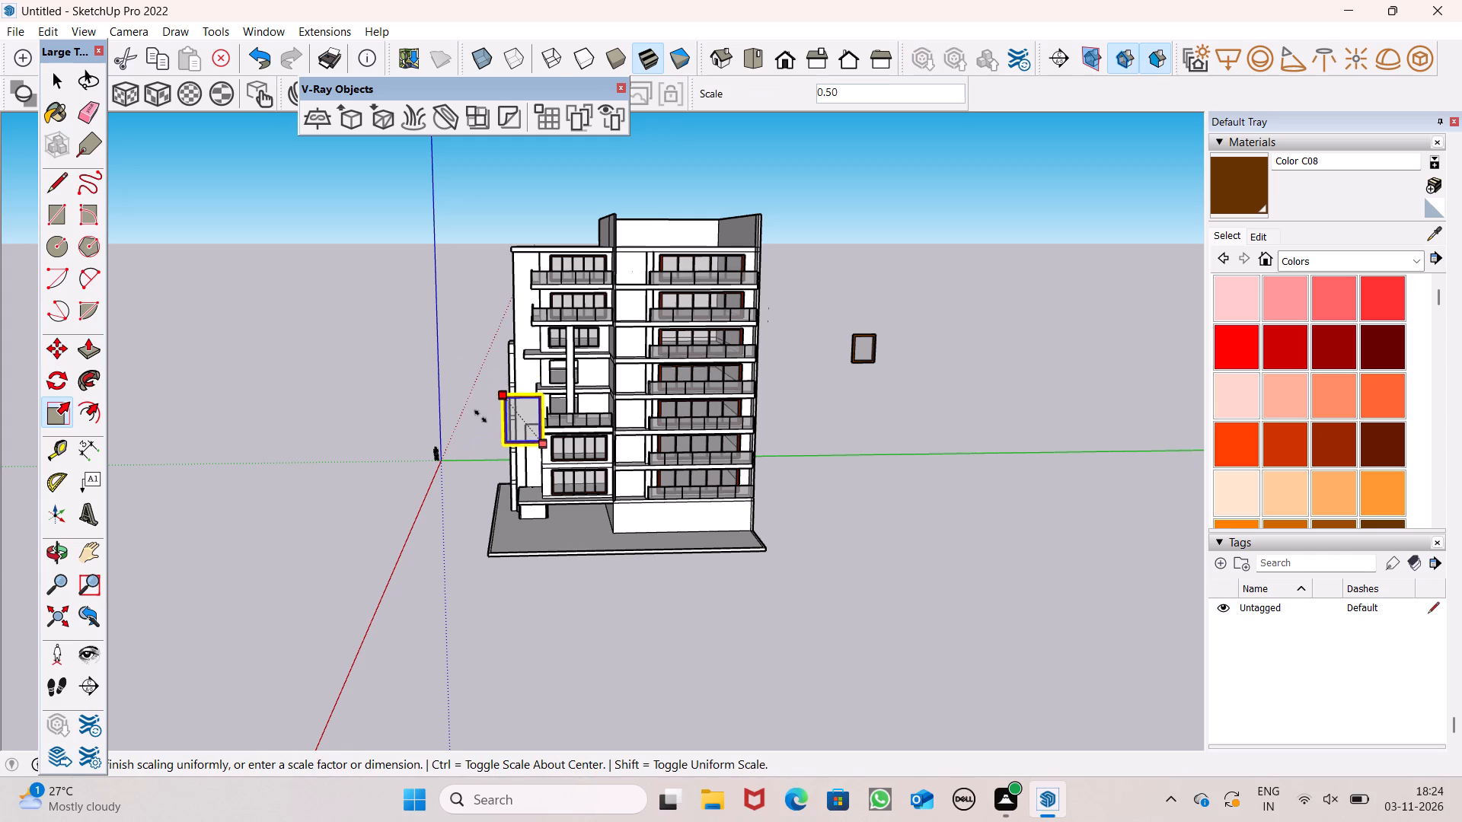
{"action": "left_click_drag", "start_coordinate": [480, 416], "coordinate": [480, 404]}
{"action": "key", "text": "space"}
Move the scaled-down undivided frame about 61' to the lower corner of the front opening one floor above the railed terrace.
{"action": "key", "text": "m"}
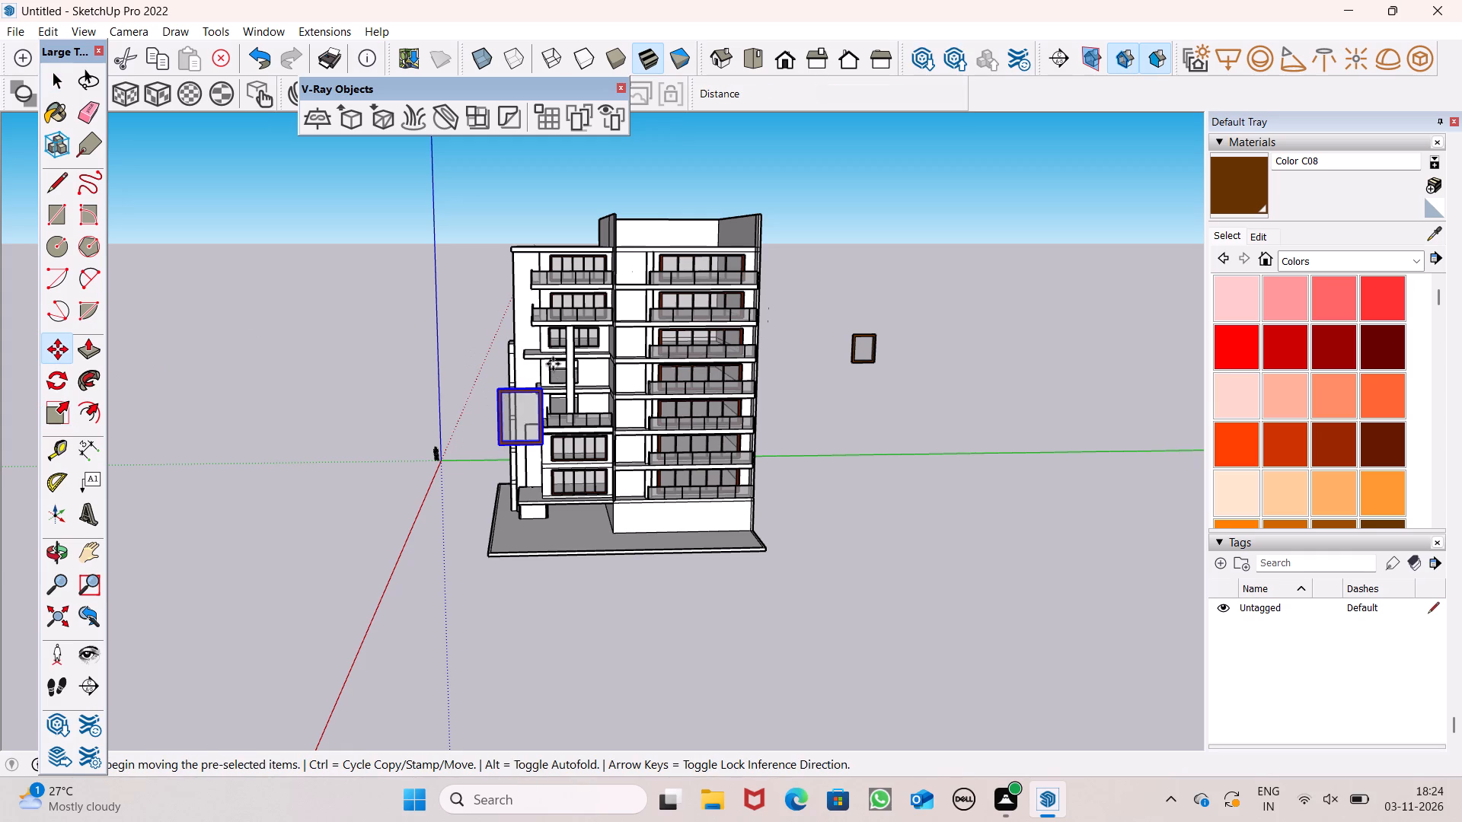
{"action": "key", "text": "Return"}
{"action": "scroll", "coordinate": [569, 385], "scroll_direction": "up", "scroll_amount": 6}
{"action": "scroll", "coordinate": [519, 443], "scroll_direction": "up", "scroll_amount": 8}
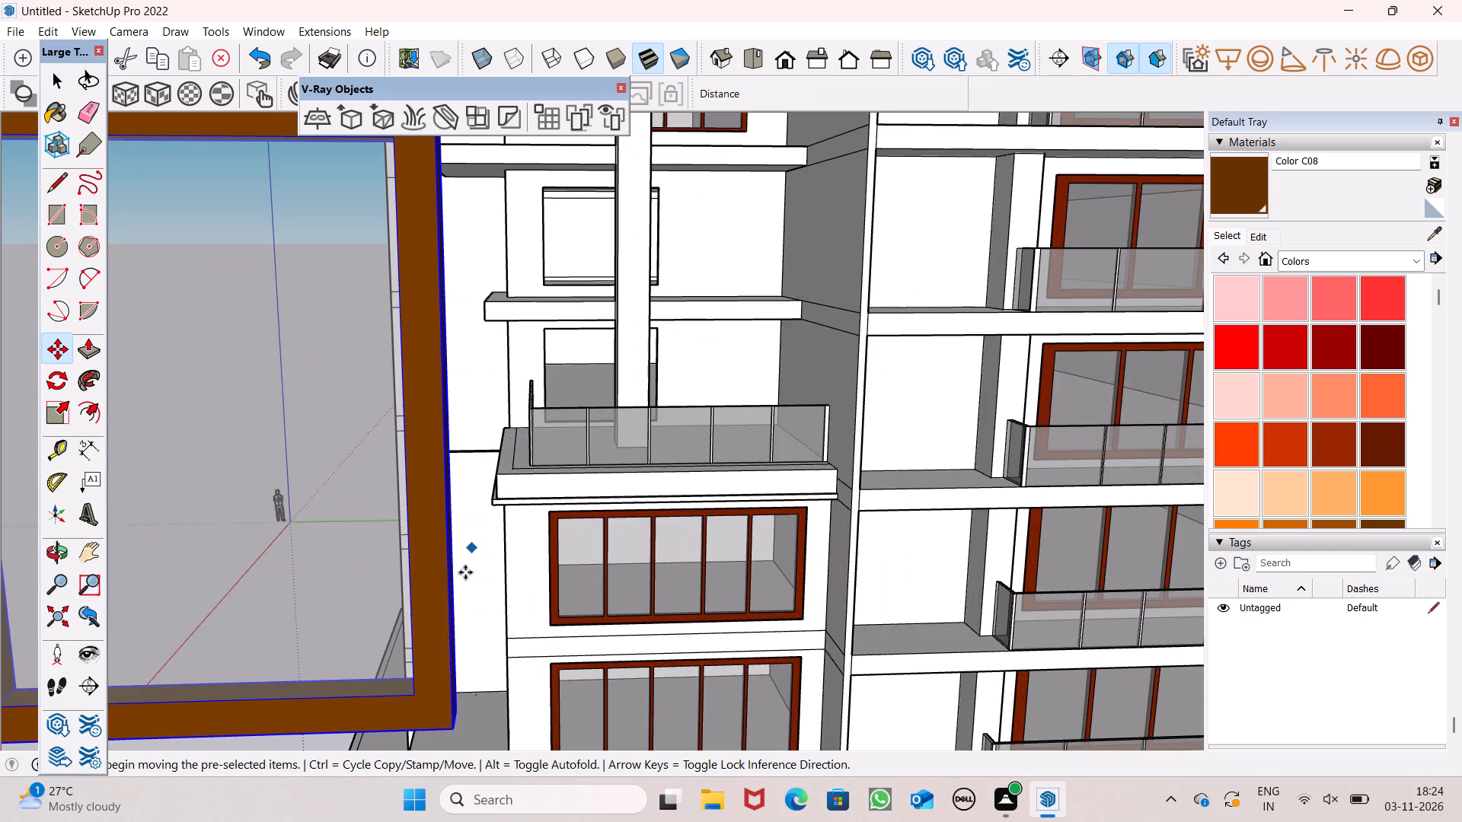
{"action": "scroll", "coordinate": [485, 425], "scroll_direction": "down", "scroll_amount": 2}
{"action": "left_click_drag", "start_coordinate": [468, 606], "coordinate": [601, 336]}
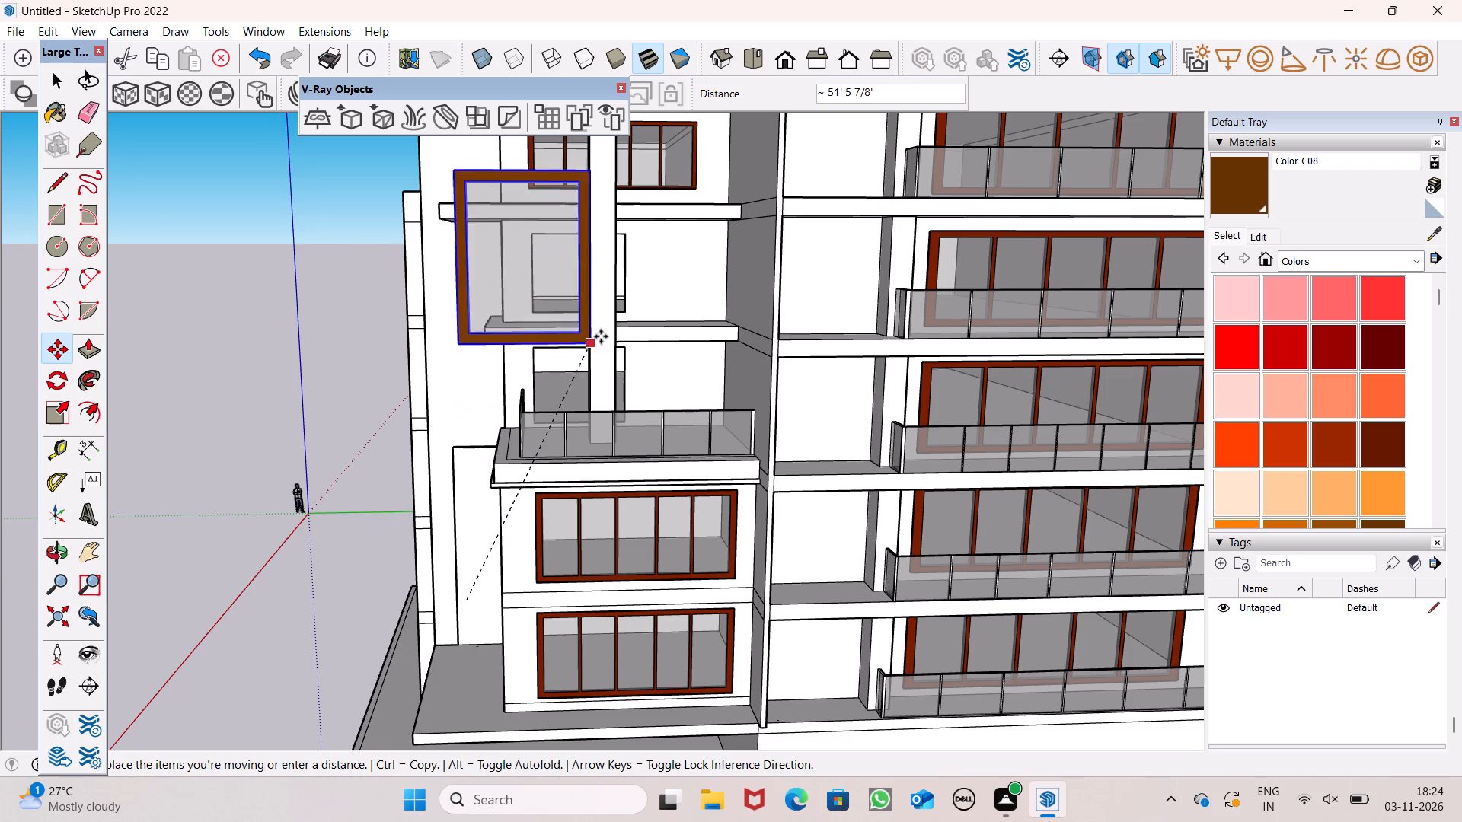
{"action": "left_click_drag", "start_coordinate": [601, 336], "coordinate": [634, 304]}
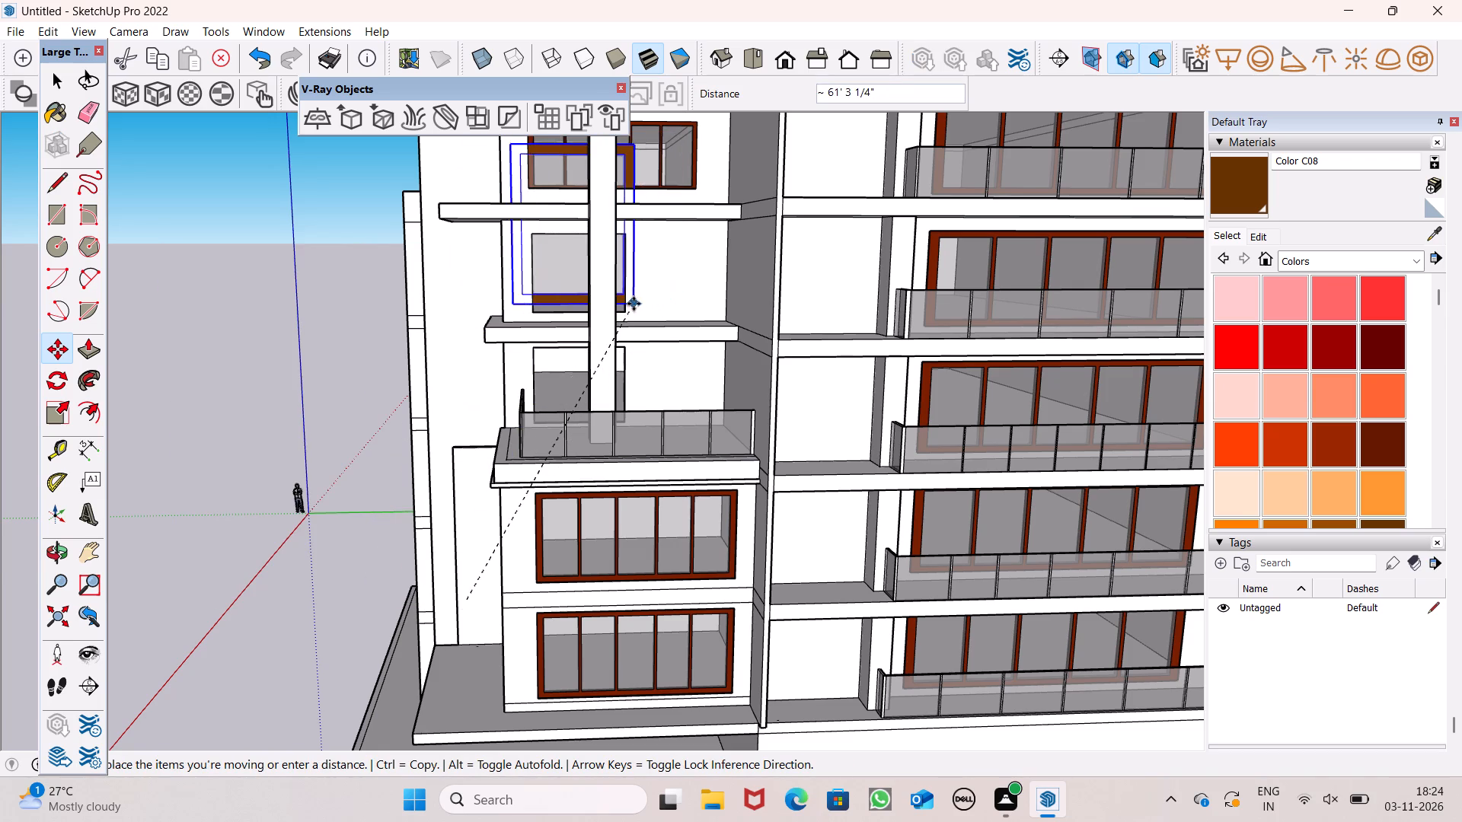
{"action": "left_click_drag", "start_coordinate": [634, 304], "coordinate": [629, 315]}
Scale the undivided frame down from its upper corner to match the height of the front opening.
{"action": "middle_click_drag", "start_coordinate": [627, 301], "coordinate": [577, 396]}
{"action": "scroll", "coordinate": [575, 389], "scroll_direction": "up", "scroll_amount": 1}
{"action": "scroll", "coordinate": [591, 267], "scroll_direction": "up", "scroll_amount": 1}
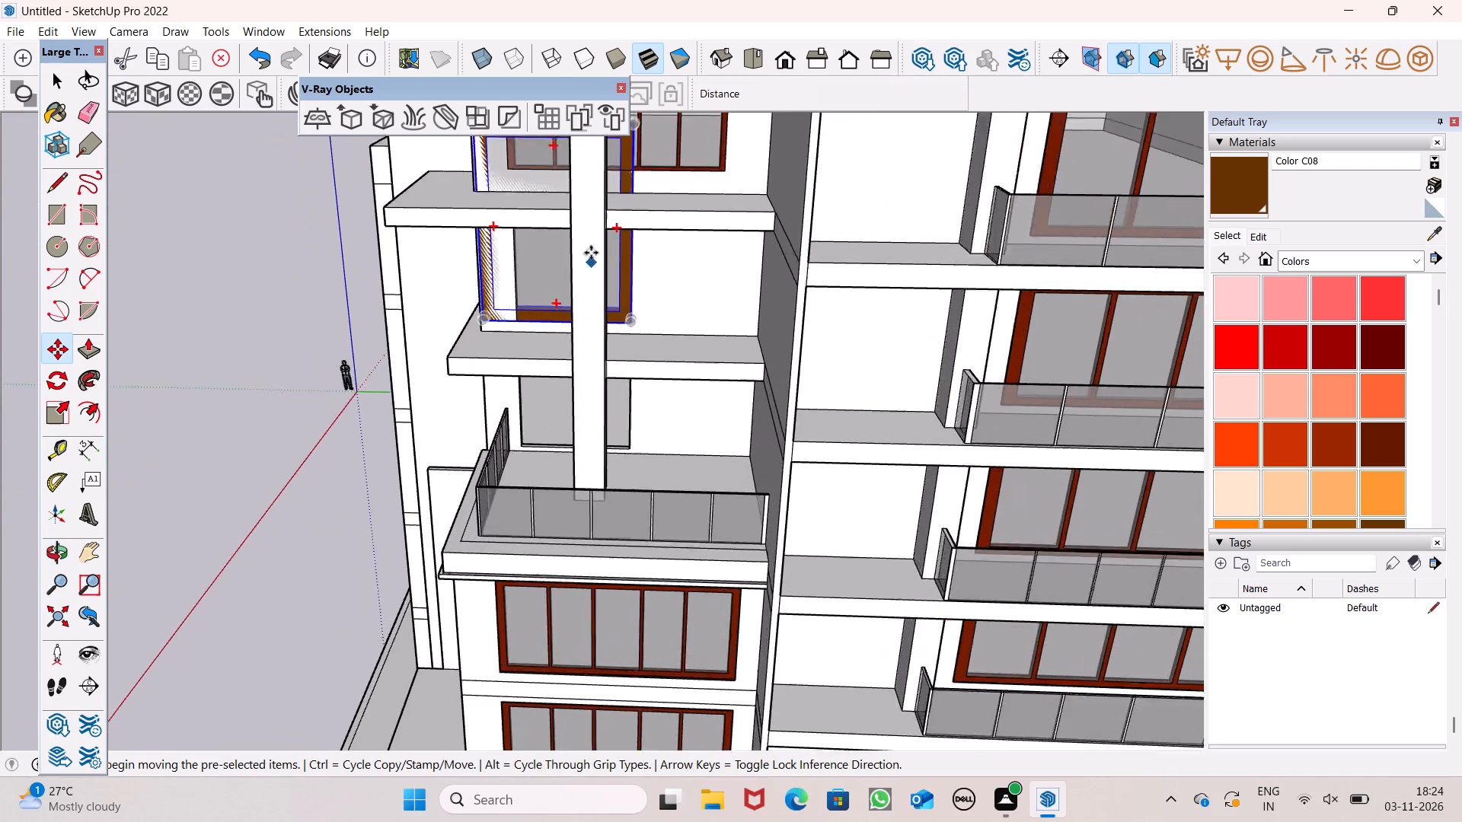
{"action": "scroll", "coordinate": [591, 253], "scroll_direction": "up", "scroll_amount": 4}
{"action": "scroll", "coordinate": [551, 299], "scroll_direction": "down", "scroll_amount": 6}
{"action": "scroll", "coordinate": [562, 368], "scroll_direction": "down", "scroll_amount": 5}
{"action": "middle_click_drag", "start_coordinate": [547, 386], "coordinate": [669, 298]}
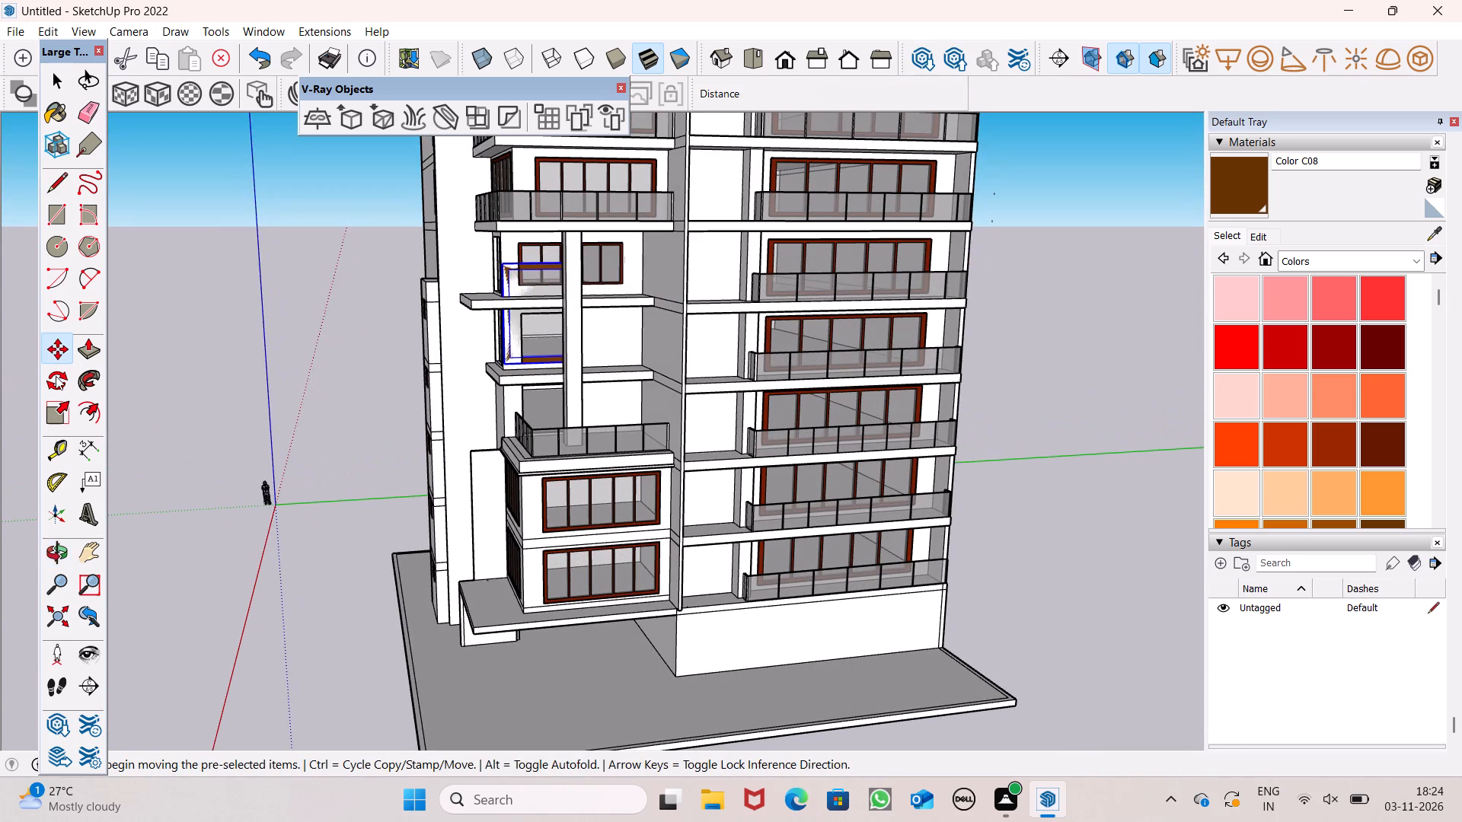
{"action": "left_click", "coordinate": [69, 413]}
{"action": "scroll", "coordinate": [354, 333], "scroll_direction": "up", "scroll_amount": 6}
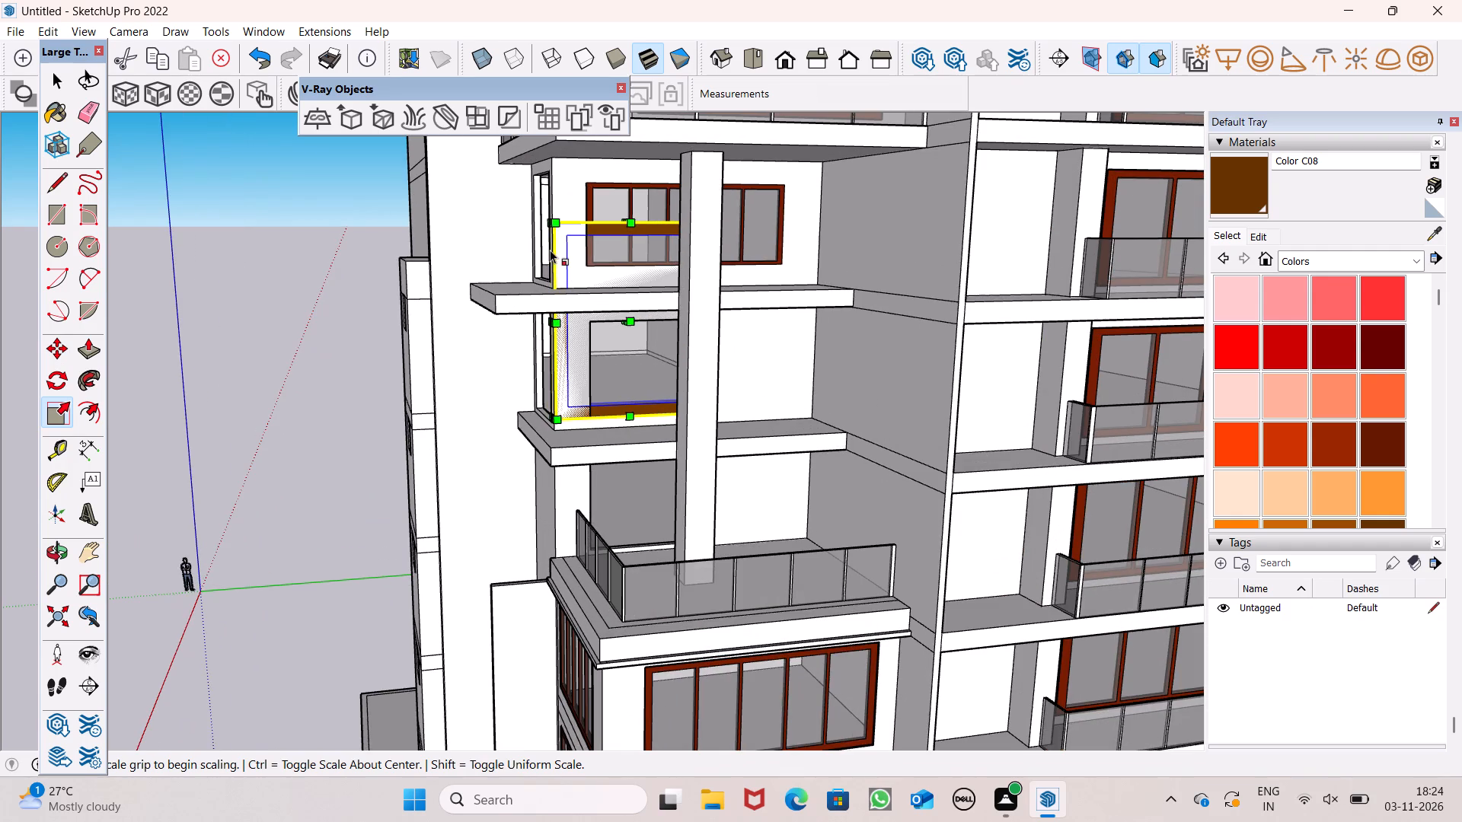
{"action": "left_click_drag", "start_coordinate": [554, 223], "coordinate": [600, 356]}
Stretch the frame along the green axis by about 1.54 to span the opening's width, and clear the selection.
{"action": "middle_click_drag", "start_coordinate": [660, 378], "coordinate": [773, 344]}
{"action": "scroll", "coordinate": [745, 320], "scroll_direction": "up", "scroll_amount": 7}
{"action": "scroll", "coordinate": [621, 313], "scroll_direction": "up", "scroll_amount": 5}
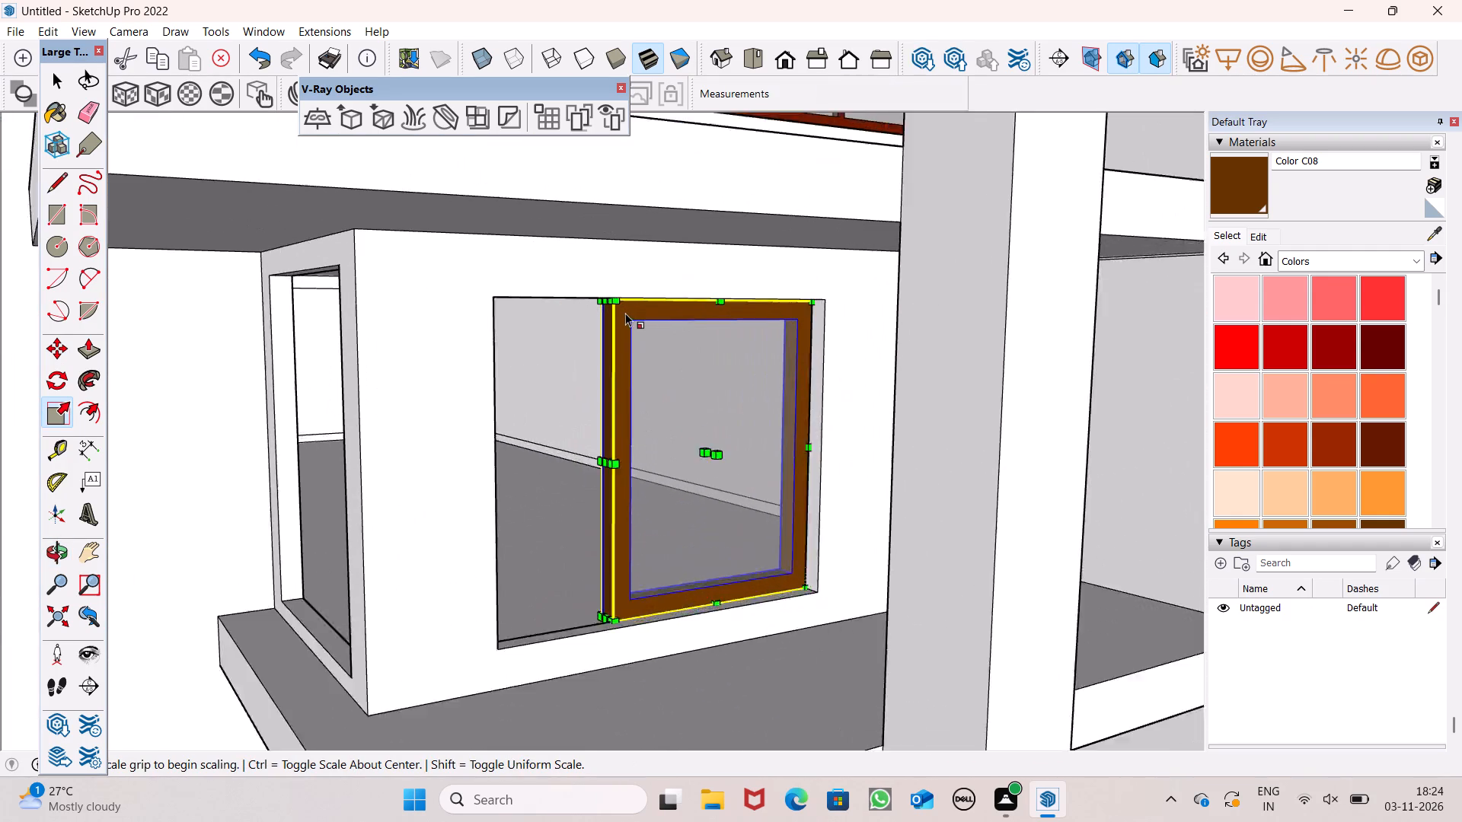
{"action": "scroll", "coordinate": [625, 313], "scroll_direction": "up", "scroll_amount": 3}
{"action": "scroll", "coordinate": [703, 390], "scroll_direction": "down", "scroll_amount": 4}
{"action": "middle_click_drag", "start_coordinate": [697, 500], "coordinate": [710, 521]}
{"action": "scroll", "coordinate": [631, 489], "scroll_direction": "up", "scroll_amount": 1}
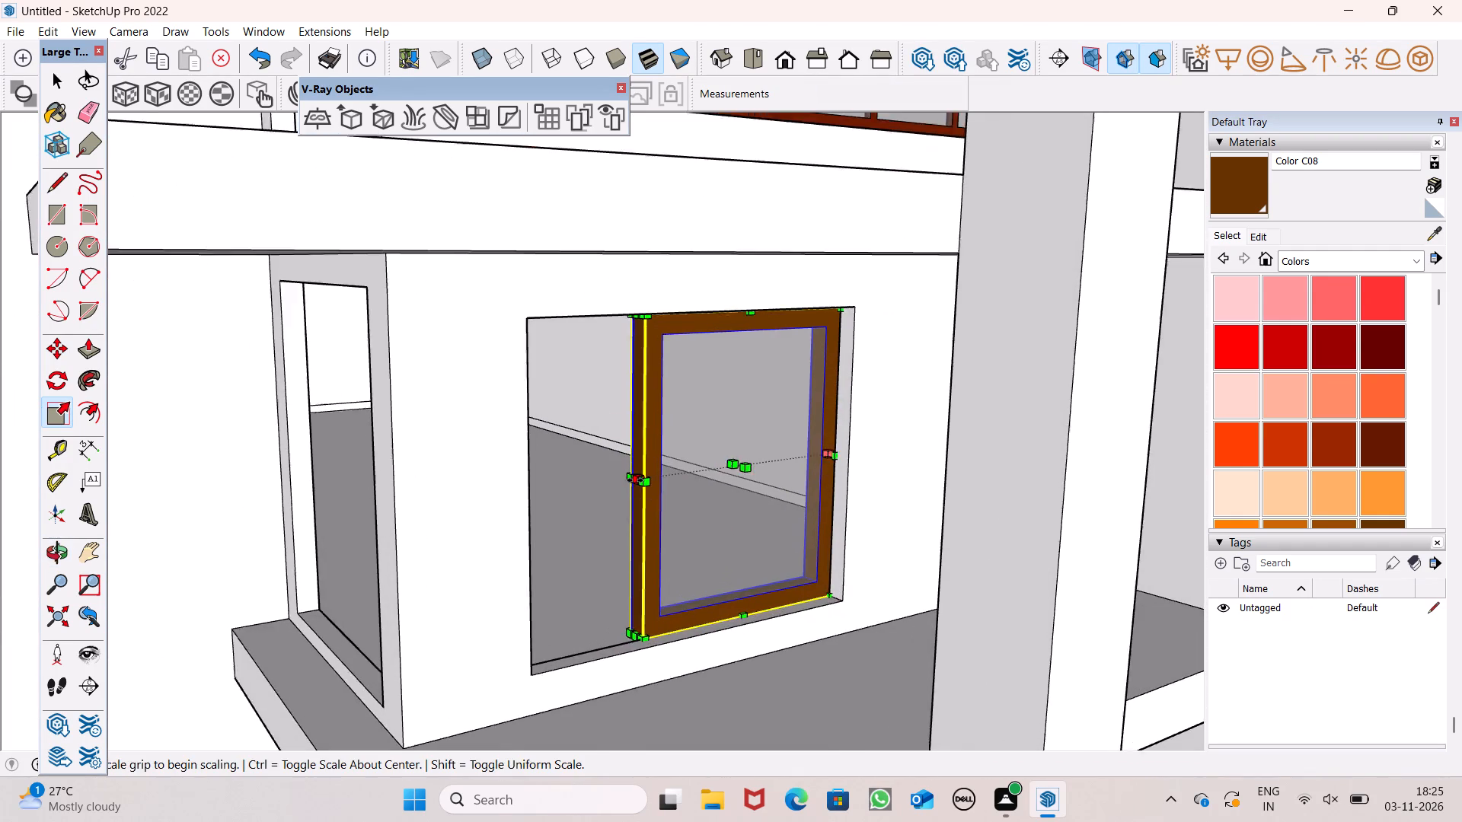
{"action": "scroll", "coordinate": [635, 480], "scroll_direction": "up", "scroll_amount": 2}
{"action": "left_click_drag", "start_coordinate": [639, 479], "coordinate": [503, 529]}
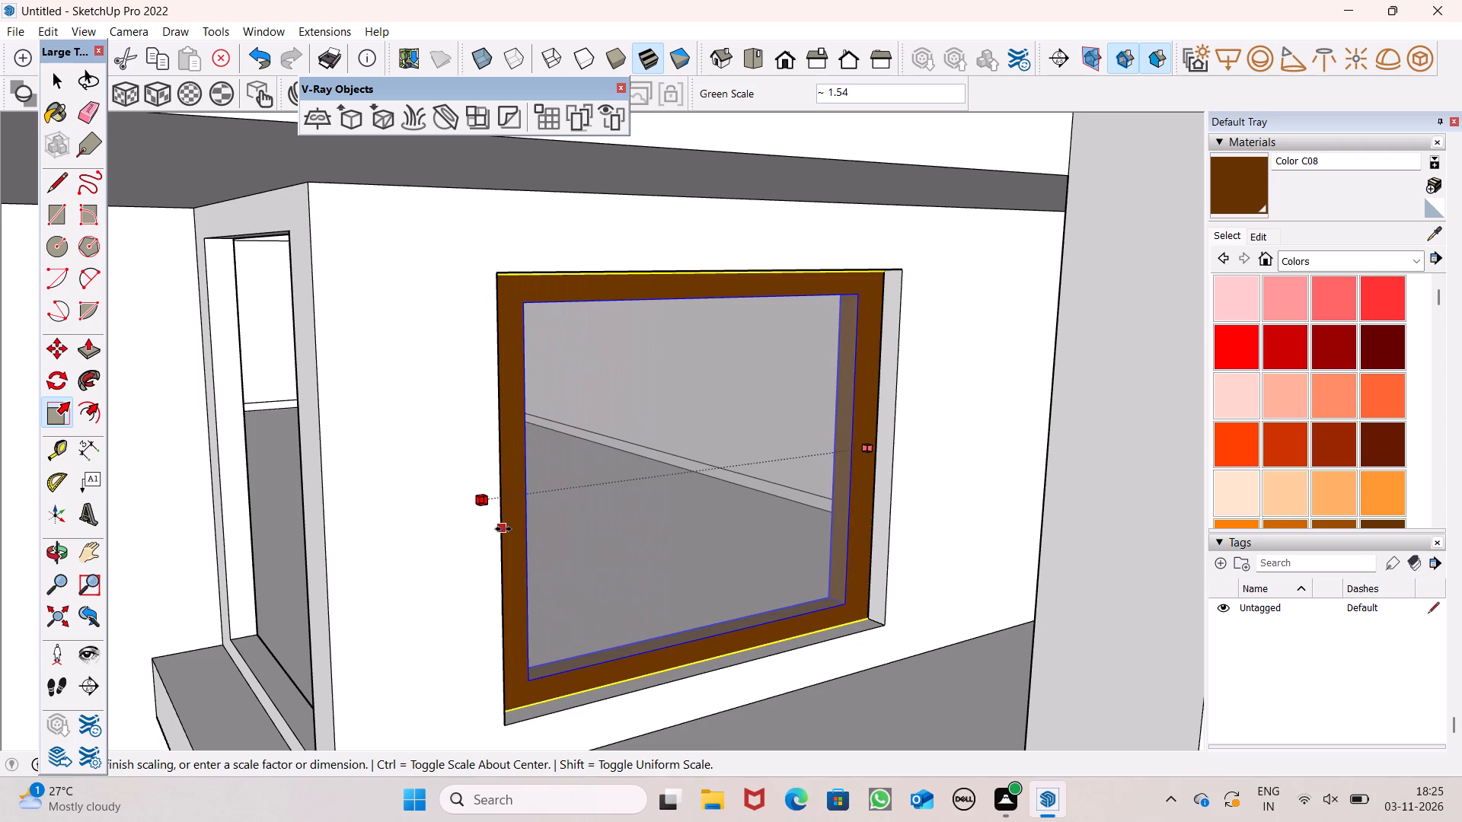
{"action": "left_click_drag", "start_coordinate": [503, 529], "coordinate": [502, 530]}
{"action": "scroll", "coordinate": [464, 428], "scroll_direction": "down", "scroll_amount": 6}
{"action": "middle_click_drag", "start_coordinate": [554, 483], "coordinate": [439, 454]}
{"action": "key", "text": "space"}
{"action": "scroll", "coordinate": [512, 378], "scroll_direction": "down", "scroll_amount": 4}
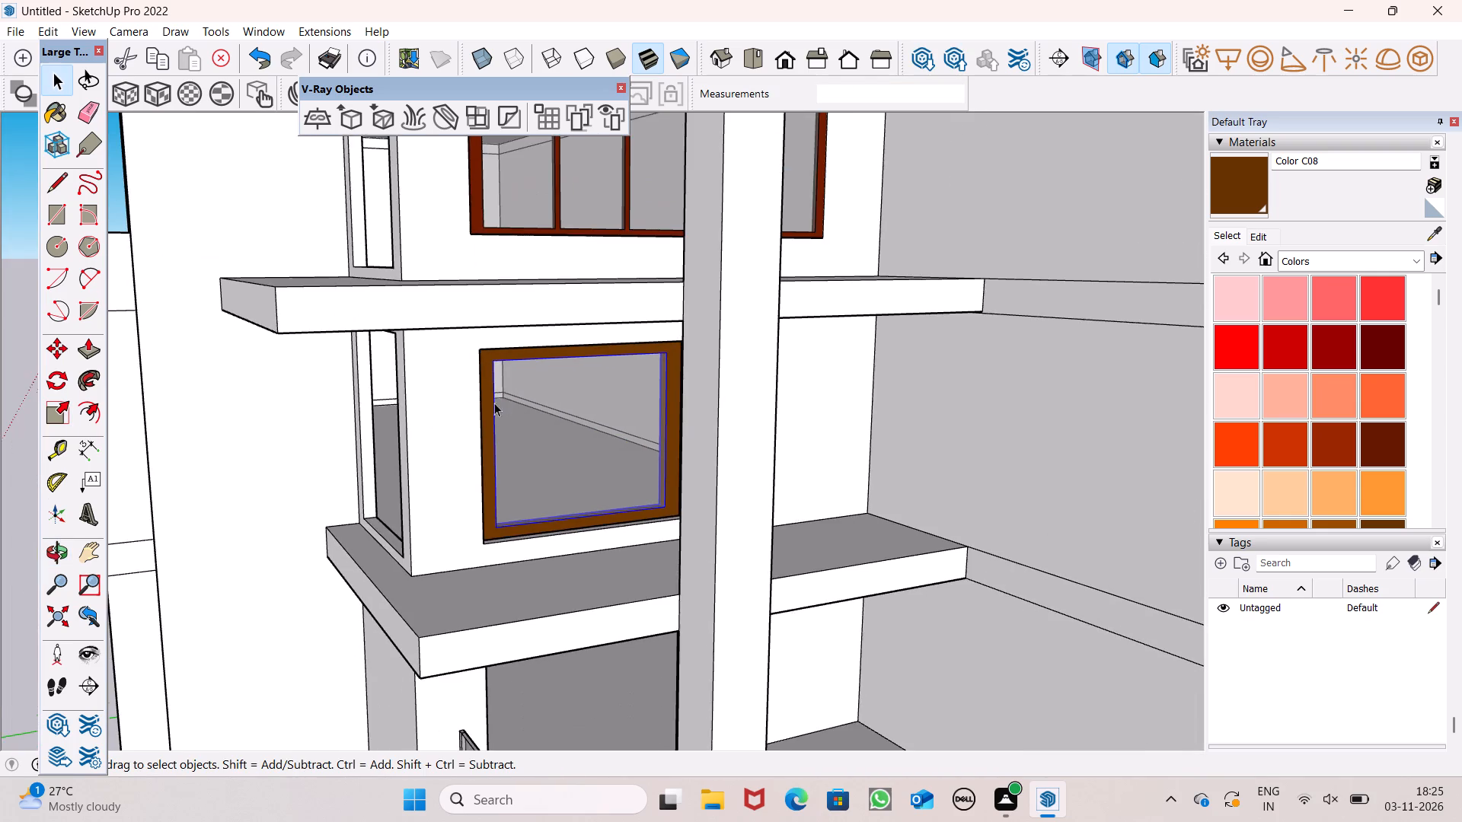
{"action": "scroll", "coordinate": [504, 406], "scroll_direction": "down", "scroll_amount": 7}
{"action": "left_click", "coordinate": [168, 374]}
Move the undivided frame 6" outward so its lower corner meets the opening's outer corner, flush with the wall face.
{"action": "middle_click_drag", "start_coordinate": [550, 460], "coordinate": [623, 376]}
{"action": "scroll", "coordinate": [623, 376], "scroll_direction": "up", "scroll_amount": 7}
{"action": "middle_click_drag", "start_coordinate": [576, 479], "coordinate": [916, 578]}
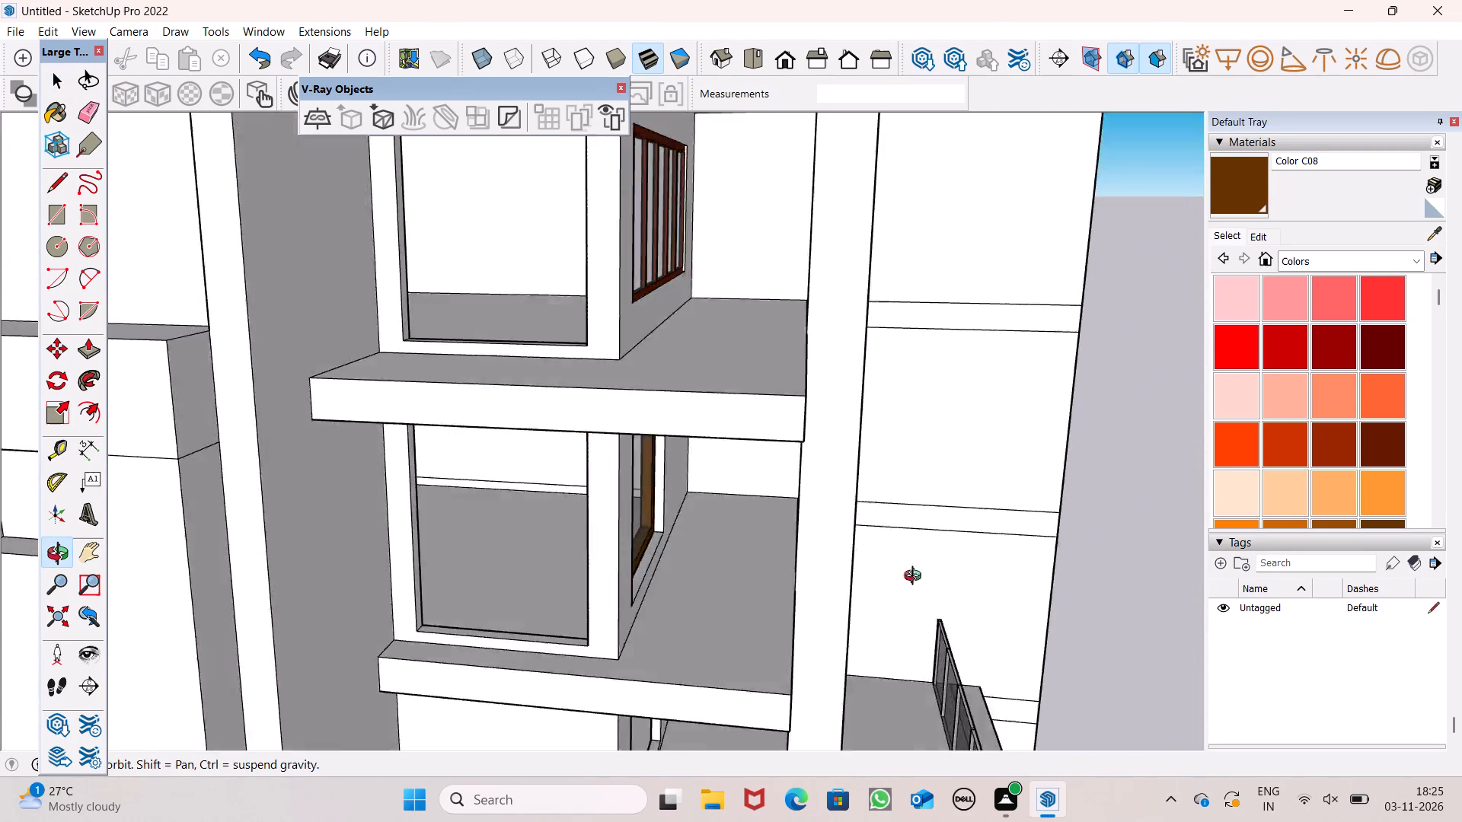
{"action": "middle_click_drag", "start_coordinate": [916, 578], "coordinate": [753, 559]}
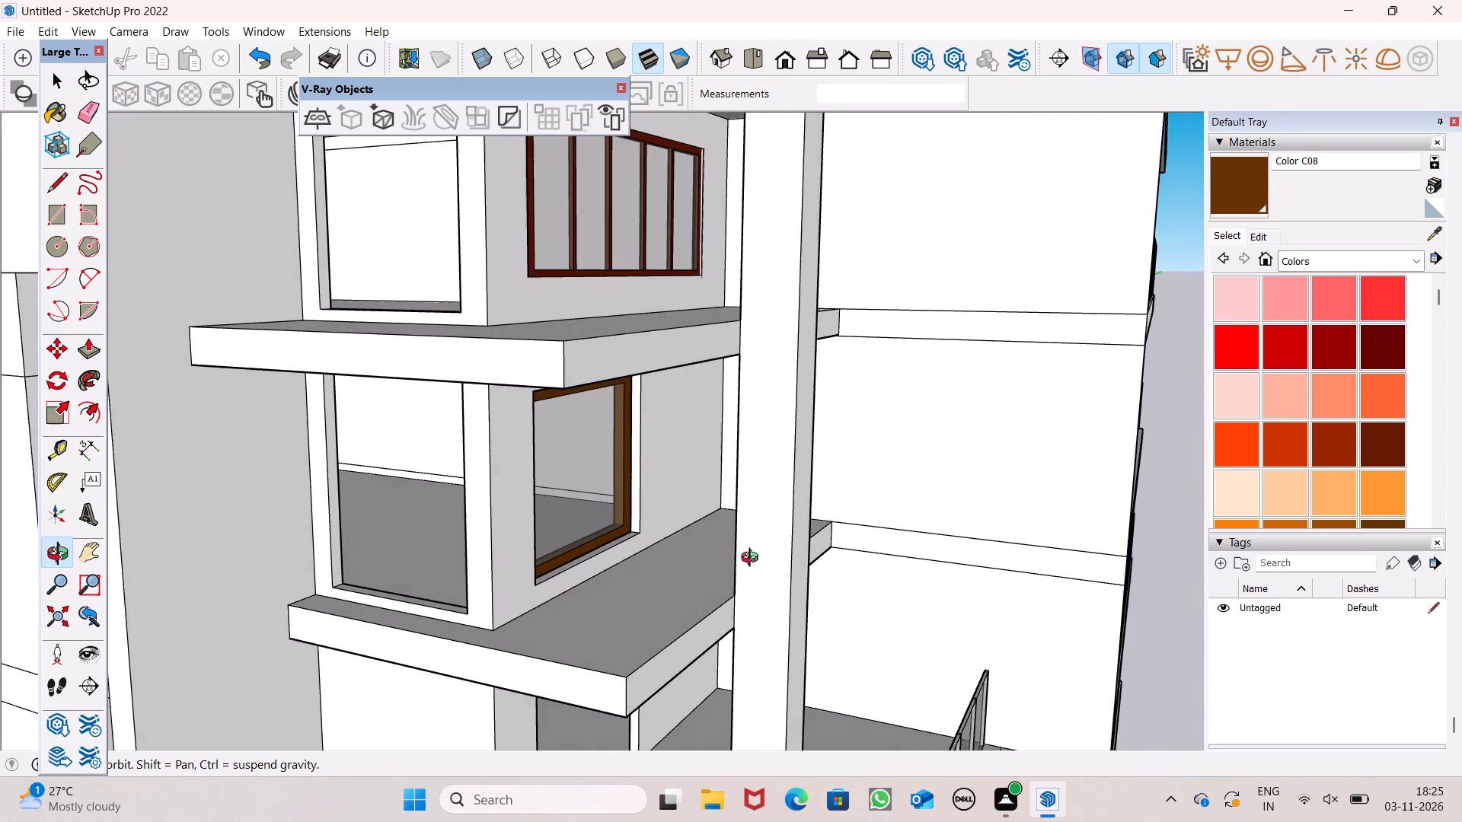
{"action": "middle_click_drag", "start_coordinate": [753, 559], "coordinate": [657, 579]}
{"action": "scroll", "coordinate": [550, 537], "scroll_direction": "up", "scroll_amount": 7}
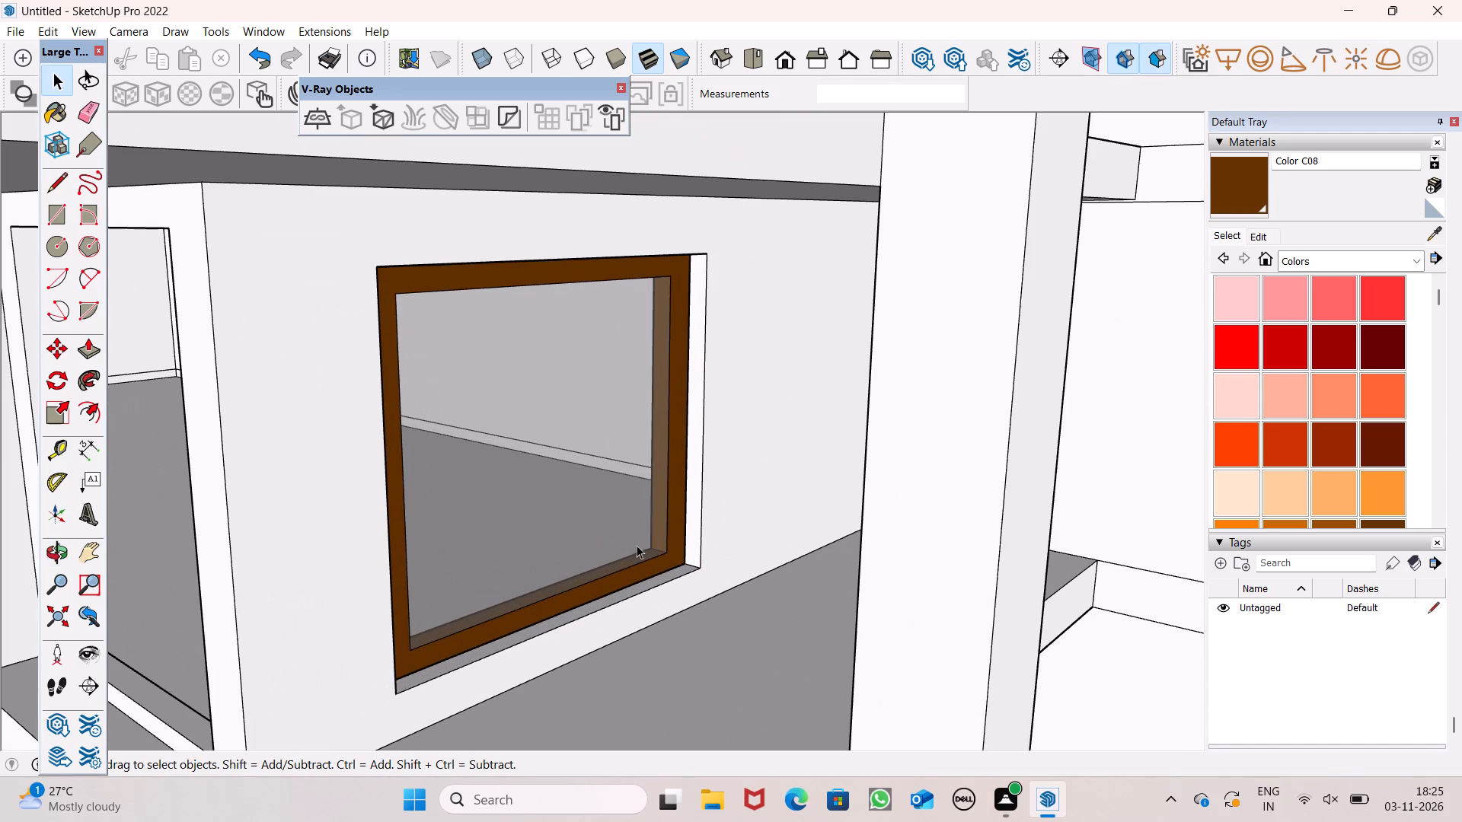
{"action": "scroll", "coordinate": [675, 522], "scroll_direction": "up", "scroll_amount": 3}
{"action": "scroll", "coordinate": [685, 518], "scroll_direction": "down", "scroll_amount": 4}
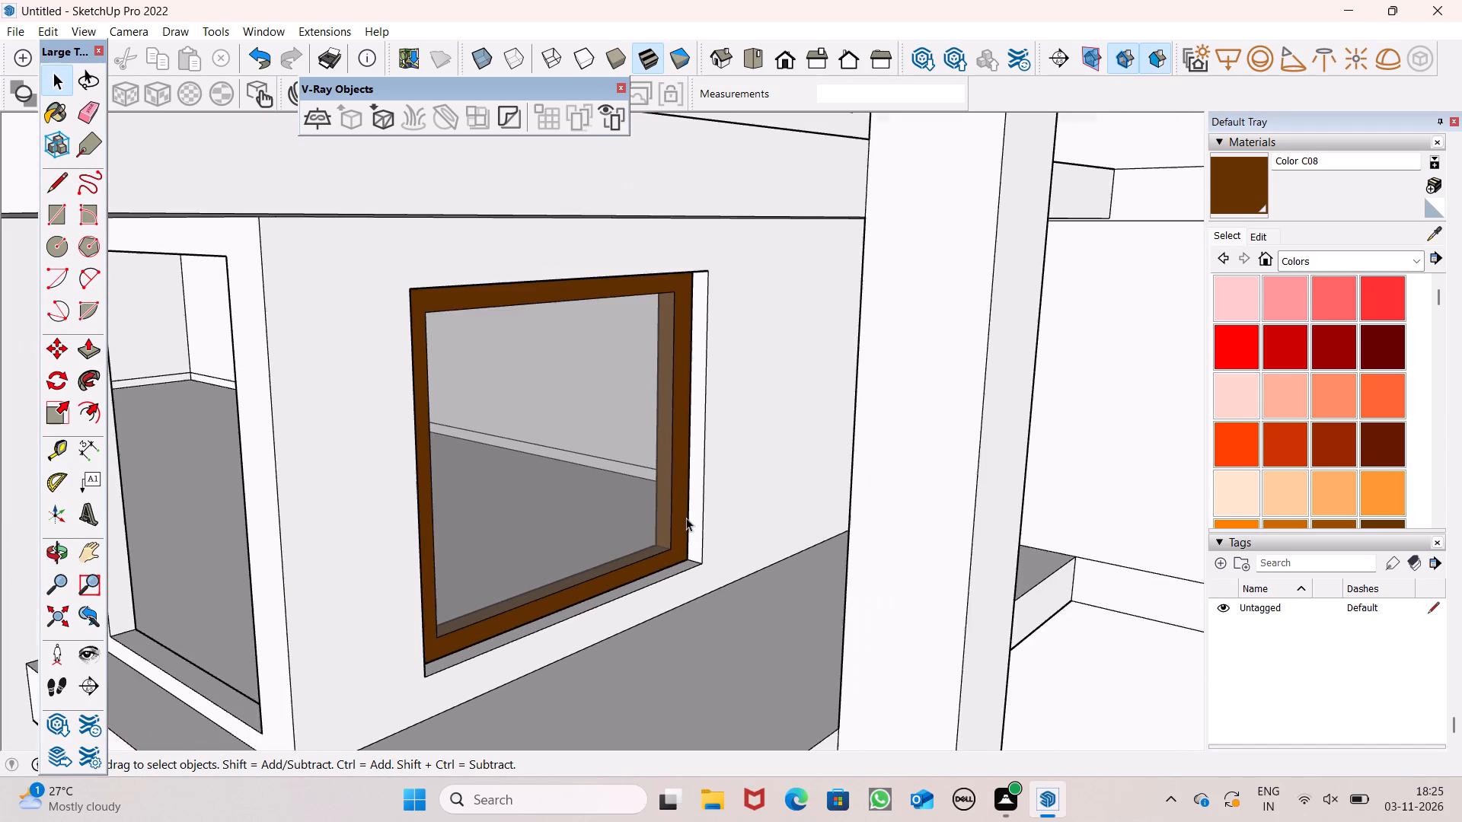
{"action": "middle_click_drag", "start_coordinate": [694, 540], "coordinate": [694, 587]}
{"action": "scroll", "coordinate": [688, 577], "scroll_direction": "up", "scroll_amount": 7}
{"action": "left_click", "coordinate": [675, 520]}
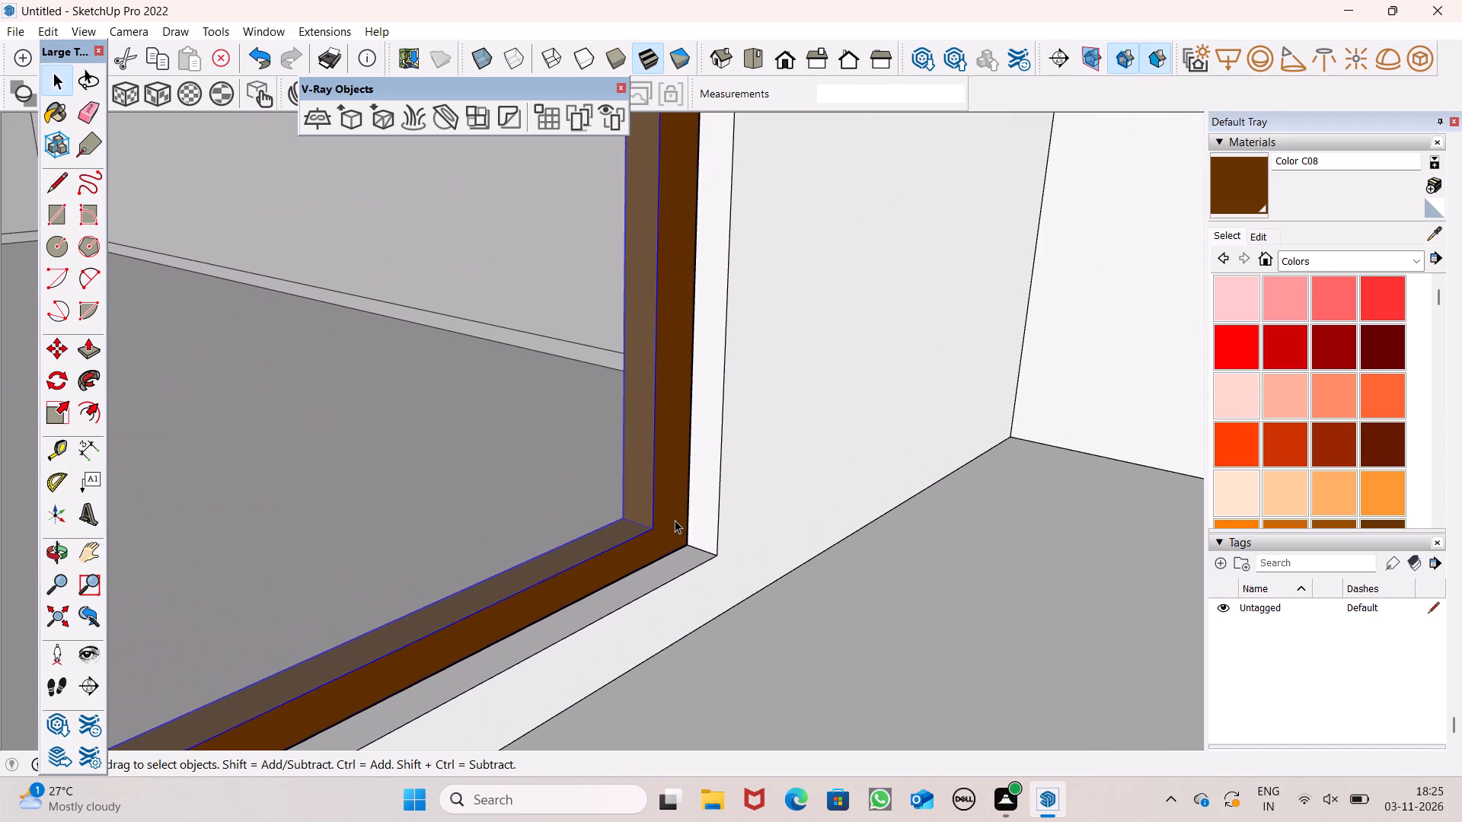
{"action": "key", "text": "m"}
{"action": "key", "text": "Return"}
{"action": "scroll", "coordinate": [690, 540], "scroll_direction": "up", "scroll_amount": 2}
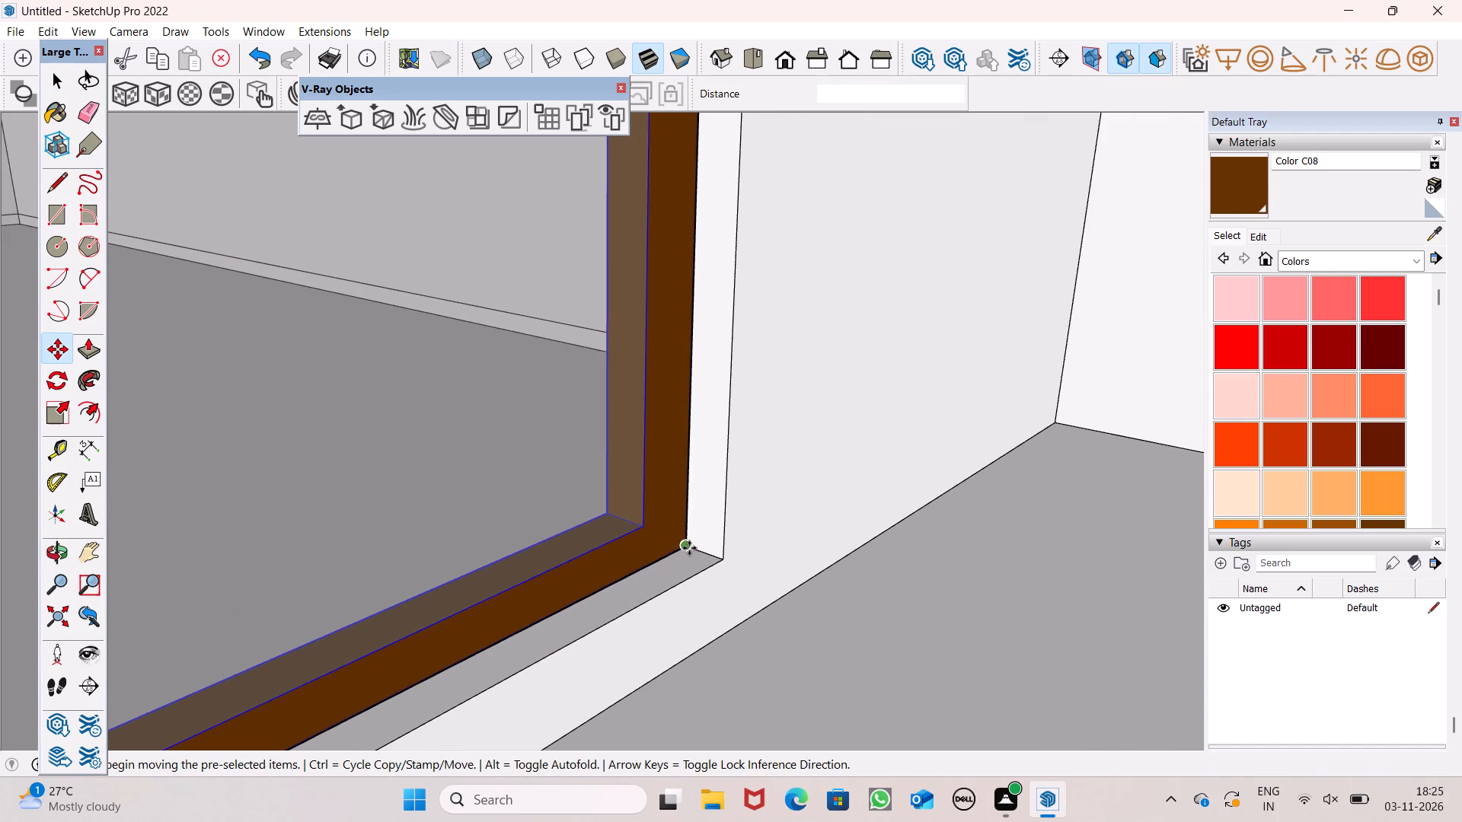
{"action": "left_click_drag", "start_coordinate": [691, 549], "coordinate": [712, 561]}
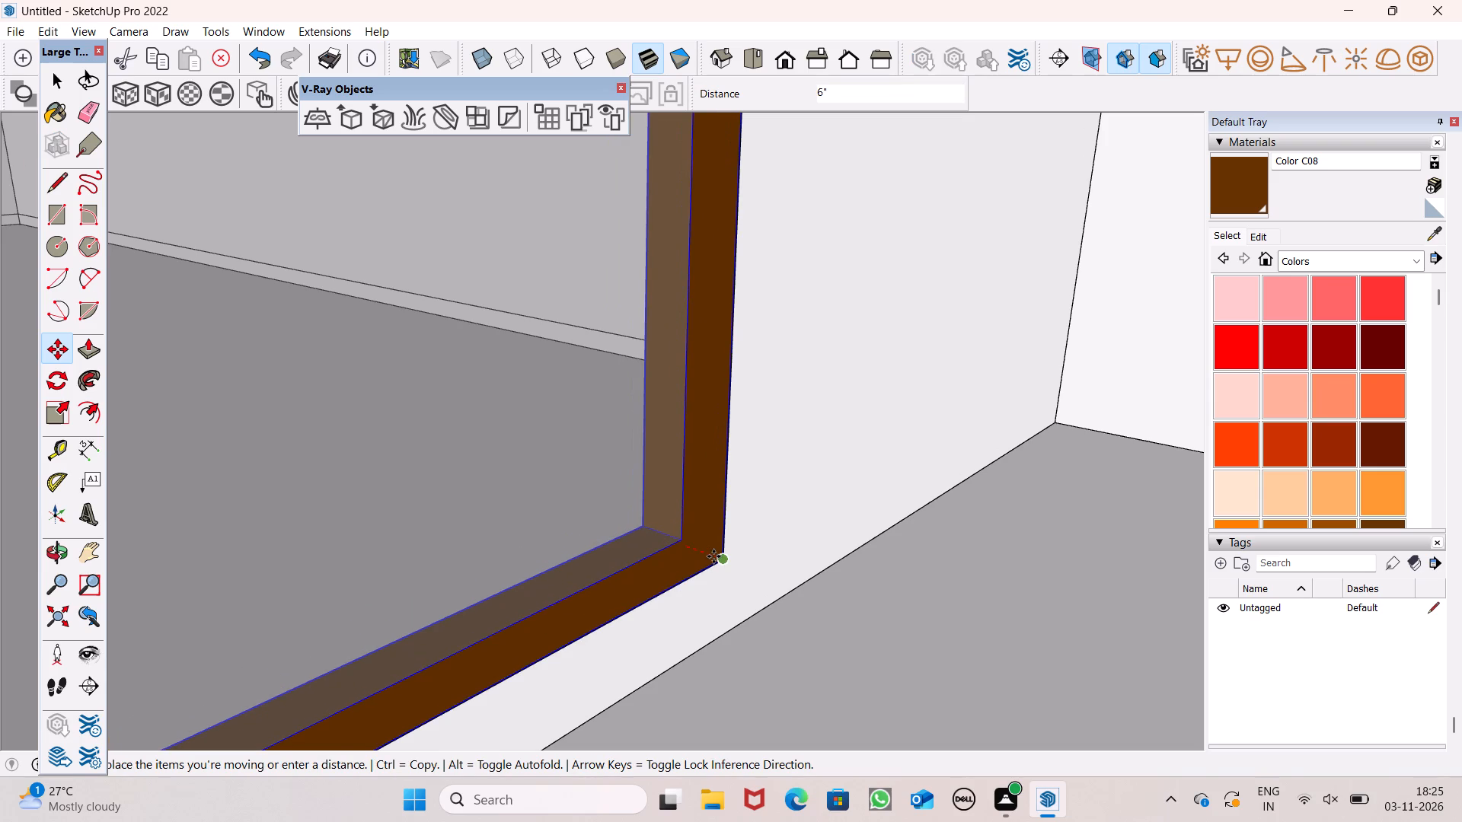
{"action": "left_click", "coordinate": [729, 568]}
{"action": "key", "text": "space"}
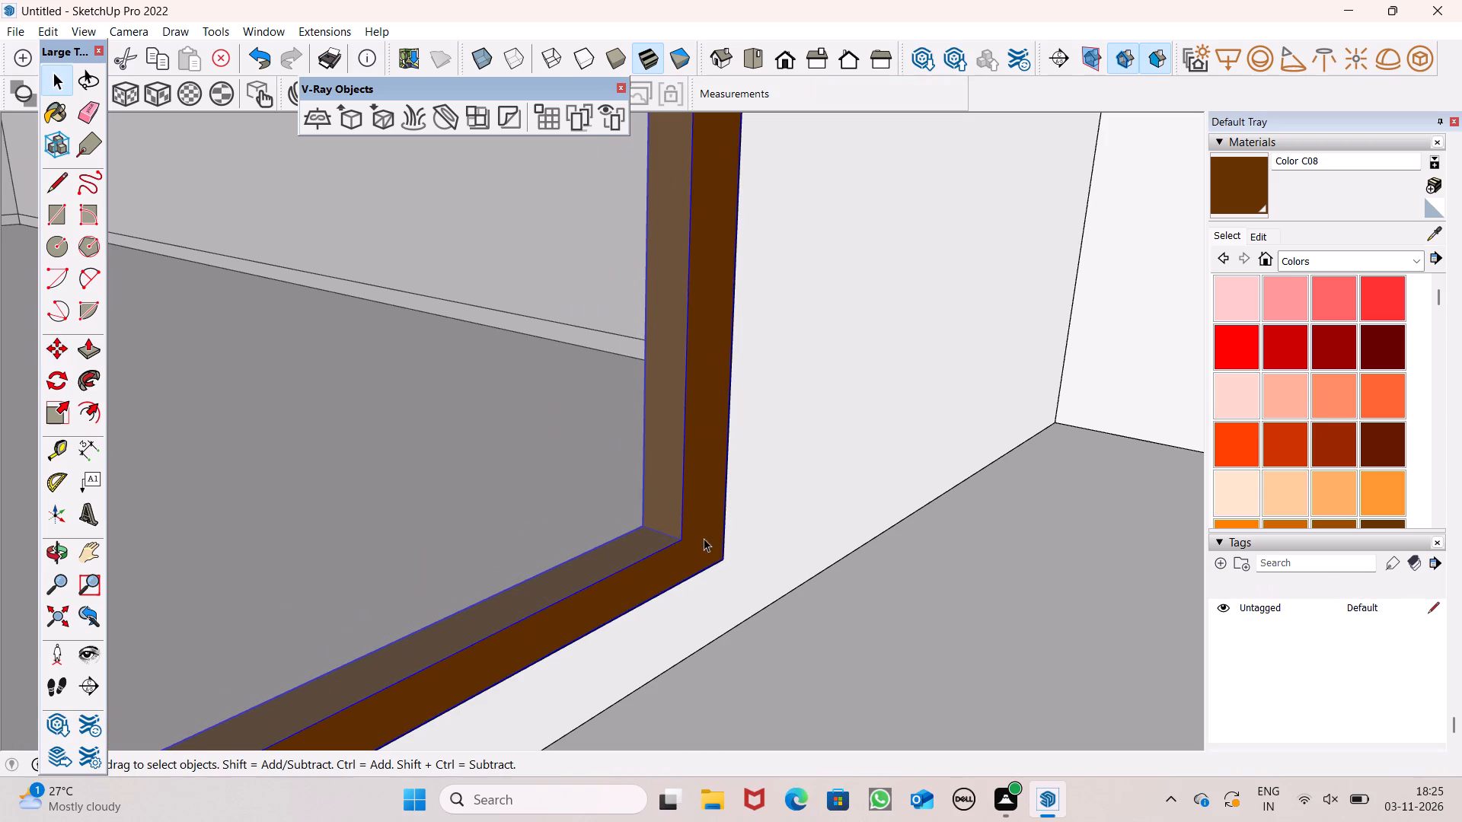
Copy the fitted undivided frame about 11' down into the matching opening behind the railed terrace, and clear the selection.
{"action": "scroll", "coordinate": [651, 443], "scroll_direction": "down", "scroll_amount": 19}
{"action": "scroll", "coordinate": [634, 422], "scroll_direction": "up", "scroll_amount": 1}
{"action": "scroll", "coordinate": [634, 422], "scroll_direction": "down", "scroll_amount": 2}
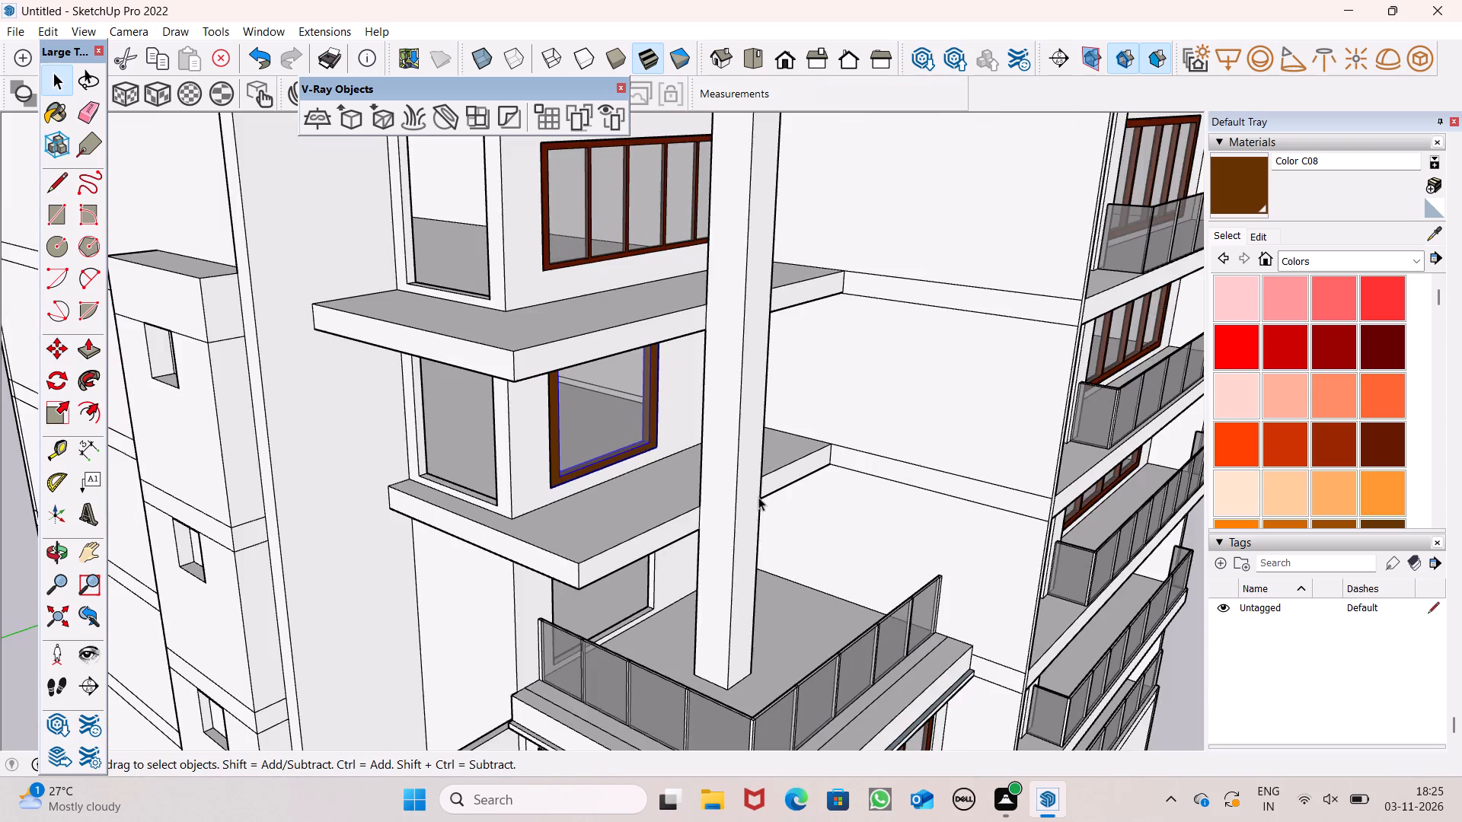
{"action": "middle_click_drag", "start_coordinate": [759, 497], "coordinate": [686, 432]}
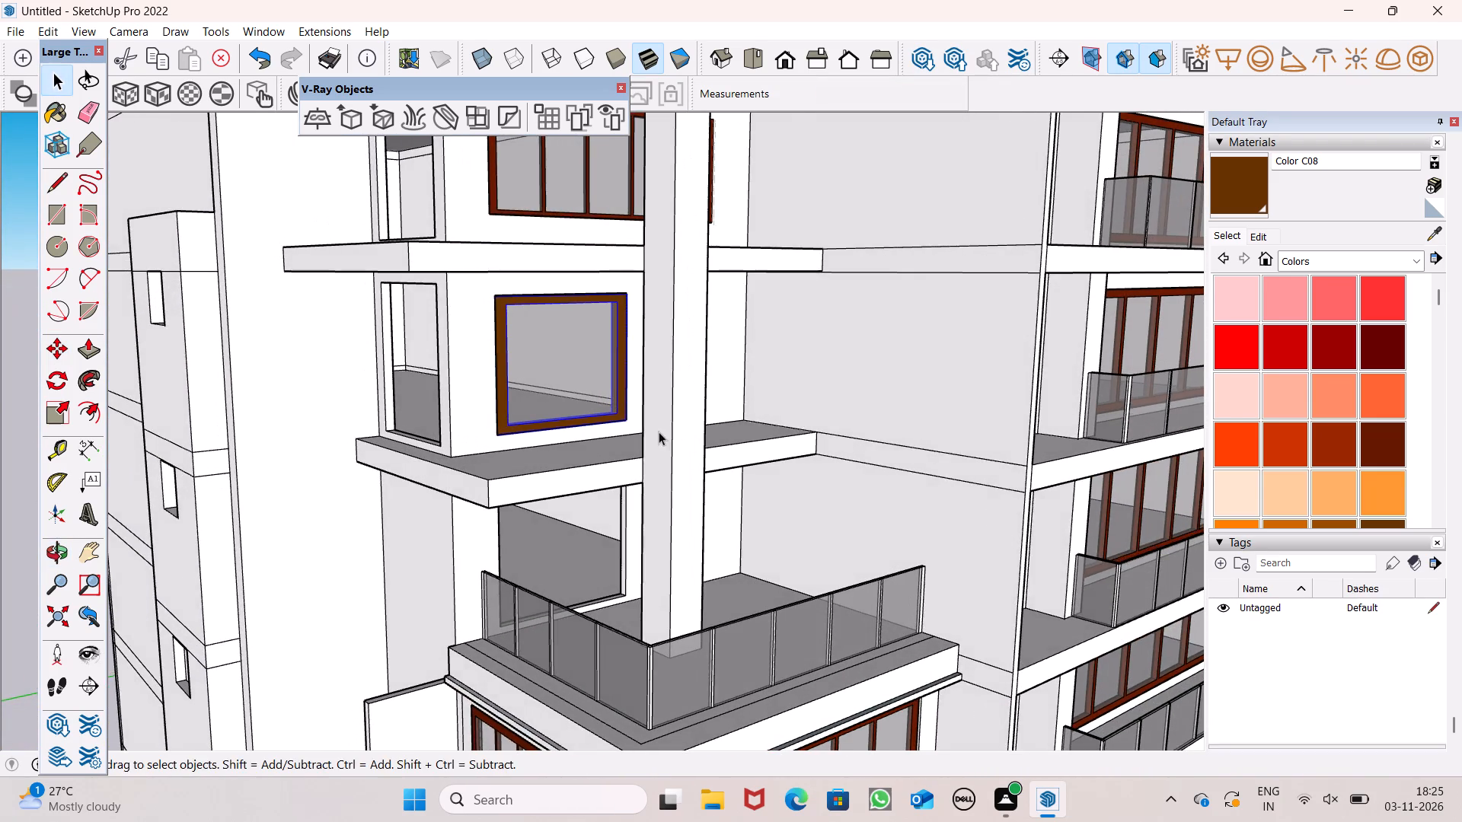
{"action": "scroll", "coordinate": [657, 432], "scroll_direction": "down", "scroll_amount": 1}
{"action": "middle_click_drag", "start_coordinate": [610, 481], "coordinate": [614, 630]}
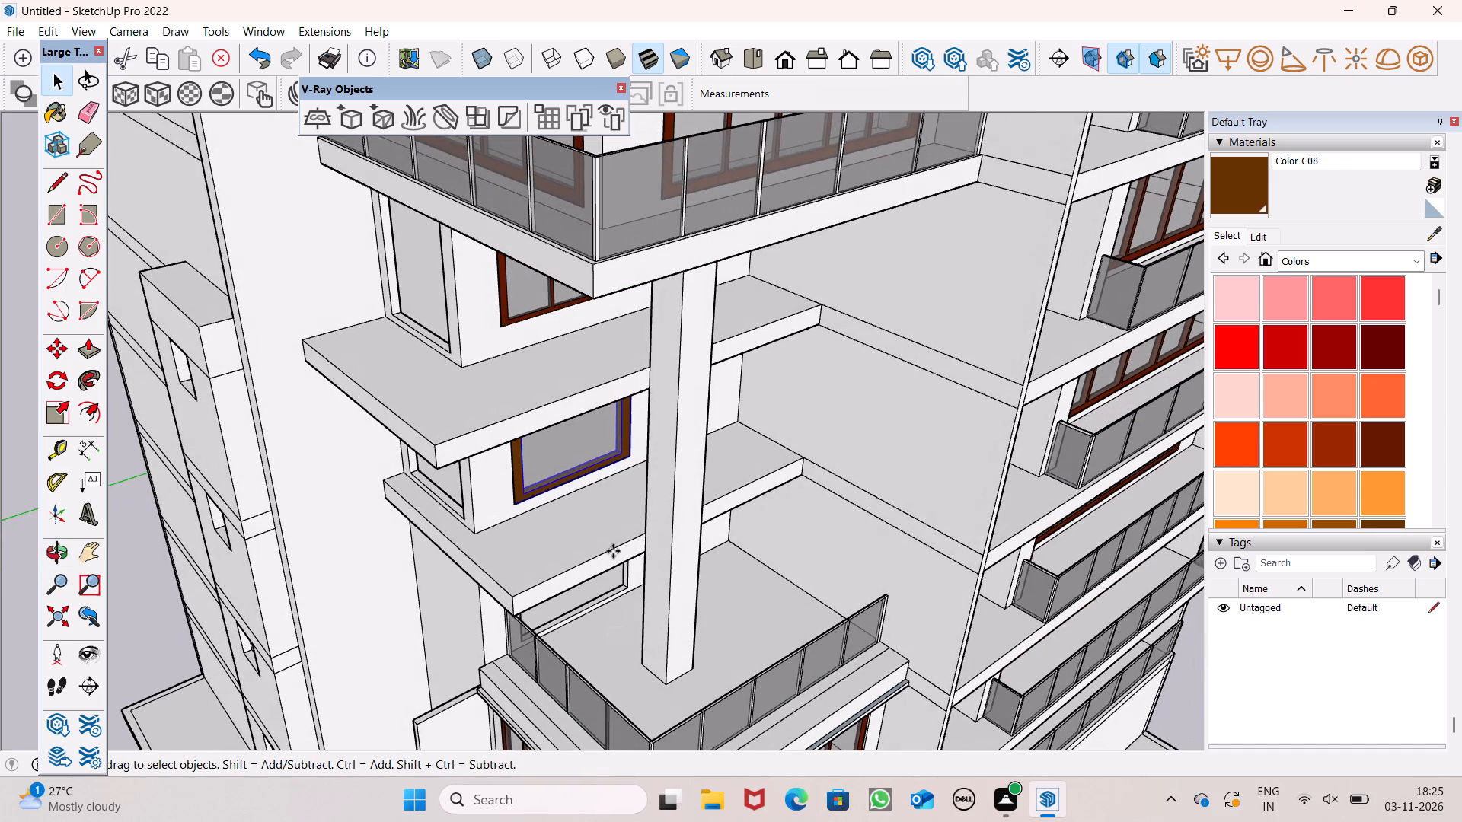
{"action": "key", "text": "m"}
{"action": "key", "text": "Return"}
{"action": "middle_click_drag", "start_coordinate": [599, 680], "coordinate": [459, 692]}
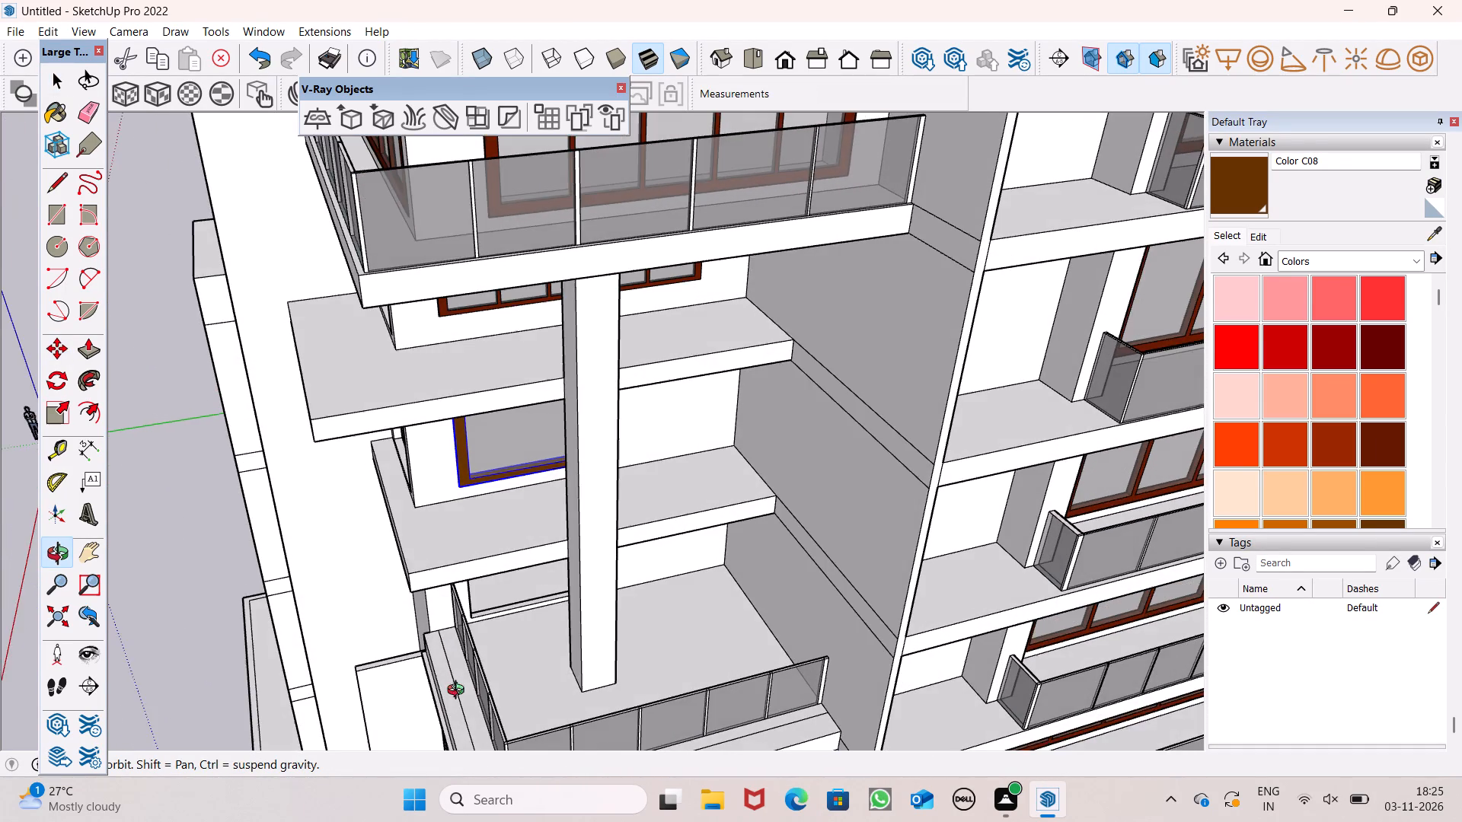
{"action": "middle_click_drag", "start_coordinate": [459, 692], "coordinate": [458, 690]}
{"action": "scroll", "coordinate": [449, 639], "scroll_direction": "up", "scroll_amount": 6}
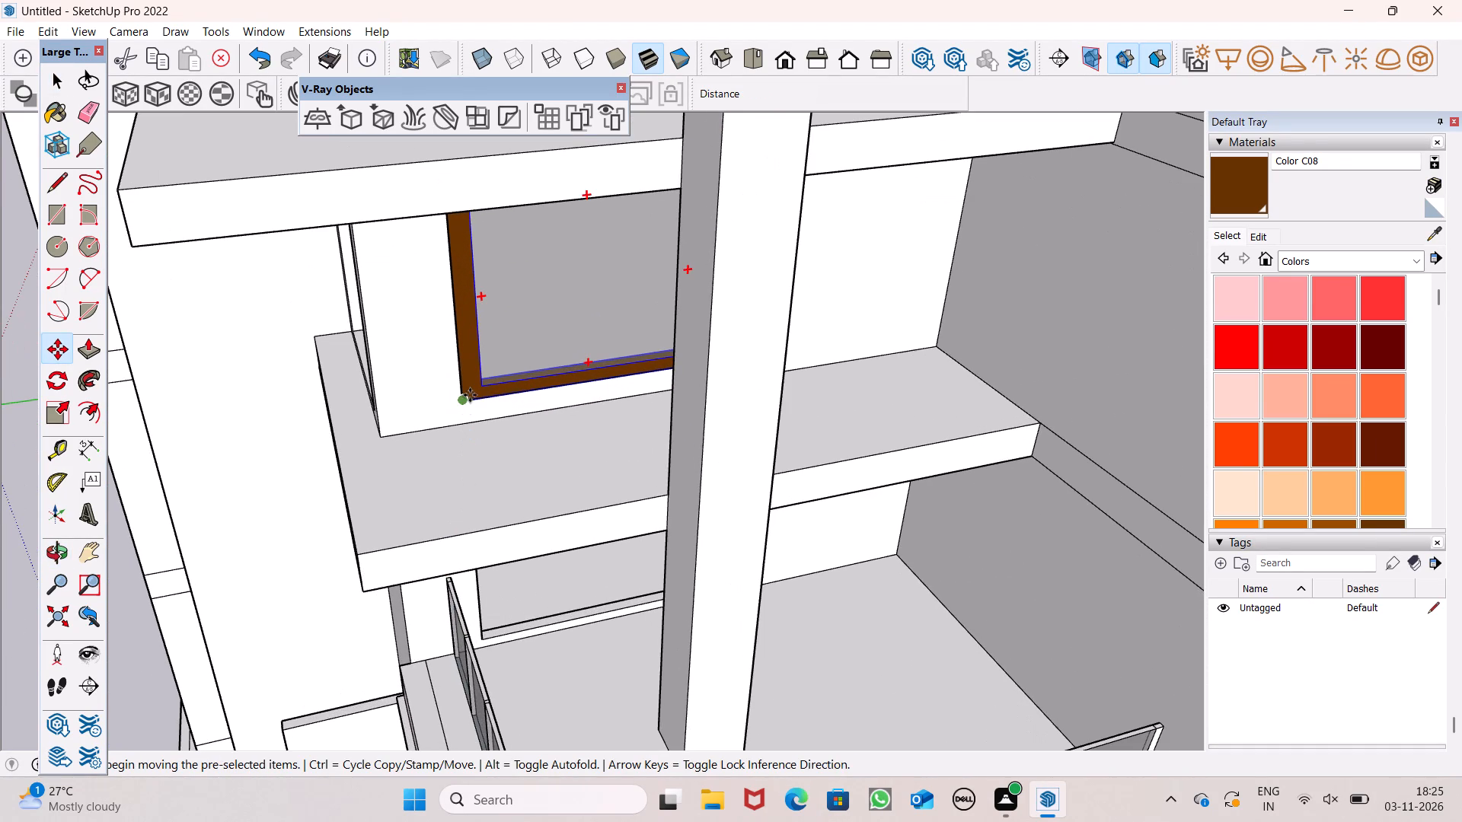
{"action": "left_click_drag", "start_coordinate": [466, 402], "coordinate": [494, 626]}
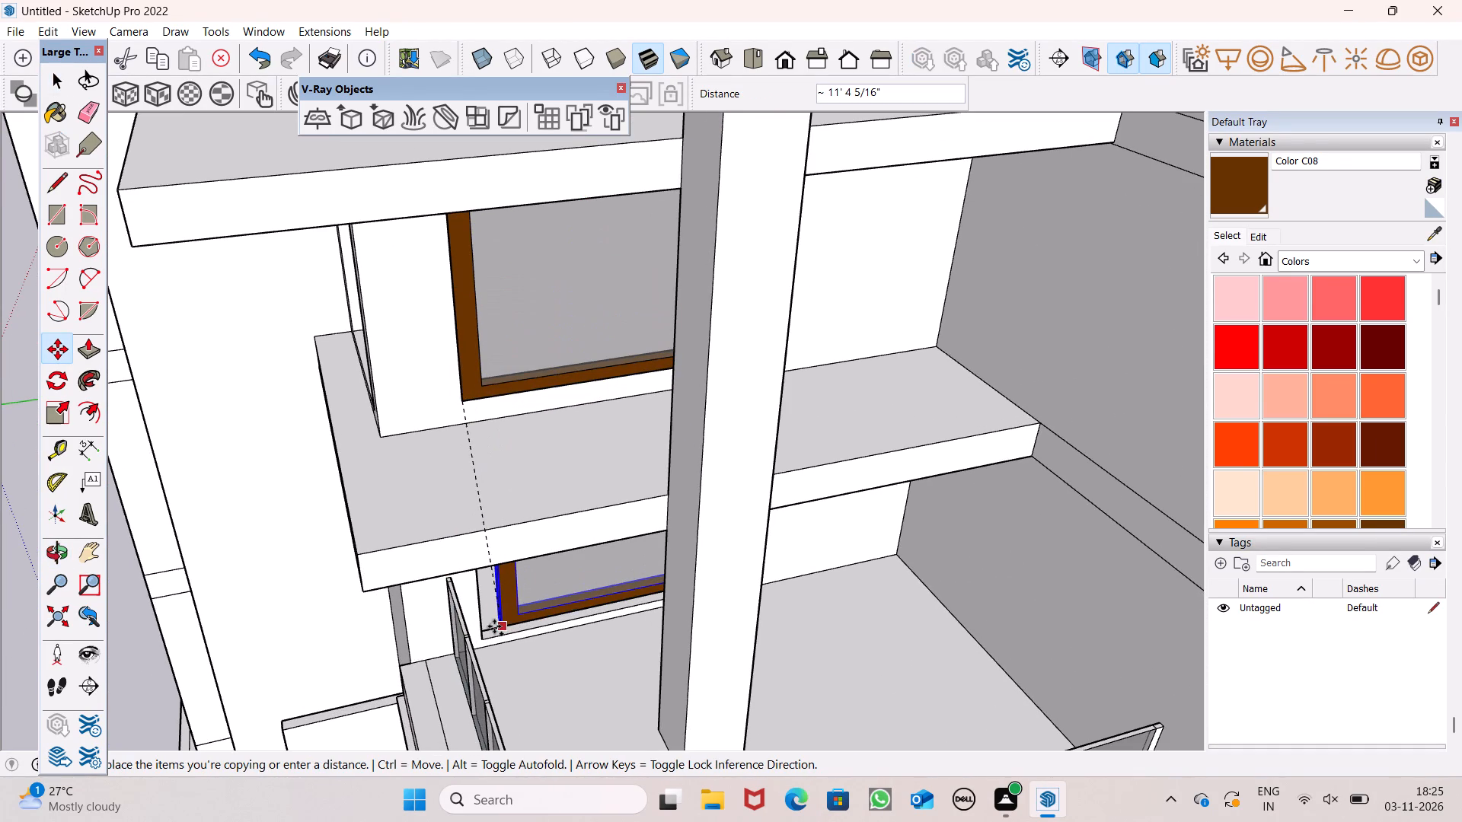
{"action": "left_click_drag", "start_coordinate": [494, 626], "coordinate": [485, 637]}
{"action": "scroll", "coordinate": [482, 566], "scroll_direction": "down", "scroll_amount": 5}
{"action": "key", "text": "space"}
{"action": "middle_click_drag", "start_coordinate": [514, 580], "coordinate": [535, 388]}
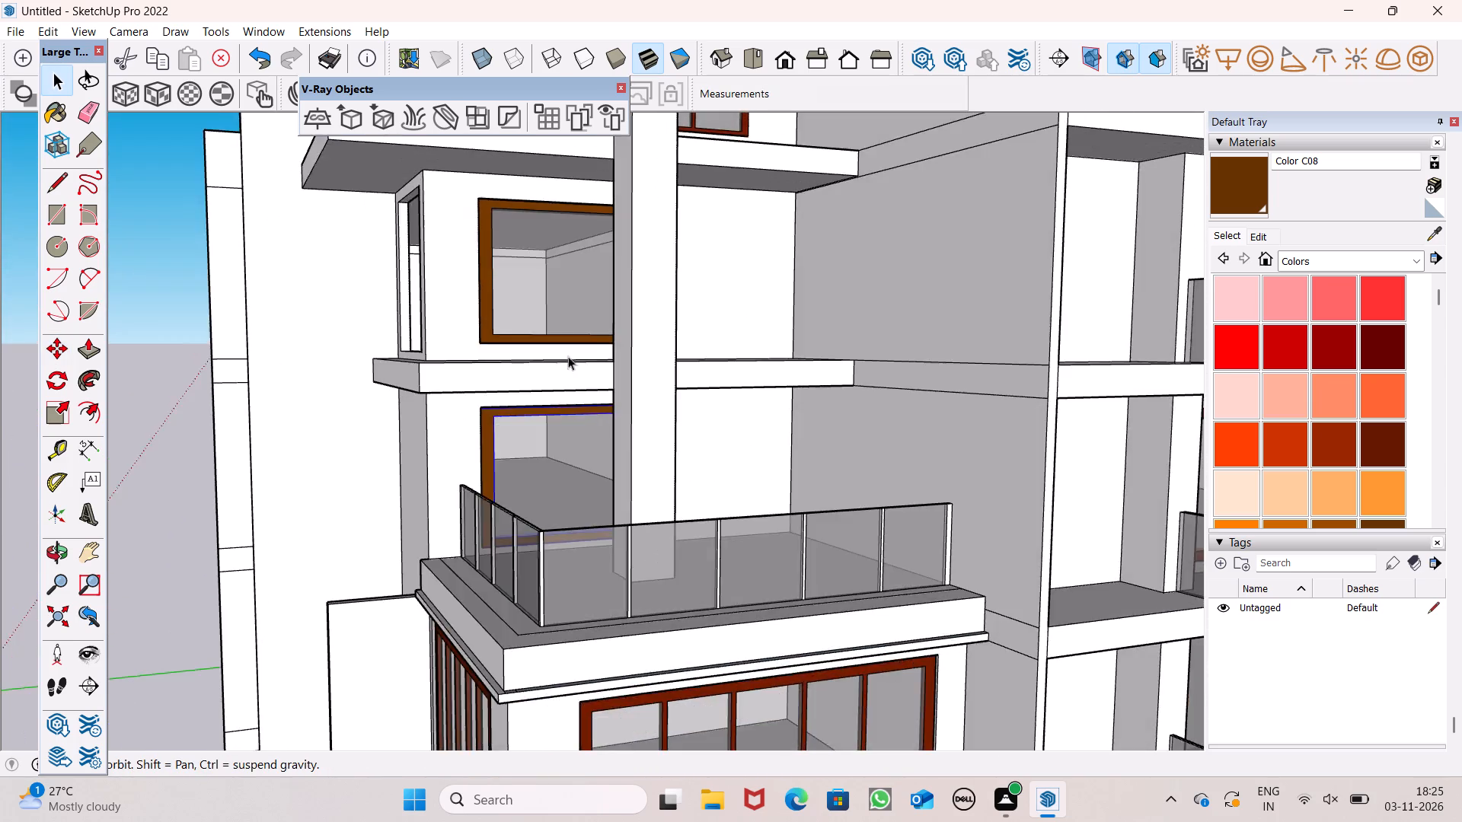
{"action": "scroll", "coordinate": [569, 355], "scroll_direction": "down", "scroll_amount": 7}
{"action": "scroll", "coordinate": [573, 403], "scroll_direction": "up", "scroll_amount": 13}
{"action": "scroll", "coordinate": [533, 448], "scroll_direction": "down", "scroll_amount": 14}
{"action": "left_click", "coordinate": [228, 388]}
Copy the upper fitted undivided frame 43' 11 5/8" out into the open space in front of the building.
{"action": "middle_click_drag", "start_coordinate": [417, 524], "coordinate": [663, 603]}
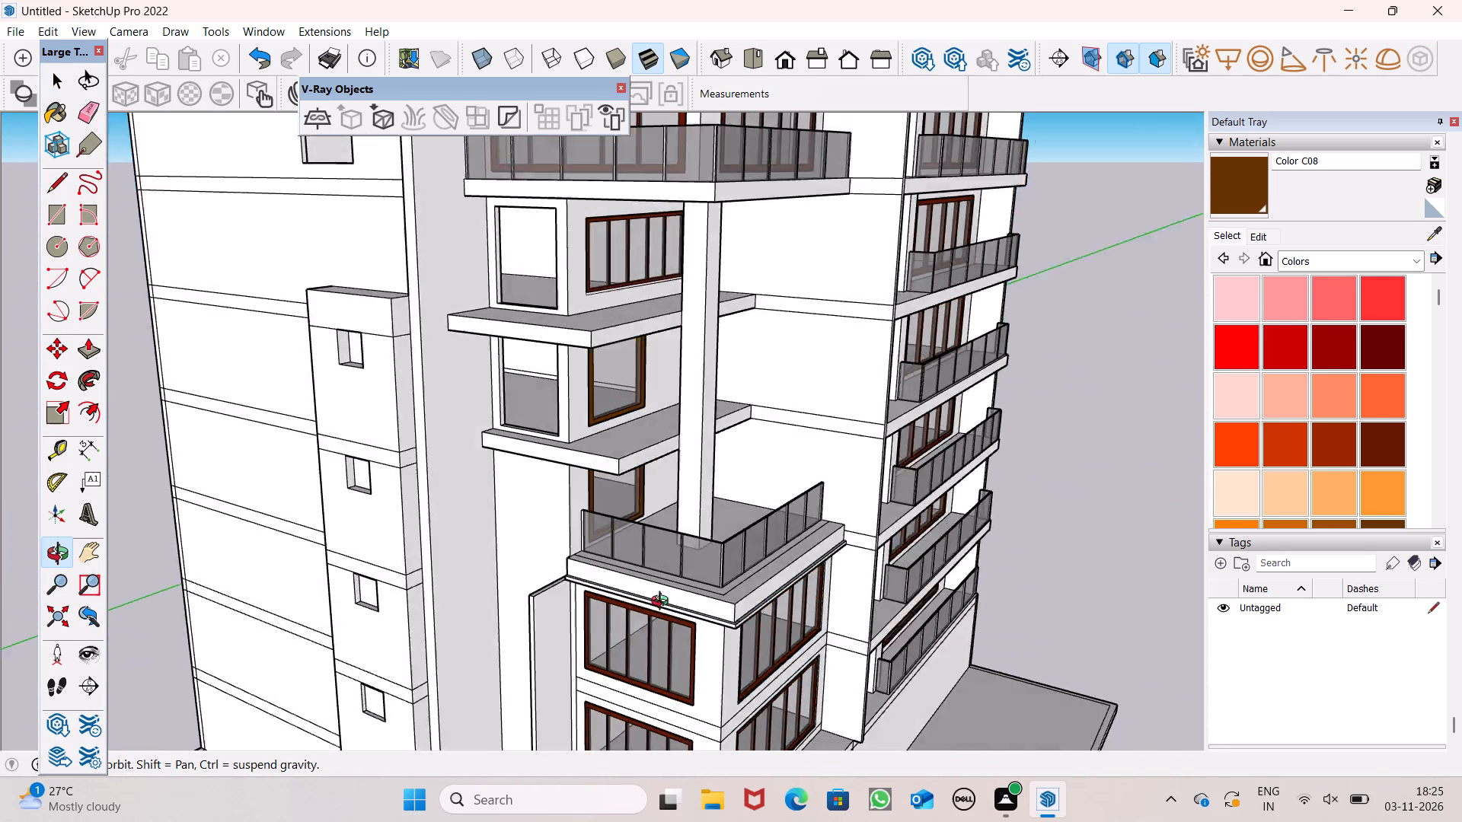
{"action": "middle_click_drag", "start_coordinate": [663, 603], "coordinate": [761, 588]}
{"action": "left_click", "coordinate": [633, 386]}
{"action": "key", "text": "m"}
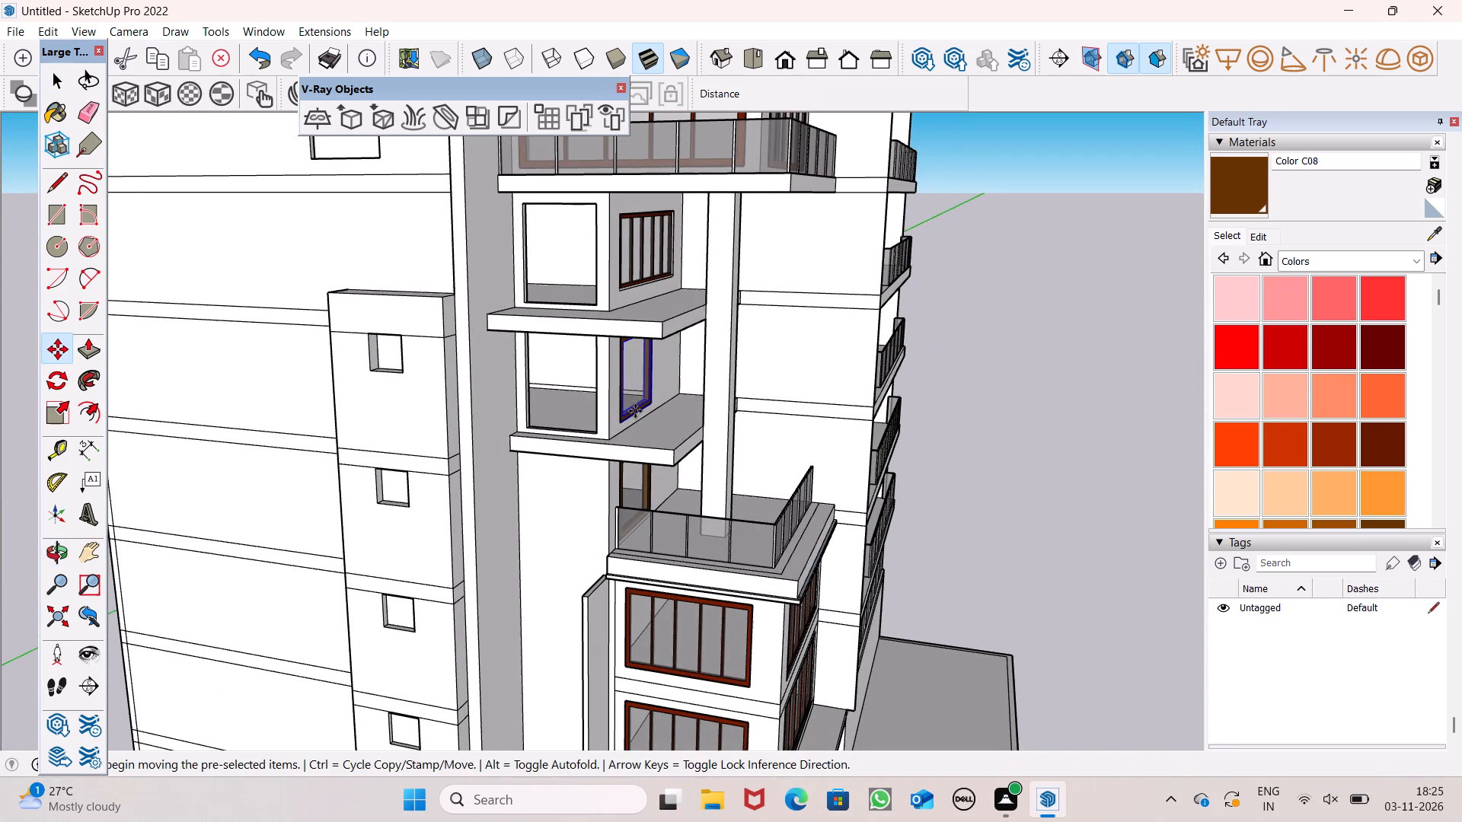
{"action": "key", "text": "Return"}
{"action": "left_click_drag", "start_coordinate": [624, 423], "coordinate": [624, 426]}
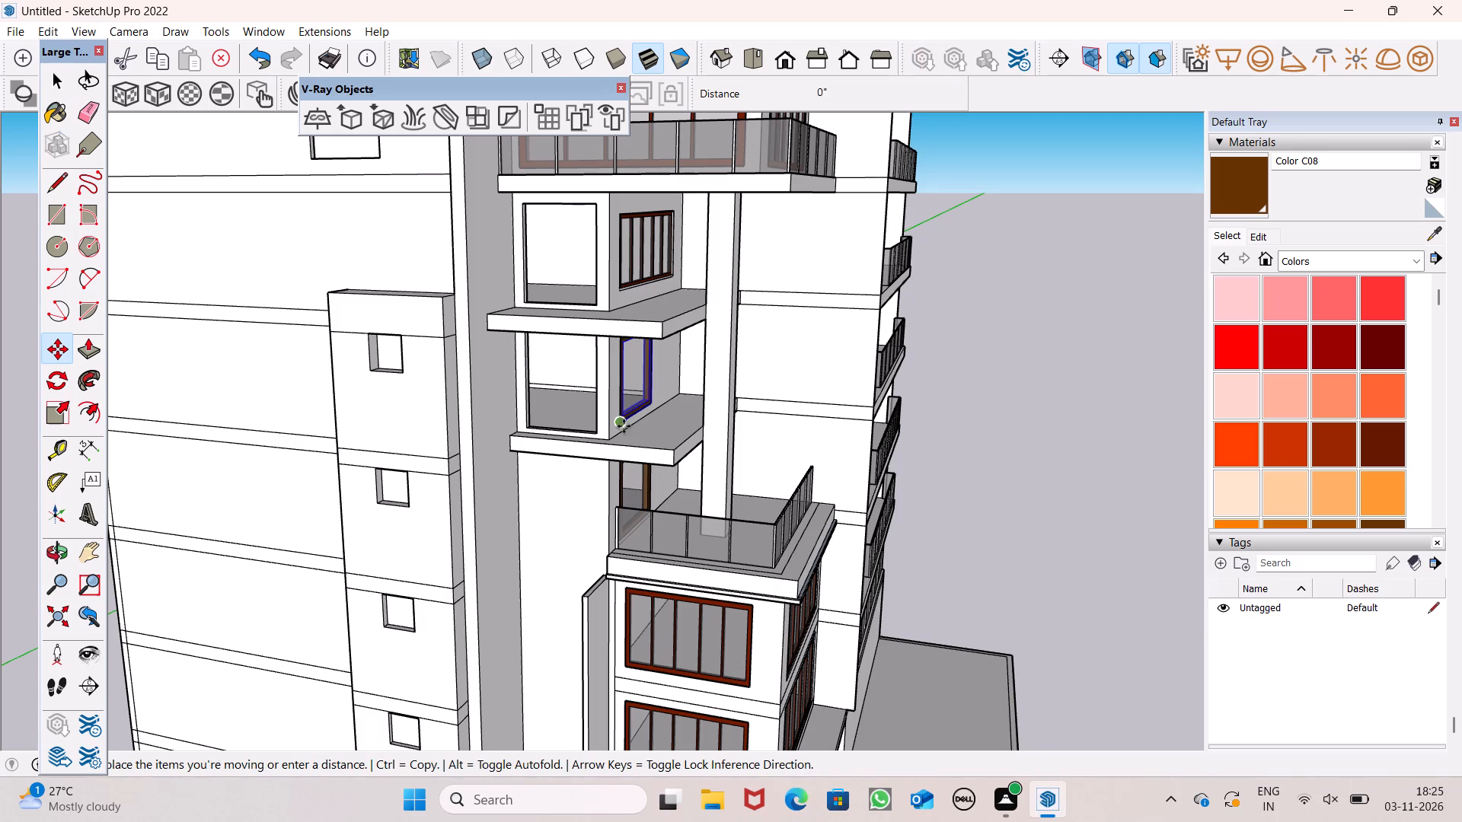
{"action": "left_click_drag", "start_coordinate": [624, 426], "coordinate": [1023, 579]}
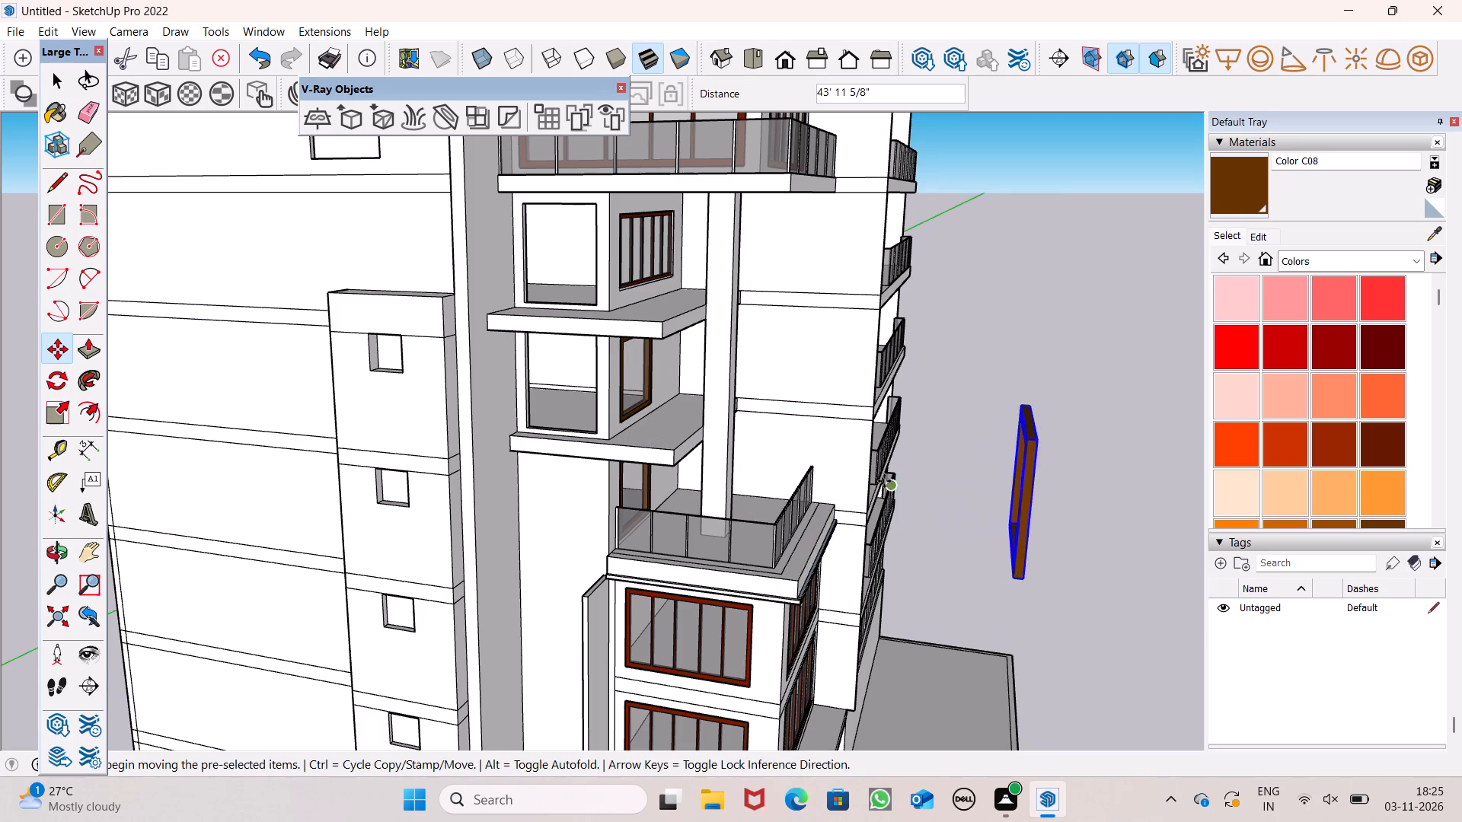
Rotate the copied frame 90 degrees in the horizontal plane.
{"action": "scroll", "coordinate": [884, 481], "scroll_direction": "down", "scroll_amount": 6}
{"action": "left_click", "coordinate": [60, 389]}
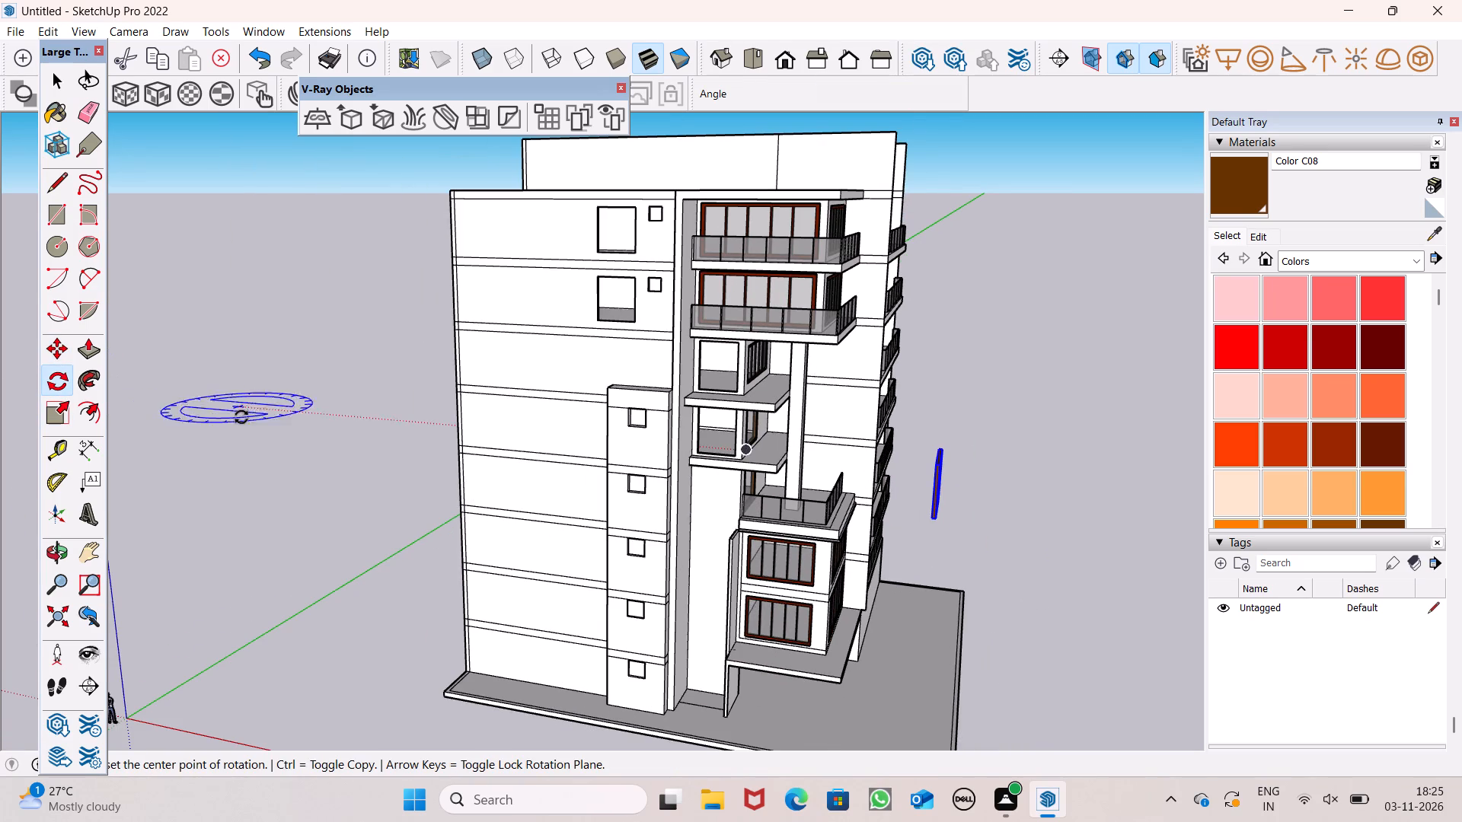
{"action": "left_click", "coordinate": [967, 540]}
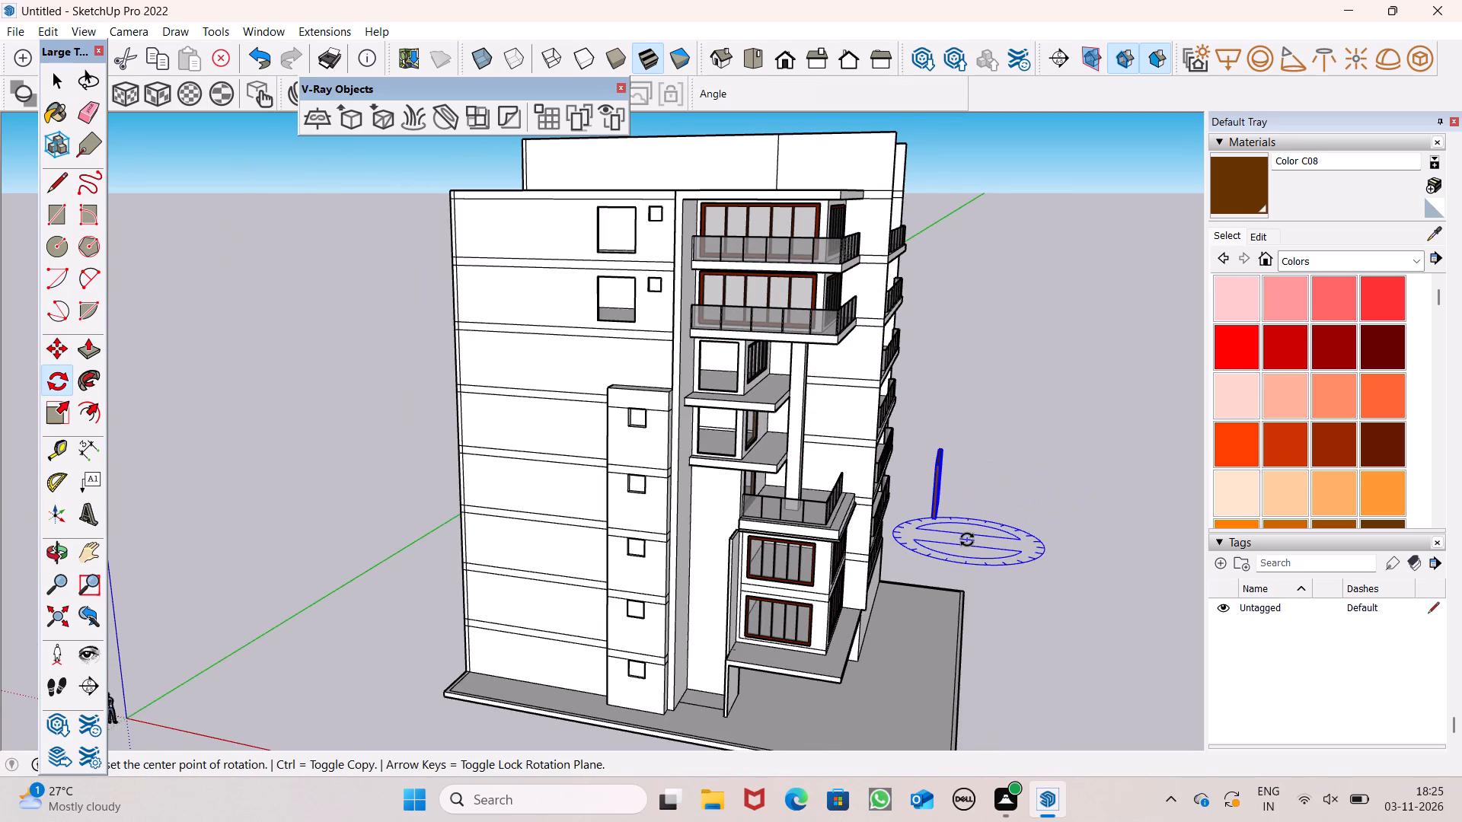
{"action": "left_click", "coordinate": [1049, 550]}
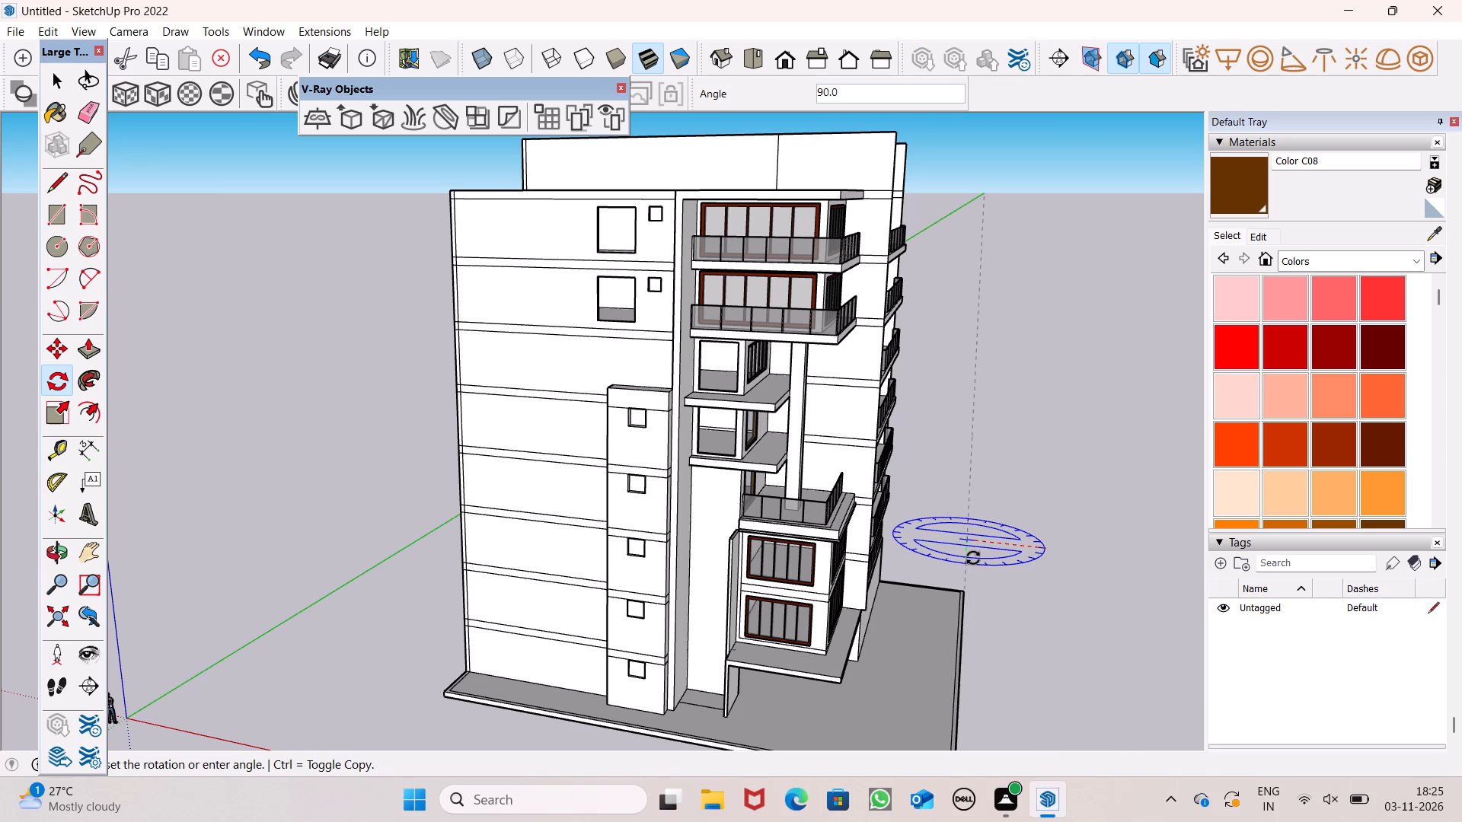
{"action": "left_click", "coordinate": [973, 558]}
{"action": "key", "text": "space"}
{"action": "scroll", "coordinate": [975, 448], "scroll_direction": "down", "scroll_amount": 11}
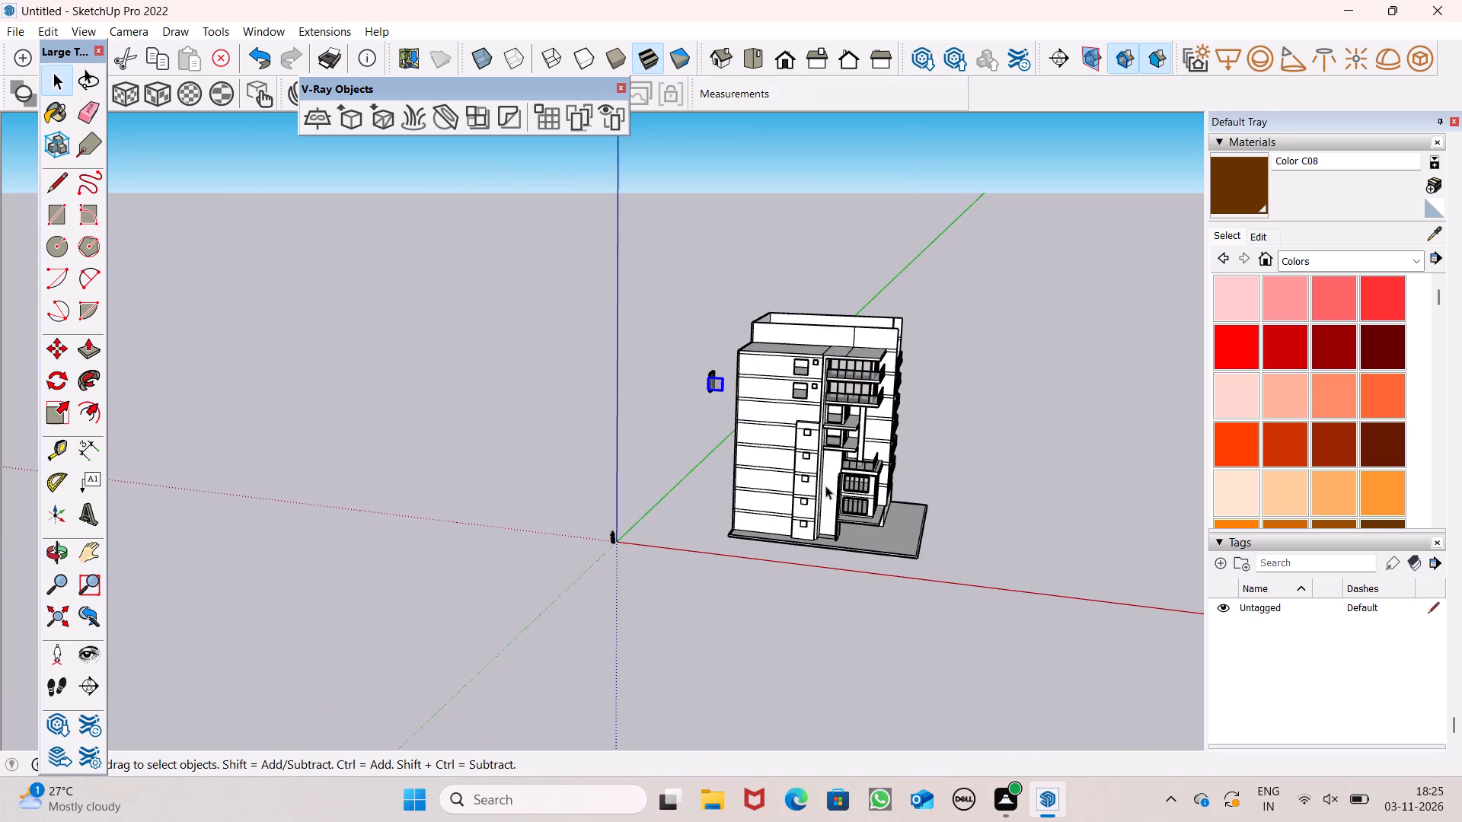
{"action": "middle_click_drag", "start_coordinate": [837, 508], "coordinate": [928, 522]}
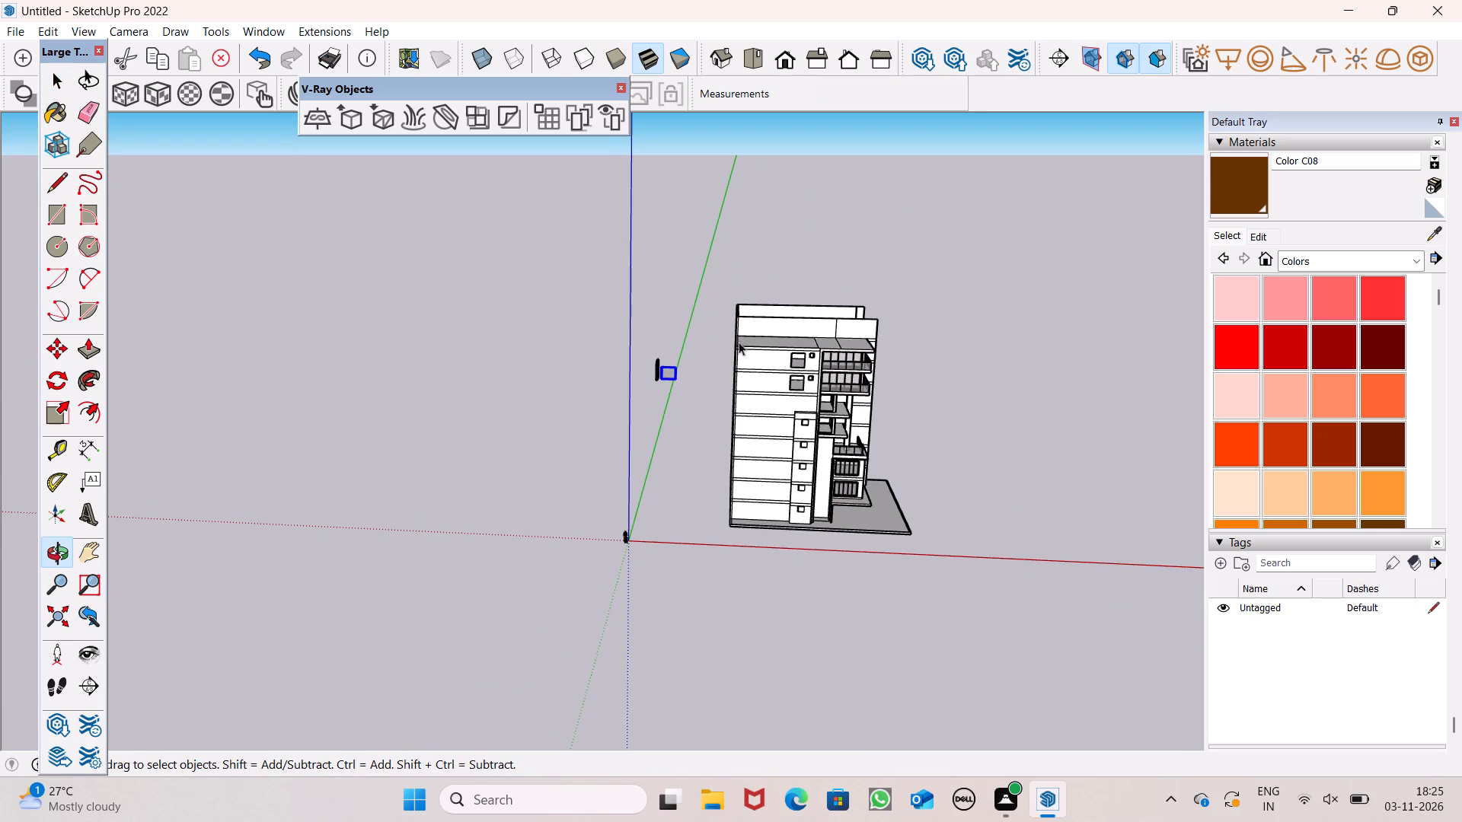
Move the rotated undivided frame about 141' onto the side wall at its second-highest large window opening.
{"action": "scroll", "coordinate": [674, 353], "scroll_direction": "up", "scroll_amount": 5}
{"action": "scroll", "coordinate": [598, 401], "scroll_direction": "down", "scroll_amount": 2}
{"action": "key", "text": "m"}
{"action": "key", "text": "Return"}
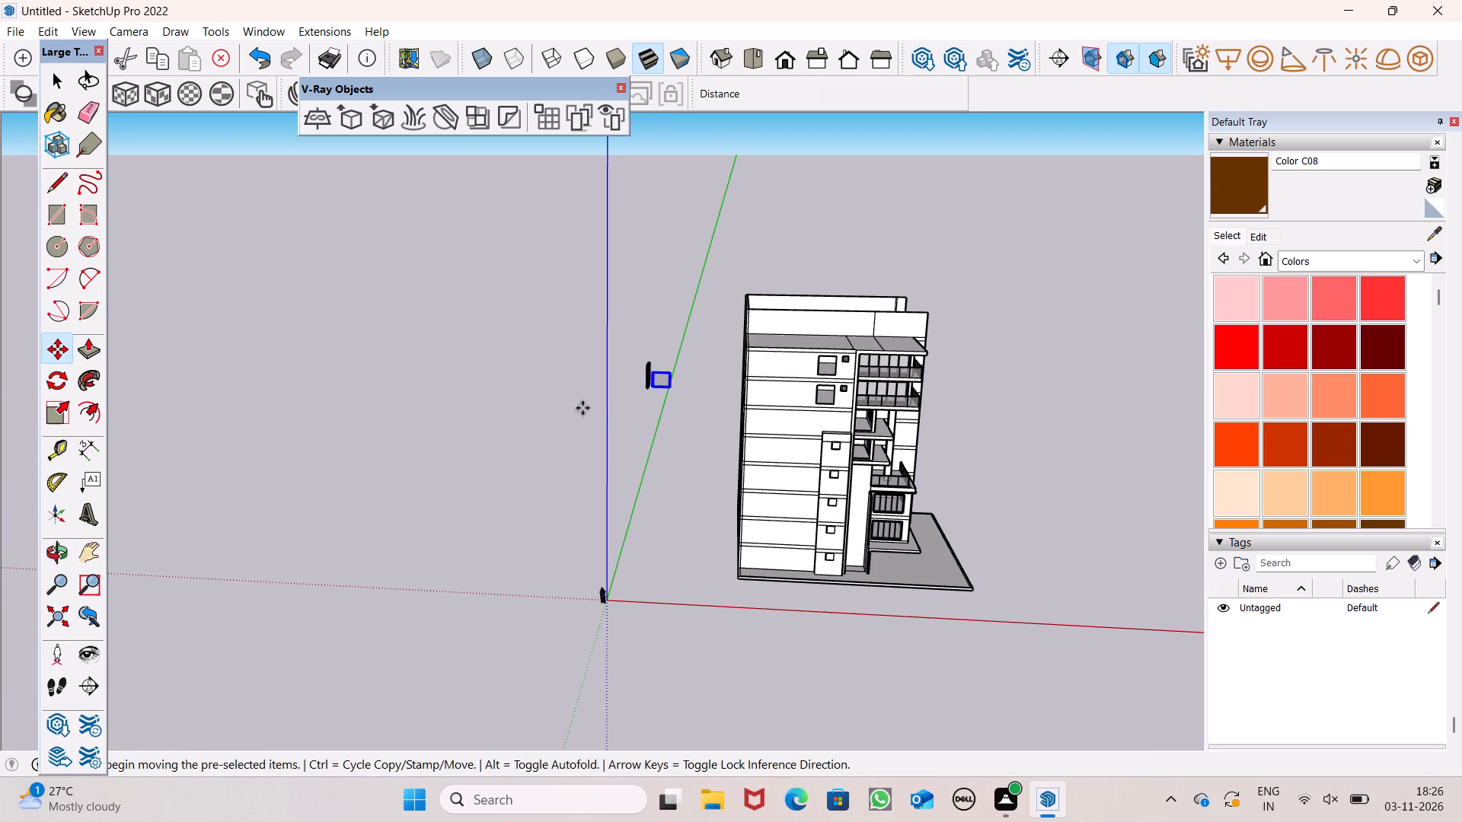
{"action": "left_click_drag", "start_coordinate": [664, 391], "coordinate": [997, 483]}
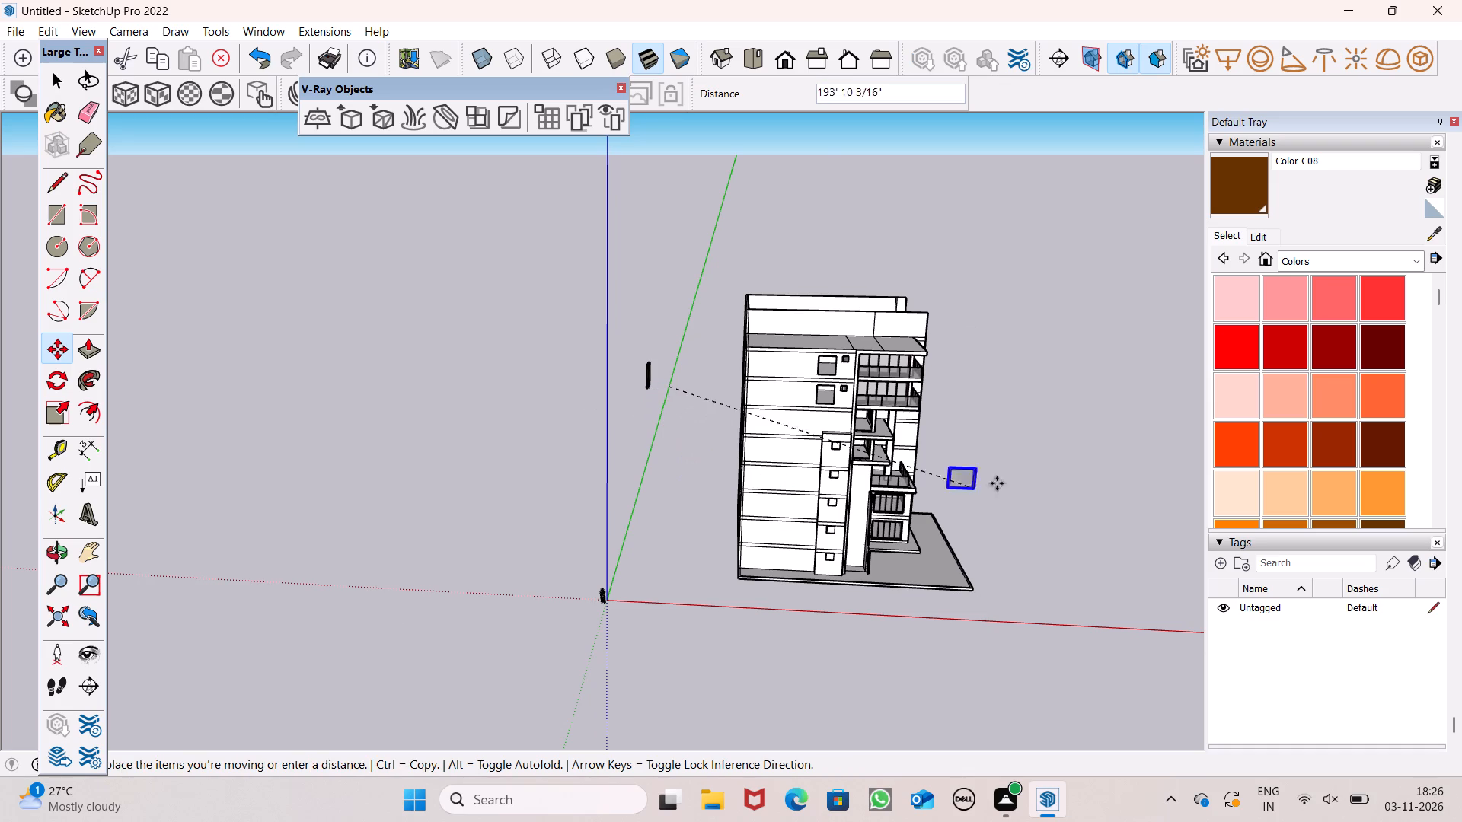
{"action": "left_click_drag", "start_coordinate": [997, 483], "coordinate": [825, 406]}
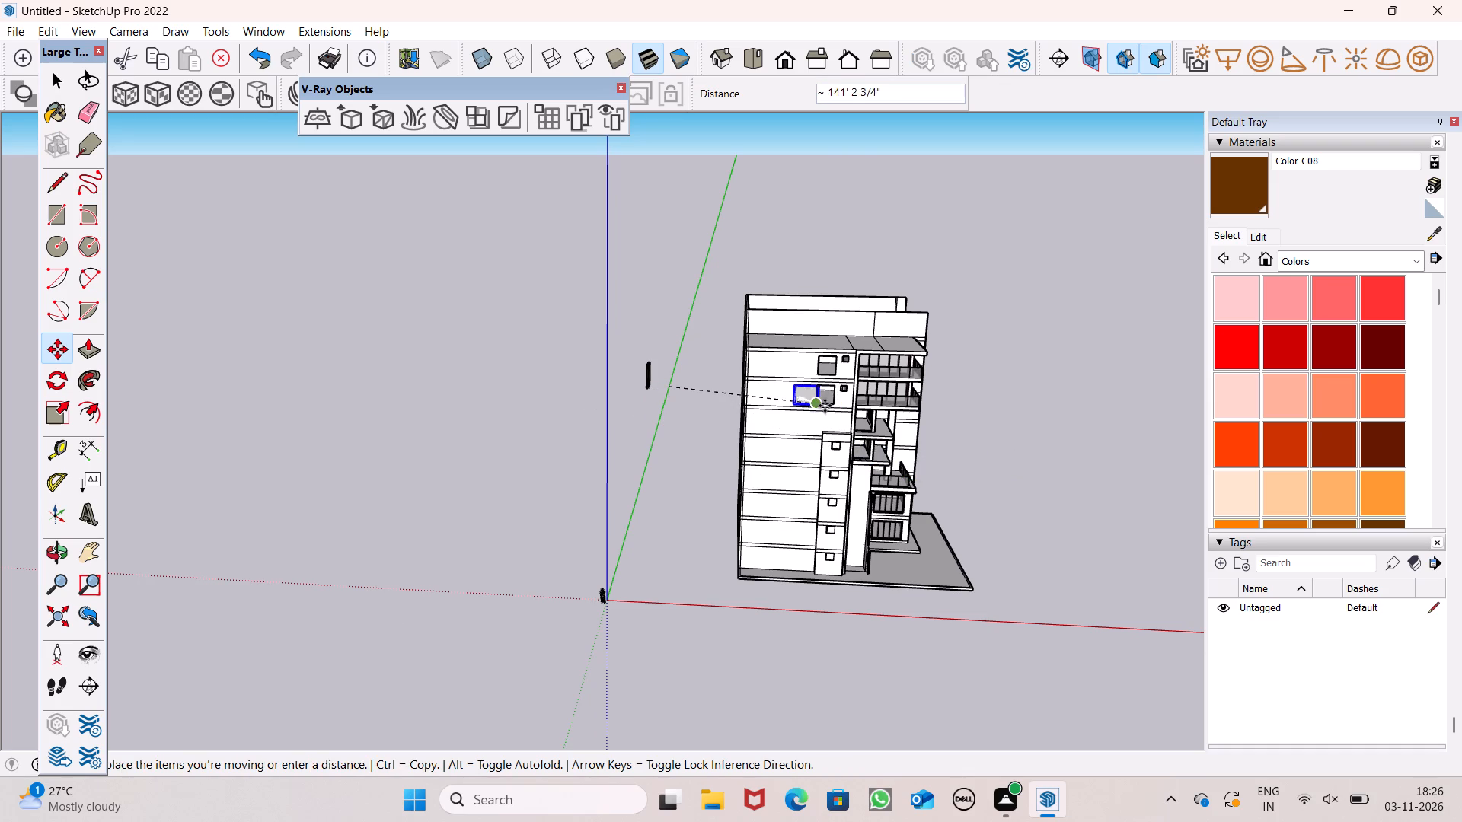
{"action": "left_click_drag", "start_coordinate": [825, 406], "coordinate": [828, 405]}
Reposition the frame by its upper corner so it sits just in front of the second-highest side wall opening.
{"action": "middle_click_drag", "start_coordinate": [924, 449], "coordinate": [517, 374]}
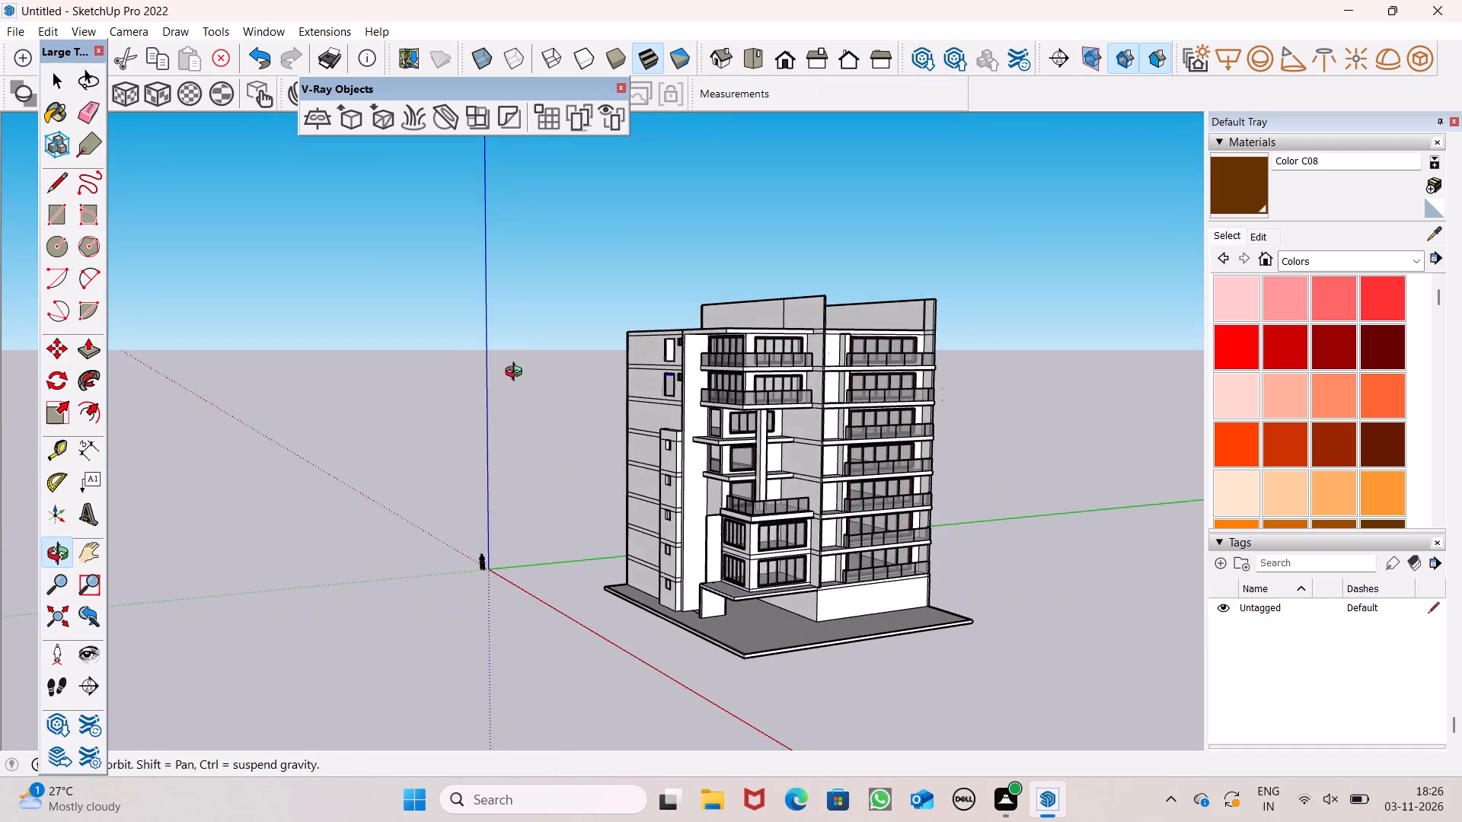
{"action": "middle_click_drag", "start_coordinate": [517, 374], "coordinate": [783, 409]}
{"action": "scroll", "coordinate": [515, 381], "scroll_direction": "down", "scroll_amount": 16}
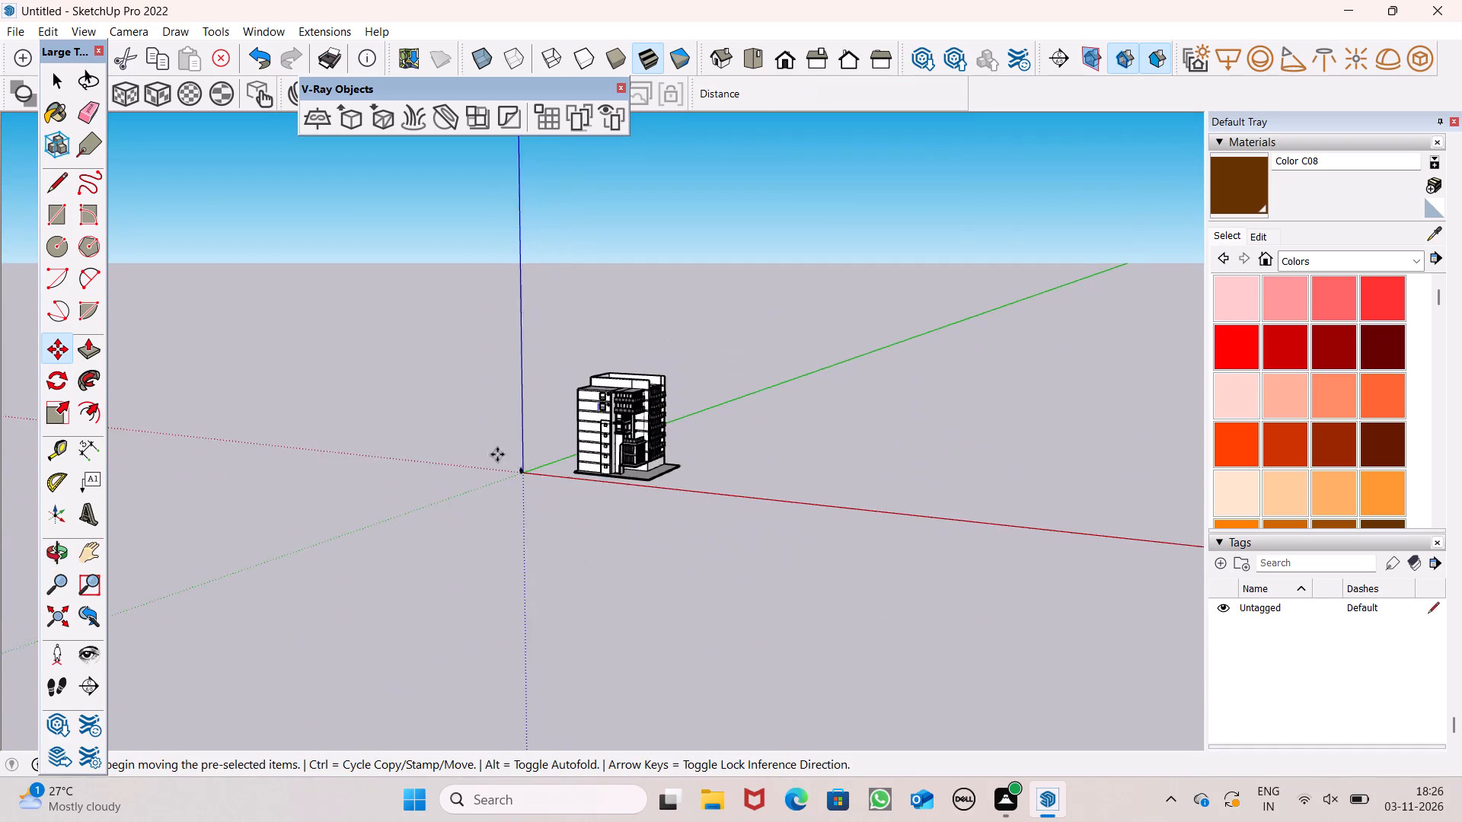
{"action": "middle_click_drag", "start_coordinate": [673, 540], "coordinate": [763, 448]}
{"action": "scroll", "coordinate": [587, 417], "scroll_direction": "up", "scroll_amount": 11}
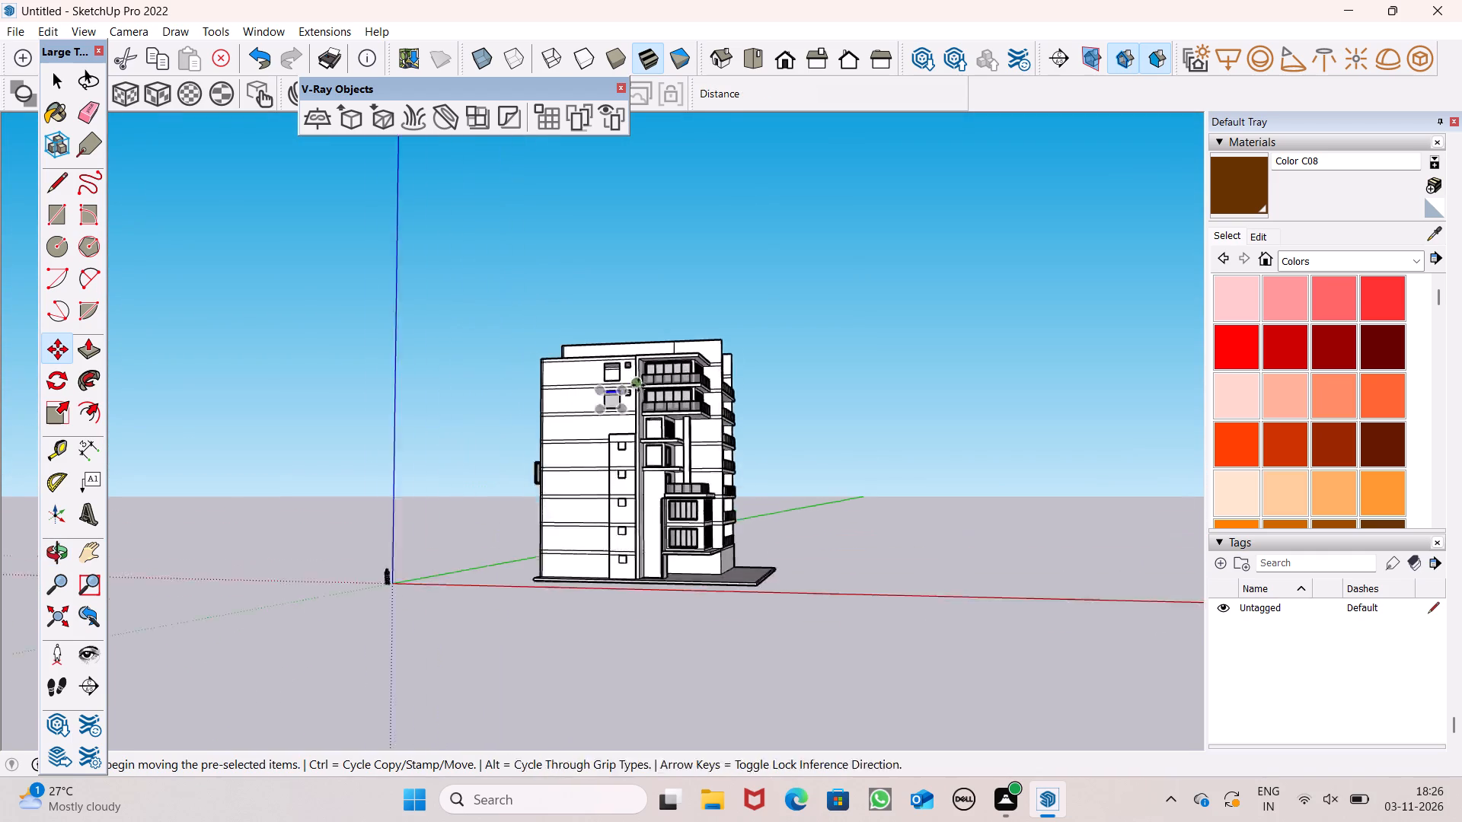
{"action": "scroll", "coordinate": [638, 385], "scroll_direction": "up", "scroll_amount": 6}
{"action": "middle_click_drag", "start_coordinate": [600, 452], "coordinate": [624, 509]}
{"action": "scroll", "coordinate": [494, 455], "scroll_direction": "up", "scroll_amount": 8}
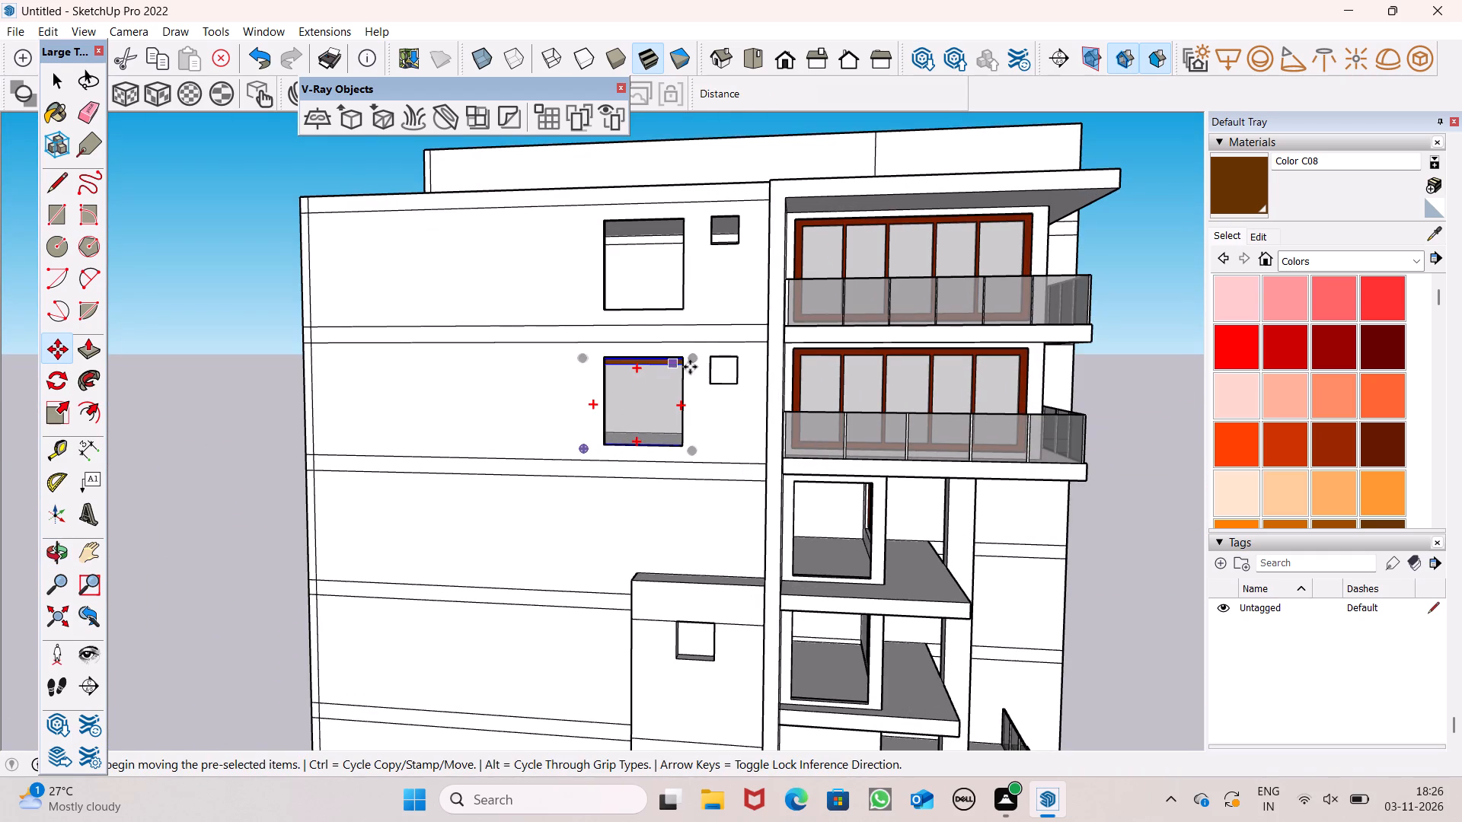
{"action": "left_click_drag", "start_coordinate": [695, 364], "coordinate": [678, 397]}
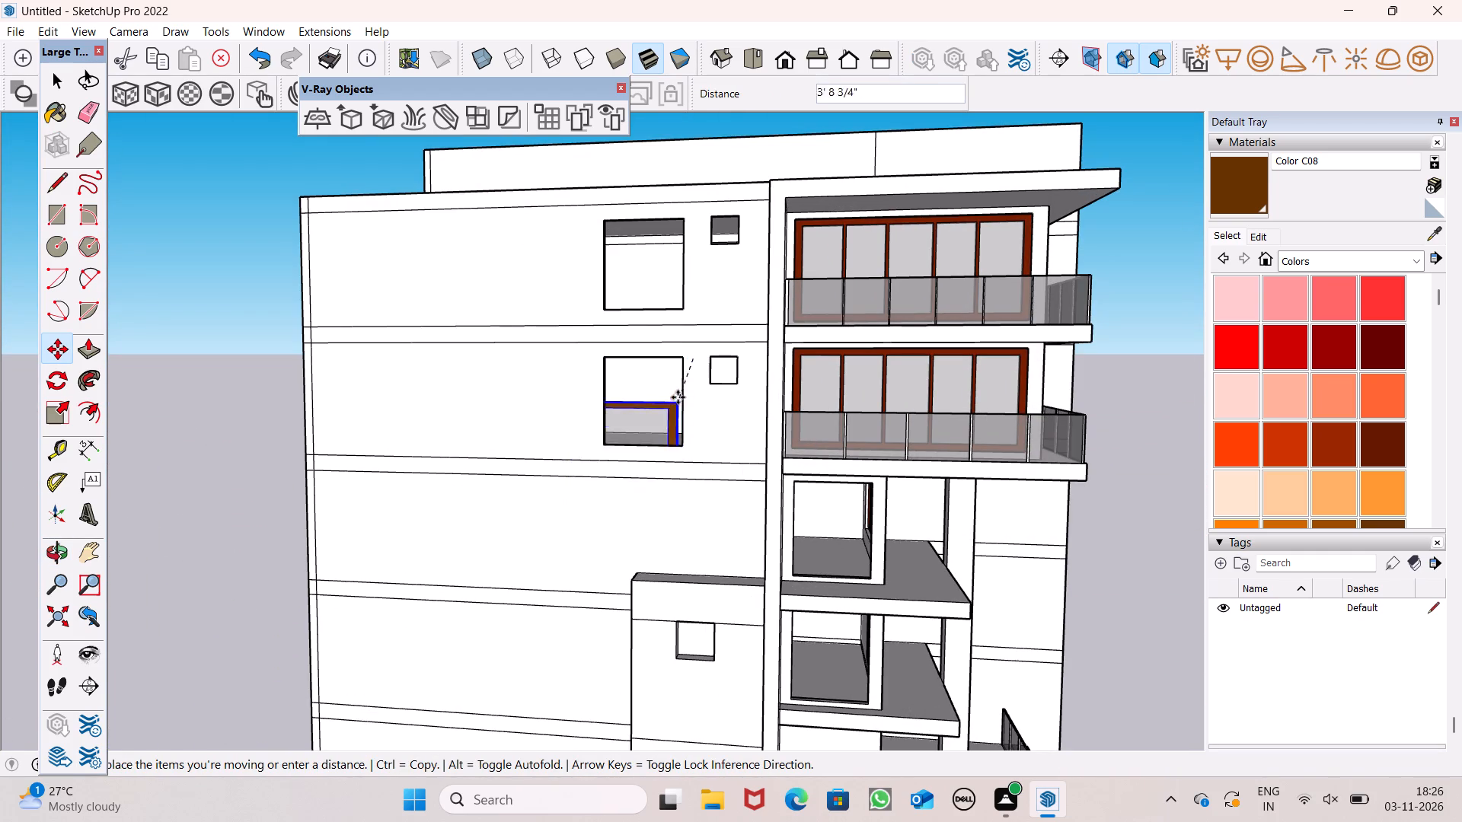
{"action": "left_click_drag", "start_coordinate": [678, 397], "coordinate": [694, 352]}
Move the frame about 1' 1/8" so its lower corner meets the side opening's lower outer corner.
{"action": "middle_click_drag", "start_coordinate": [666, 499], "coordinate": [710, 572]}
{"action": "scroll", "coordinate": [739, 518], "scroll_direction": "down", "scroll_amount": 1}
{"action": "scroll", "coordinate": [739, 518], "scroll_direction": "up", "scroll_amount": 5}
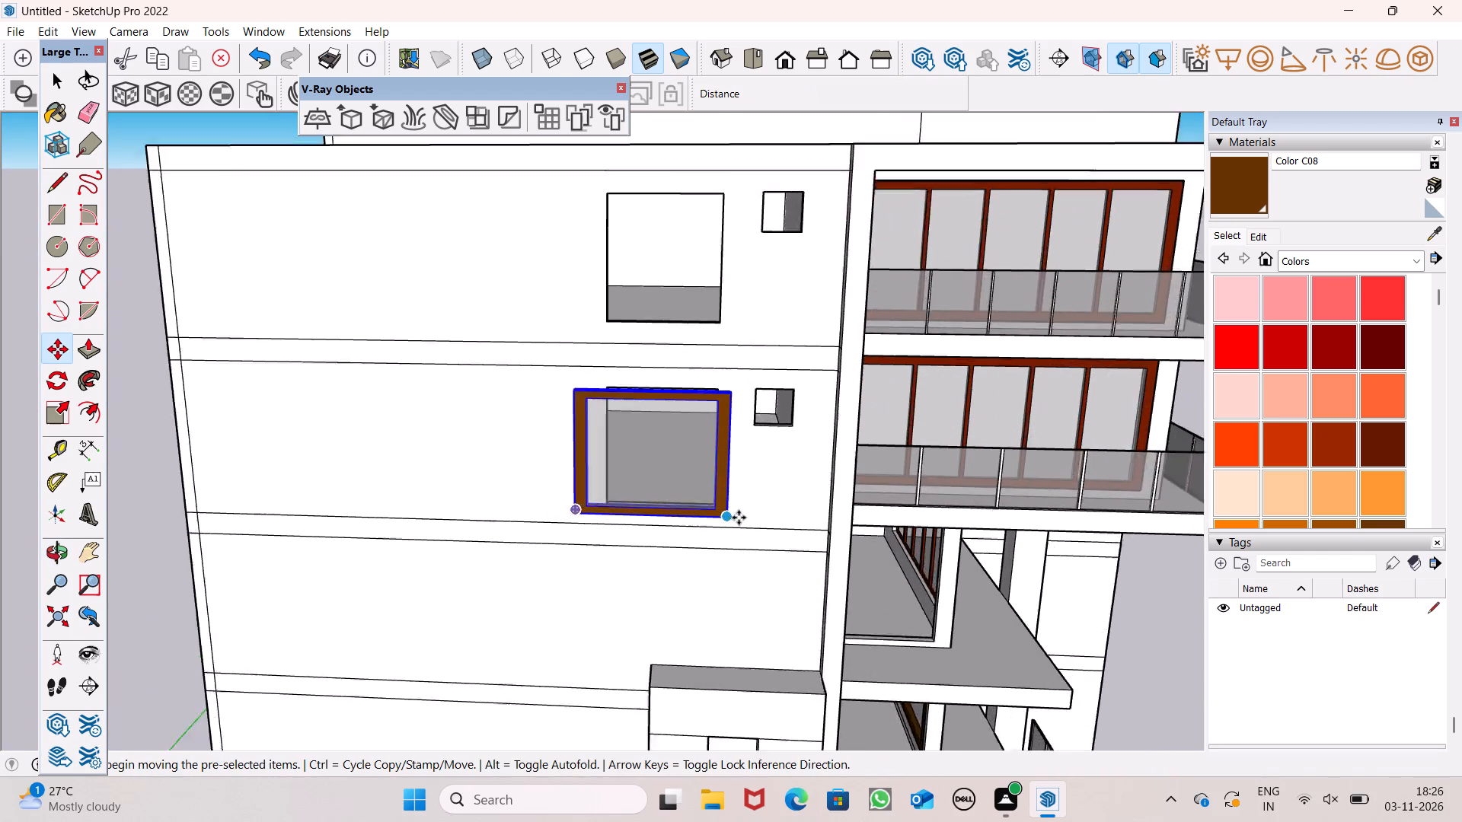
{"action": "scroll", "coordinate": [739, 518], "scroll_direction": "up", "scroll_amount": 1}
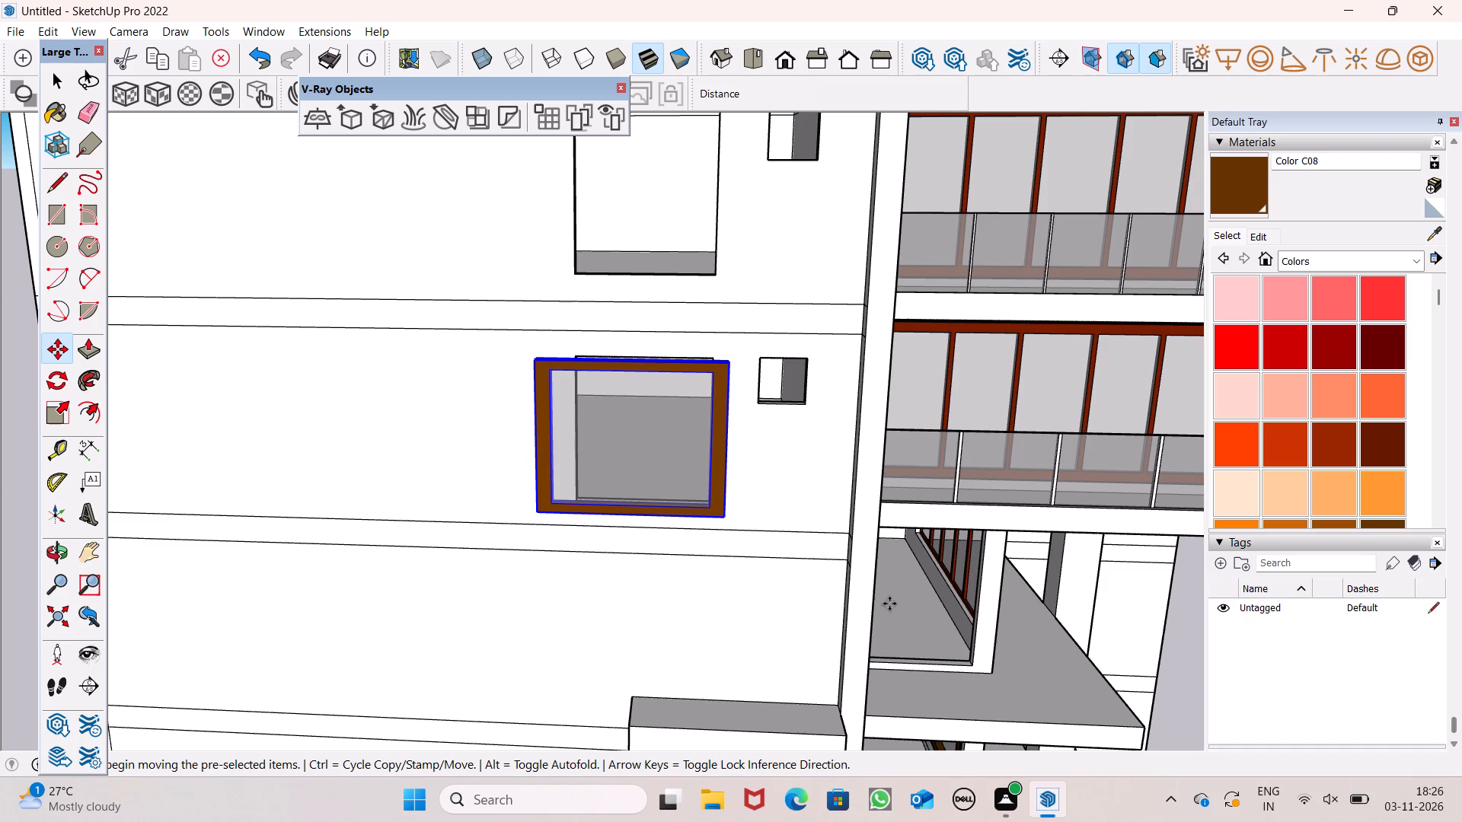
{"action": "scroll", "coordinate": [739, 511], "scroll_direction": "up", "scroll_amount": 7}
{"action": "middle_click_drag", "start_coordinate": [745, 518], "coordinate": [763, 588]}
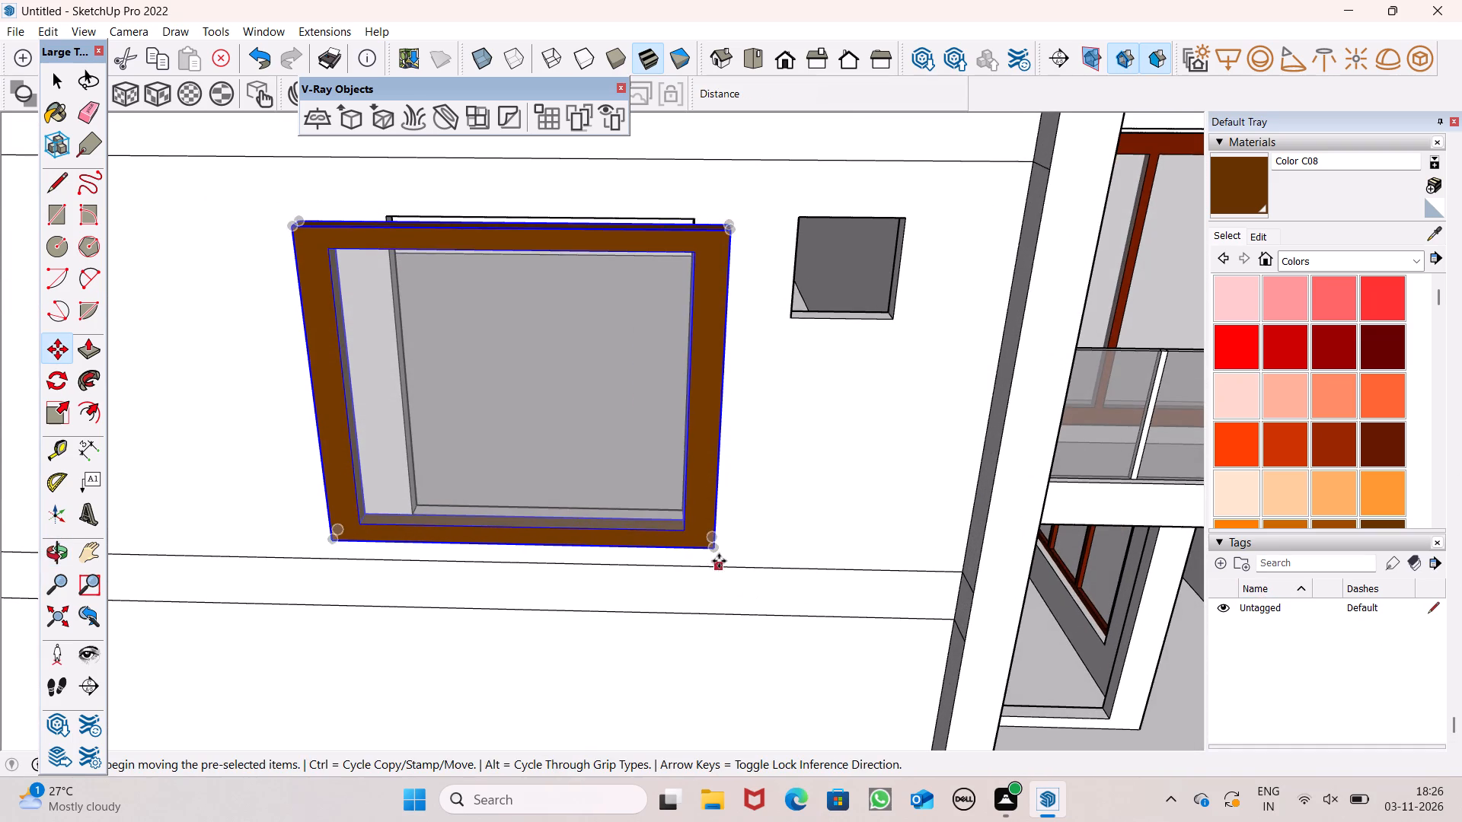
{"action": "scroll", "coordinate": [719, 561], "scroll_direction": "up", "scroll_amount": 3}
{"action": "left_click_drag", "start_coordinate": [713, 542], "coordinate": [666, 508]}
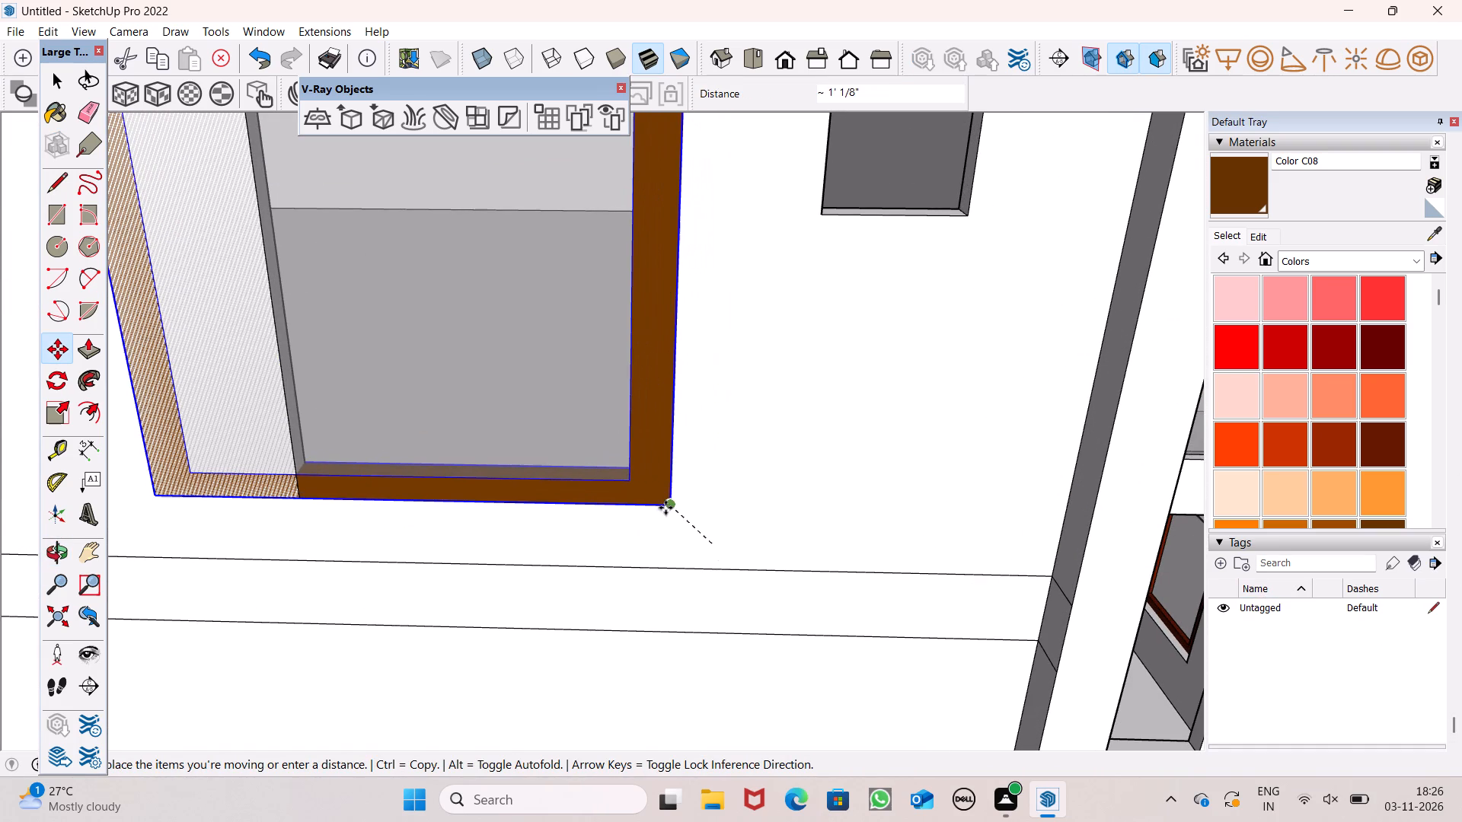
{"action": "left_click_drag", "start_coordinate": [666, 508], "coordinate": [676, 506]}
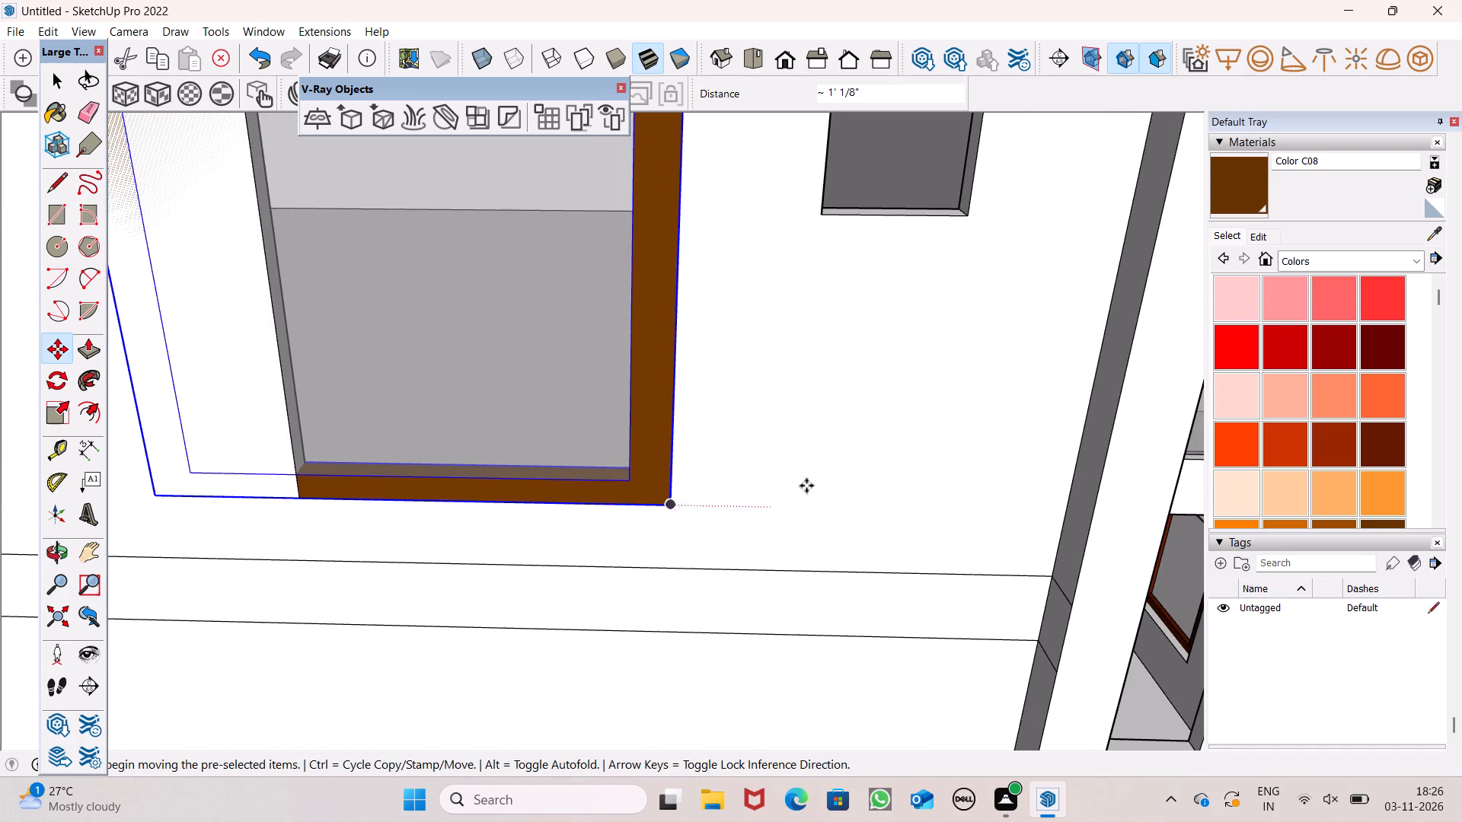
Scale the frame down uniformly from its upper corner so it becomes smaller than the side wall opening.
{"action": "scroll", "coordinate": [814, 483], "scroll_direction": "down", "scroll_amount": 6}
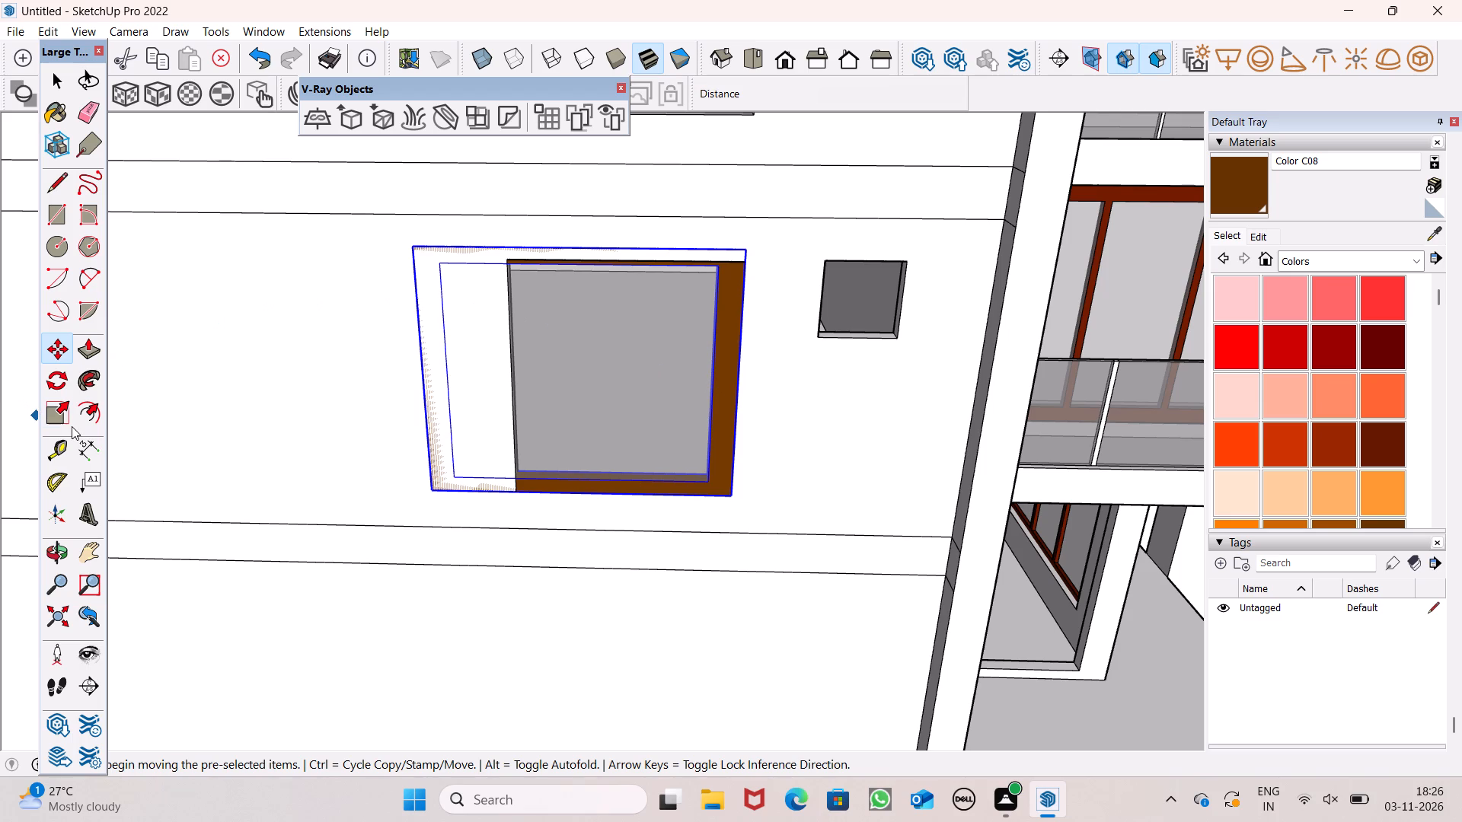
{"action": "left_click", "coordinate": [72, 425]}
{"action": "left_click_drag", "start_coordinate": [413, 240], "coordinate": [448, 272]}
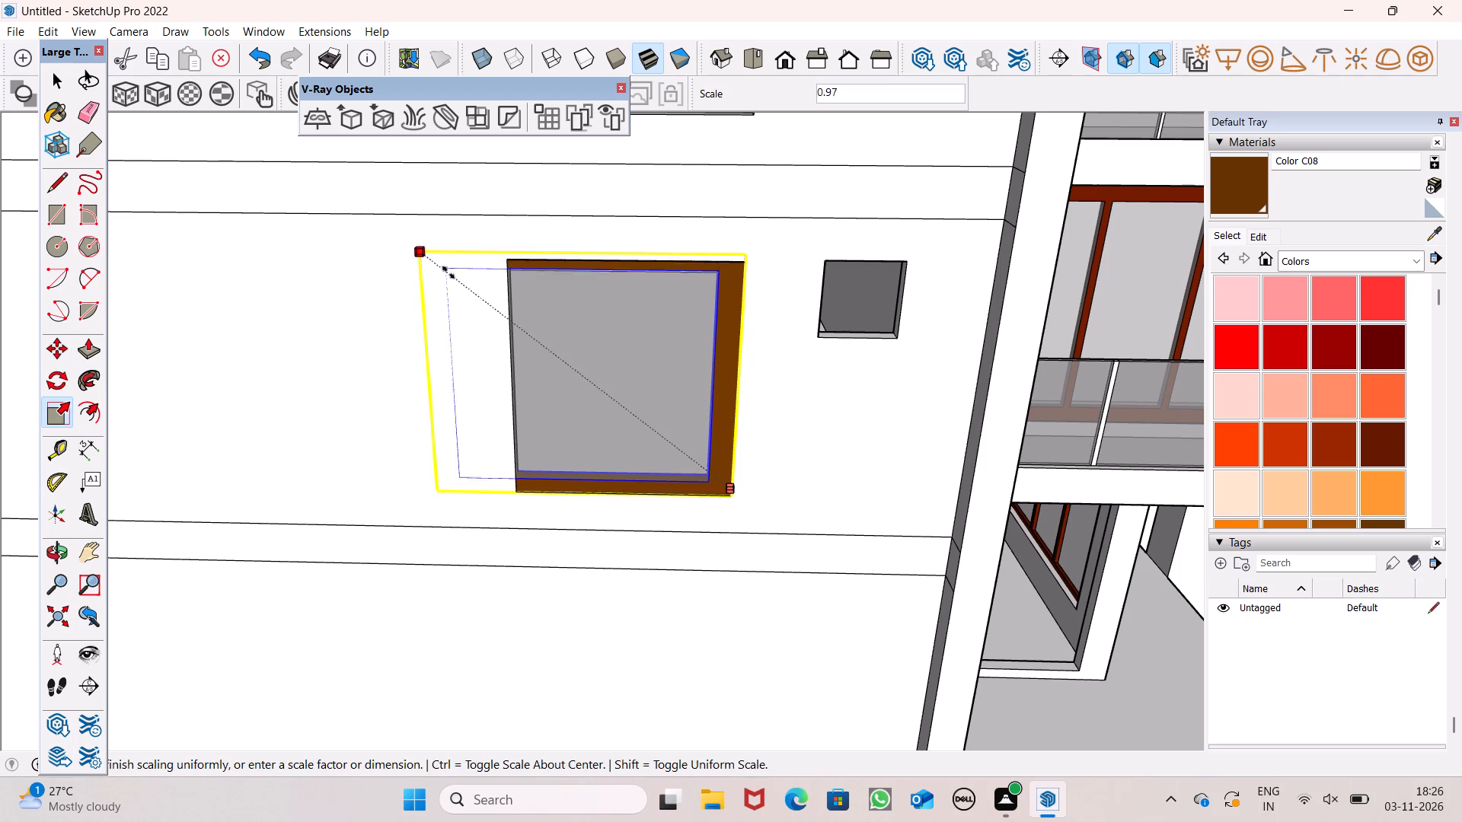
{"action": "left_click_drag", "start_coordinate": [448, 272], "coordinate": [579, 339]}
Stretch the frame's width to the opening's far side and its height to the top edge, filling the side opening.
{"action": "middle_click_drag", "start_coordinate": [531, 438], "coordinate": [629, 486]}
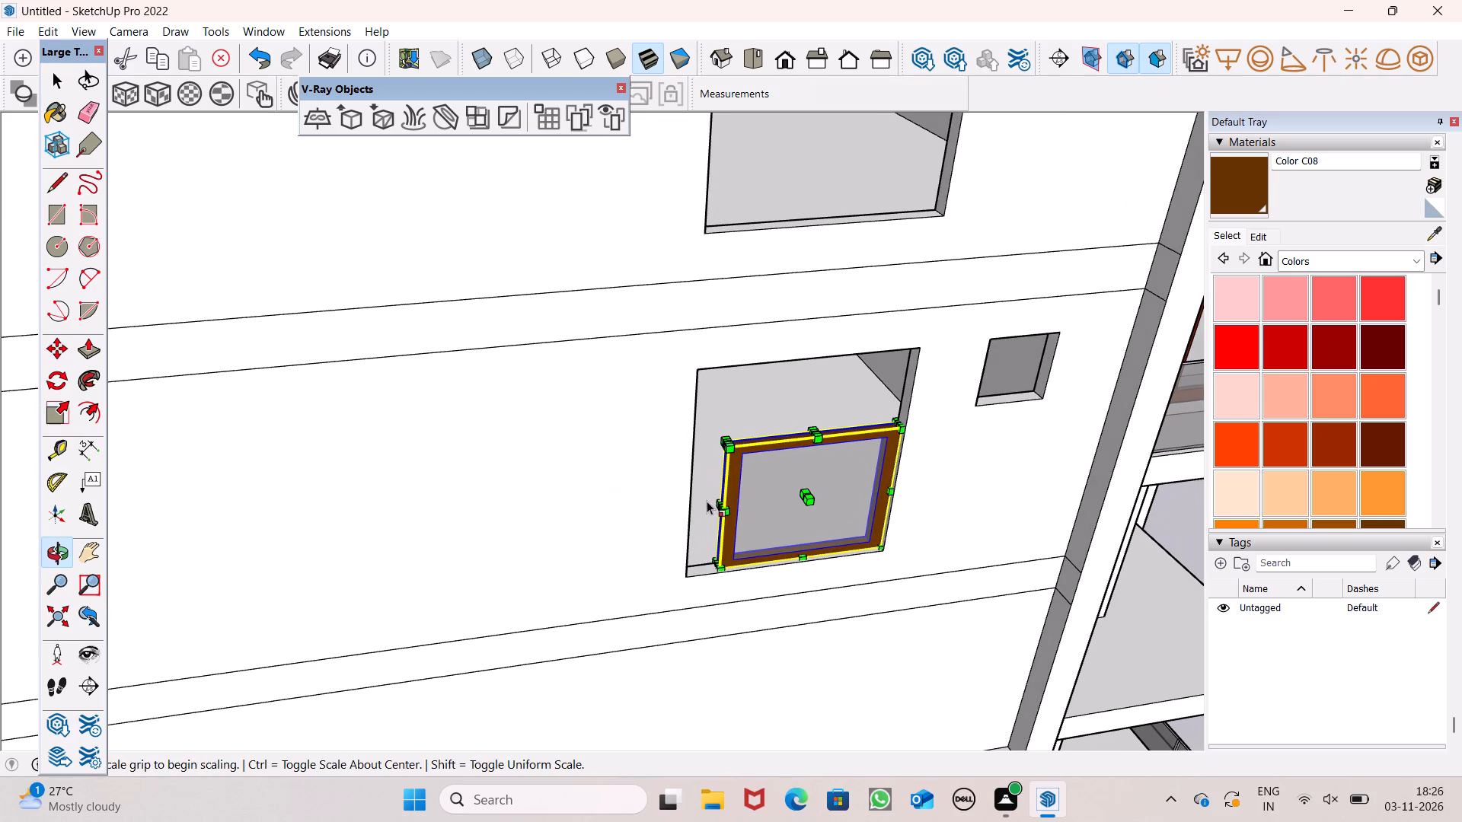
{"action": "scroll", "coordinate": [706, 505], "scroll_direction": "up", "scroll_amount": 7}
{"action": "left_click_drag", "start_coordinate": [730, 488], "coordinate": [688, 507]}
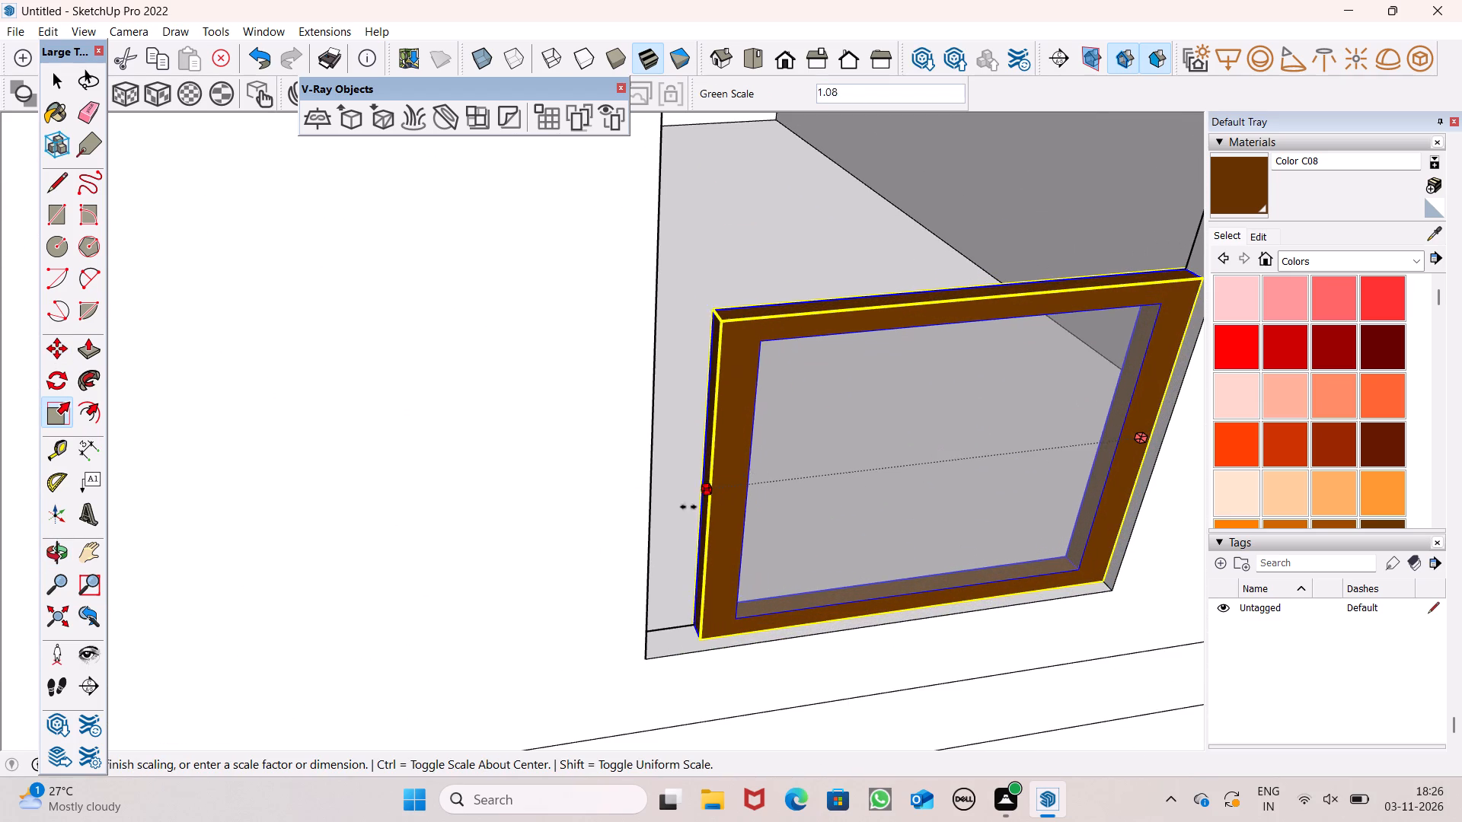
{"action": "left_click_drag", "start_coordinate": [688, 507], "coordinate": [648, 521]}
{"action": "scroll", "coordinate": [868, 337], "scroll_direction": "down", "scroll_amount": 6}
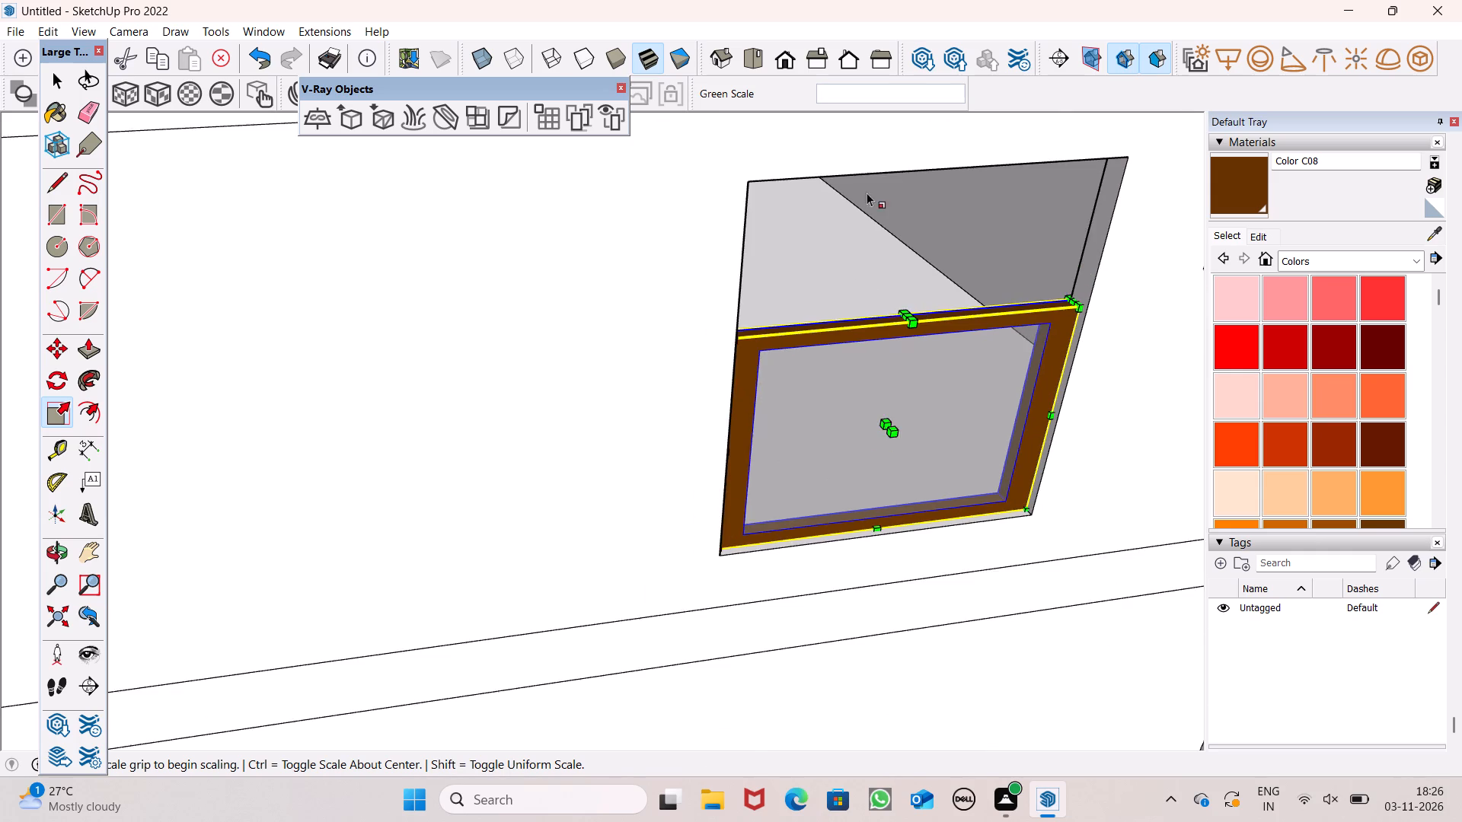
{"action": "scroll", "coordinate": [863, 170], "scroll_direction": "up", "scroll_amount": 6}
{"action": "left_click_drag", "start_coordinate": [925, 420], "coordinate": [934, 412]}
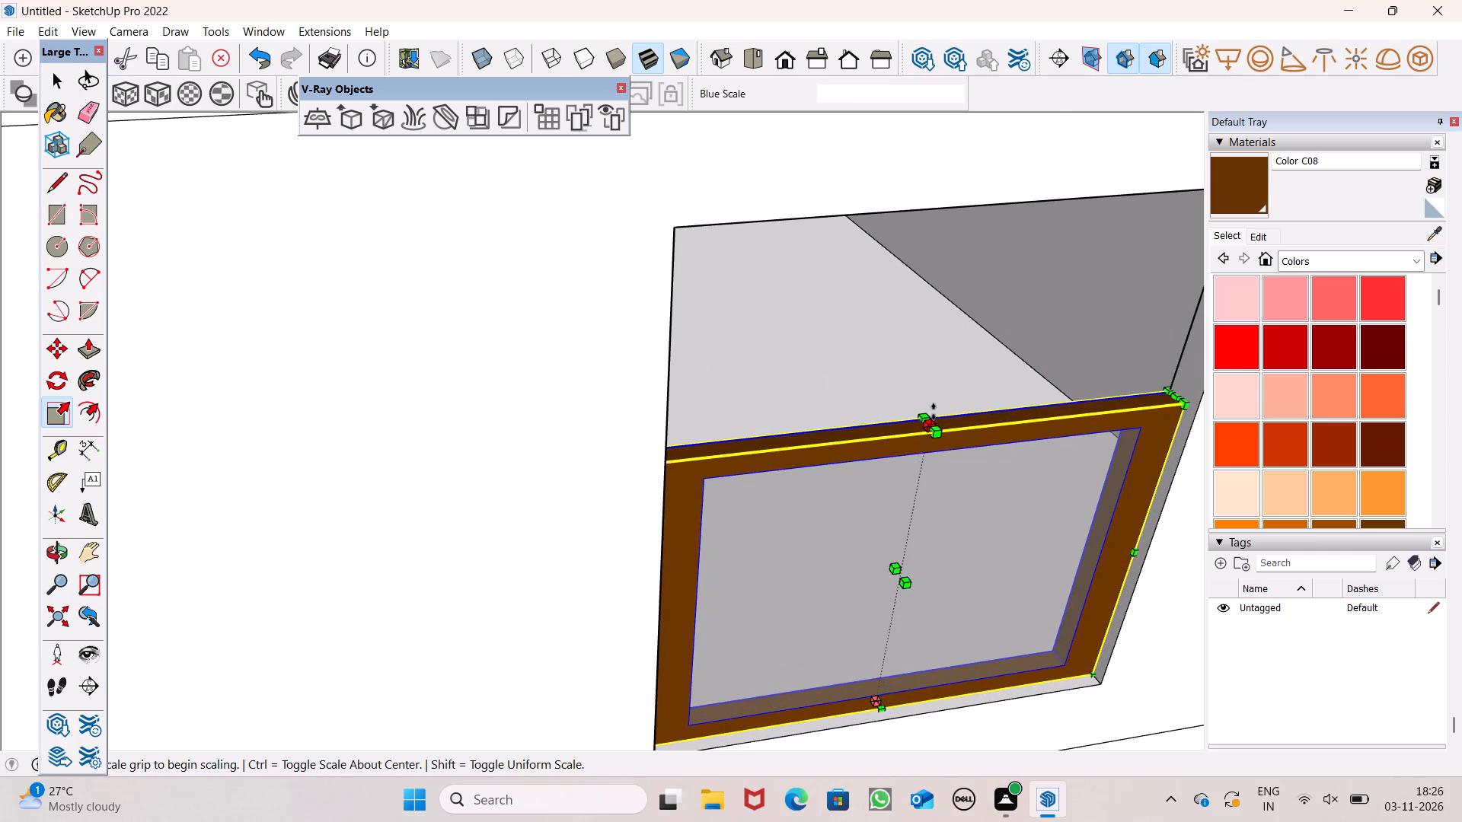
{"action": "left_click_drag", "start_coordinate": [934, 412], "coordinate": [867, 198]}
{"action": "scroll", "coordinate": [570, 387], "scroll_direction": "down", "scroll_amount": 8}
{"action": "scroll", "coordinate": [560, 394], "scroll_direction": "up", "scroll_amount": 1}
{"action": "scroll", "coordinate": [560, 394], "scroll_direction": "down", "scroll_amount": 2}
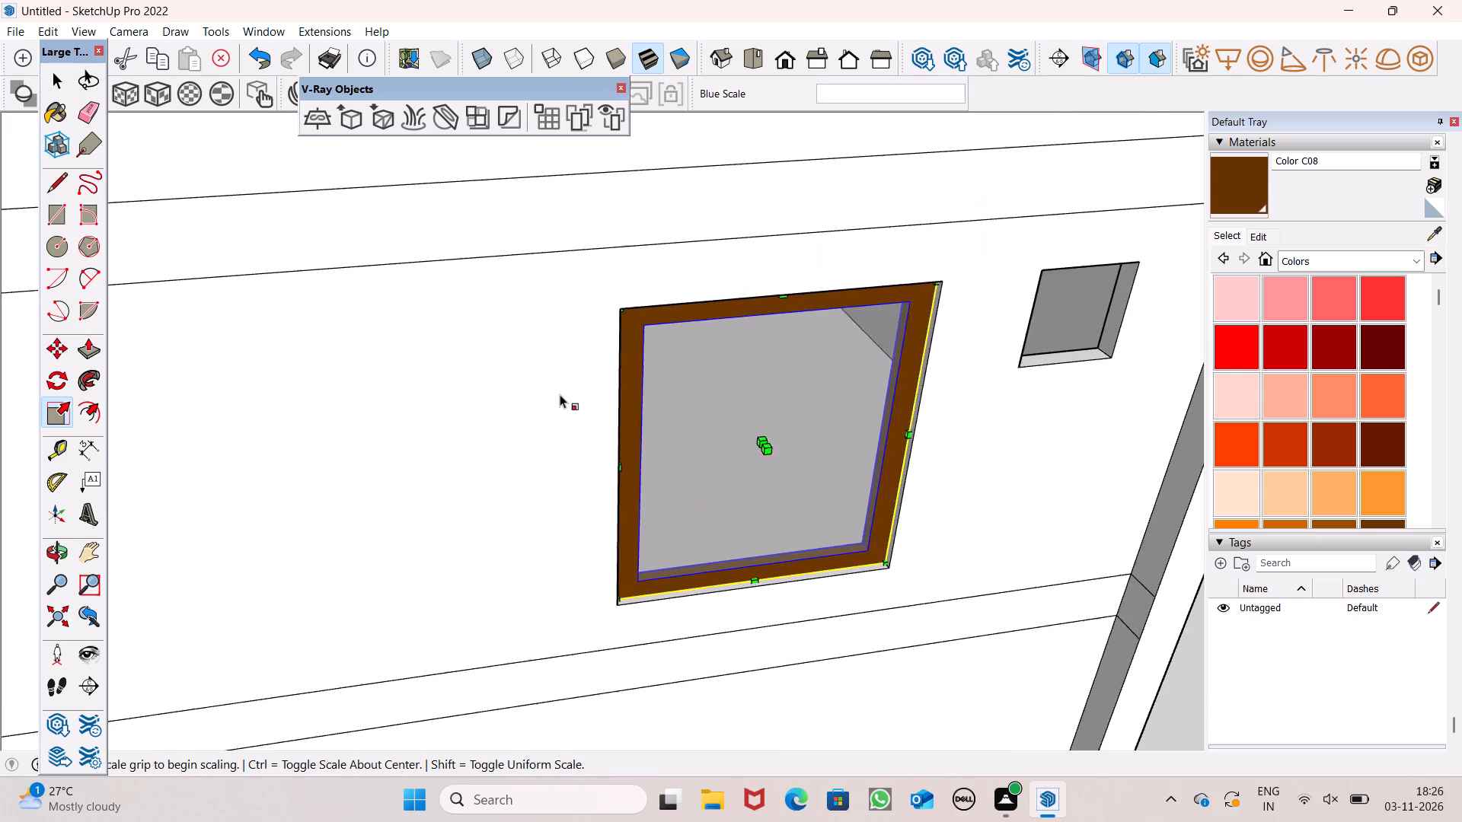
{"action": "scroll", "coordinate": [560, 394], "scroll_direction": "down", "scroll_amount": 2}
{"action": "scroll", "coordinate": [728, 465], "scroll_direction": "up", "scroll_amount": 10}
{"action": "key", "text": "space"}
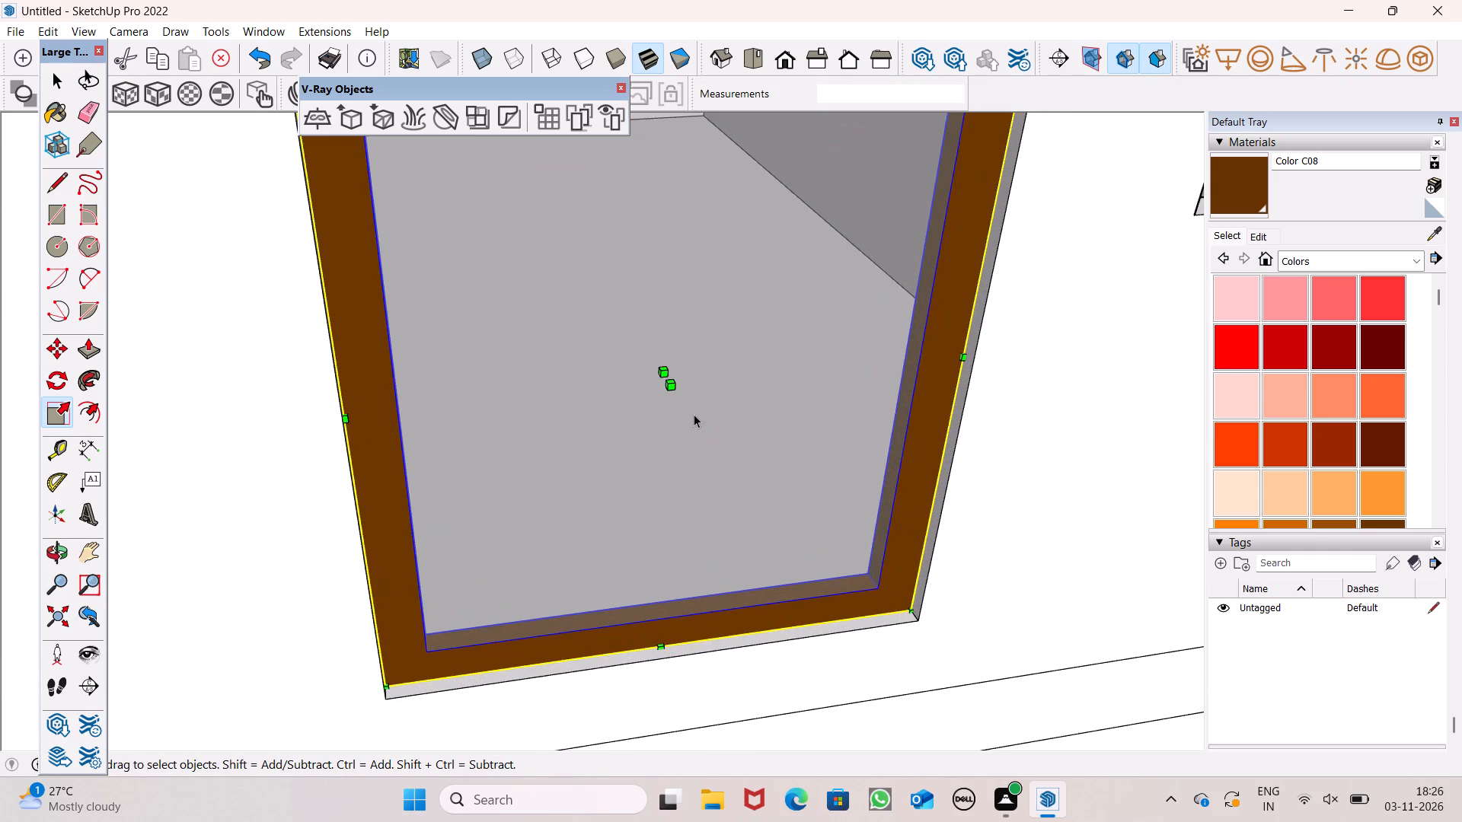
Copy the fitted side frame 11' 1 7/8" up into the top-floor opening, and clear the selection.
{"action": "scroll", "coordinate": [688, 414], "scroll_direction": "down", "scroll_amount": 4}
{"action": "scroll", "coordinate": [501, 405], "scroll_direction": "down", "scroll_amount": 10}
{"action": "middle_click_drag", "start_coordinate": [619, 479], "coordinate": [560, 500]}
{"action": "scroll", "coordinate": [629, 489], "scroll_direction": "down", "scroll_amount": 6}
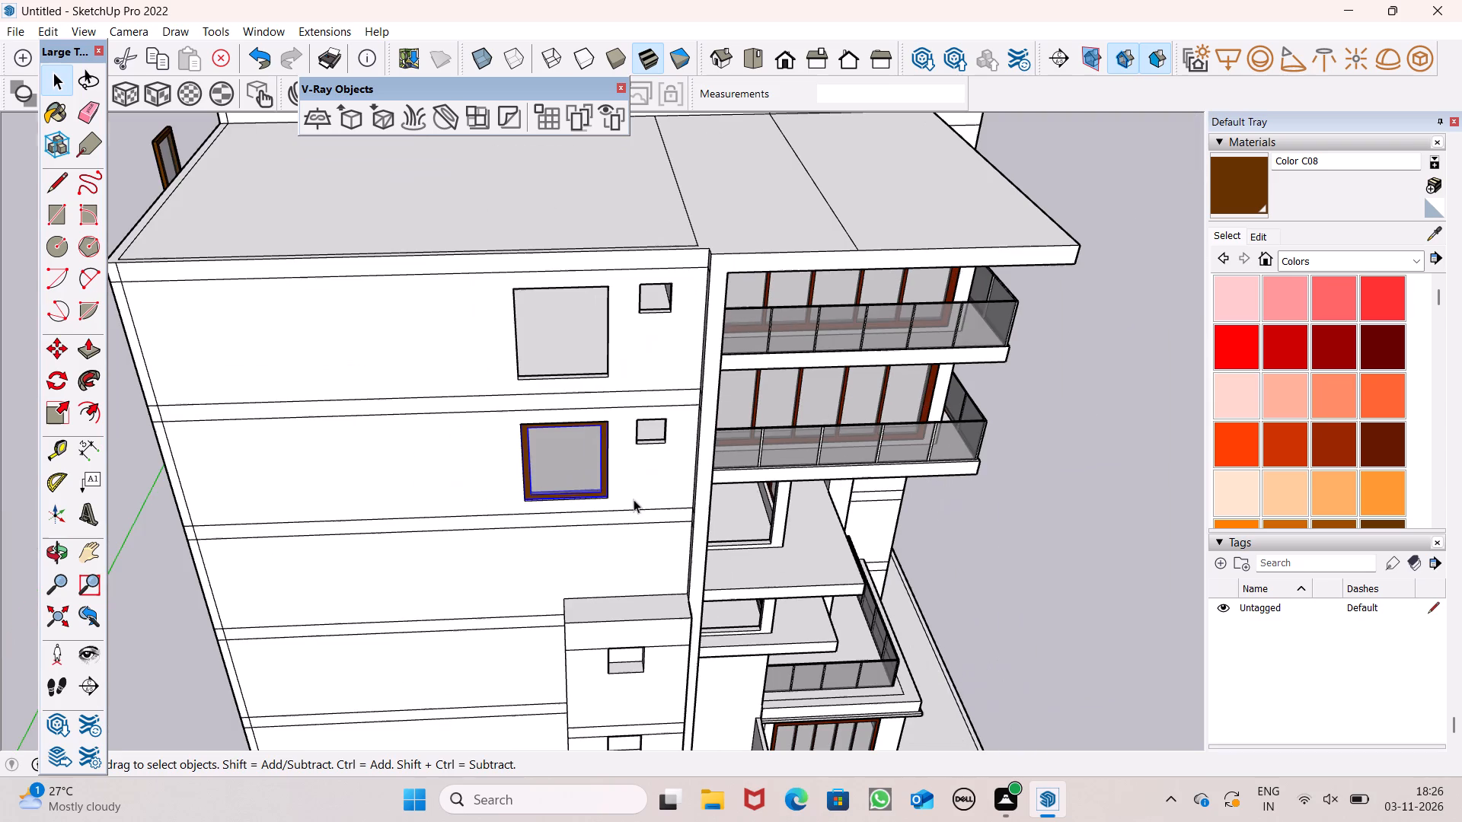
{"action": "scroll", "coordinate": [634, 499], "scroll_direction": "down", "scroll_amount": 1}
{"action": "key", "text": "m"}
{"action": "key", "text": "Return"}
{"action": "middle_click_drag", "start_coordinate": [660, 490], "coordinate": [697, 511]}
{"action": "scroll", "coordinate": [675, 491], "scroll_direction": "up", "scroll_amount": 7}
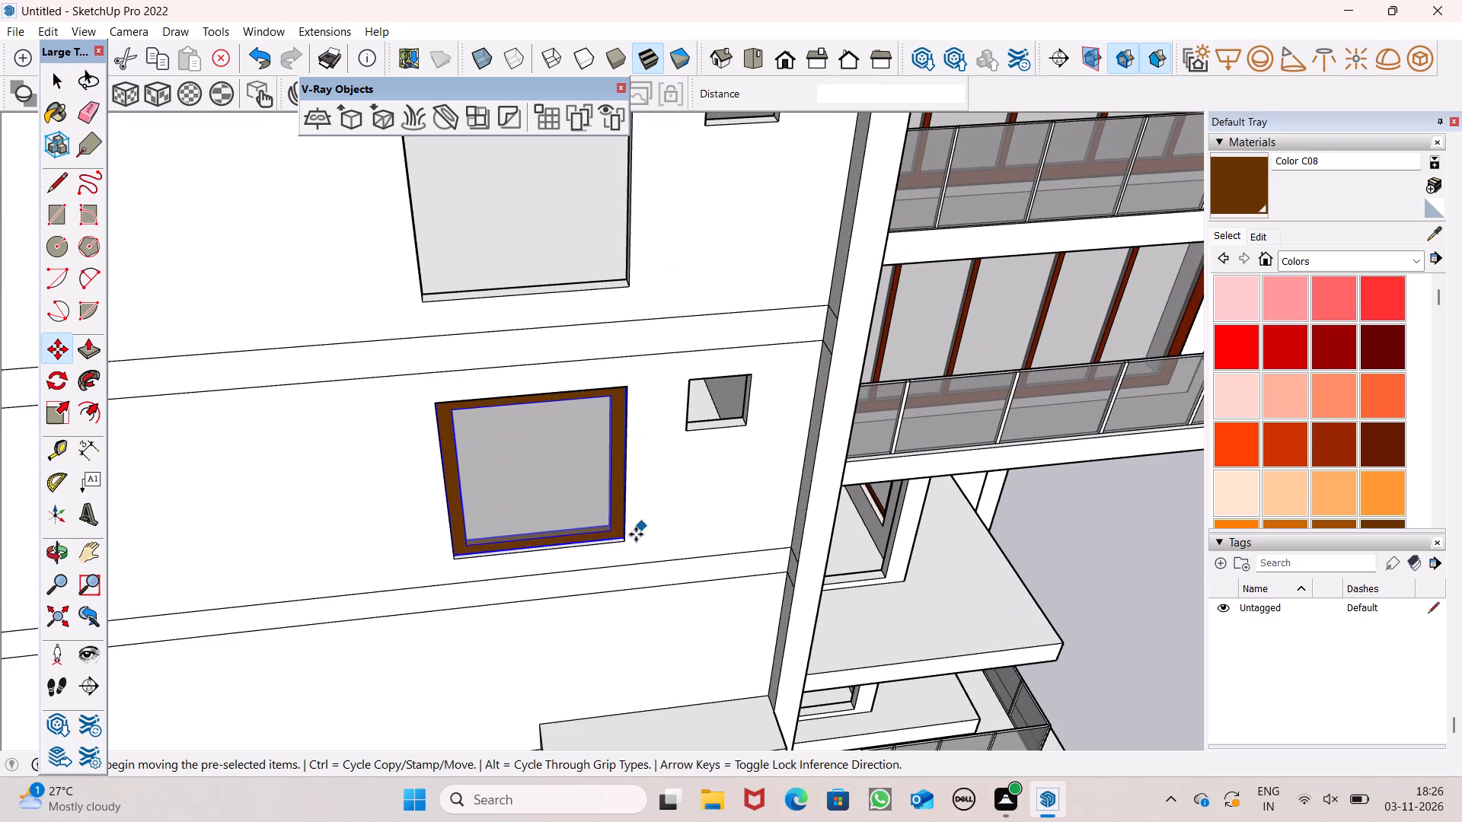
{"action": "left_click_drag", "start_coordinate": [625, 537], "coordinate": [624, 292]}
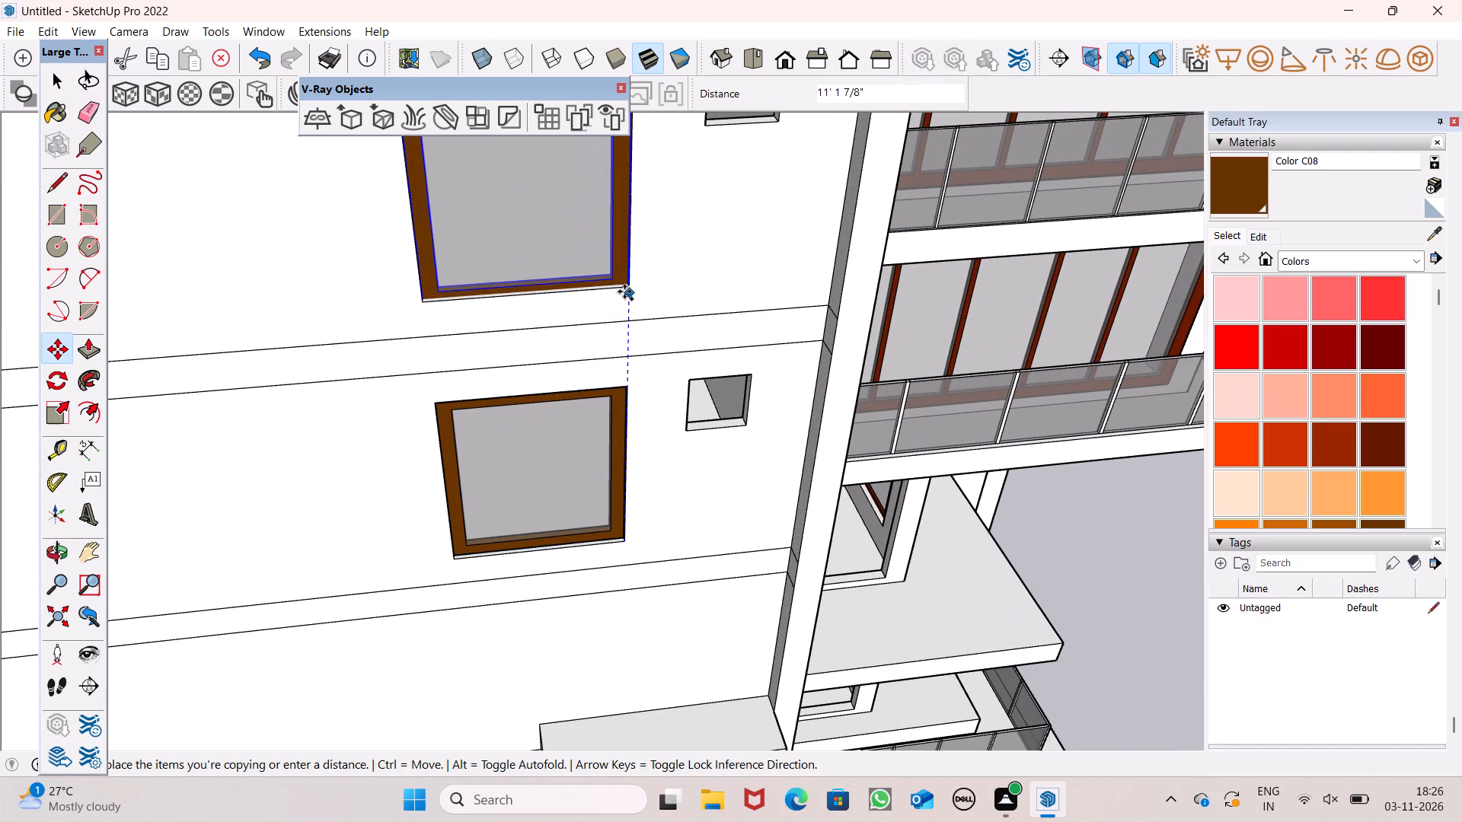
{"action": "left_click_drag", "start_coordinate": [624, 292], "coordinate": [626, 288]}
{"action": "scroll", "coordinate": [646, 422], "scroll_direction": "down", "scroll_amount": 15}
{"action": "middle_click_drag", "start_coordinate": [654, 417], "coordinate": [595, 295]}
{"action": "scroll", "coordinate": [619, 272], "scroll_direction": "up", "scroll_amount": 7}
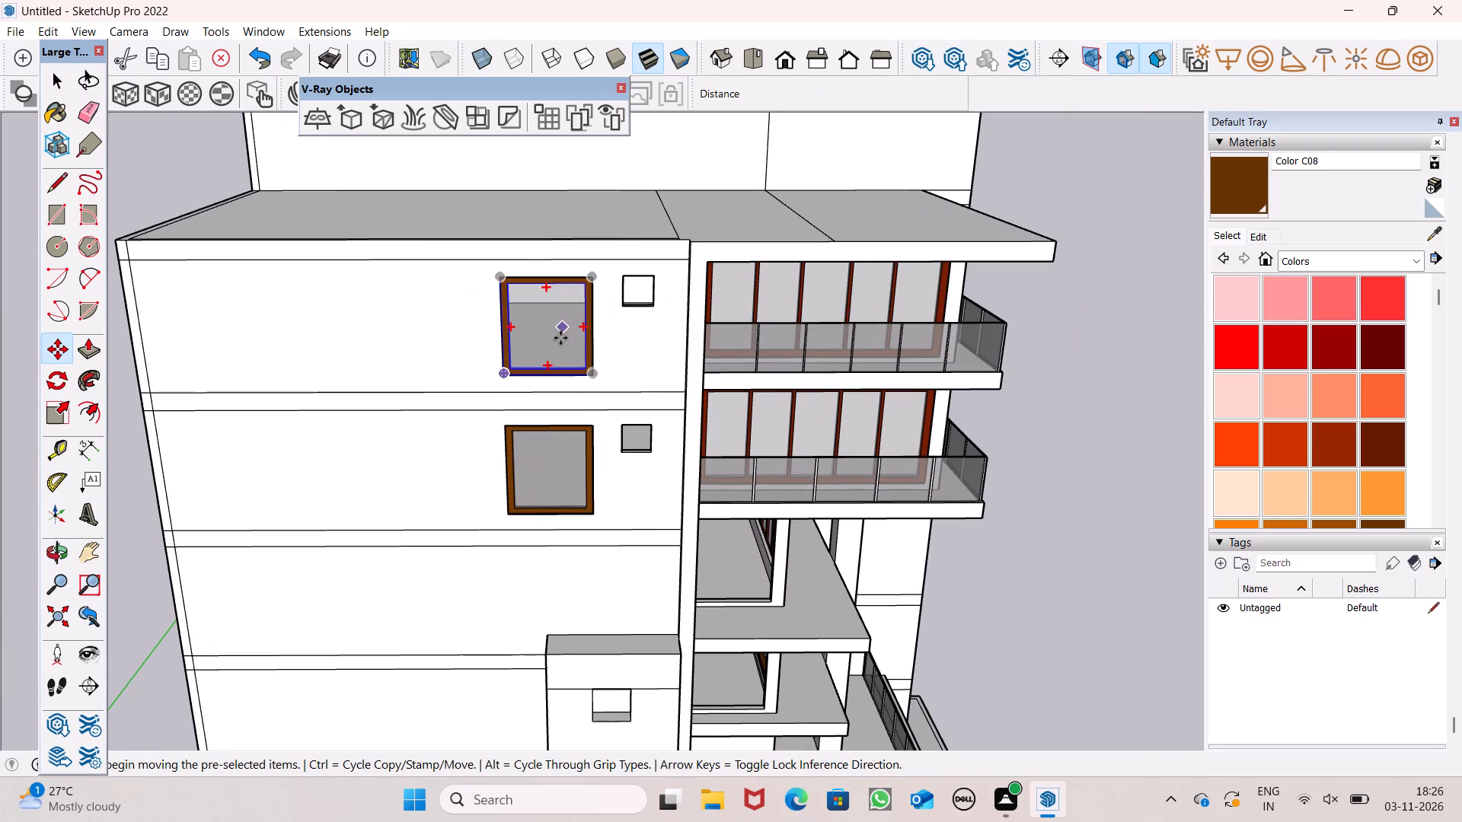
{"action": "key", "text": "space"}
{"action": "scroll", "coordinate": [656, 345], "scroll_direction": "down", "scroll_amount": 7}
{"action": "left_click", "coordinate": [984, 594]}
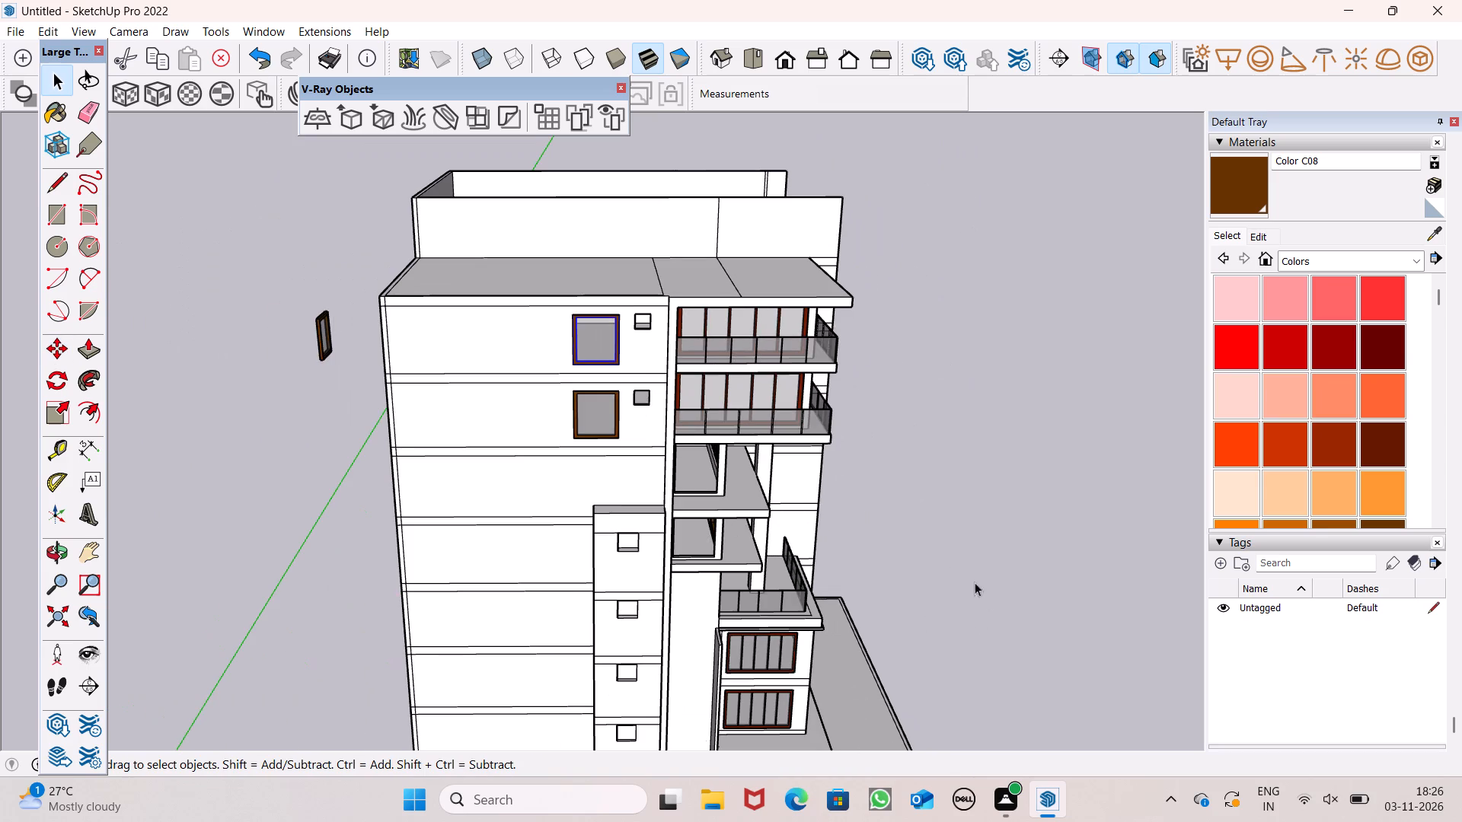
Copy the top-floor side frame to the lower corner of the recessed opening just below the two railed balconies.
{"action": "left_click", "coordinate": [593, 333]}
{"action": "key", "text": "m"}
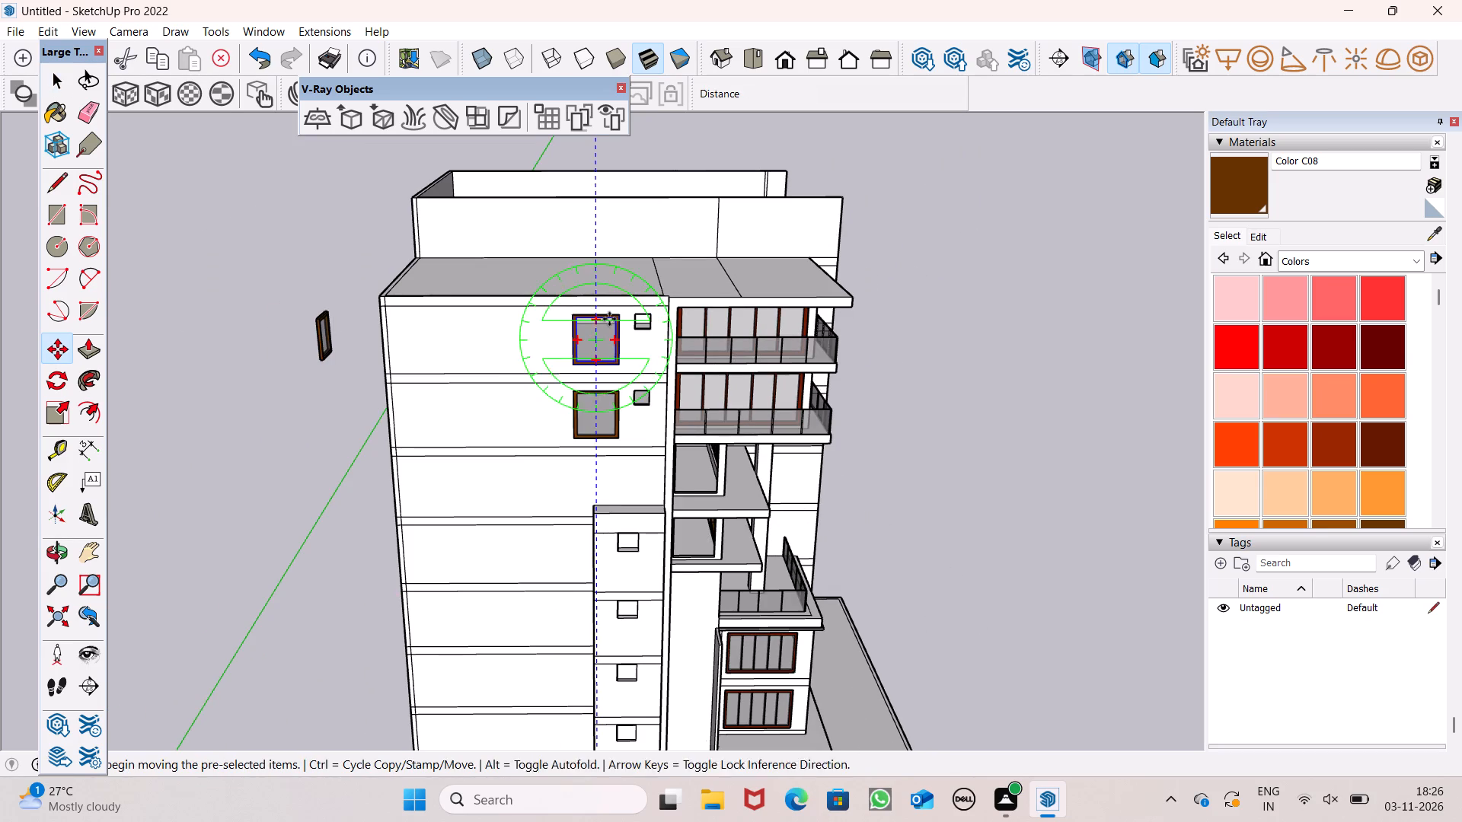
{"action": "key", "text": "Return"}
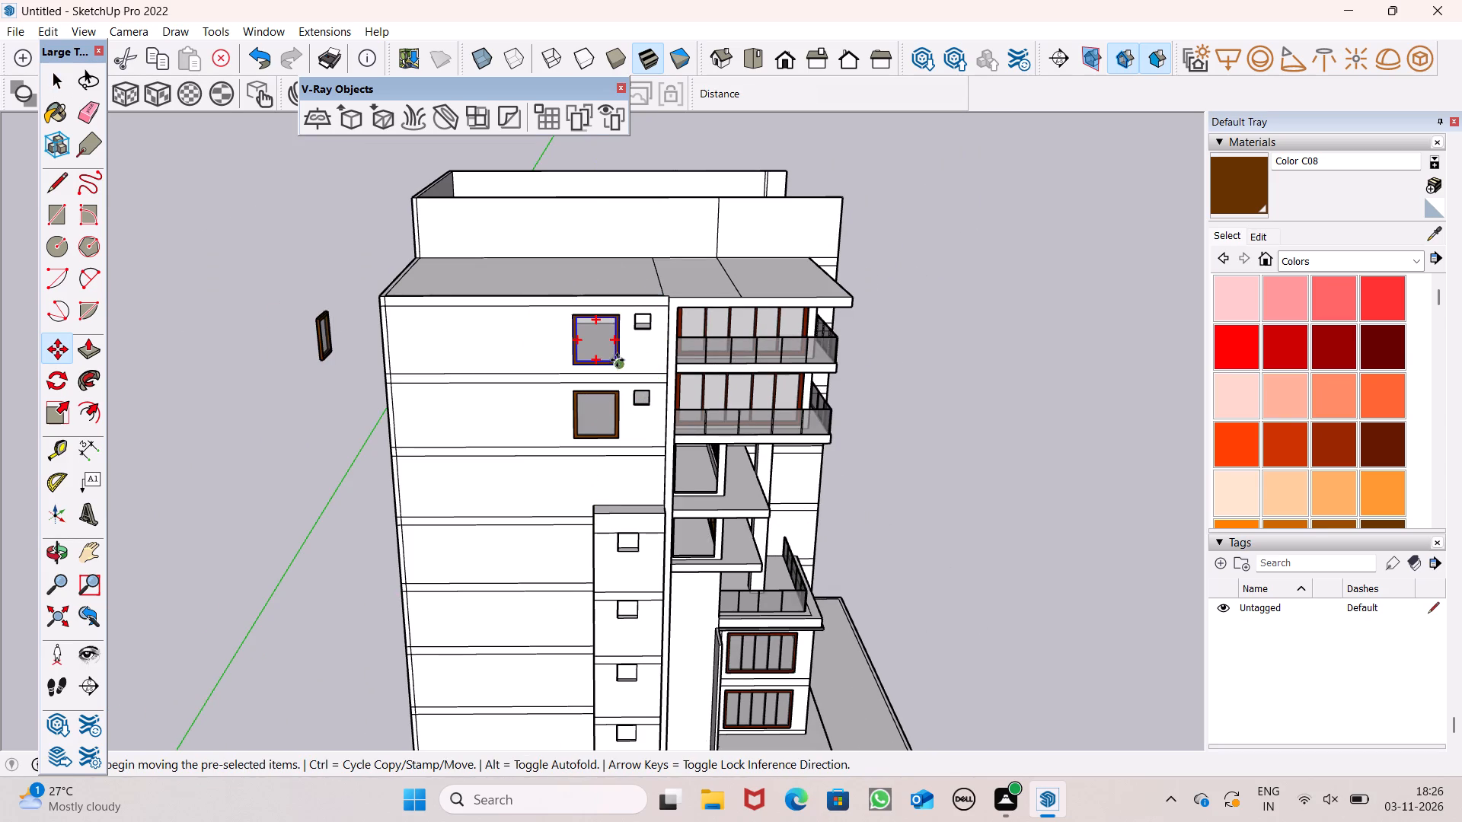
{"action": "left_click_drag", "start_coordinate": [619, 364], "coordinate": [710, 493]}
{"action": "scroll", "coordinate": [723, 473], "scroll_direction": "up", "scroll_amount": 13}
{"action": "middle_click_drag", "start_coordinate": [728, 494], "coordinate": [729, 468]}
Stretch the copied frame's height up to the top edge of the recessed opening.
{"action": "left_click", "coordinate": [61, 413]}
{"action": "scroll", "coordinate": [584, 364], "scroll_direction": "up", "scroll_amount": 8}
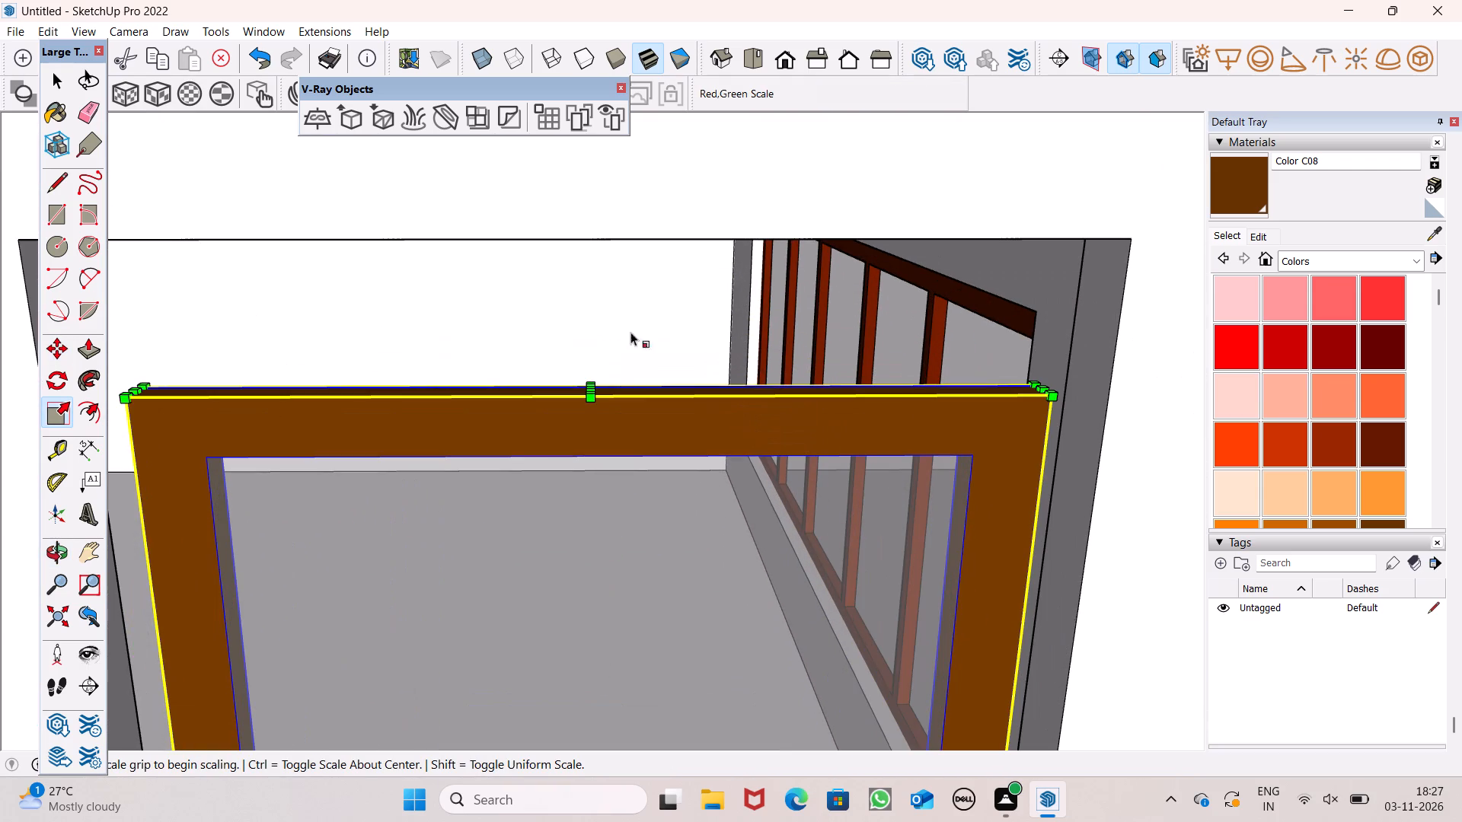
{"action": "left_click_drag", "start_coordinate": [597, 386], "coordinate": [587, 292]}
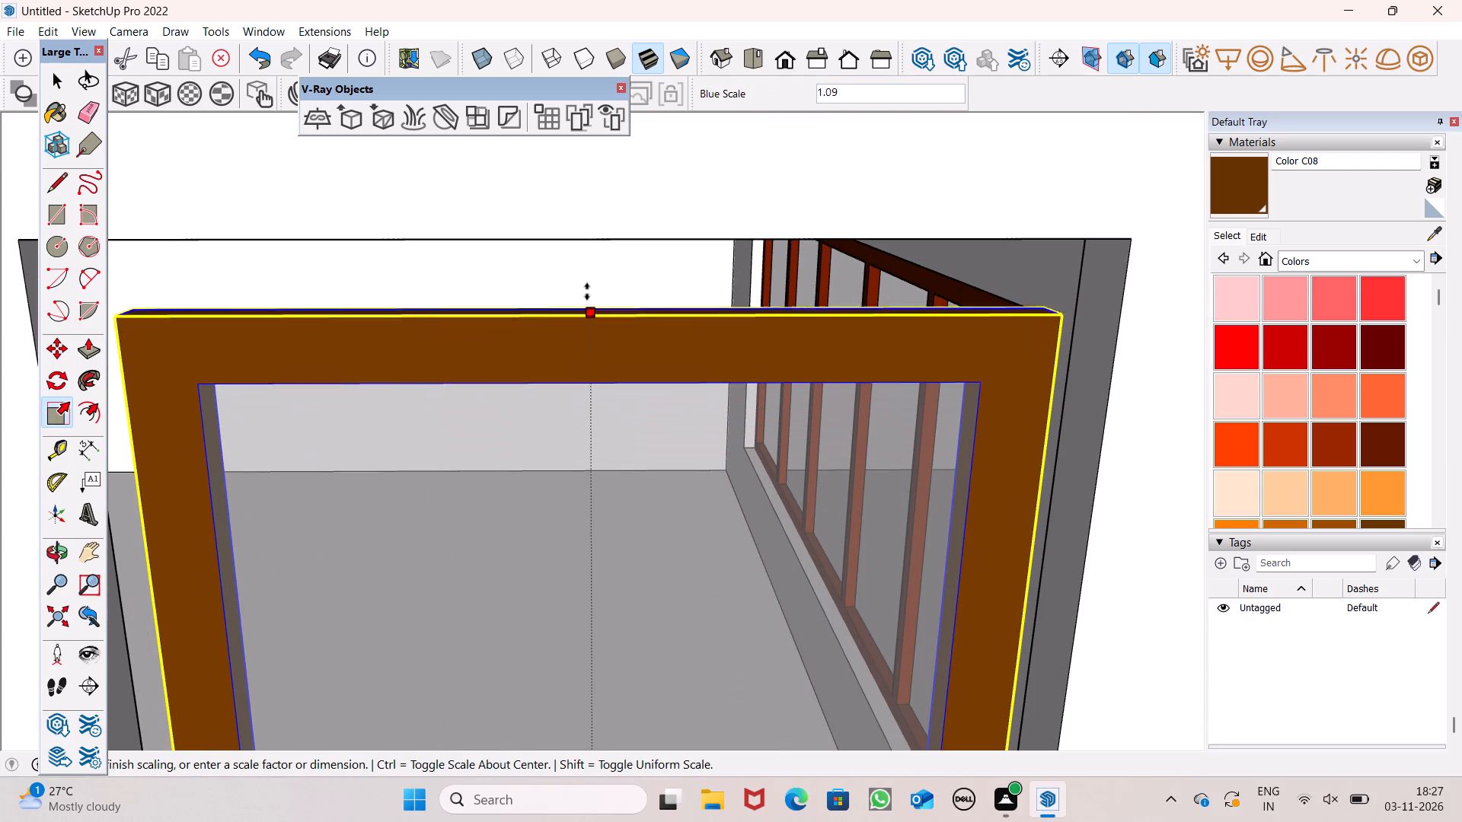
{"action": "left_click_drag", "start_coordinate": [587, 292], "coordinate": [577, 241]}
Stretch the copied frame's width out to the side edge of the recessed opening.
{"action": "scroll", "coordinate": [787, 294], "scroll_direction": "down", "scroll_amount": 5}
{"action": "middle_click_drag", "start_coordinate": [678, 404], "coordinate": [678, 407]}
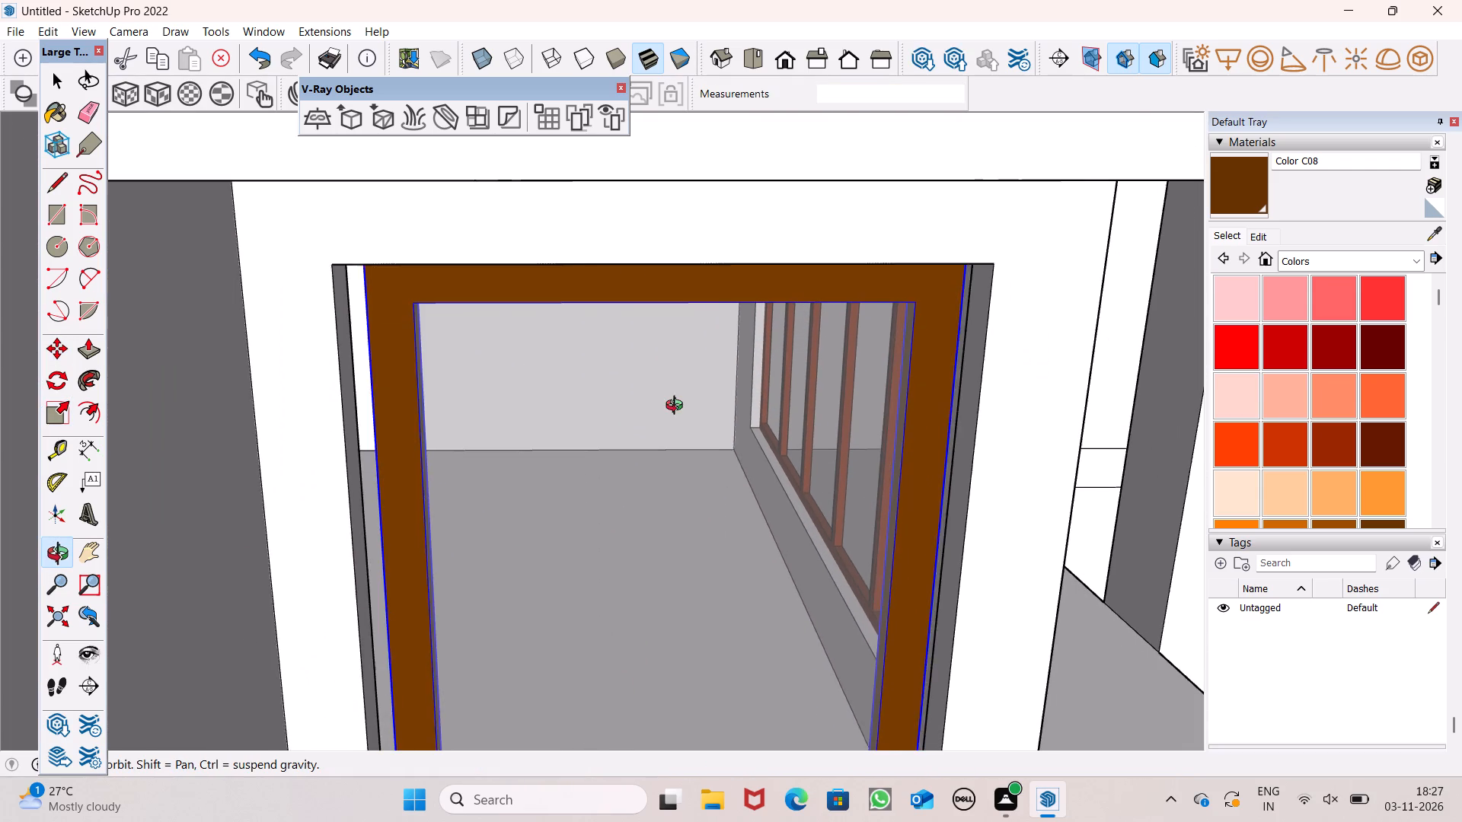
{"action": "middle_click_drag", "start_coordinate": [678, 407], "coordinate": [615, 434]}
{"action": "middle_click_drag", "start_coordinate": [363, 572], "coordinate": [441, 572]}
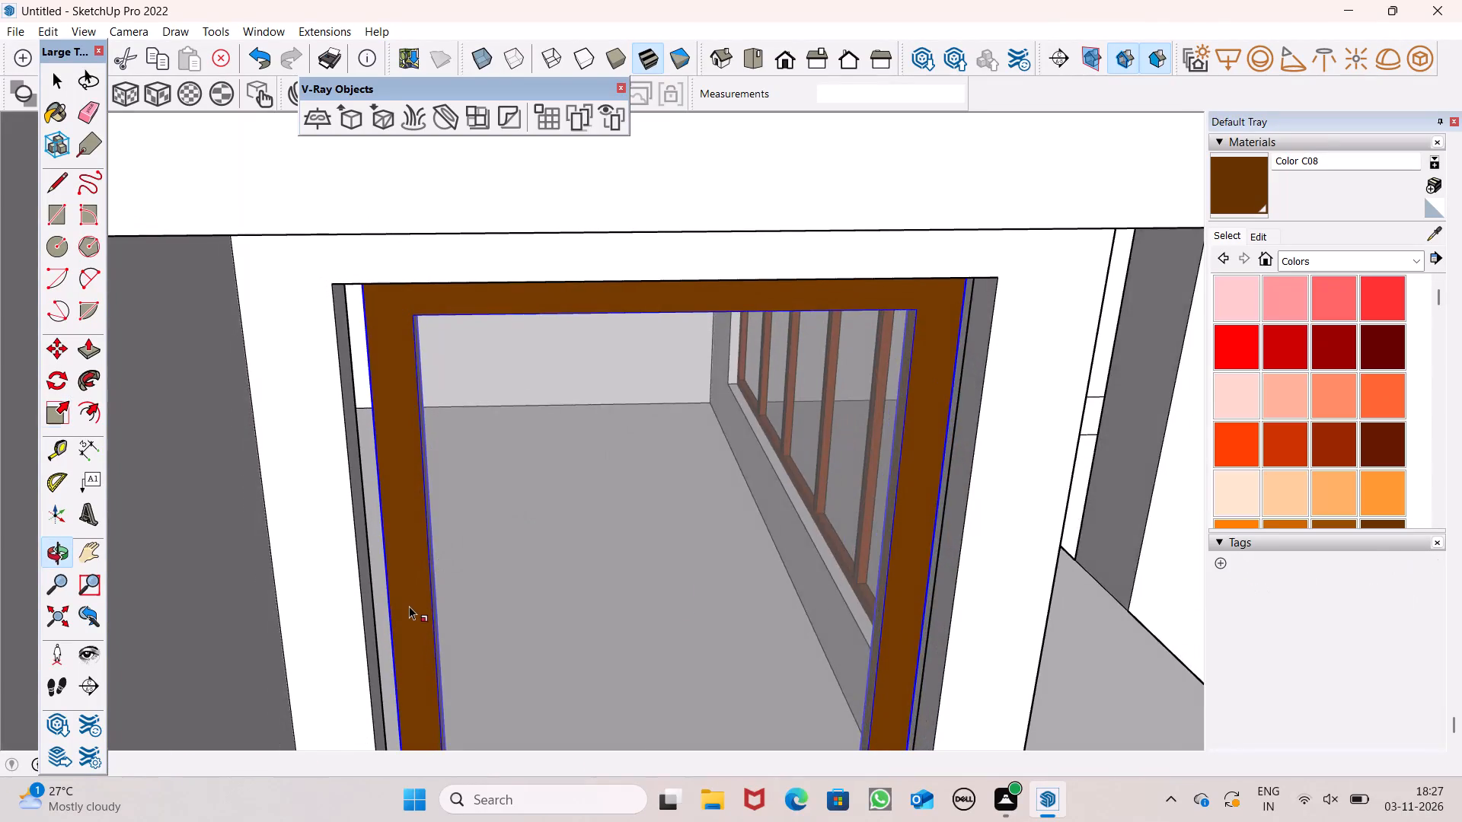
{"action": "scroll", "coordinate": [409, 606], "scroll_direction": "up", "scroll_amount": 7}
{"action": "middle_click_drag", "start_coordinate": [379, 618], "coordinate": [438, 632]}
{"action": "scroll", "coordinate": [438, 632], "scroll_direction": "up", "scroll_amount": 1}
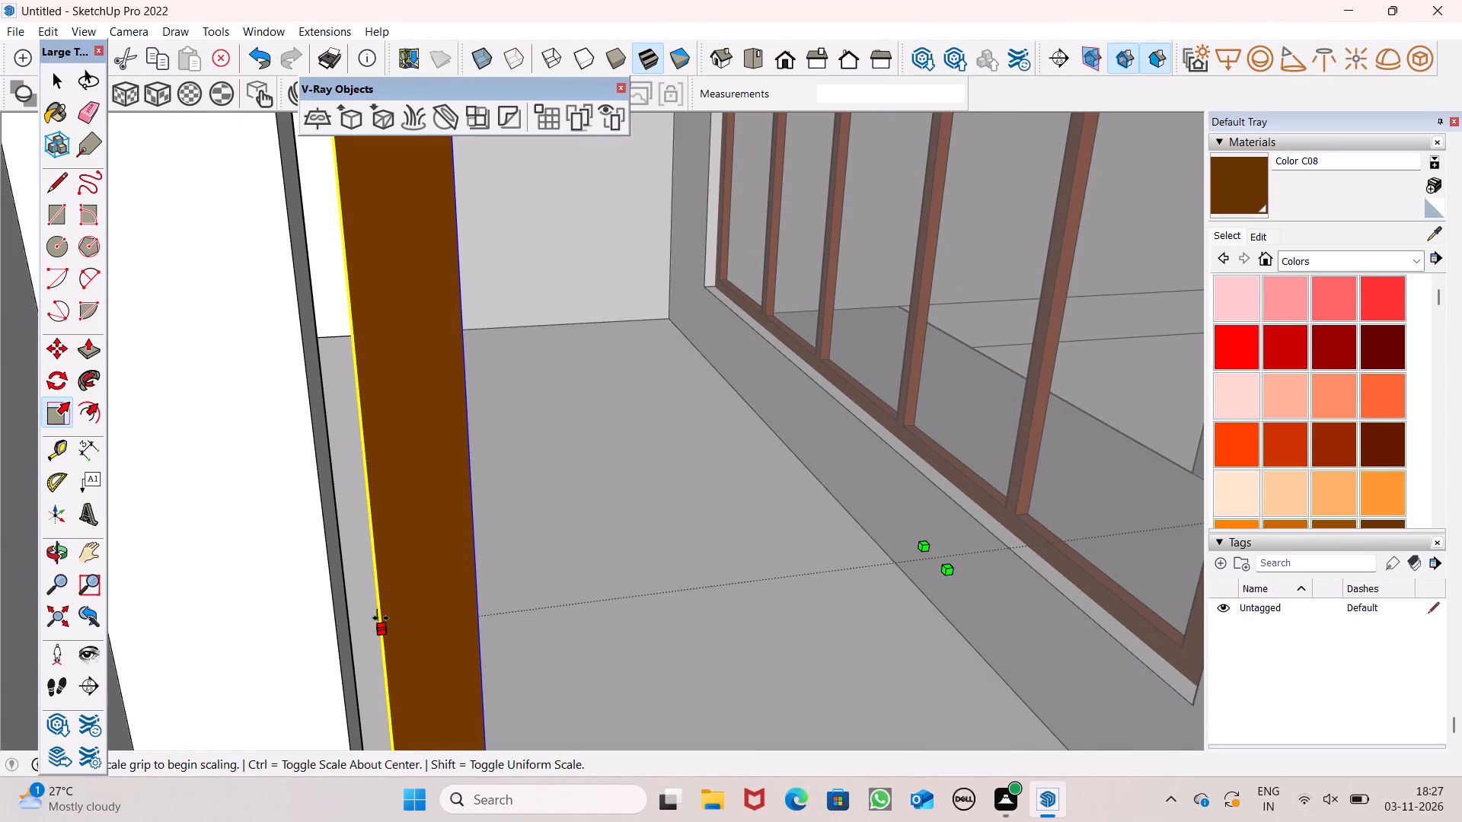
{"action": "left_click_drag", "start_coordinate": [380, 617], "coordinate": [348, 611]}
{"action": "scroll", "coordinate": [389, 386], "scroll_direction": "down", "scroll_amount": 11}
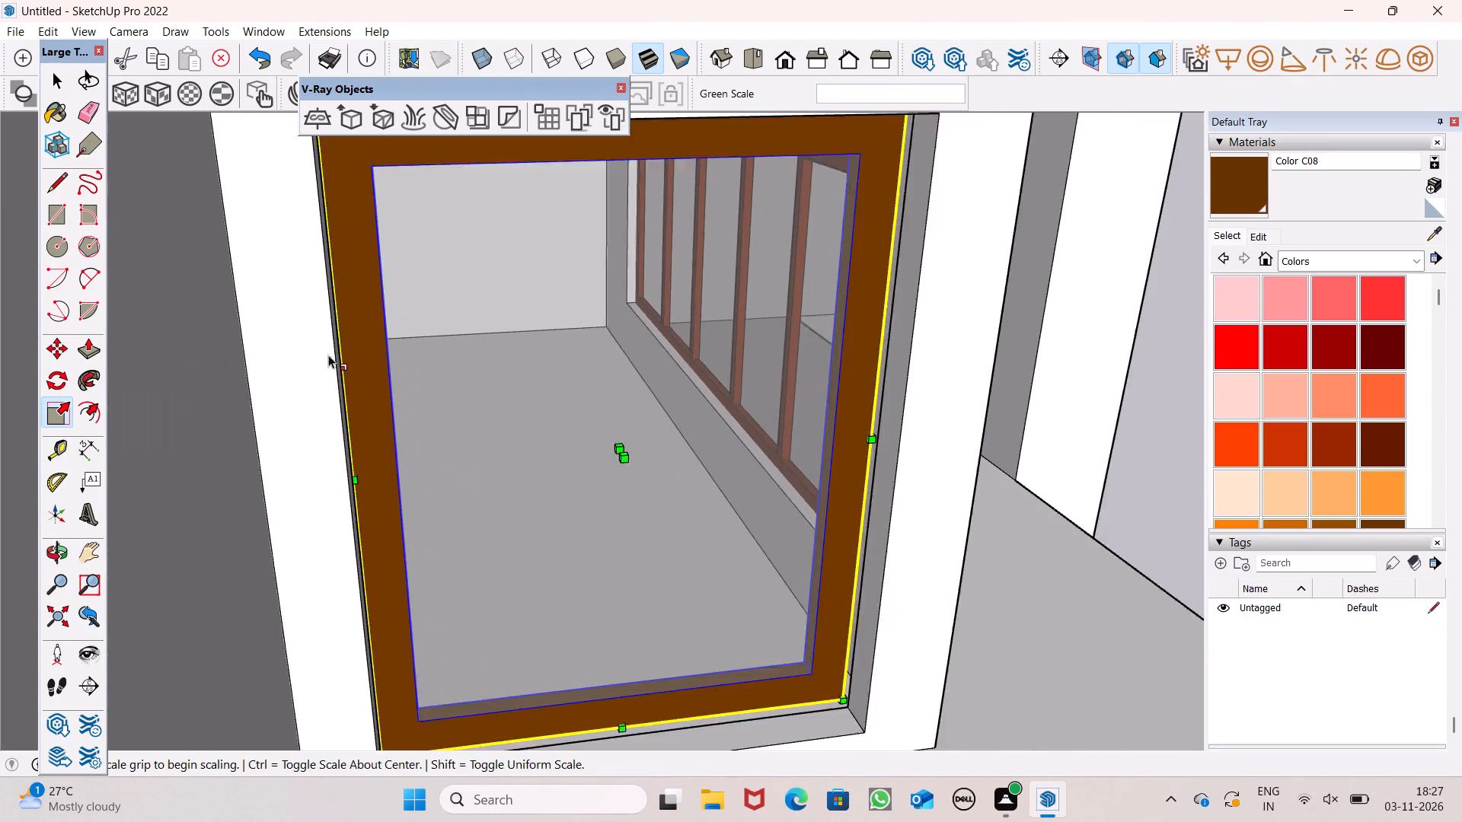
{"action": "type", "text": "b"}
{"action": "key", "text": "space"}
{"action": "scroll", "coordinate": [380, 396], "scroll_direction": "down", "scroll_amount": 7}
{"action": "key", "text": "space"}
{"action": "scroll", "coordinate": [599, 539], "scroll_direction": "up", "scroll_amount": 9}
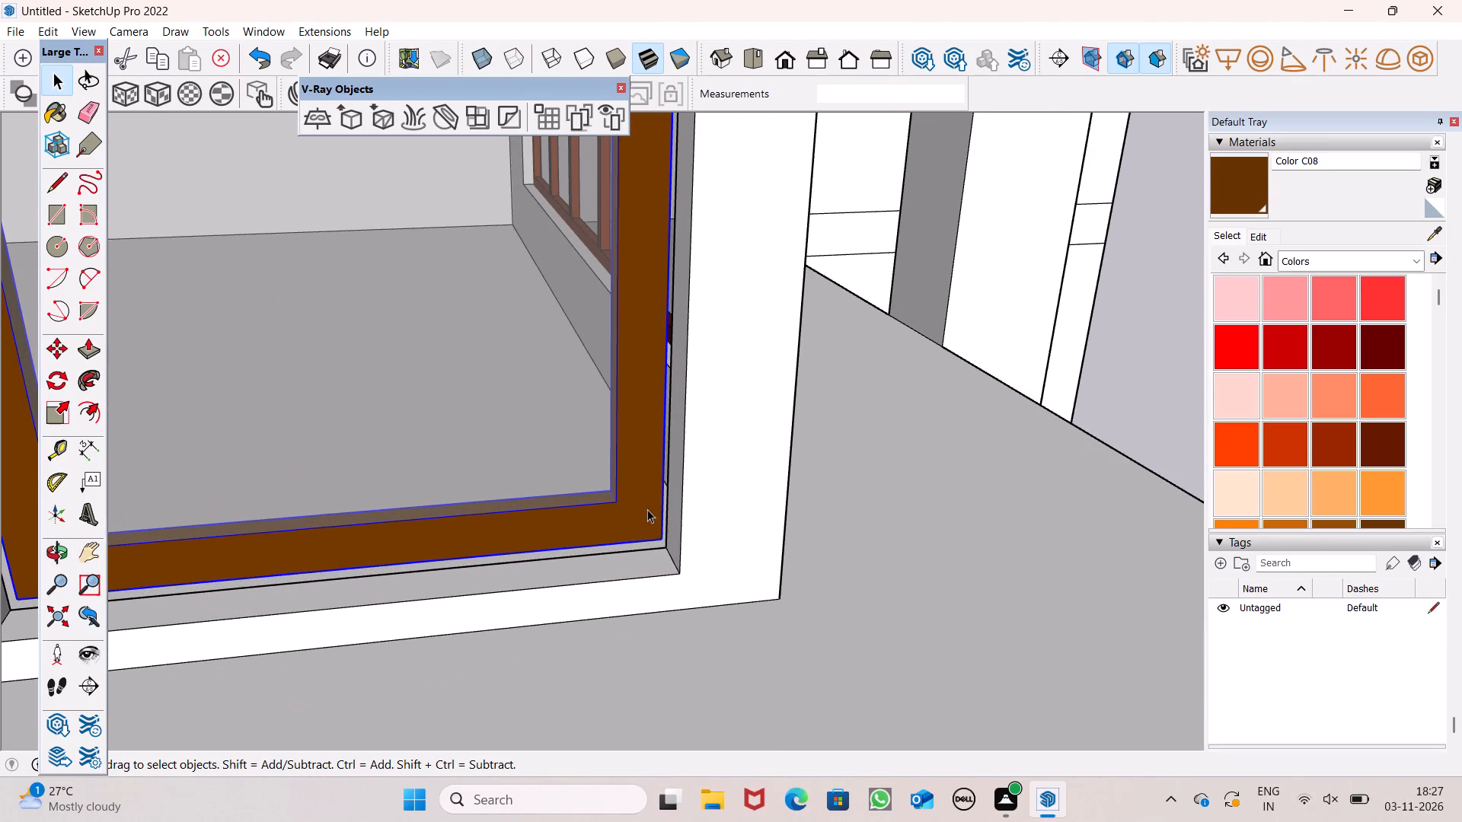
Move the resized frame about 7 1/8" out to the outer lower corner of its recessed opening, and clear the selection.
{"action": "key", "text": "m"}
{"action": "key", "text": "Return"}
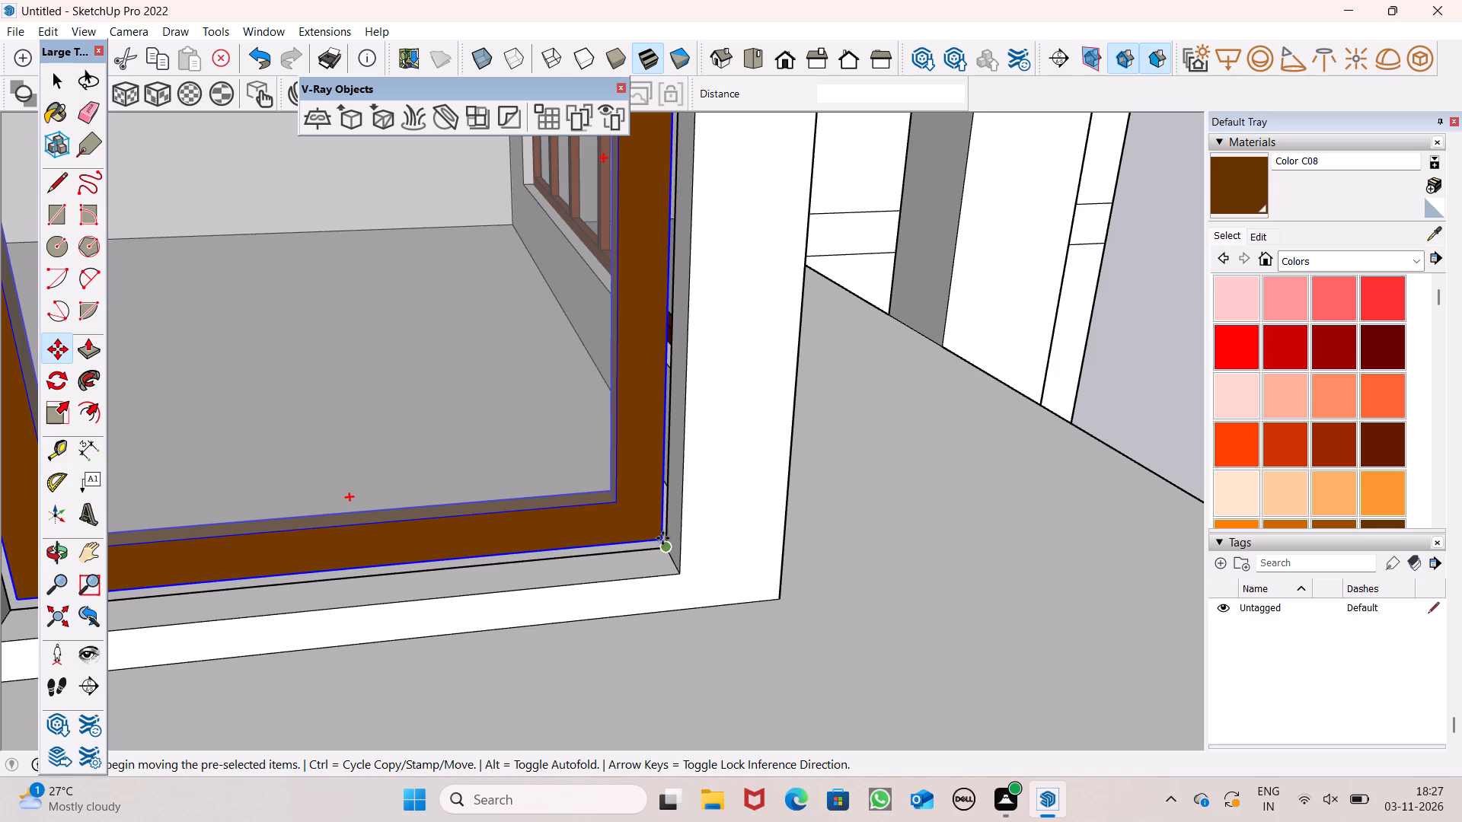
{"action": "left_click_drag", "start_coordinate": [660, 539], "coordinate": [675, 576]}
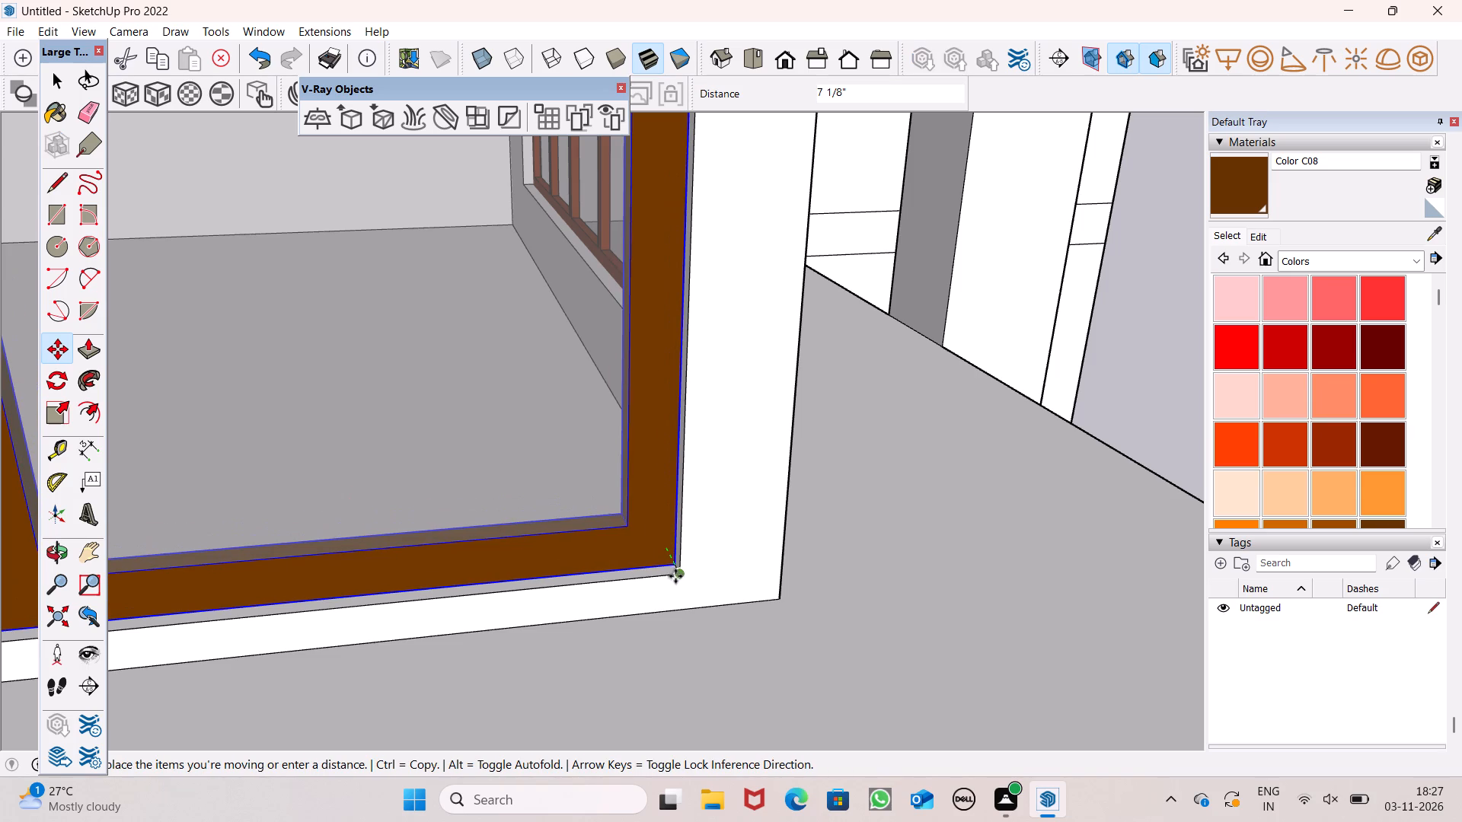
{"action": "left_click_drag", "start_coordinate": [675, 576], "coordinate": [677, 581]}
{"action": "scroll", "coordinate": [743, 500], "scroll_direction": "down", "scroll_amount": 7}
{"action": "key", "text": "space"}
{"action": "scroll", "coordinate": [725, 476], "scroll_direction": "down", "scroll_amount": 6}
{"action": "left_click", "coordinate": [1005, 481]}
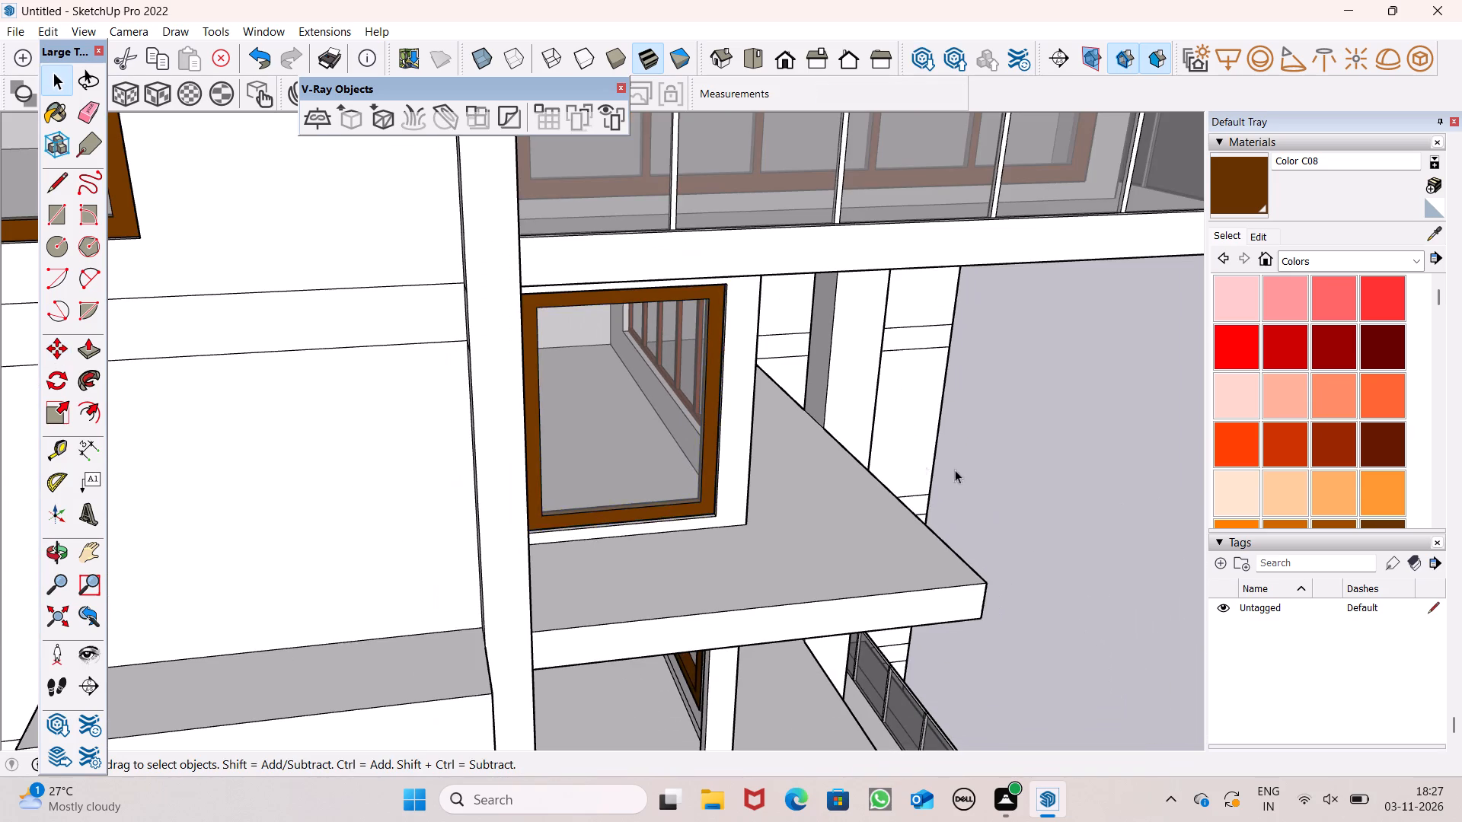
Examine how the moved frame sits in the recessed opening below the railed balconies.
{"action": "middle_click_drag", "start_coordinate": [804, 441], "coordinate": [713, 373]}
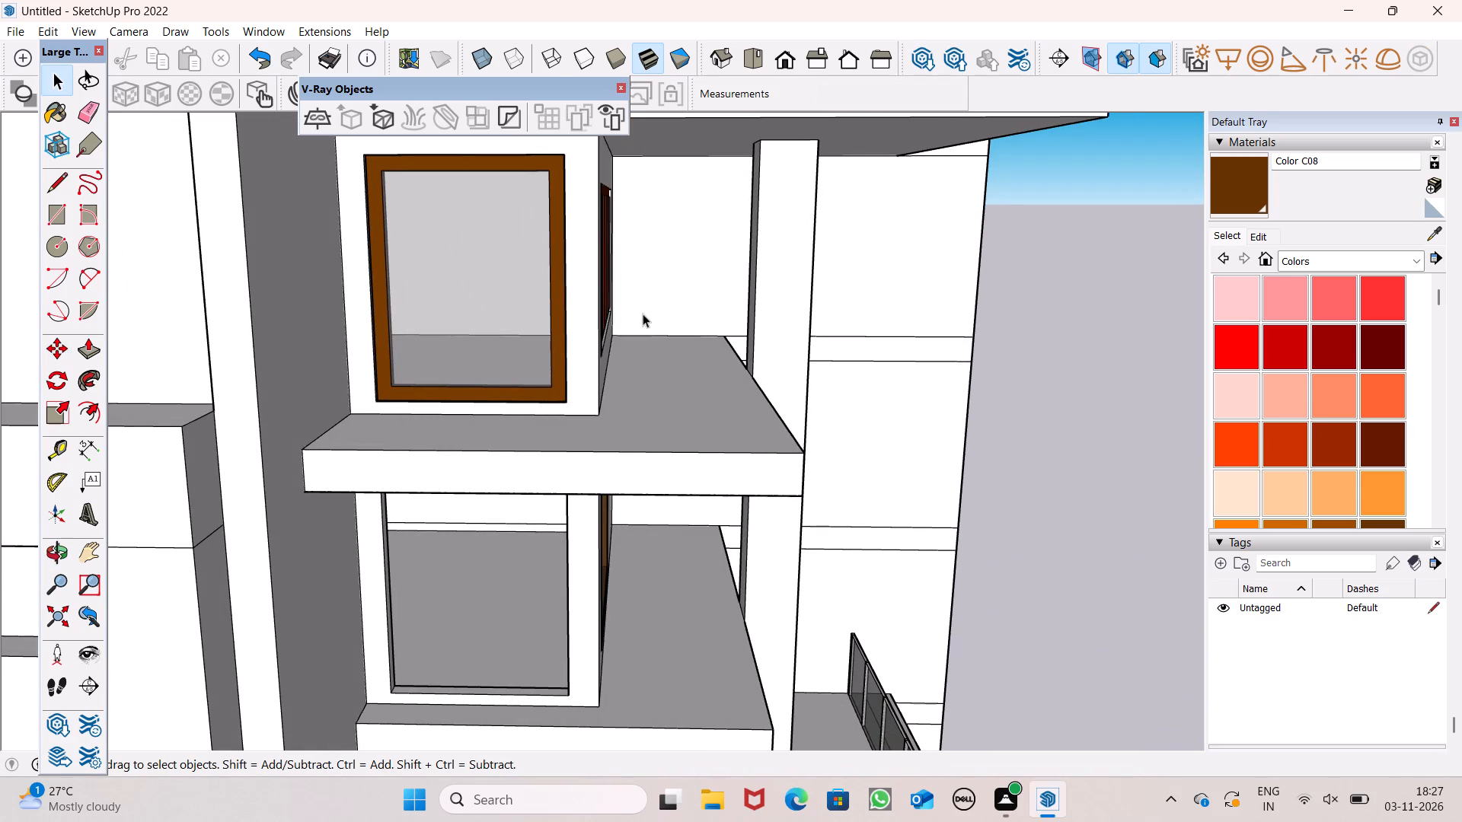
{"action": "scroll", "coordinate": [548, 203], "scroll_direction": "down", "scroll_amount": 6}
{"action": "scroll", "coordinate": [490, 172], "scroll_direction": "up", "scroll_amount": 9}
{"action": "middle_click_drag", "start_coordinate": [669, 292], "coordinate": [669, 297]}
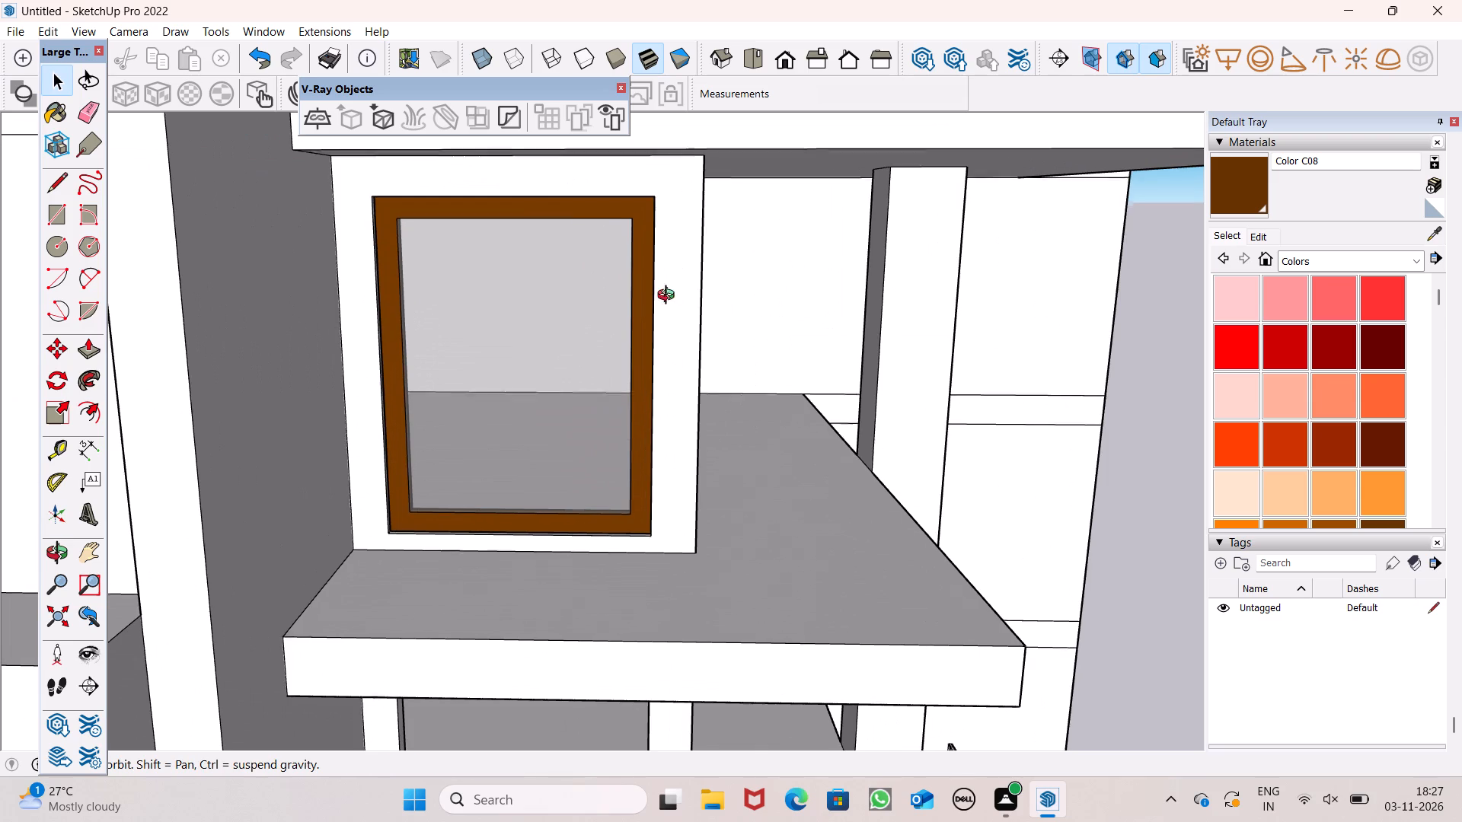
{"action": "middle_click_drag", "start_coordinate": [669, 297], "coordinate": [801, 325]}
{"action": "scroll", "coordinate": [766, 489], "scroll_direction": "up", "scroll_amount": 8}
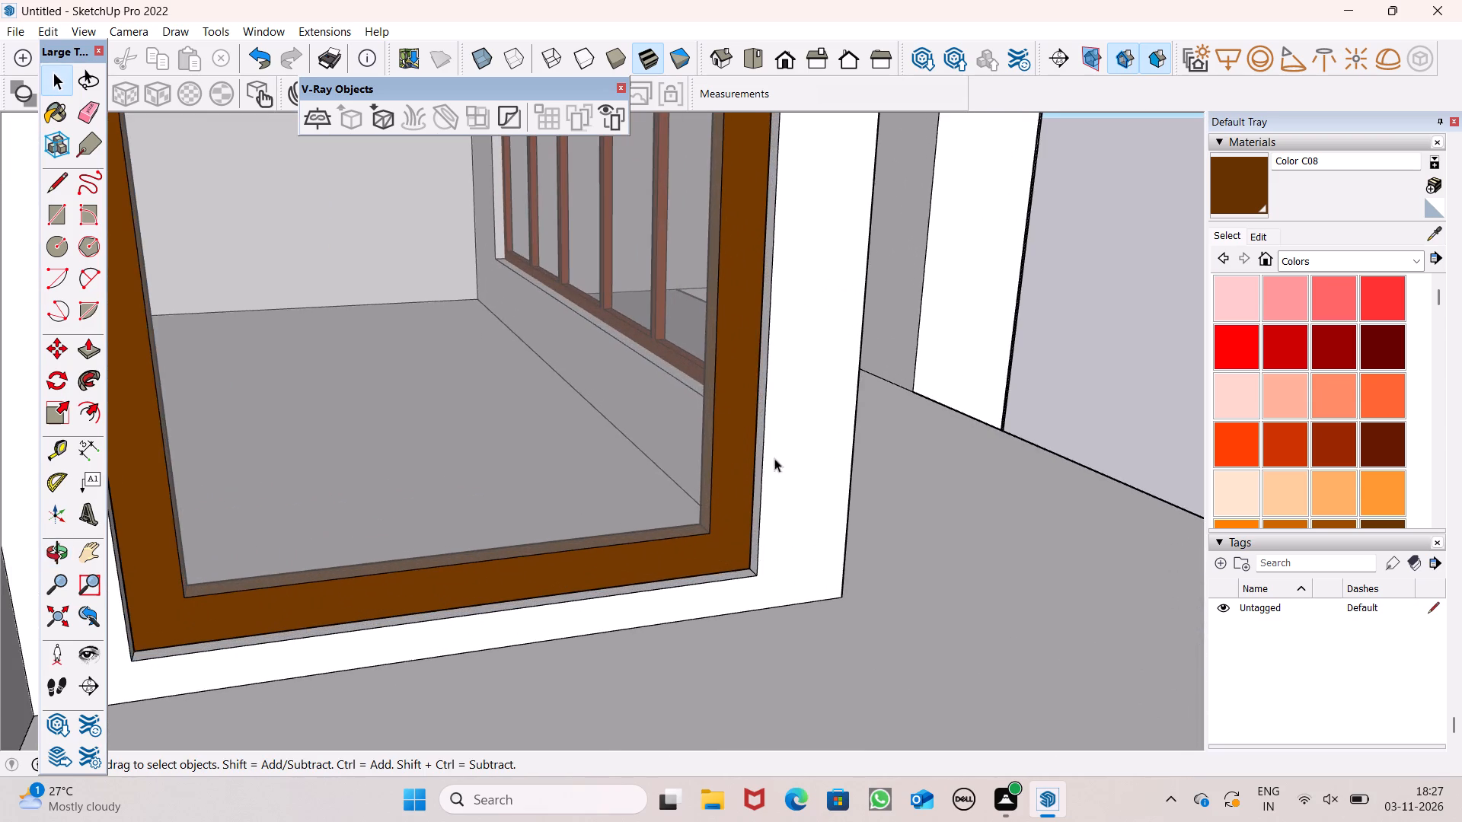
{"action": "scroll", "coordinate": [771, 398], "scroll_direction": "down", "scroll_amount": 16}
Copy the fitted recessed frame about 11' 5 1/4" down to the lower corner of the matching opening one floor below.
{"action": "middle_click_drag", "start_coordinate": [846, 416], "coordinate": [663, 383]}
{"action": "scroll", "coordinate": [668, 383], "scroll_direction": "up", "scroll_amount": 1}
{"action": "scroll", "coordinate": [800, 378], "scroll_direction": "down", "scroll_amount": 2}
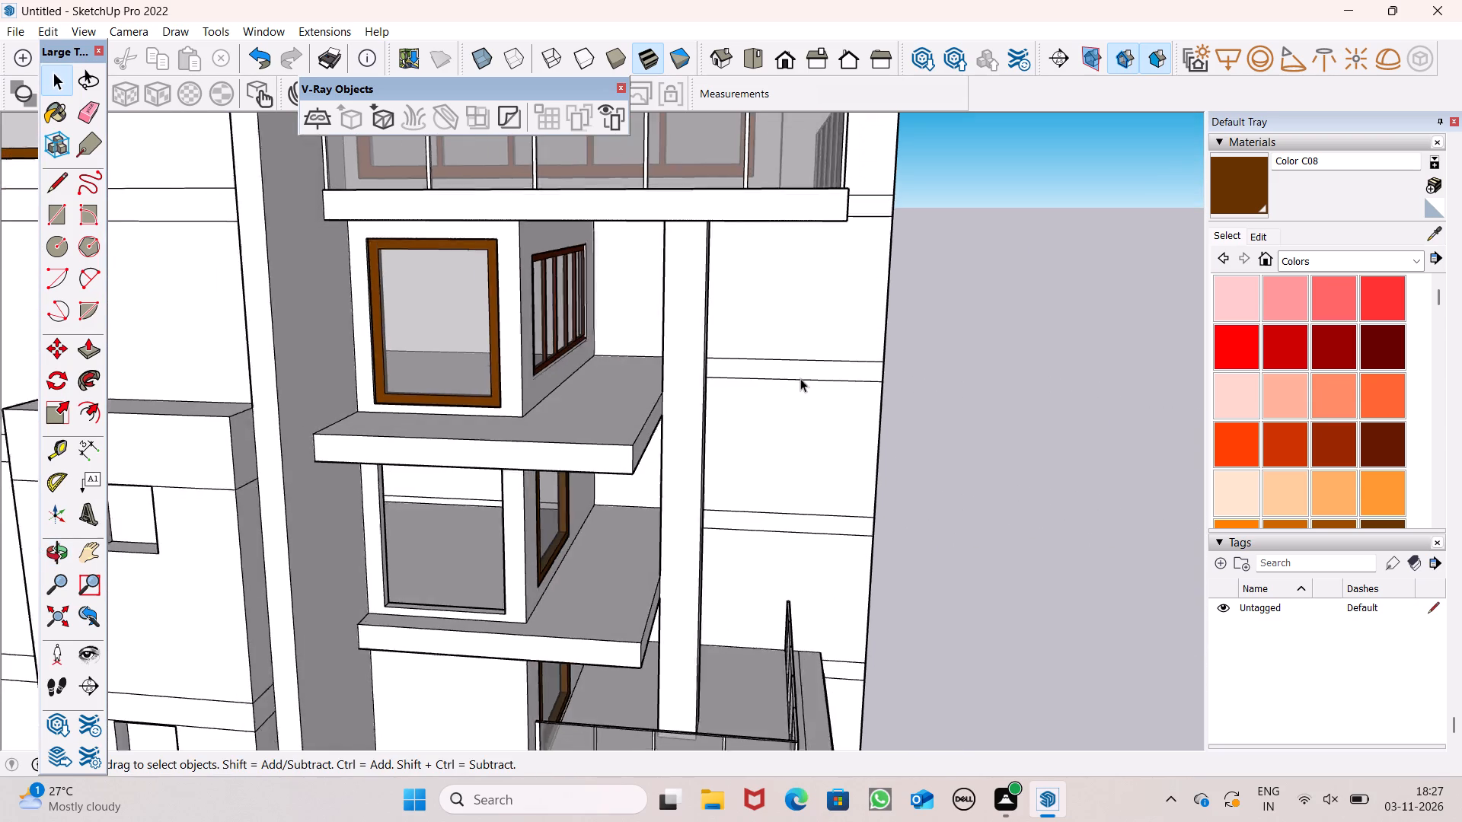
{"action": "scroll", "coordinate": [800, 378], "scroll_direction": "down", "scroll_amount": 4}
{"action": "scroll", "coordinate": [609, 378], "scroll_direction": "up", "scroll_amount": 7}
{"action": "left_click", "coordinate": [604, 378]}
{"action": "key", "text": "m"}
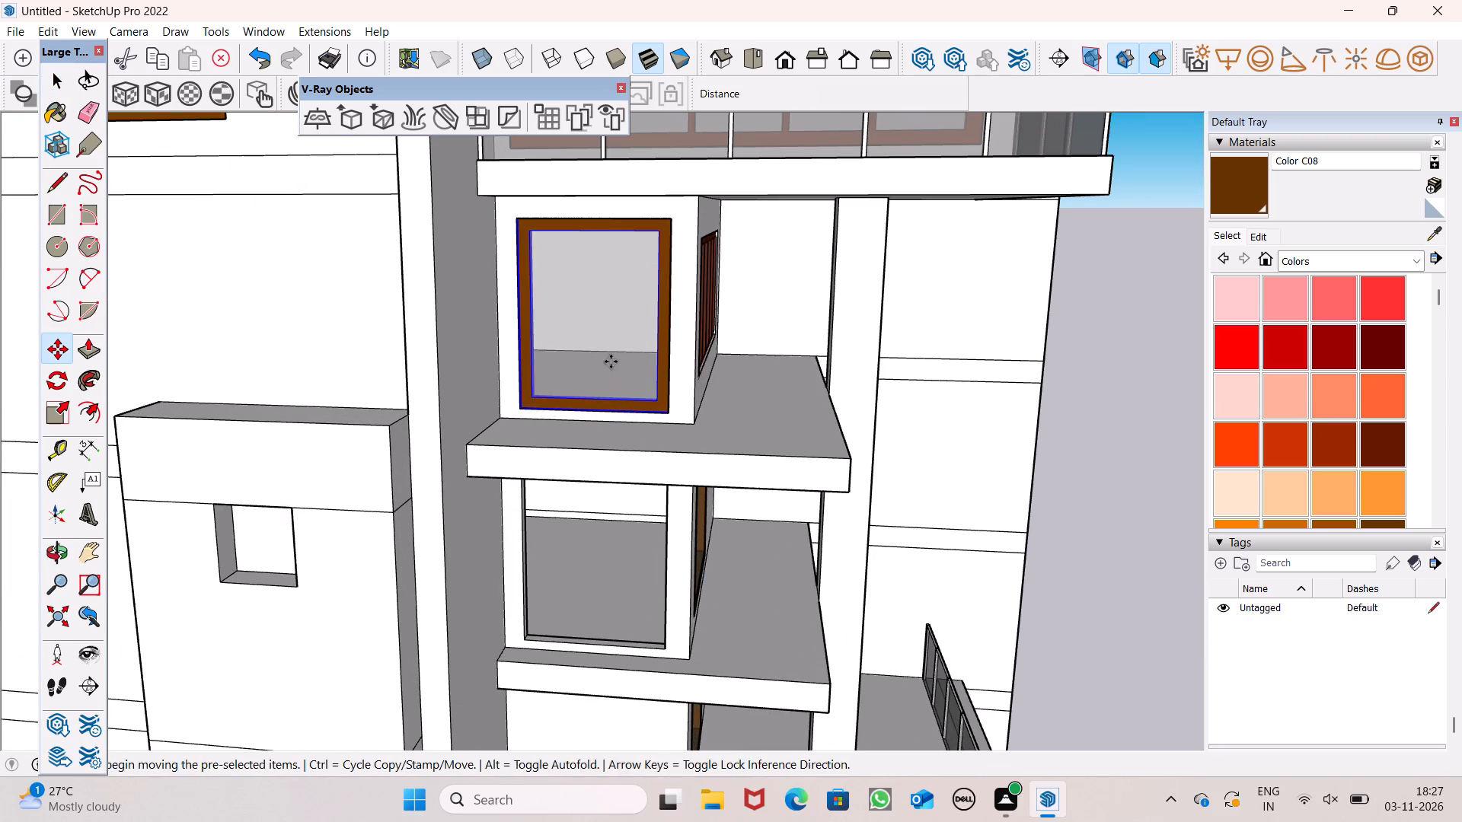
{"action": "key", "text": "Return"}
{"action": "left_click_drag", "start_coordinate": [671, 413], "coordinate": [669, 467]}
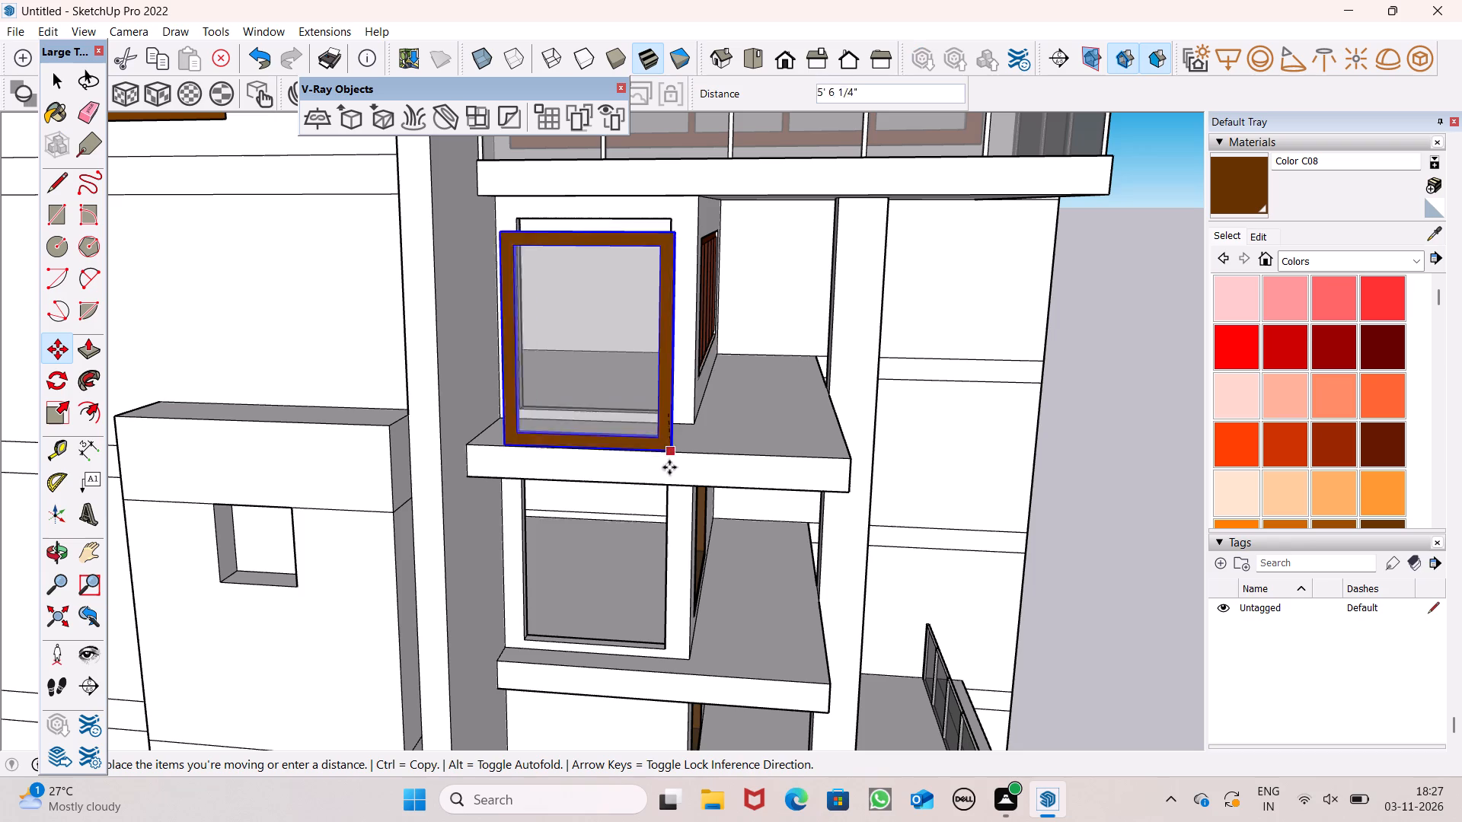
{"action": "left_click_drag", "start_coordinate": [669, 467], "coordinate": [659, 639]}
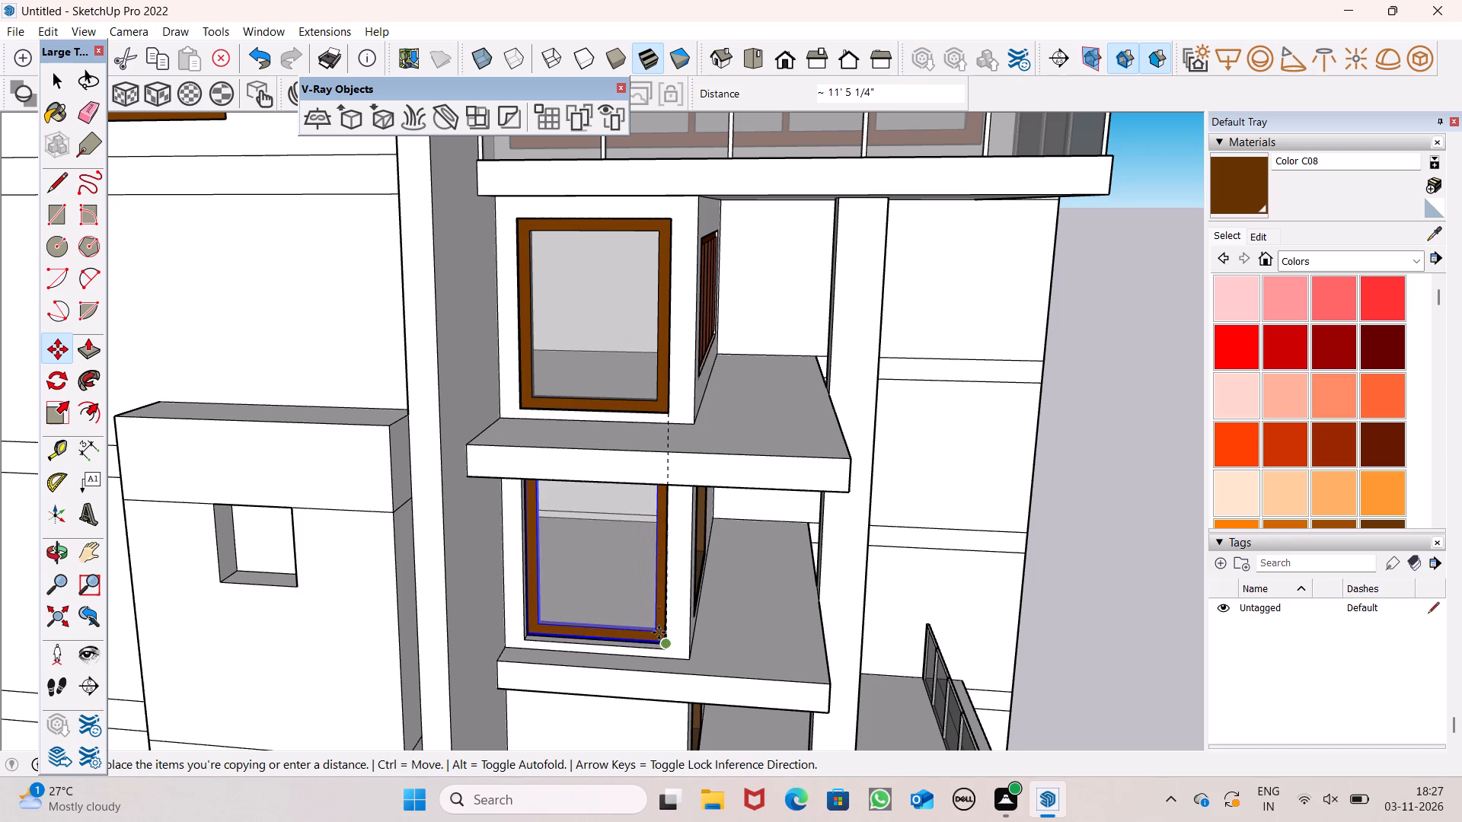
{"action": "scroll", "coordinate": [645, 564], "scroll_direction": "up", "scroll_amount": 1}
{"action": "scroll", "coordinate": [743, 454], "scroll_direction": "down", "scroll_amount": 5}
Move the copied frame about 9 5/8" out to the outer lower corner of its opening, and clear the selection.
{"action": "scroll", "coordinate": [727, 603], "scroll_direction": "up", "scroll_amount": 6}
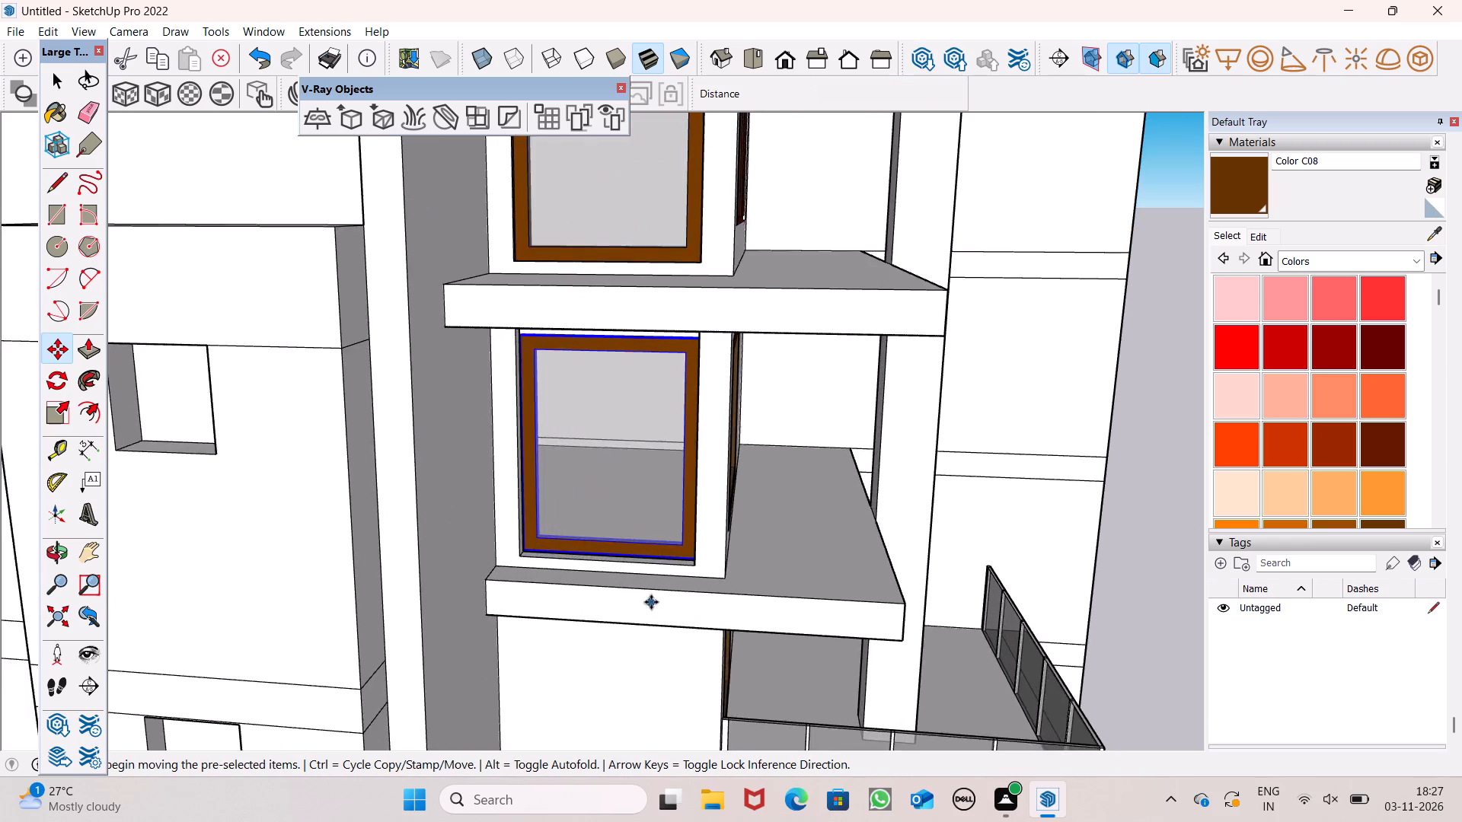
{"action": "scroll", "coordinate": [652, 601], "scroll_direction": "up", "scroll_amount": 7}
{"action": "left_click_drag", "start_coordinate": [743, 517], "coordinate": [738, 528]}
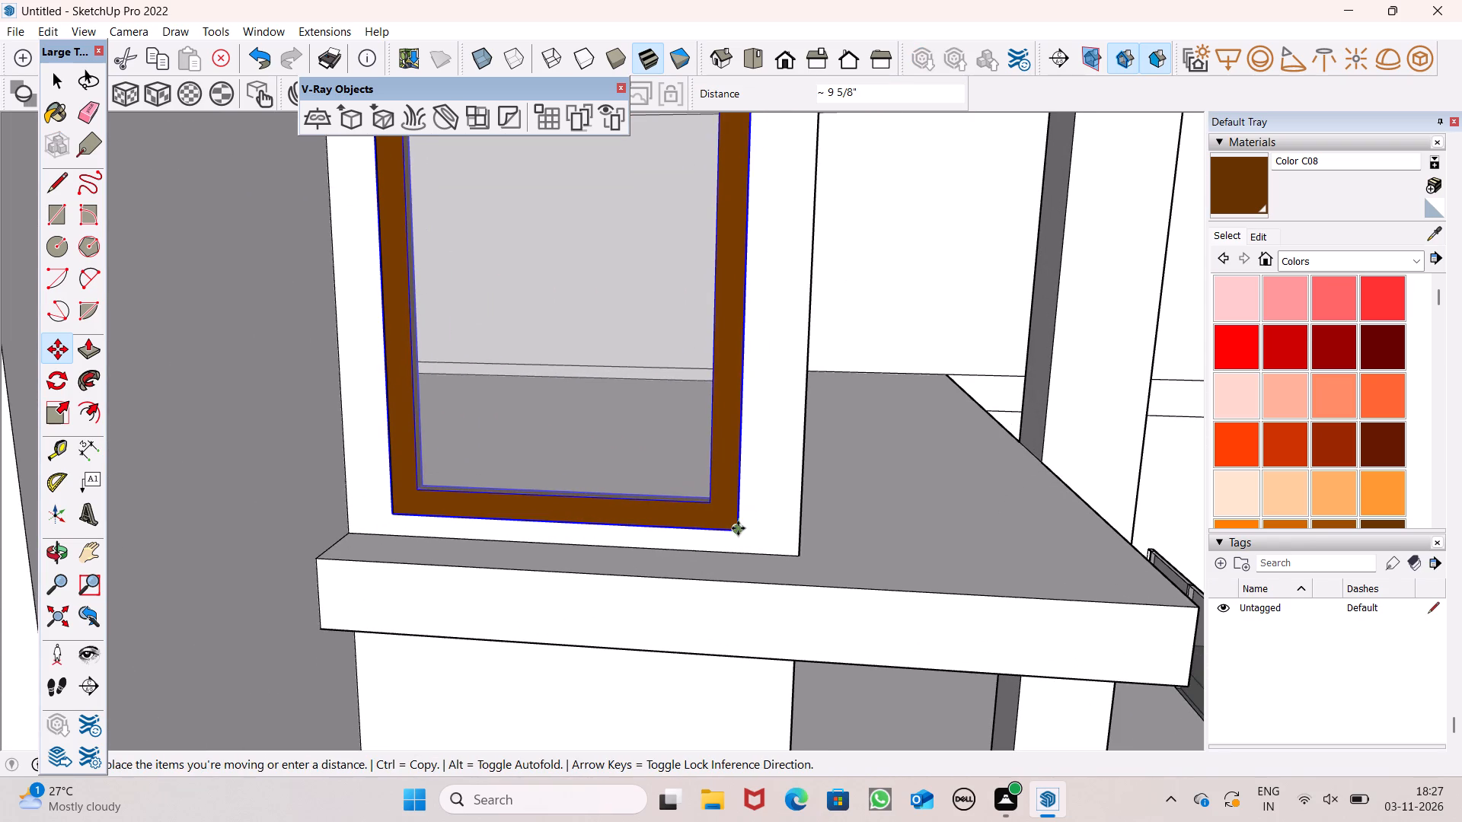
{"action": "left_click_drag", "start_coordinate": [738, 528], "coordinate": [738, 530]}
{"action": "key", "text": "space"}
{"action": "scroll", "coordinate": [671, 402], "scroll_direction": "down", "scroll_amount": 7}
{"action": "scroll", "coordinate": [446, 390], "scroll_direction": "down", "scroll_amount": 12}
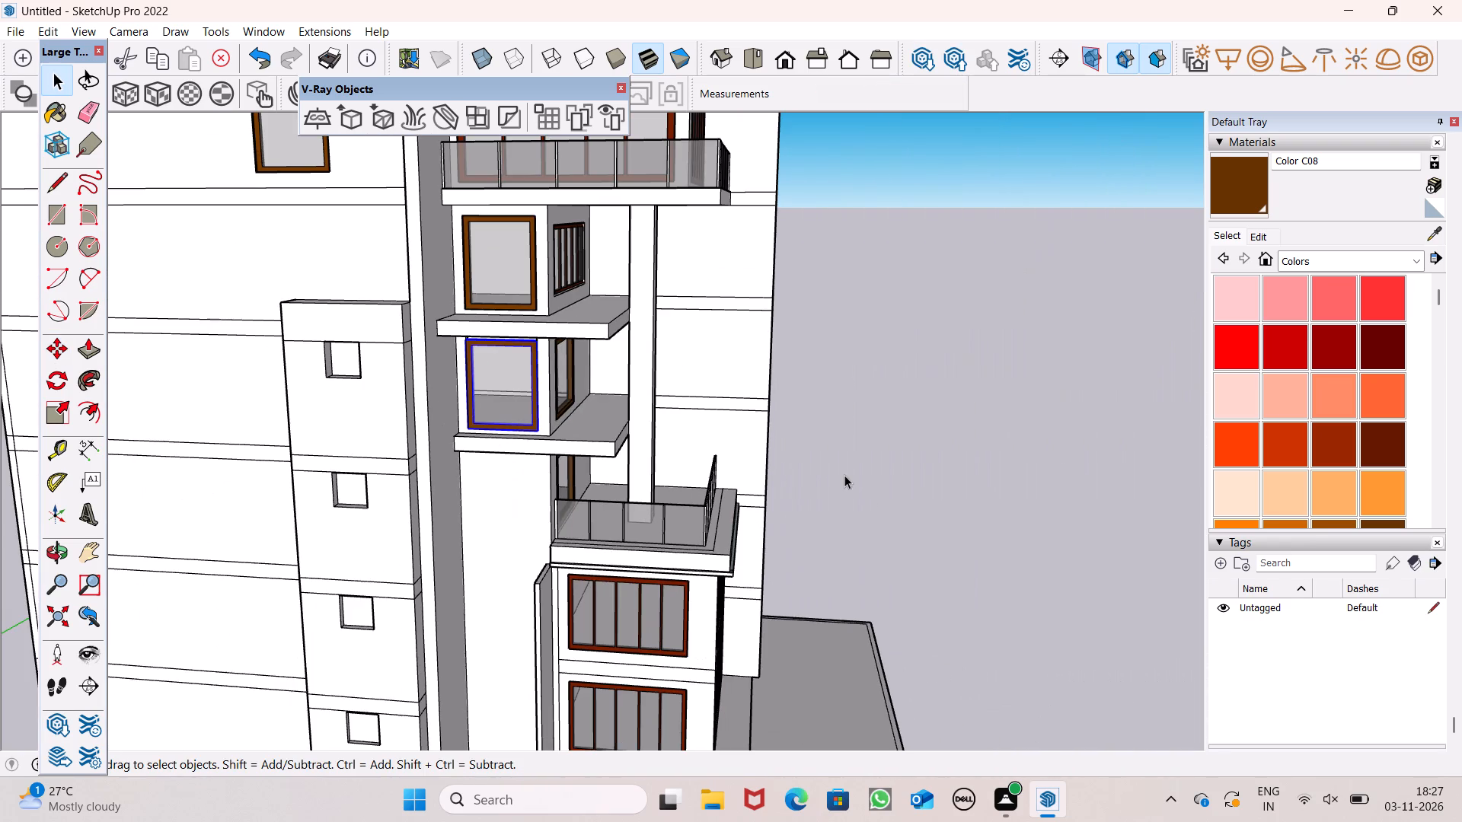
{"action": "left_click", "coordinate": [1033, 524]}
Examine the fitted window frames across the building's side and balcony facades.
{"action": "scroll", "coordinate": [661, 251], "scroll_direction": "down", "scroll_amount": 5}
{"action": "middle_click_drag", "start_coordinate": [621, 372], "coordinate": [533, 529]}
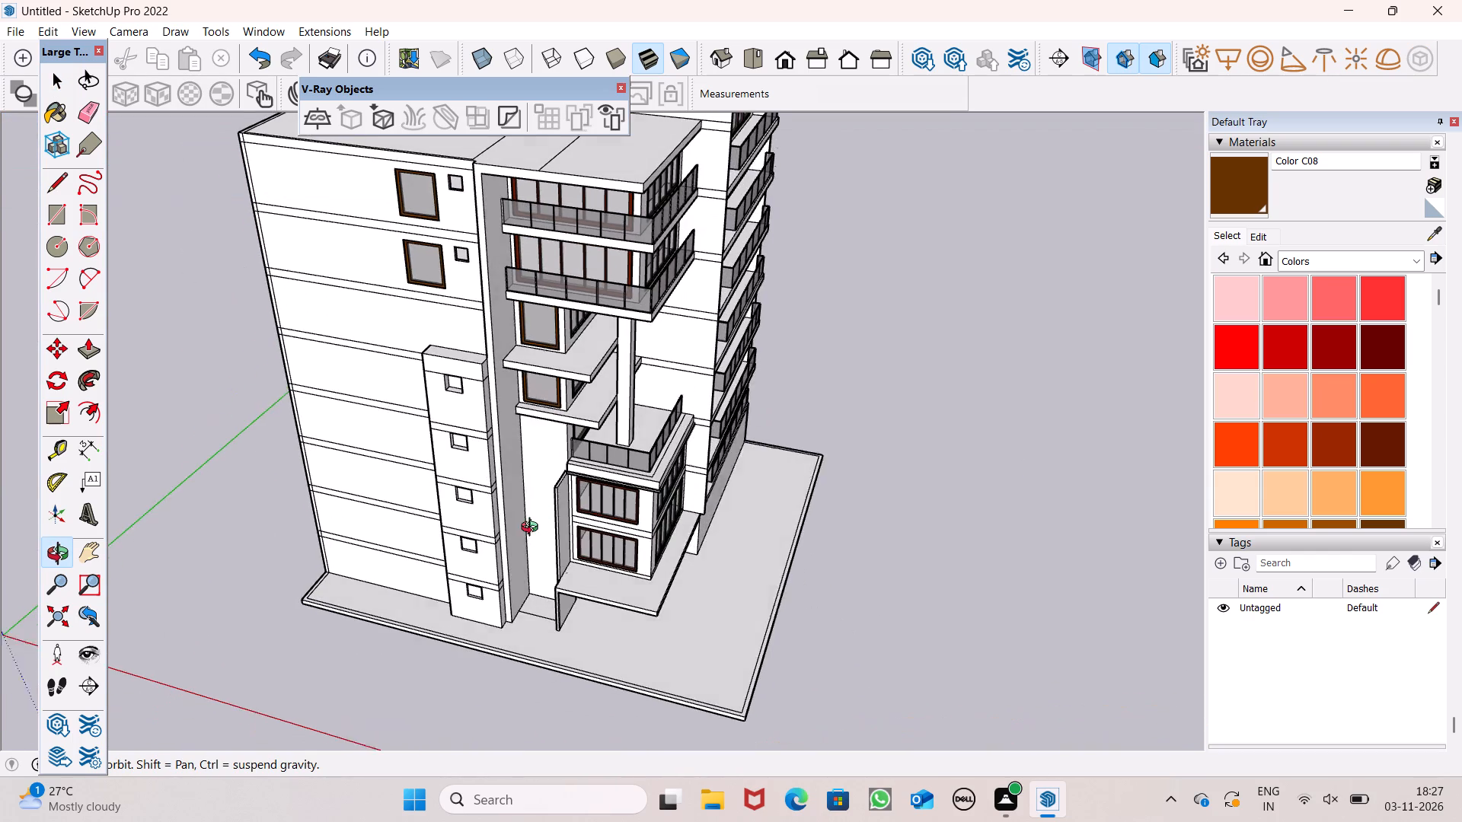
{"action": "middle_click_drag", "start_coordinate": [533, 529], "coordinate": [528, 528]}
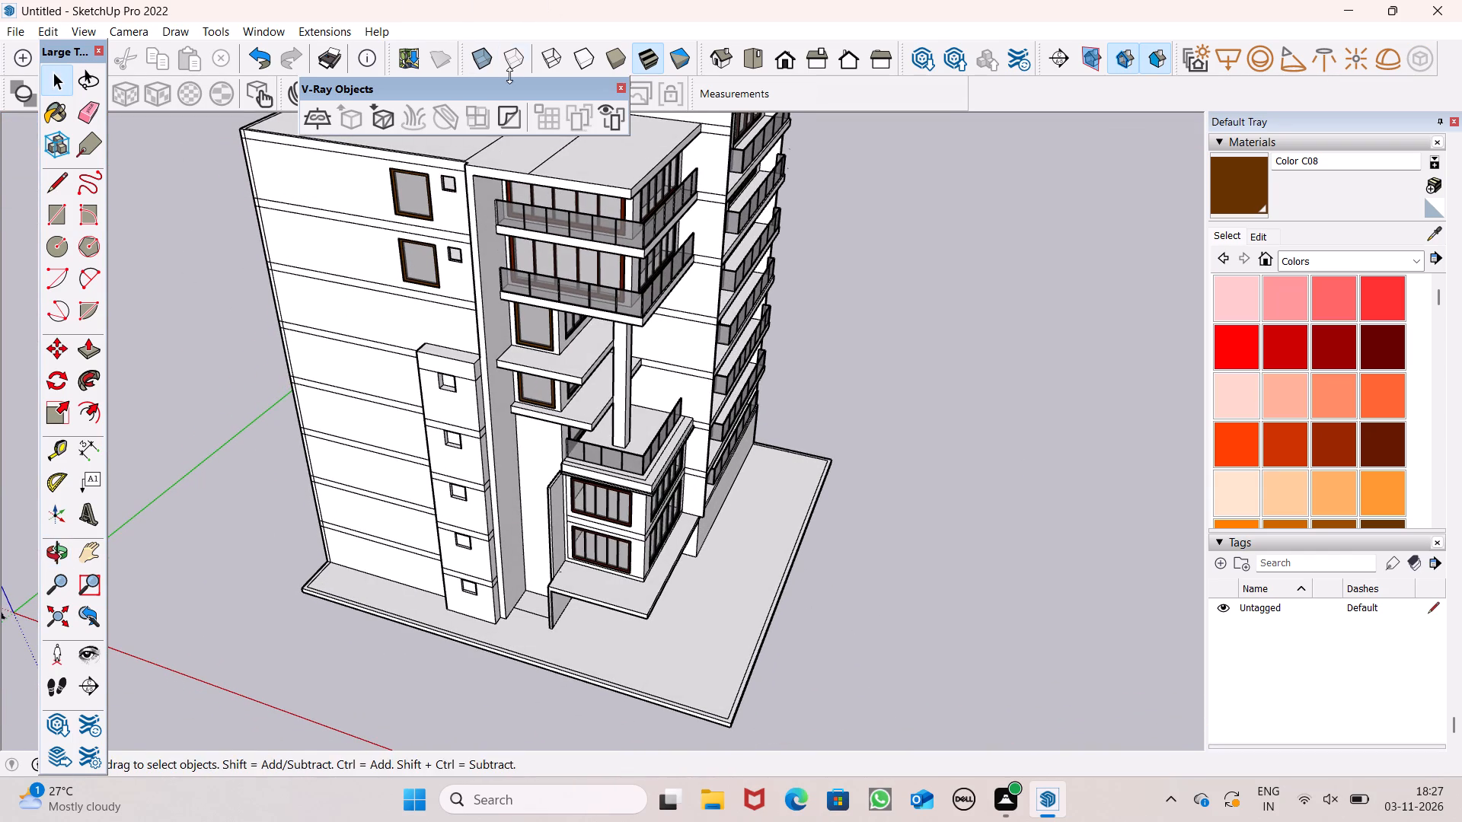
{"action": "middle_click_drag", "start_coordinate": [509, 75], "coordinate": [496, 0]}
{"action": "scroll", "coordinate": [375, 373], "scroll_direction": "up", "scroll_amount": 1}
{"action": "middle_click_drag", "start_coordinate": [594, 321], "coordinate": [226, 183]}
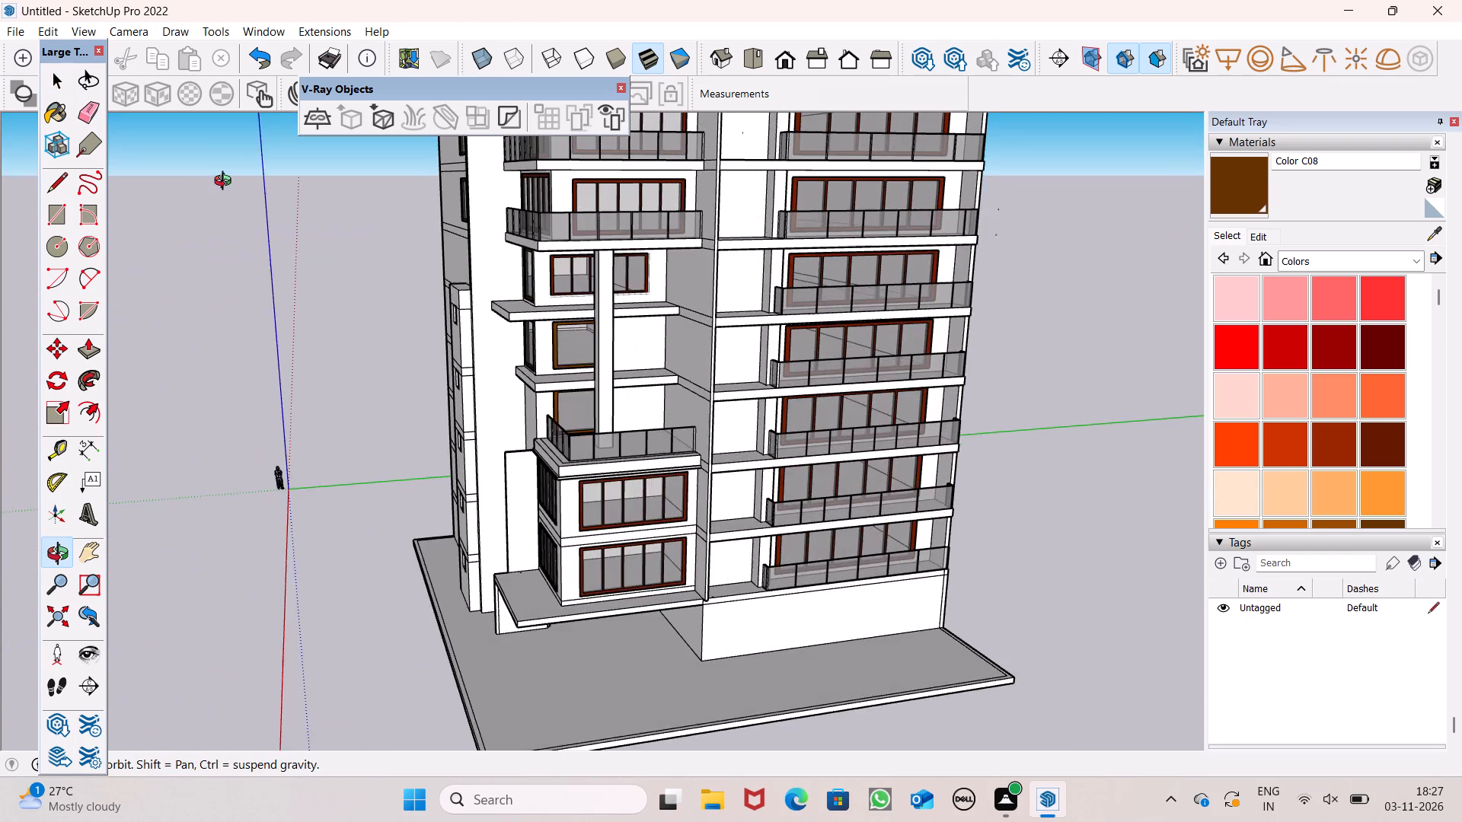
{"action": "middle_click_drag", "start_coordinate": [226, 183], "coordinate": [365, 156]}
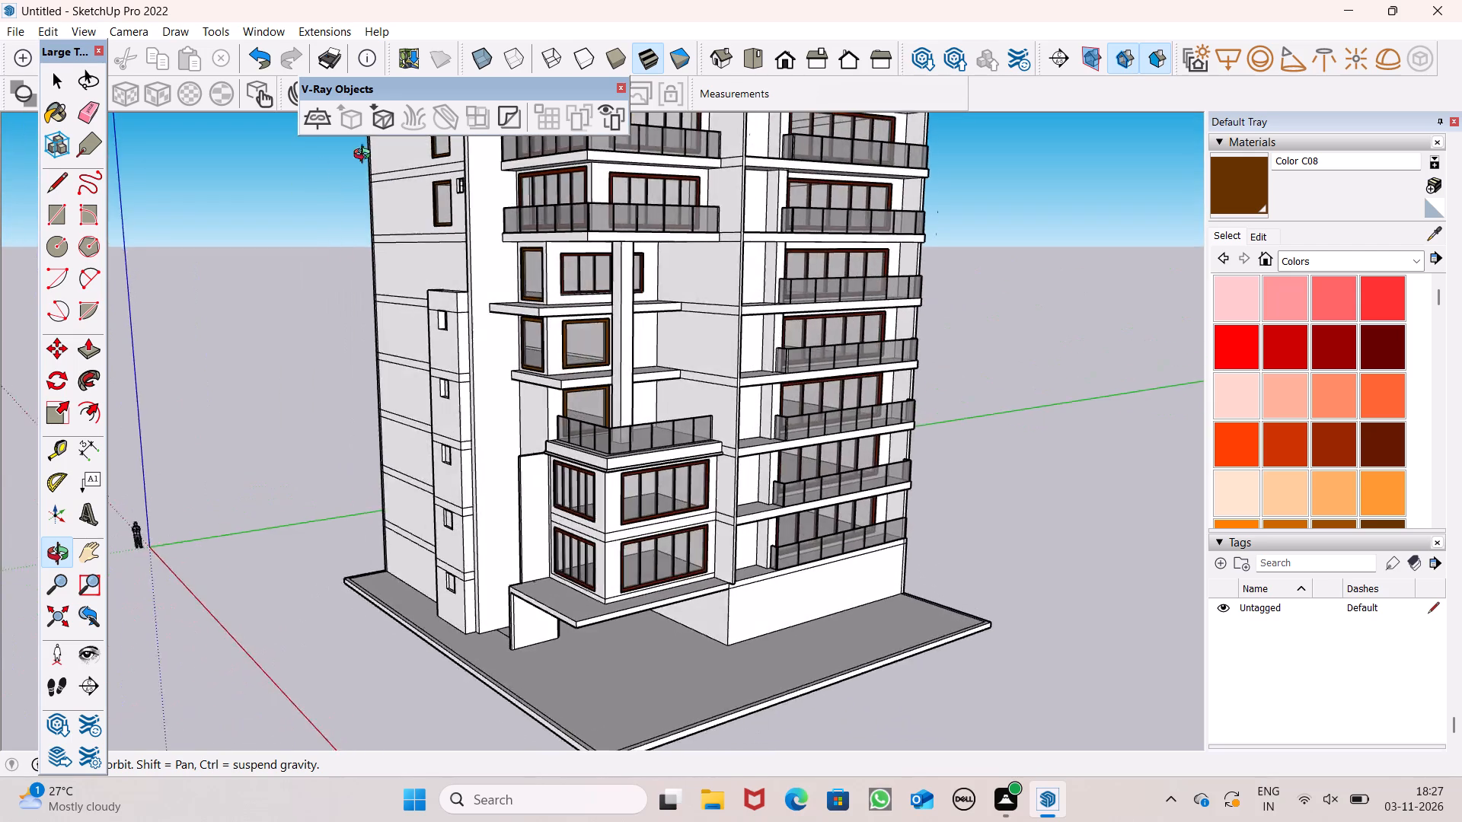
{"action": "middle_click_drag", "start_coordinate": [365, 156], "coordinate": [314, 177]}
Delete the stray window frame floating in empty space beside the building.
{"action": "scroll", "coordinate": [768, 211], "scroll_direction": "down", "scroll_amount": 5}
{"action": "middle_click_drag", "start_coordinate": [765, 248], "coordinate": [441, 232]}
{"action": "scroll", "coordinate": [686, 247], "scroll_direction": "down", "scroll_amount": 4}
{"action": "middle_click_drag", "start_coordinate": [657, 297], "coordinate": [663, 298]}
{"action": "scroll", "coordinate": [657, 297], "scroll_direction": "up", "scroll_amount": 1}
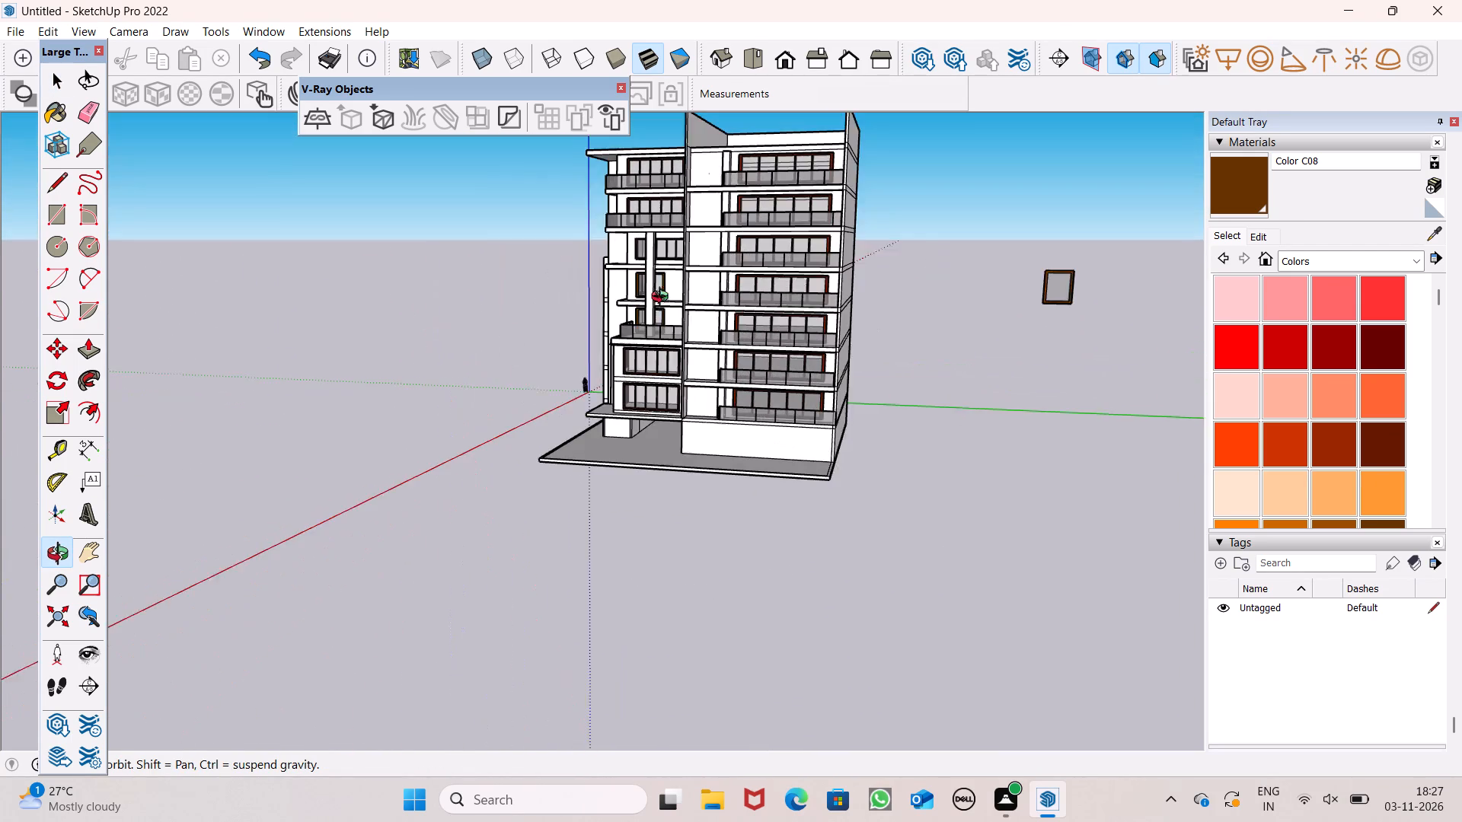
{"action": "middle_click_drag", "start_coordinate": [663, 298], "coordinate": [648, 295]}
{"action": "scroll", "coordinate": [1144, 260], "scroll_direction": "up", "scroll_amount": 6}
{"action": "left_click", "coordinate": [1049, 298]}
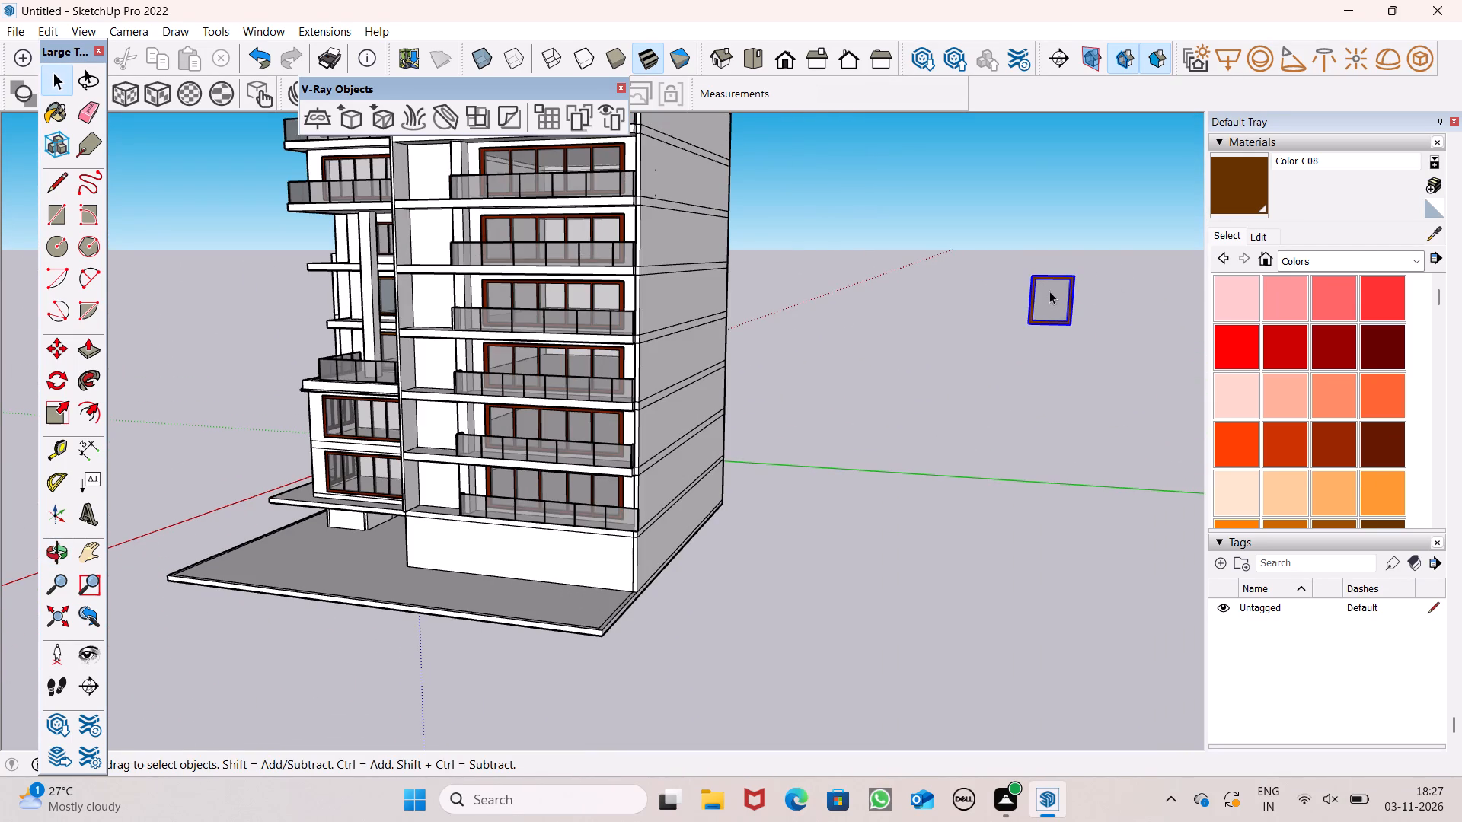
{"action": "key", "text": "Delete"}
Examine the building's facades for openings that still need window frames.
{"action": "scroll", "coordinate": [1039, 292], "scroll_direction": "down", "scroll_amount": 6}
{"action": "middle_click_drag", "start_coordinate": [612, 355], "coordinate": [725, 389]}
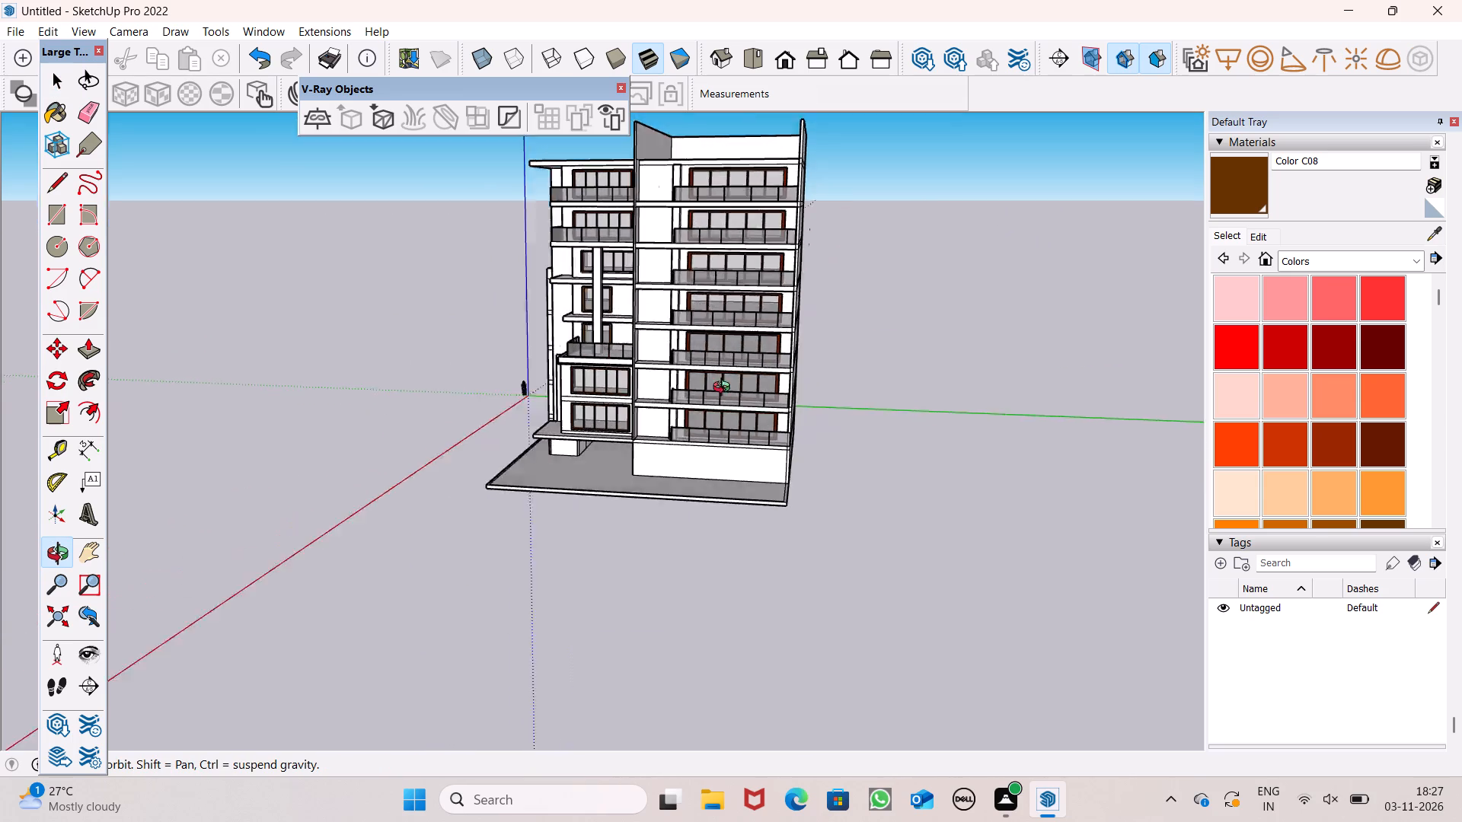
{"action": "middle_click_drag", "start_coordinate": [725, 389], "coordinate": [1199, 333]}
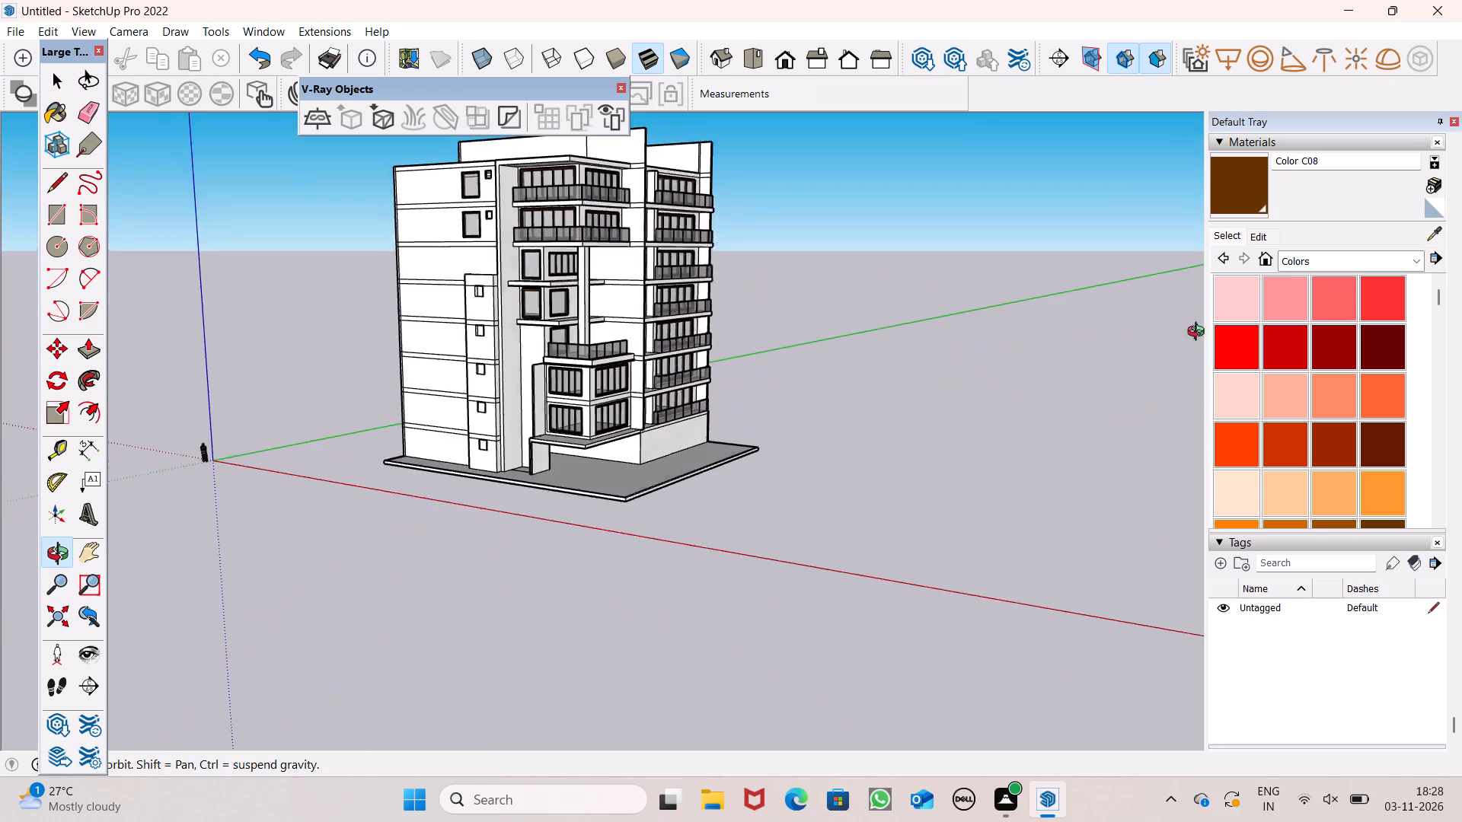
{"action": "middle_click_drag", "start_coordinate": [1199, 333], "coordinate": [1051, 450]}
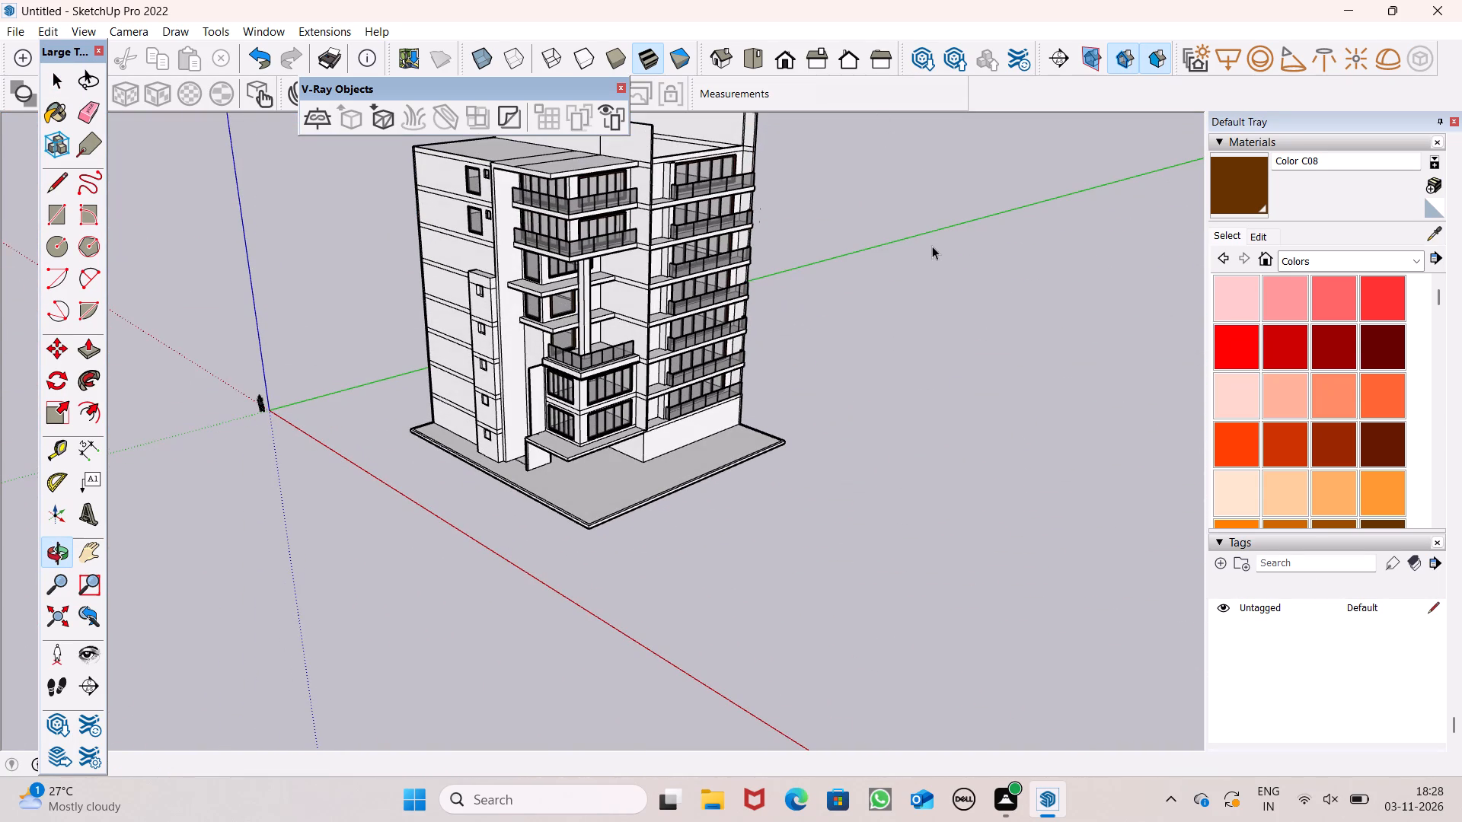
{"action": "scroll", "coordinate": [480, 274], "scroll_direction": "down", "scroll_amount": 1}
{"action": "middle_click_drag", "start_coordinate": [460, 326], "coordinate": [685, 298]}
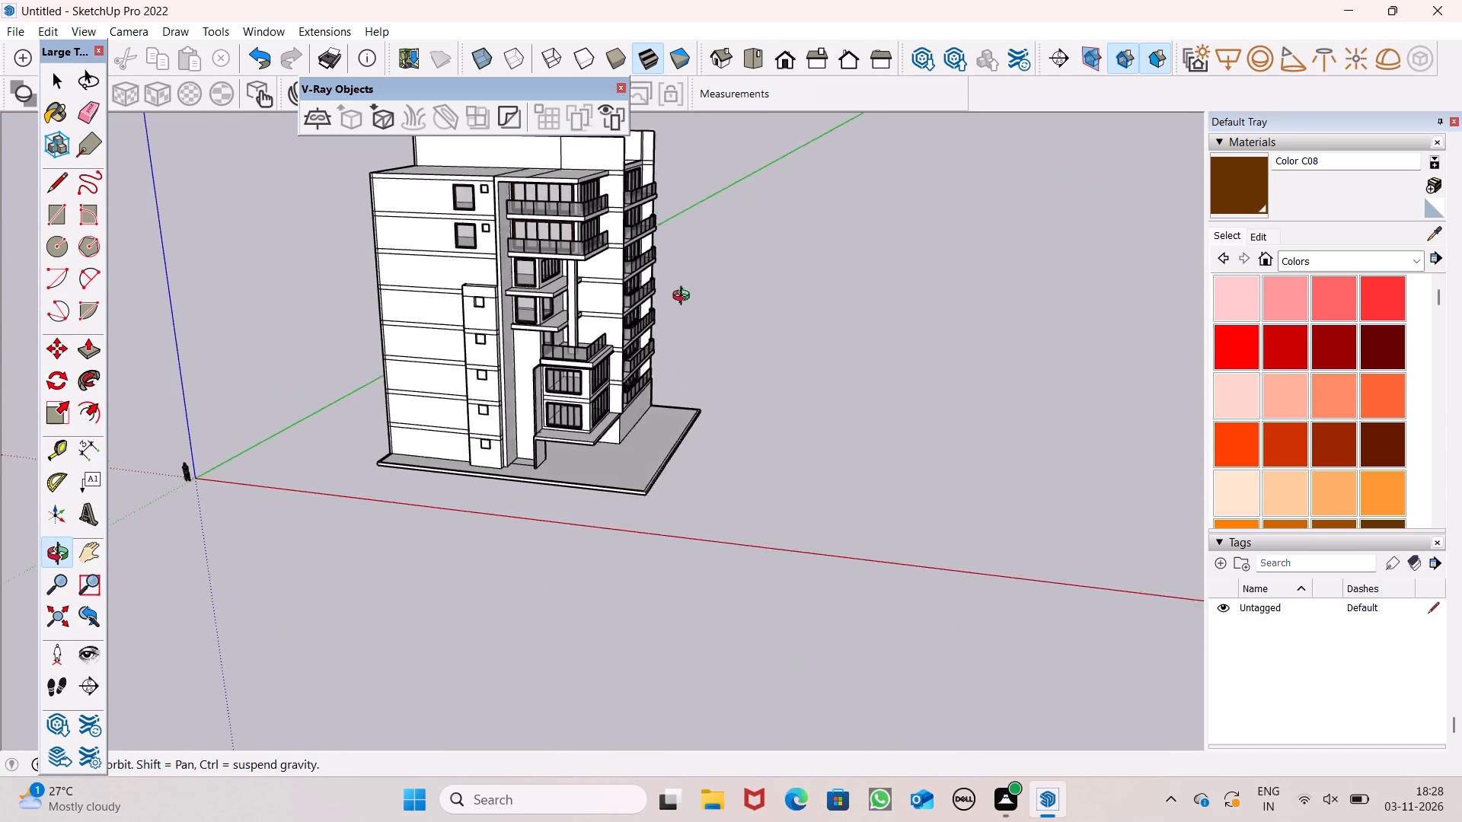
{"action": "middle_click_drag", "start_coordinate": [685, 298], "coordinate": [318, 244]}
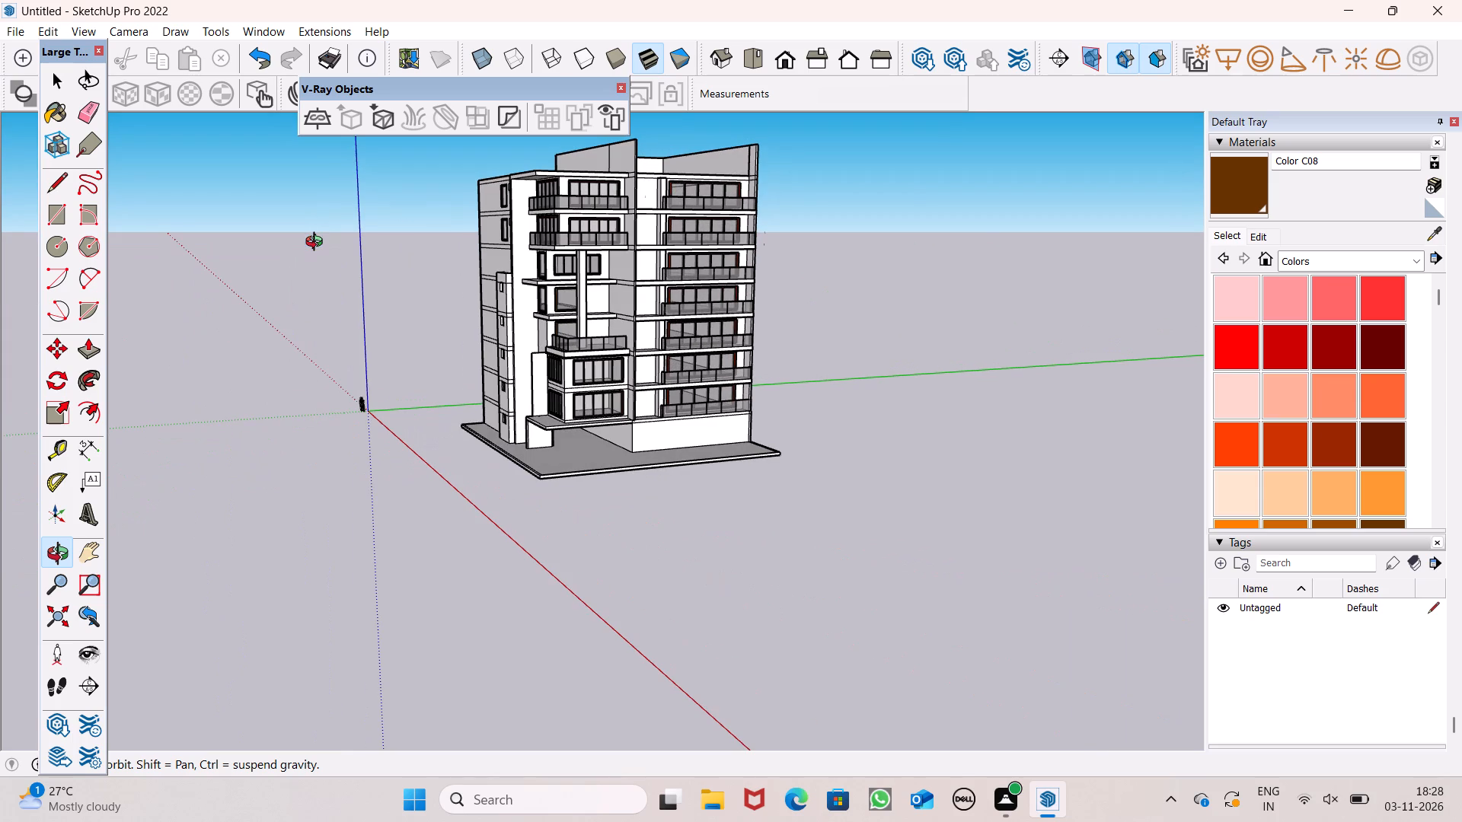
{"action": "middle_click_drag", "start_coordinate": [318, 244], "coordinate": [738, 365]}
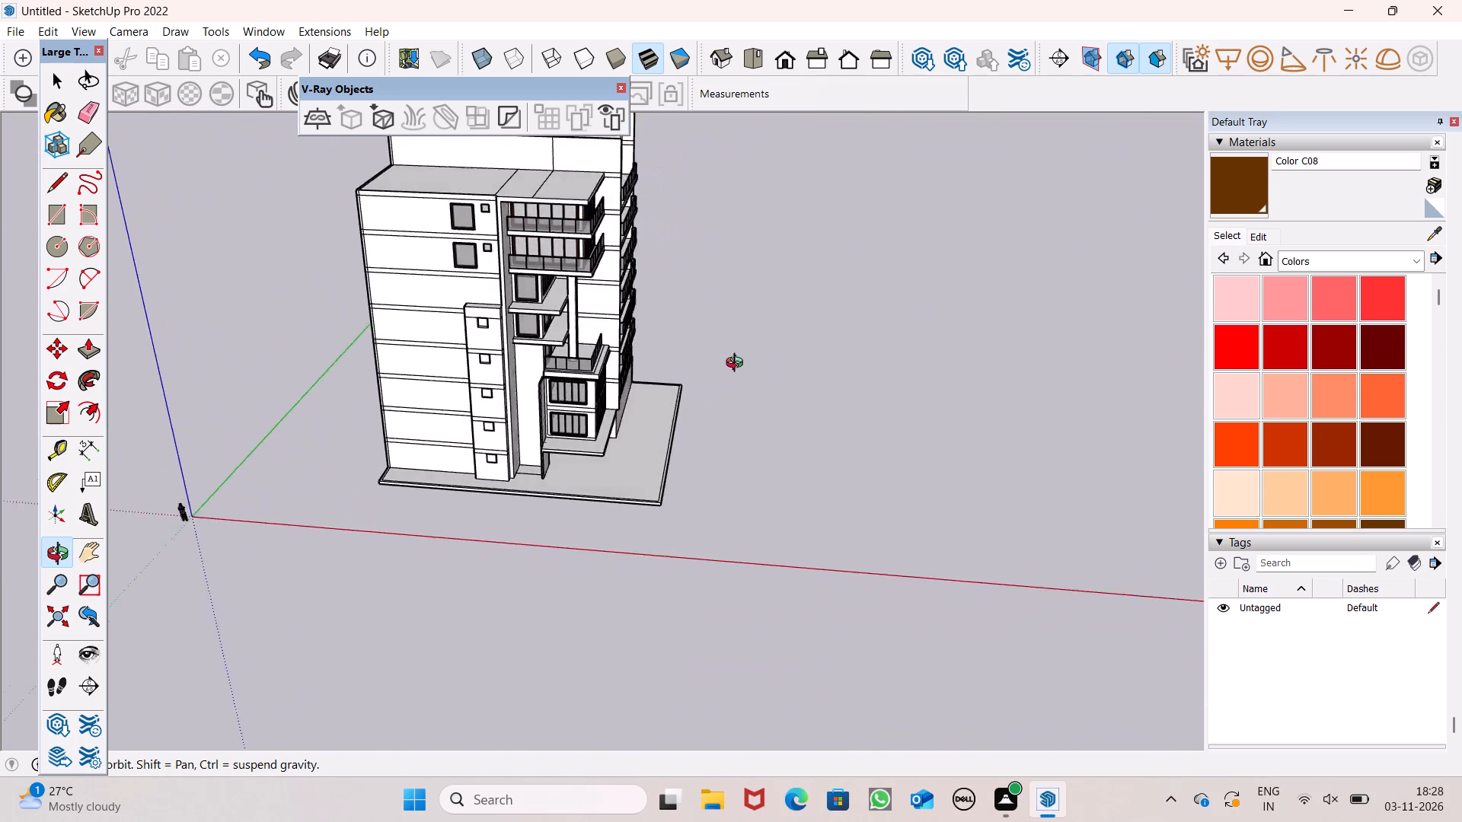
{"action": "middle_click_drag", "start_coordinate": [738, 365], "coordinate": [867, 378]}
{"action": "scroll", "coordinate": [517, 281], "scroll_direction": "up", "scroll_amount": 3}
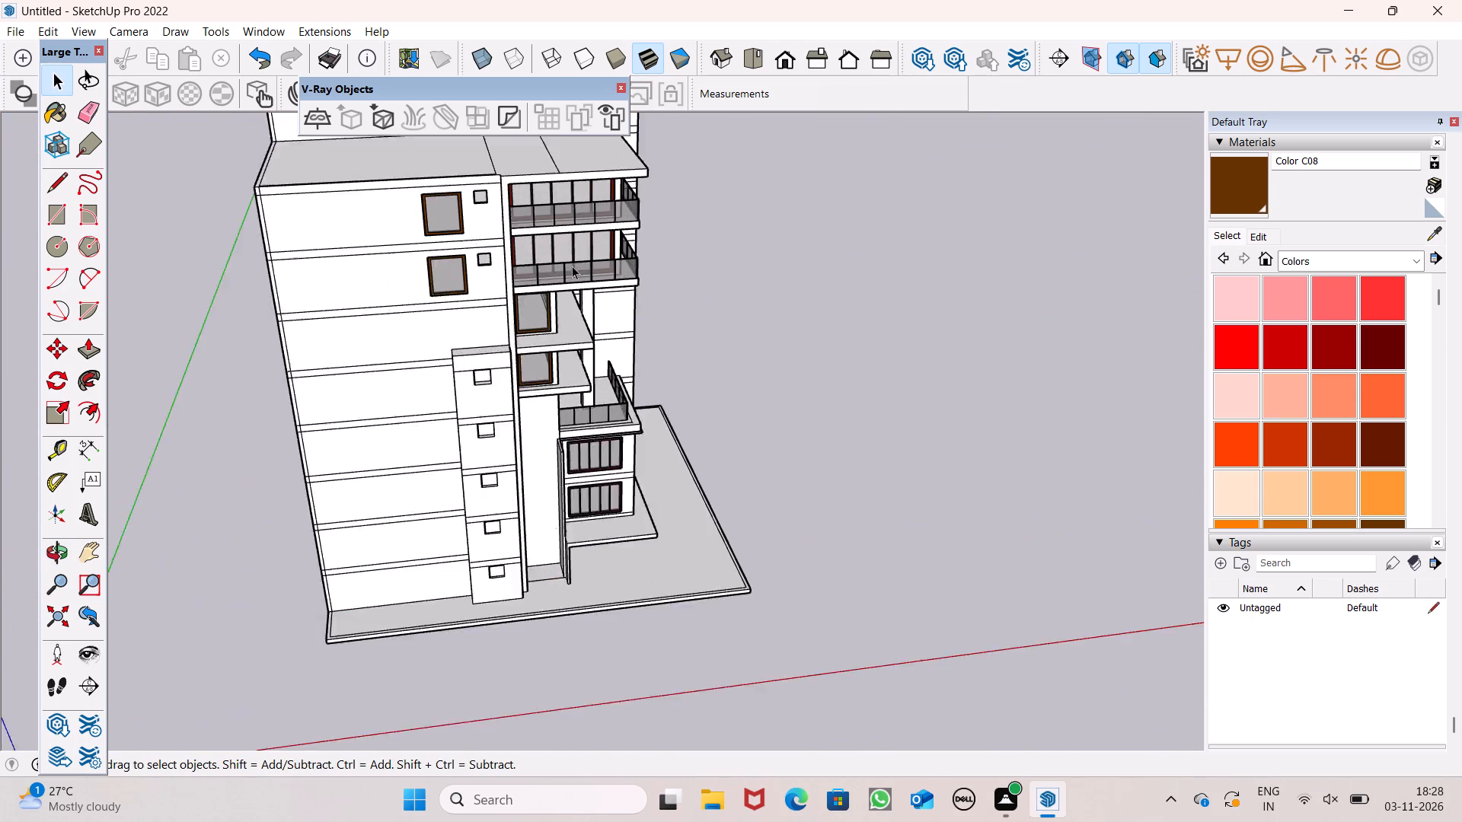
{"action": "scroll", "coordinate": [572, 266], "scroll_direction": "up", "scroll_amount": 11}
{"action": "scroll", "coordinate": [401, 290], "scroll_direction": "down", "scroll_amount": 5}
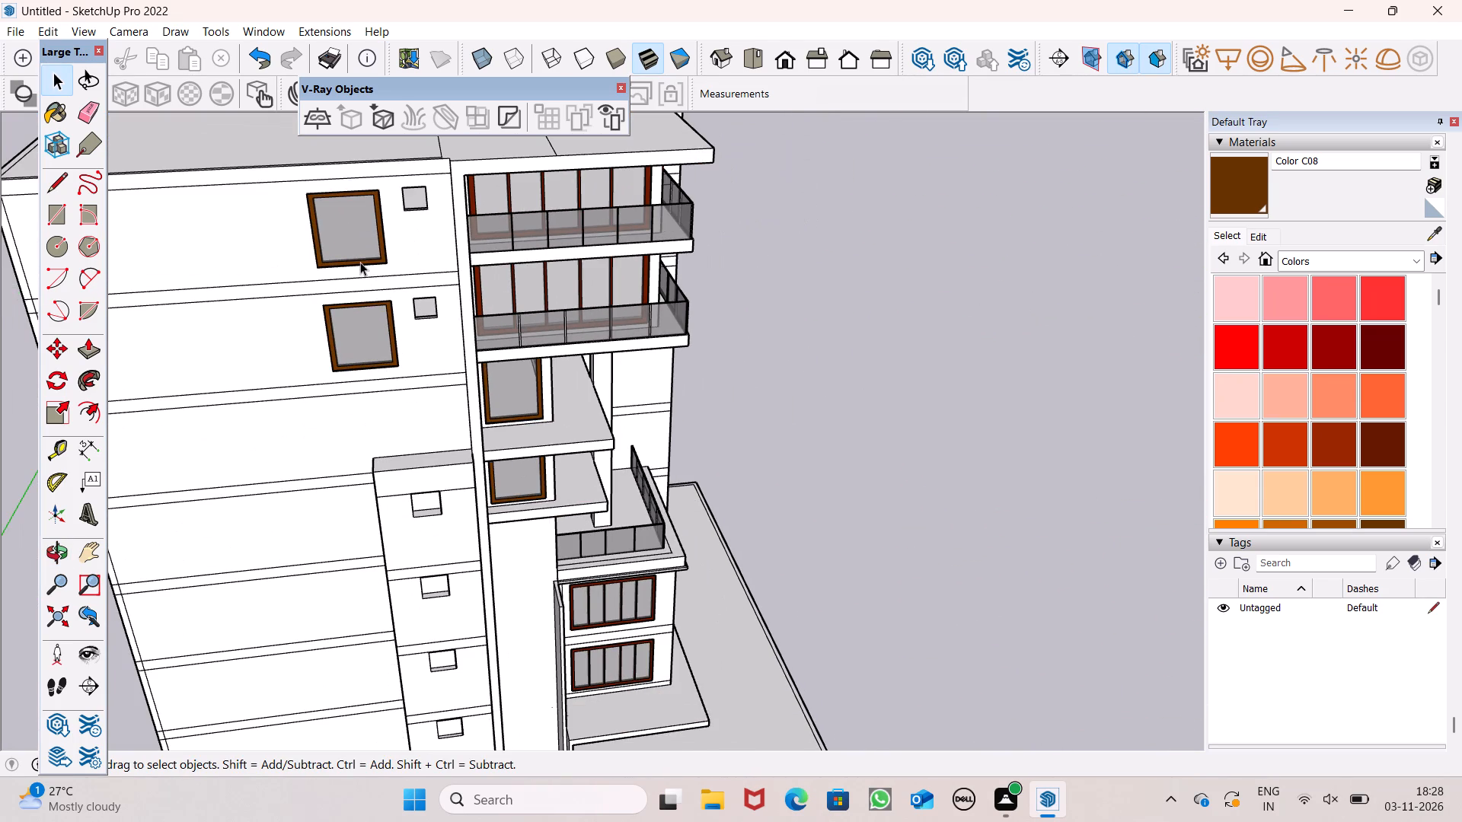
Copy the top-floor side window frame about 6' 11" to the lower corner of the small square opening beside it.
{"action": "scroll", "coordinate": [410, 313], "scroll_direction": "down", "scroll_amount": 2}
{"action": "middle_click_drag", "start_coordinate": [516, 362], "coordinate": [444, 309]}
{"action": "scroll", "coordinate": [448, 323], "scroll_direction": "down", "scroll_amount": 5}
{"action": "scroll", "coordinate": [261, 166], "scroll_direction": "up", "scroll_amount": 6}
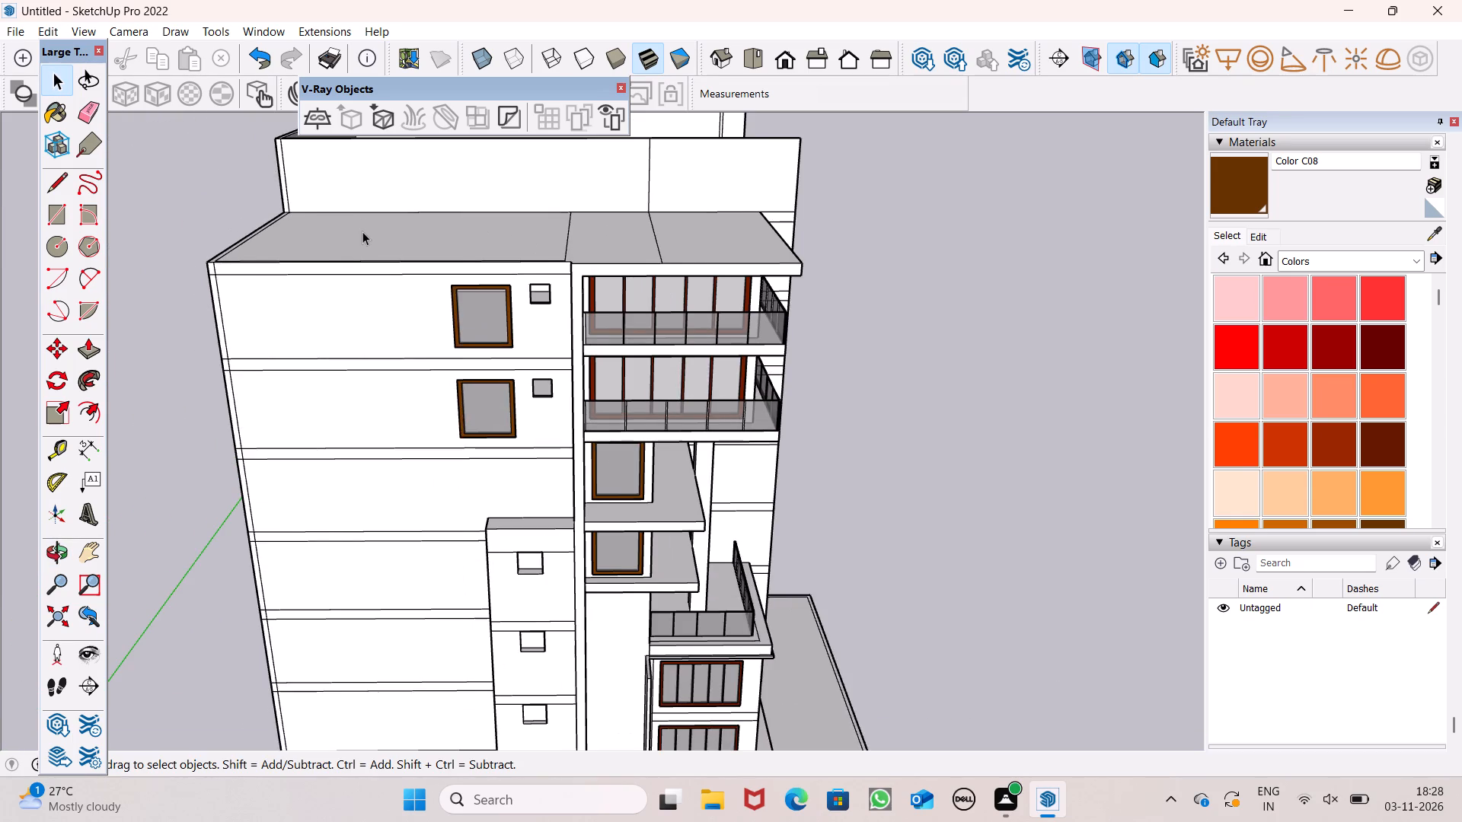
{"action": "scroll", "coordinate": [362, 231], "scroll_direction": "down", "scroll_amount": 1}
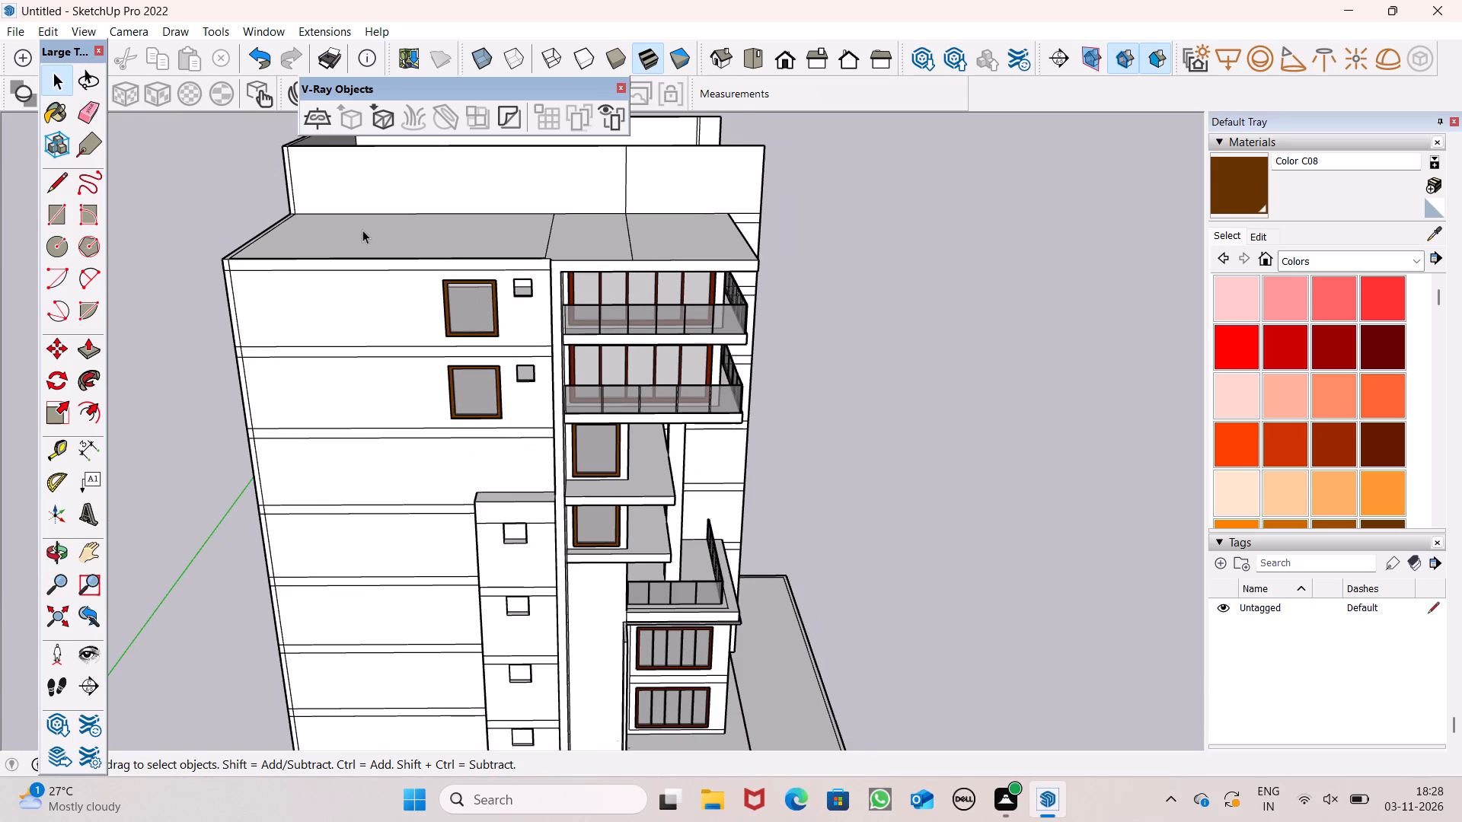
{"action": "scroll", "coordinate": [409, 232], "scroll_direction": "up", "scroll_amount": 6}
{"action": "left_click", "coordinate": [521, 405]}
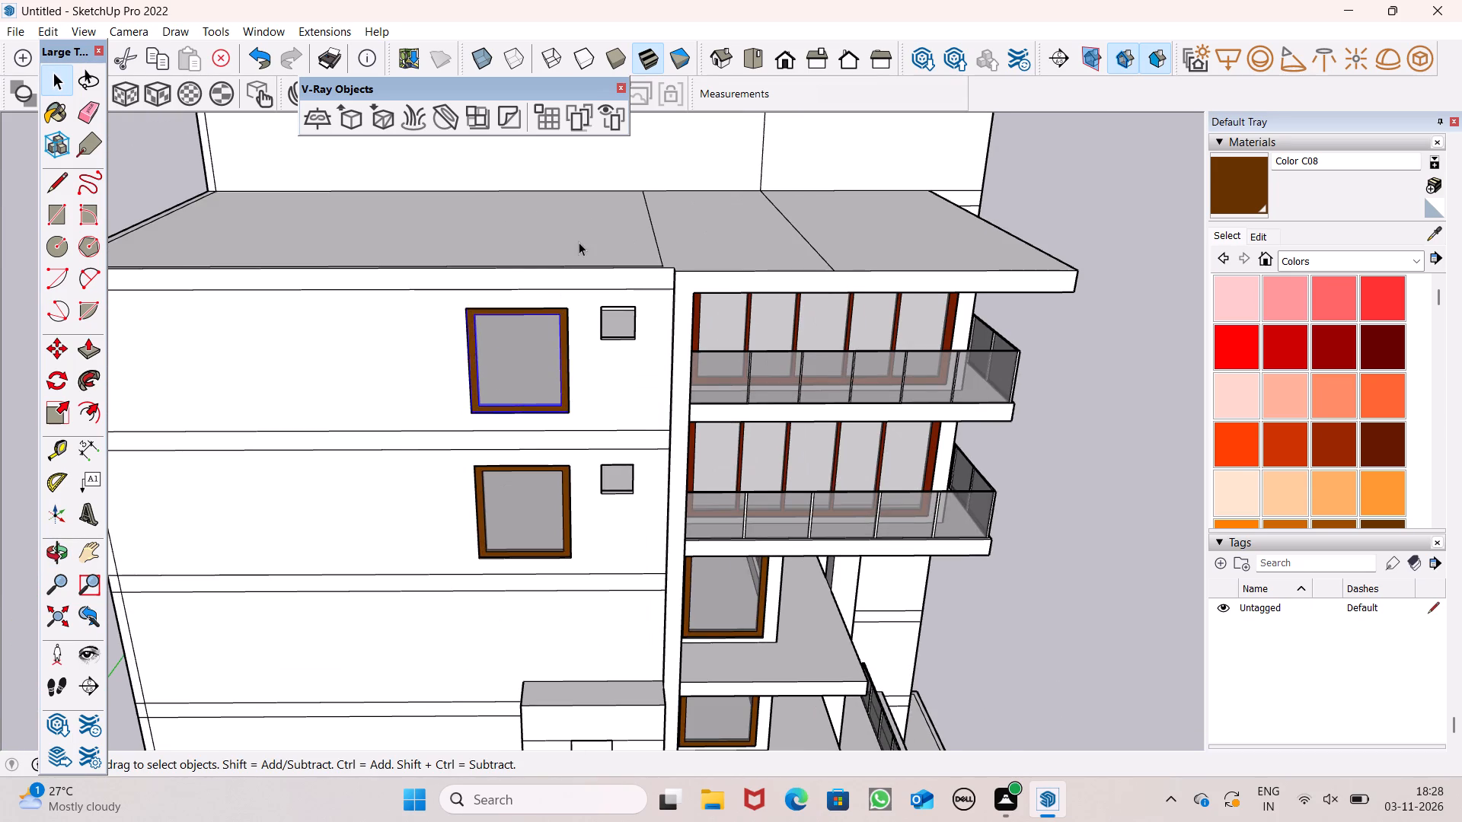
{"action": "scroll", "coordinate": [579, 242], "scroll_direction": "up", "scroll_amount": 4}
{"action": "key", "text": "m"}
{"action": "key", "text": "Return"}
{"action": "scroll", "coordinate": [605, 304], "scroll_direction": "up", "scroll_amount": 3}
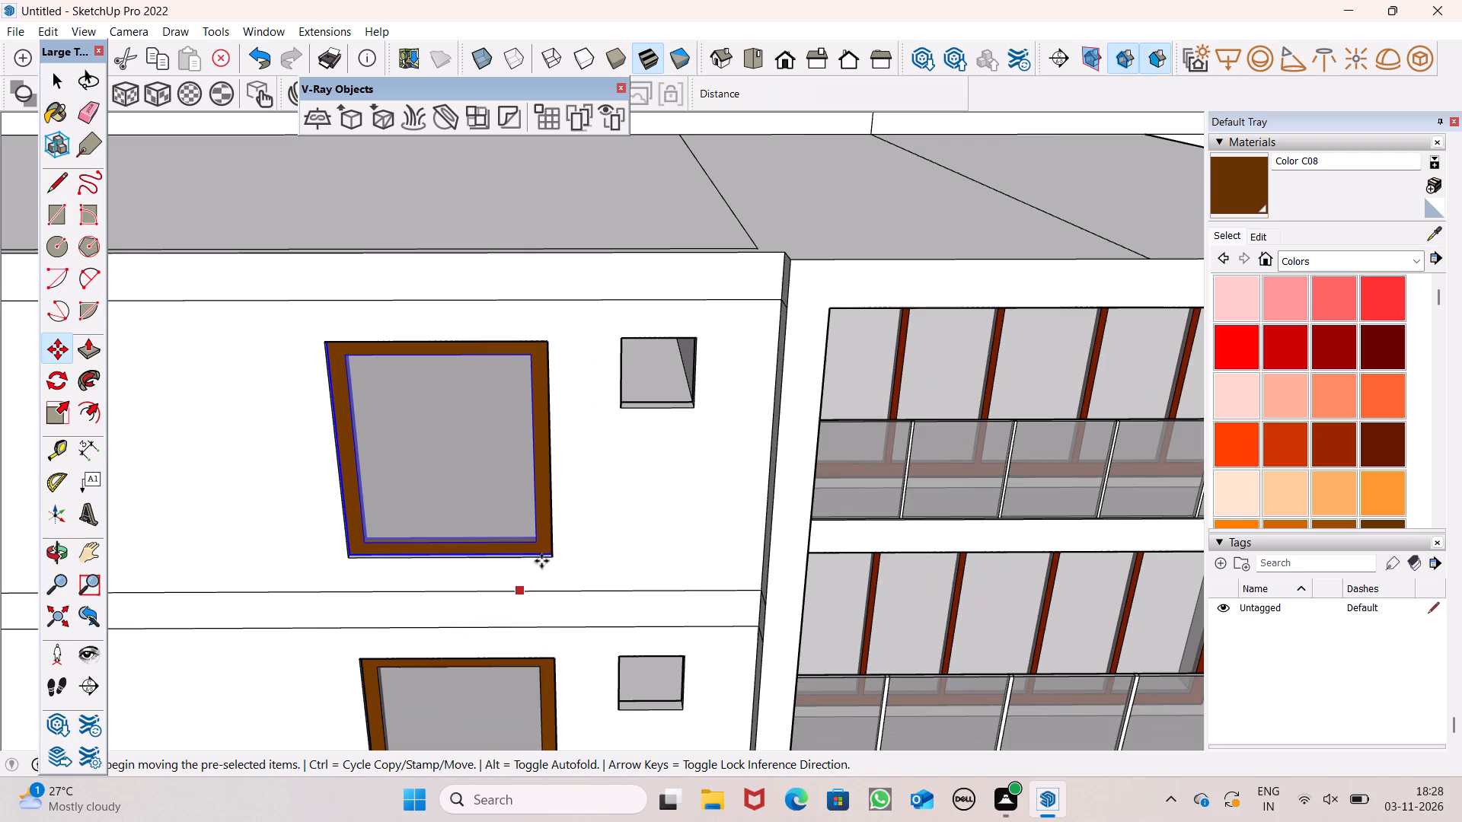
{"action": "left_click_drag", "start_coordinate": [547, 555], "coordinate": [666, 501]}
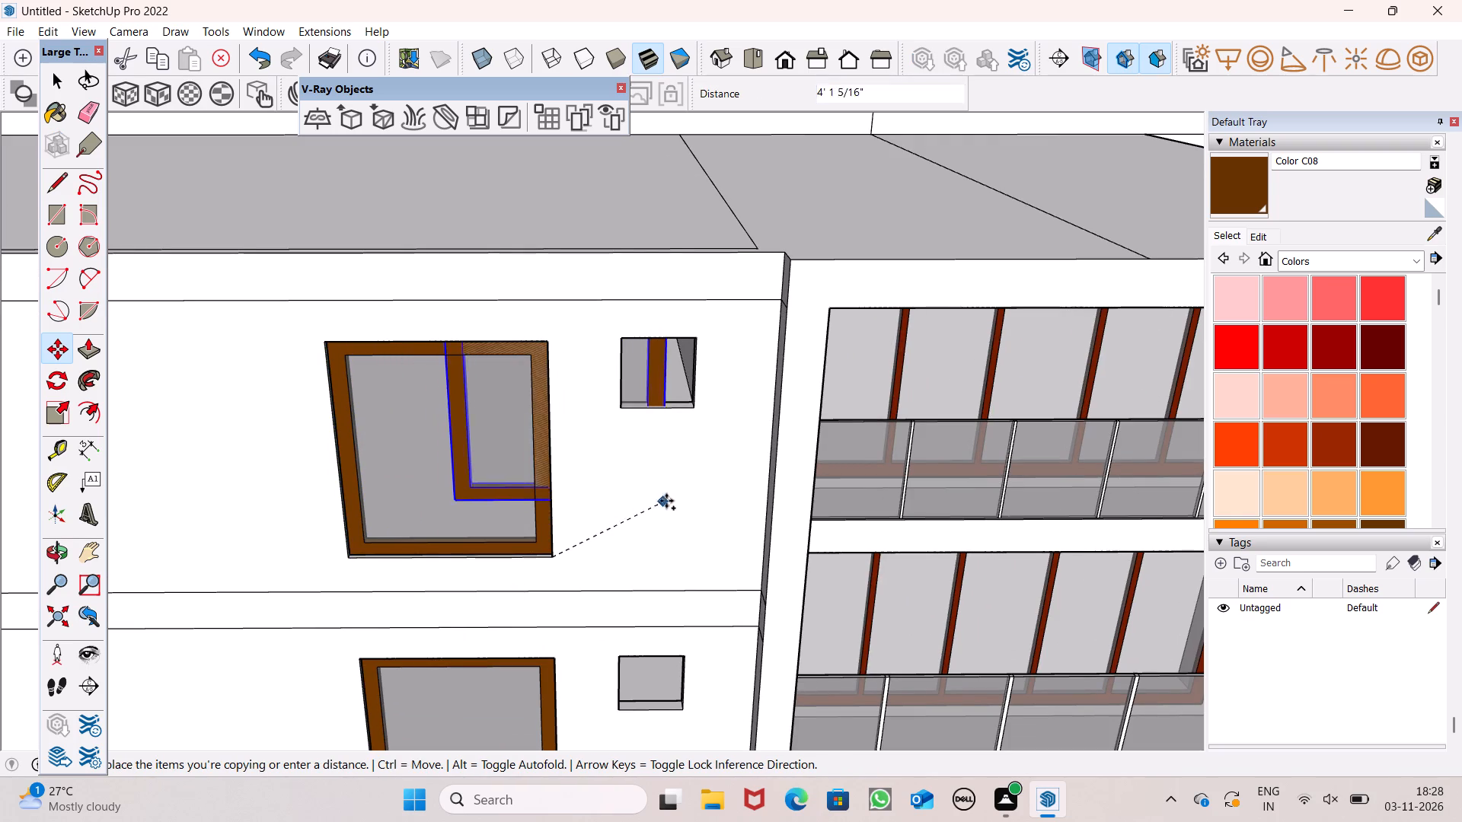
{"action": "left_click_drag", "start_coordinate": [666, 501], "coordinate": [699, 406]}
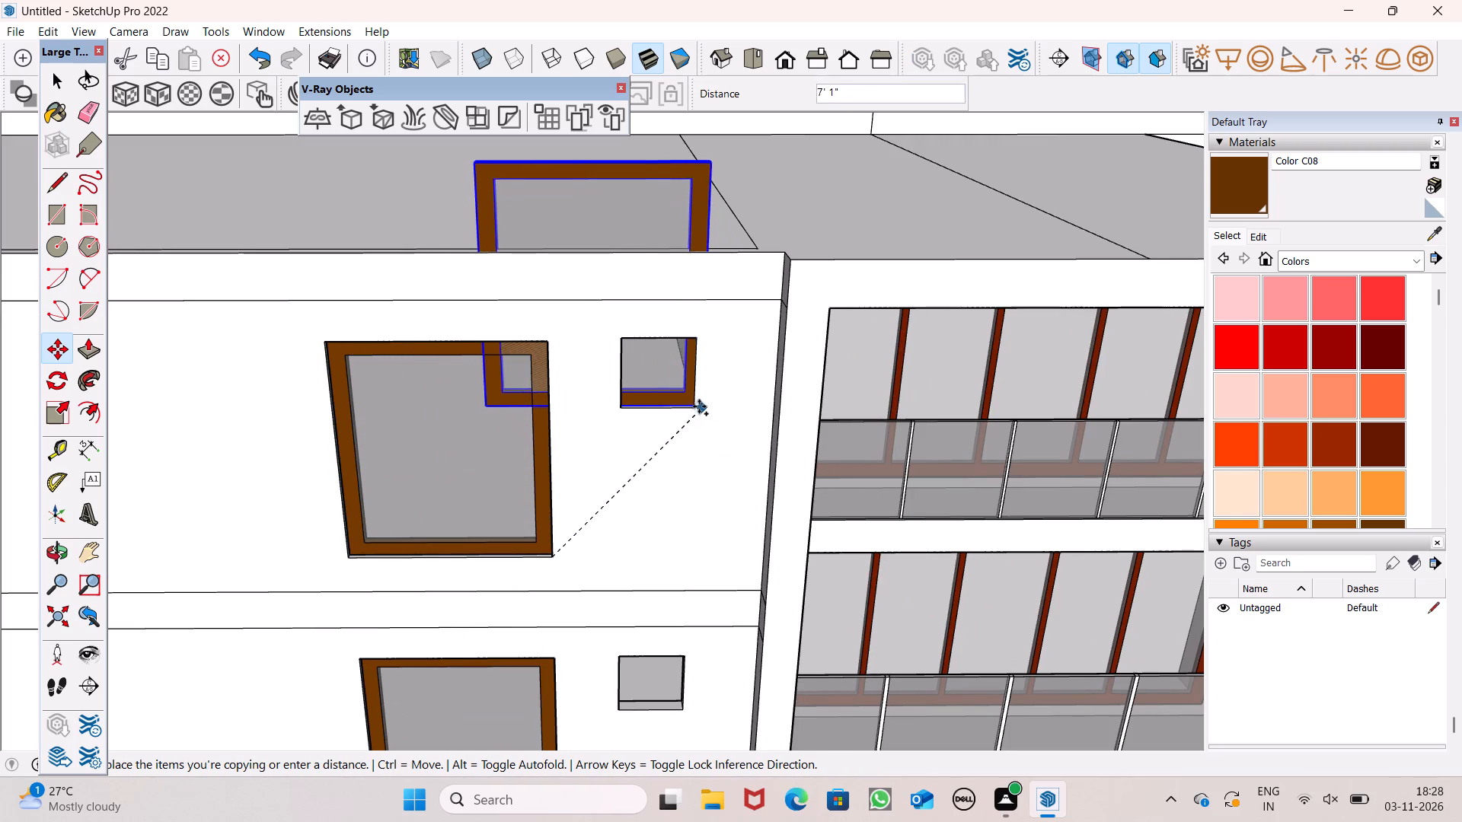
{"action": "left_click_drag", "start_coordinate": [699, 406], "coordinate": [697, 406]}
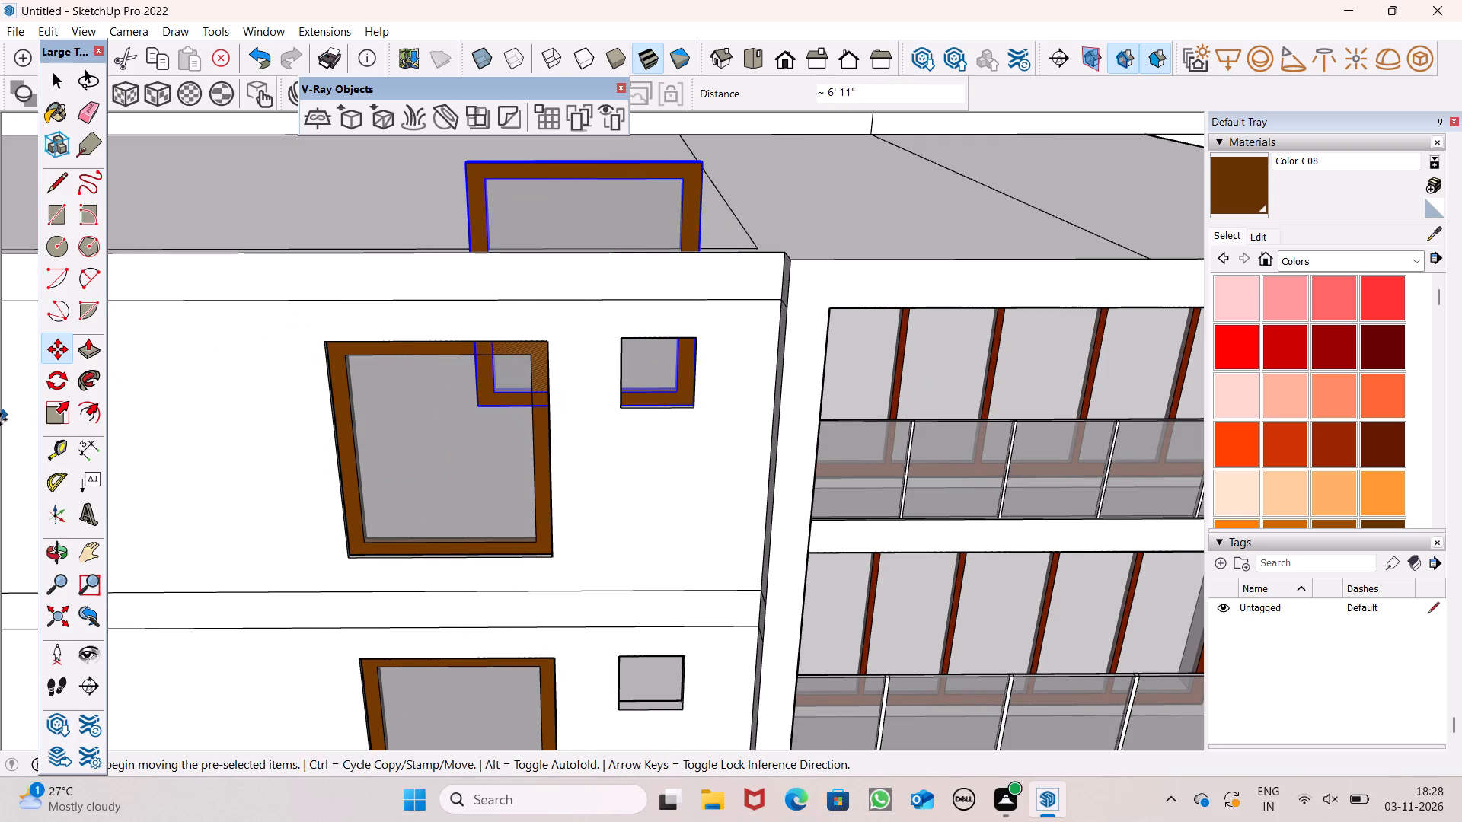
Scale the copied window frame down uniformly about its lower corner until it is smaller than the small square opening.
{"action": "left_click", "coordinate": [55, 421]}
{"action": "left_click_drag", "start_coordinate": [463, 158], "coordinate": [506, 218]}
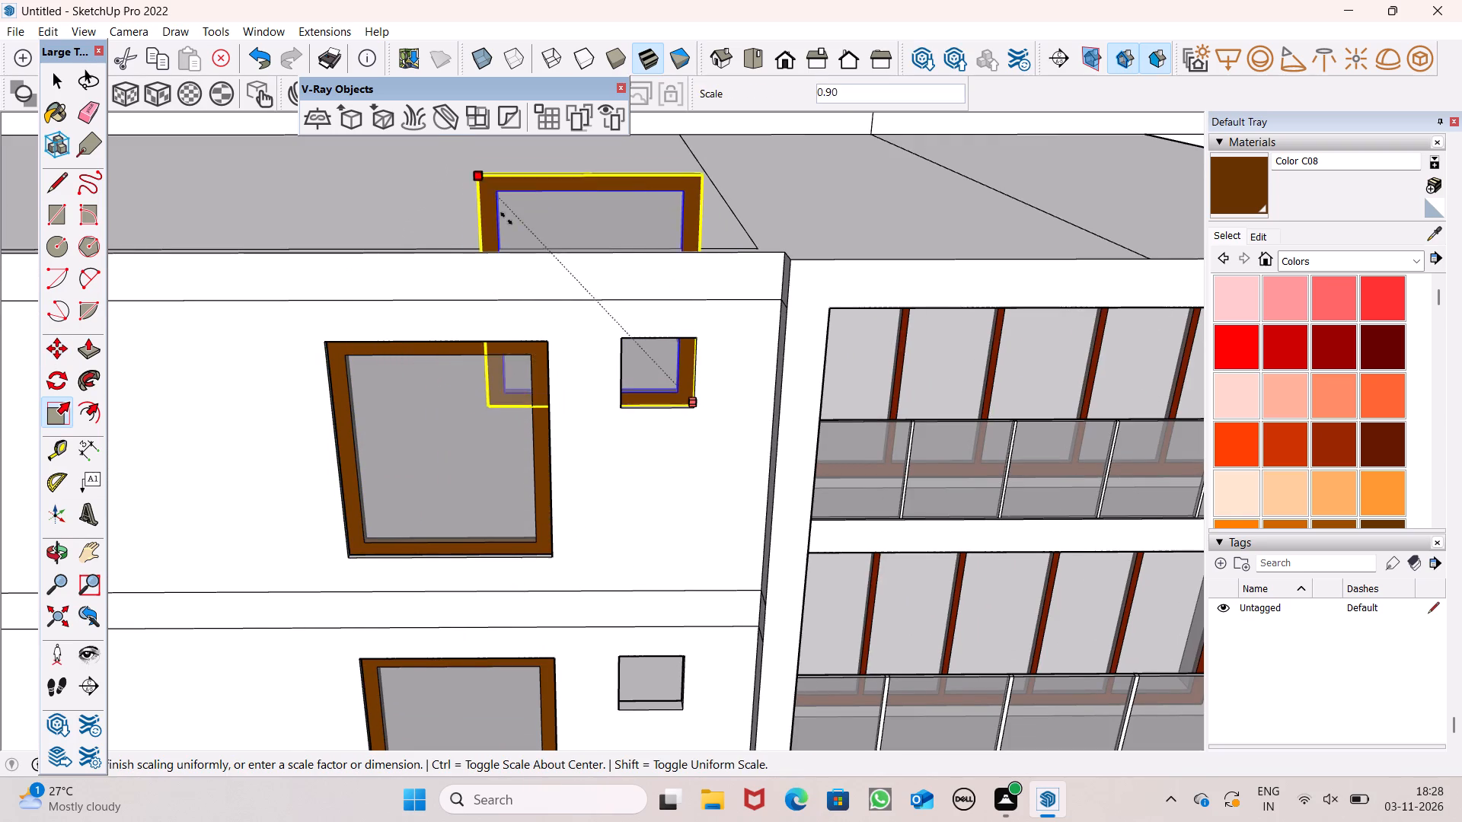
{"action": "left_click_drag", "start_coordinate": [506, 218], "coordinate": [609, 393]}
{"action": "key", "text": "space"}
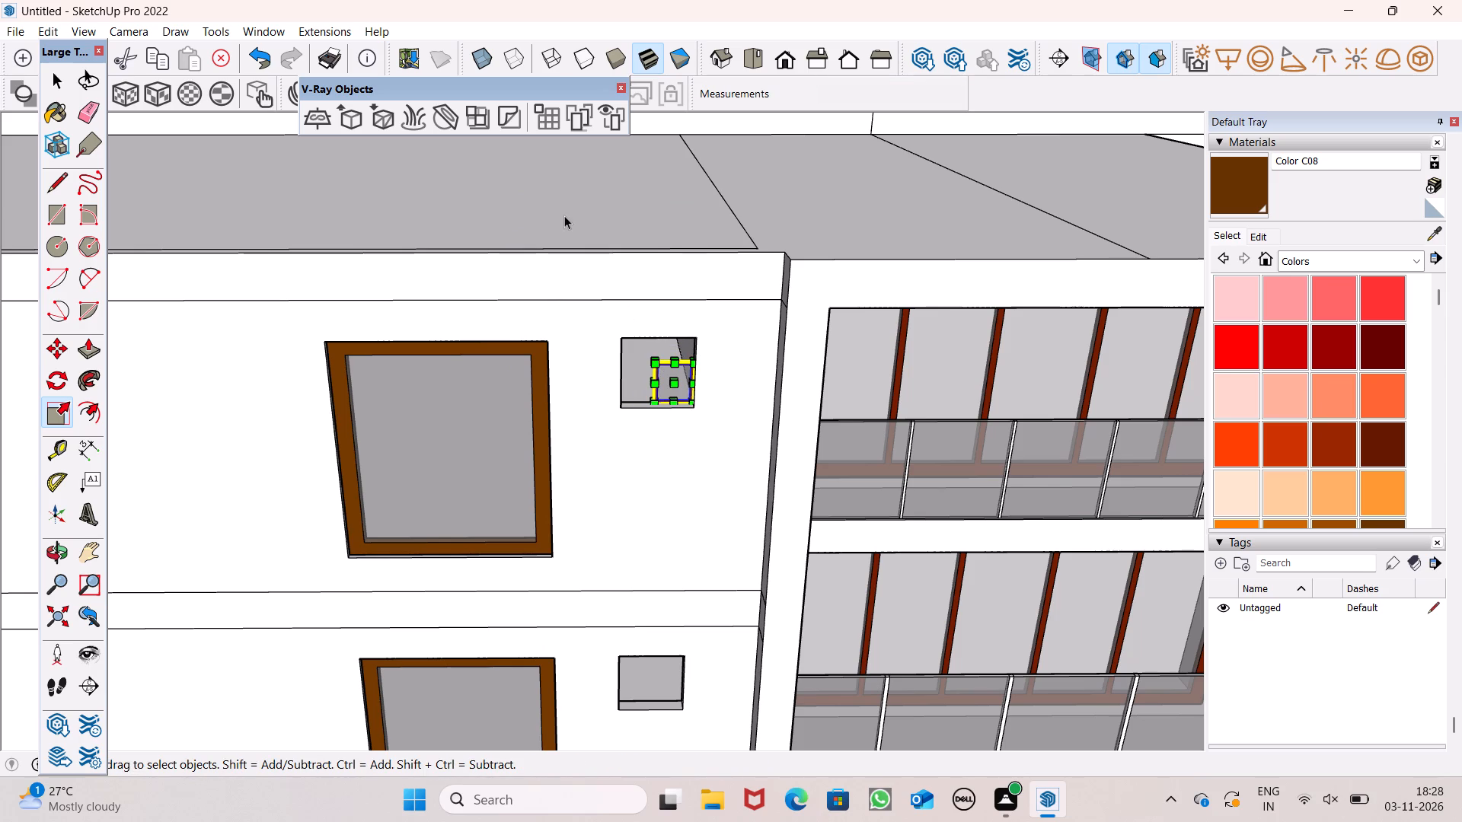
Move the reduced frame by its lower corner into the matching lower corner of the top-floor small square opening.
{"action": "scroll", "coordinate": [657, 412], "scroll_direction": "up", "scroll_amount": 8}
{"action": "middle_click_drag", "start_coordinate": [685, 448], "coordinate": [694, 534]}
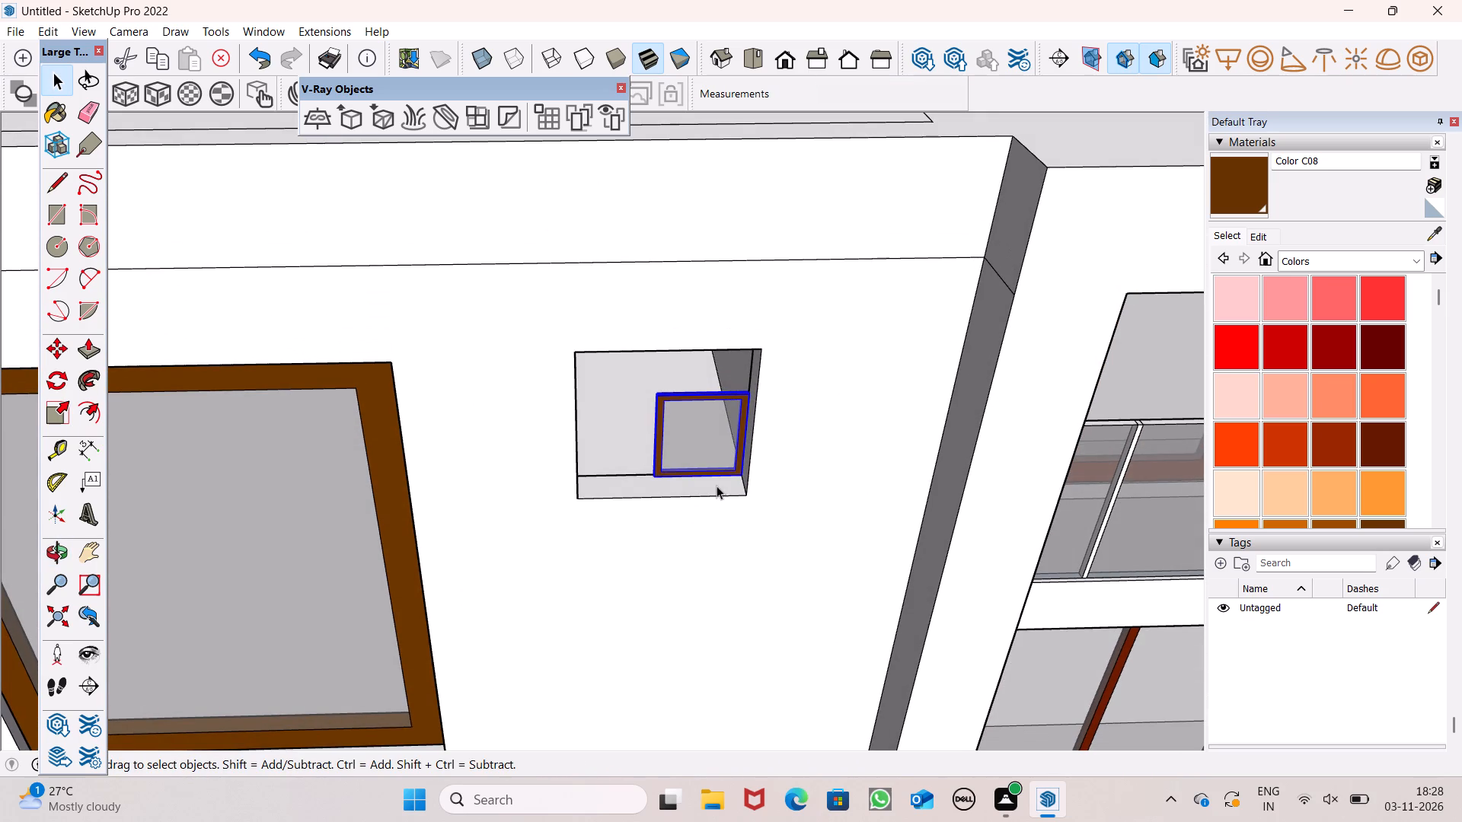
{"action": "key", "text": "m"}
{"action": "key", "text": "Return"}
{"action": "left_click_drag", "start_coordinate": [739, 476], "coordinate": [742, 485]}
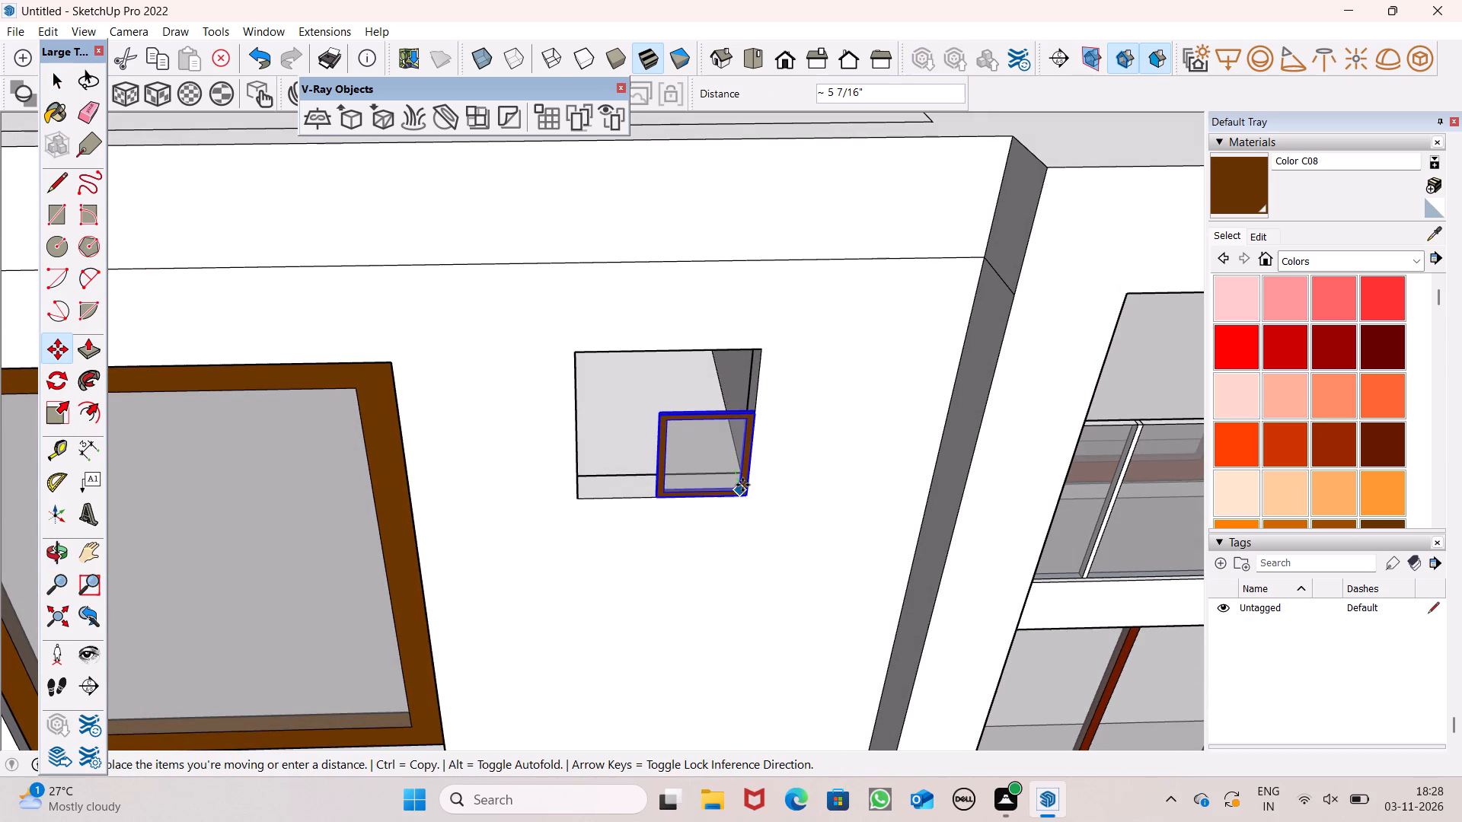
{"action": "left_click_drag", "start_coordinate": [742, 485], "coordinate": [743, 486]}
{"action": "scroll", "coordinate": [746, 523], "scroll_direction": "up", "scroll_amount": 7}
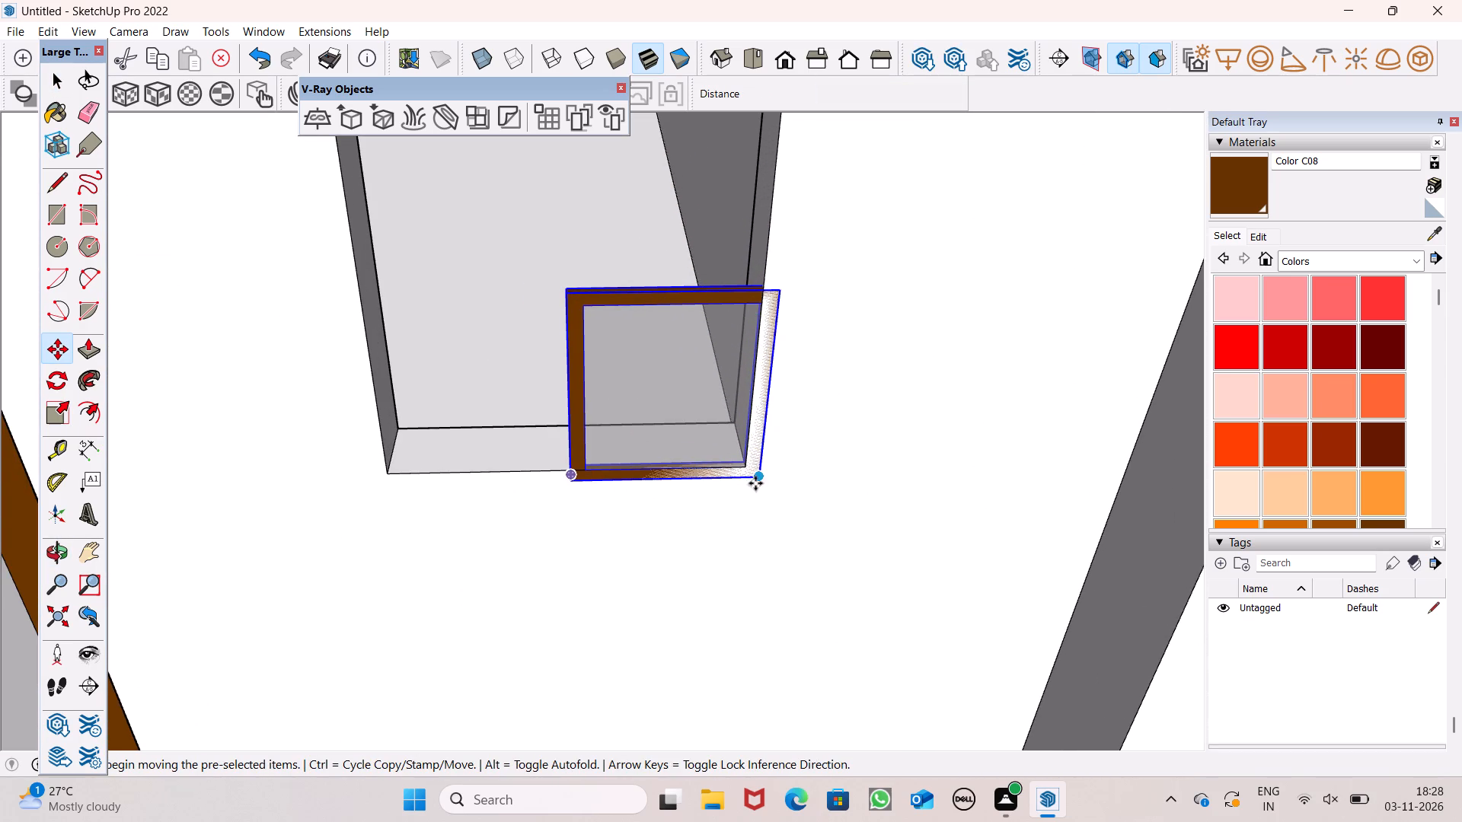
{"action": "left_click_drag", "start_coordinate": [758, 479], "coordinate": [739, 455]}
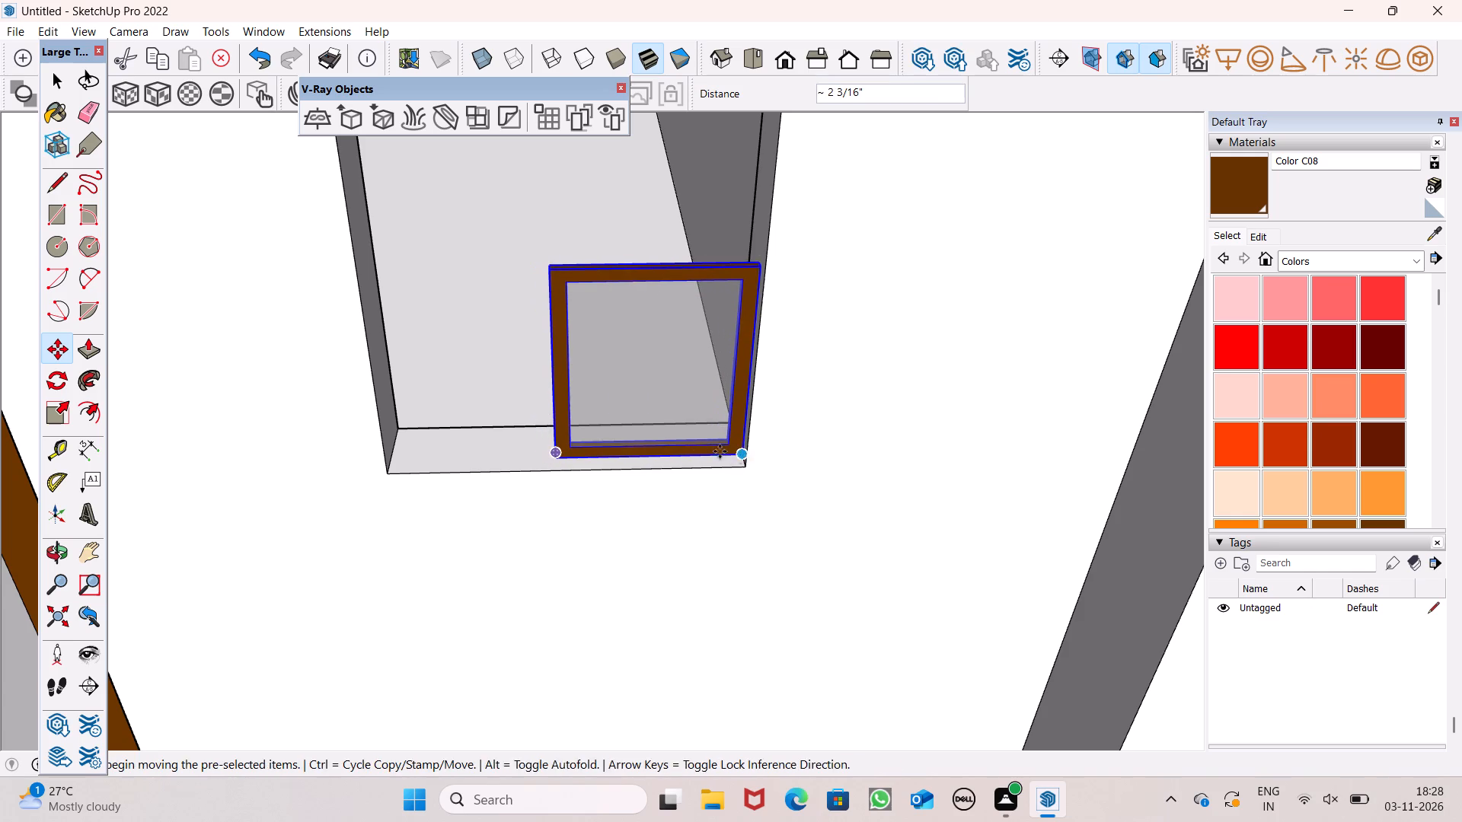
Scale the small frame's depth along the red axis by about -3.85 to thicken it into the opening.
{"action": "middle_click_drag", "start_coordinate": [675, 457], "coordinate": [719, 480]}
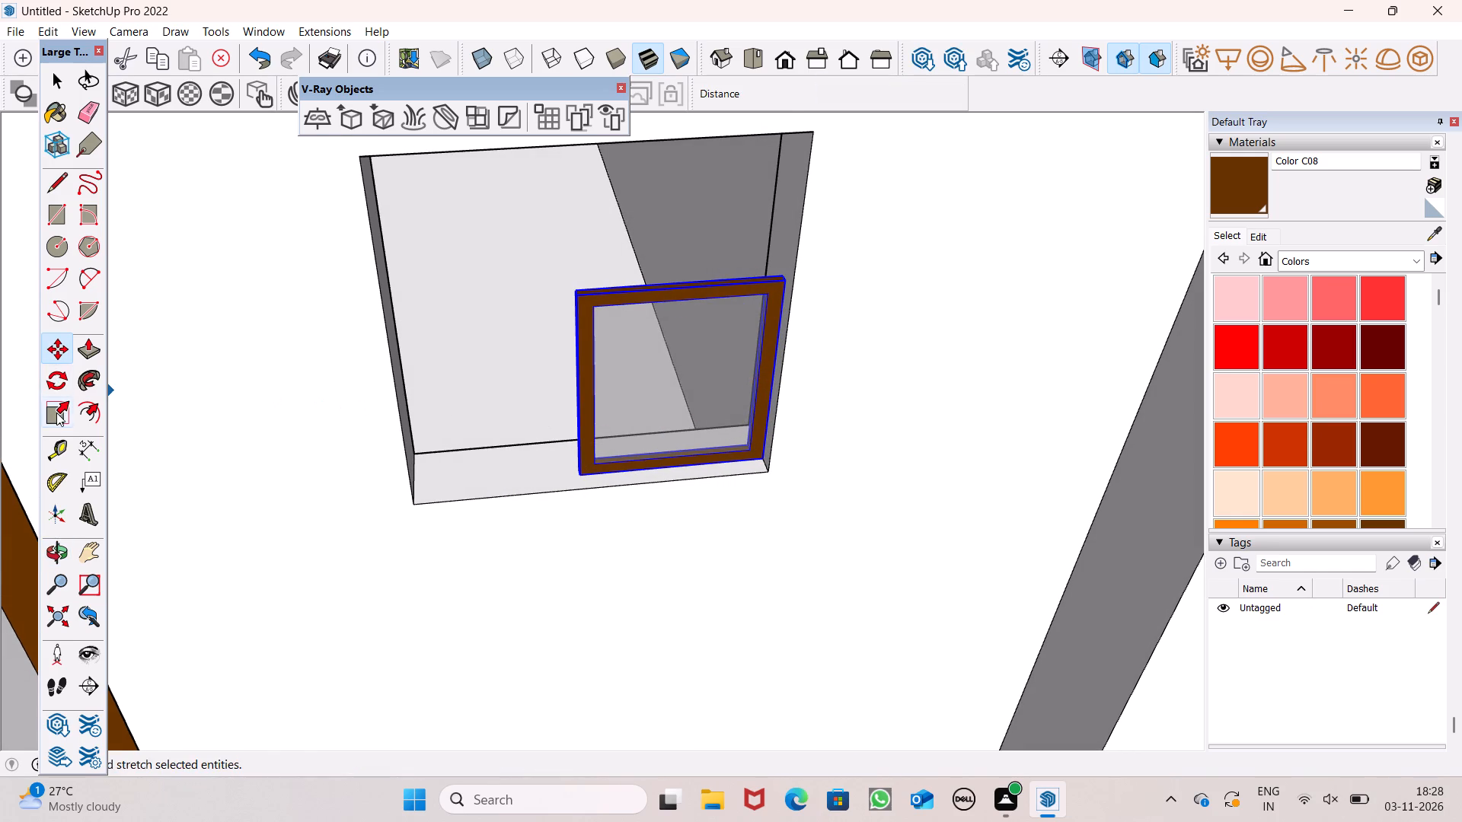
{"action": "left_click", "coordinate": [56, 413]}
{"action": "middle_click_drag", "start_coordinate": [475, 445], "coordinate": [506, 435]}
{"action": "scroll", "coordinate": [489, 452], "scroll_direction": "up", "scroll_amount": 1}
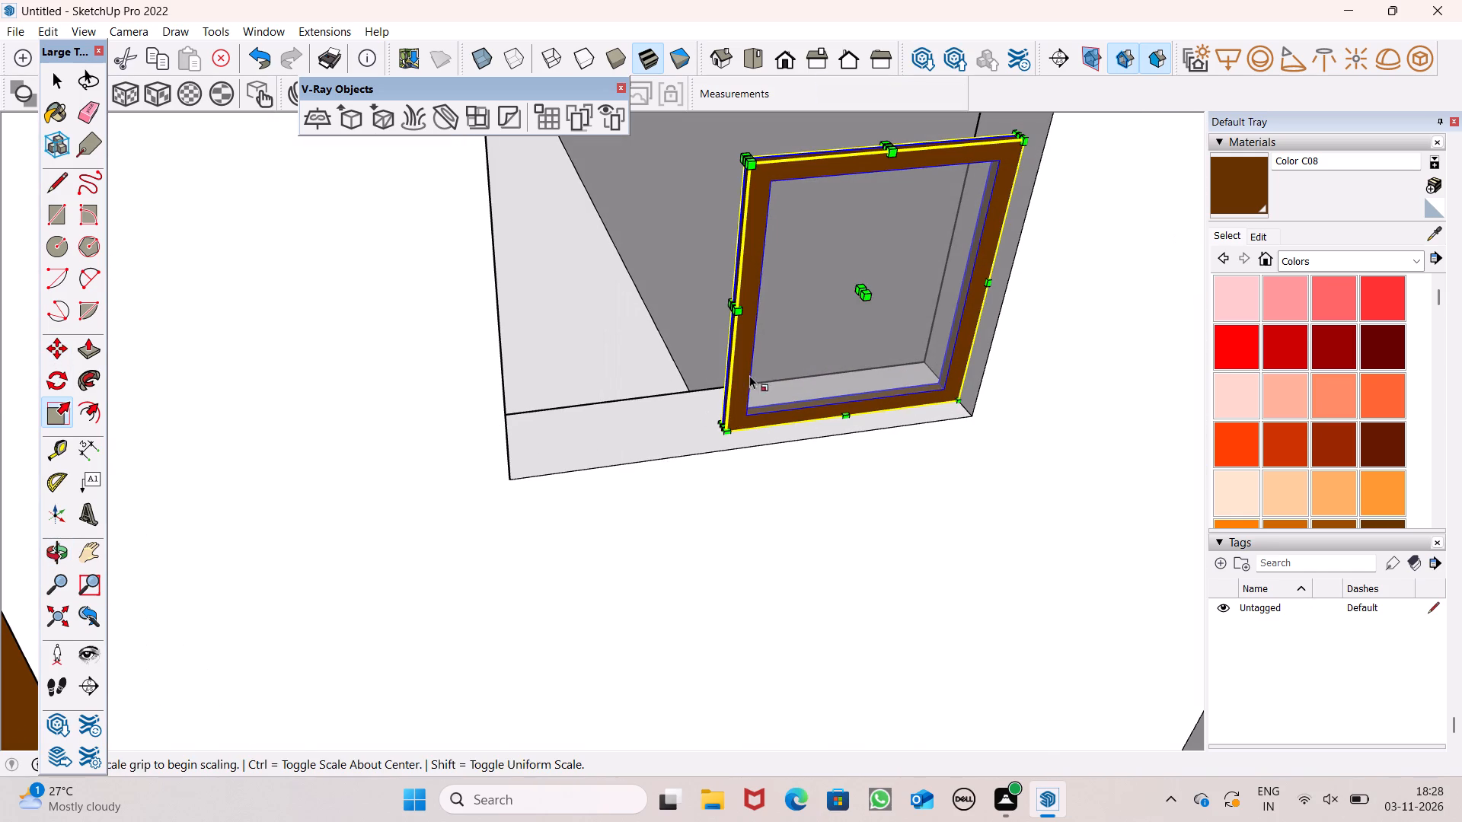
{"action": "left_click_drag", "start_coordinate": [862, 288], "coordinate": [856, 283]}
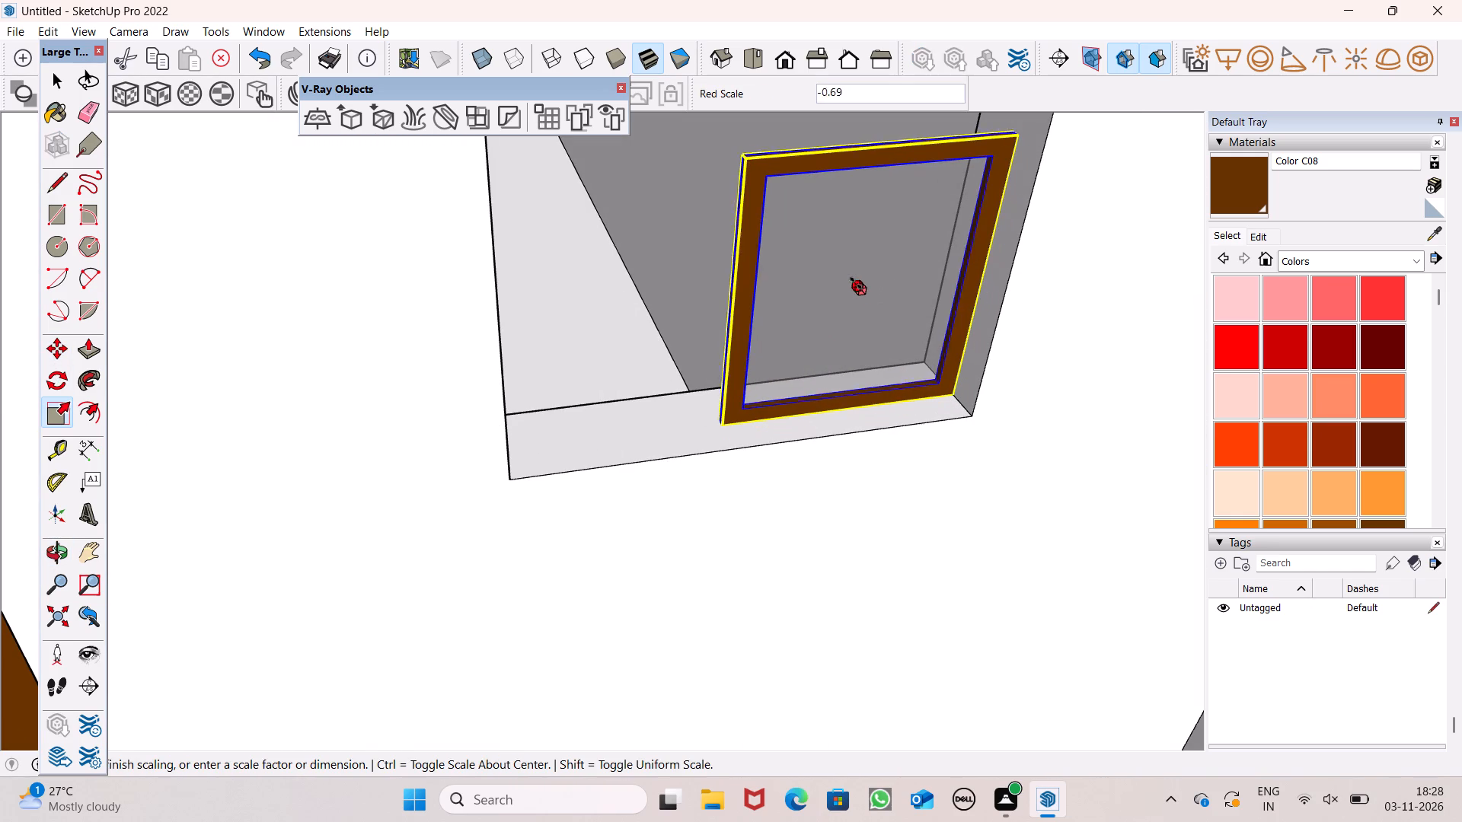
{"action": "left_click_drag", "start_coordinate": [856, 283], "coordinate": [848, 265]}
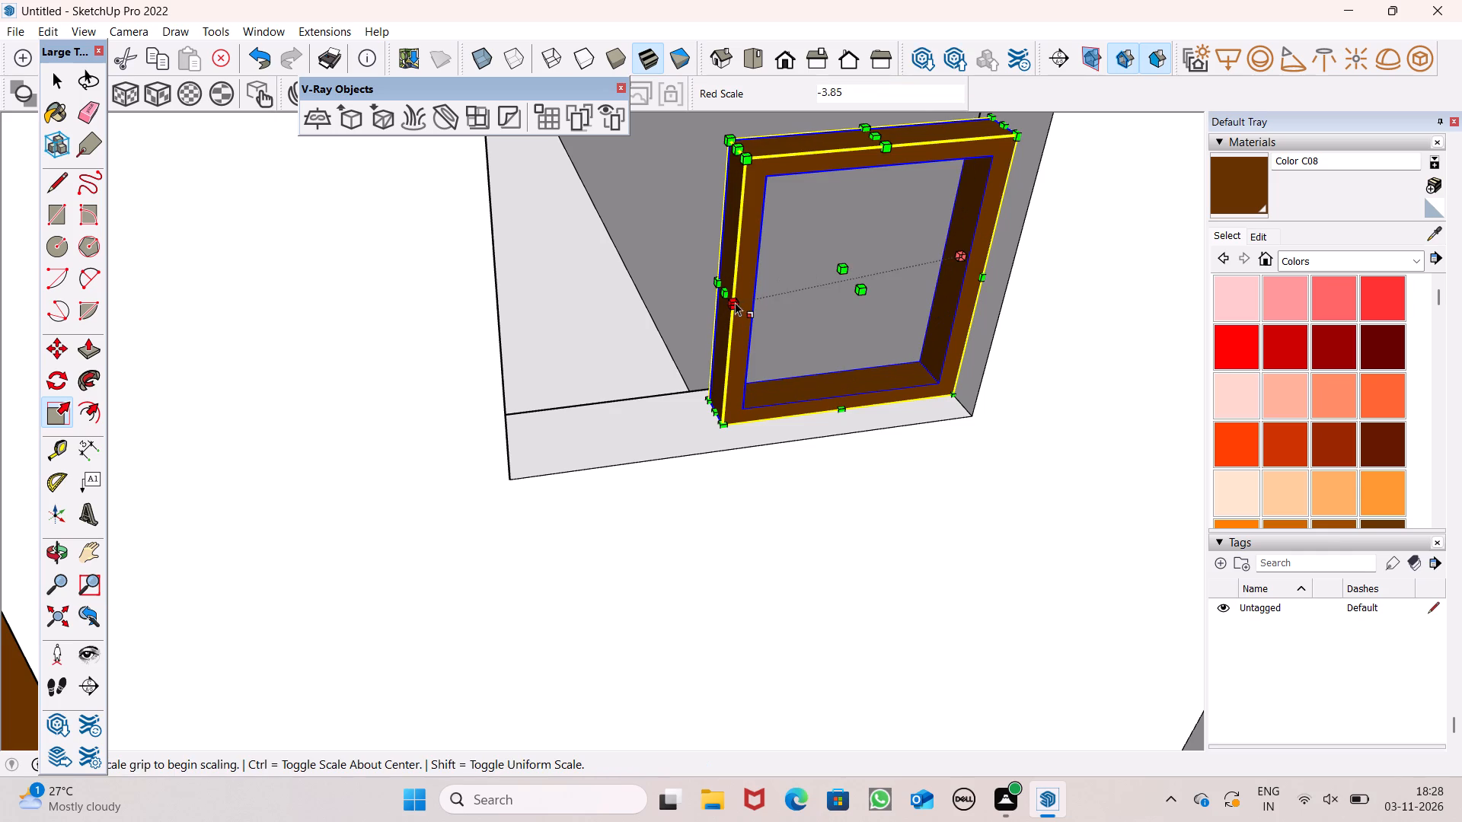
Stretch the small frame to the opening's full width and height, scaling green about 1.88 and blue about 1.50.
{"action": "left_click_drag", "start_coordinate": [725, 296], "coordinate": [496, 342]}
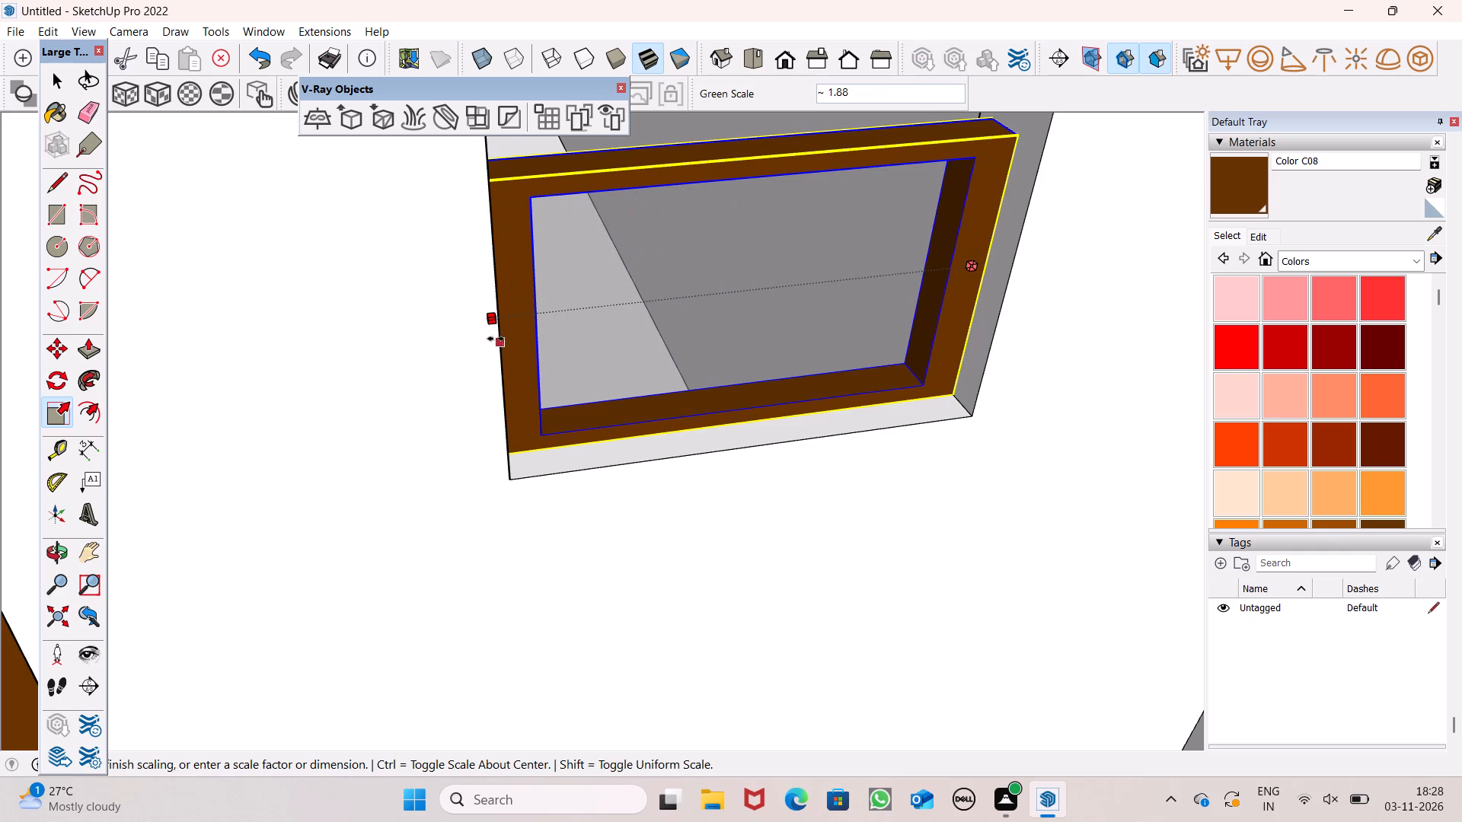
{"action": "scroll", "coordinate": [483, 390], "scroll_direction": "down", "scroll_amount": 12}
{"action": "scroll", "coordinate": [530, 110], "scroll_direction": "up", "scroll_amount": 6}
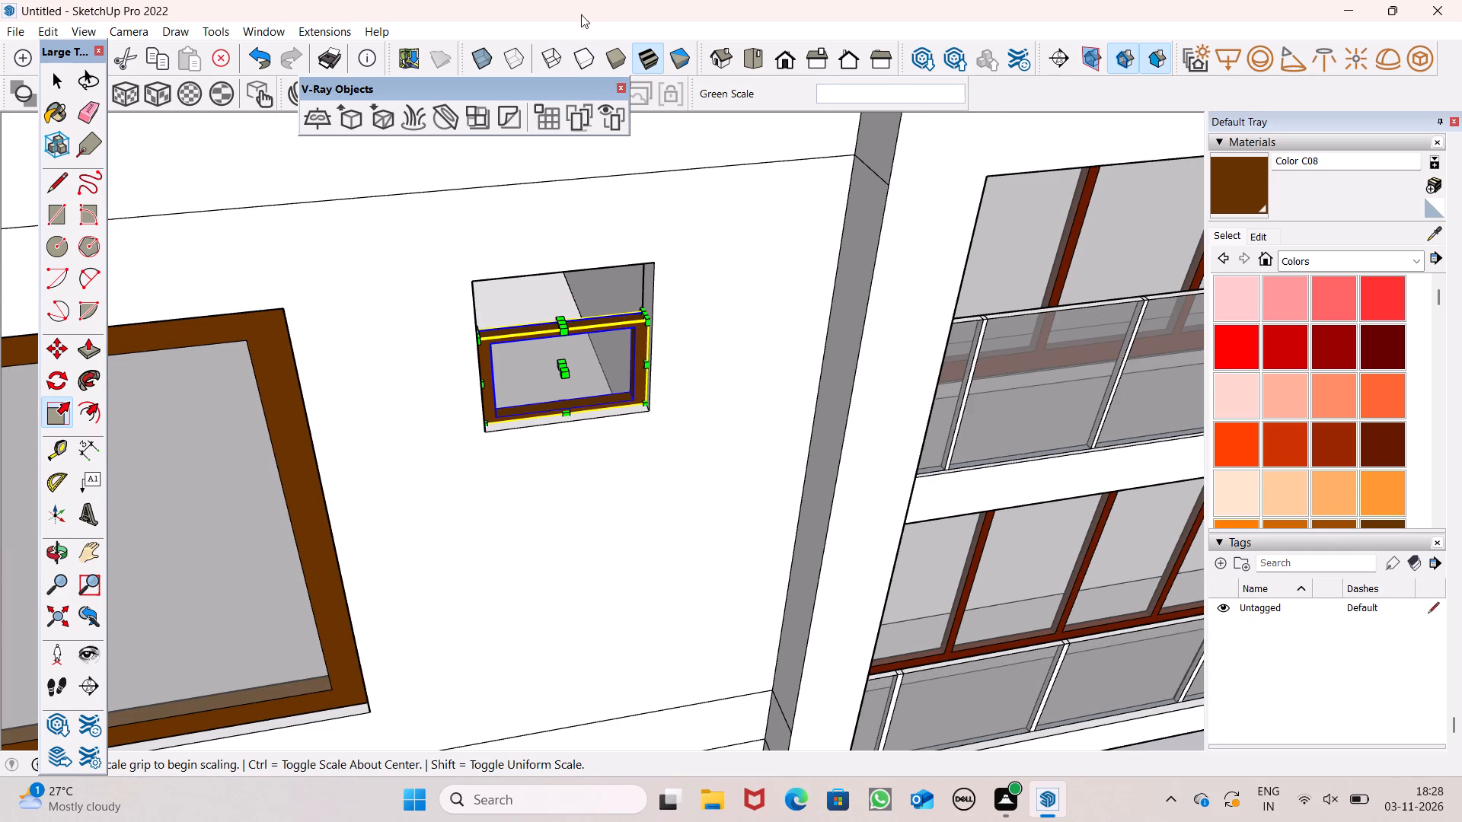
{"action": "scroll", "coordinate": [570, 218], "scroll_direction": "up", "scroll_amount": 7}
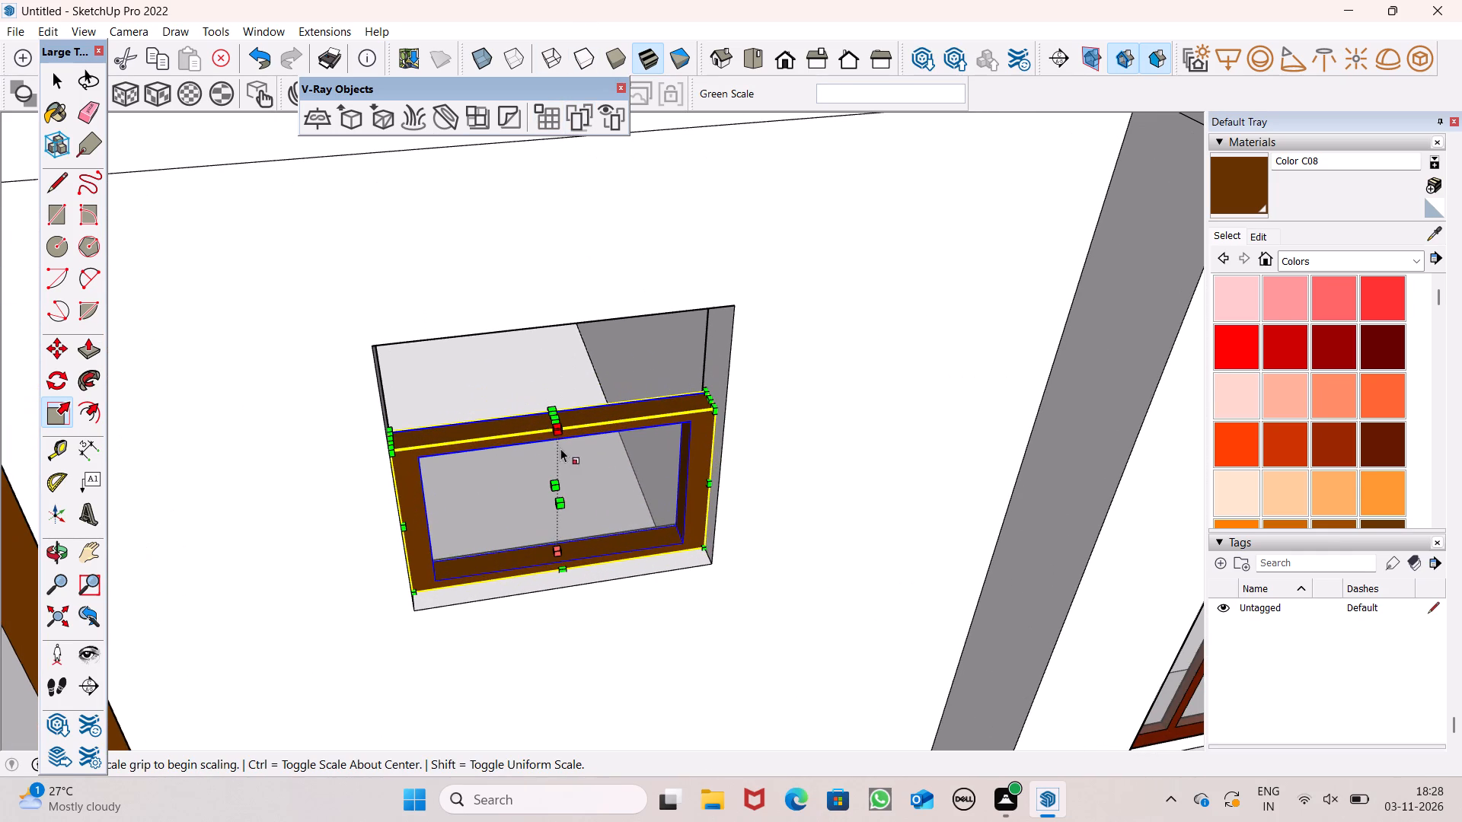
{"action": "left_click_drag", "start_coordinate": [553, 419], "coordinate": [559, 331]}
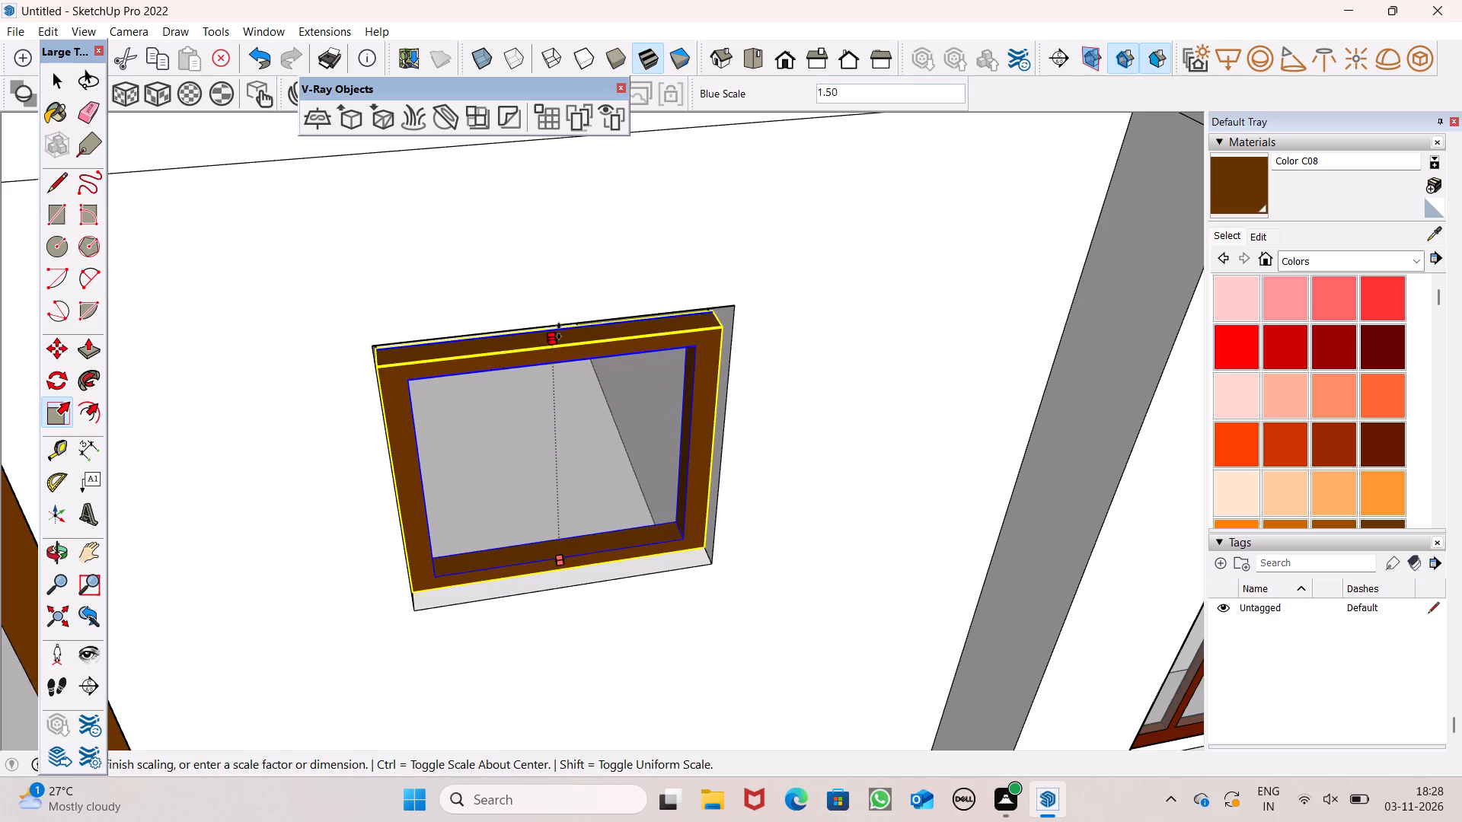
{"action": "left_click_drag", "start_coordinate": [559, 331], "coordinate": [567, 319]}
{"action": "scroll", "coordinate": [484, 293], "scroll_direction": "down", "scroll_amount": 7}
{"action": "middle_click_drag", "start_coordinate": [510, 361], "coordinate": [506, 342]}
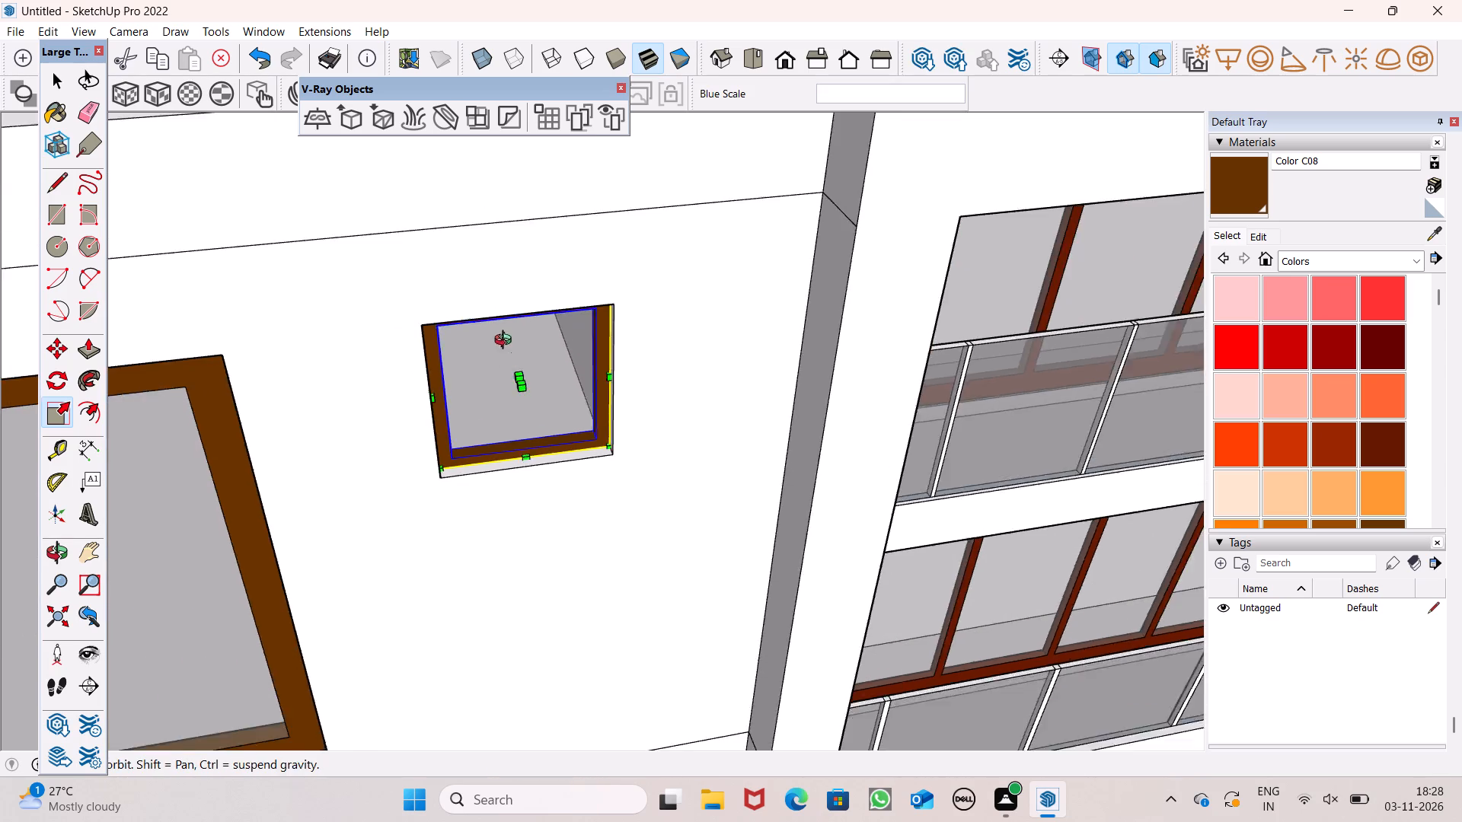
{"action": "middle_click_drag", "start_coordinate": [506, 342], "coordinate": [453, 222]}
{"action": "scroll", "coordinate": [453, 222], "scroll_direction": "up", "scroll_amount": 2}
{"action": "scroll", "coordinate": [461, 352], "scroll_direction": "down", "scroll_amount": 7}
{"action": "middle_click_drag", "start_coordinate": [535, 374], "coordinate": [439, 321]}
{"action": "key", "text": "space"}
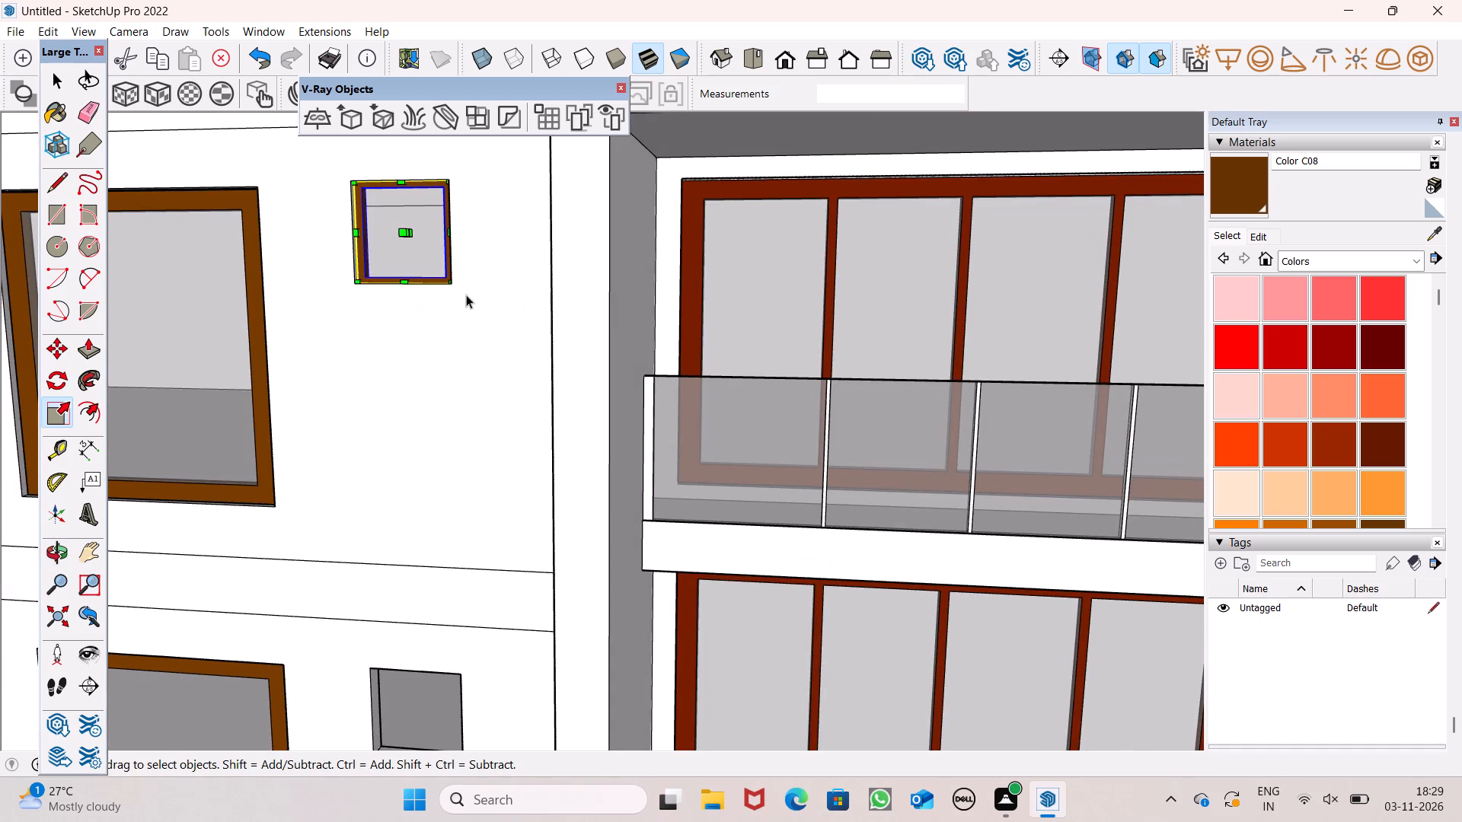
Copy the fitted small square frame about 11' 5" down into the matching small opening on the floor below.
{"action": "scroll", "coordinate": [466, 295], "scroll_direction": "down", "scroll_amount": 10}
{"action": "middle_click_drag", "start_coordinate": [437, 305], "coordinate": [516, 366]}
{"action": "scroll", "coordinate": [455, 346], "scroll_direction": "down", "scroll_amount": 6}
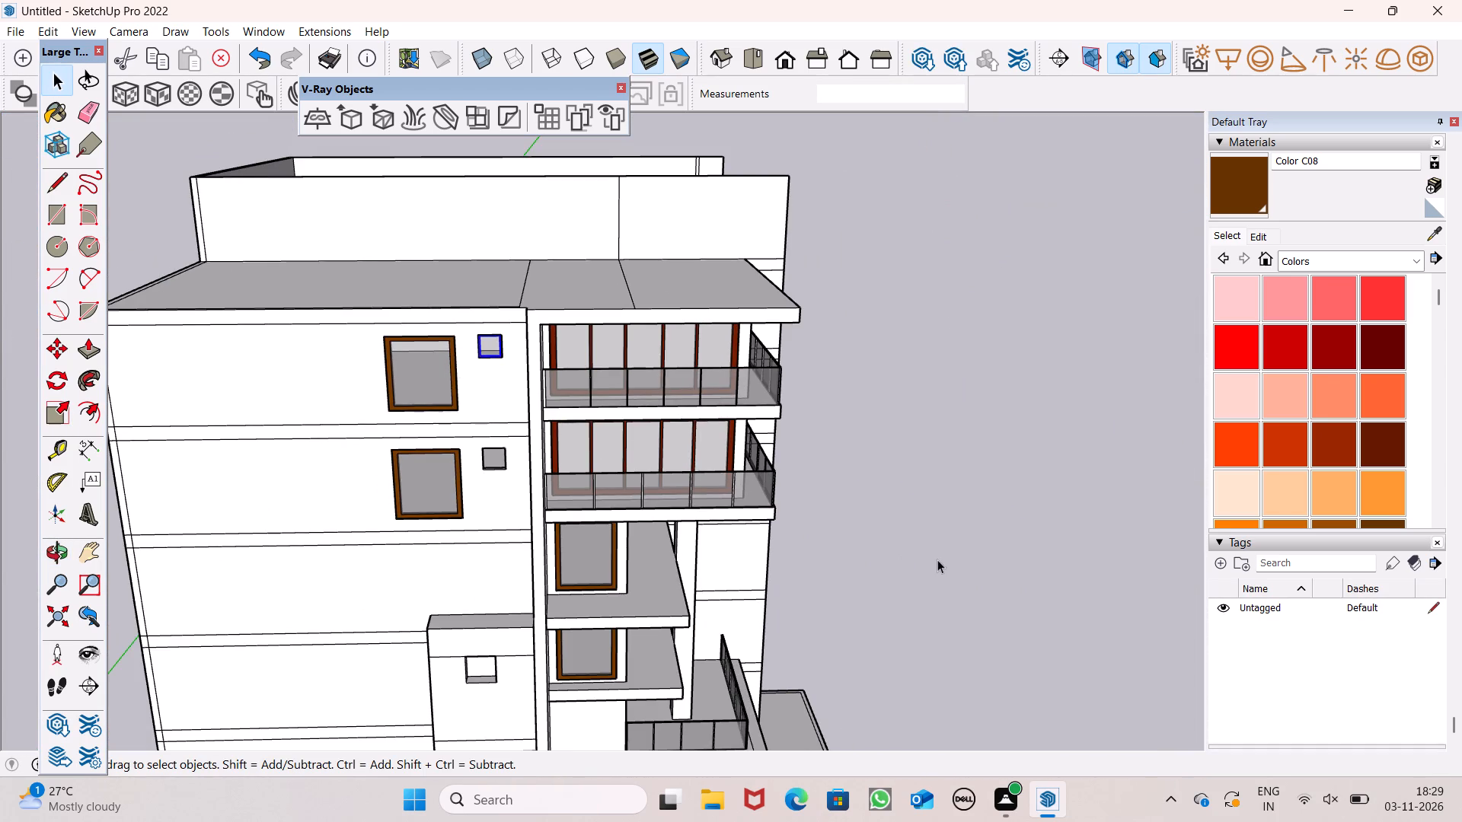
{"action": "left_click", "coordinate": [939, 559]}
{"action": "scroll", "coordinate": [452, 338], "scroll_direction": "up", "scroll_amount": 8}
{"action": "middle_click_drag", "start_coordinate": [568, 400], "coordinate": [470, 341]}
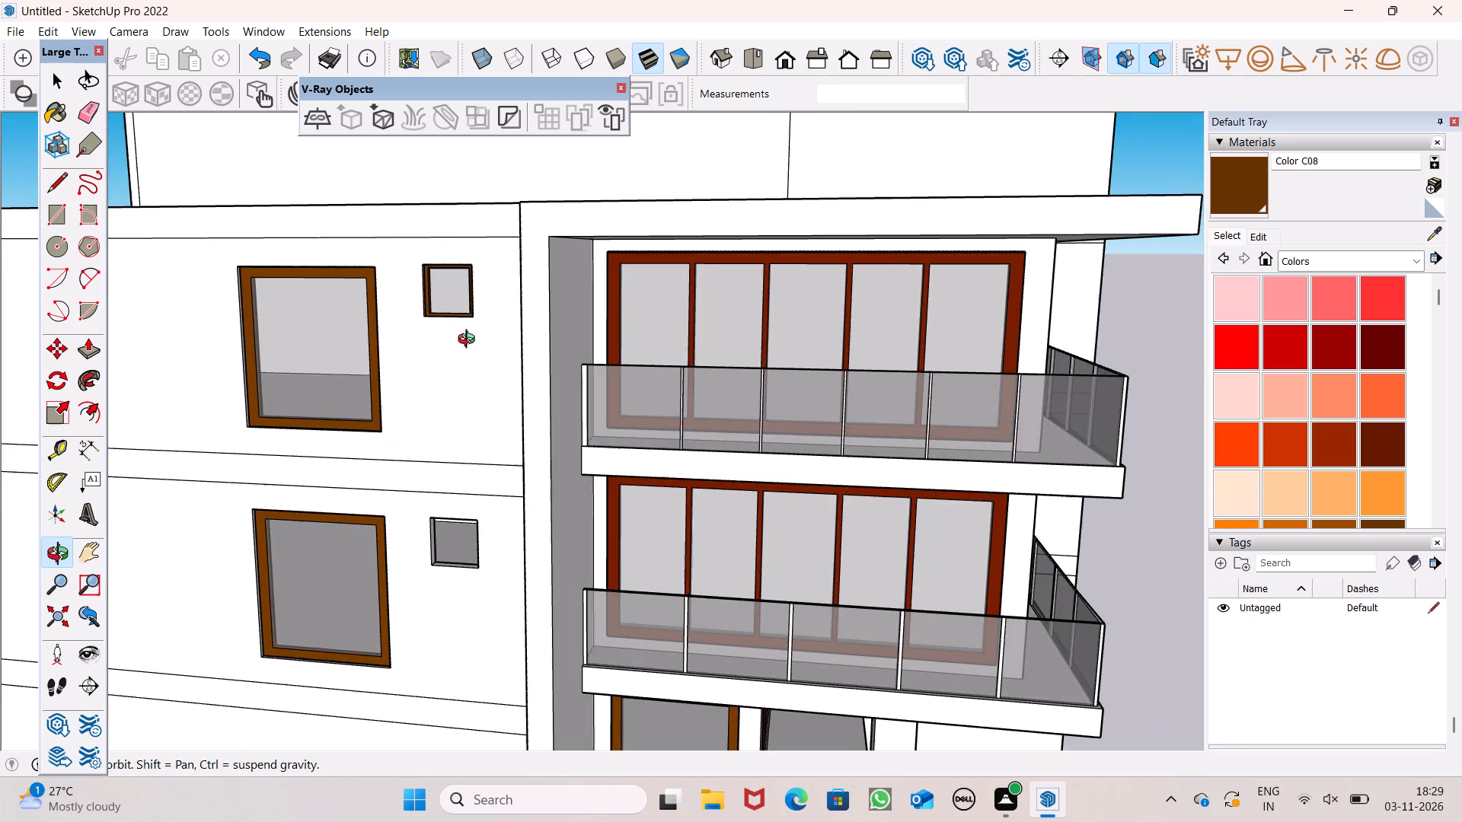
{"action": "middle_click_drag", "start_coordinate": [470, 341], "coordinate": [561, 327]}
{"action": "left_click", "coordinate": [540, 276]}
{"action": "key", "text": "m"}
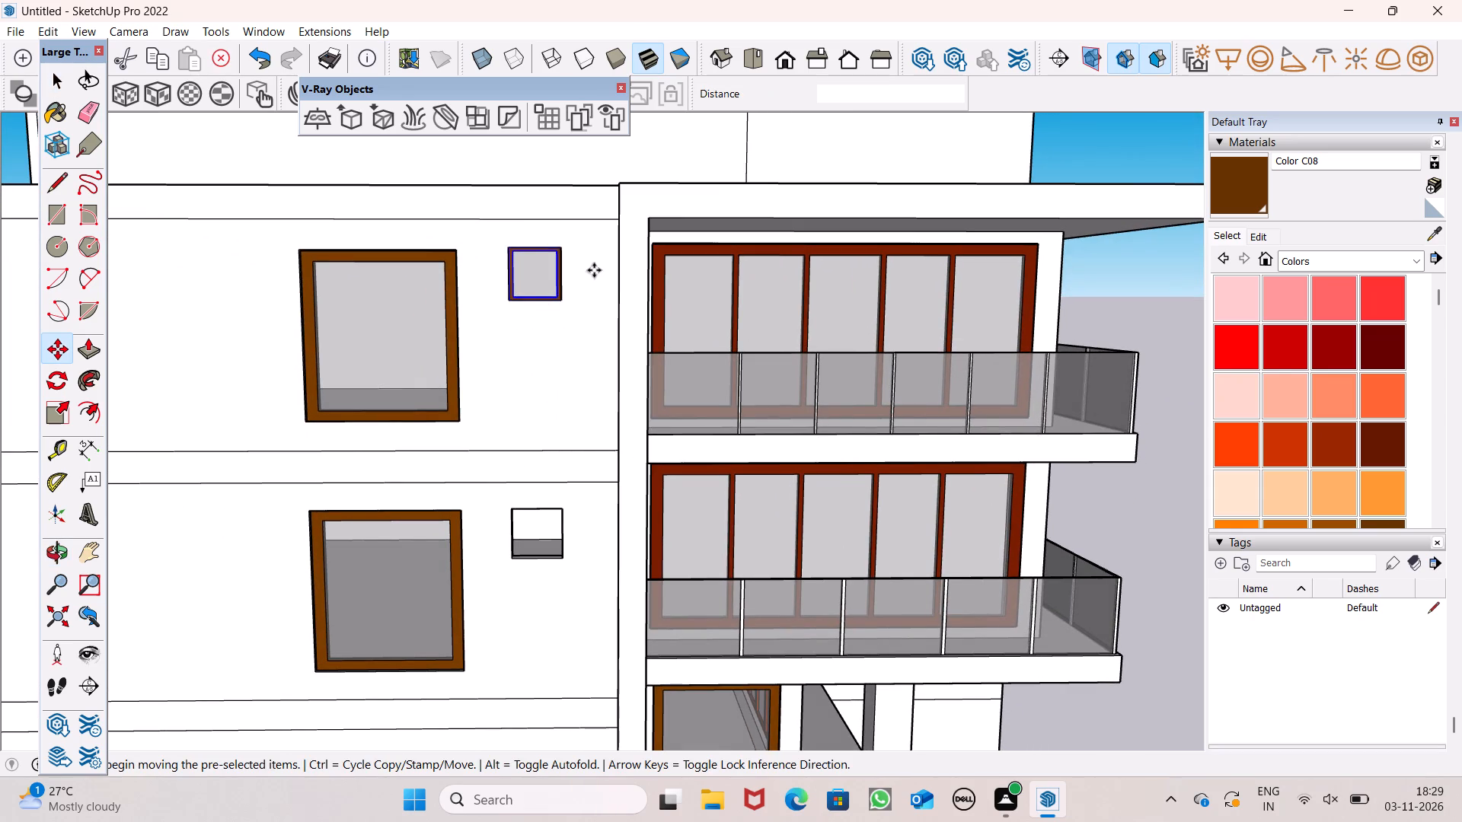
{"action": "key", "text": "Return"}
{"action": "left_click_drag", "start_coordinate": [561, 301], "coordinate": [551, 554]}
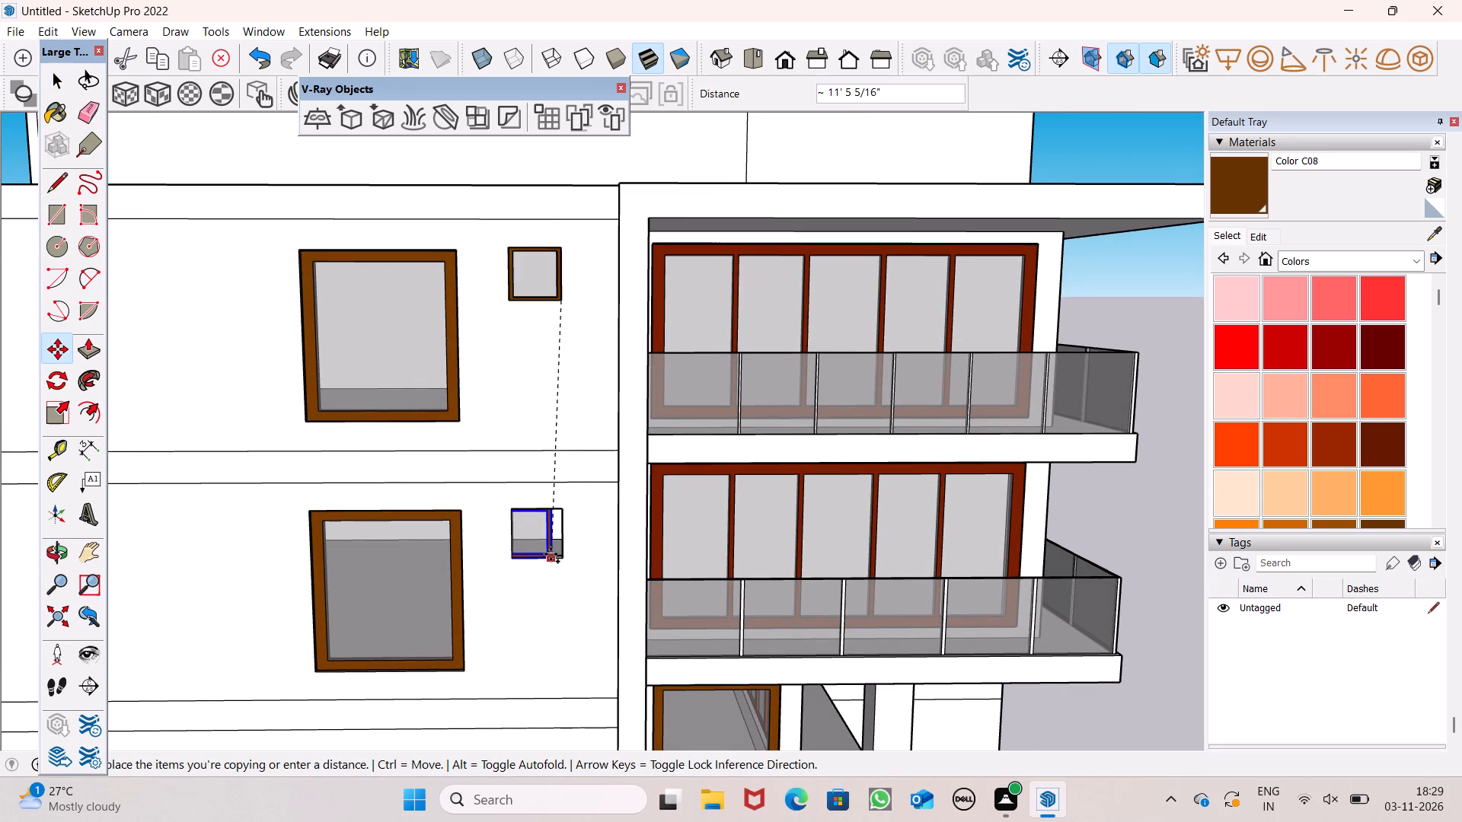
{"action": "left_click_drag", "start_coordinate": [551, 554], "coordinate": [557, 553]}
Examine how the copied small frame sits in its opening at the edges and corners, and in the whole facade.
{"action": "scroll", "coordinate": [552, 561], "scroll_direction": "up", "scroll_amount": 5}
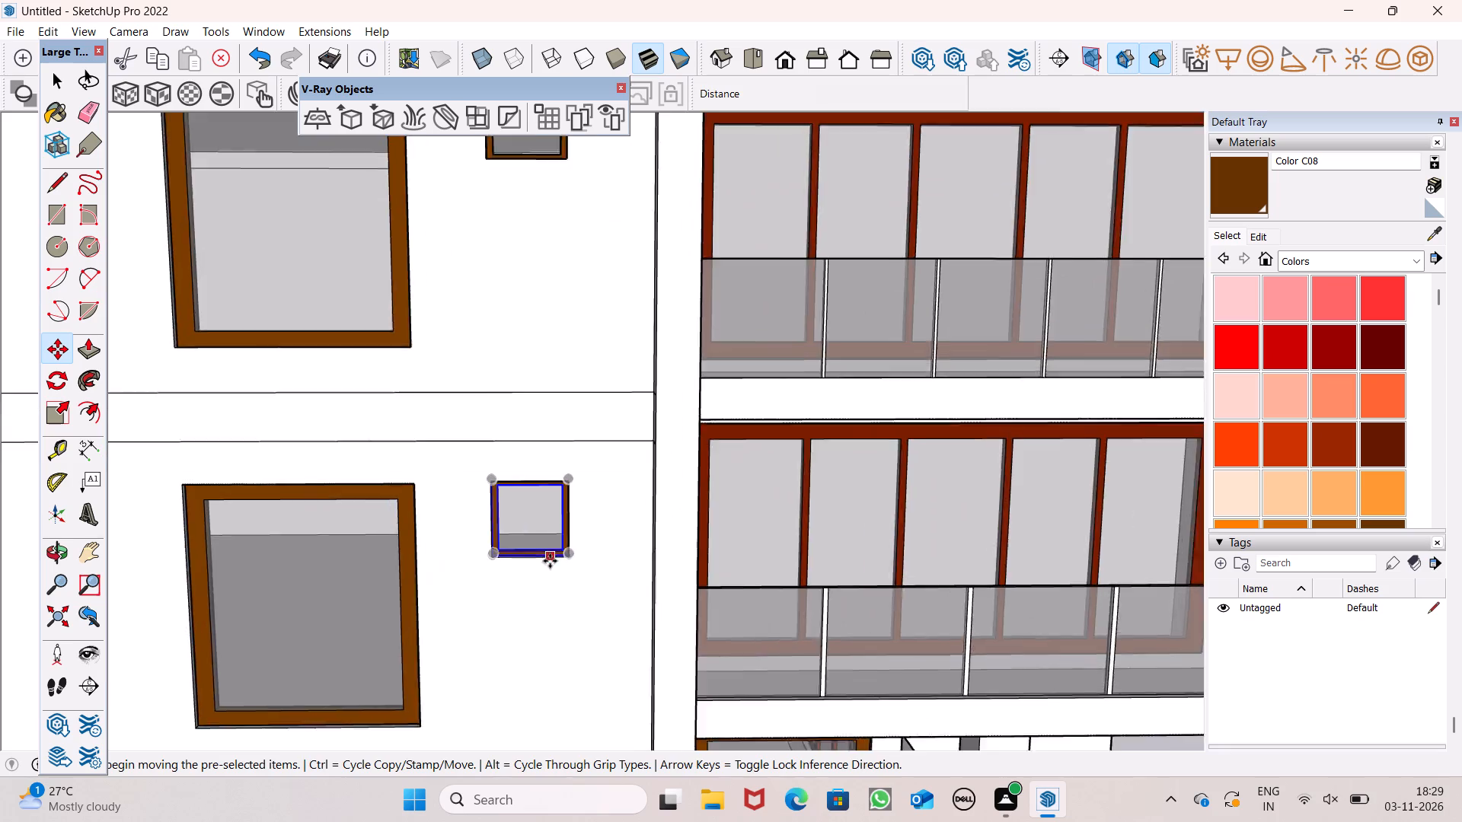
{"action": "scroll", "coordinate": [550, 561], "scroll_direction": "up", "scroll_amount": 2}
{"action": "middle_click_drag", "start_coordinate": [583, 587], "coordinate": [541, 558]}
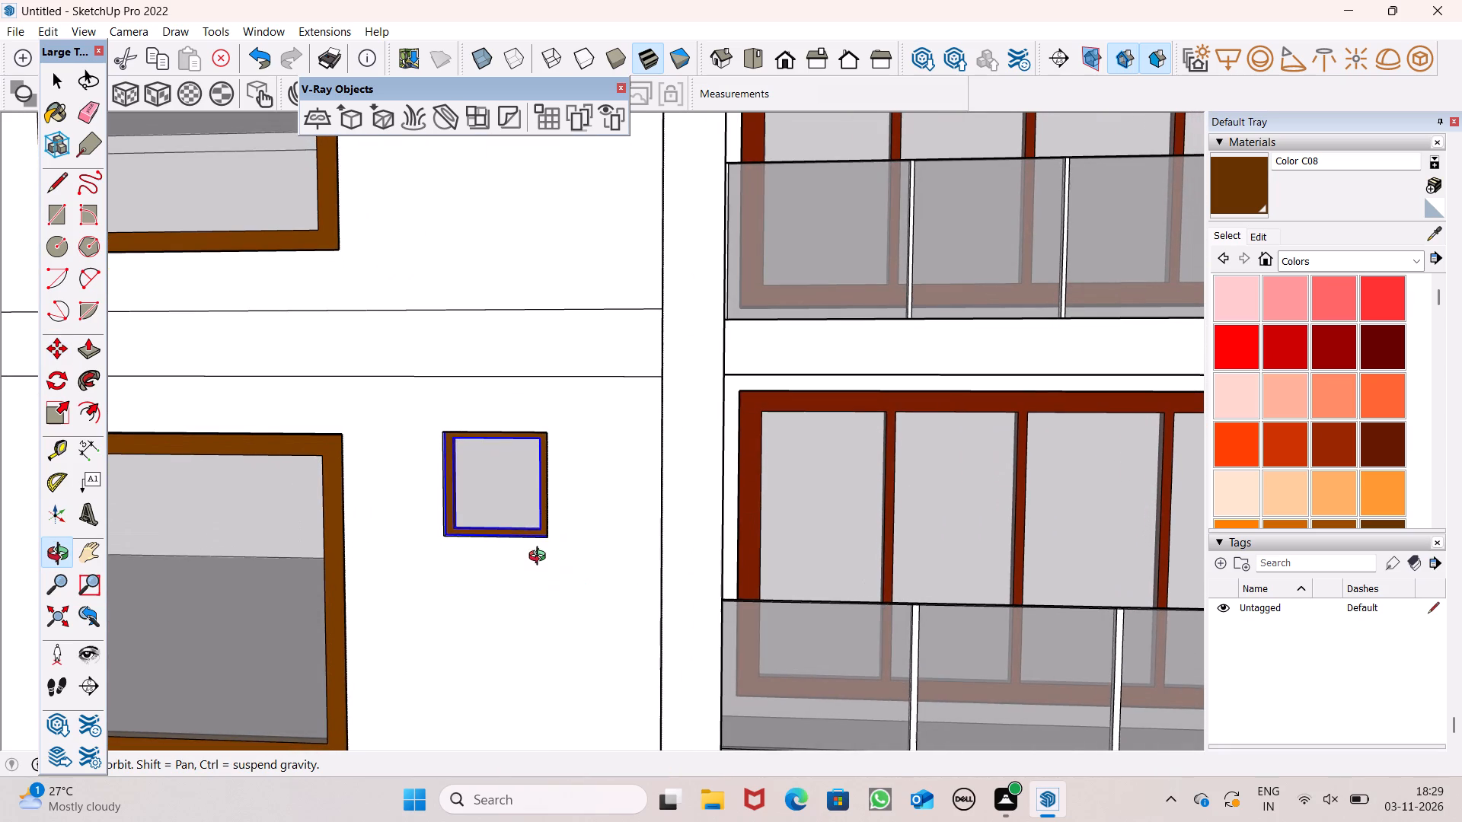
{"action": "middle_click_drag", "start_coordinate": [541, 558], "coordinate": [553, 530]}
{"action": "scroll", "coordinate": [546, 496], "scroll_direction": "up", "scroll_amount": 8}
{"action": "middle_click_drag", "start_coordinate": [554, 464], "coordinate": [591, 505]}
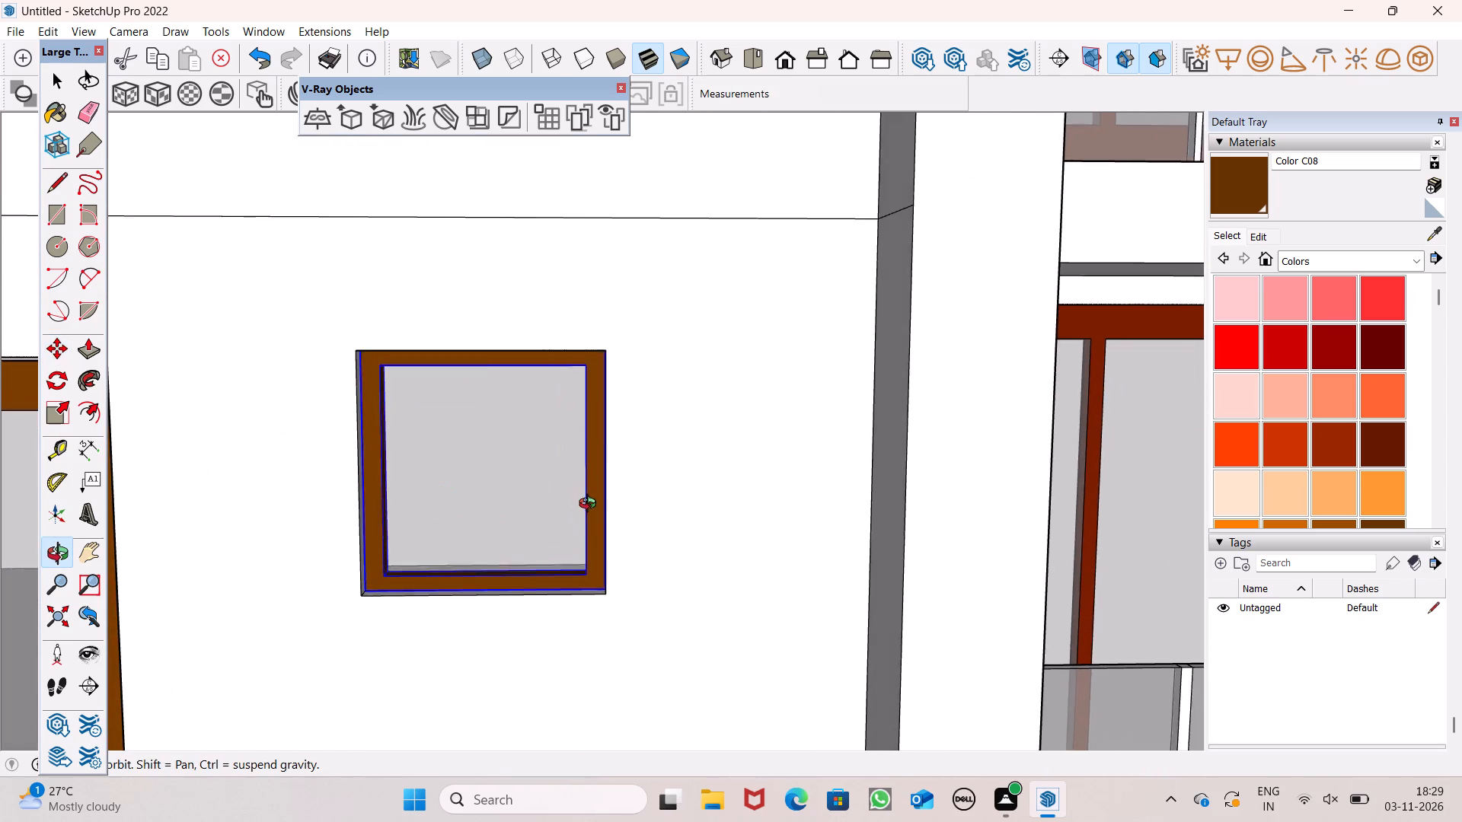
{"action": "middle_click_drag", "start_coordinate": [591, 505], "coordinate": [592, 506]}
{"action": "scroll", "coordinate": [612, 578], "scroll_direction": "up", "scroll_amount": 5}
{"action": "scroll", "coordinate": [579, 487], "scroll_direction": "down", "scroll_amount": 4}
{"action": "key", "text": "space"}
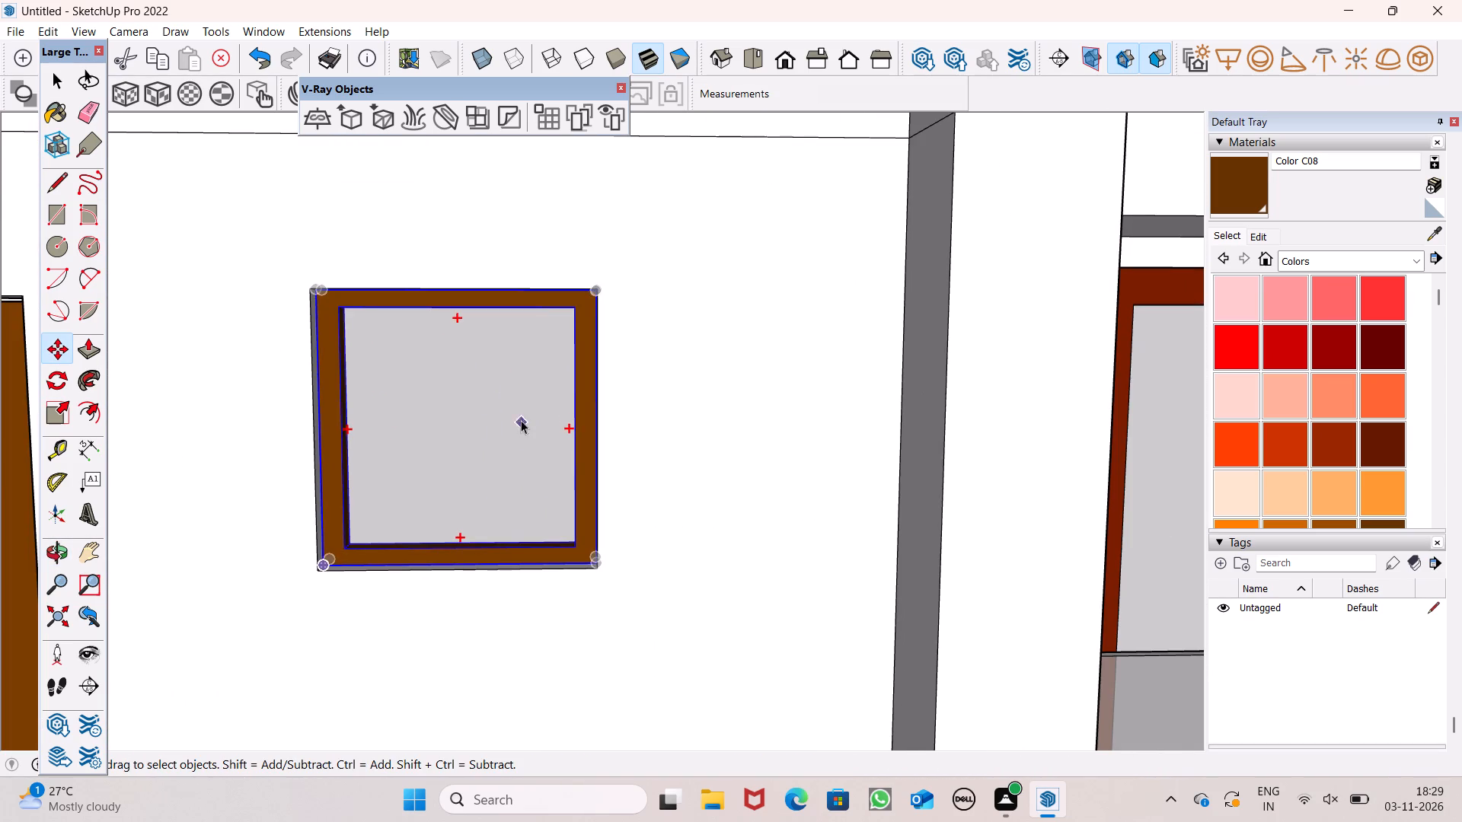
{"action": "scroll", "coordinate": [511, 409], "scroll_direction": "down", "scroll_amount": 5}
{"action": "middle_click_drag", "start_coordinate": [478, 482], "coordinate": [521, 523]}
{"action": "scroll", "coordinate": [472, 494], "scroll_direction": "up", "scroll_amount": 14}
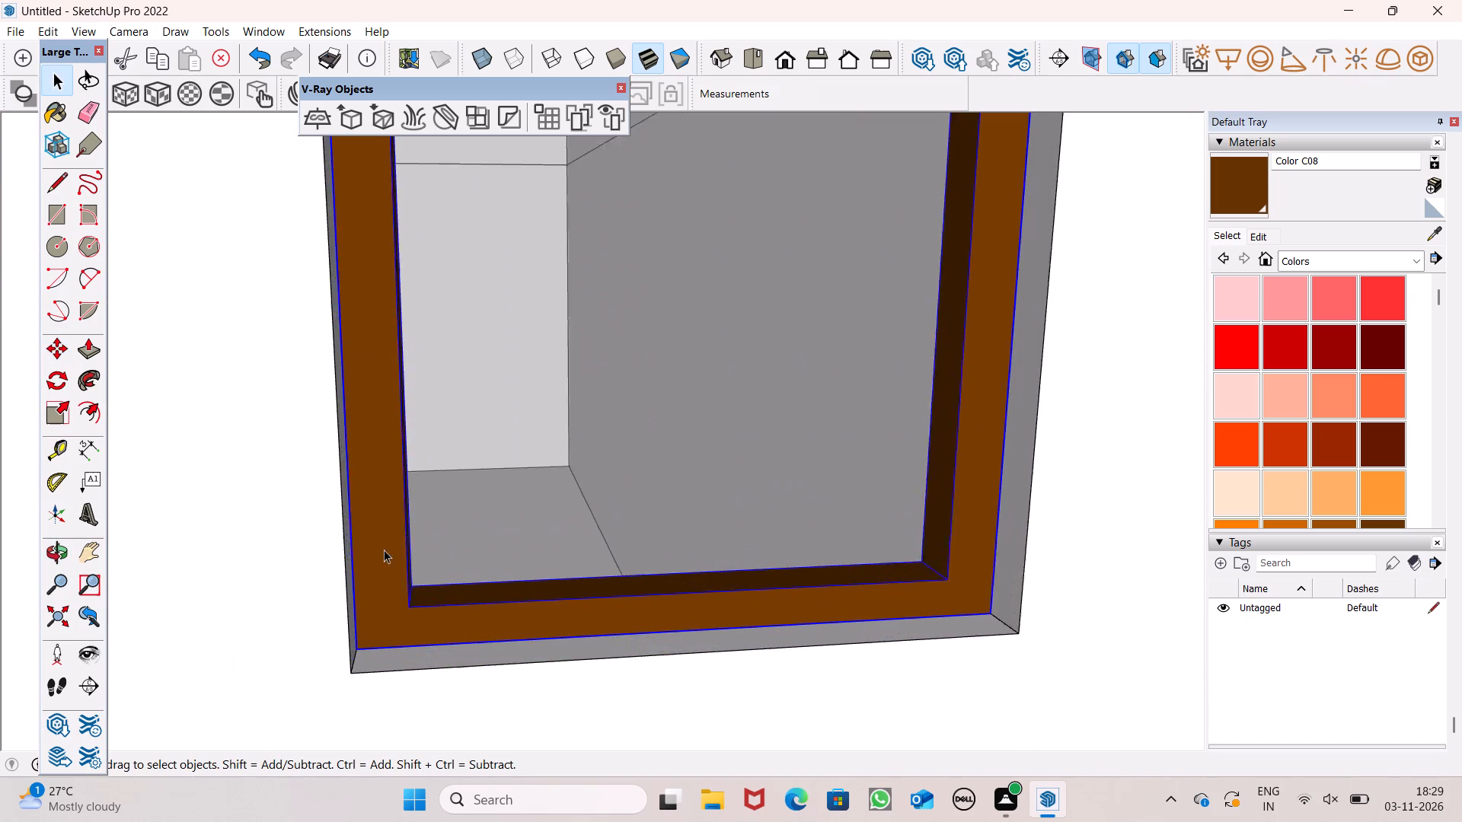
{"action": "scroll", "coordinate": [384, 550], "scroll_direction": "up", "scroll_amount": 1}
{"action": "middle_click_drag", "start_coordinate": [374, 534], "coordinate": [325, 602]}
{"action": "scroll", "coordinate": [372, 535], "scroll_direction": "up", "scroll_amount": 1}
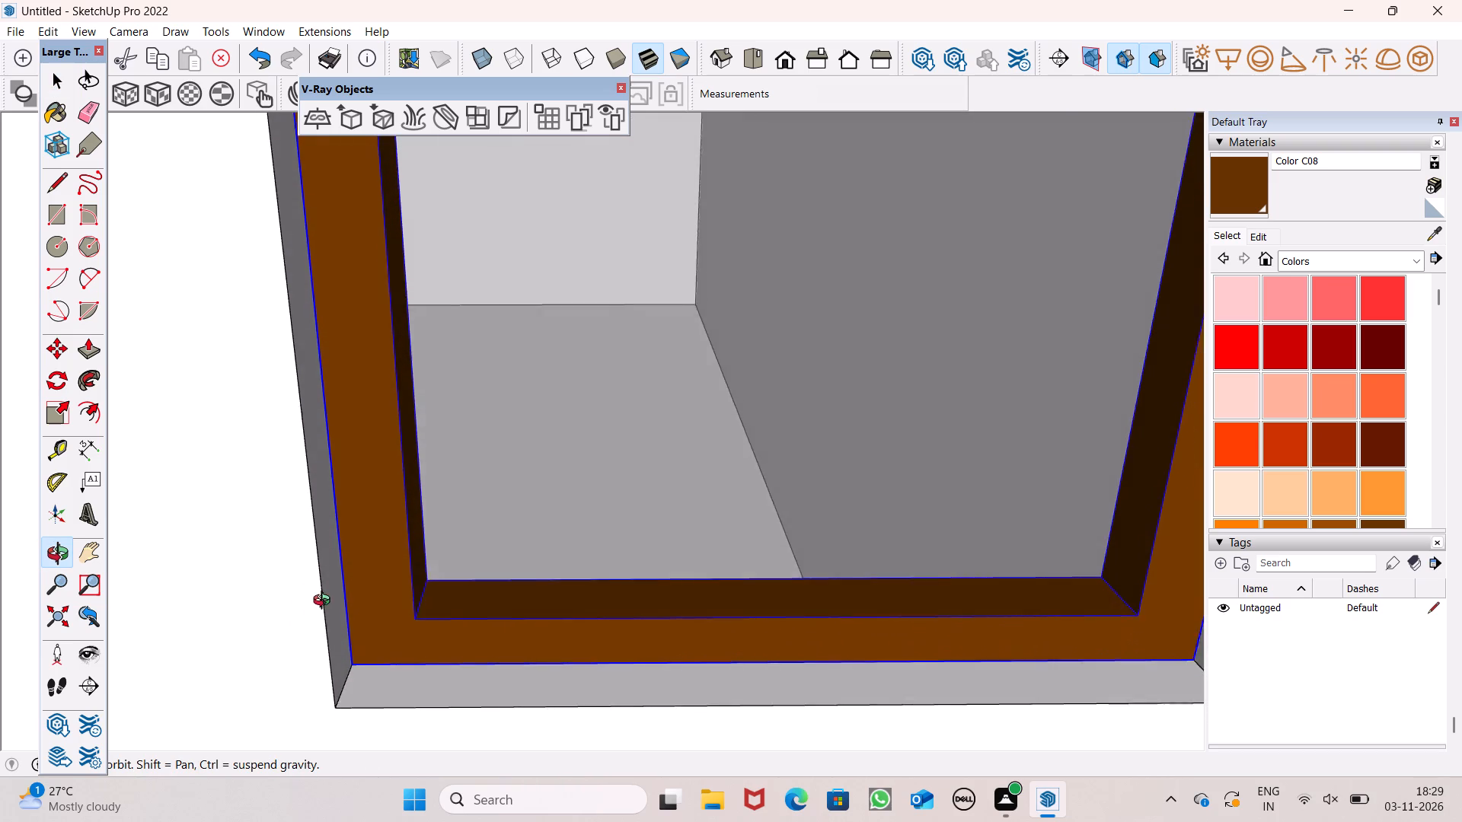
{"action": "middle_click_drag", "start_coordinate": [325, 602], "coordinate": [436, 485]}
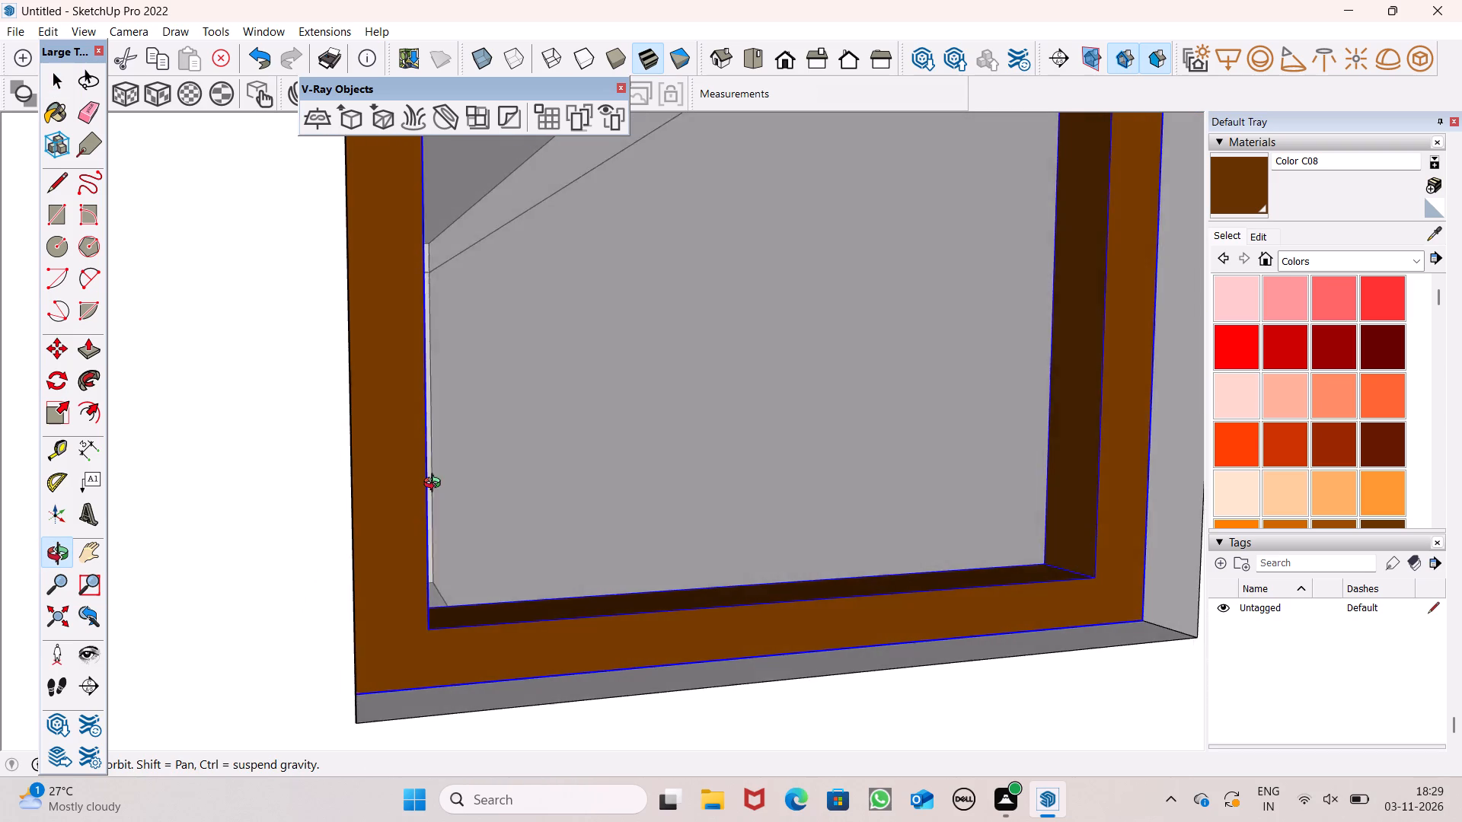
{"action": "middle_click_drag", "start_coordinate": [436, 485], "coordinate": [367, 542]}
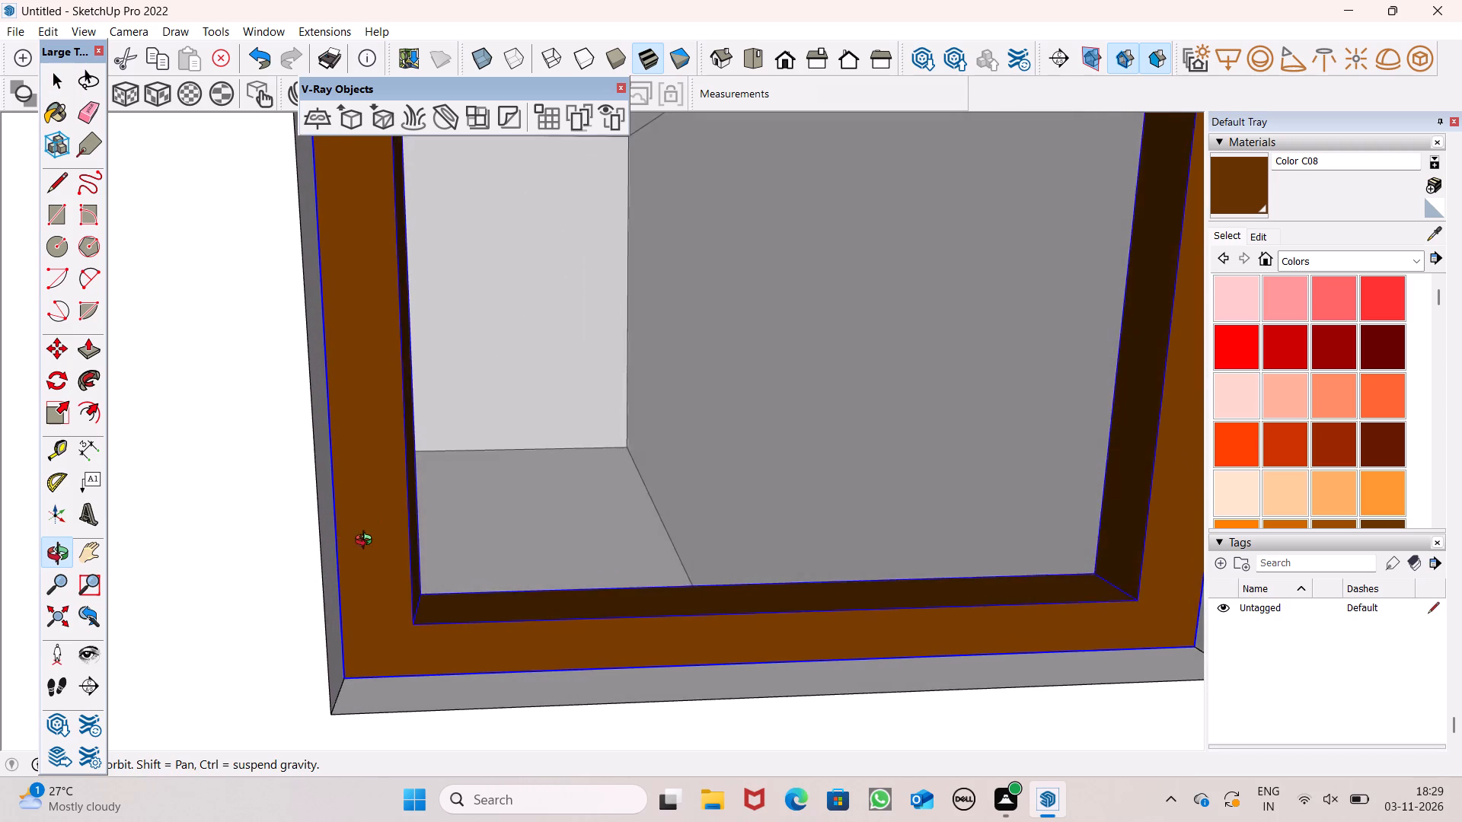
{"action": "middle_click_drag", "start_coordinate": [367, 542], "coordinate": [359, 358]}
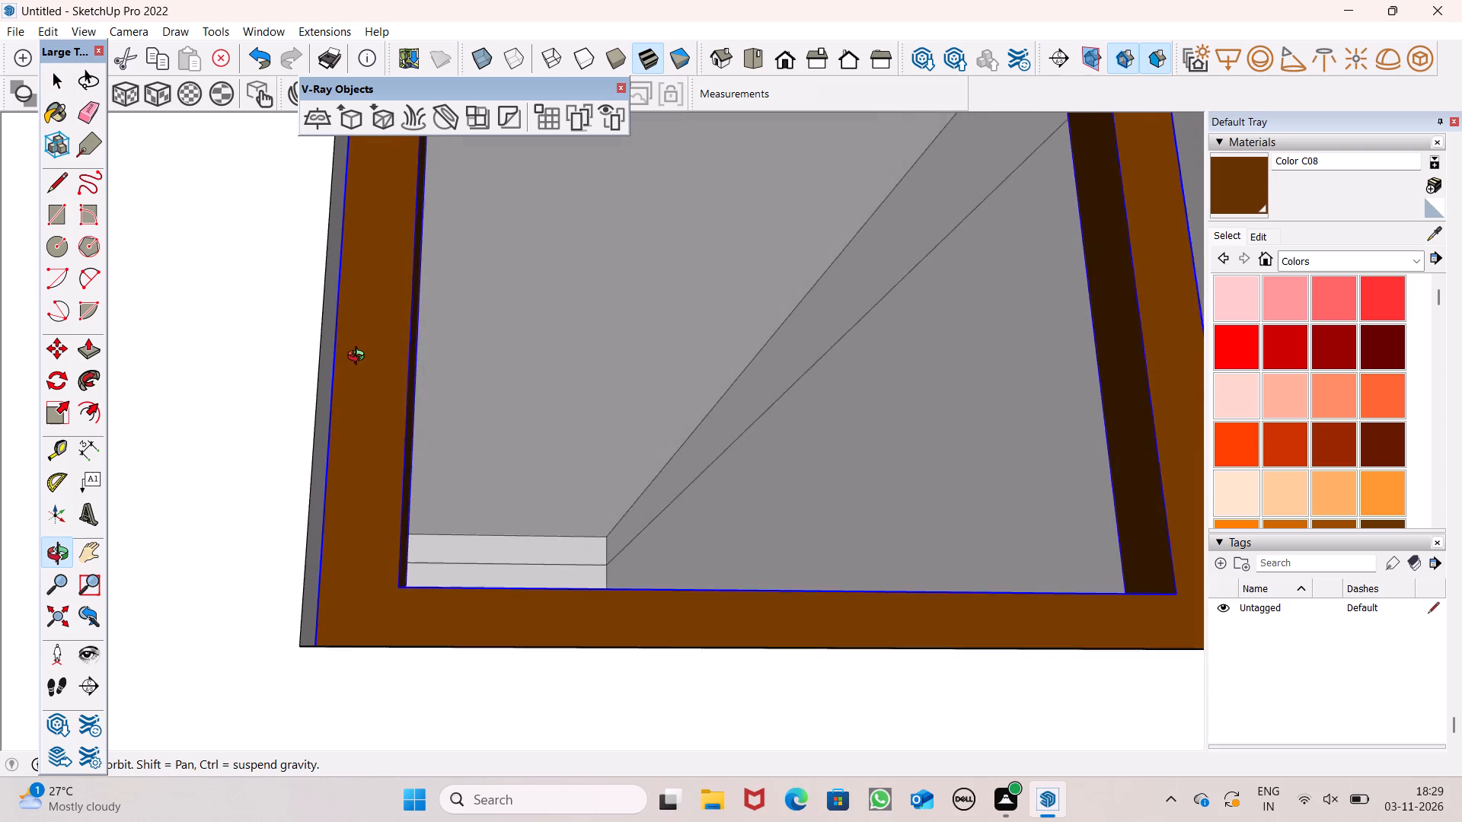
{"action": "middle_click_drag", "start_coordinate": [359, 358], "coordinate": [356, 486]}
{"action": "scroll", "coordinate": [433, 420], "scroll_direction": "down", "scroll_amount": 10}
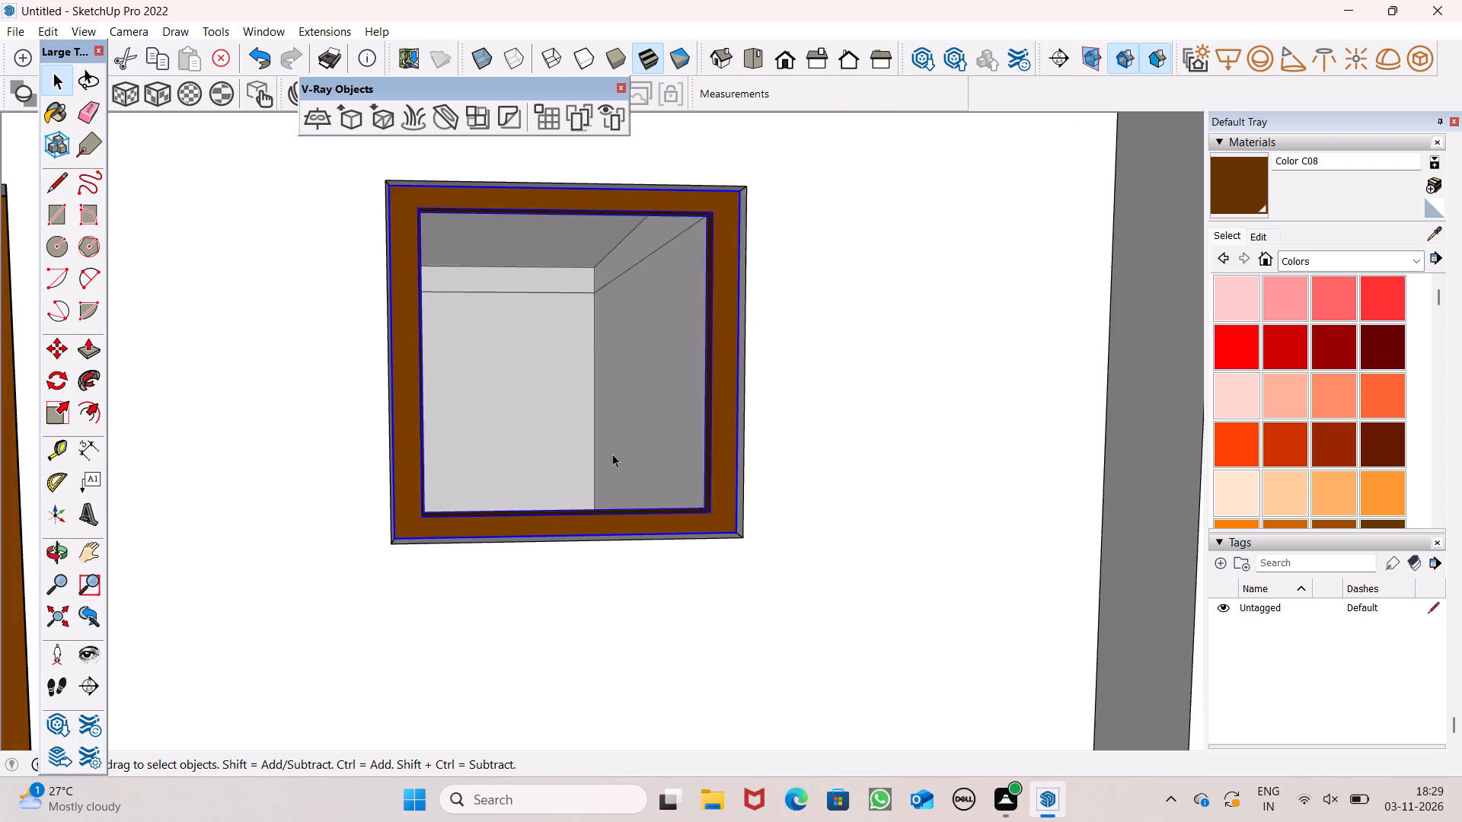
{"action": "middle_click_drag", "start_coordinate": [612, 454], "coordinate": [547, 410]}
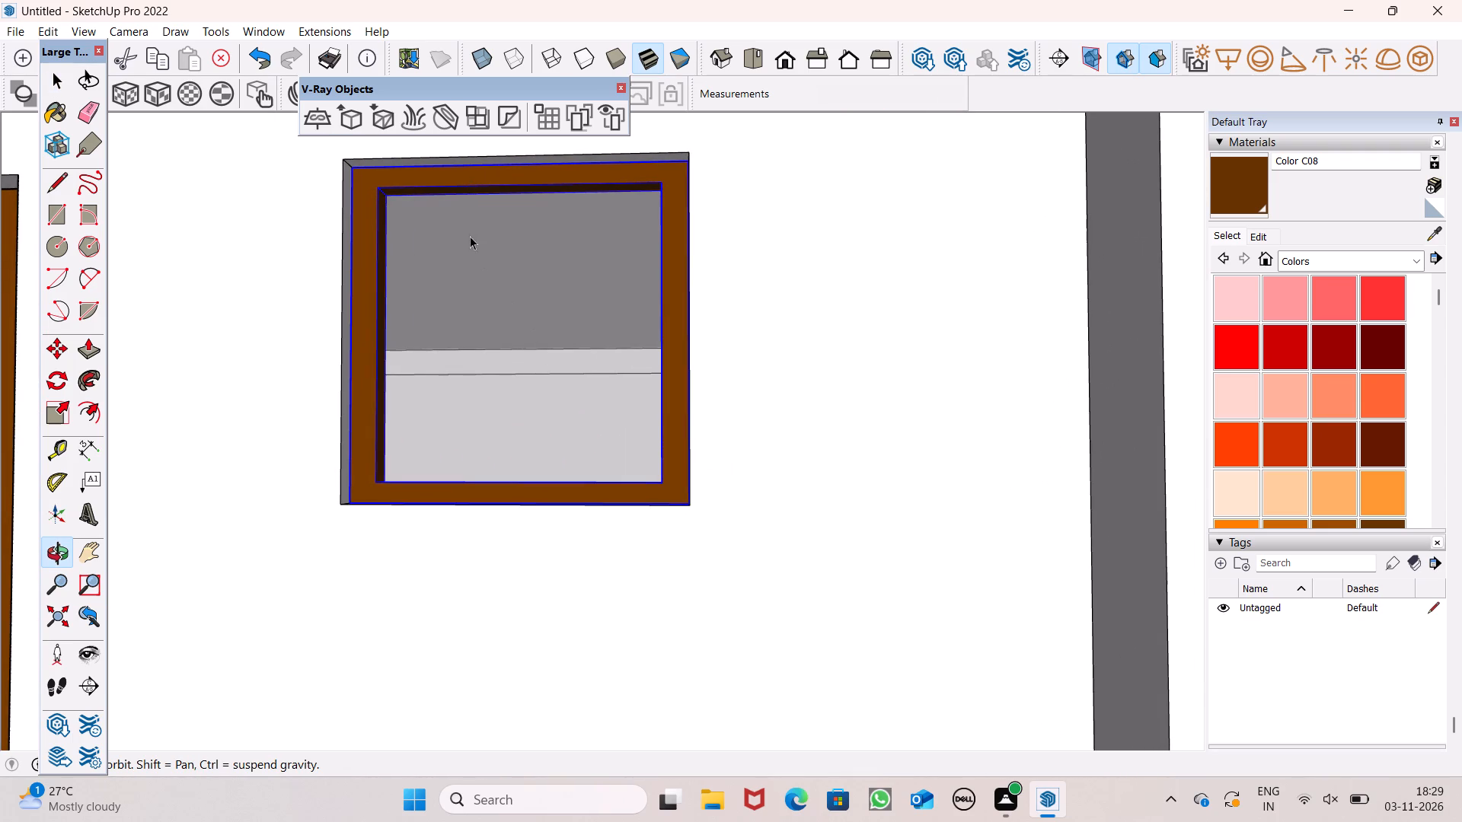
{"action": "scroll", "coordinate": [531, 340], "scroll_direction": "down", "scroll_amount": 5}
{"action": "middle_click_drag", "start_coordinate": [624, 380], "coordinate": [624, 493]}
{"action": "scroll", "coordinate": [624, 473], "scroll_direction": "up", "scroll_amount": 1}
{"action": "scroll", "coordinate": [580, 323], "scroll_direction": "down", "scroll_amount": 3}
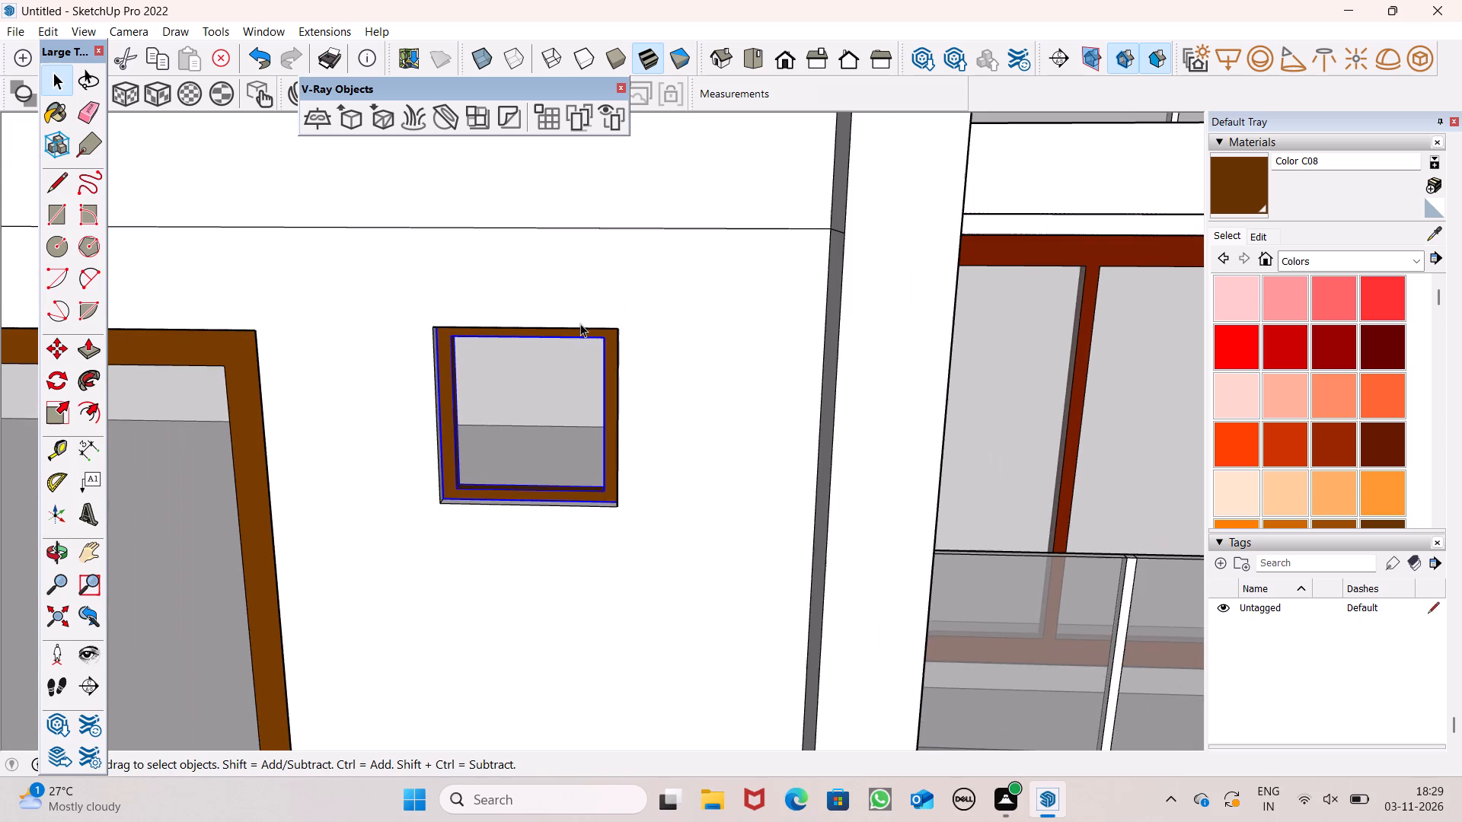
{"action": "scroll", "coordinate": [580, 323], "scroll_direction": "down", "scroll_amount": 1}
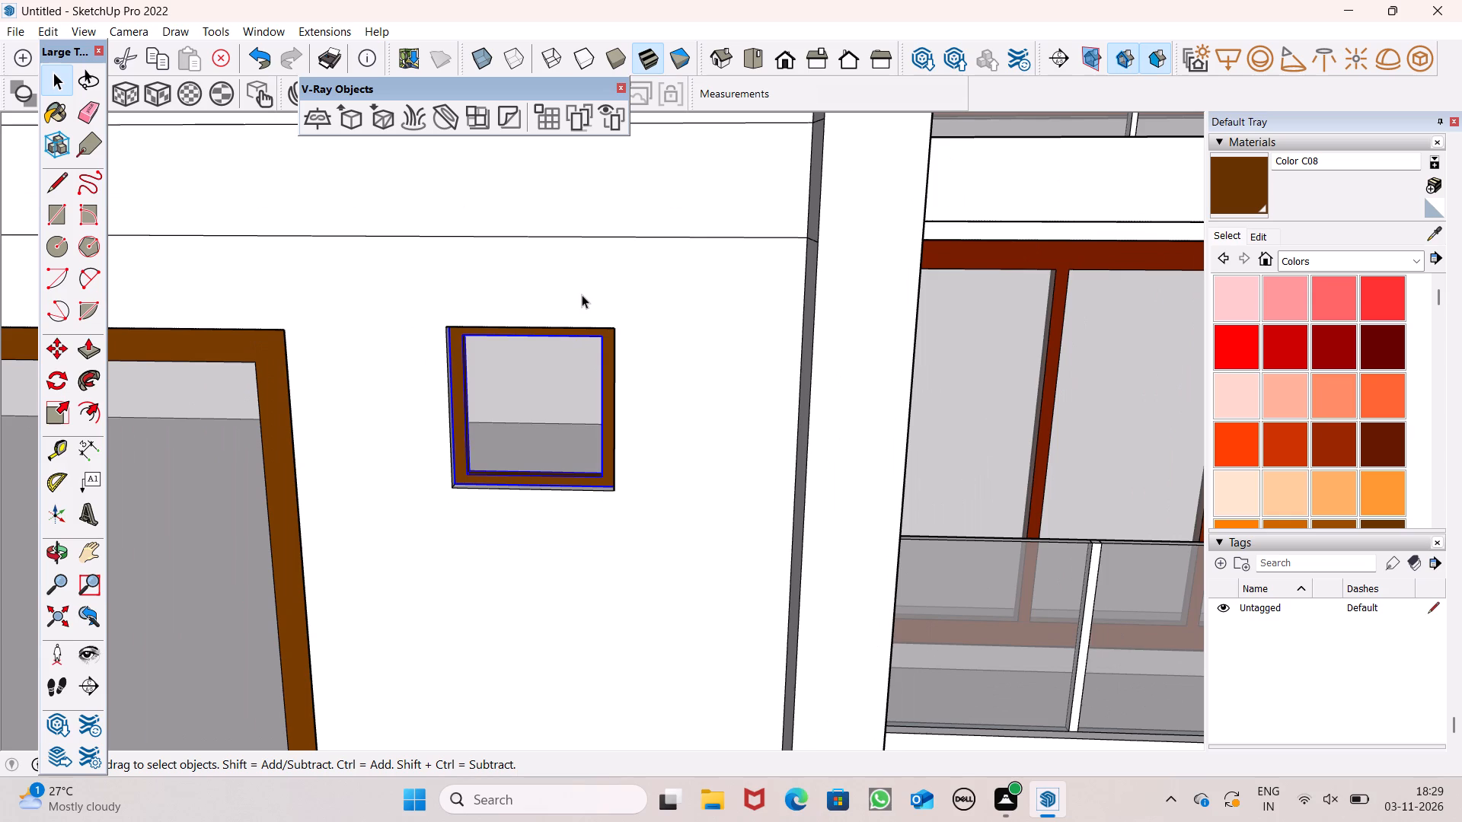
{"action": "scroll", "coordinate": [583, 308], "scroll_direction": "down", "scroll_amount": 9}
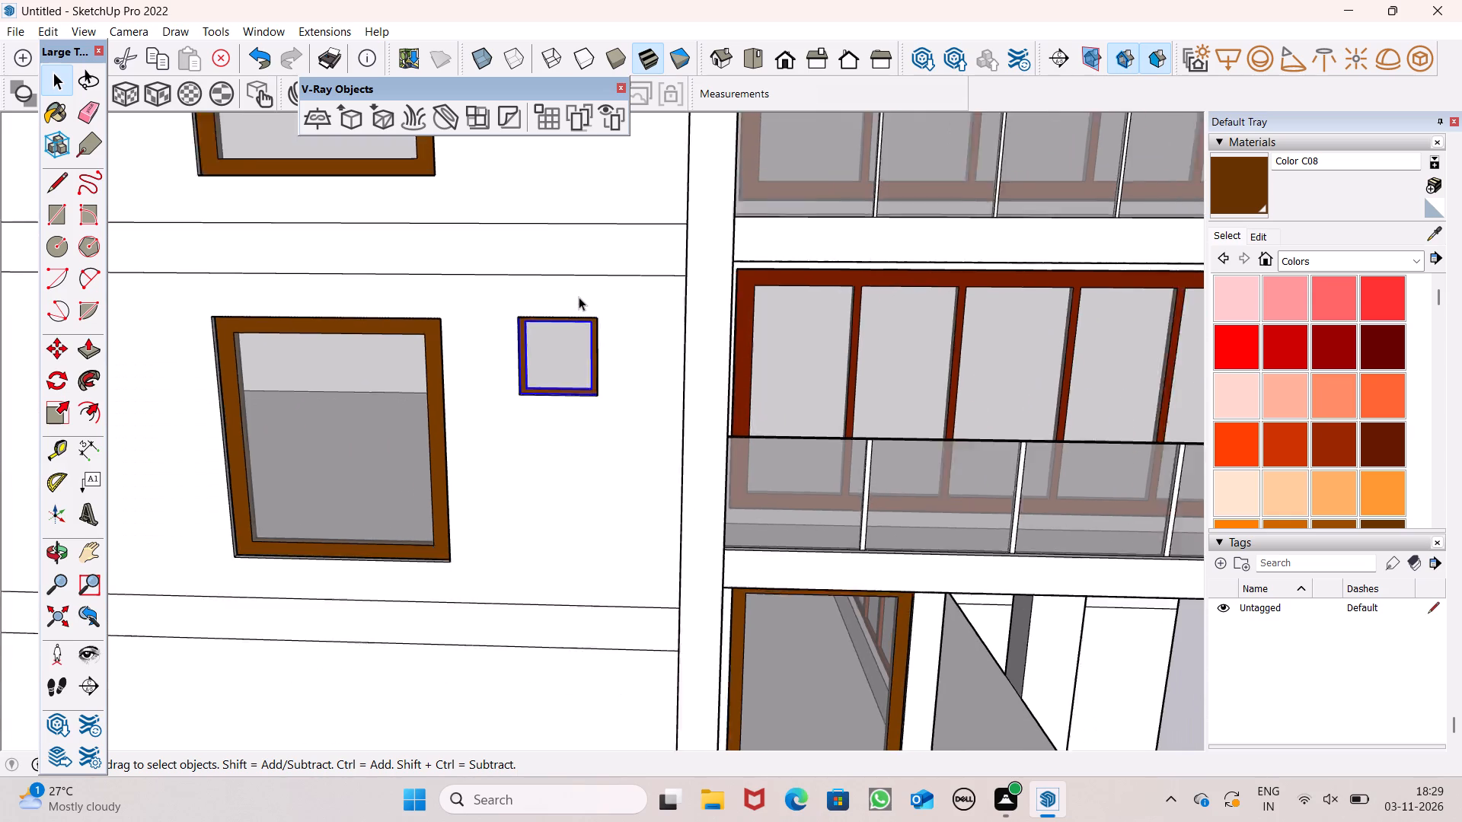
{"action": "scroll", "coordinate": [579, 297], "scroll_direction": "down", "scroll_amount": 12}
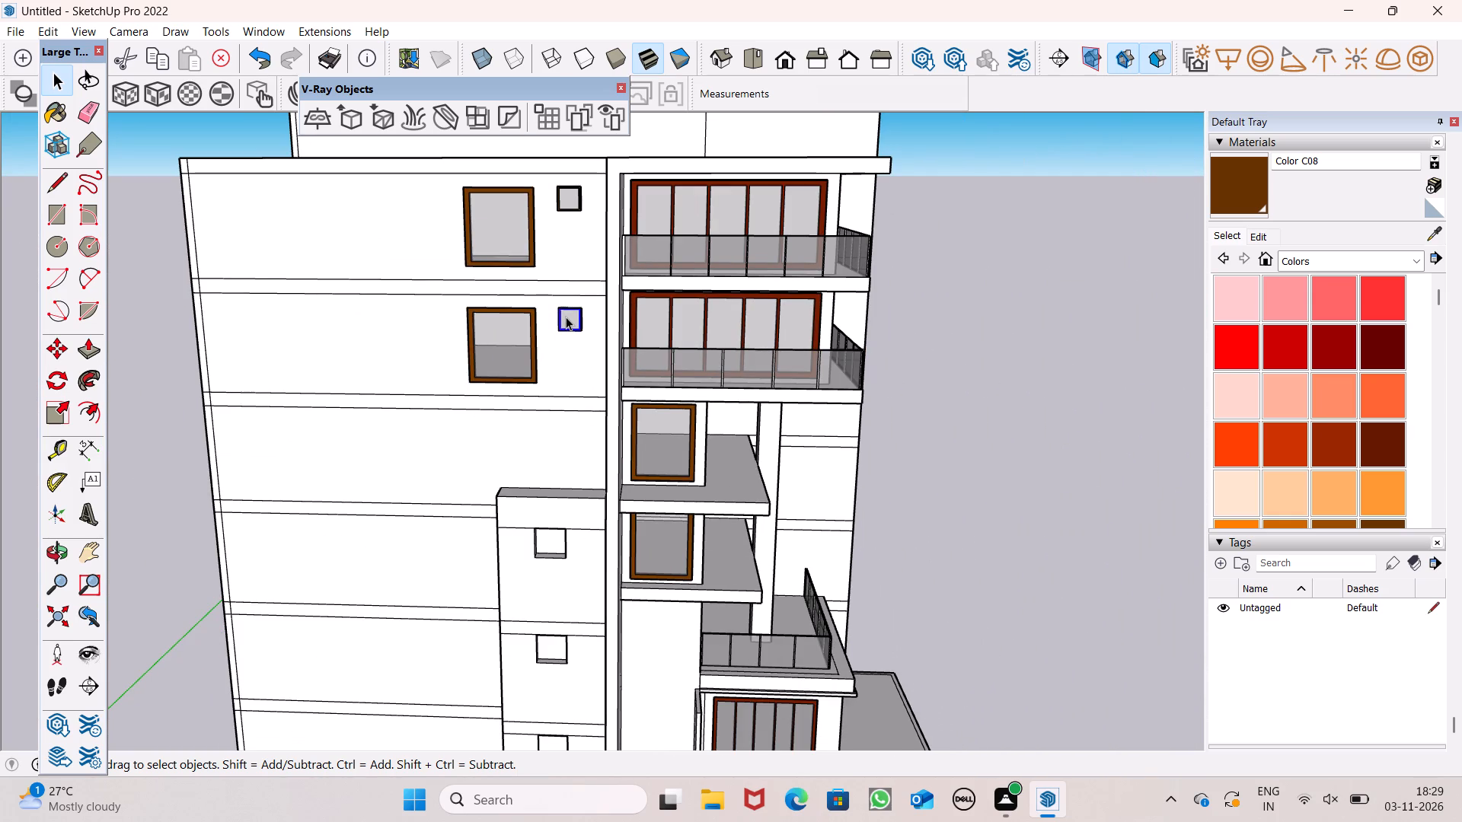
Copy the small square frame about 22' 8" down into the top opening of the projecting wall block.
{"action": "key", "text": "m"}
{"action": "key", "text": "Return"}
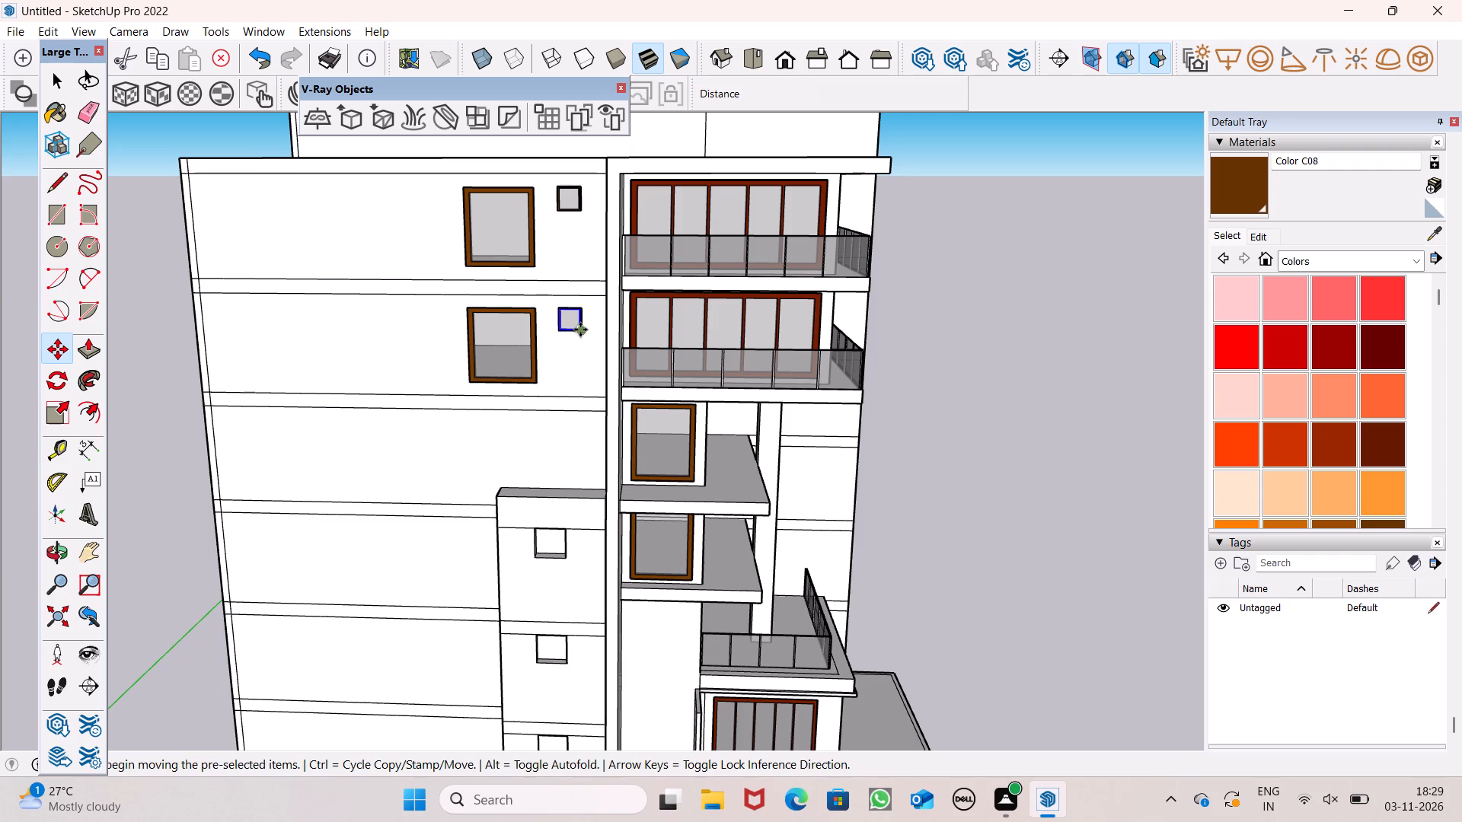
{"action": "left_click_drag", "start_coordinate": [580, 330], "coordinate": [561, 559]}
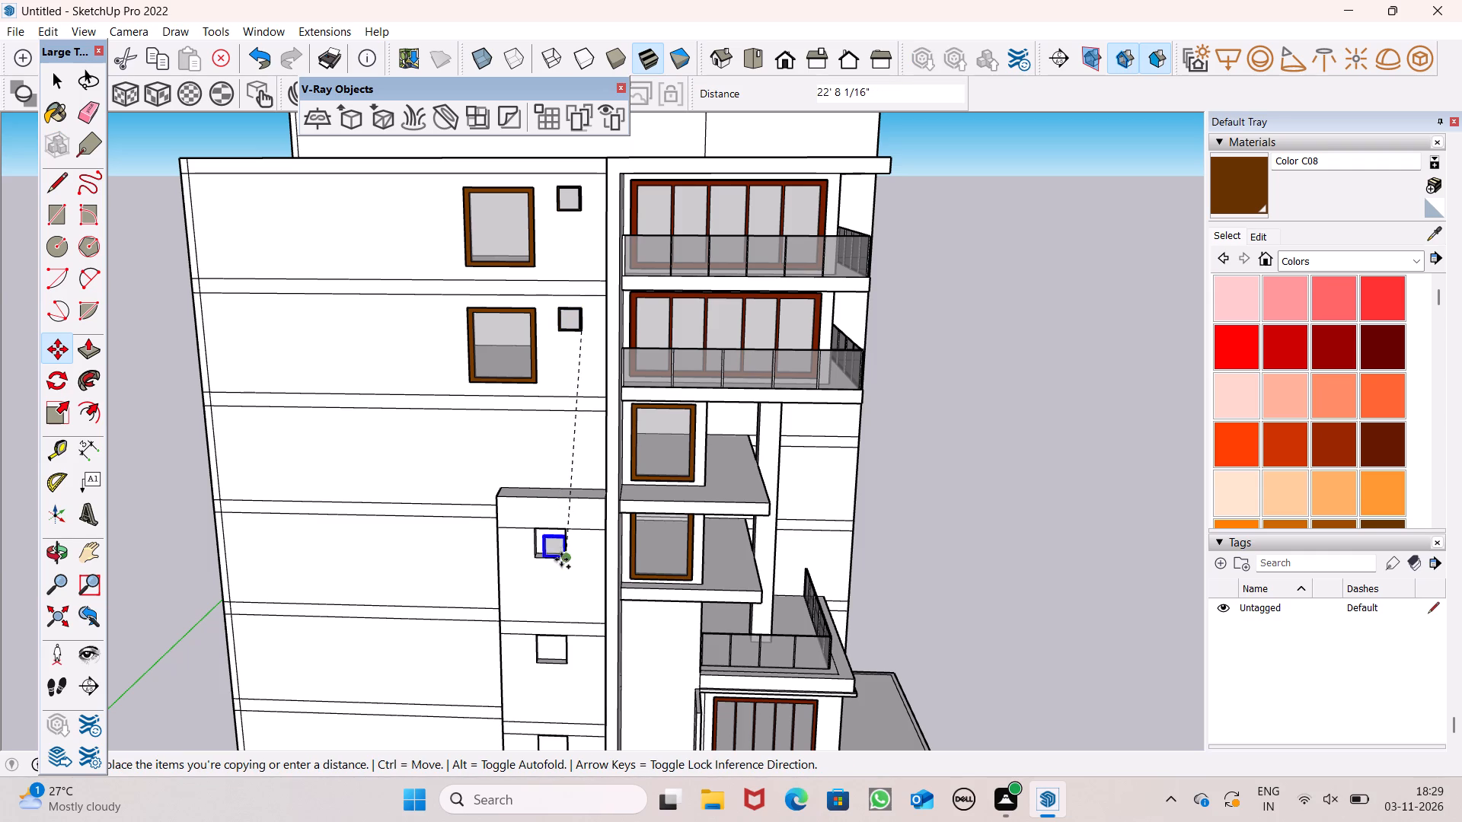
{"action": "left_click_drag", "start_coordinate": [561, 559], "coordinate": [562, 559]}
{"action": "scroll", "coordinate": [528, 556], "scroll_direction": "up", "scroll_amount": 9}
{"action": "middle_click_drag", "start_coordinate": [555, 569], "coordinate": [607, 536]}
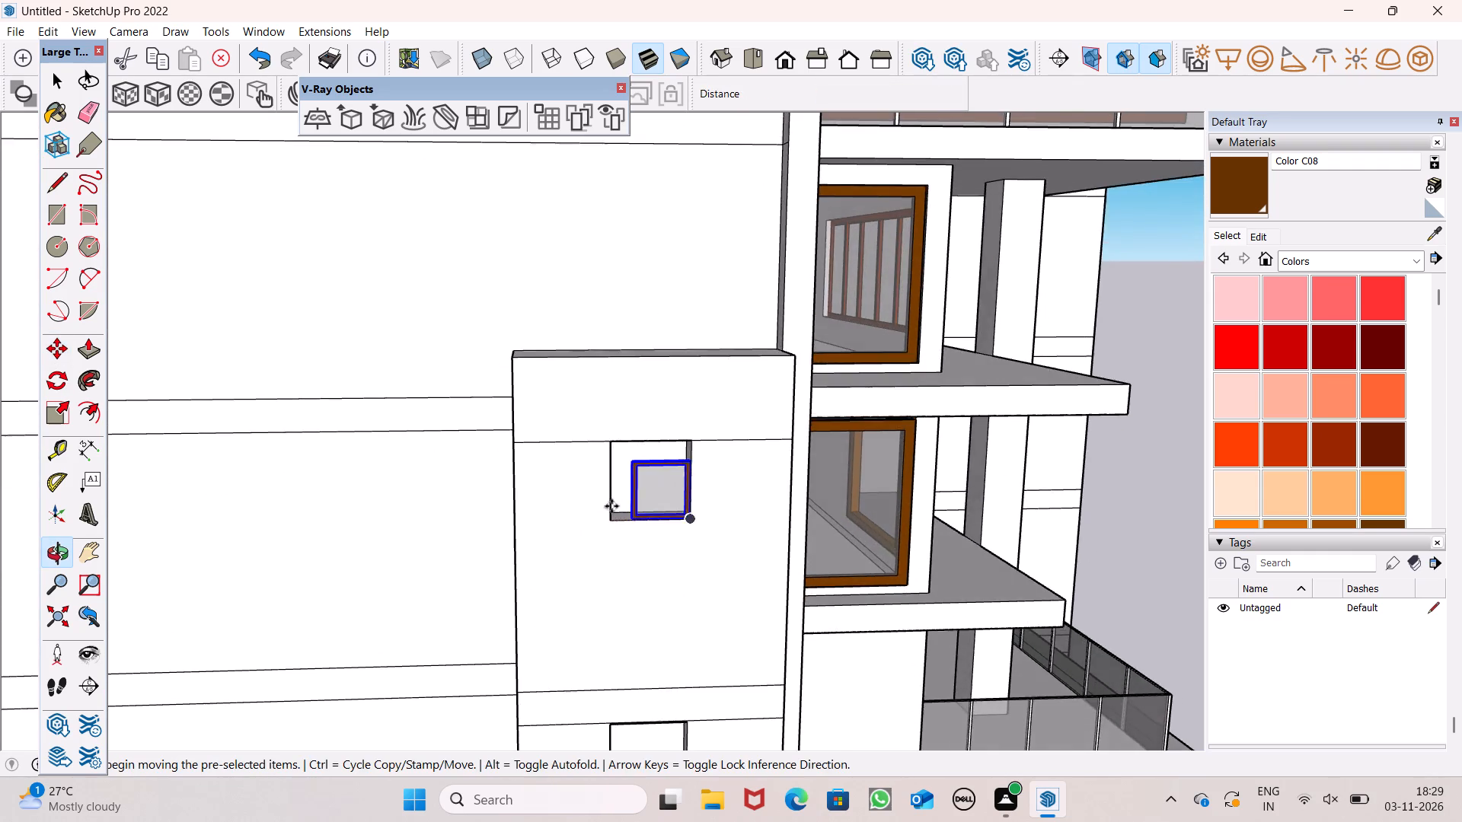
{"action": "scroll", "coordinate": [610, 483], "scroll_direction": "up", "scroll_amount": 7}
{"action": "middle_click_drag", "start_coordinate": [675, 585], "coordinate": [688, 603]}
{"action": "scroll", "coordinate": [687, 604], "scroll_direction": "up", "scroll_amount": 1}
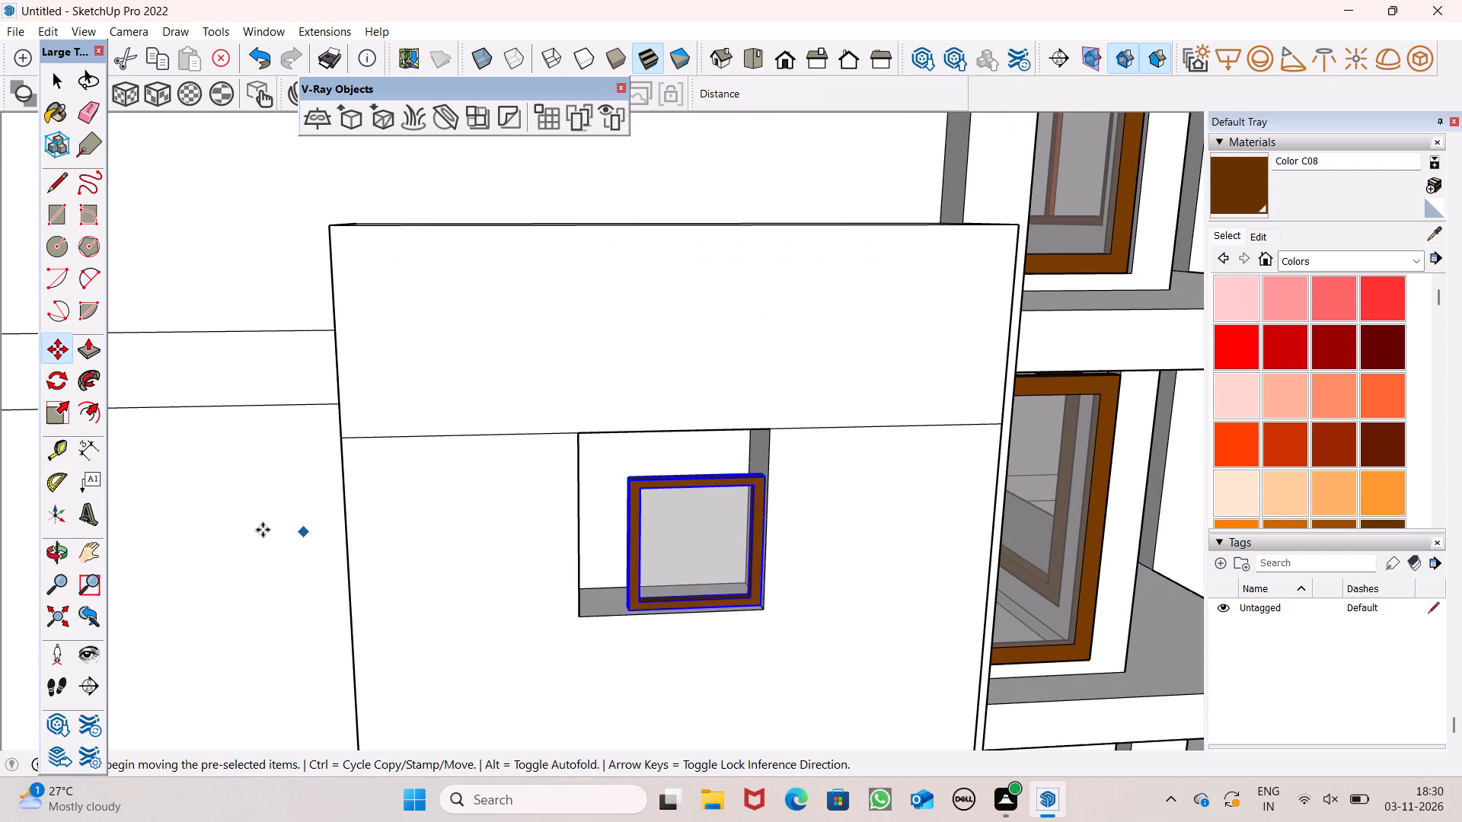
Stretch the copied frame to the opening's full width and height, scaling green about 1.38 and blue up to the top edge.
{"action": "left_click", "coordinate": [46, 410]}
{"action": "middle_click_drag", "start_coordinate": [567, 616], "coordinate": [586, 626]}
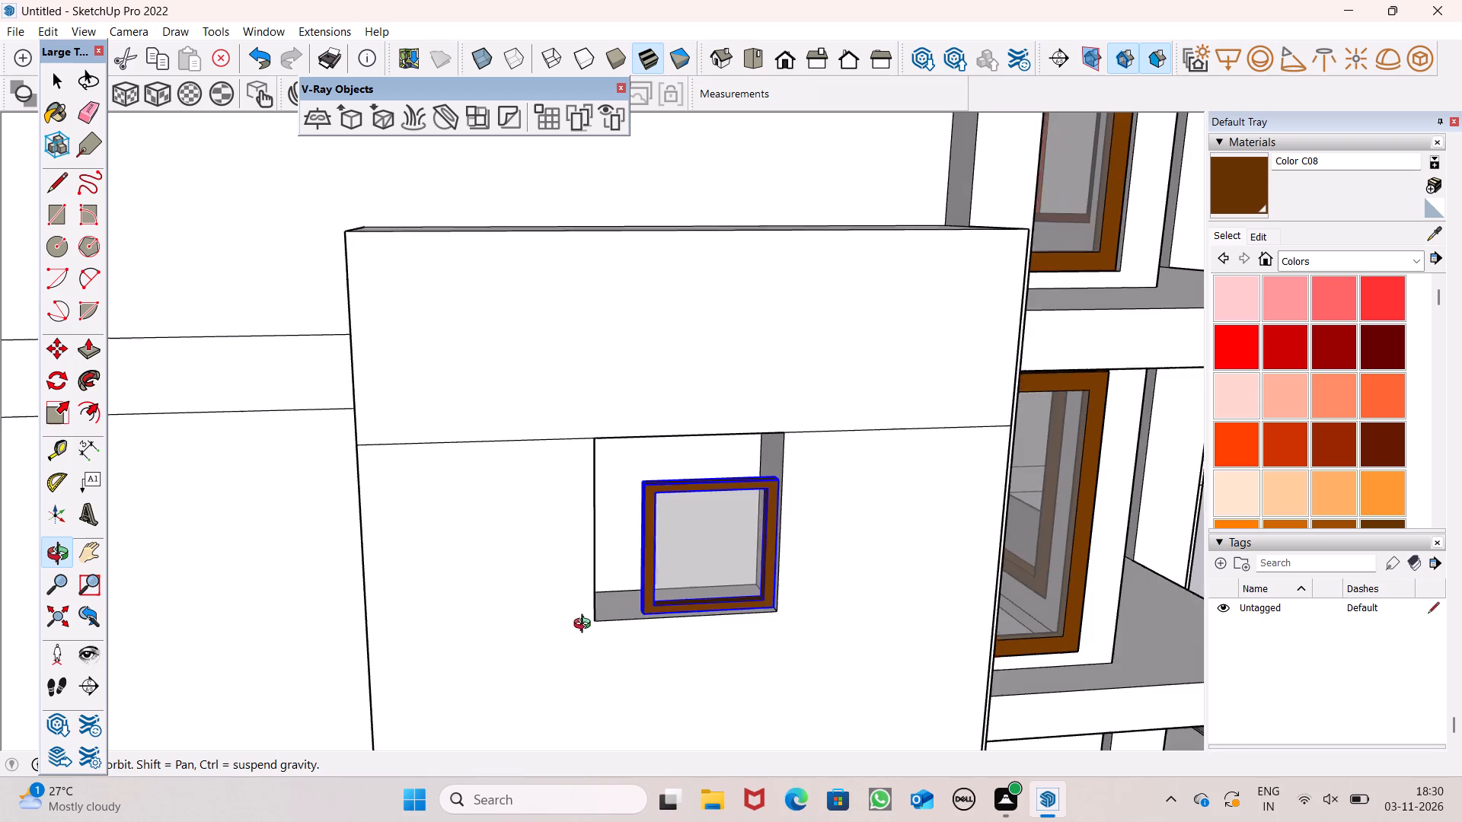
{"action": "middle_click_drag", "start_coordinate": [586, 626], "coordinate": [618, 634]}
{"action": "scroll", "coordinate": [651, 592], "scroll_direction": "up", "scroll_amount": 5}
{"action": "left_click_drag", "start_coordinate": [706, 546], "coordinate": [696, 548]}
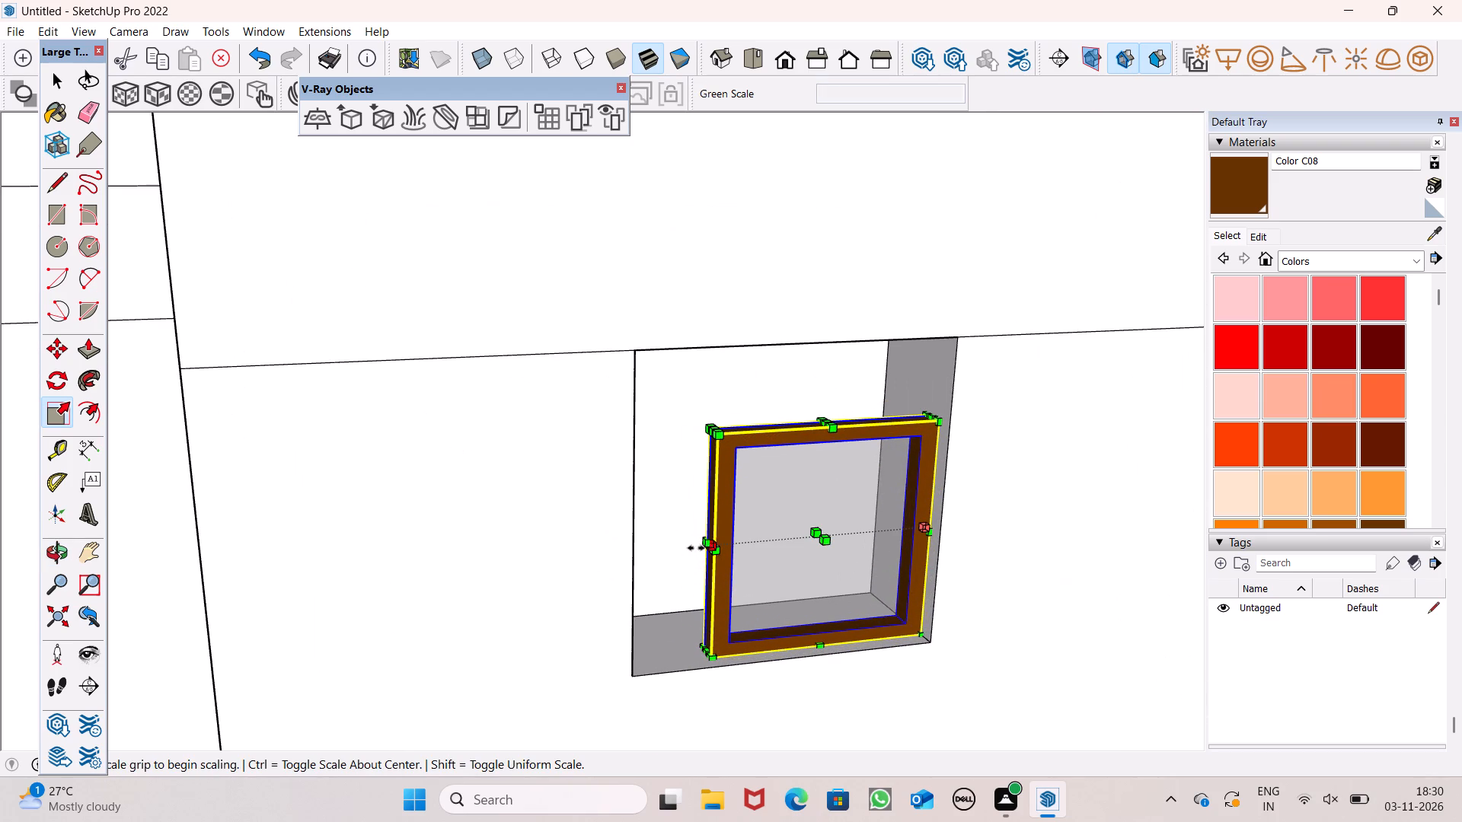
{"action": "left_click_drag", "start_coordinate": [696, 548], "coordinate": [629, 554]}
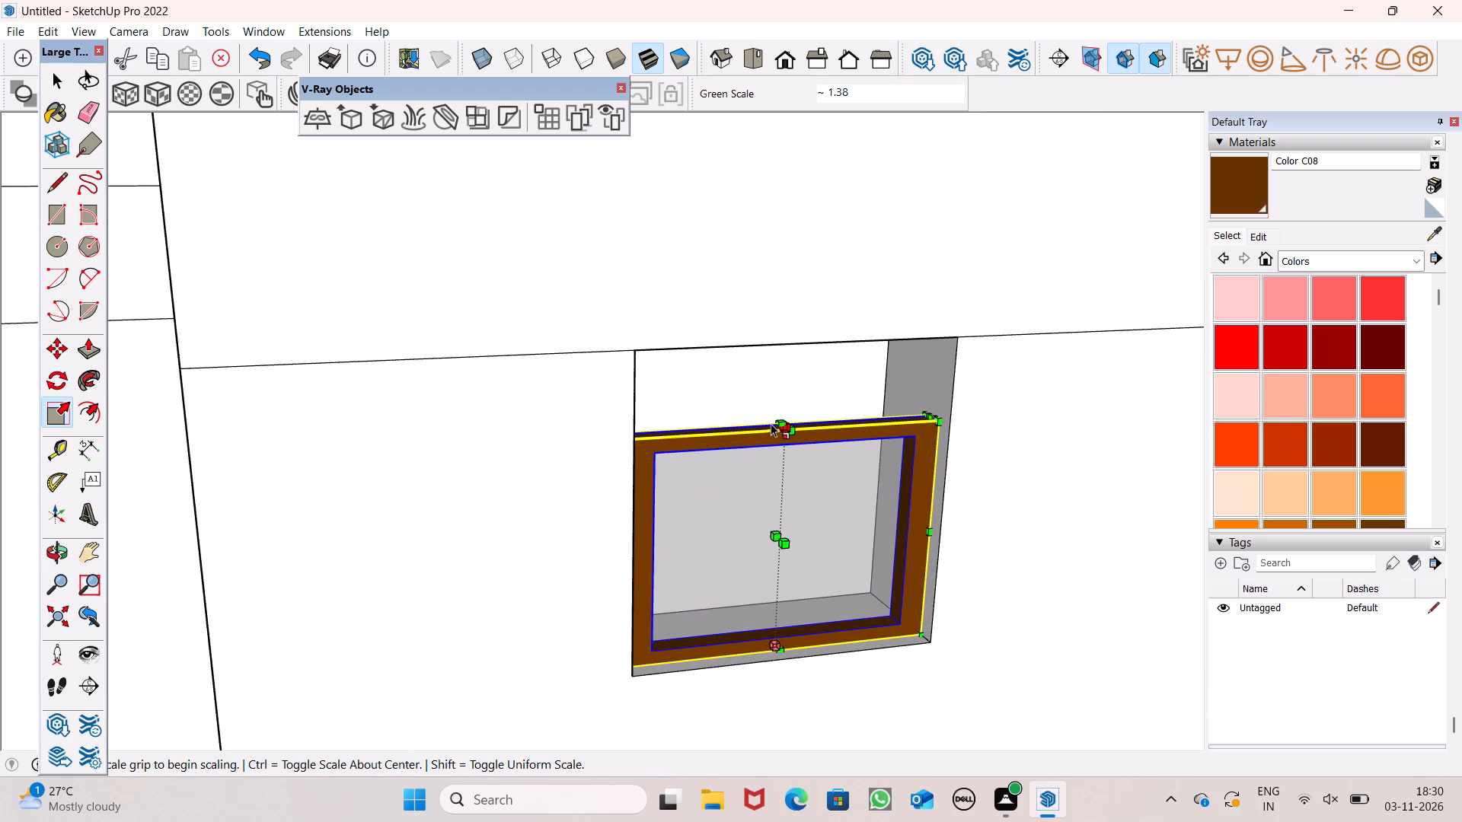
{"action": "left_click_drag", "start_coordinate": [778, 424], "coordinate": [678, 343]}
{"action": "scroll", "coordinate": [445, 337], "scroll_direction": "down", "scroll_amount": 3}
{"action": "scroll", "coordinate": [431, 346], "scroll_direction": "up", "scroll_amount": 1}
{"action": "scroll", "coordinate": [429, 347], "scroll_direction": "down", "scroll_amount": 4}
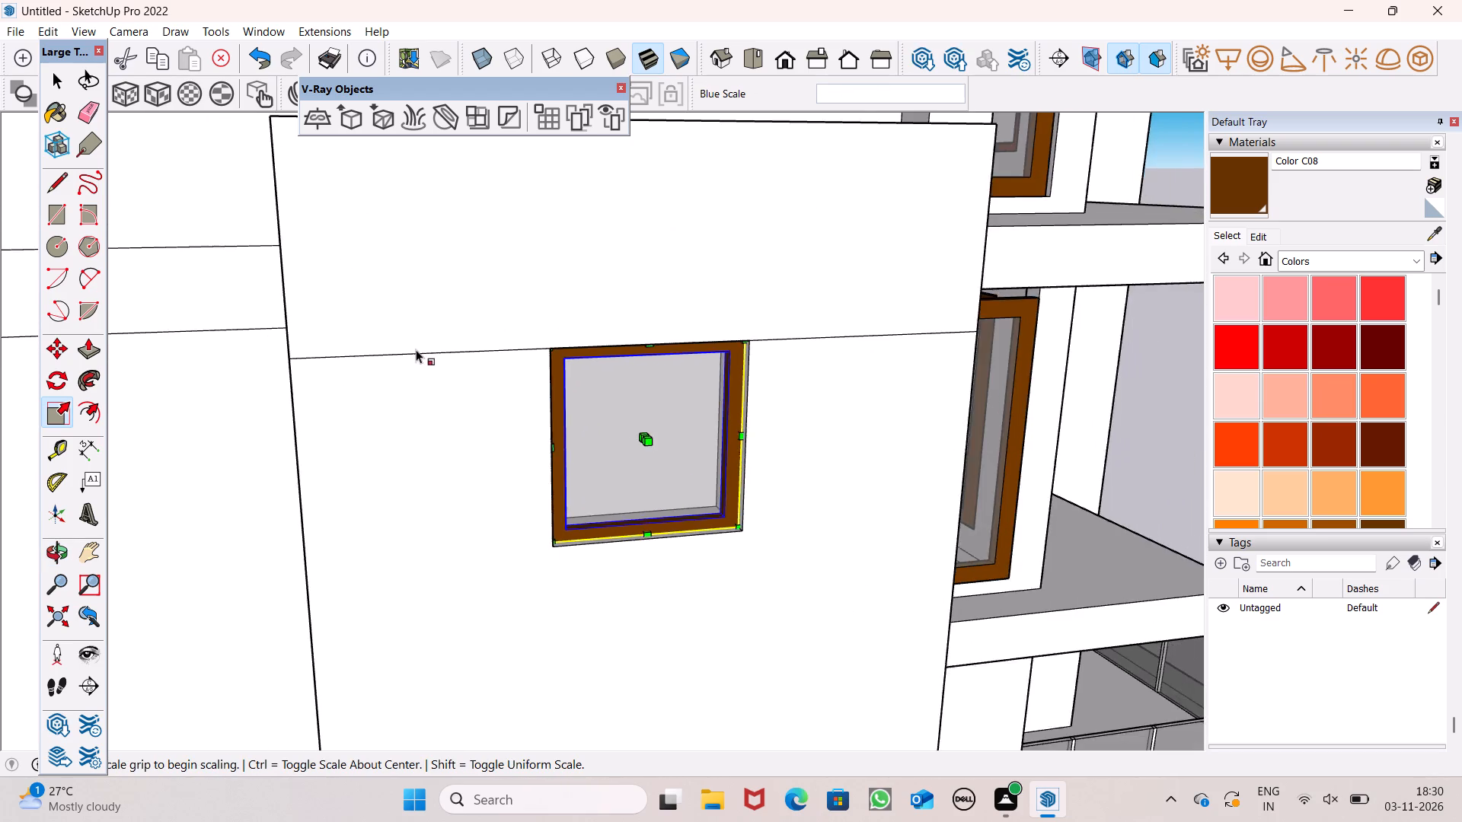
{"action": "scroll", "coordinate": [412, 349], "scroll_direction": "down", "scroll_amount": 6}
{"action": "key", "text": "space"}
Copy the fitted square frame straight down into the second small opening of the projecting wall block.
{"action": "middle_click_drag", "start_coordinate": [613, 450], "coordinate": [539, 471]}
{"action": "scroll", "coordinate": [674, 320], "scroll_direction": "down", "scroll_amount": 6}
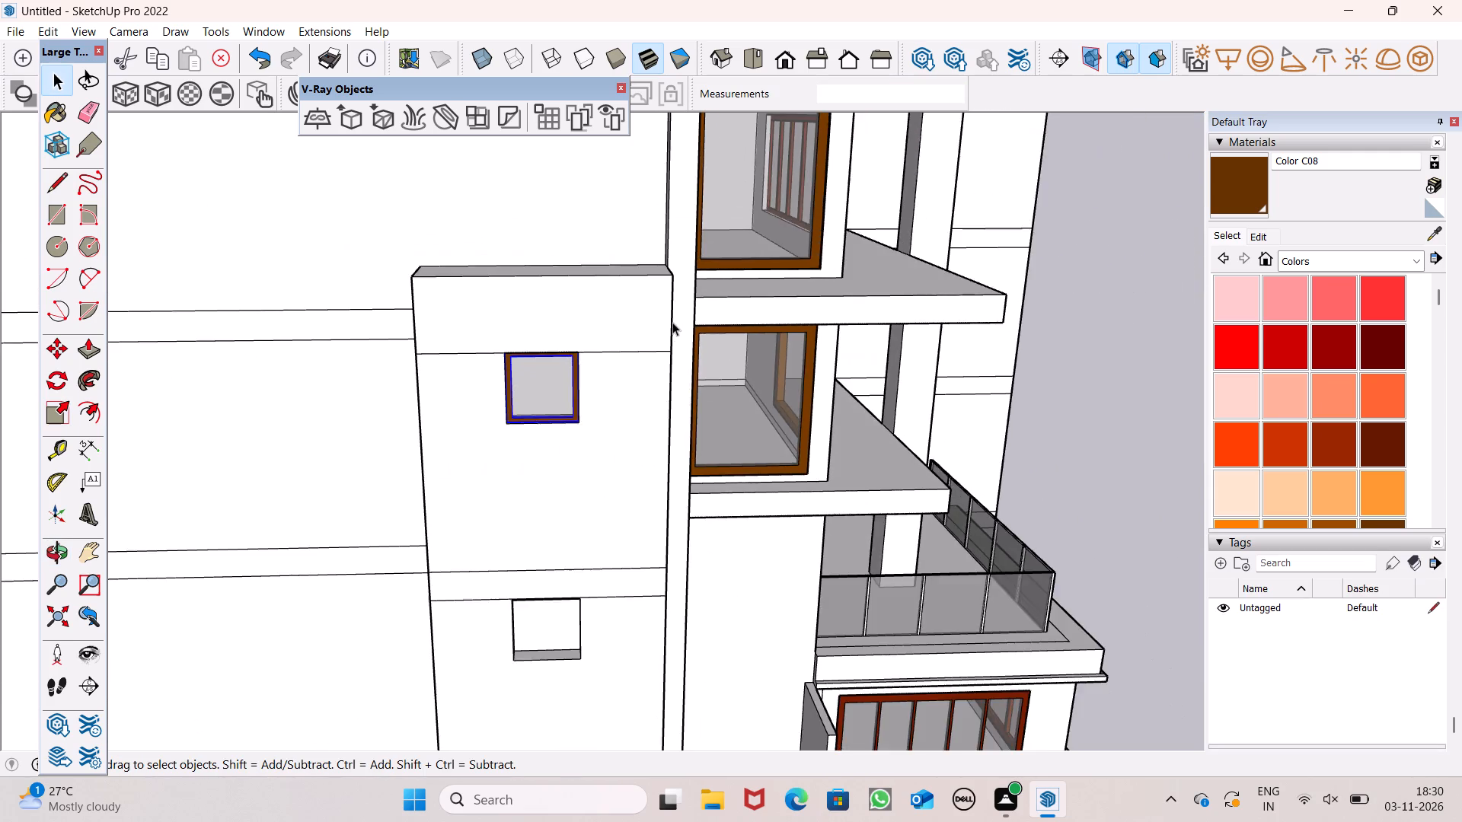
{"action": "scroll", "coordinate": [672, 325], "scroll_direction": "down", "scroll_amount": 5}
{"action": "middle_click_drag", "start_coordinate": [666, 385], "coordinate": [666, 400]}
{"action": "key", "text": "m"}
{"action": "key", "text": "Return"}
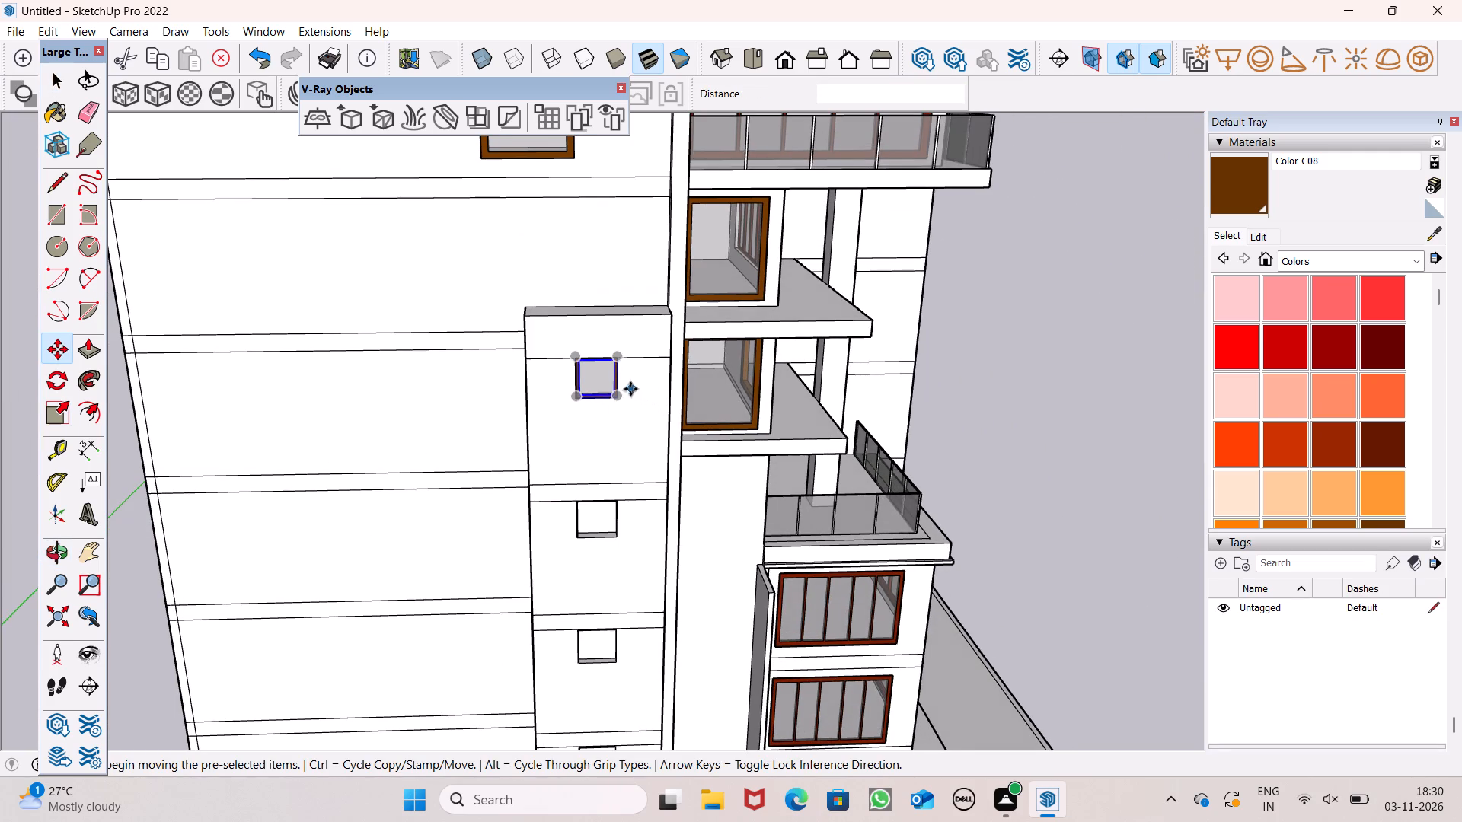
{"action": "left_click_drag", "start_coordinate": [619, 395], "coordinate": [622, 502]}
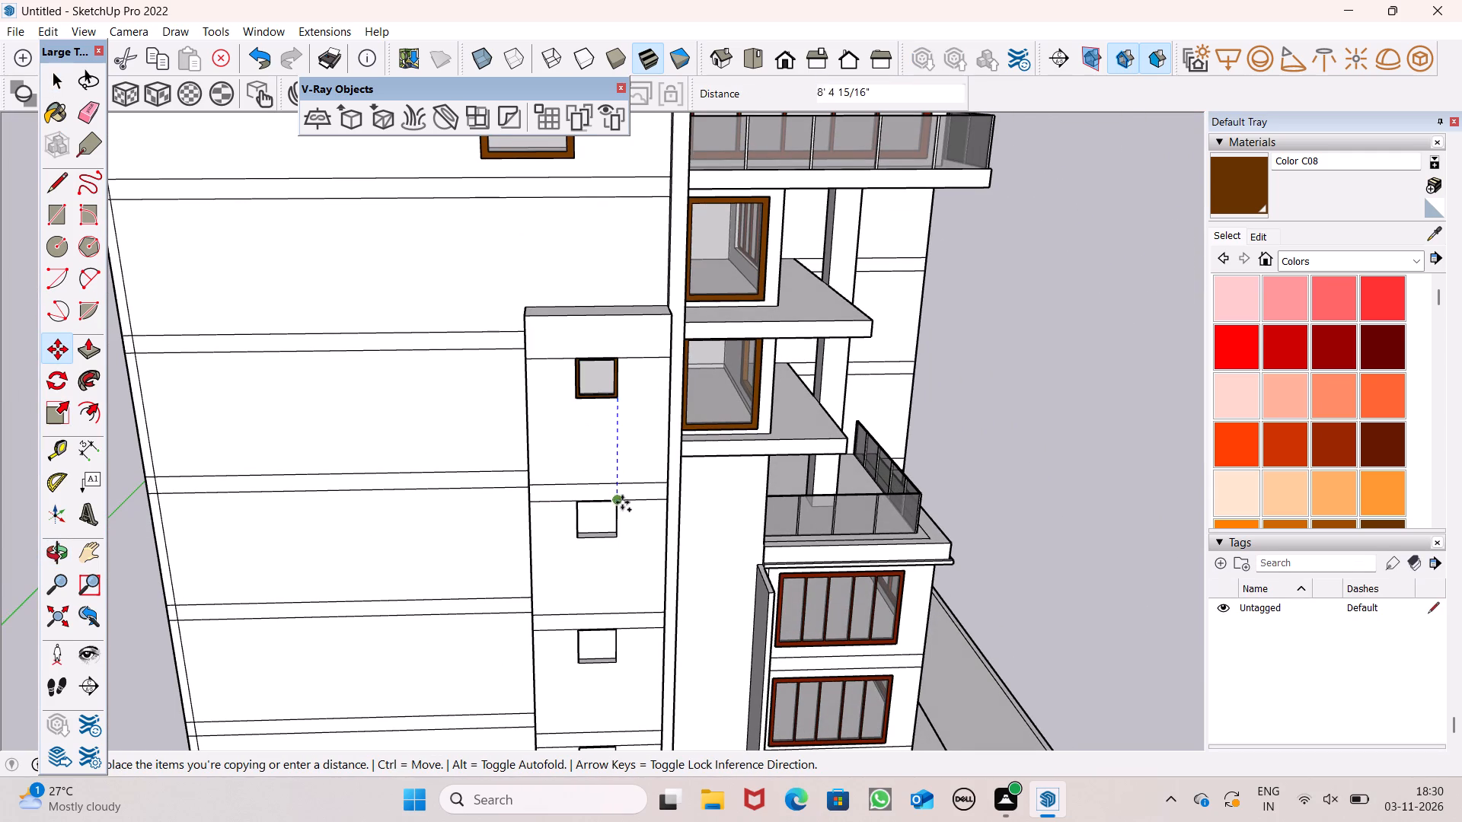
{"action": "left_click_drag", "start_coordinate": [622, 502], "coordinate": [618, 534]}
{"action": "scroll", "coordinate": [581, 535], "scroll_direction": "up", "scroll_amount": 8}
{"action": "middle_click_drag", "start_coordinate": [734, 648], "coordinate": [674, 554]}
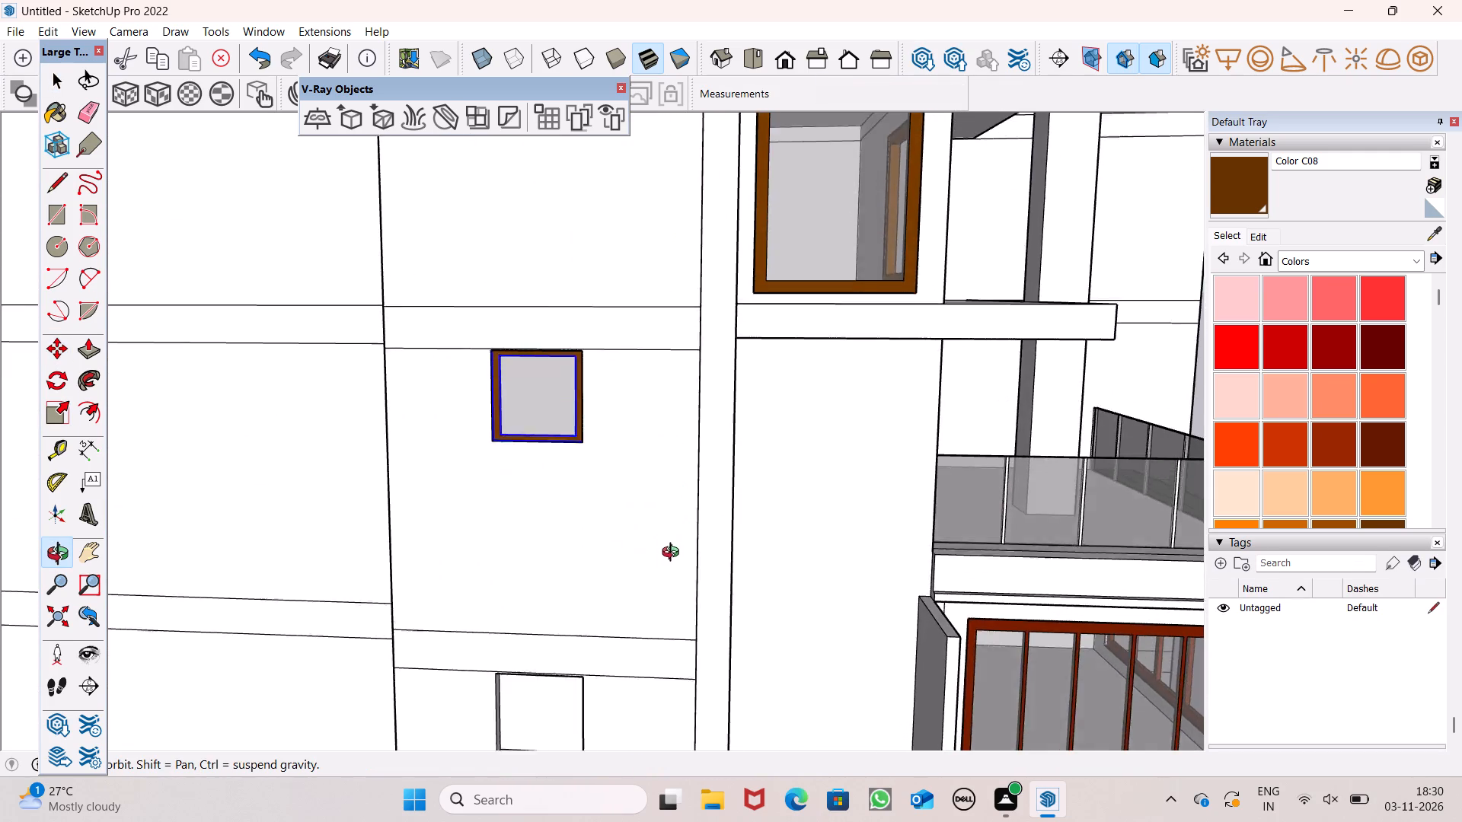
{"action": "middle_click_drag", "start_coordinate": [674, 554], "coordinate": [677, 540]}
Copy the square frame about 11' 1" down into the third small opening of the projecting block.
{"action": "scroll", "coordinate": [667, 377], "scroll_direction": "down", "scroll_amount": 9}
{"action": "middle_click_drag", "start_coordinate": [659, 416], "coordinate": [657, 475]}
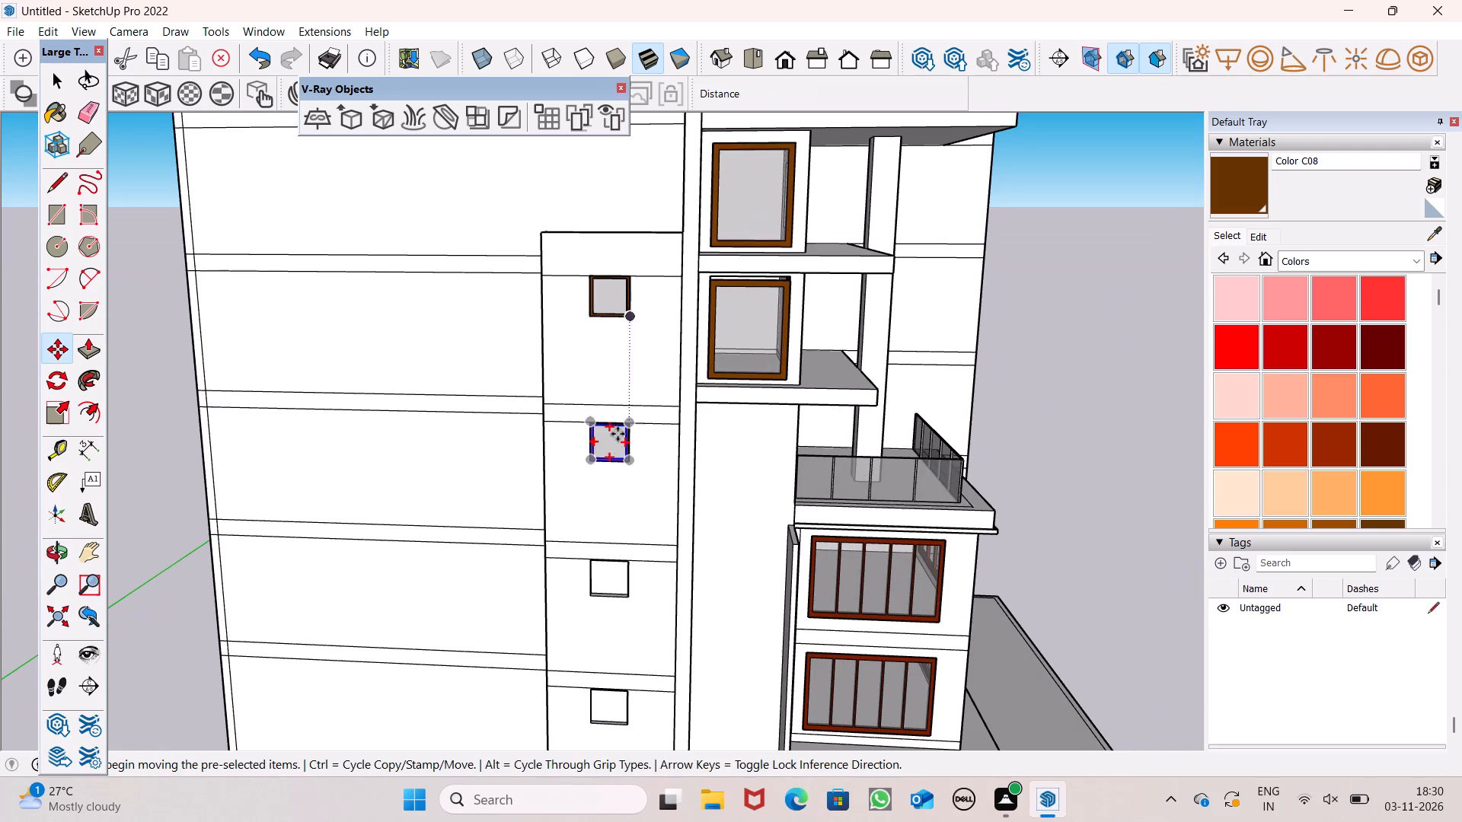
{"action": "scroll", "coordinate": [666, 378], "scroll_direction": "down", "scroll_amount": 6}
{"action": "middle_click_drag", "start_coordinate": [656, 495], "coordinate": [656, 506]}
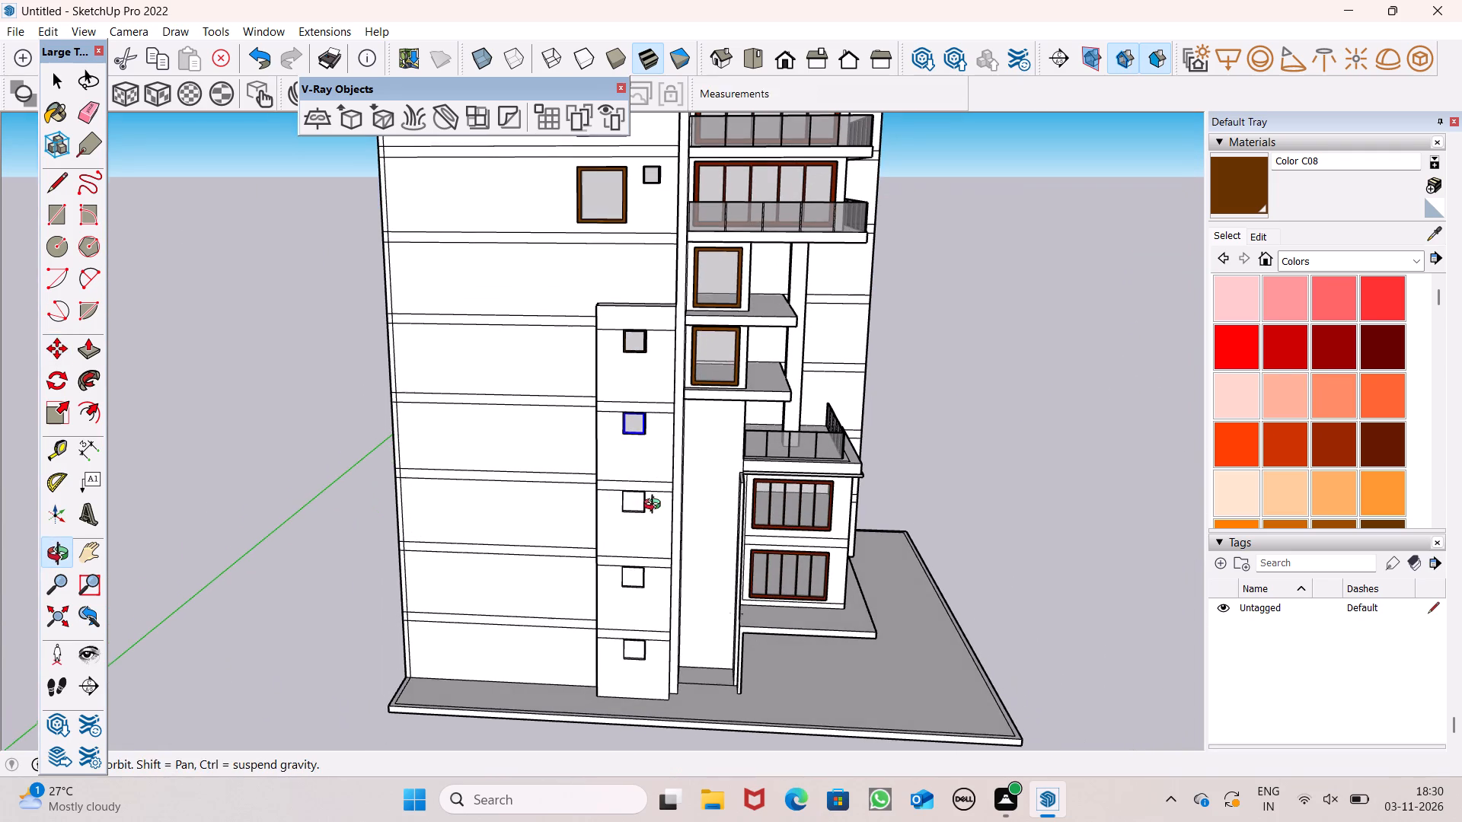
{"action": "middle_click_drag", "start_coordinate": [656, 506], "coordinate": [656, 507]}
{"action": "left_click_drag", "start_coordinate": [648, 438], "coordinate": [650, 512]}
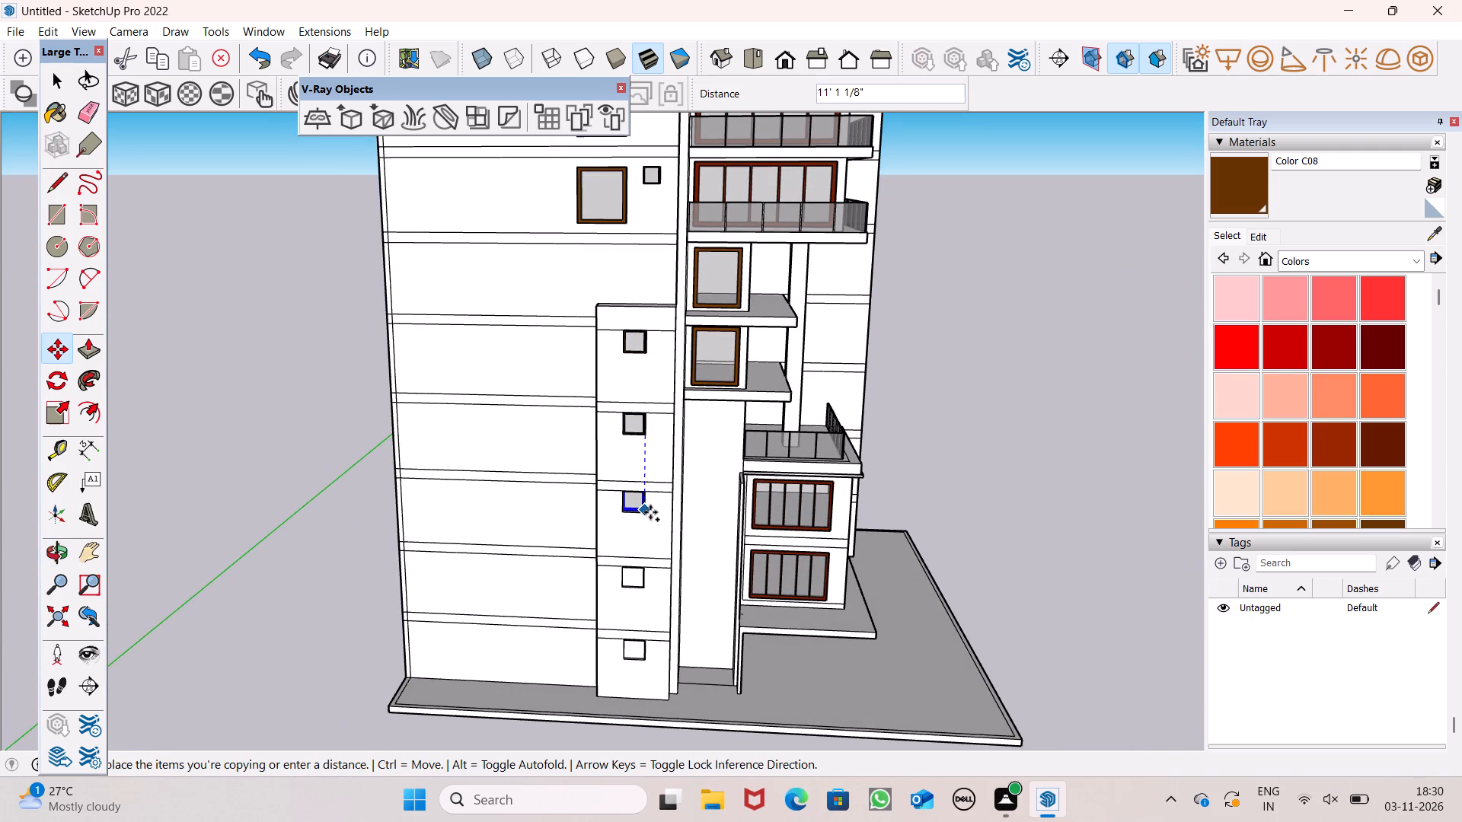
{"action": "left_click_drag", "start_coordinate": [650, 512], "coordinate": [650, 513]}
Examine how the third frame sits against the edges and corners of its opening.
{"action": "scroll", "coordinate": [629, 519], "scroll_direction": "up", "scroll_amount": 17}
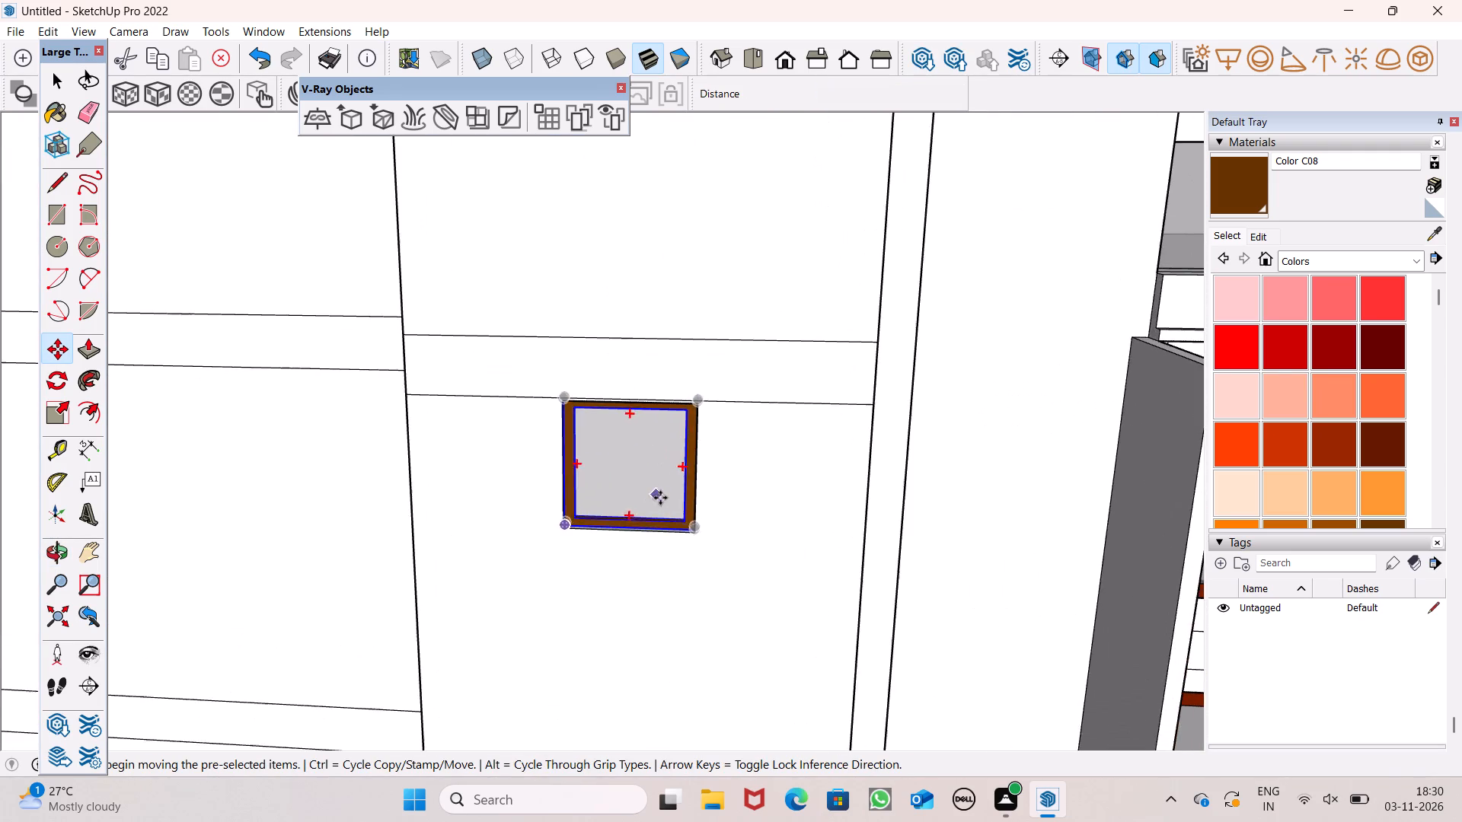
{"action": "middle_click_drag", "start_coordinate": [736, 556], "coordinate": [611, 533]}
{"action": "scroll", "coordinate": [611, 534], "scroll_direction": "up", "scroll_amount": 7}
{"action": "middle_click_drag", "start_coordinate": [567, 515], "coordinate": [591, 519]}
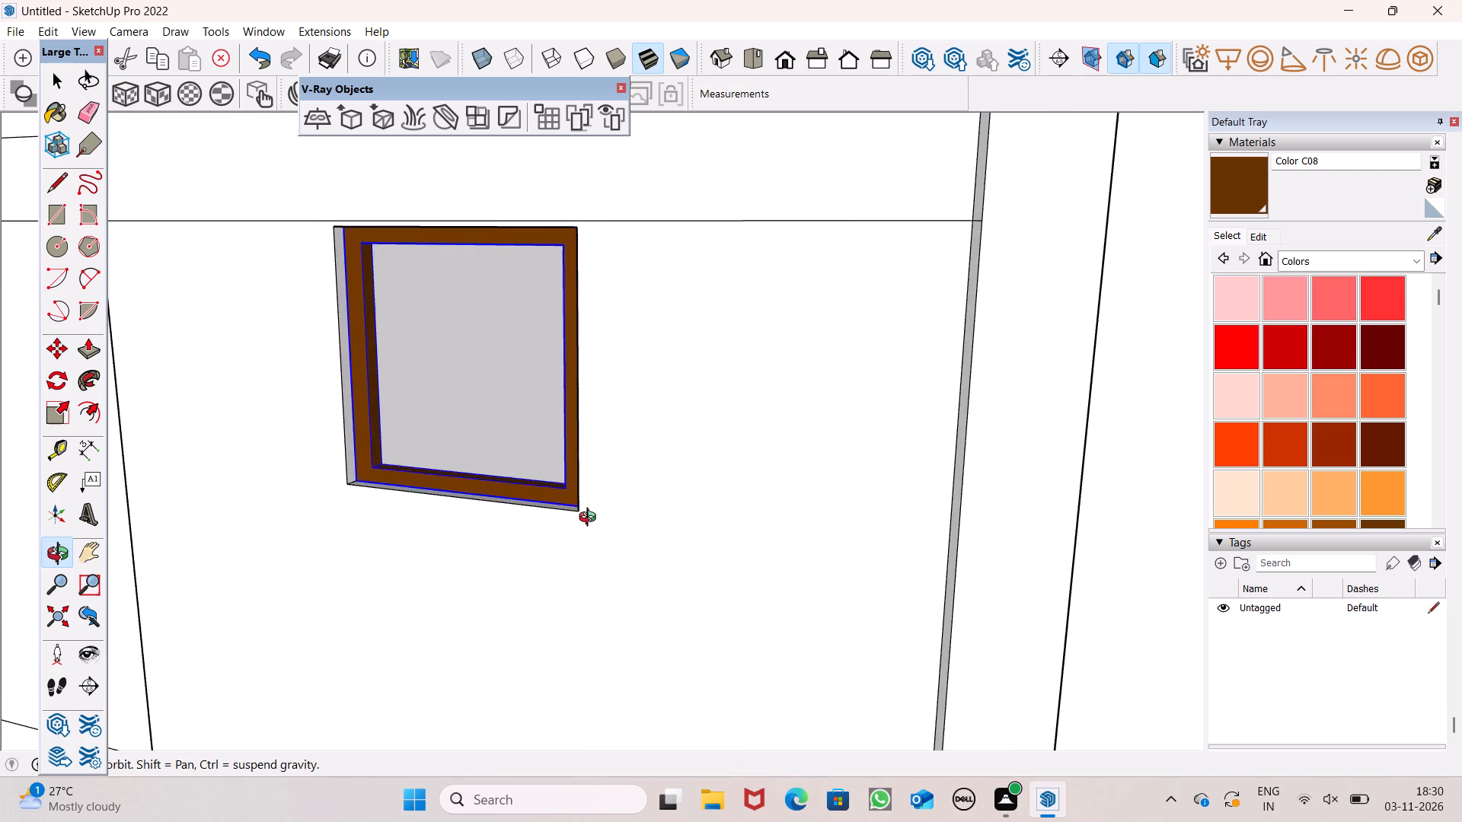
{"action": "middle_click_drag", "start_coordinate": [591, 519], "coordinate": [686, 468]}
{"action": "scroll", "coordinate": [676, 480], "scroll_direction": "up", "scroll_amount": 1}
{"action": "scroll", "coordinate": [740, 337], "scroll_direction": "down", "scroll_amount": 15}
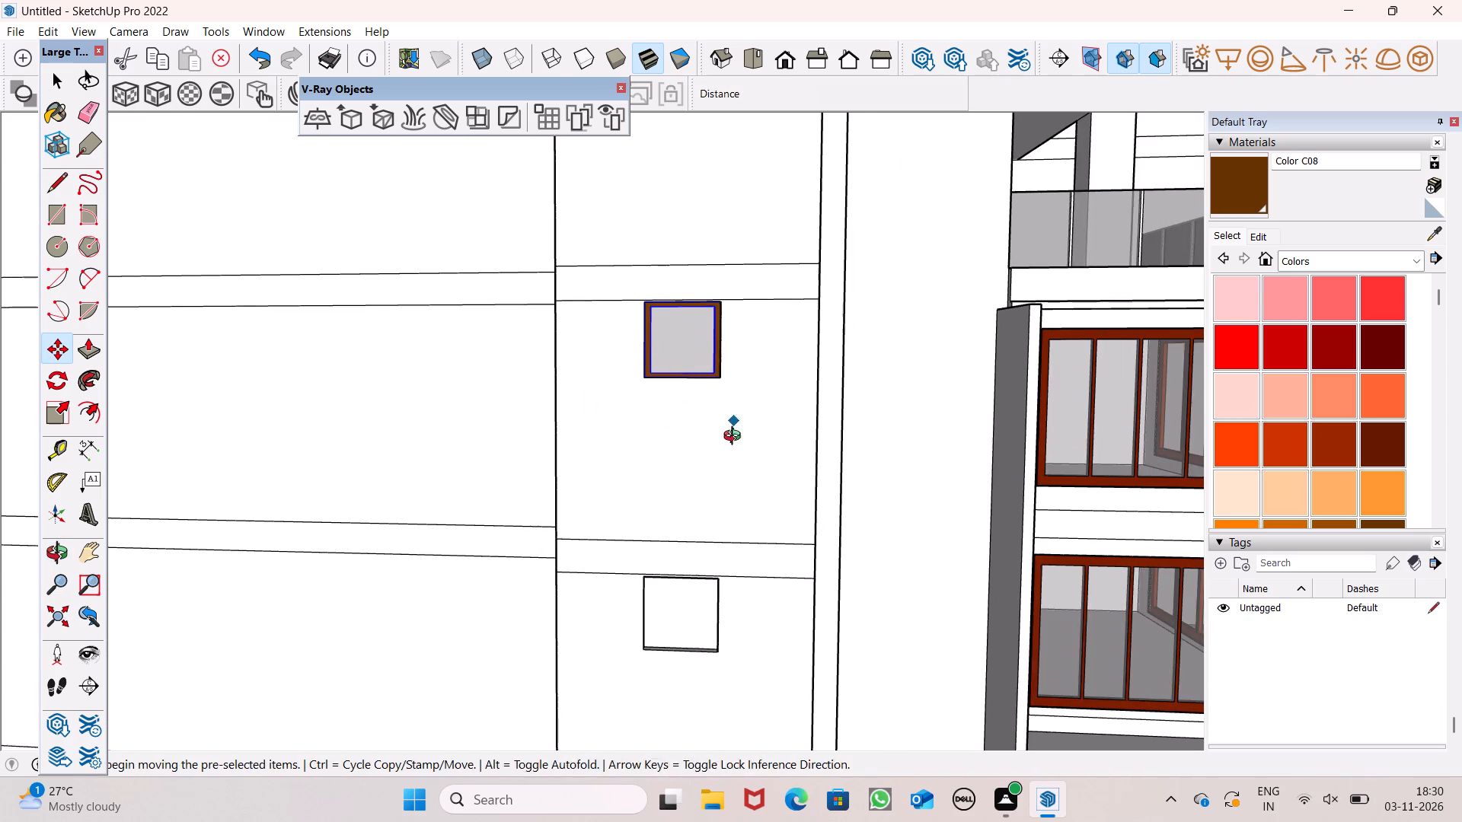
Copy the square frame from the third opening down into the fourth small opening of the projecting block.
{"action": "middle_click_drag", "start_coordinate": [736, 435], "coordinate": [738, 454]}
{"action": "scroll", "coordinate": [695, 360], "scroll_direction": "down", "scroll_amount": 5}
{"action": "middle_click_drag", "start_coordinate": [747, 437], "coordinate": [699, 451]}
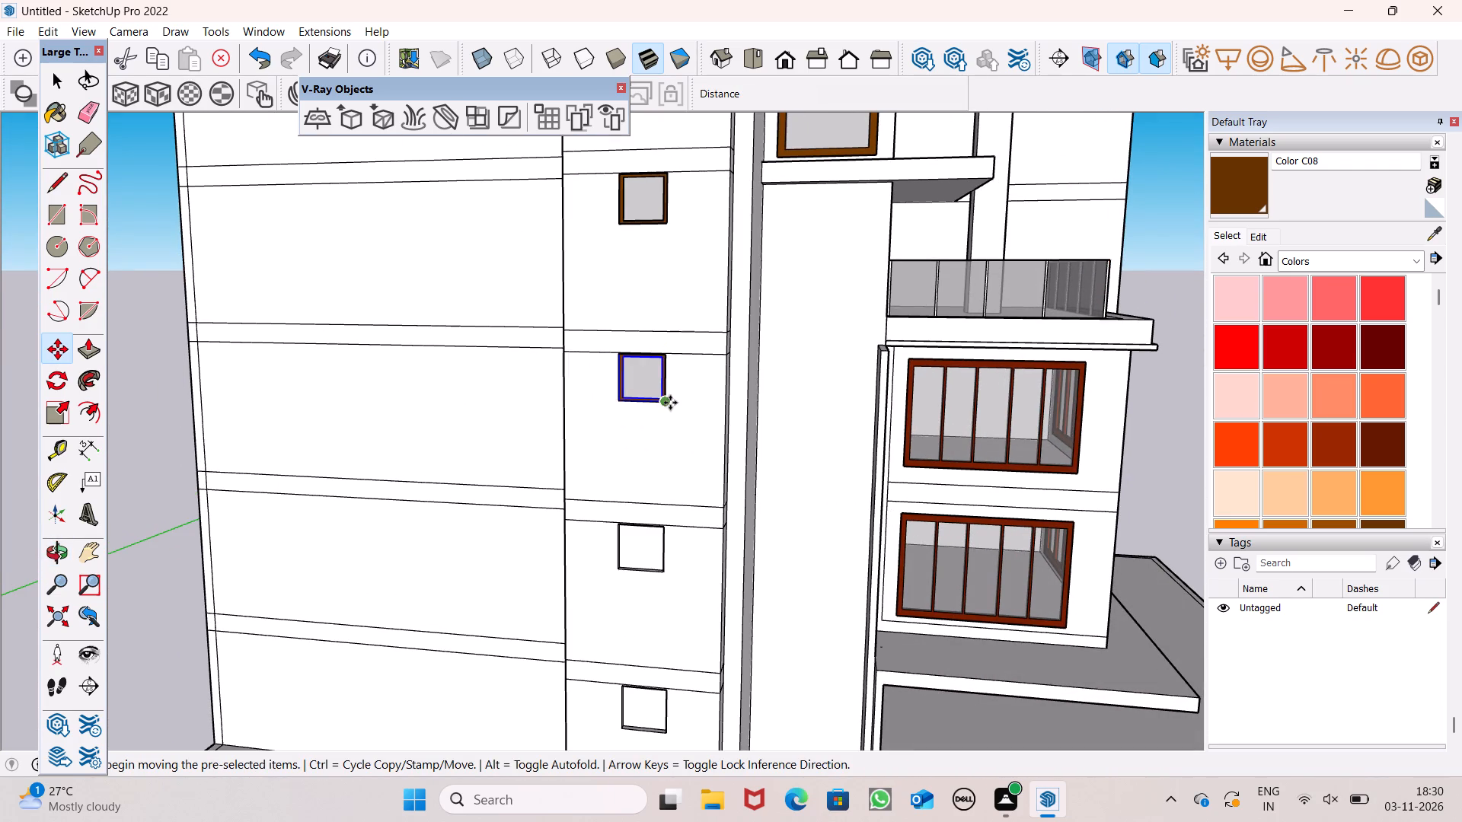
{"action": "left_click_drag", "start_coordinate": [666, 401], "coordinate": [652, 541]}
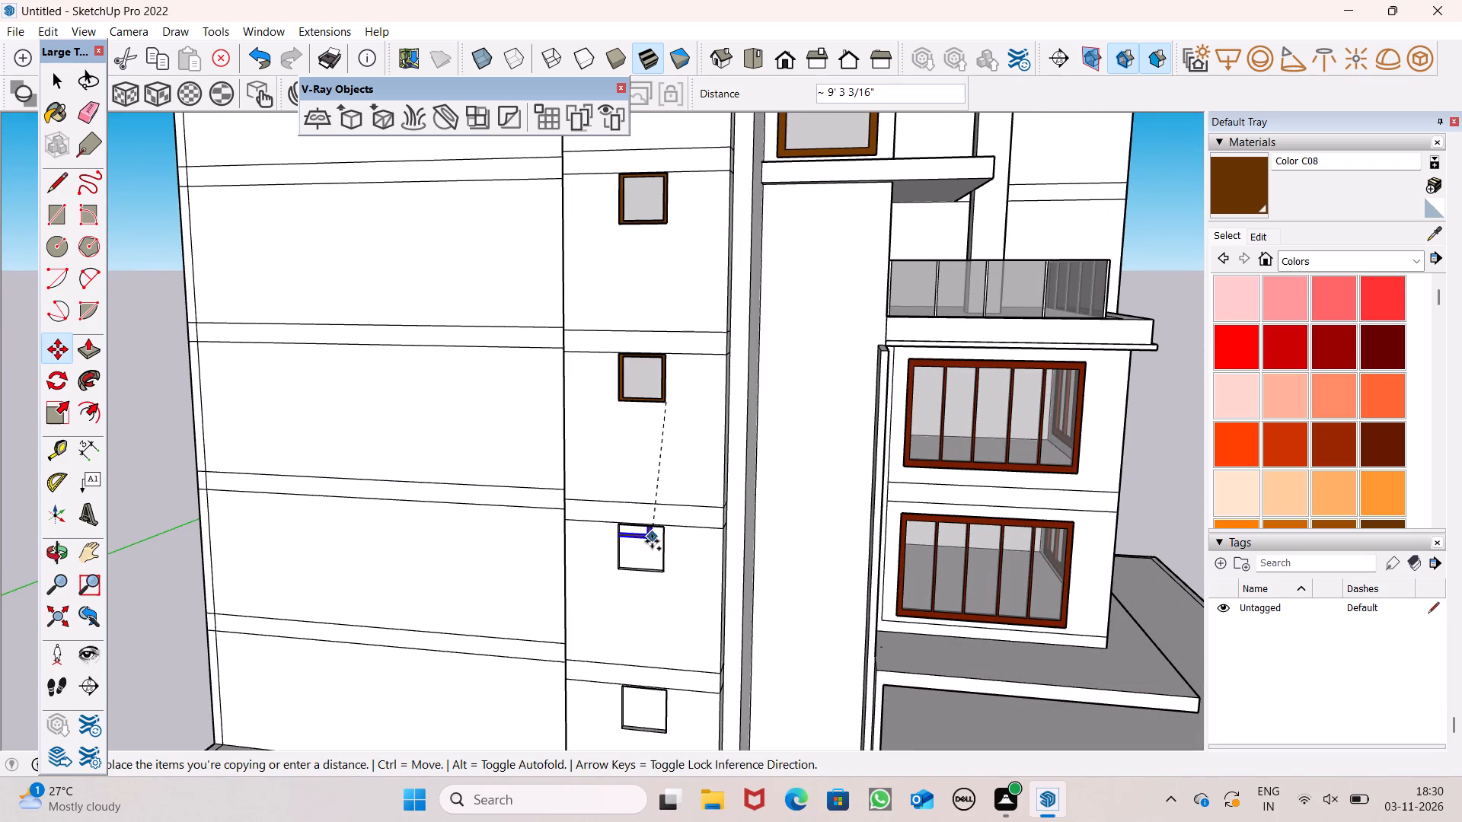
{"action": "left_click_drag", "start_coordinate": [652, 541], "coordinate": [659, 567]}
Move the fourth frame by its lower corner to align it with the matching corner of its opening.
{"action": "scroll", "coordinate": [654, 583], "scroll_direction": "up", "scroll_amount": 9}
{"action": "middle_click_drag", "start_coordinate": [674, 568], "coordinate": [589, 631]}
{"action": "scroll", "coordinate": [592, 610], "scroll_direction": "up", "scroll_amount": 5}
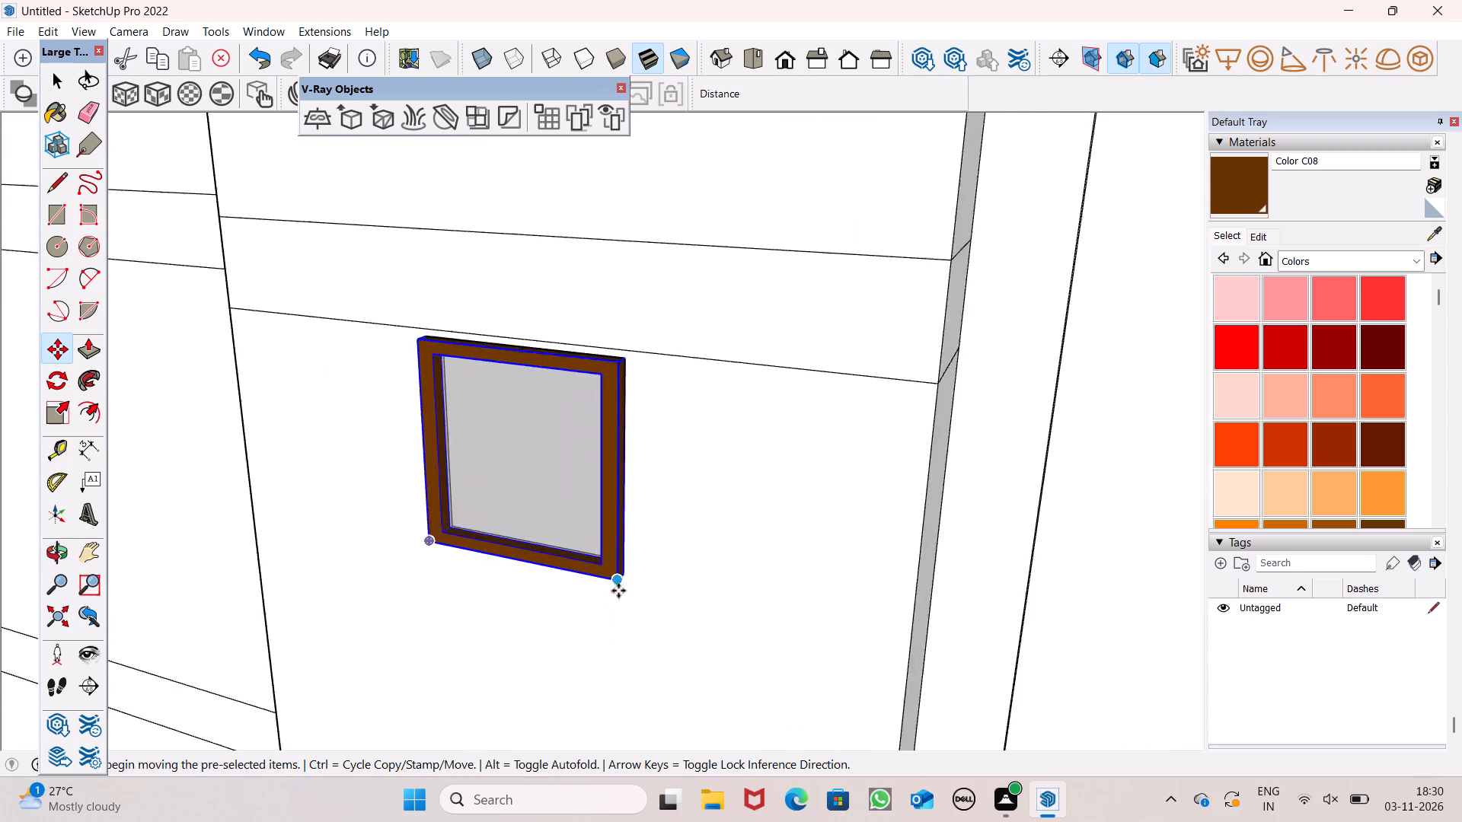
{"action": "scroll", "coordinate": [618, 591], "scroll_direction": "up", "scroll_amount": 10}
{"action": "left_click_drag", "start_coordinate": [620, 577], "coordinate": [618, 549]}
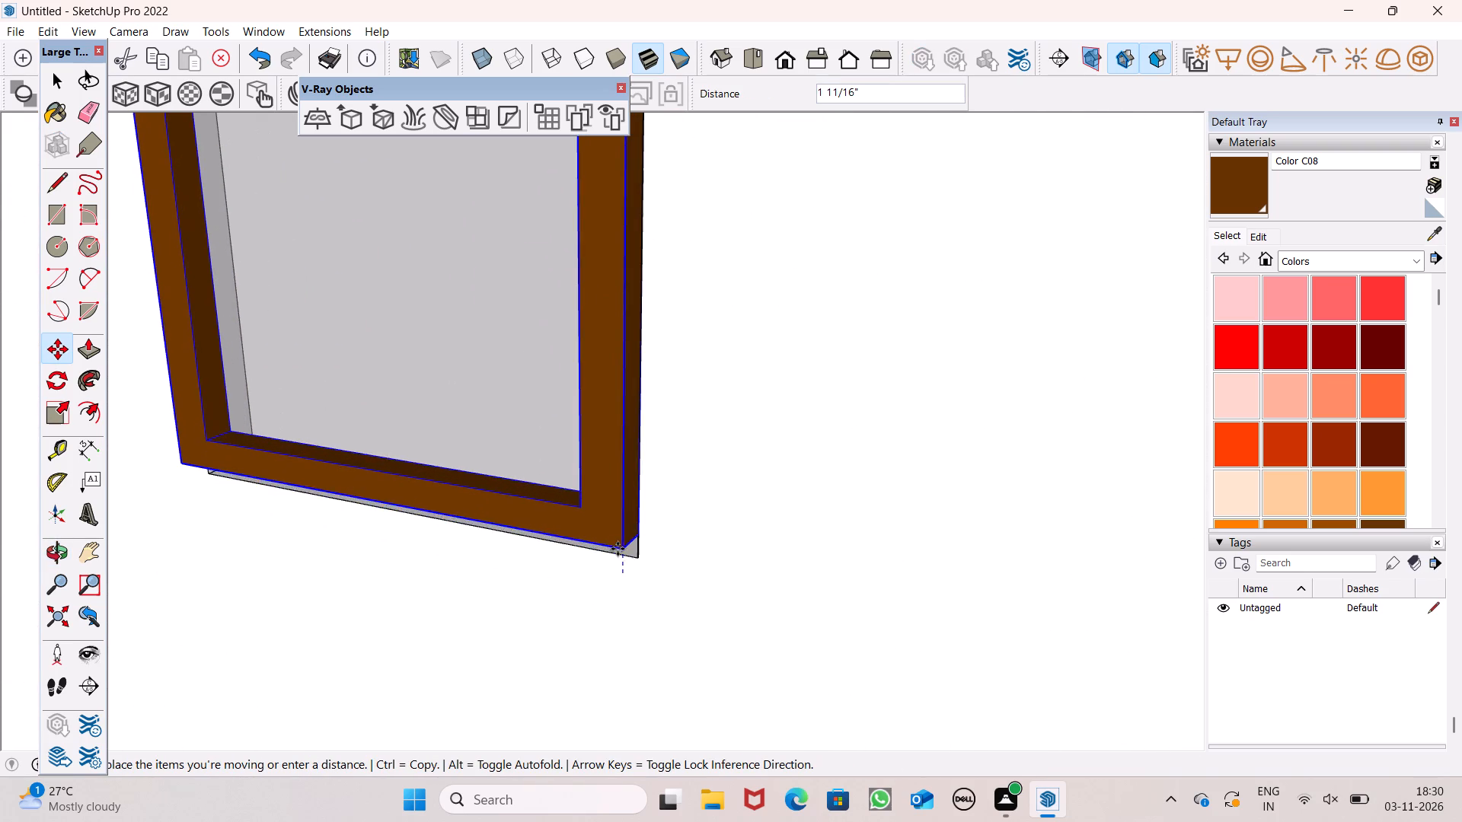
{"action": "left_click_drag", "start_coordinate": [618, 549], "coordinate": [633, 553]}
{"action": "scroll", "coordinate": [627, 569], "scroll_direction": "up", "scroll_amount": 5}
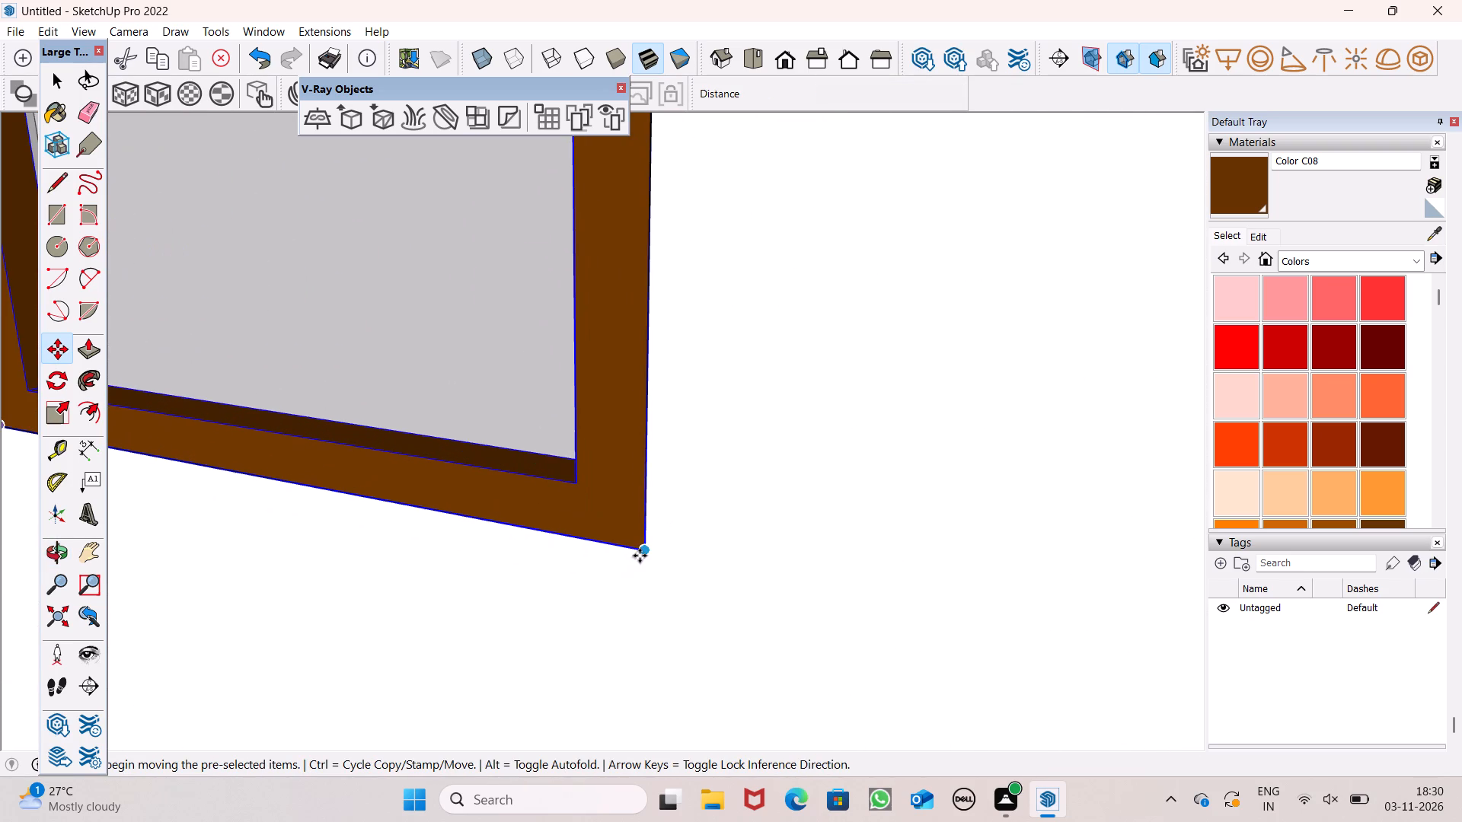
{"action": "left_click_drag", "start_coordinate": [641, 554], "coordinate": [653, 549]}
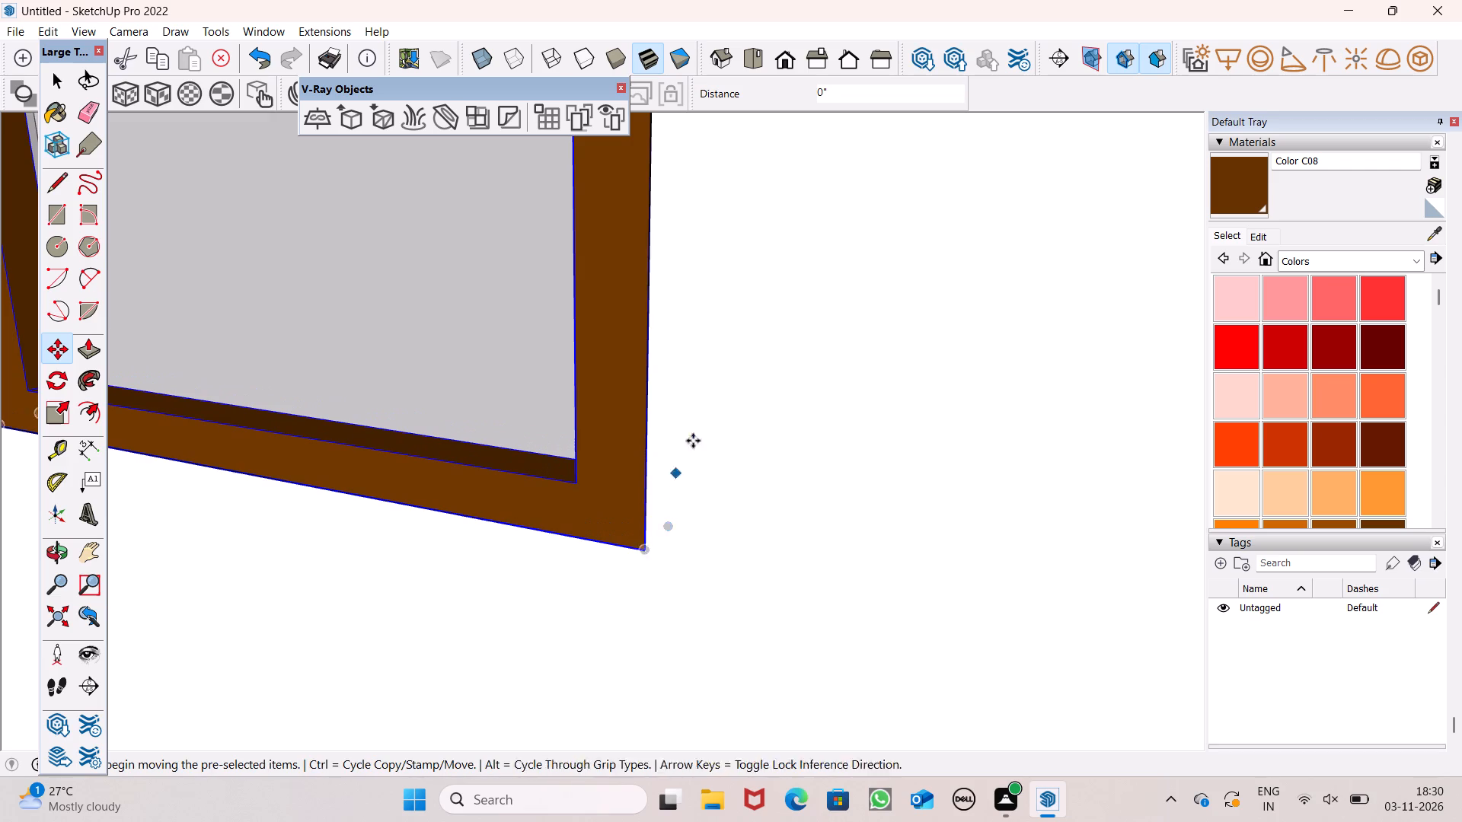
Copy the aligned square frame down into the lowest small opening of the projecting block.
{"action": "scroll", "coordinate": [713, 406], "scroll_direction": "down", "scroll_amount": 17}
{"action": "middle_click_drag", "start_coordinate": [737, 392], "coordinate": [780, 415]}
{"action": "scroll", "coordinate": [726, 333], "scroll_direction": "down", "scroll_amount": 3}
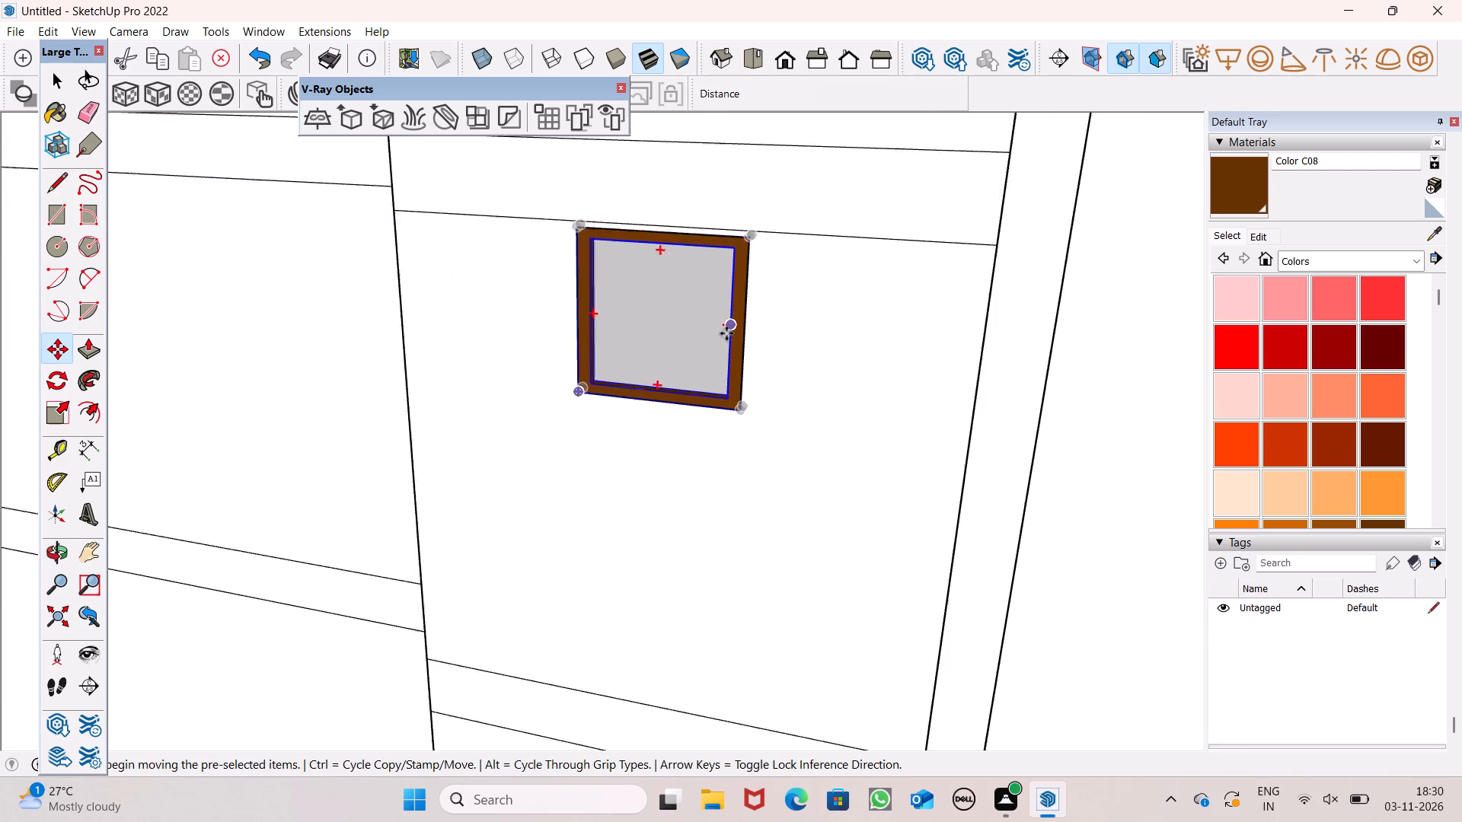
{"action": "scroll", "coordinate": [726, 333], "scroll_direction": "down", "scroll_amount": 12}
{"action": "middle_click_drag", "start_coordinate": [761, 387], "coordinate": [762, 429]}
{"action": "scroll", "coordinate": [736, 431], "scroll_direction": "up", "scroll_amount": 5}
{"action": "left_click_drag", "start_coordinate": [710, 381], "coordinate": [713, 532]}
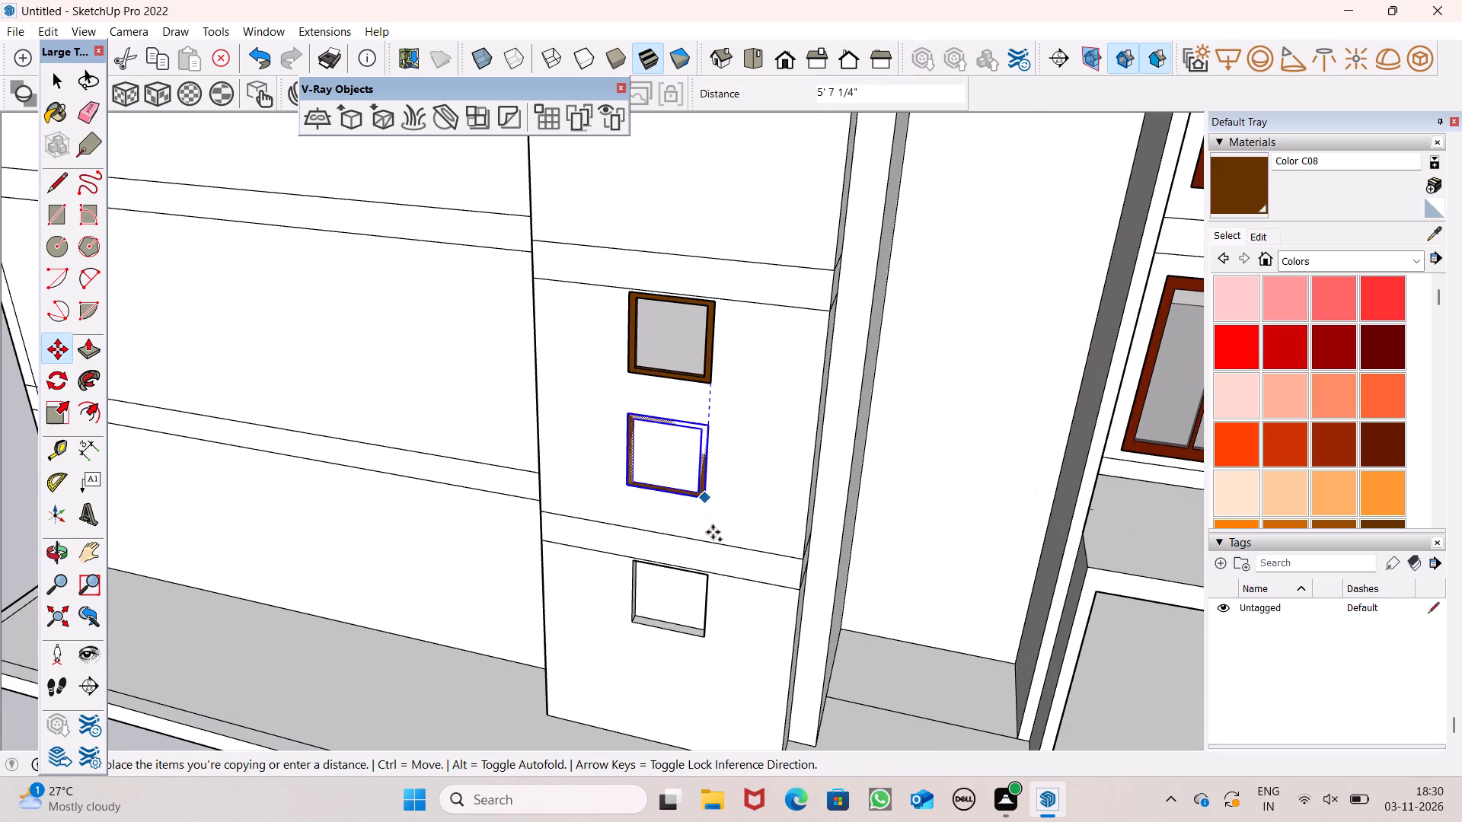
{"action": "left_click_drag", "start_coordinate": [713, 532], "coordinate": [699, 629]}
{"action": "scroll", "coordinate": [662, 413], "scroll_direction": "down", "scroll_amount": 4}
{"action": "left_click_drag", "start_coordinate": [662, 413], "coordinate": [667, 494]}
{"action": "scroll", "coordinate": [662, 413], "scroll_direction": "down", "scroll_amount": 2}
{"action": "key", "text": "space"}
Examine how the lowest small frame sits in its opening near the building's base.
{"action": "scroll", "coordinate": [672, 569], "scroll_direction": "up", "scroll_amount": 8}
{"action": "middle_click_drag", "start_coordinate": [710, 525], "coordinate": [547, 462]}
{"action": "scroll", "coordinate": [551, 444], "scroll_direction": "up", "scroll_amount": 2}
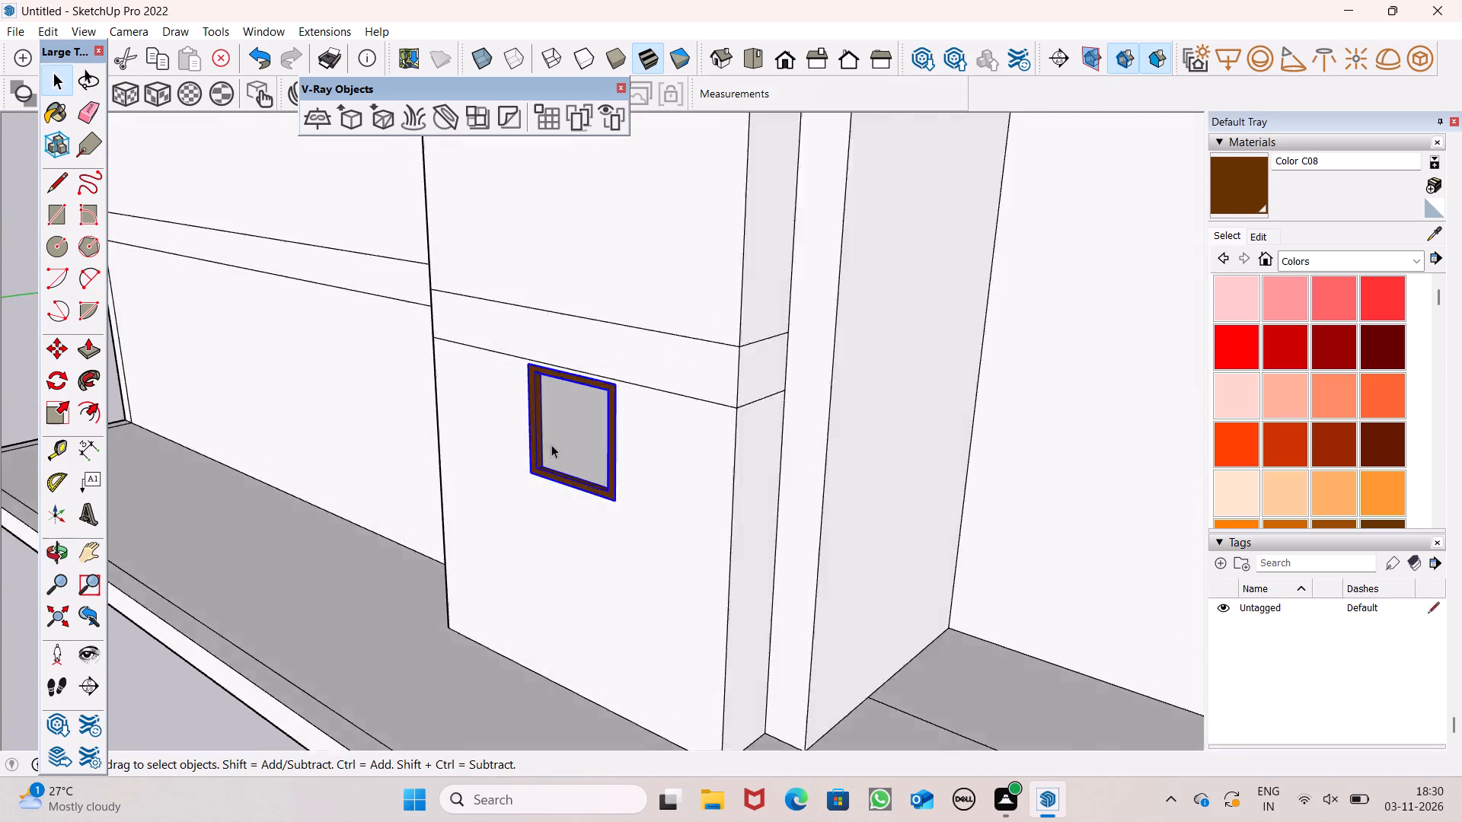
{"action": "scroll", "coordinate": [551, 444], "scroll_direction": "up", "scroll_amount": 6}
{"action": "key", "text": "space"}
{"action": "scroll", "coordinate": [595, 379], "scroll_direction": "down", "scroll_amount": 11}
{"action": "scroll", "coordinate": [653, 323], "scroll_direction": "down", "scroll_amount": 6}
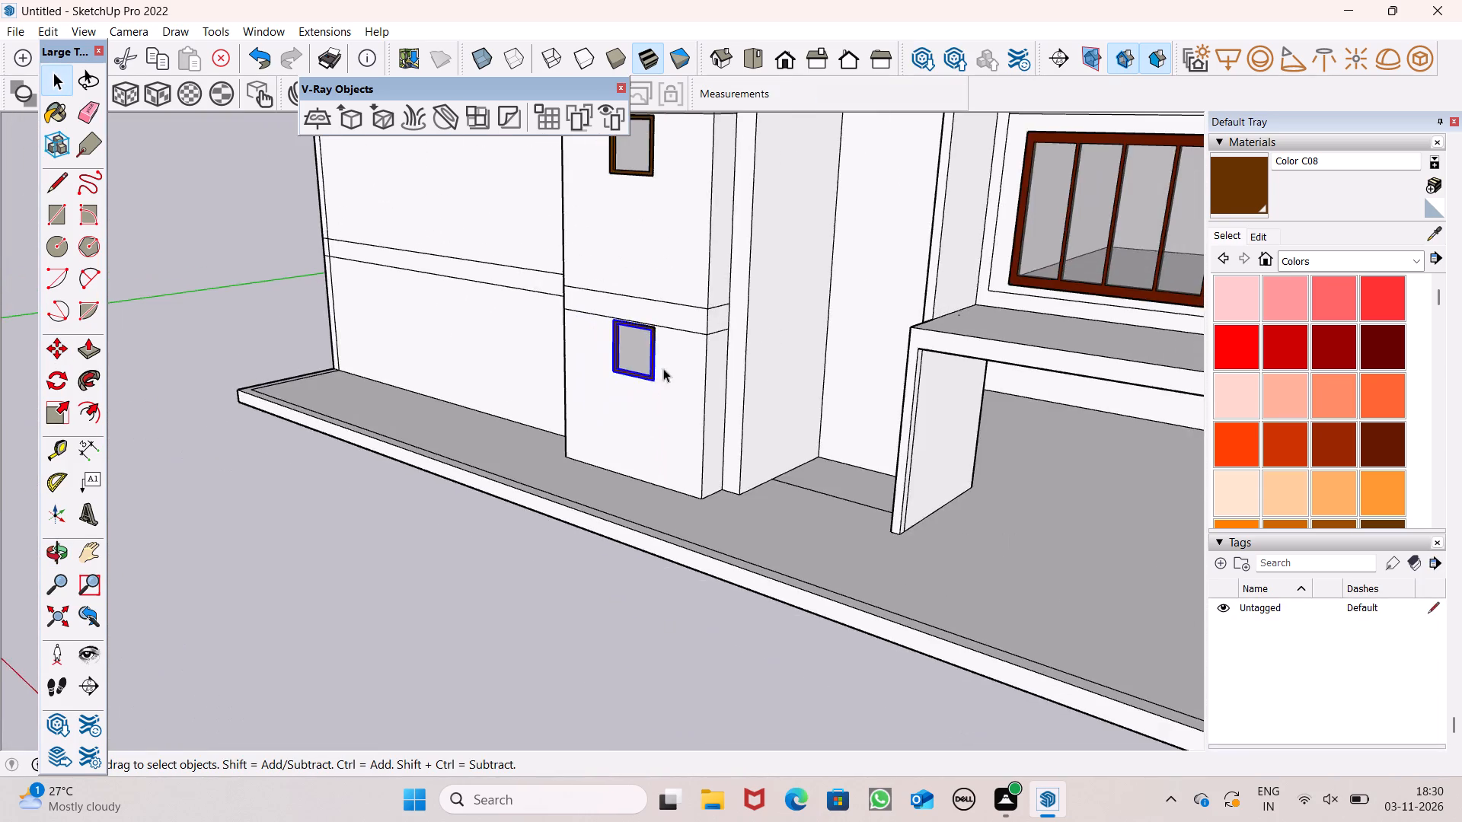
Deselect the frame and examine the whole building's side and front facades for window frame coverage.
{"action": "middle_click_drag", "start_coordinate": [653, 442], "coordinate": [852, 368]}
{"action": "scroll", "coordinate": [809, 317], "scroll_direction": "down", "scroll_amount": 6}
{"action": "scroll", "coordinate": [564, 396], "scroll_direction": "down", "scroll_amount": 6}
{"action": "left_click", "coordinate": [348, 351]}
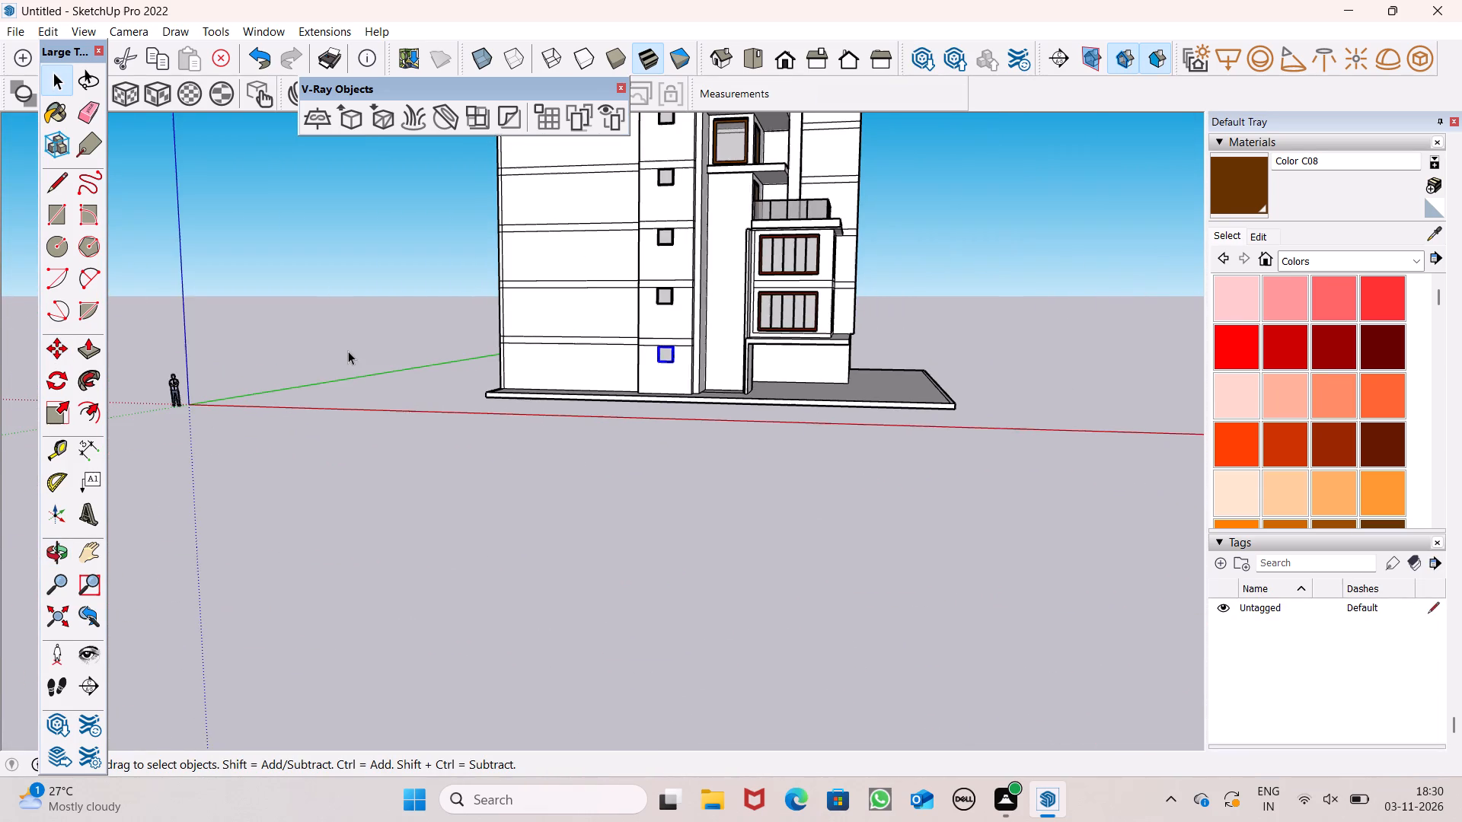
{"action": "middle_click_drag", "start_coordinate": [560, 447], "coordinate": [679, 485]}
{"action": "scroll", "coordinate": [585, 450], "scroll_direction": "down", "scroll_amount": 7}
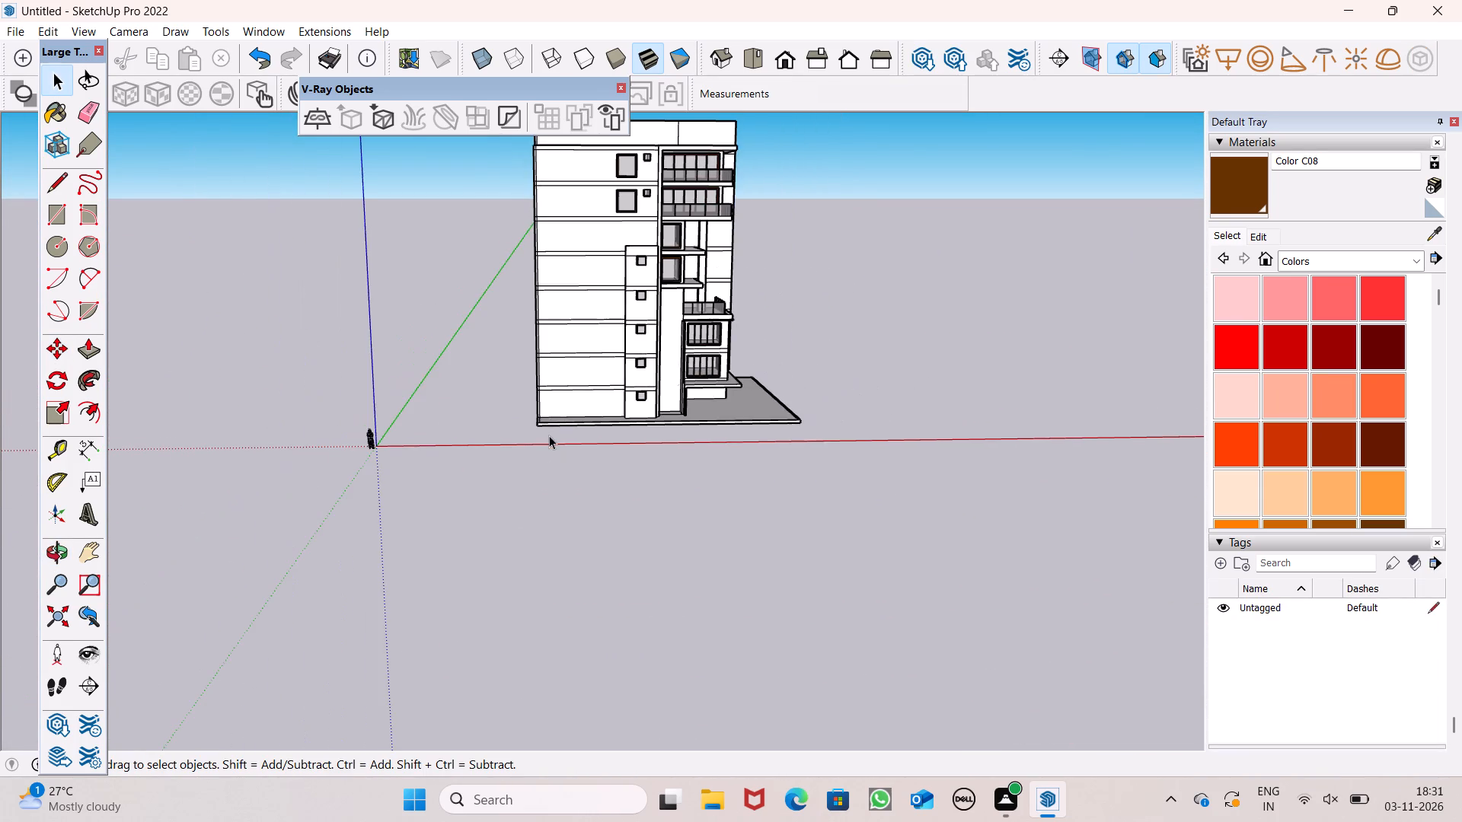
{"action": "middle_click_drag", "start_coordinate": [659, 436], "coordinate": [640, 470]}
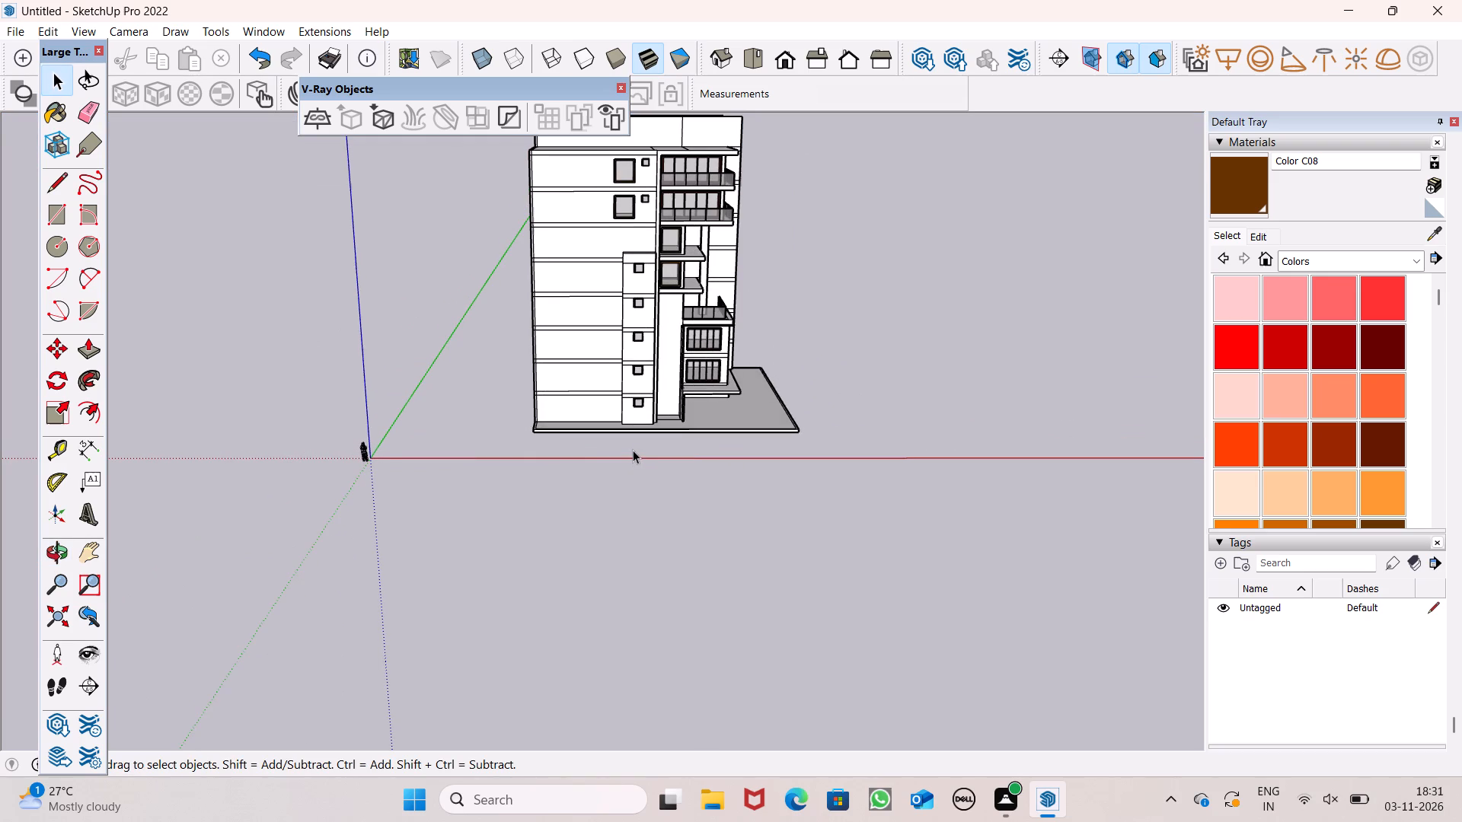
{"action": "scroll", "coordinate": [633, 450], "scroll_direction": "down", "scroll_amount": 4}
{"action": "middle_click_drag", "start_coordinate": [851, 406], "coordinate": [822, 319]}
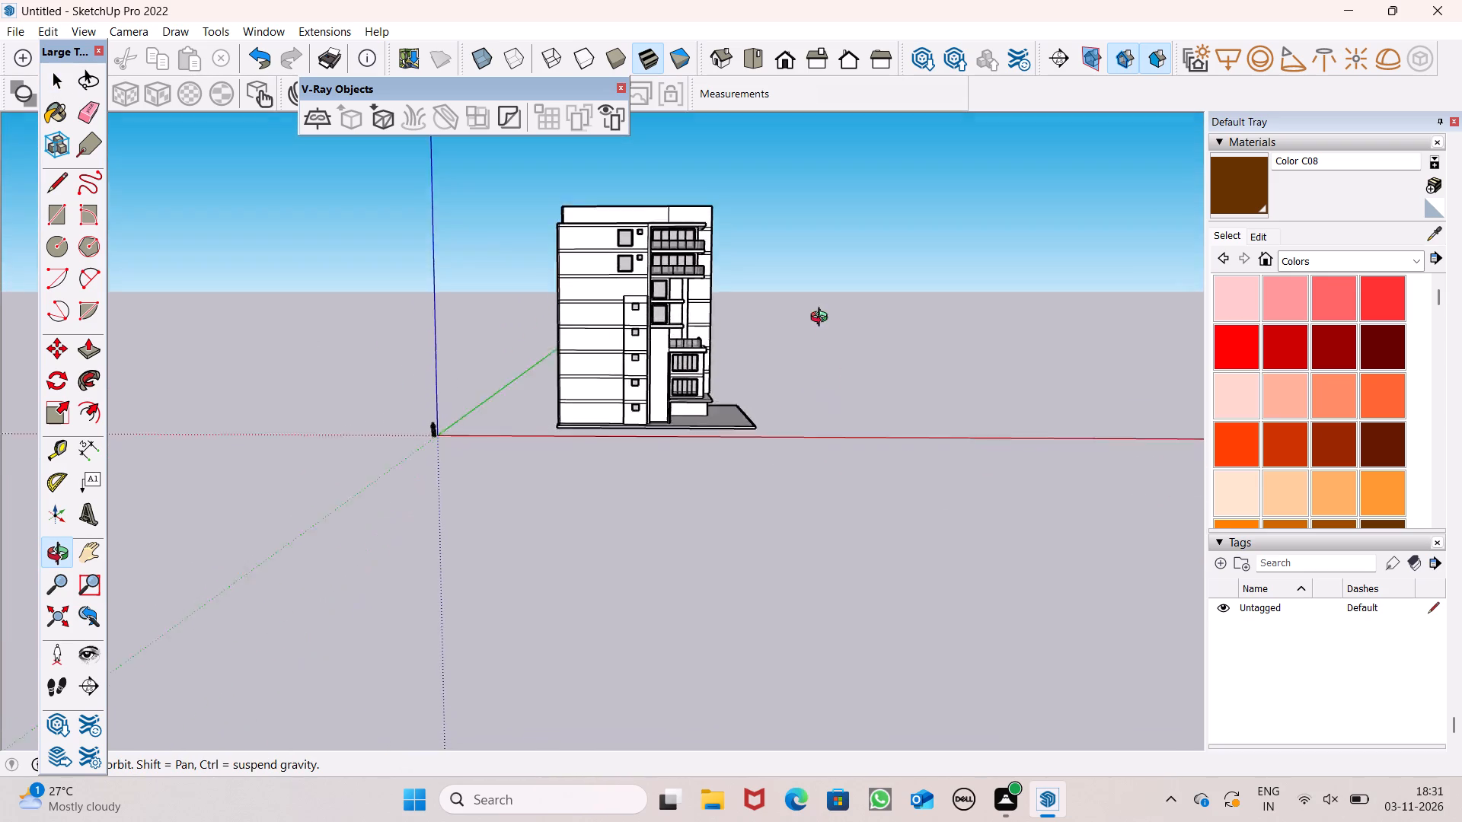
{"action": "middle_click_drag", "start_coordinate": [822, 319], "coordinate": [768, 281]}
{"action": "scroll", "coordinate": [764, 279], "scroll_direction": "up", "scroll_amount": 5}
{"action": "scroll", "coordinate": [836, 297], "scroll_direction": "down", "scroll_amount": 3}
{"action": "middle_click_drag", "start_coordinate": [895, 365], "coordinate": [870, 425]}
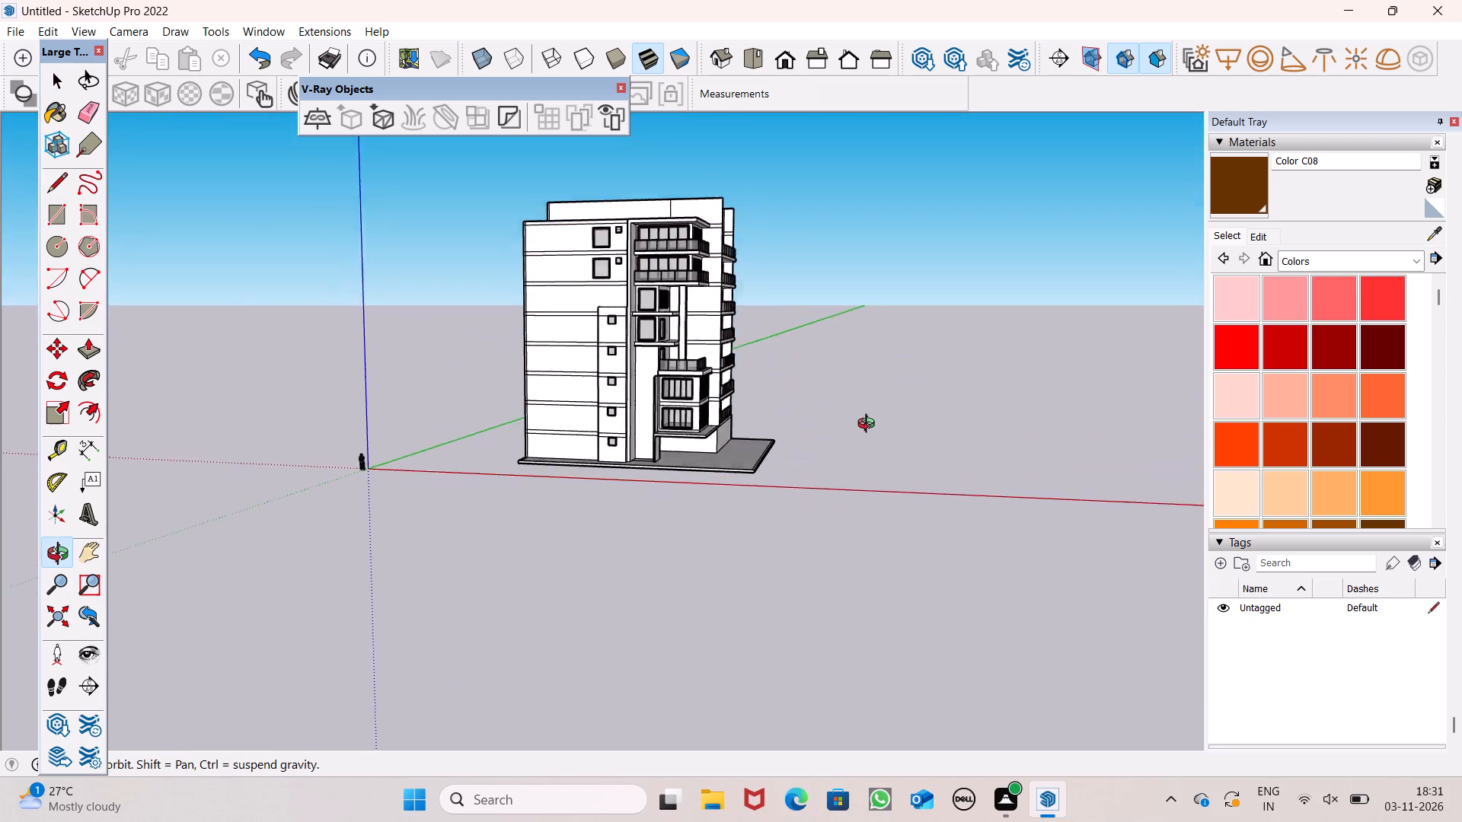
{"action": "middle_click_drag", "start_coordinate": [870, 425], "coordinate": [694, 470]}
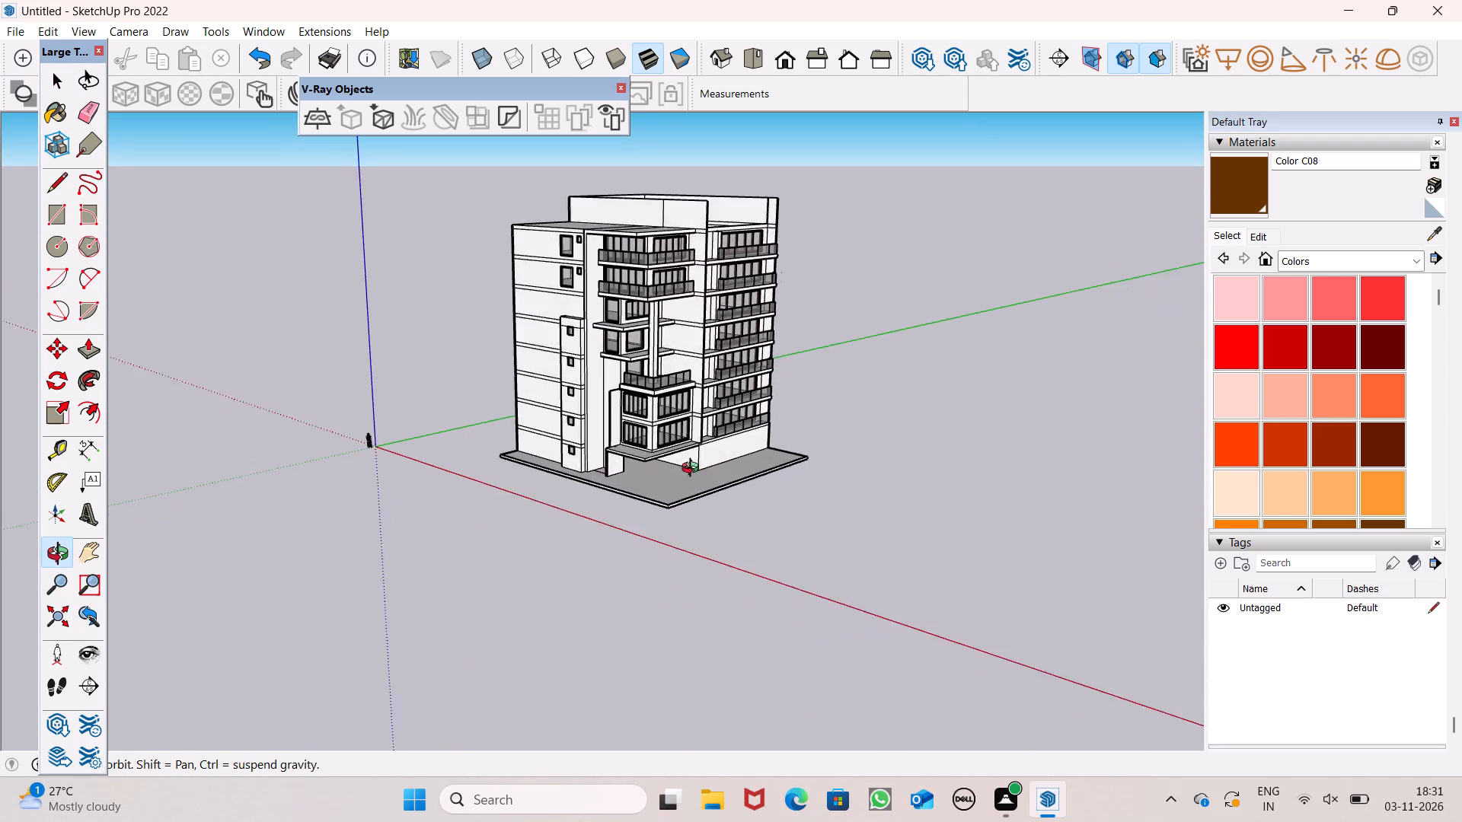
{"action": "middle_click_drag", "start_coordinate": [694, 470], "coordinate": [863, 425]}
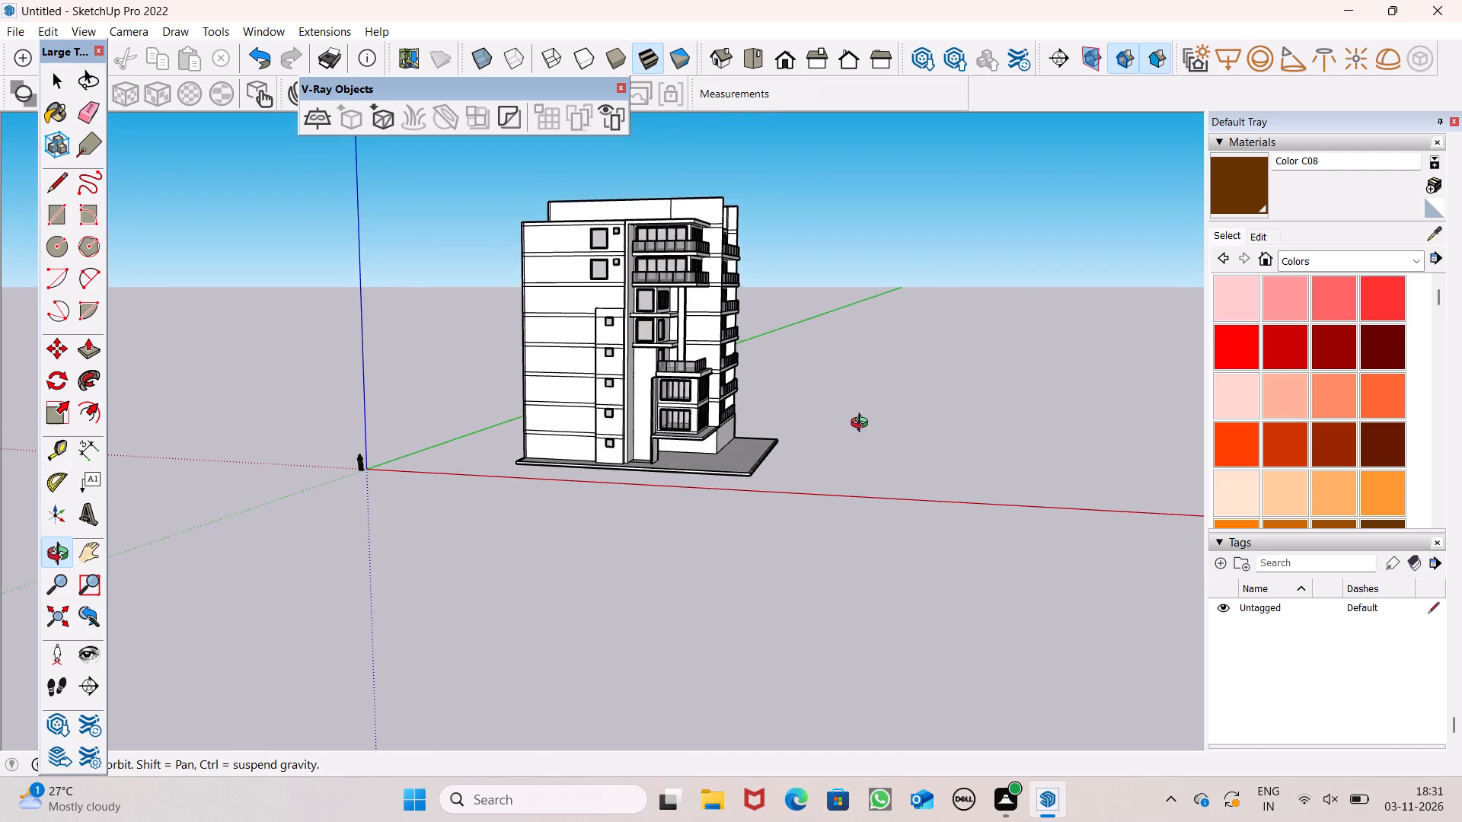
Examine the whole building from its side, front and underside to review the window frames and balconies.
{"action": "middle_click_drag", "start_coordinate": [863, 425], "coordinate": [892, 413]}
{"action": "scroll", "coordinate": [880, 376], "scroll_direction": "up", "scroll_amount": 1}
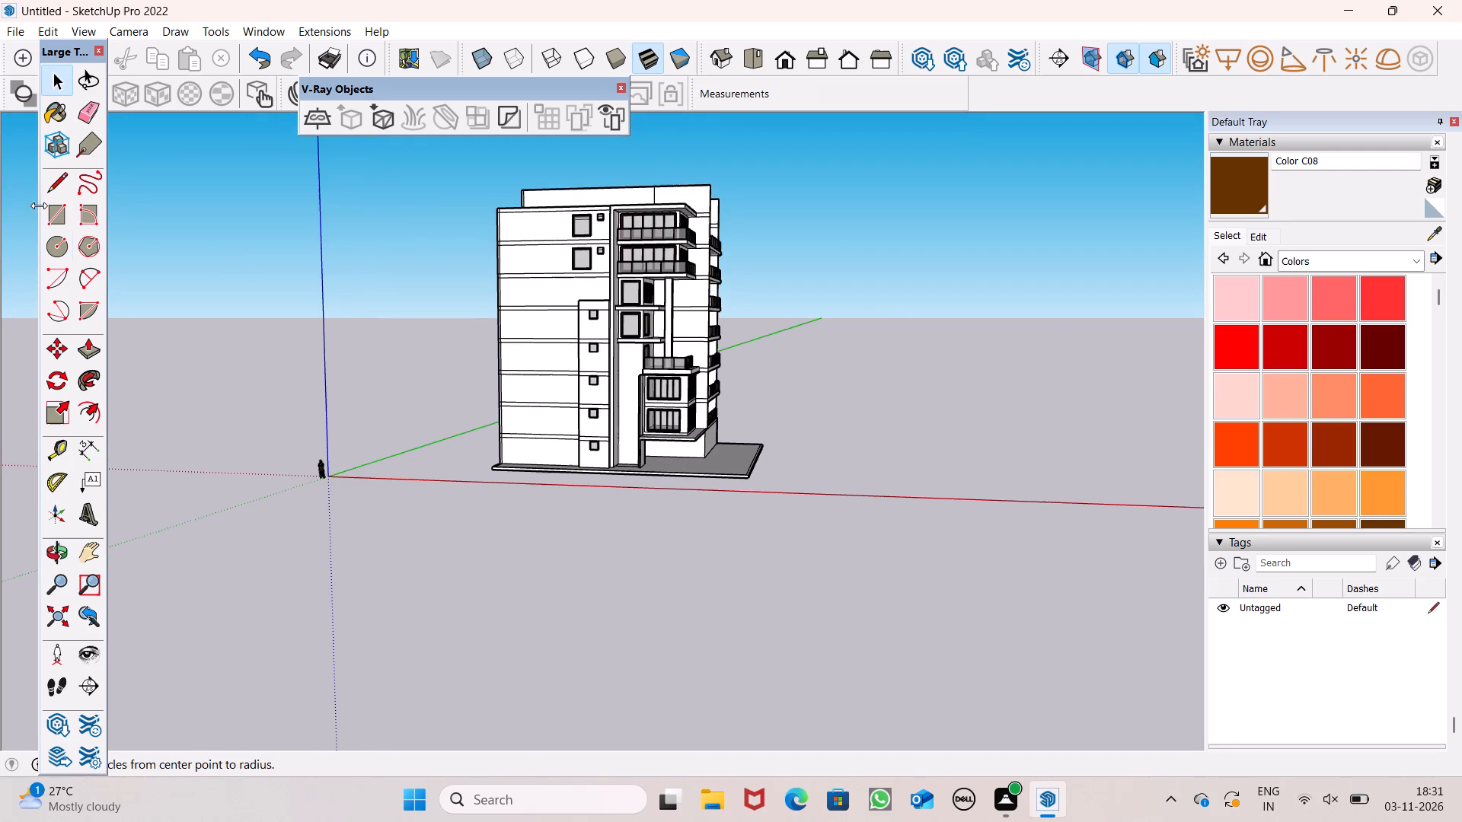
{"action": "left_click", "coordinate": [58, 191]}
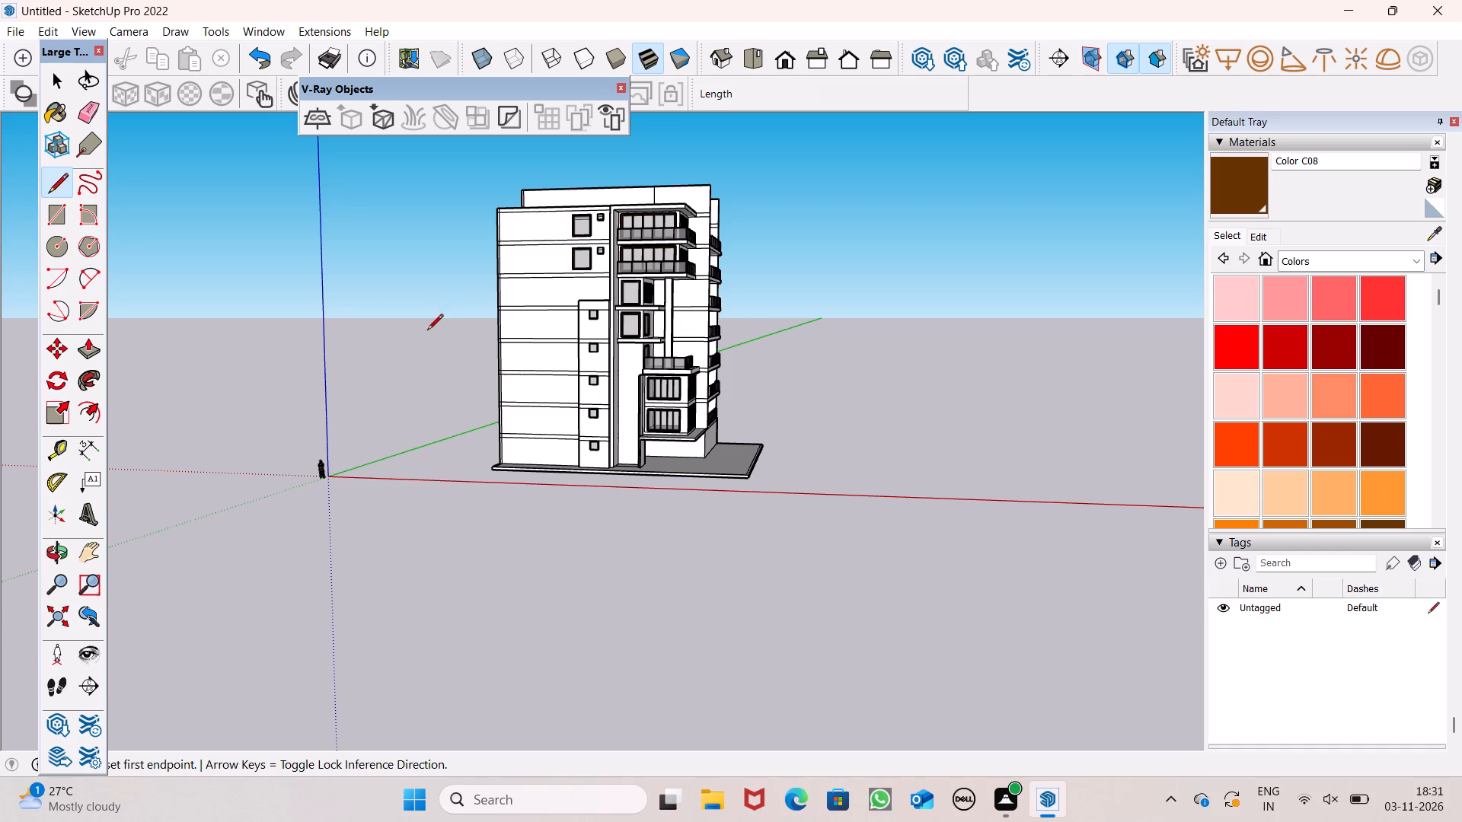
{"action": "middle_click_drag", "start_coordinate": [508, 429], "coordinate": [548, 456]}
{"action": "scroll", "coordinate": [743, 212], "scroll_direction": "up", "scroll_amount": 3}
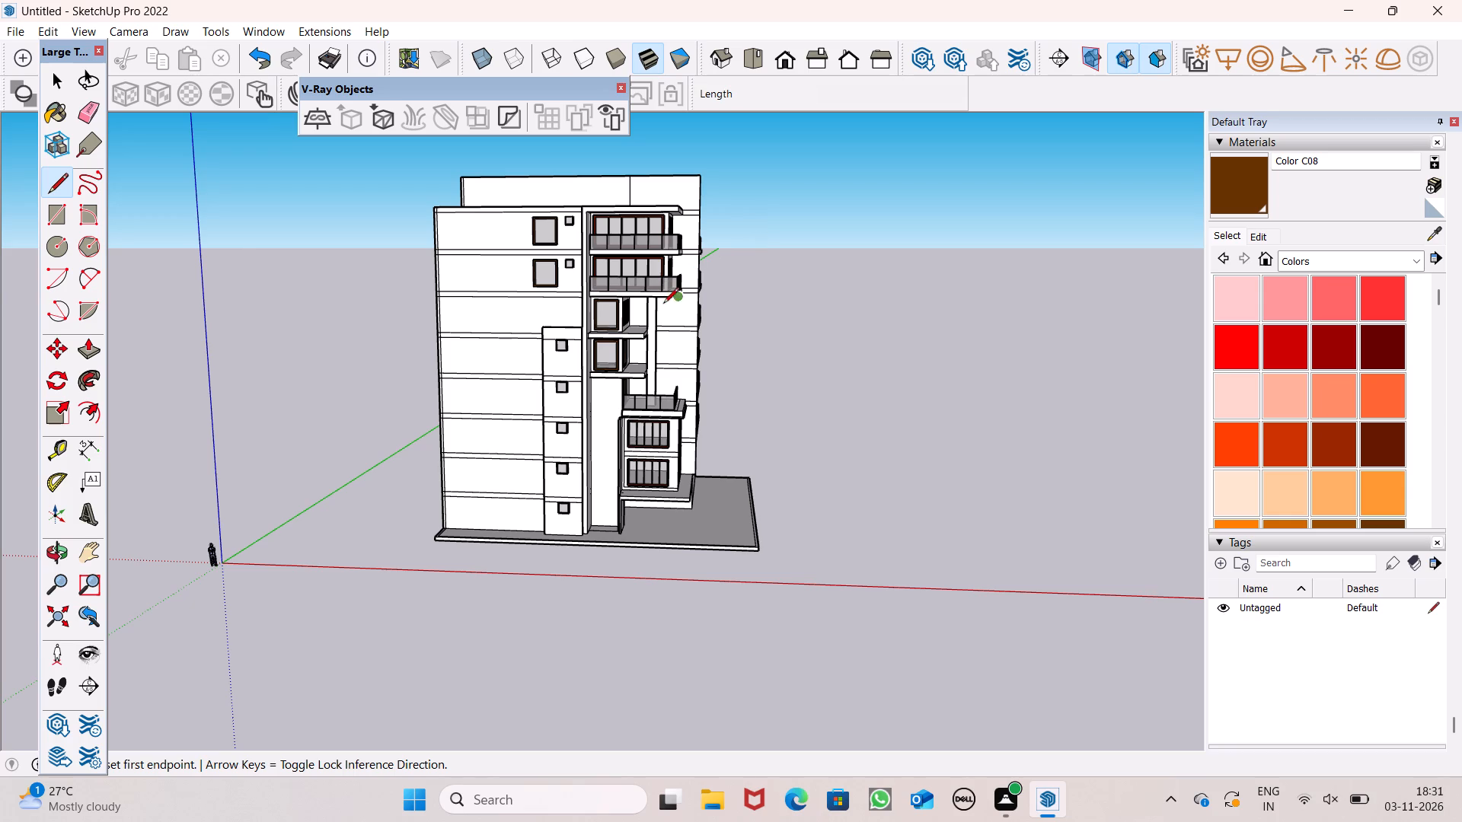
{"action": "scroll", "coordinate": [636, 340], "scroll_direction": "down", "scroll_amount": 1}
{"action": "middle_click_drag", "start_coordinate": [748, 388], "coordinate": [428, 445]}
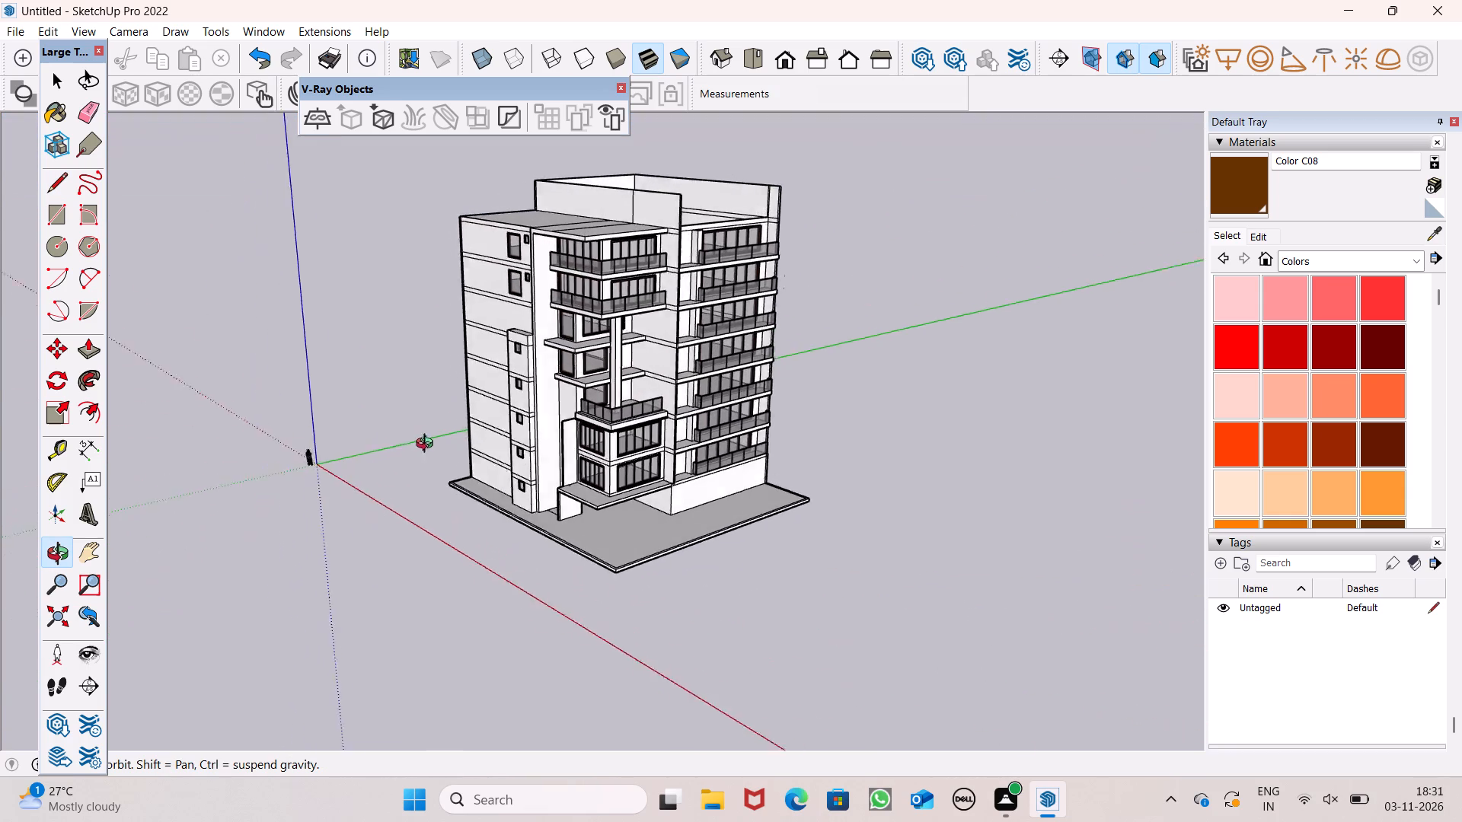
{"action": "middle_click_drag", "start_coordinate": [428, 445], "coordinate": [158, 393]}
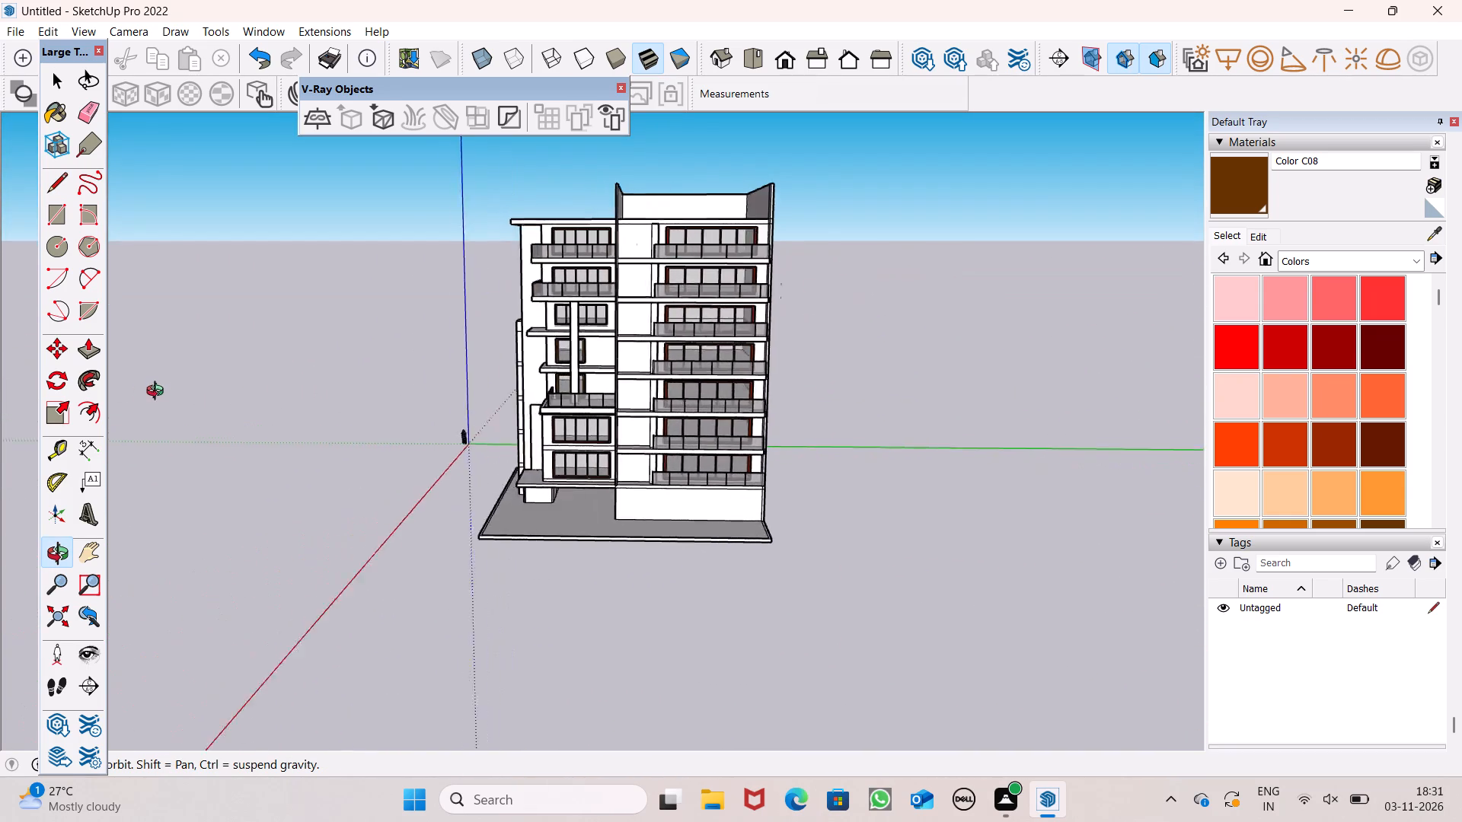
{"action": "middle_click_drag", "start_coordinate": [158, 393], "coordinate": [307, 348]}
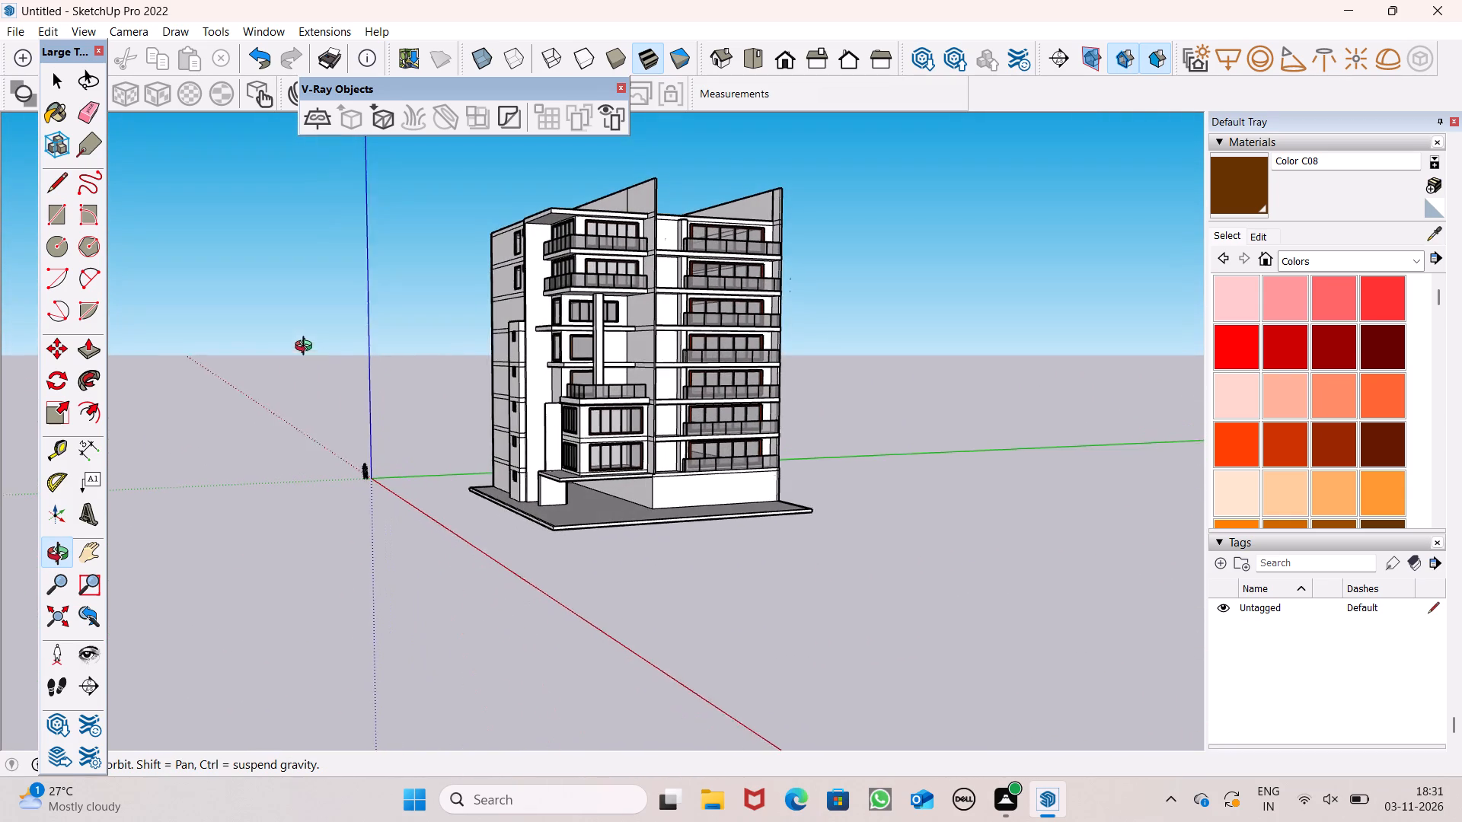
{"action": "middle_click_drag", "start_coordinate": [307, 348], "coordinate": [290, 345]}
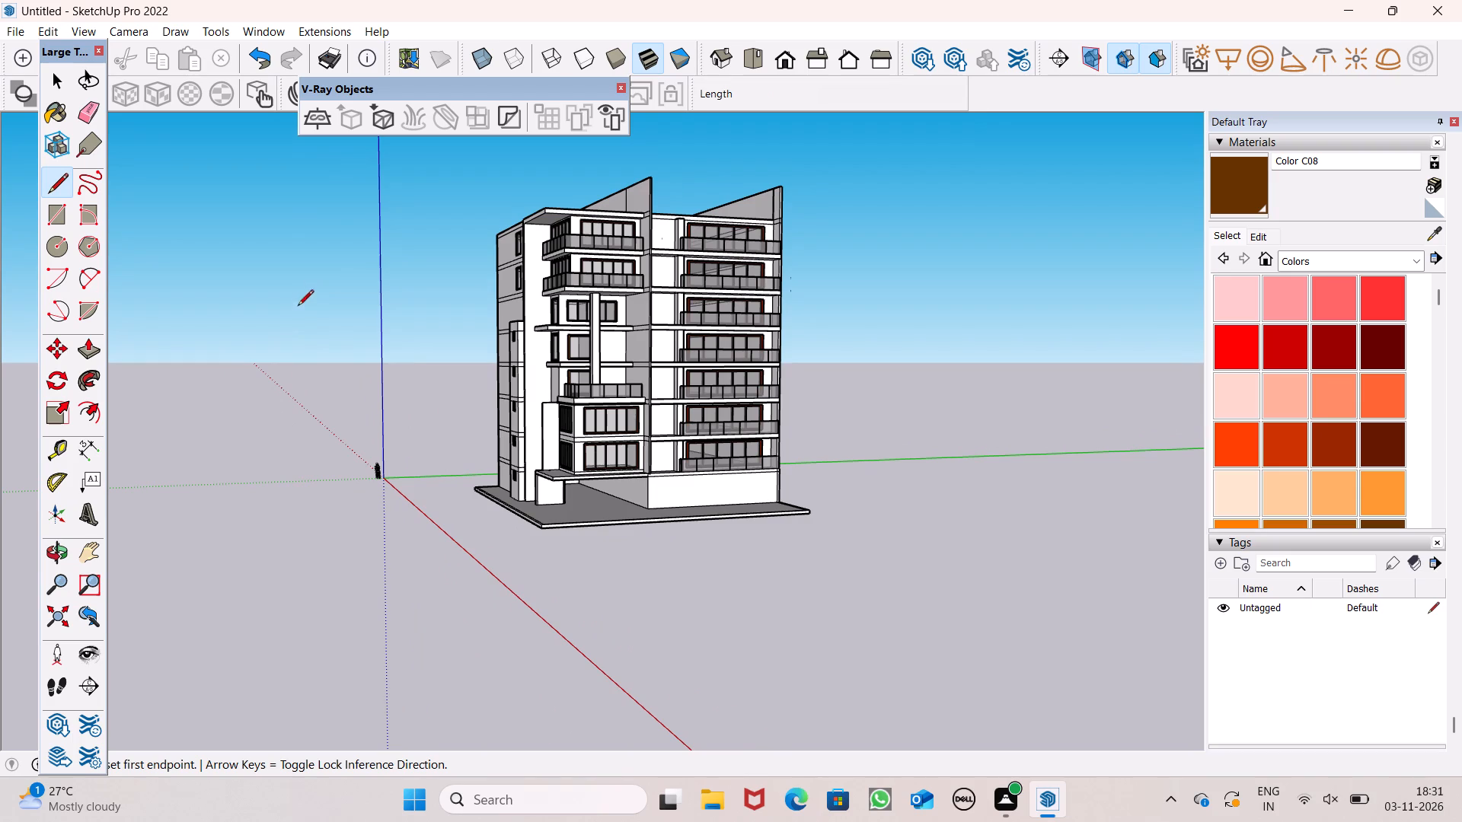
{"action": "middle_click_drag", "start_coordinate": [1061, 422], "coordinate": [872, 470]}
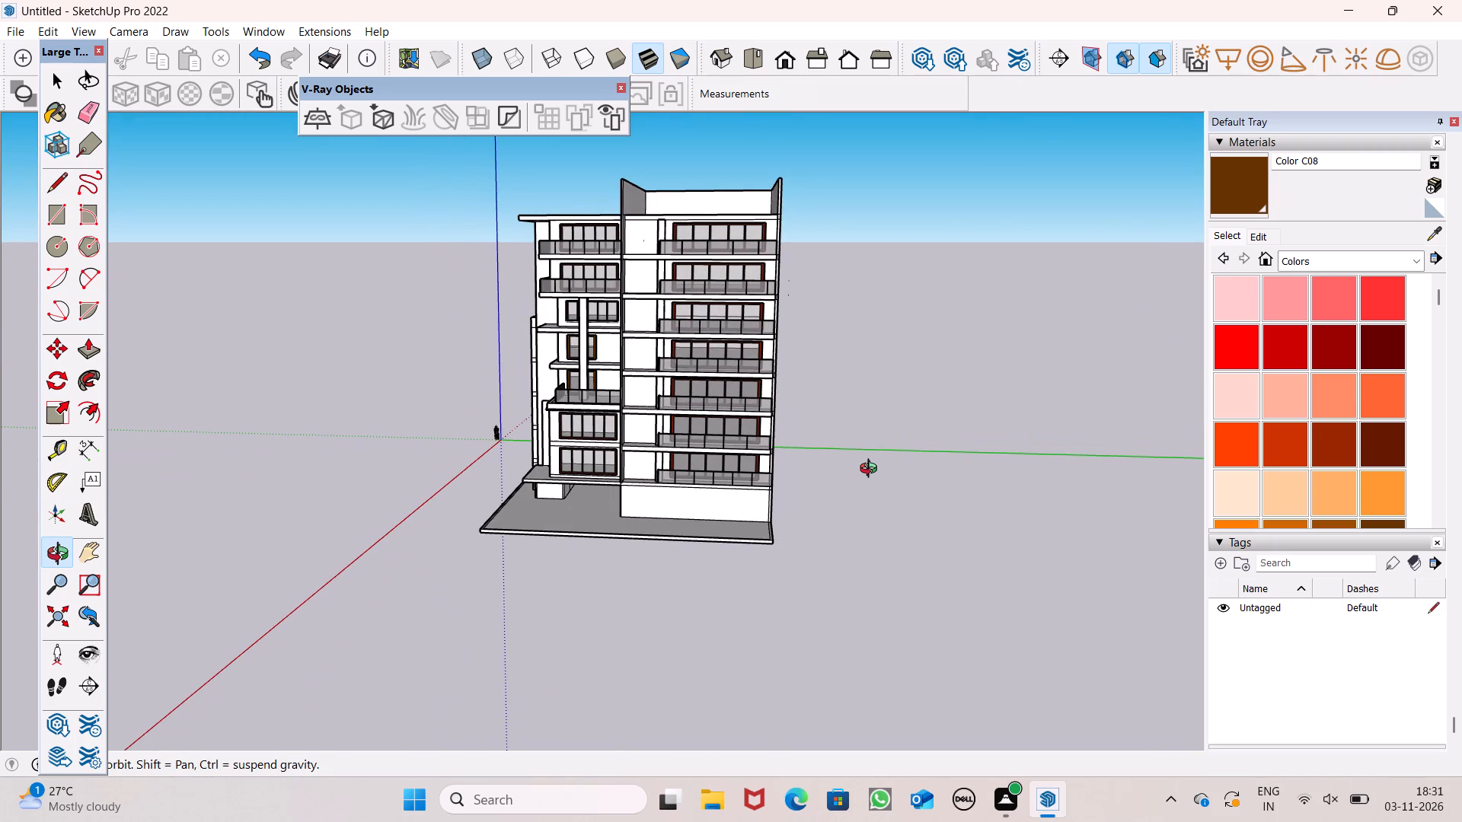
{"action": "middle_click_drag", "start_coordinate": [872, 470], "coordinate": [923, 301]}
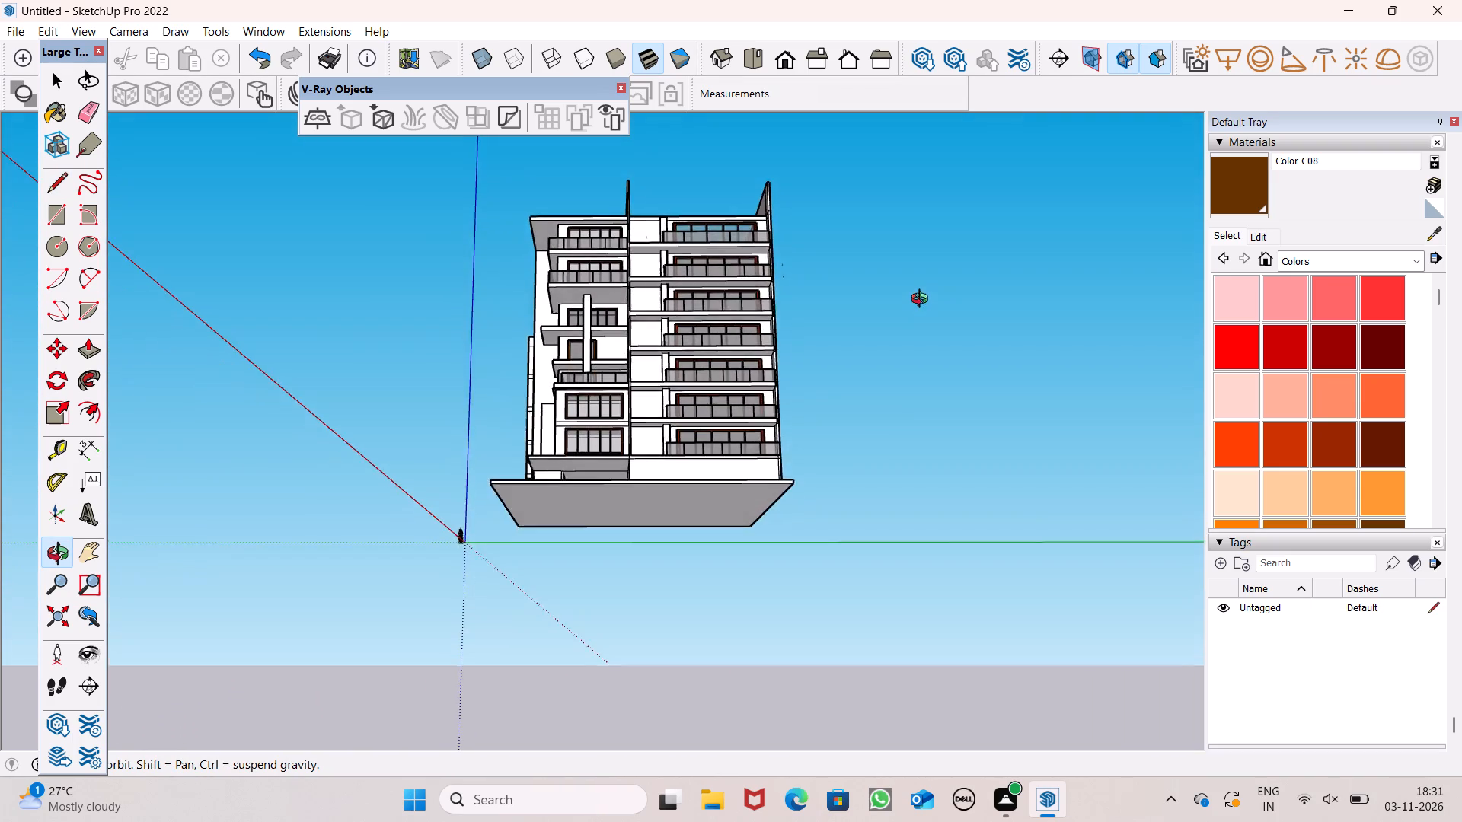
{"action": "middle_click_drag", "start_coordinate": [923, 301], "coordinate": [948, 280]}
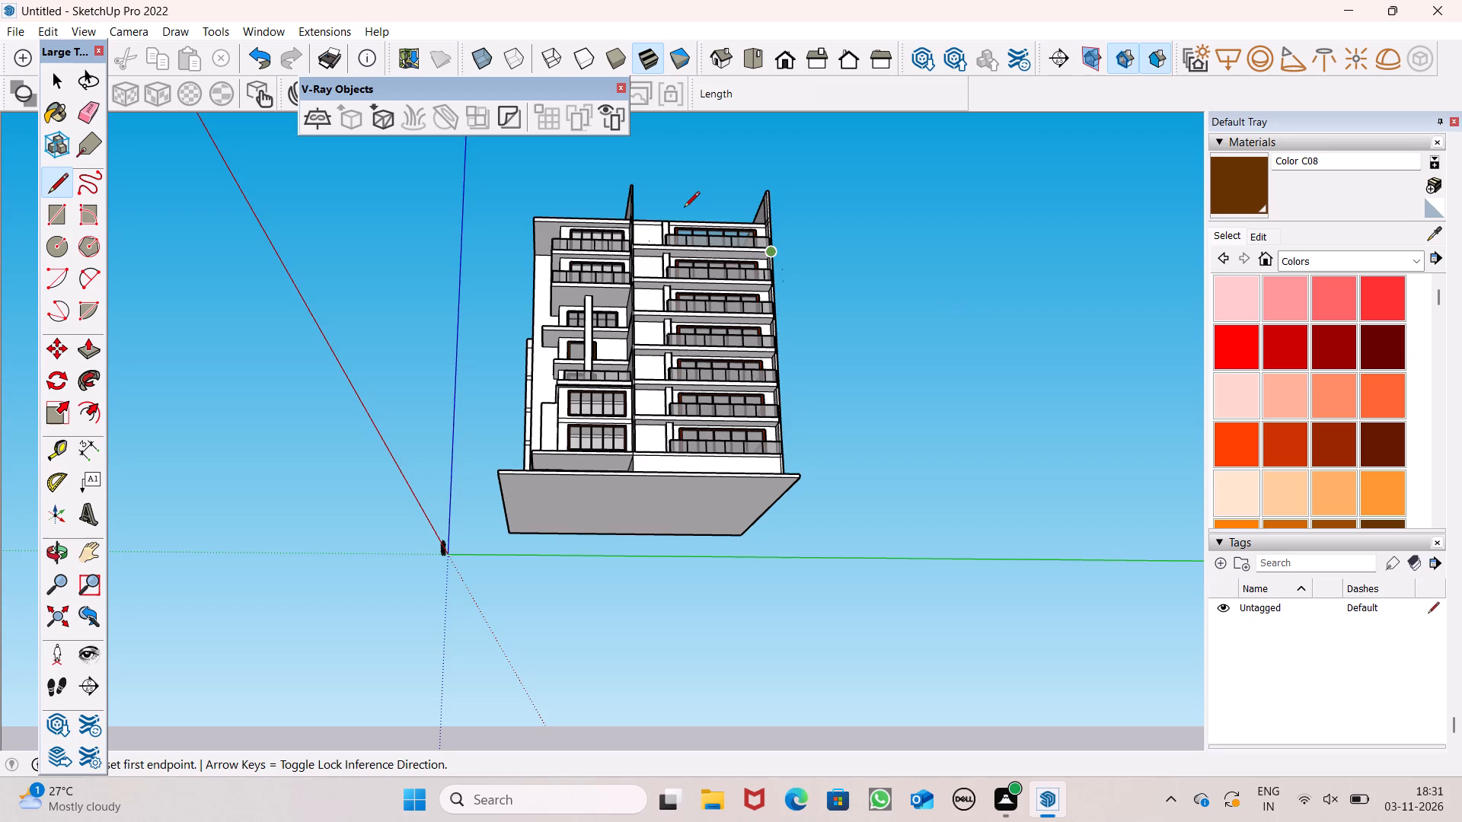
Examine the balcony, recessed and small square window frames on the front and side facades at closer range.
{"action": "scroll", "coordinate": [599, 178], "scroll_direction": "up", "scroll_amount": 7}
{"action": "middle_click_drag", "start_coordinate": [604, 305], "coordinate": [624, 475]}
{"action": "scroll", "coordinate": [604, 305], "scroll_direction": "up", "scroll_amount": 1}
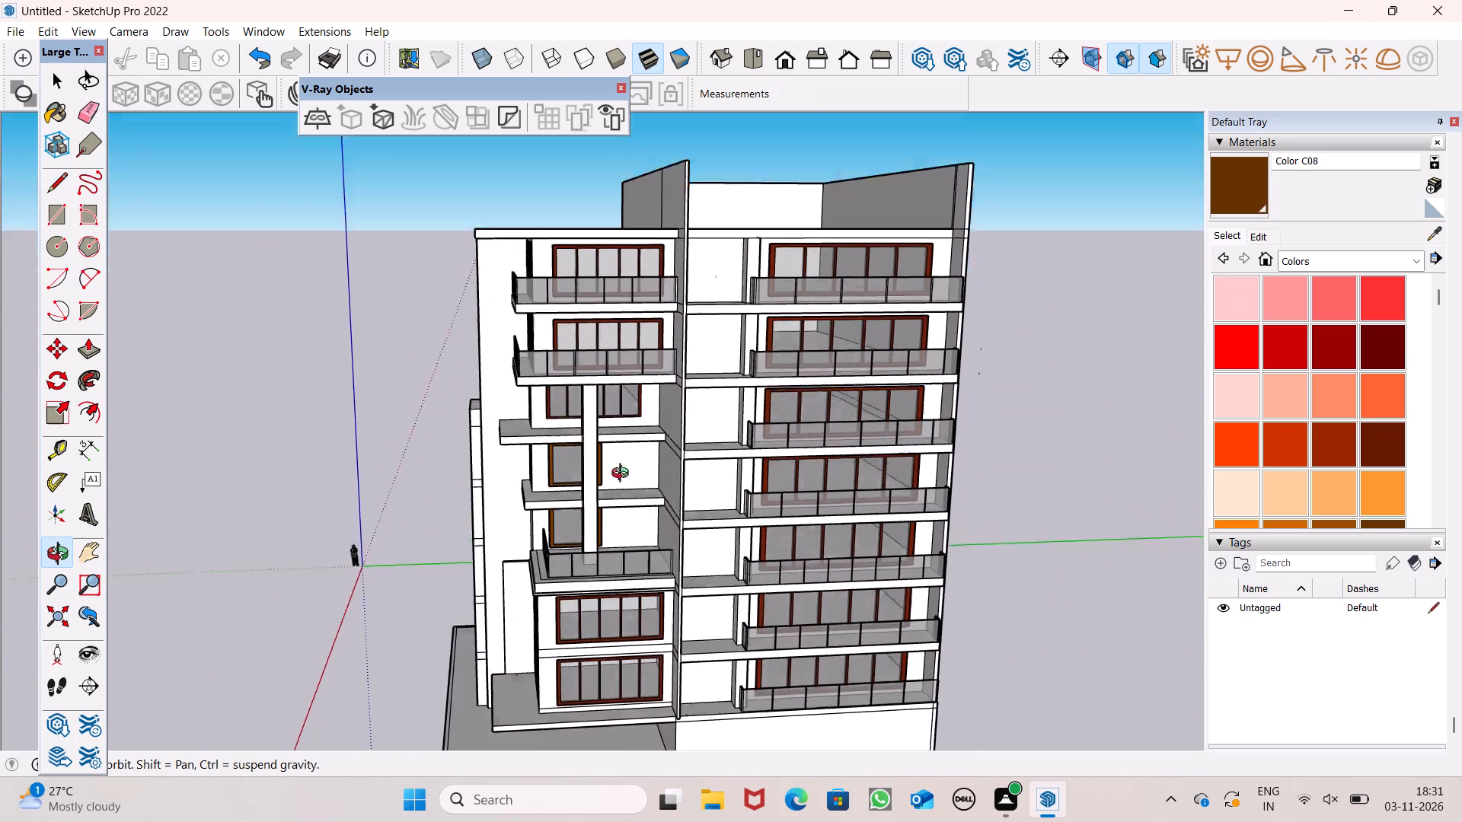
{"action": "middle_click_drag", "start_coordinate": [624, 475], "coordinate": [672, 334]}
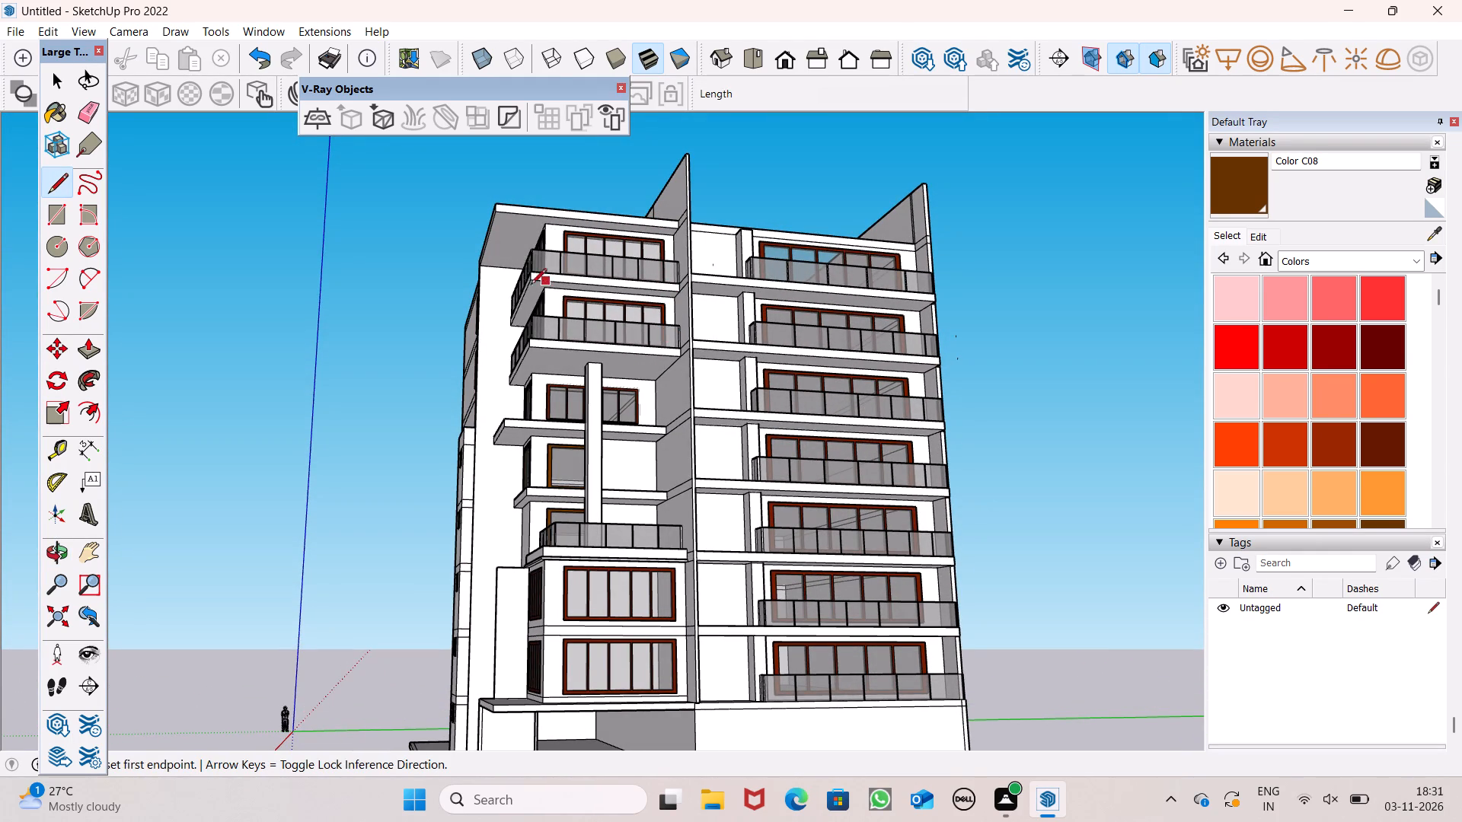
{"action": "middle_click_drag", "start_coordinate": [597, 343], "coordinate": [763, 435]}
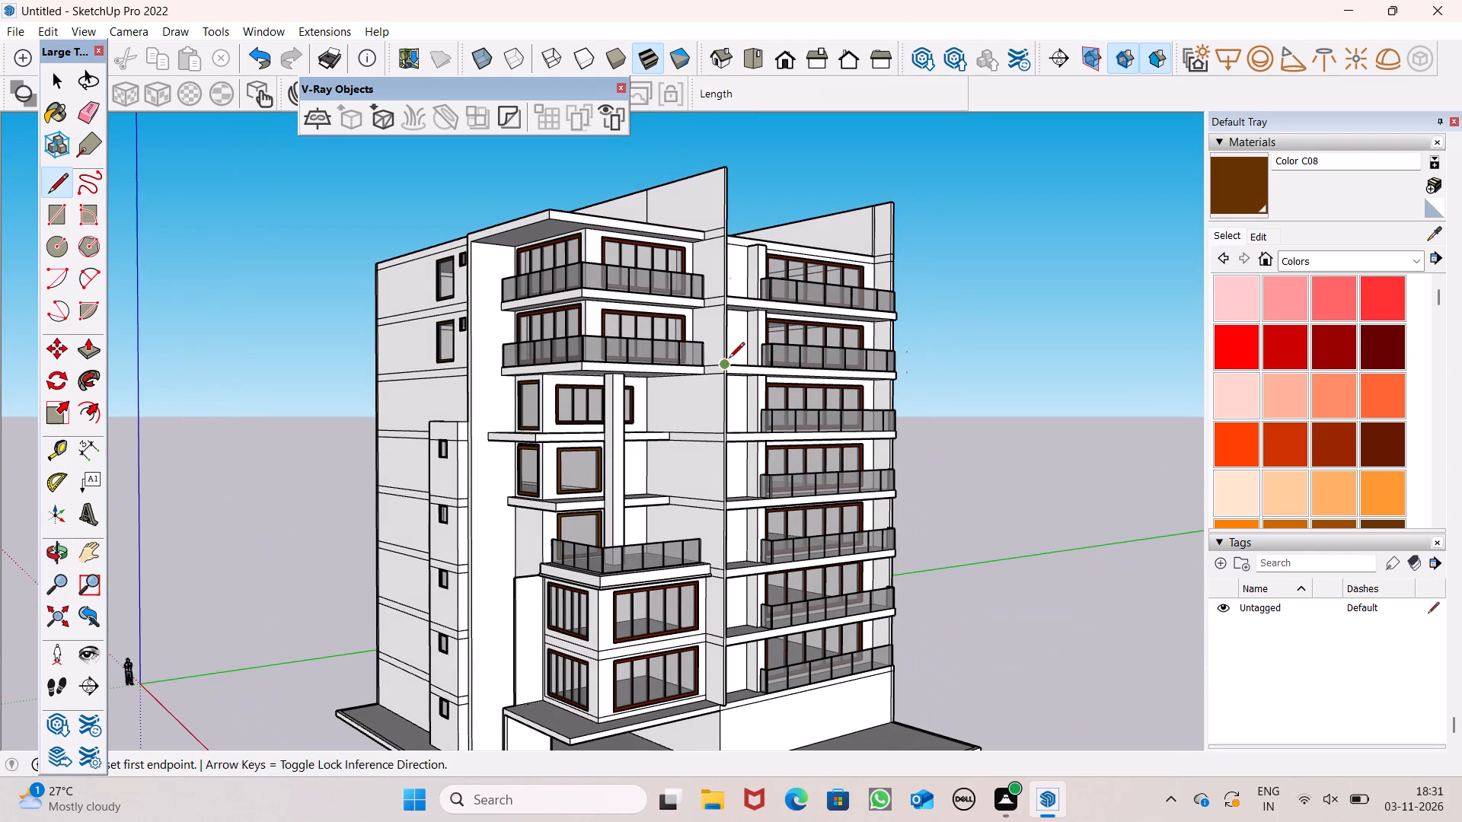
{"action": "scroll", "coordinate": [727, 342], "scroll_direction": "down", "scroll_amount": 3}
{"action": "middle_click_drag", "start_coordinate": [688, 354], "coordinate": [702, 449]}
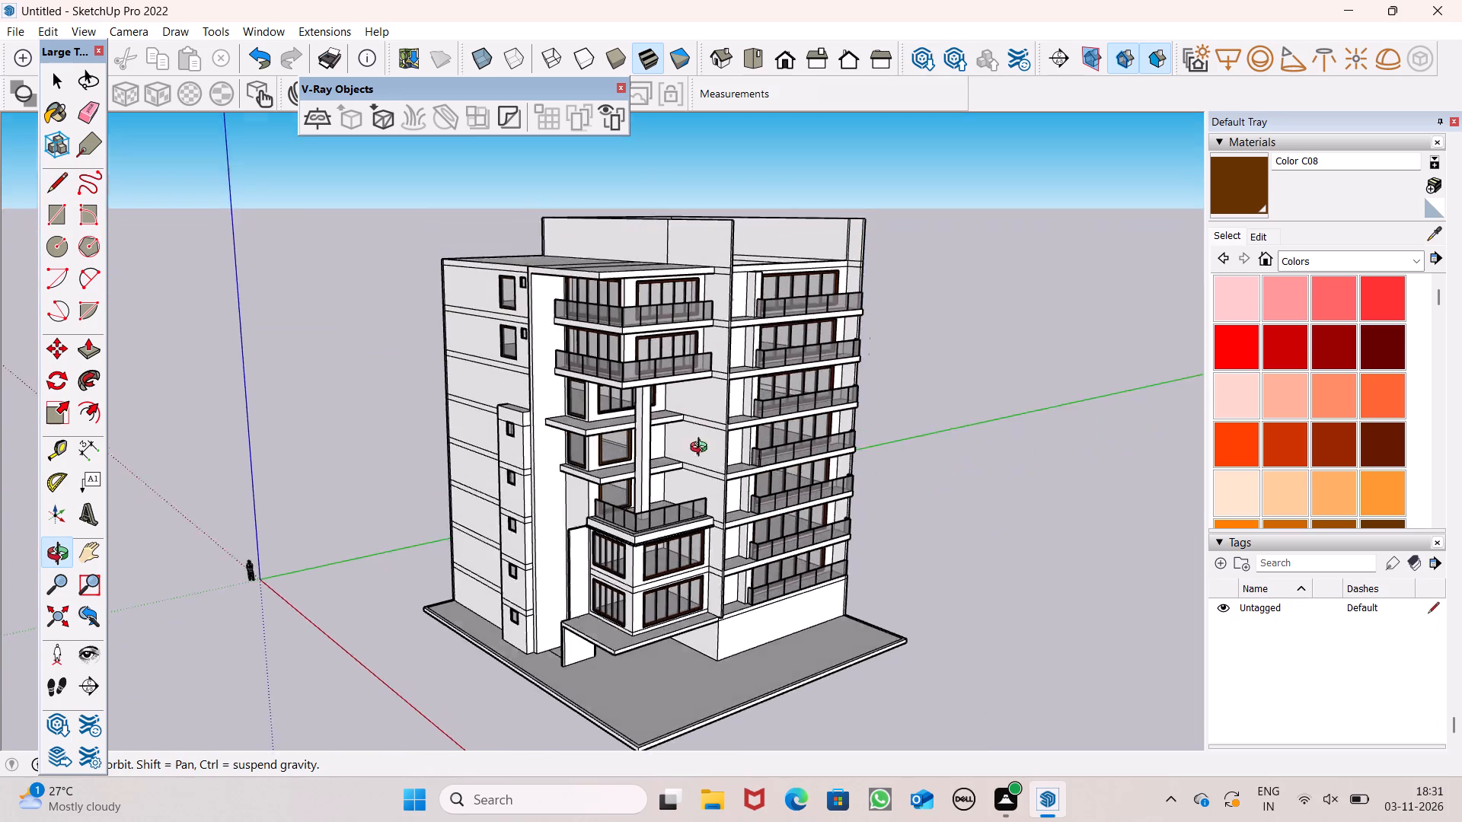
{"action": "middle_click_drag", "start_coordinate": [702, 449], "coordinate": [848, 492]}
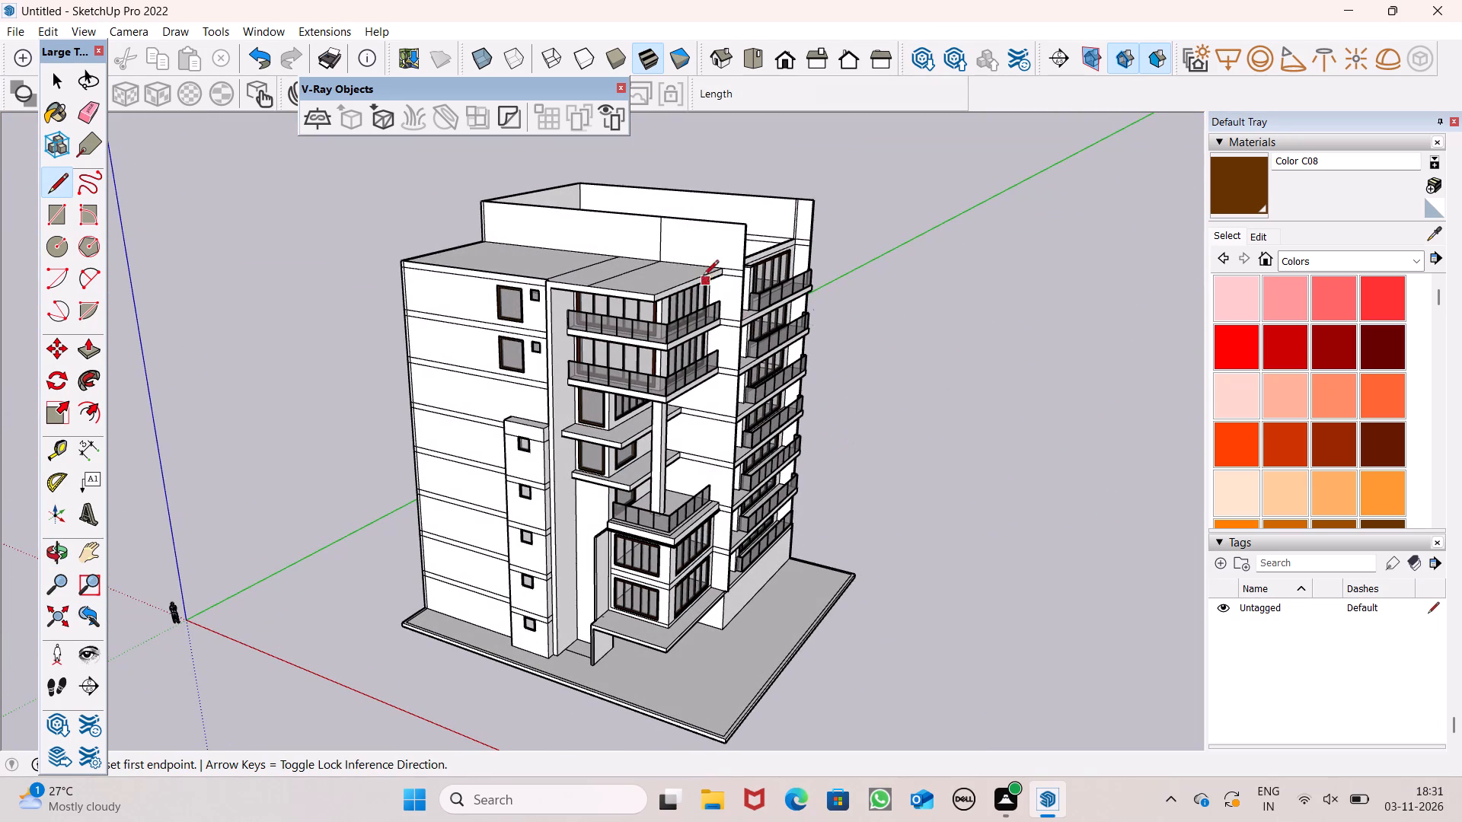
{"action": "scroll", "coordinate": [683, 236], "scroll_direction": "down", "scroll_amount": 2}
{"action": "middle_click_drag", "start_coordinate": [668, 295], "coordinate": [661, 339]}
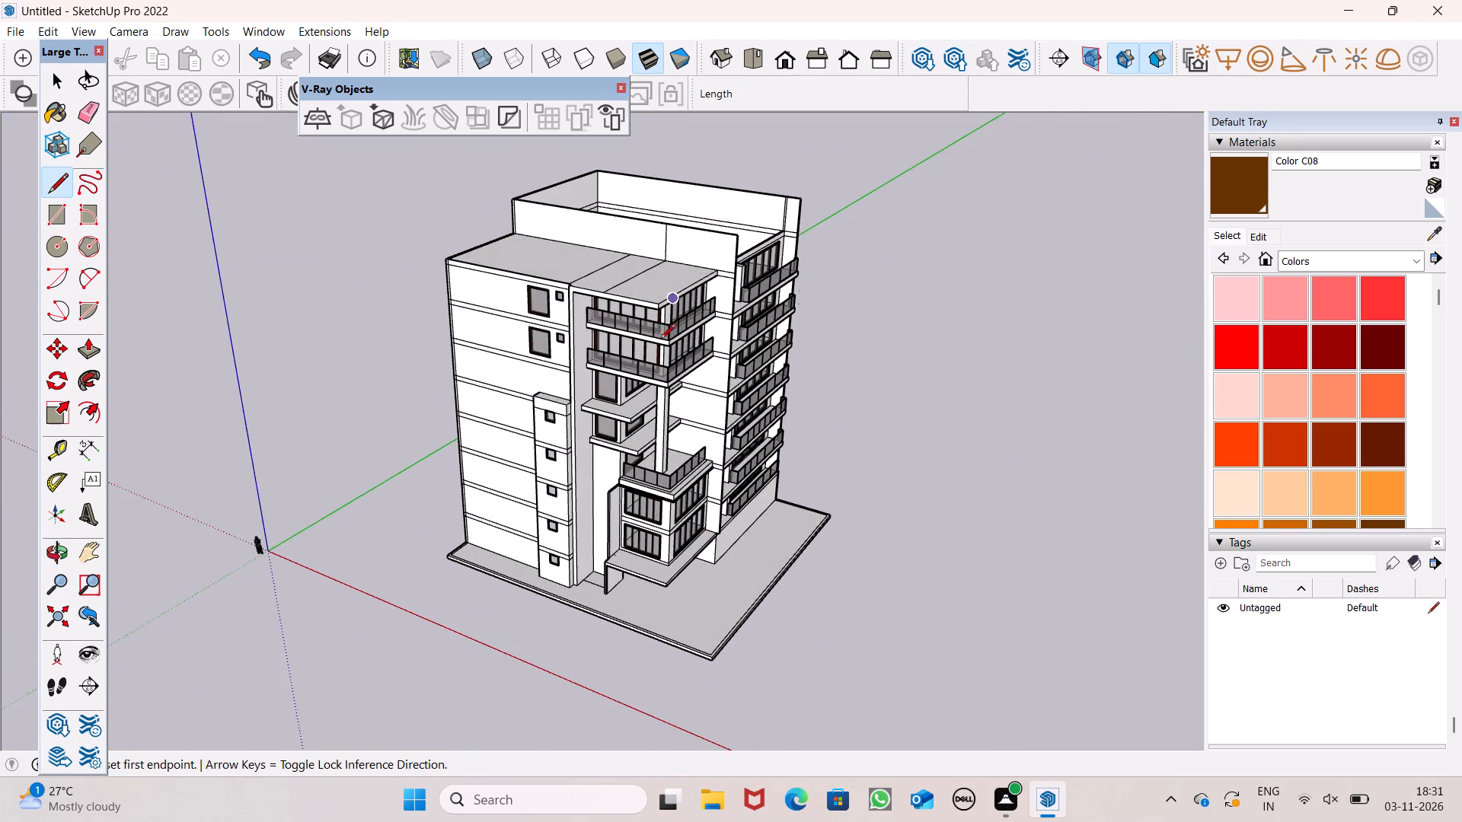
{"action": "scroll", "coordinate": [681, 486], "scroll_direction": "up", "scroll_amount": 8}
{"action": "scroll", "coordinate": [608, 298], "scroll_direction": "up", "scroll_amount": 6}
{"action": "scroll", "coordinate": [607, 368], "scroll_direction": "down", "scroll_amount": 6}
{"action": "middle_click_drag", "start_coordinate": [720, 485], "coordinate": [702, 485]}
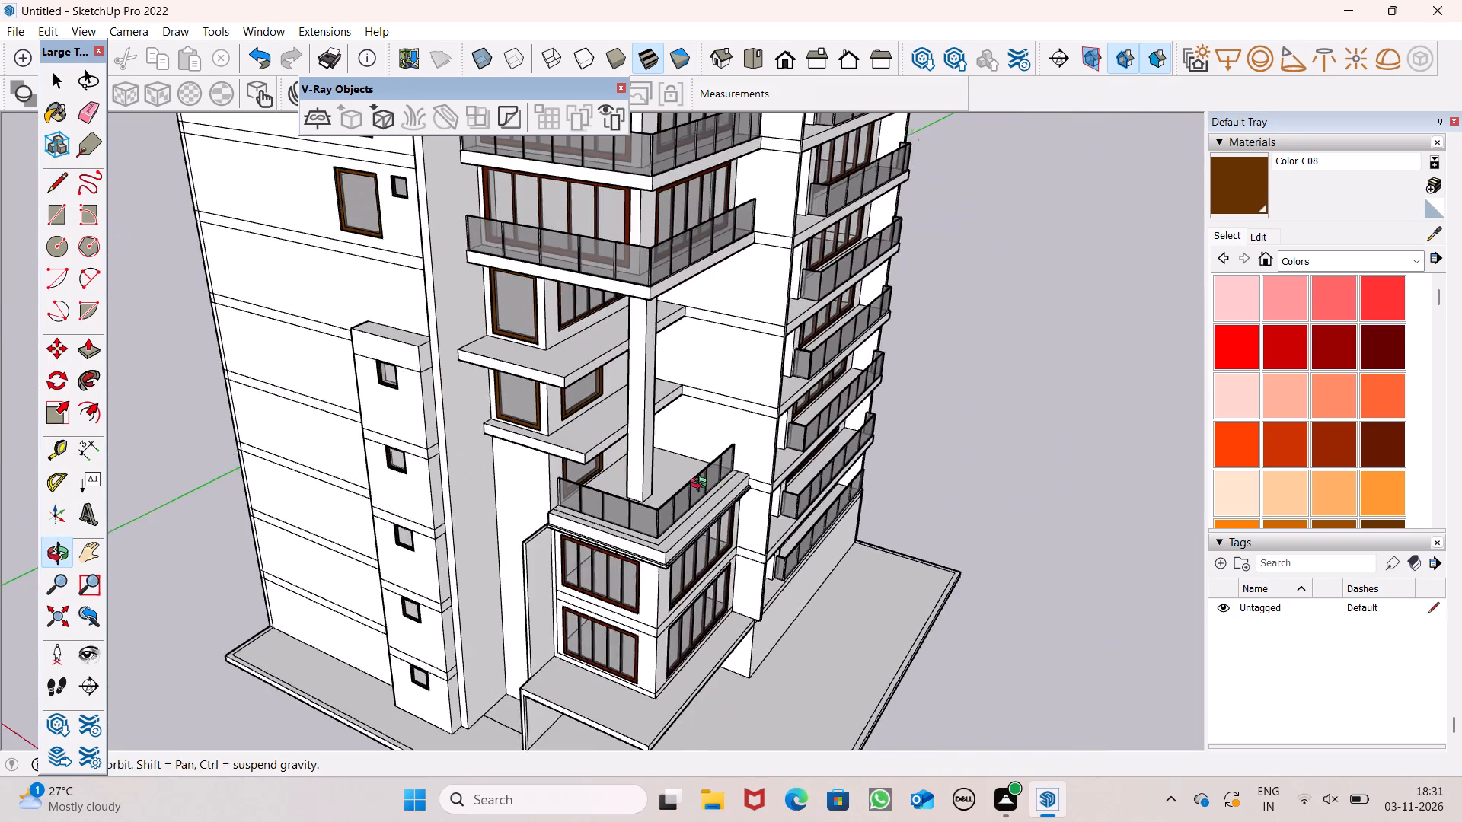
{"action": "middle_click_drag", "start_coordinate": [702, 485], "coordinate": [720, 458]}
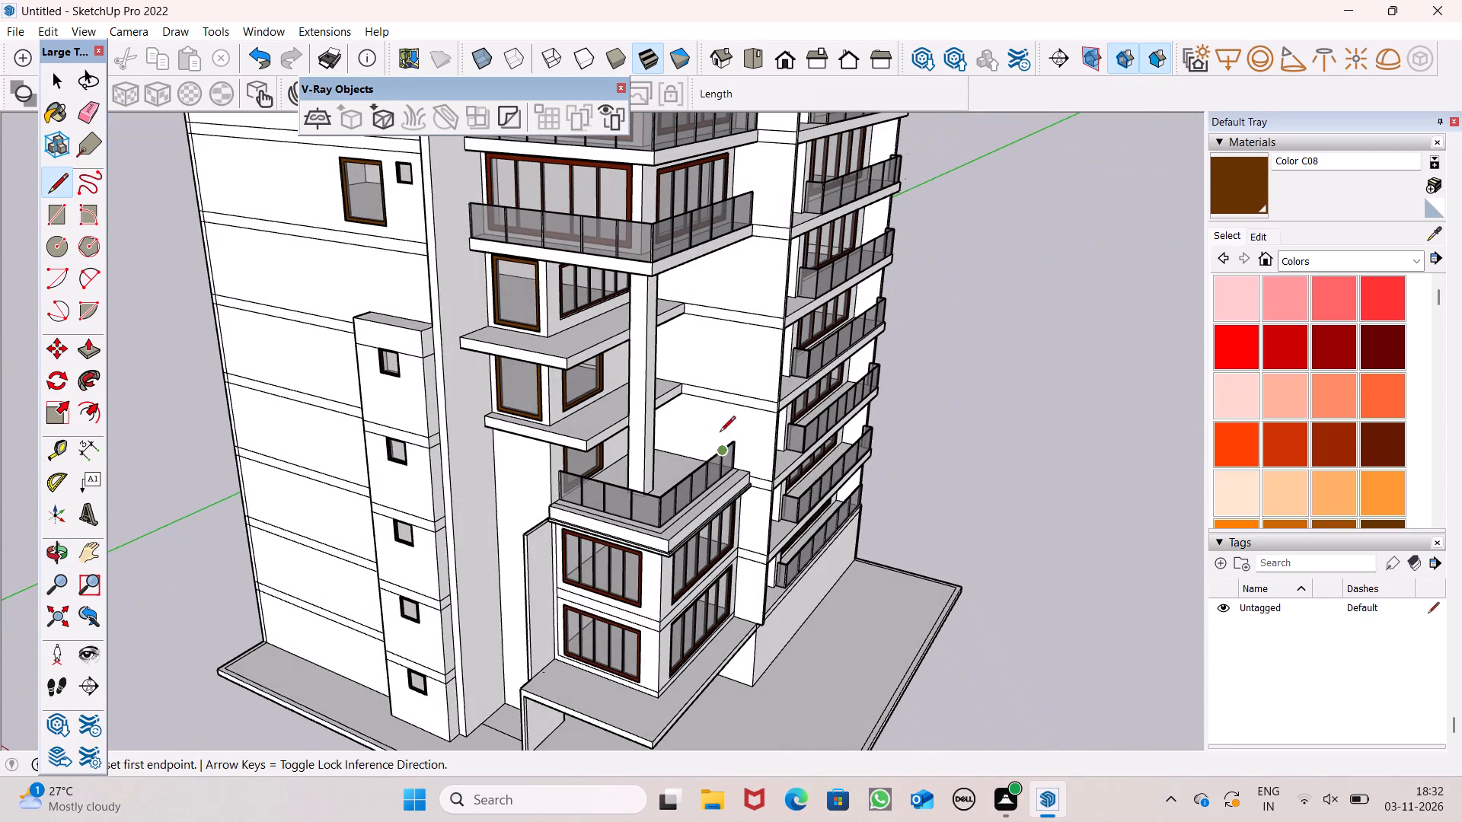
Examine the overall building from the side, front and above, including its facades, parapet and flat roof.
{"action": "scroll", "coordinate": [691, 317], "scroll_direction": "down", "scroll_amount": 8}
{"action": "middle_click_drag", "start_coordinate": [749, 291], "coordinate": [765, 254]}
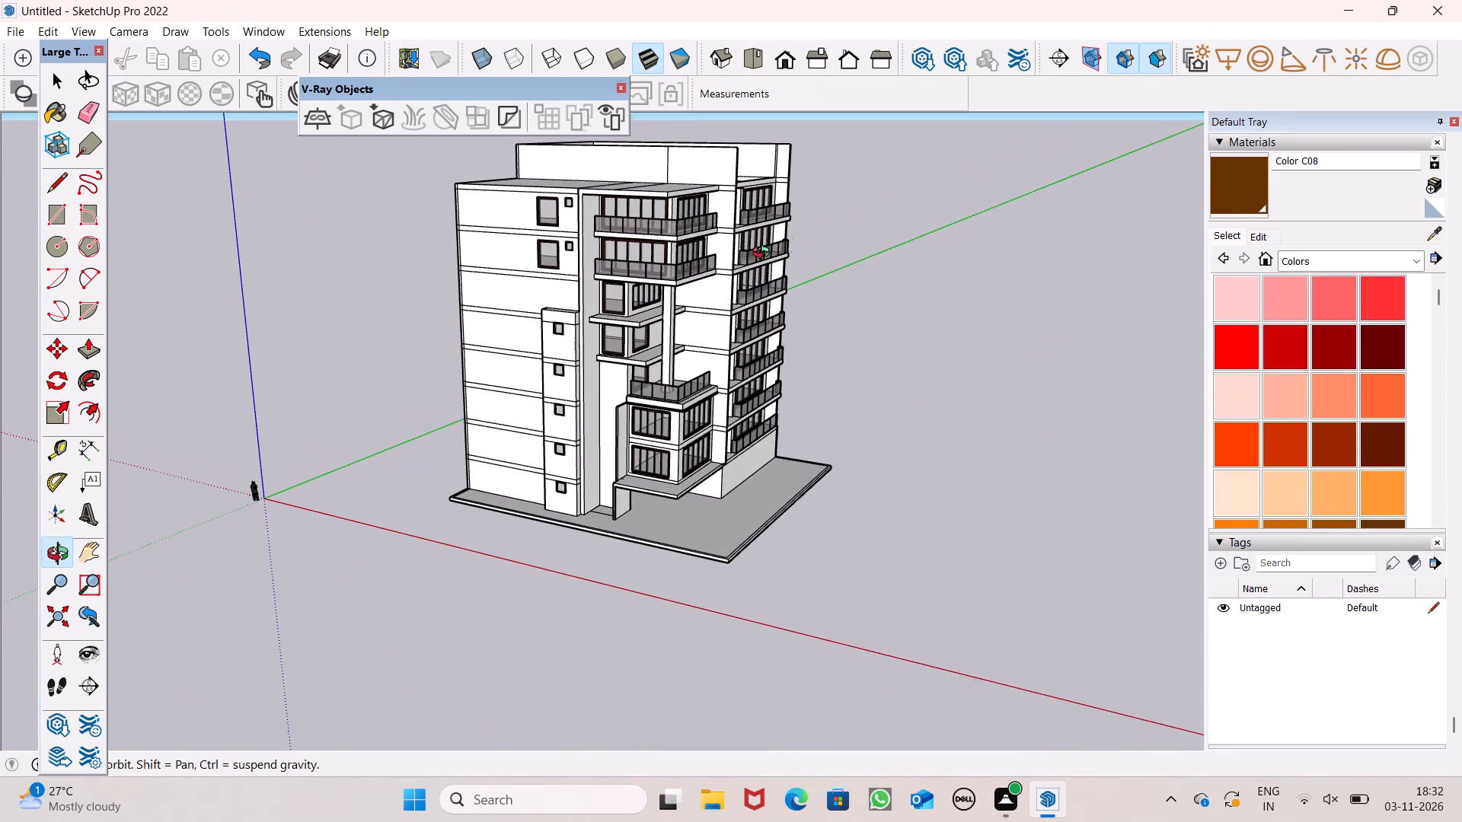
{"action": "middle_click_drag", "start_coordinate": [765, 254], "coordinate": [723, 254]}
{"action": "scroll", "coordinate": [724, 253], "scroll_direction": "down", "scroll_amount": 3}
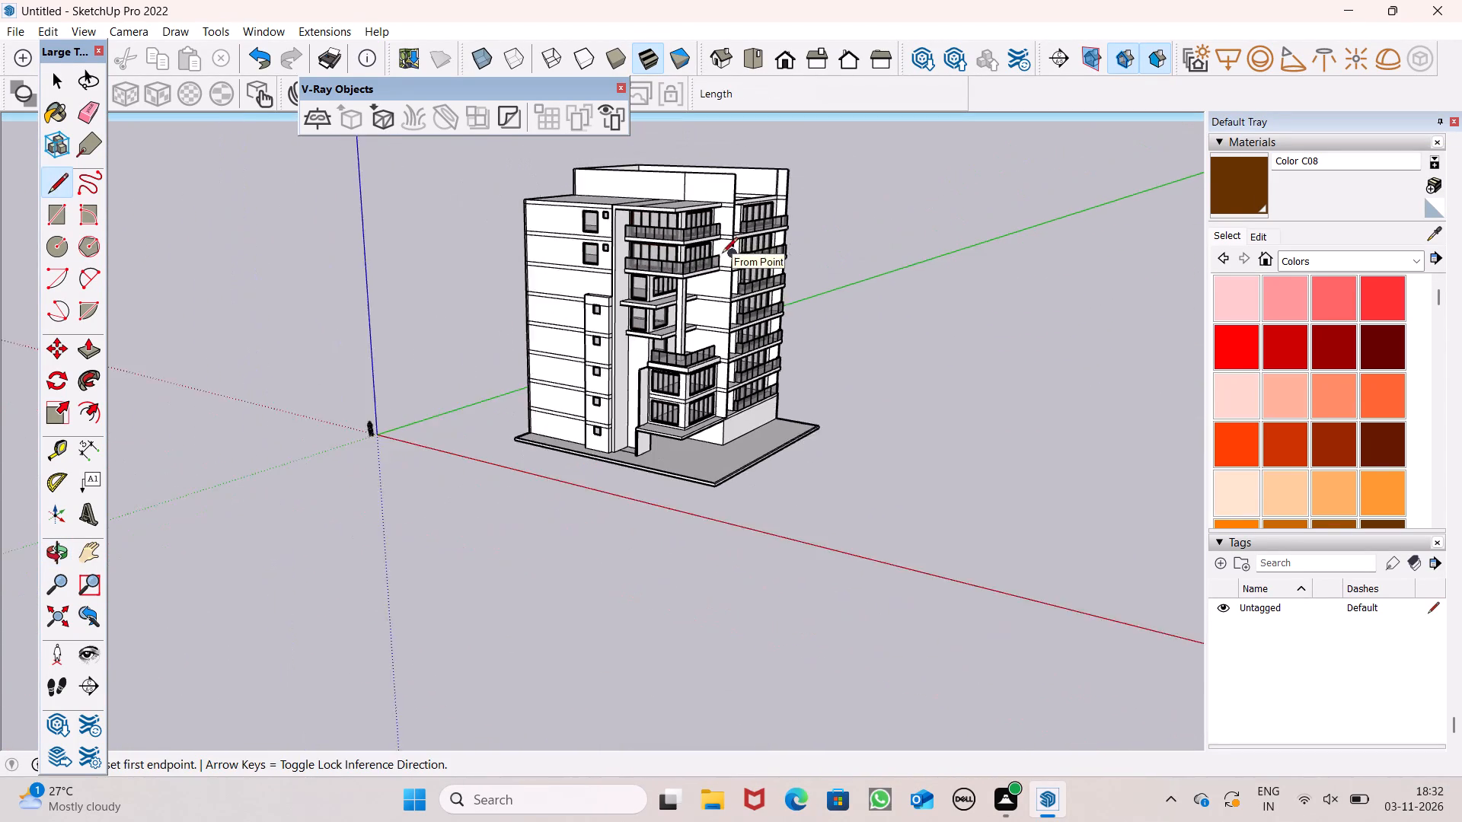
{"action": "scroll", "coordinate": [722, 254], "scroll_direction": "down", "scroll_amount": 2}
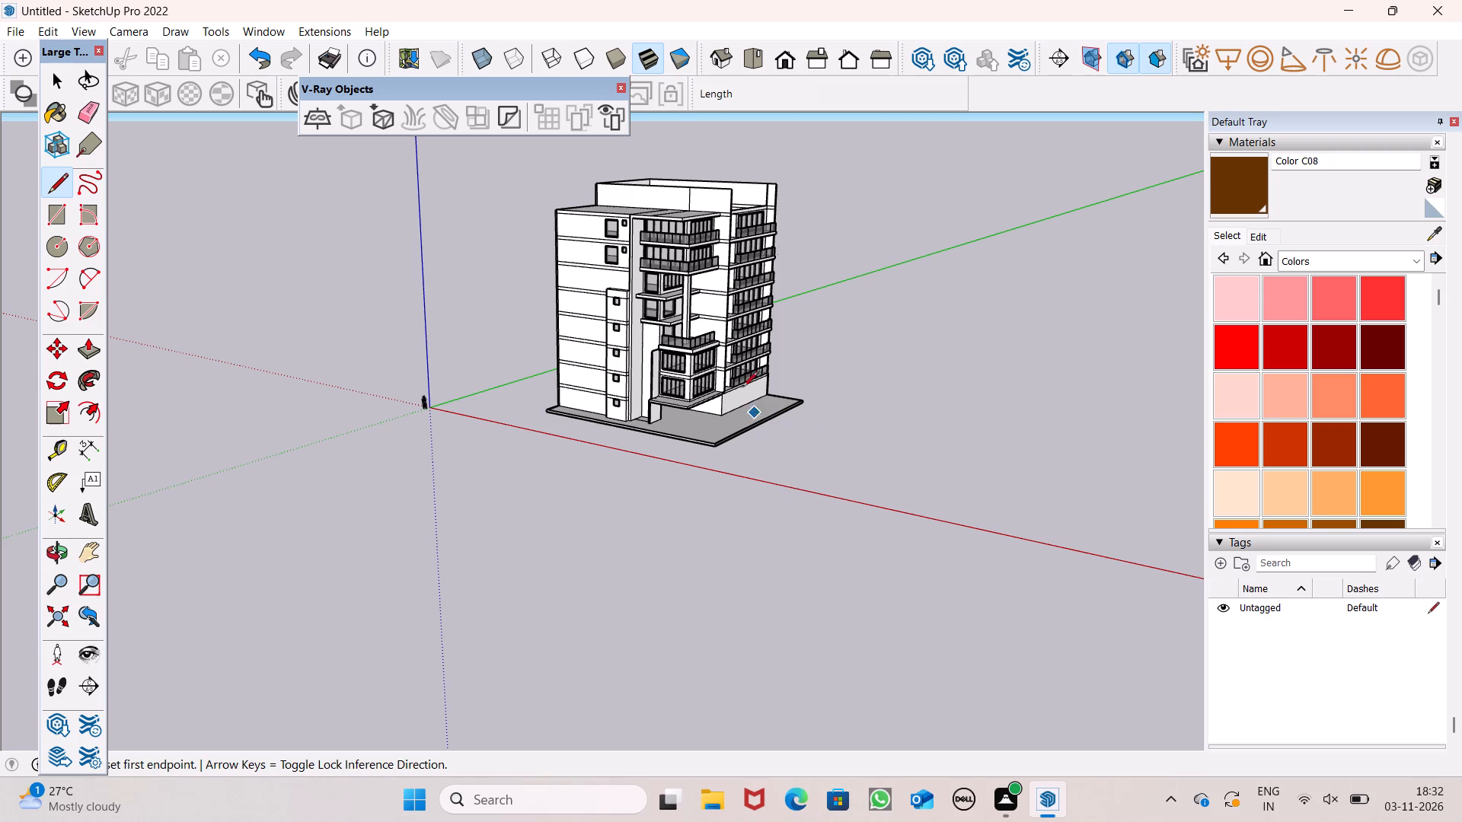
{"action": "scroll", "coordinate": [732, 380], "scroll_direction": "down", "scroll_amount": 3}
{"action": "middle_click_drag", "start_coordinate": [832, 406], "coordinate": [803, 386]}
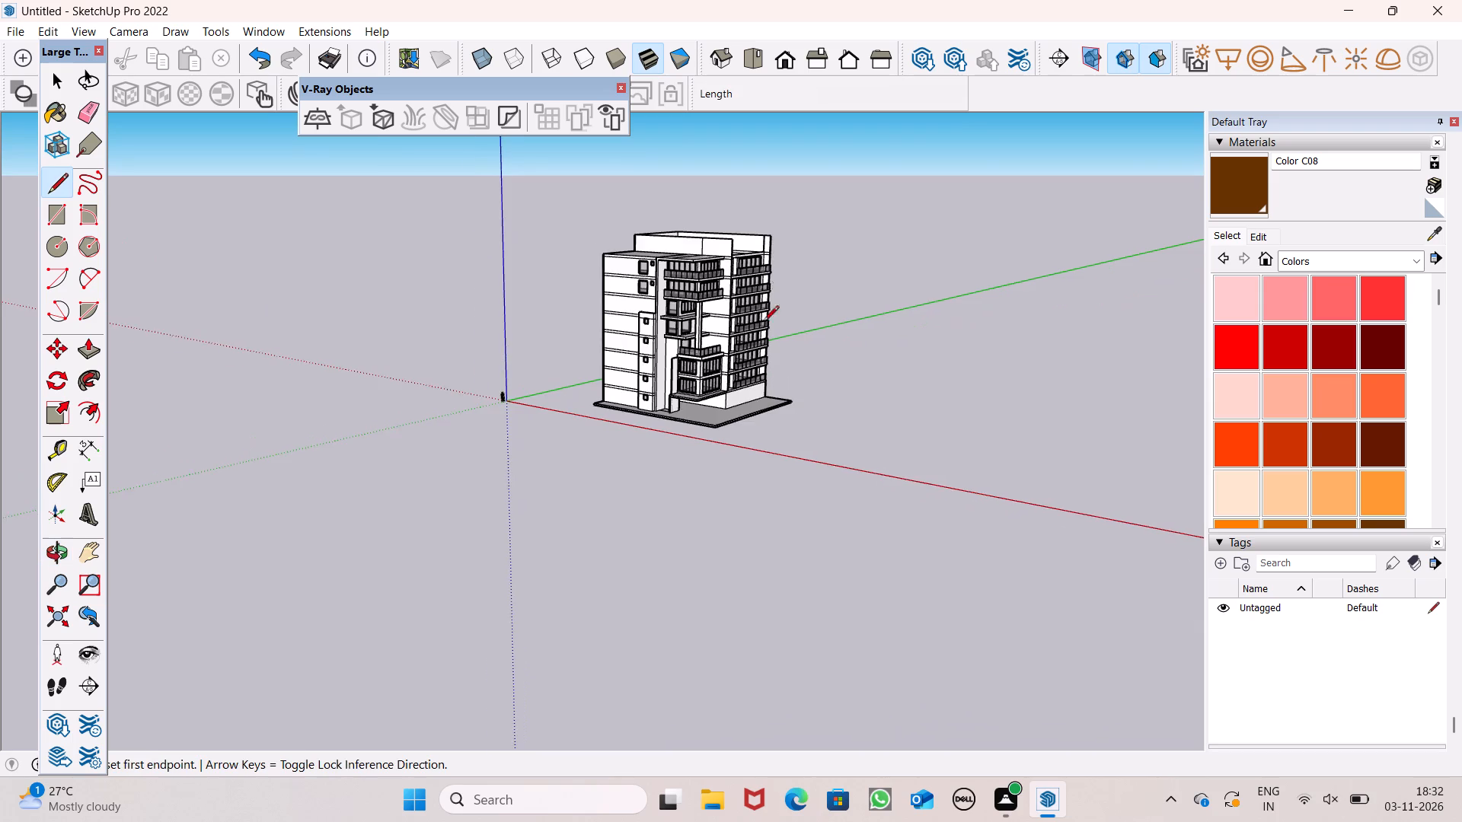
{"action": "scroll", "coordinate": [755, 315], "scroll_direction": "up", "scroll_amount": 6}
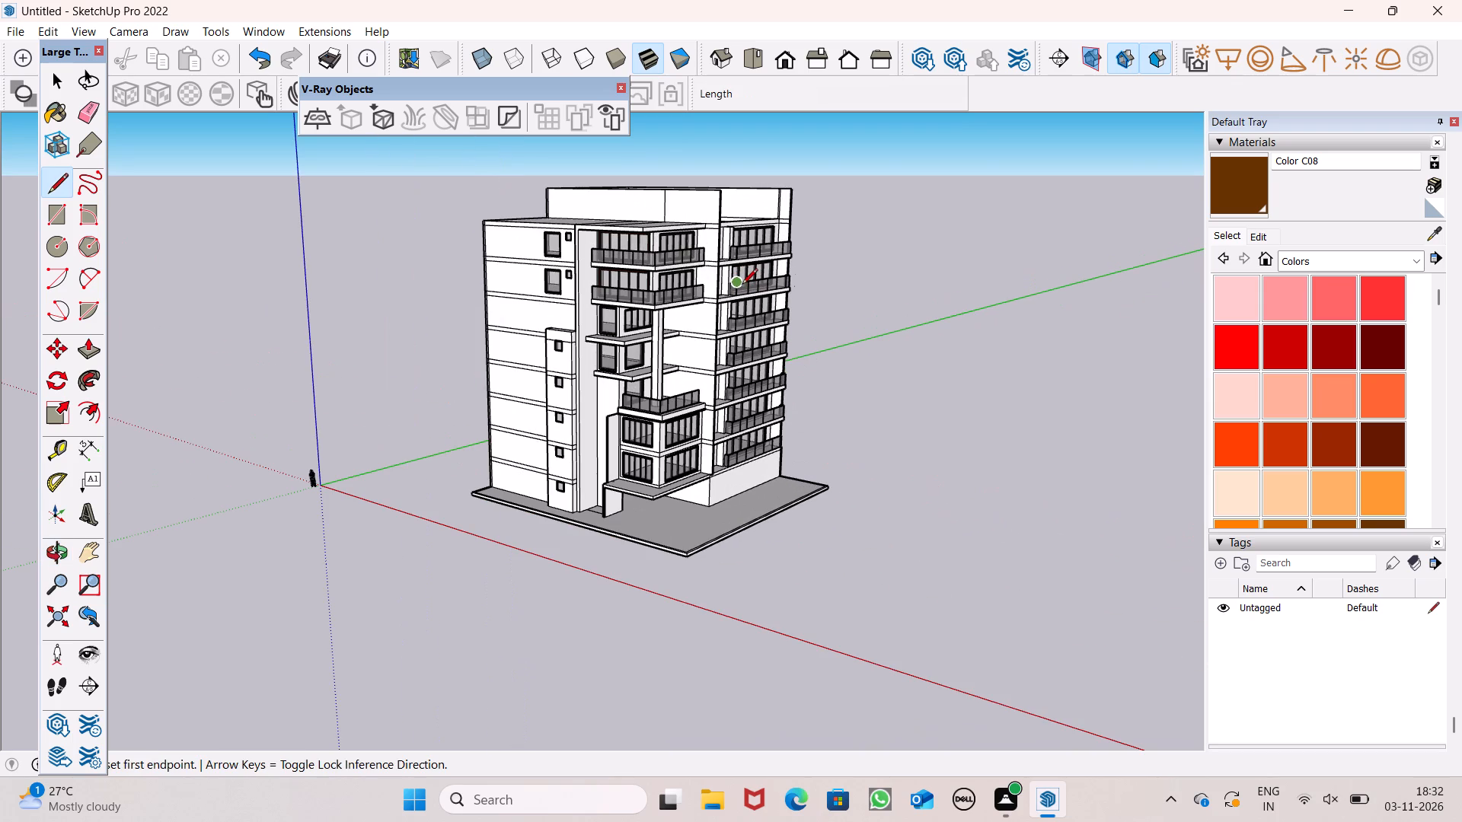
{"action": "middle_click_drag", "start_coordinate": [744, 292], "coordinate": [401, 368]}
{"action": "scroll", "coordinate": [562, 362], "scroll_direction": "up", "scroll_amount": 1}
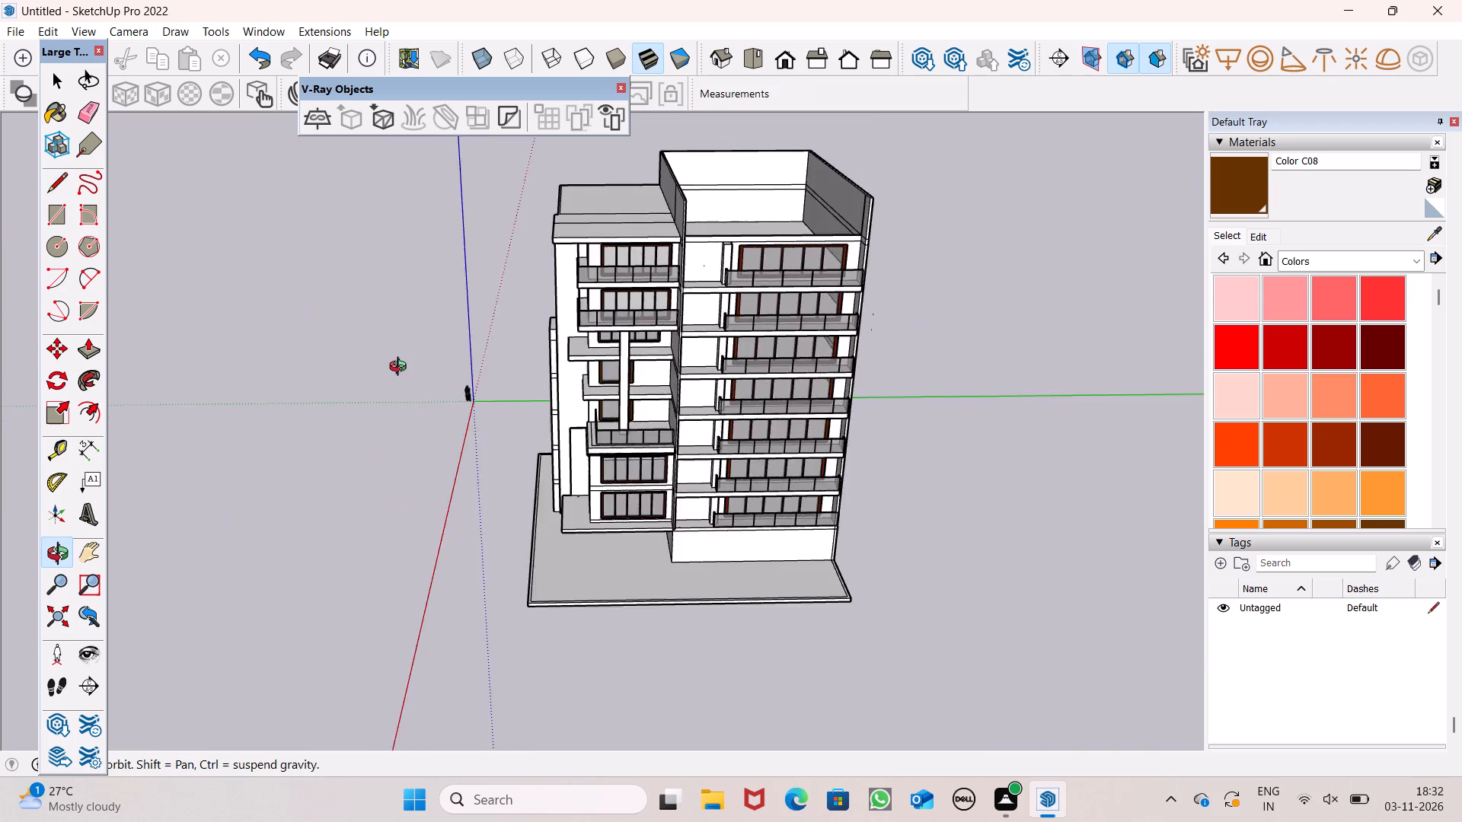
{"action": "middle_click_drag", "start_coordinate": [401, 368], "coordinate": [749, 207]}
{"action": "middle_click_drag", "start_coordinate": [905, 273], "coordinate": [685, 376]}
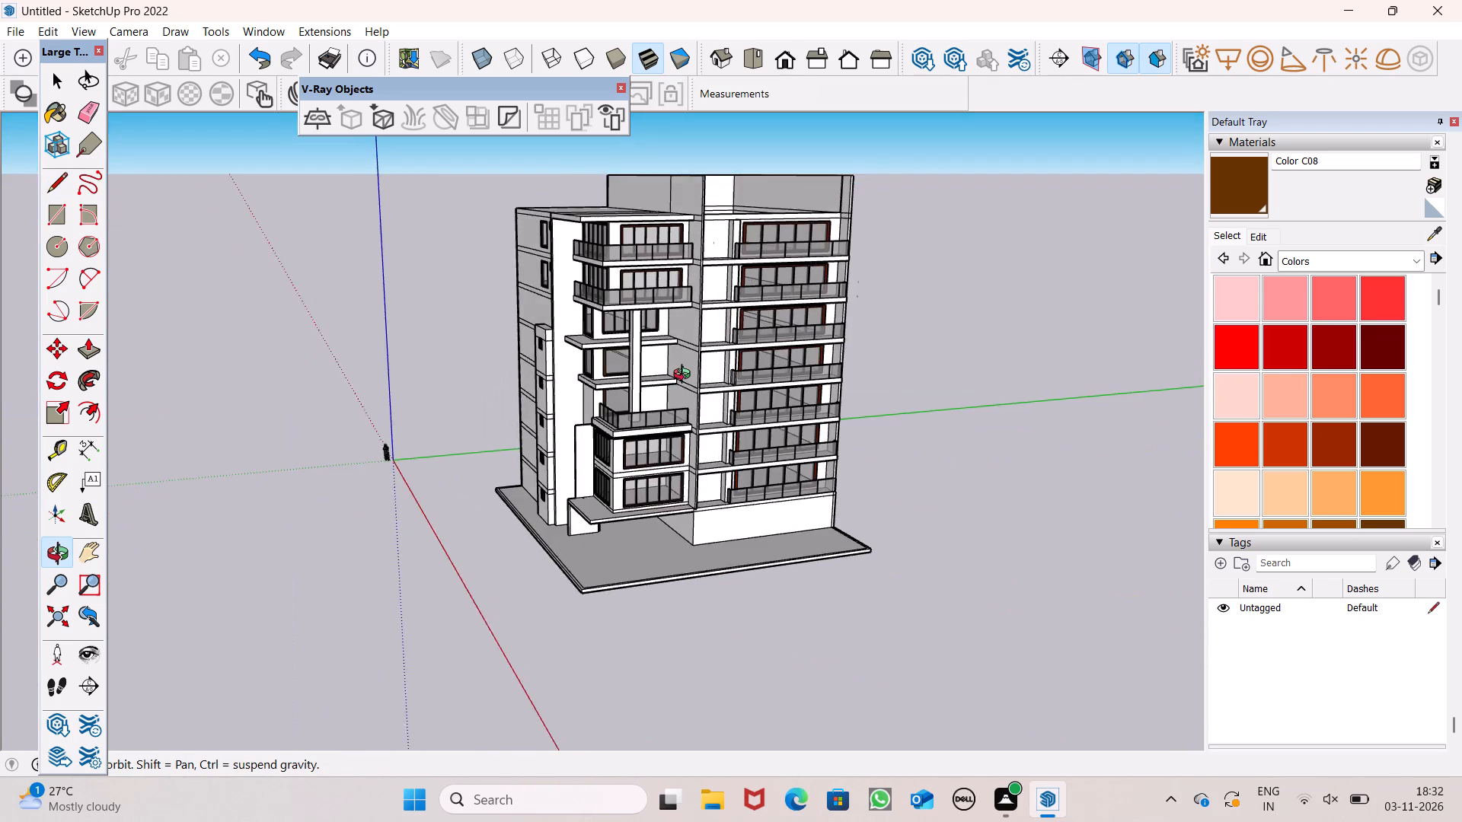
{"action": "middle_click_drag", "start_coordinate": [685, 376], "coordinate": [793, 406]}
{"action": "scroll", "coordinate": [752, 401], "scroll_direction": "up", "scroll_amount": 1}
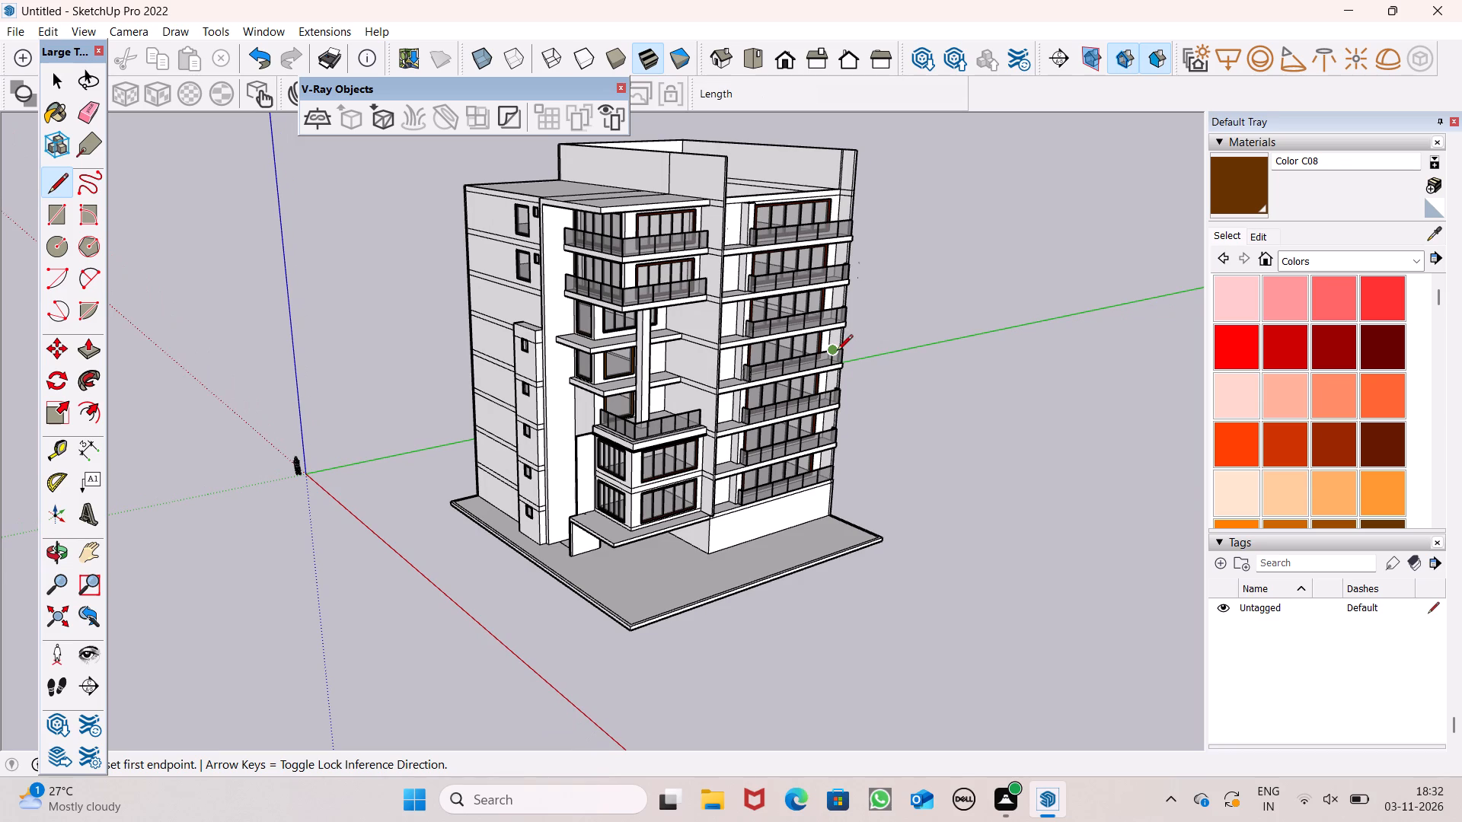
{"action": "scroll", "coordinate": [822, 413], "scroll_direction": "up", "scroll_amount": 1}
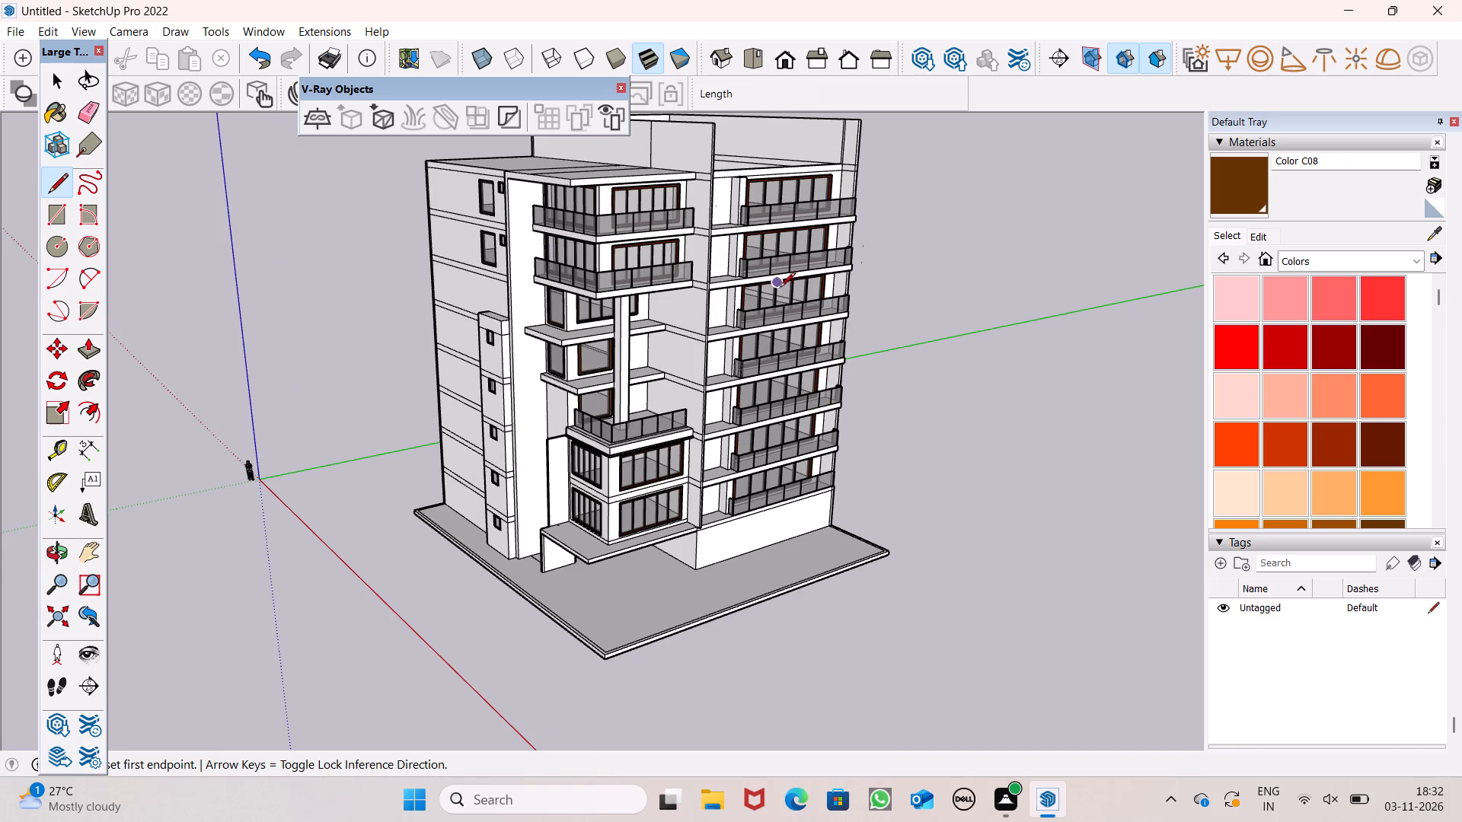
{"action": "scroll", "coordinate": [775, 286], "scroll_direction": "down", "scroll_amount": 5}
{"action": "middle_click_drag", "start_coordinate": [678, 385], "coordinate": [983, 368]}
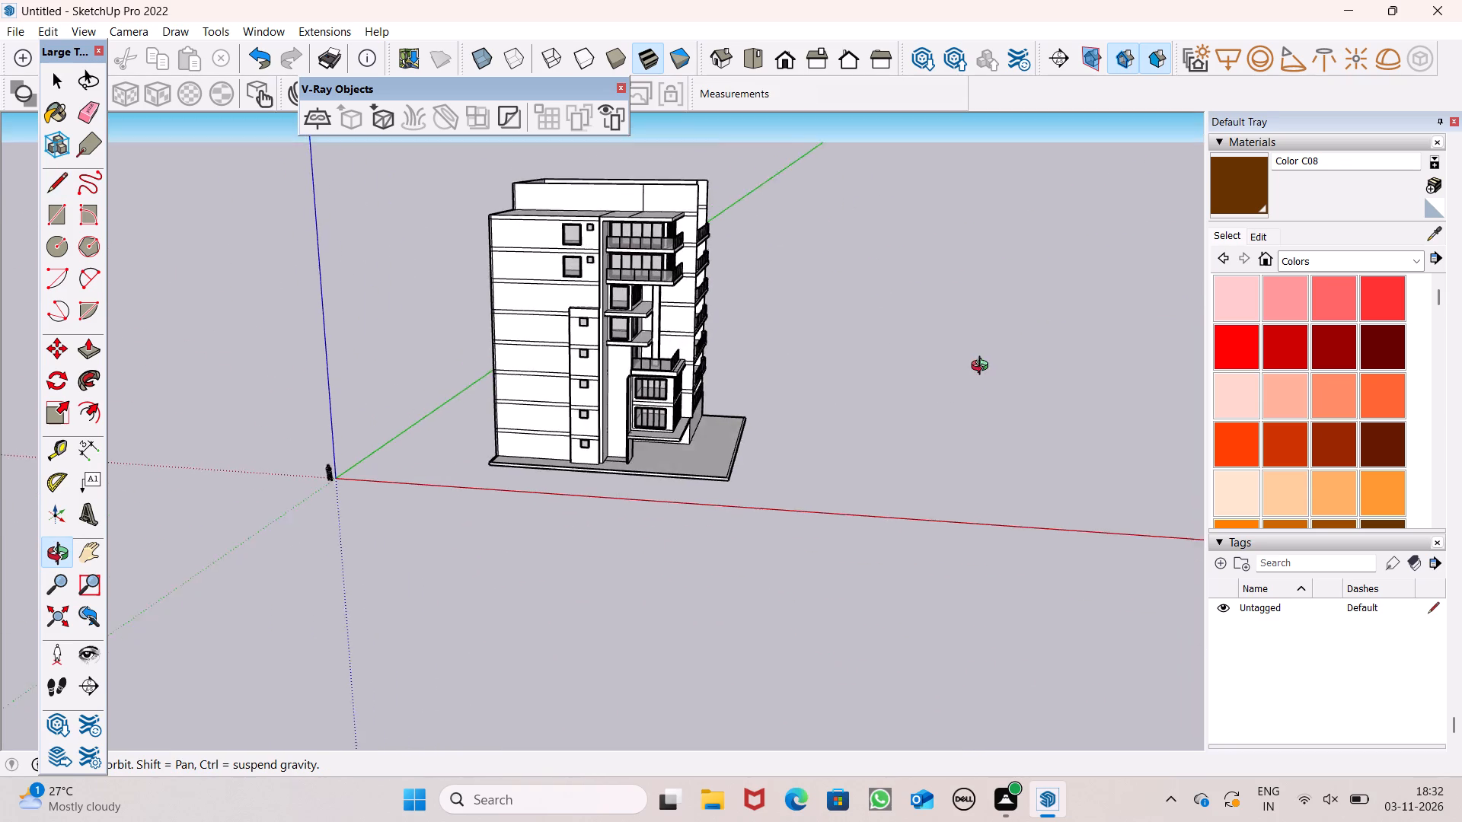
{"action": "middle_click_drag", "start_coordinate": [983, 368], "coordinate": [918, 365]}
{"action": "scroll", "coordinate": [760, 285], "scroll_direction": "up", "scroll_amount": 6}
{"action": "scroll", "coordinate": [668, 442], "scroll_direction": "down", "scroll_amount": 3}
{"action": "middle_click_drag", "start_coordinate": [739, 501], "coordinate": [630, 474]}
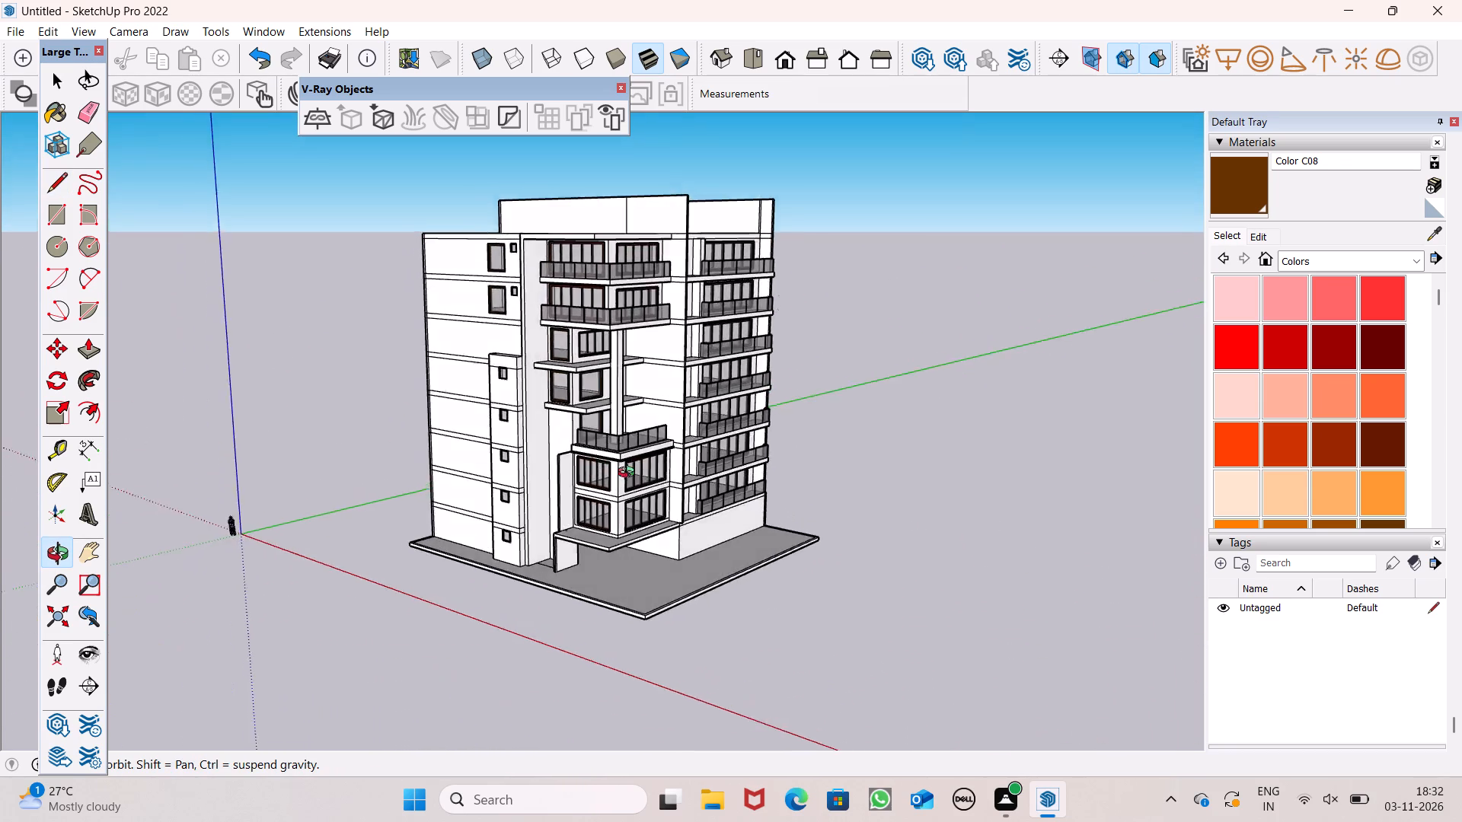
{"action": "middle_click_drag", "start_coordinate": [630, 474], "coordinate": [848, 465]}
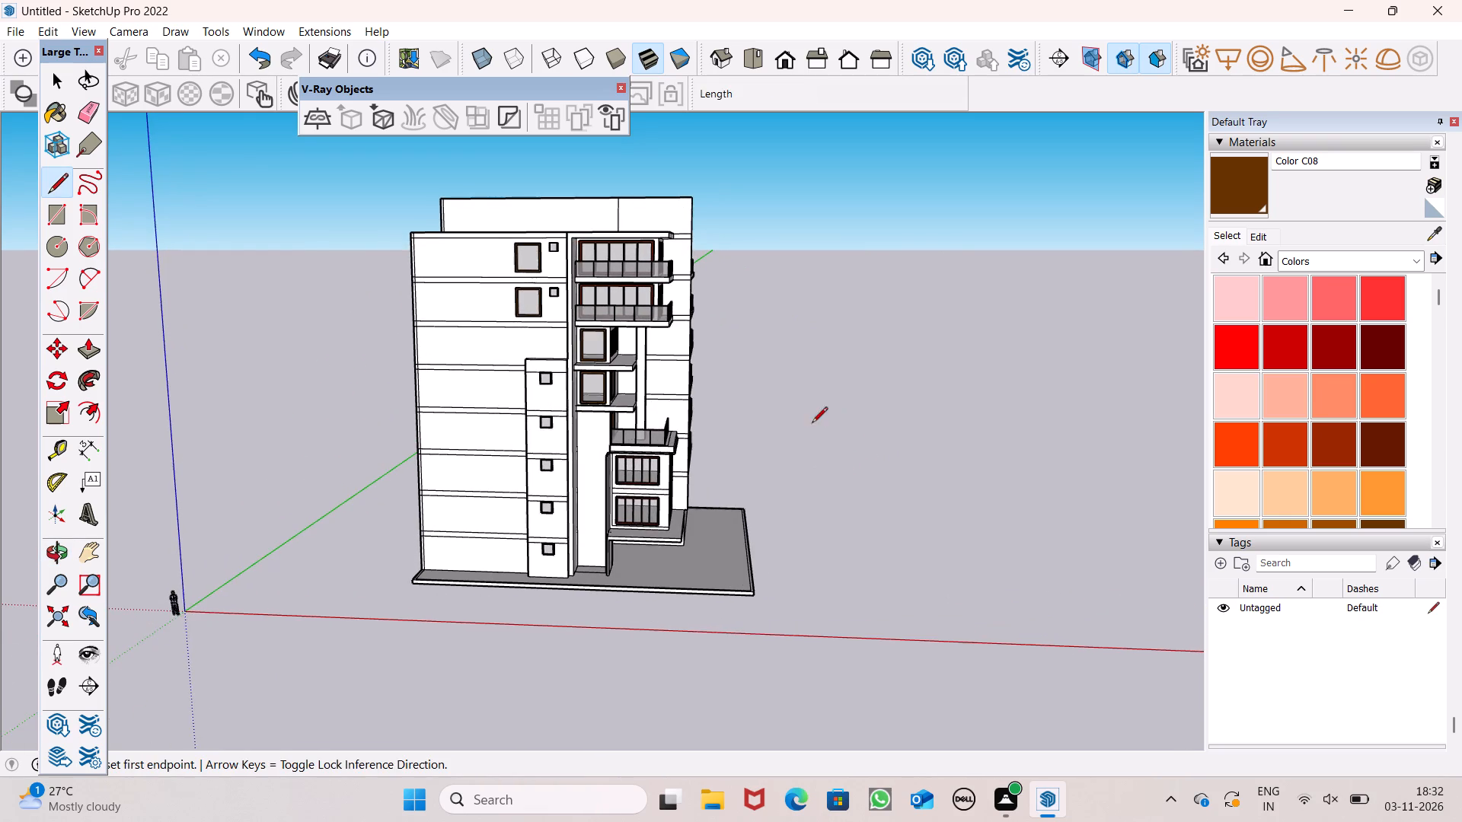
{"action": "scroll", "coordinate": [794, 434], "scroll_direction": "down", "scroll_amount": 2}
{"action": "middle_click_drag", "start_coordinate": [713, 429], "coordinate": [673, 560]}
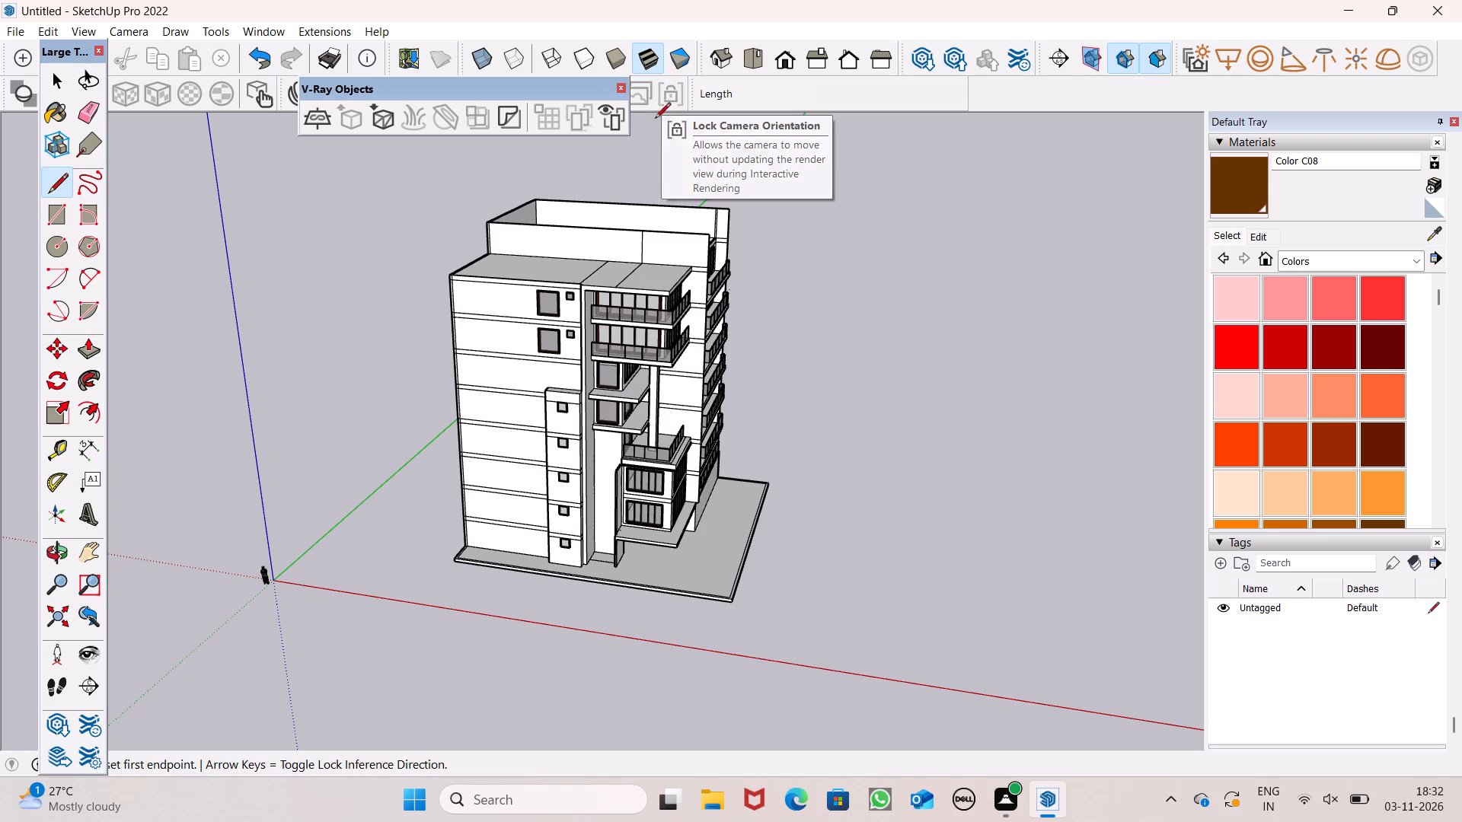
{"action": "scroll", "coordinate": [791, 410], "scroll_direction": "down", "scroll_amount": 4}
{"action": "middle_click_drag", "start_coordinate": [801, 420], "coordinate": [765, 556]}
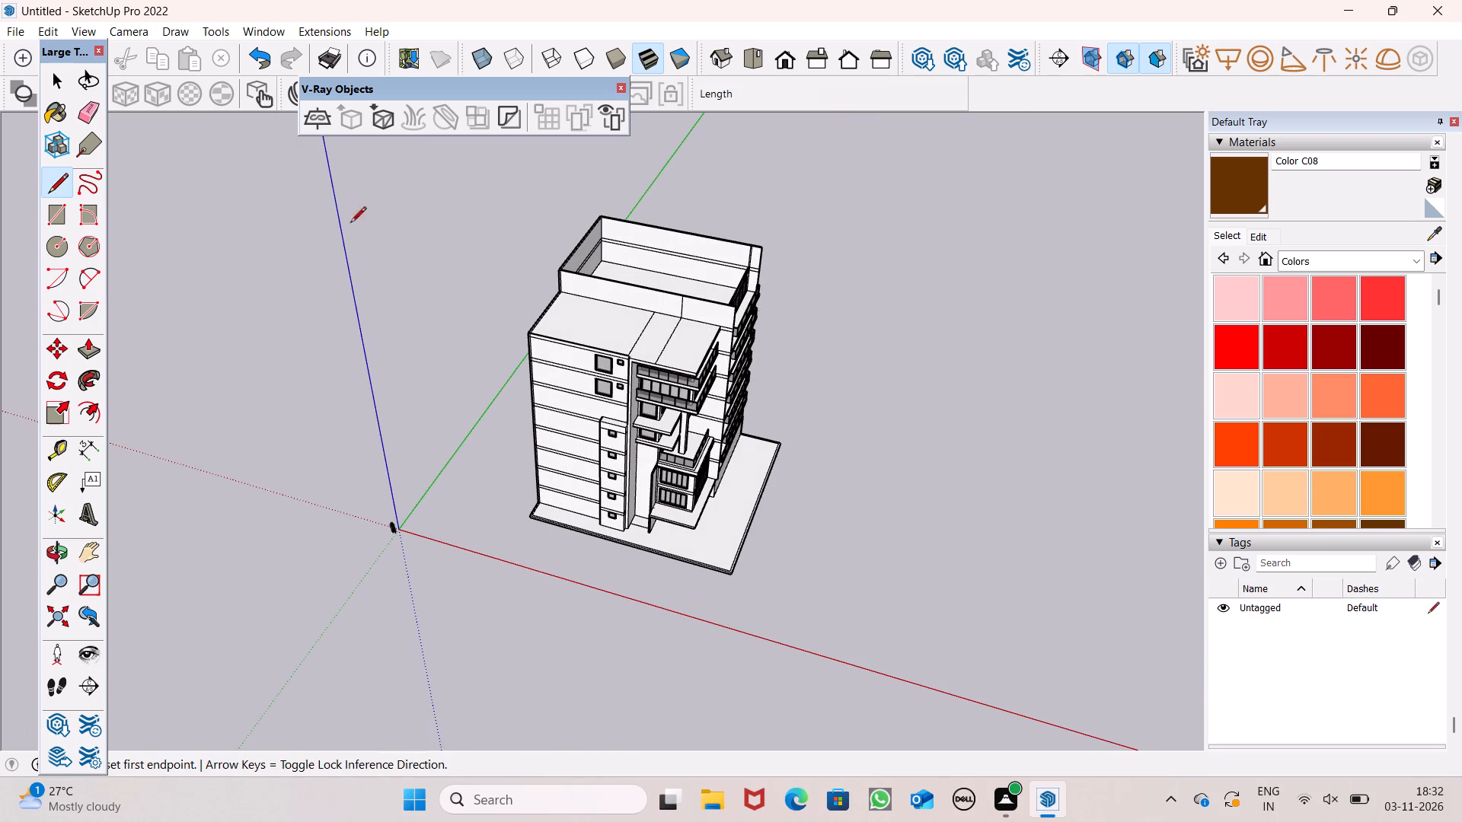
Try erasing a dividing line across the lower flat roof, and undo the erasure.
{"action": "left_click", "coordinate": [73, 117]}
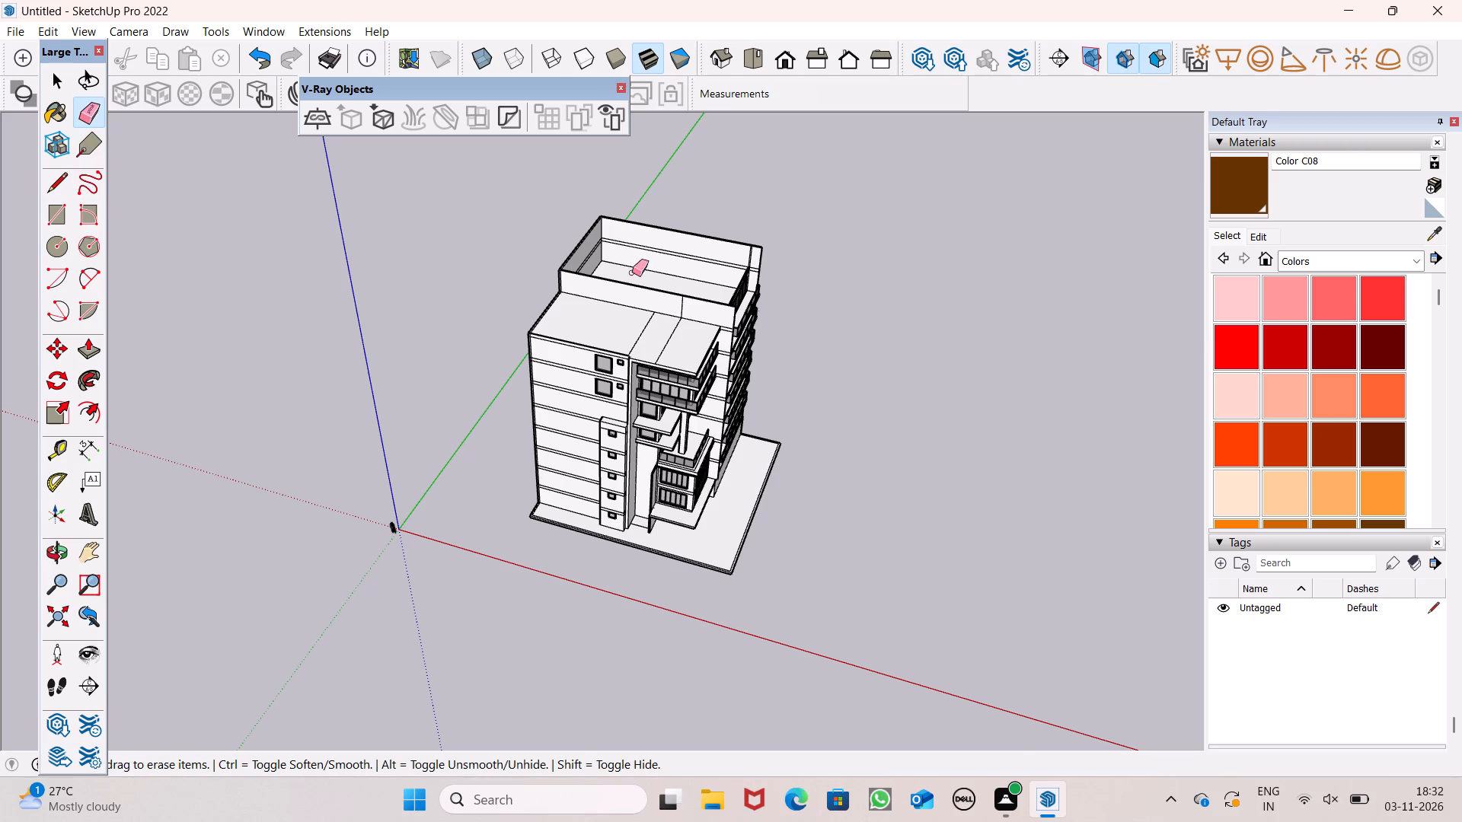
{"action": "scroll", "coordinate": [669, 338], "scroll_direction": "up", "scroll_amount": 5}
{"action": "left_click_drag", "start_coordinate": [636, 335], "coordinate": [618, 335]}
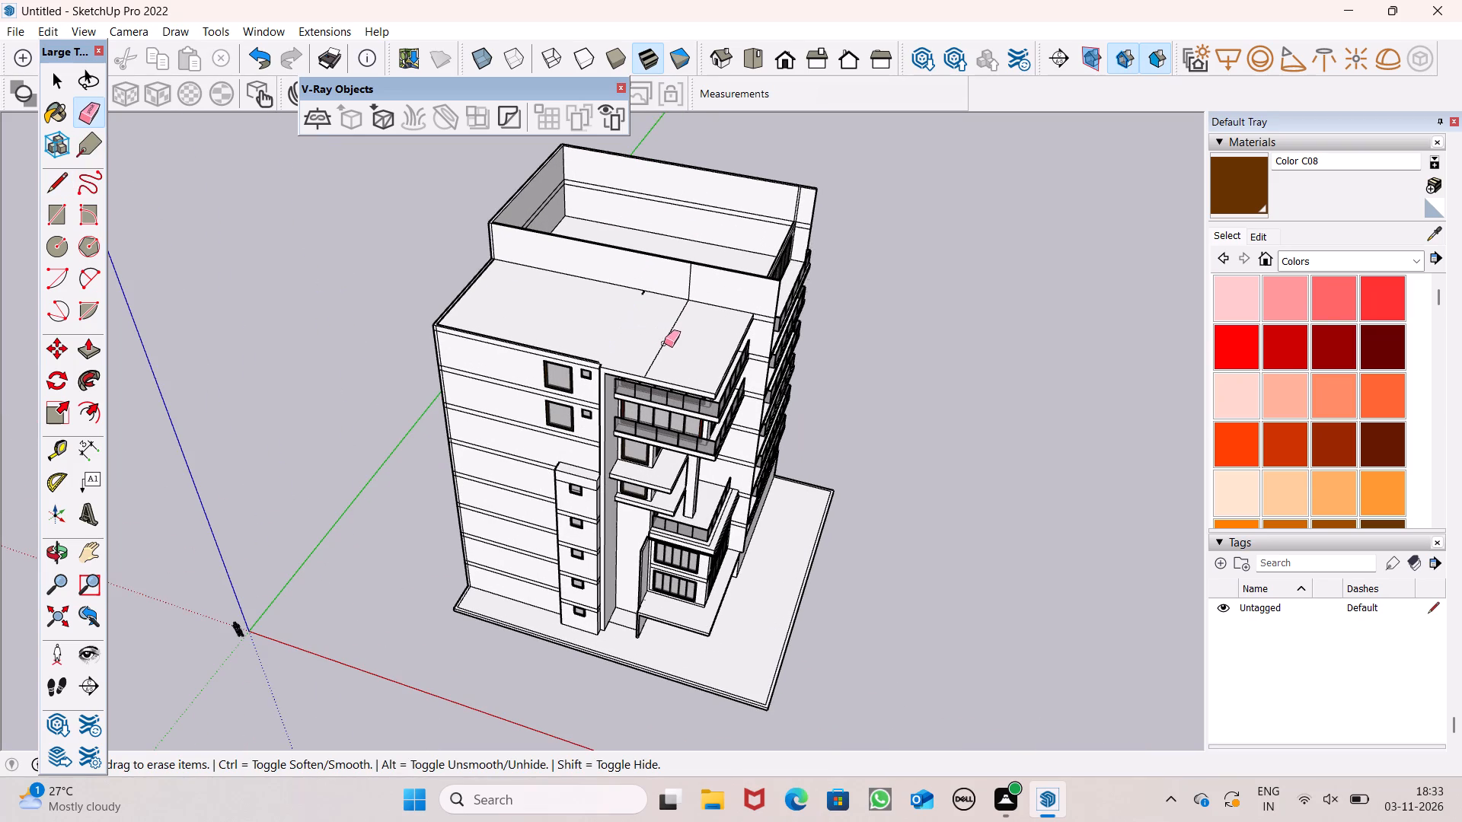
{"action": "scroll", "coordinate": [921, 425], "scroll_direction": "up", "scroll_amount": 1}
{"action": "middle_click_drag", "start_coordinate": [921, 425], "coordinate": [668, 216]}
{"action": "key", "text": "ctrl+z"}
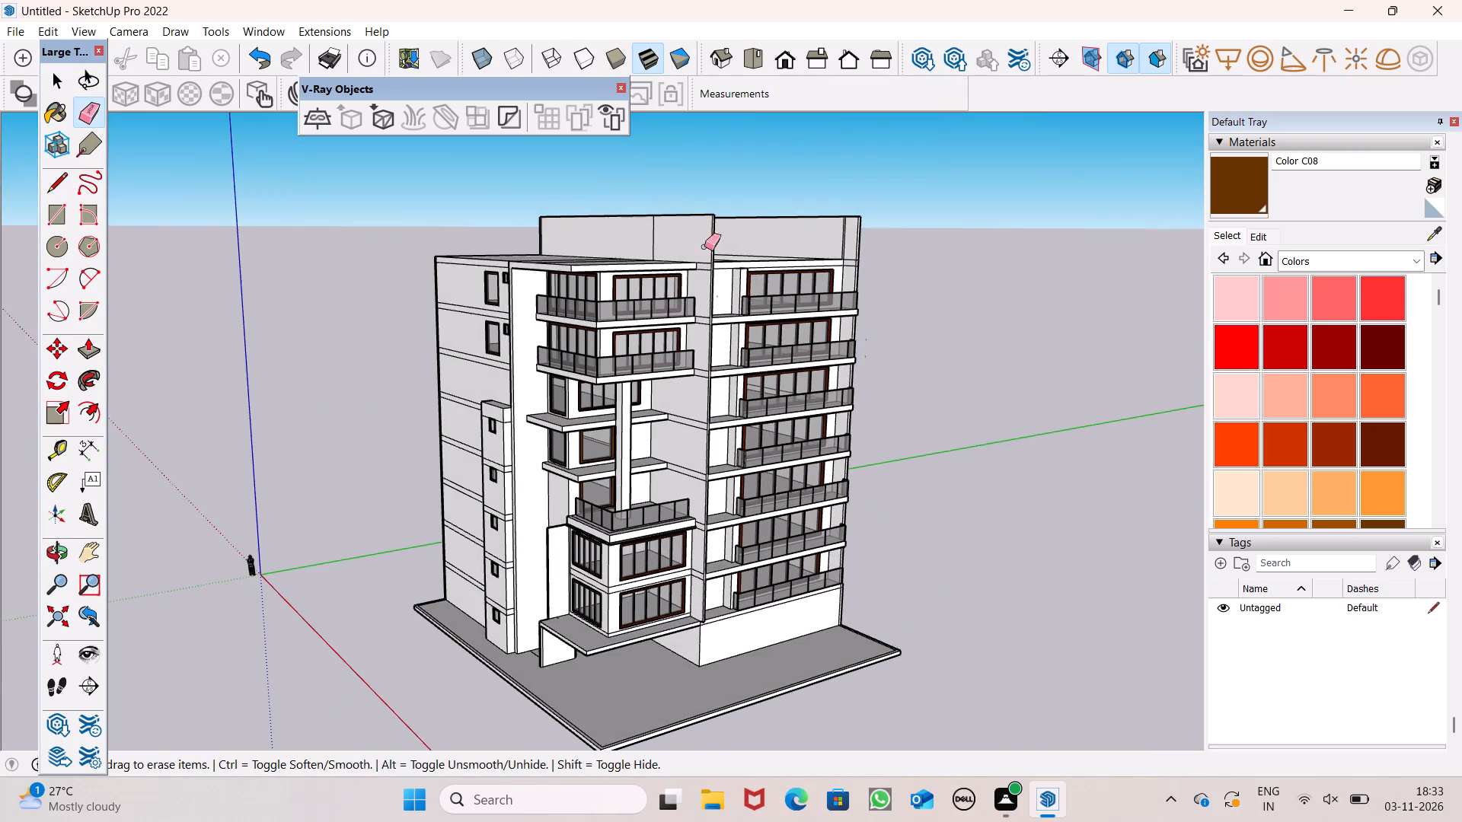
Examine the whole building from the side, front and above, including the lower flat roof and its dividing lines.
{"action": "middle_click_drag", "start_coordinate": [723, 260], "coordinate": [940, 385]}
{"action": "key", "text": "space"}
{"action": "scroll", "coordinate": [950, 338], "scroll_direction": "down", "scroll_amount": 3}
{"action": "middle_click_drag", "start_coordinate": [750, 328], "coordinate": [386, 560]}
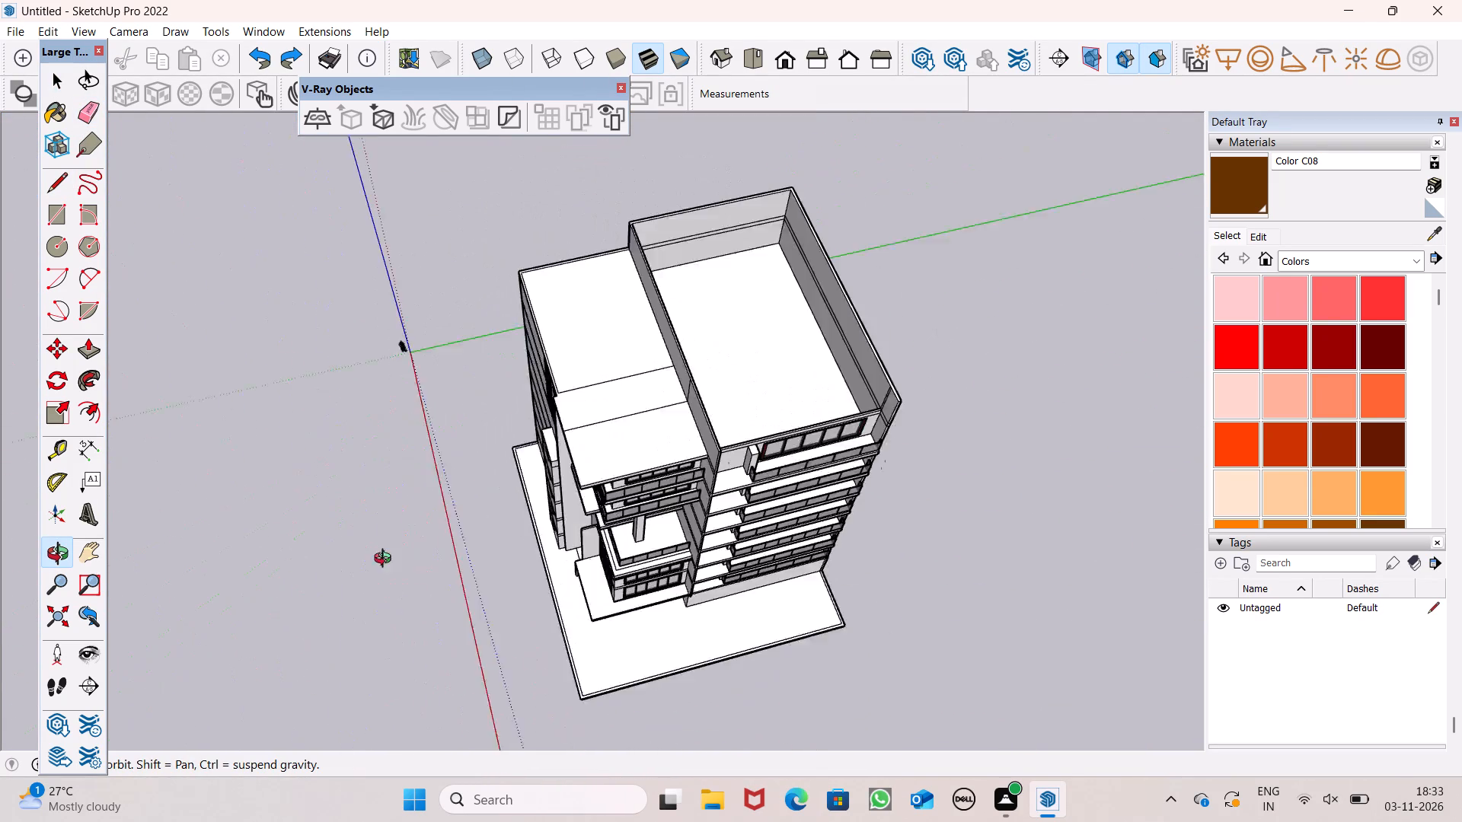
{"action": "middle_click_drag", "start_coordinate": [386, 560], "coordinate": [760, 260]}
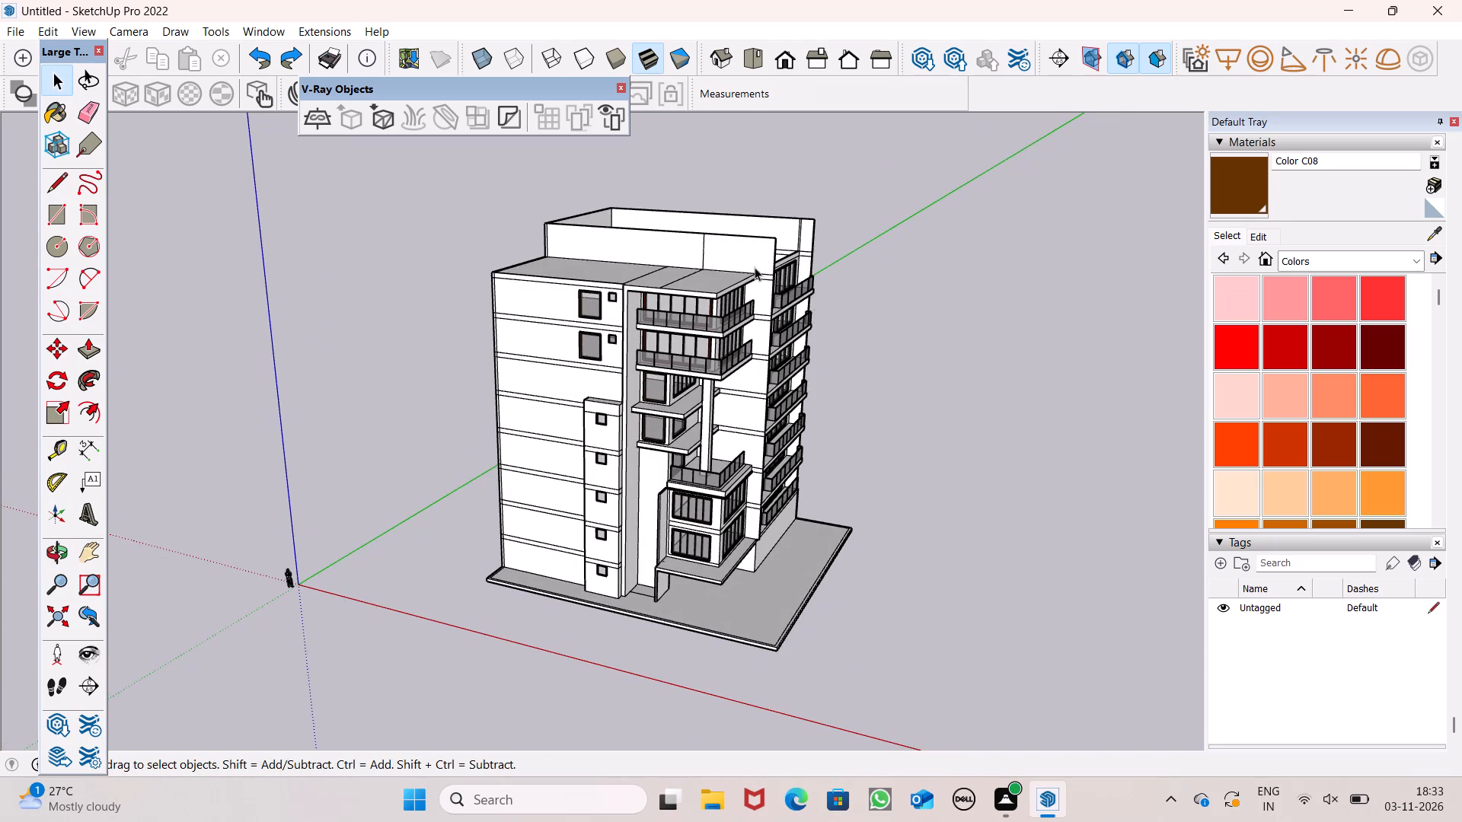
{"action": "scroll", "coordinate": [752, 272], "scroll_direction": "down", "scroll_amount": 3}
{"action": "middle_click_drag", "start_coordinate": [737, 367], "coordinate": [869, 365]}
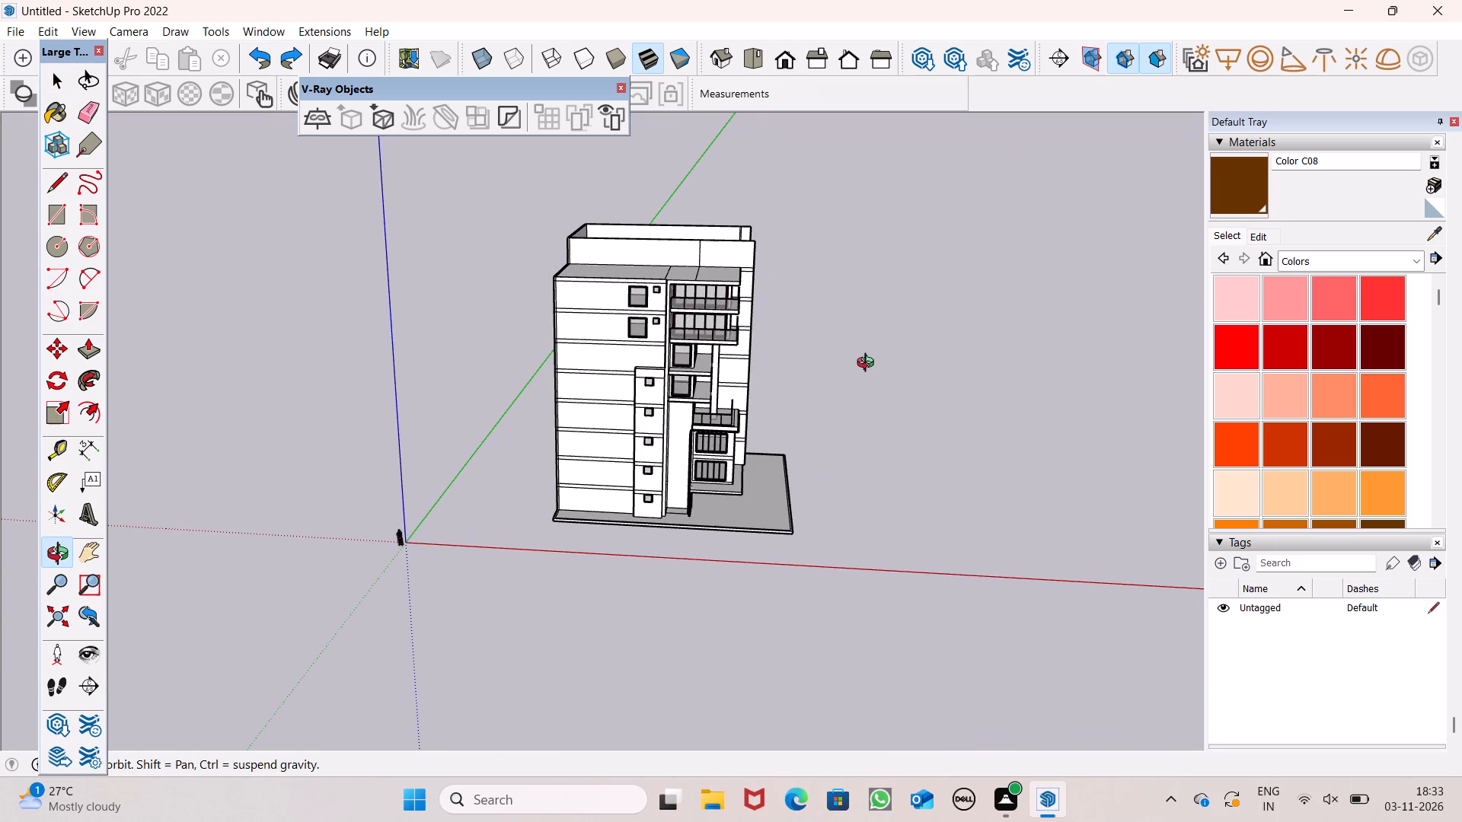
{"action": "middle_click_drag", "start_coordinate": [869, 365], "coordinate": [911, 351]}
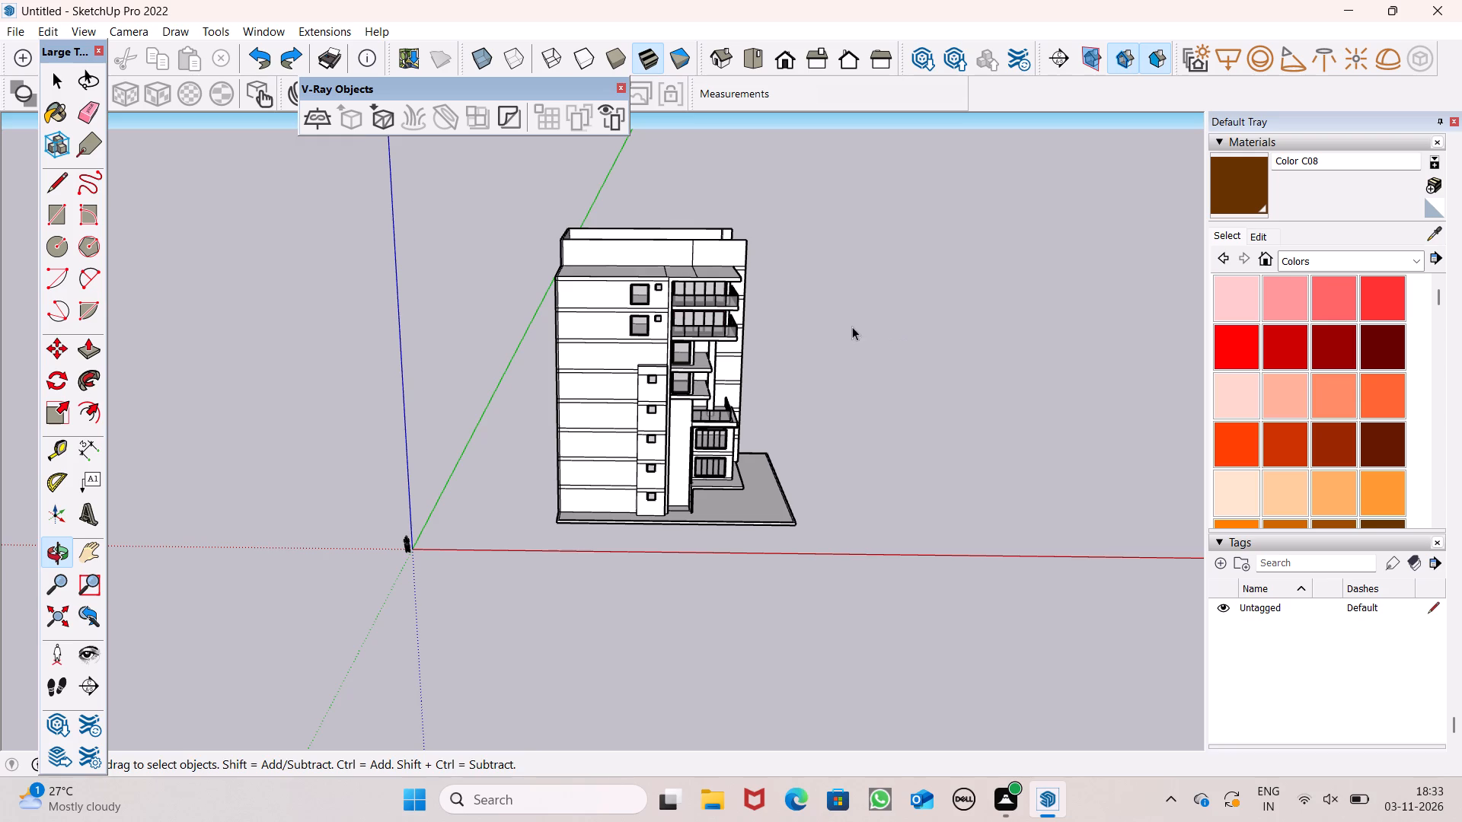
{"action": "middle_click_drag", "start_coordinate": [851, 327], "coordinate": [853, 317]}
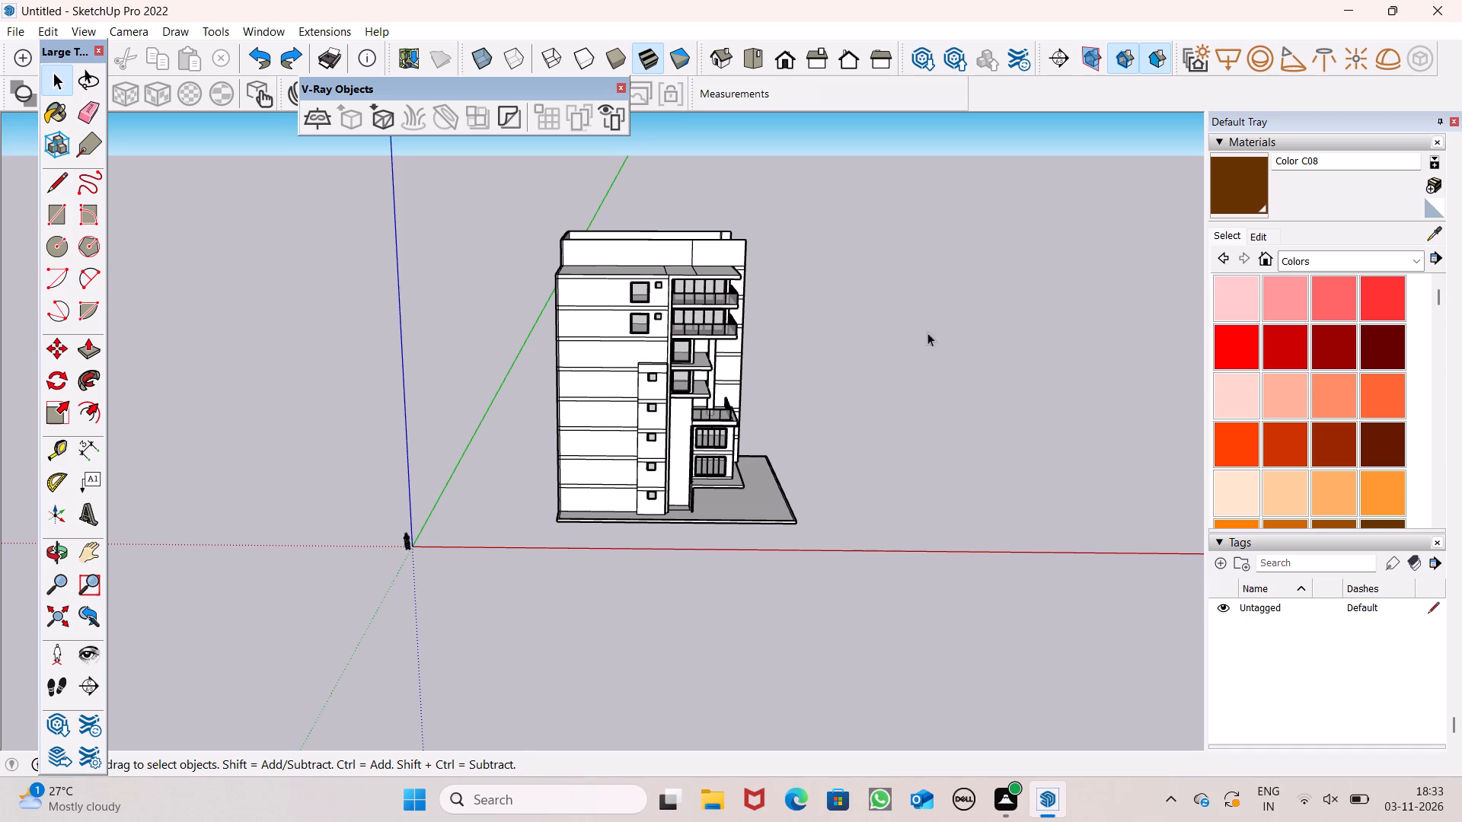
{"action": "scroll", "coordinate": [919, 333], "scroll_direction": "down", "scroll_amount": 5}
{"action": "middle_click_drag", "start_coordinate": [987, 366], "coordinate": [729, 381]}
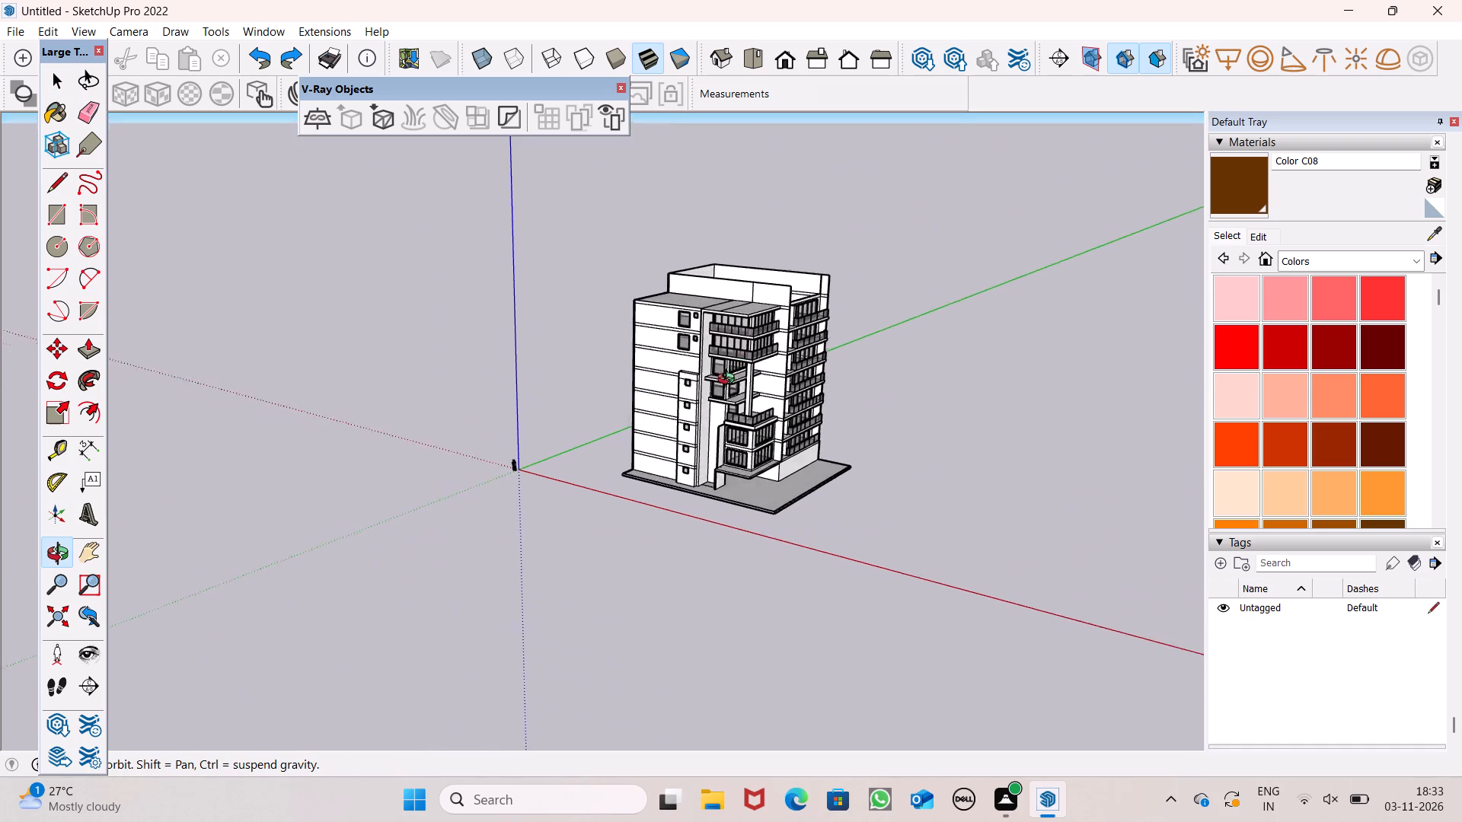
{"action": "middle_click_drag", "start_coordinate": [729, 381], "coordinate": [645, 565]}
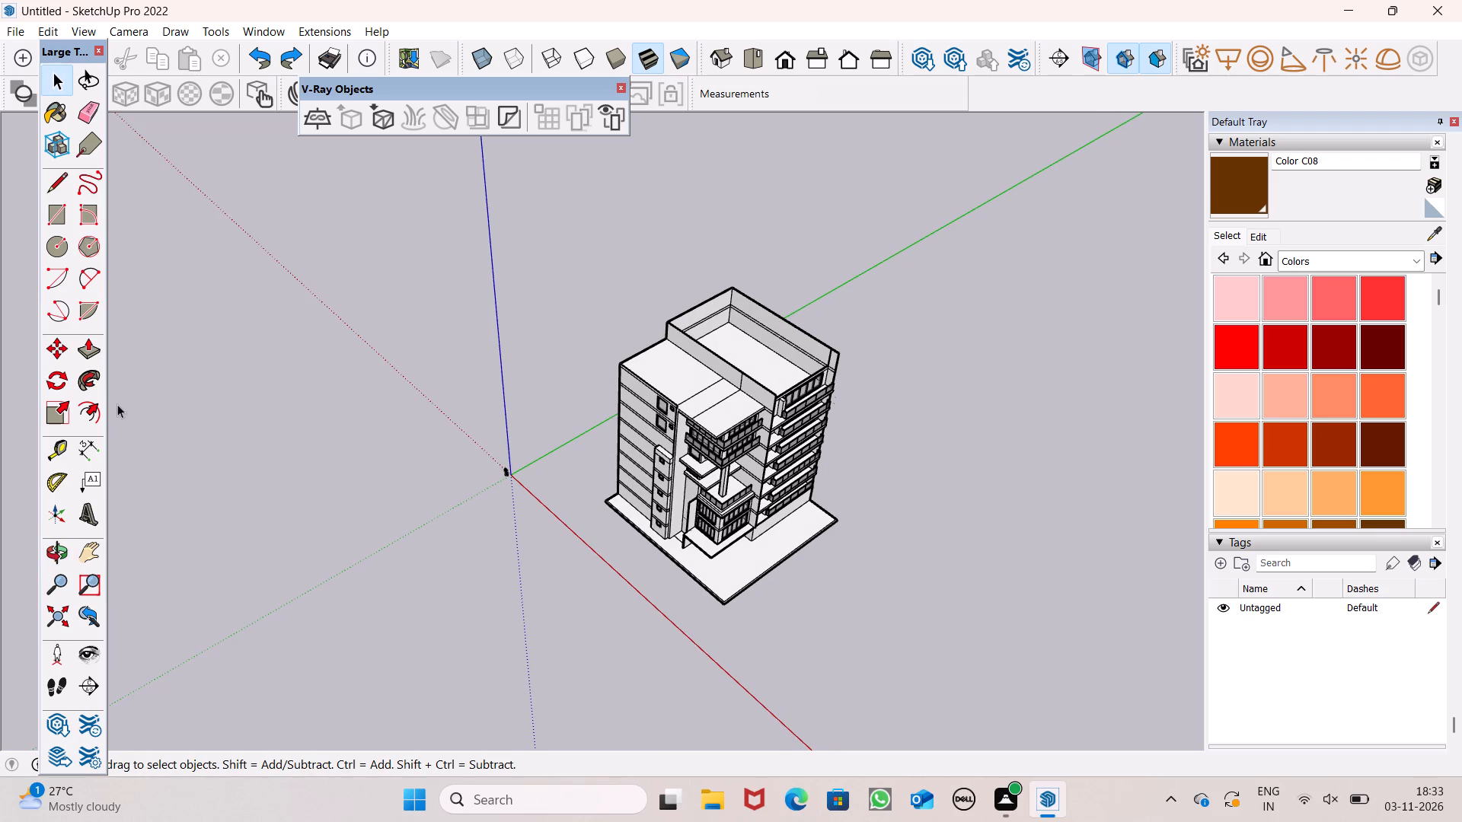
Push/Pull the largest rear section of the lower flat roof by 6", inside its thin border strip.
{"action": "left_click", "coordinate": [85, 356]}
{"action": "scroll", "coordinate": [729, 419], "scroll_direction": "up", "scroll_amount": 6}
{"action": "scroll", "coordinate": [640, 390], "scroll_direction": "up", "scroll_amount": 1}
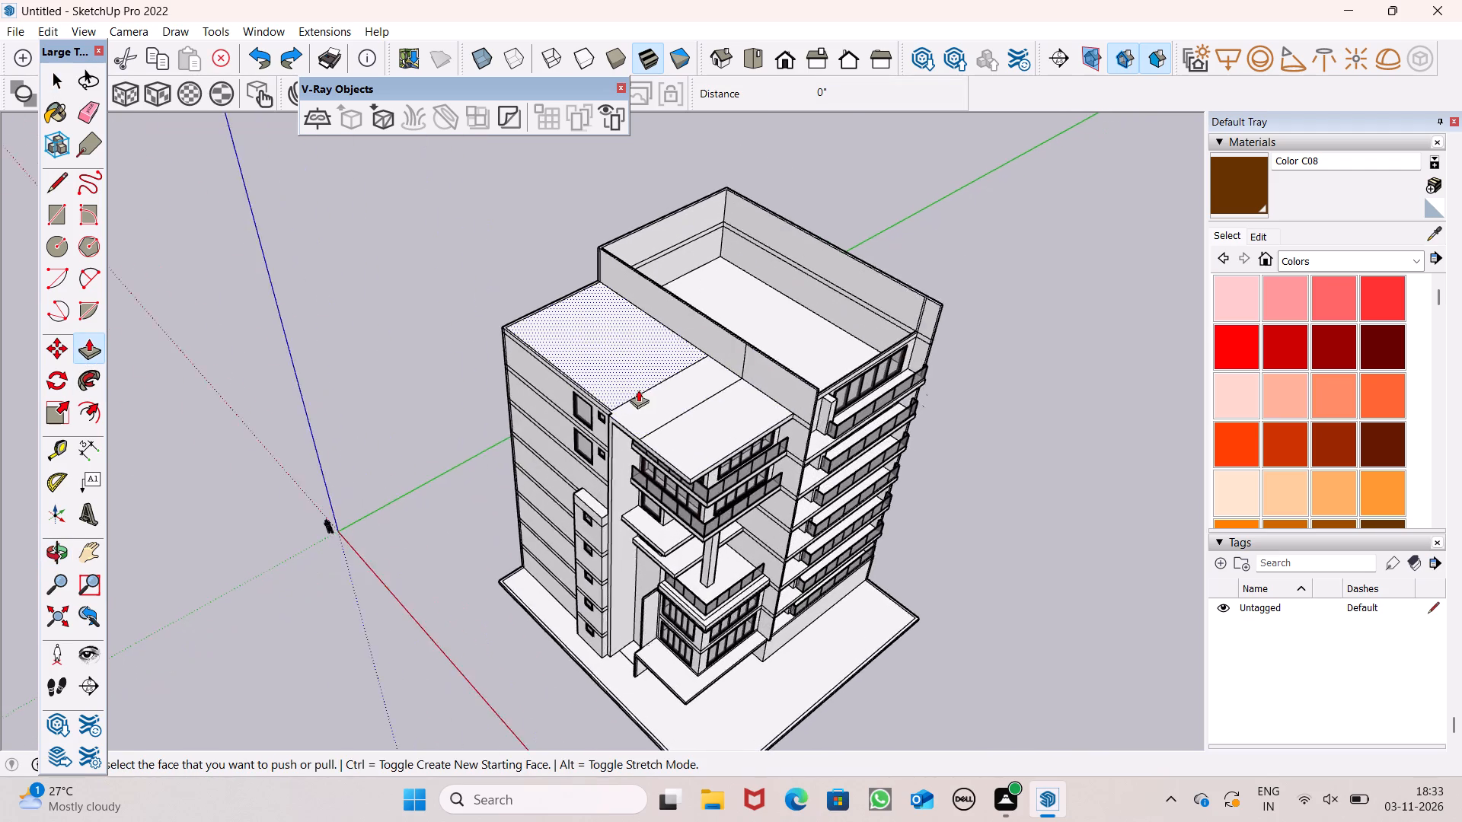
{"action": "scroll", "coordinate": [638, 390], "scroll_direction": "up", "scroll_amount": 14}
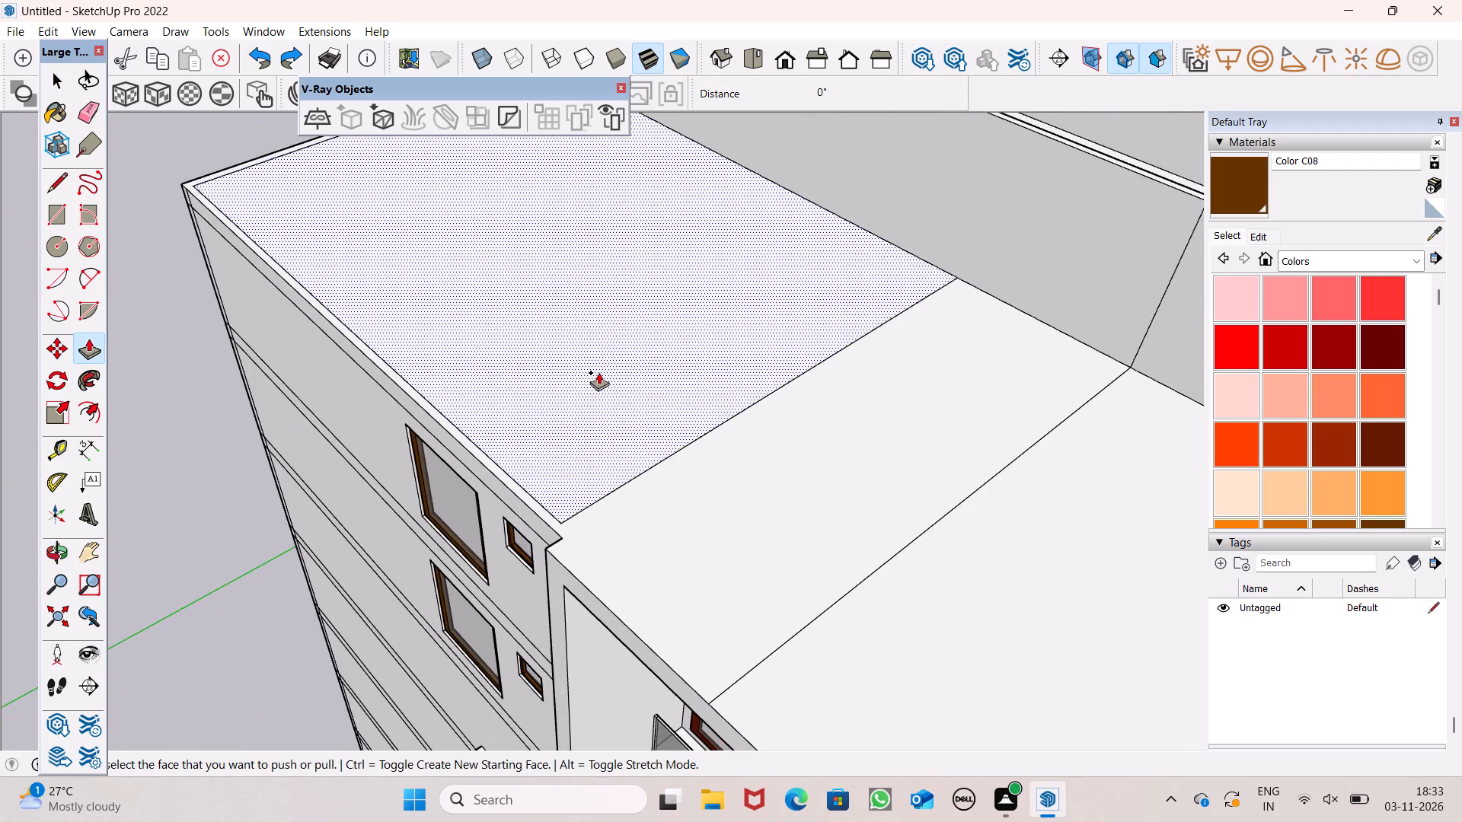
{"action": "left_click_drag", "start_coordinate": [599, 372], "coordinate": [602, 384]}
{"action": "type", "text": "6\""}
{"action": "key", "text": "Return"}
{"action": "scroll", "coordinate": [604, 343], "scroll_direction": "down", "scroll_amount": 6}
{"action": "key", "text": "space"}
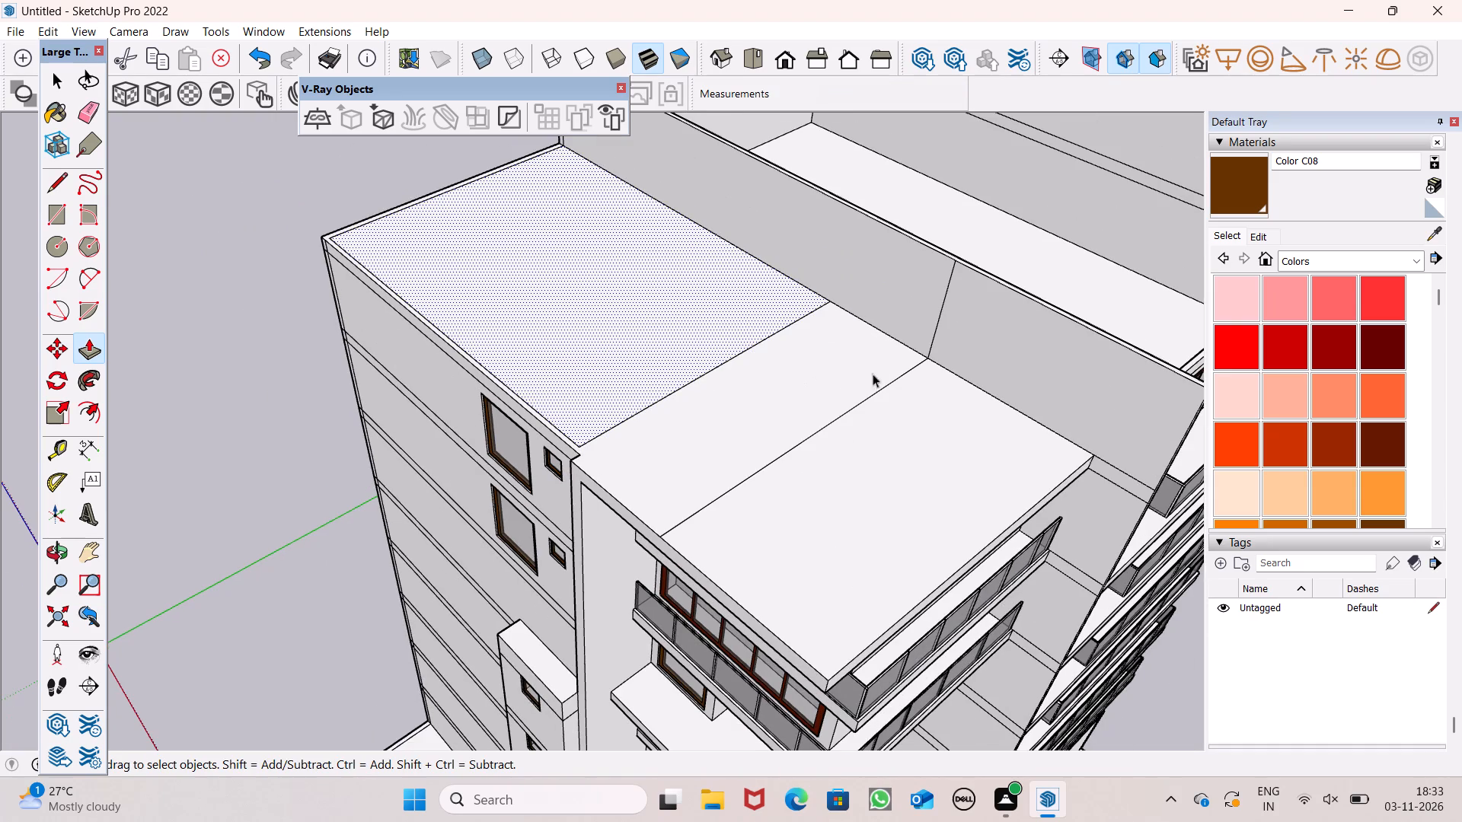
Erase the two dividing lines across the lower flat roof, including the short leftover piece beside the parapet wall.
{"action": "left_click", "coordinate": [88, 115]}
{"action": "left_click_drag", "start_coordinate": [634, 413], "coordinate": [643, 429]}
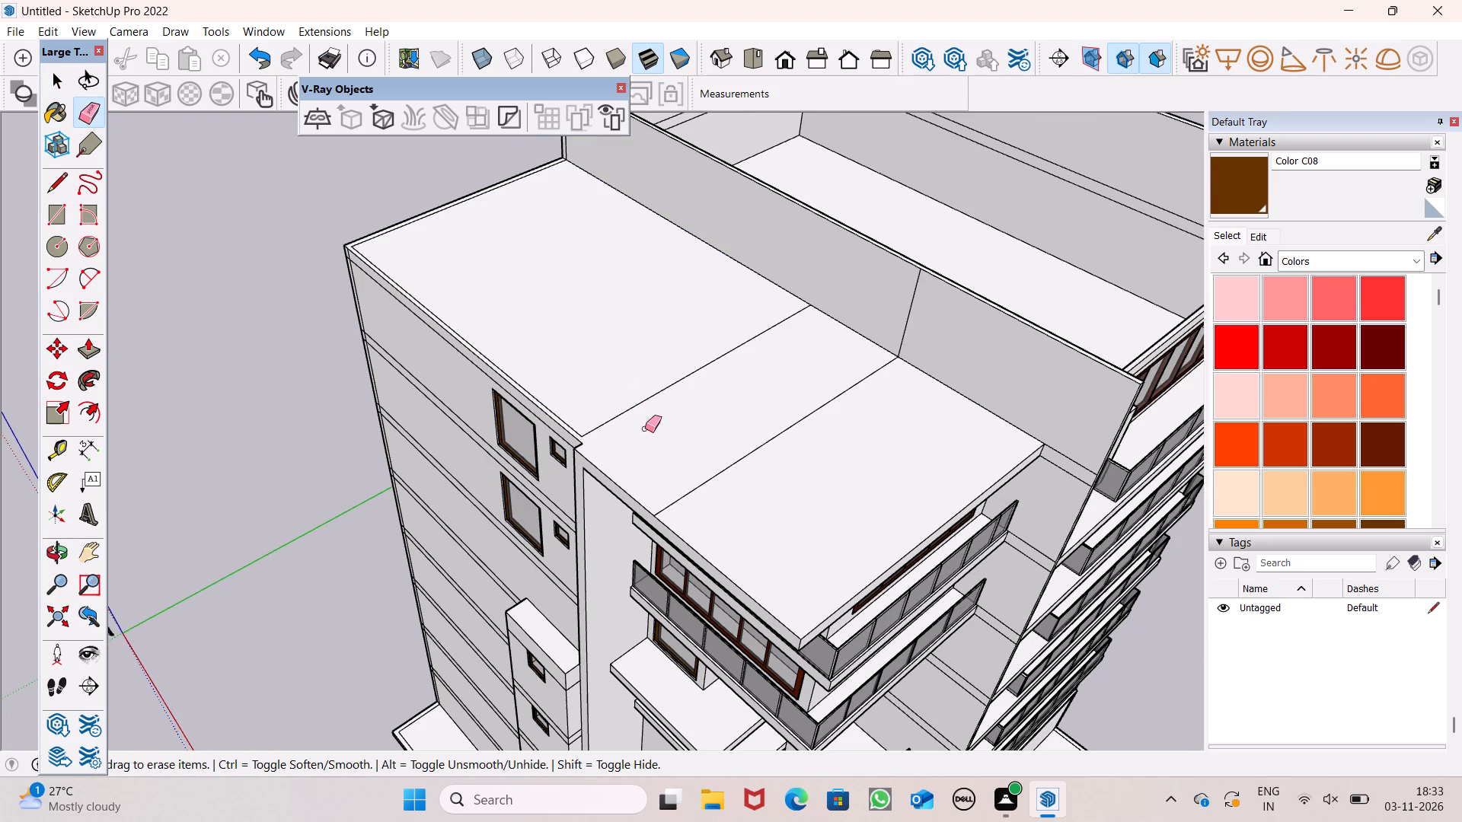
{"action": "left_click_drag", "start_coordinate": [639, 403], "coordinate": [665, 390]}
{"action": "left_click_drag", "start_coordinate": [761, 445], "coordinate": [758, 422]}
{"action": "scroll", "coordinate": [793, 333], "scroll_direction": "up", "scroll_amount": 4}
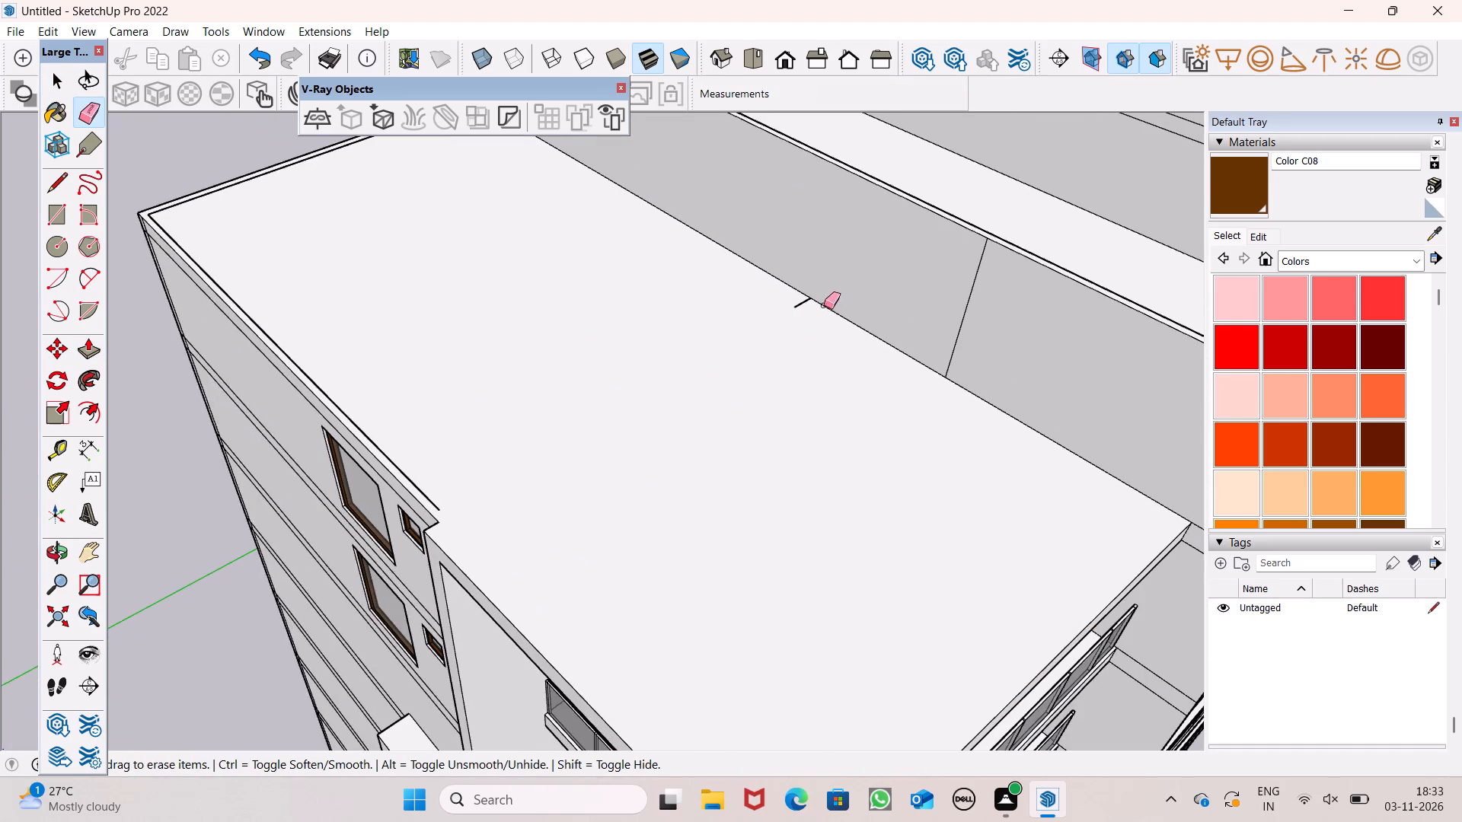
{"action": "scroll", "coordinate": [798, 301], "scroll_direction": "up", "scroll_amount": 2}
{"action": "scroll", "coordinate": [797, 301], "scroll_direction": "down", "scroll_amount": 1}
{"action": "scroll", "coordinate": [797, 300], "scroll_direction": "up", "scroll_amount": 3}
{"action": "left_click_drag", "start_coordinate": [803, 304], "coordinate": [809, 315]}
{"action": "scroll", "coordinate": [812, 397], "scroll_direction": "down", "scroll_amount": 5}
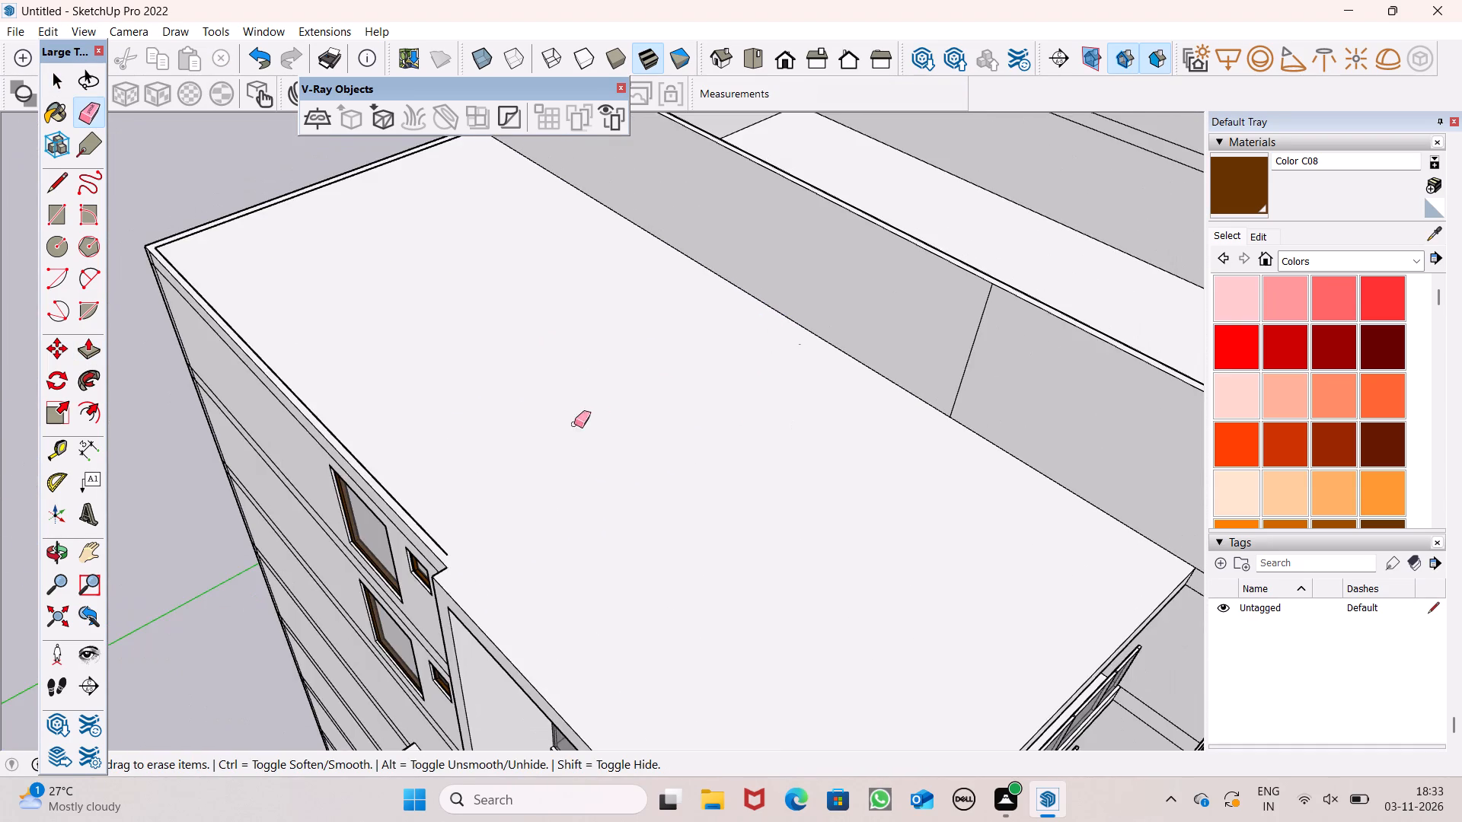
Erase the inner border lines along the outer edges of the lower flat roof, including the short remnant at the corner.
{"action": "scroll", "coordinate": [408, 485], "scroll_direction": "up", "scroll_amount": 5}
{"action": "left_click_drag", "start_coordinate": [418, 515], "coordinate": [415, 525]}
{"action": "scroll", "coordinate": [601, 544], "scroll_direction": "down", "scroll_amount": 7}
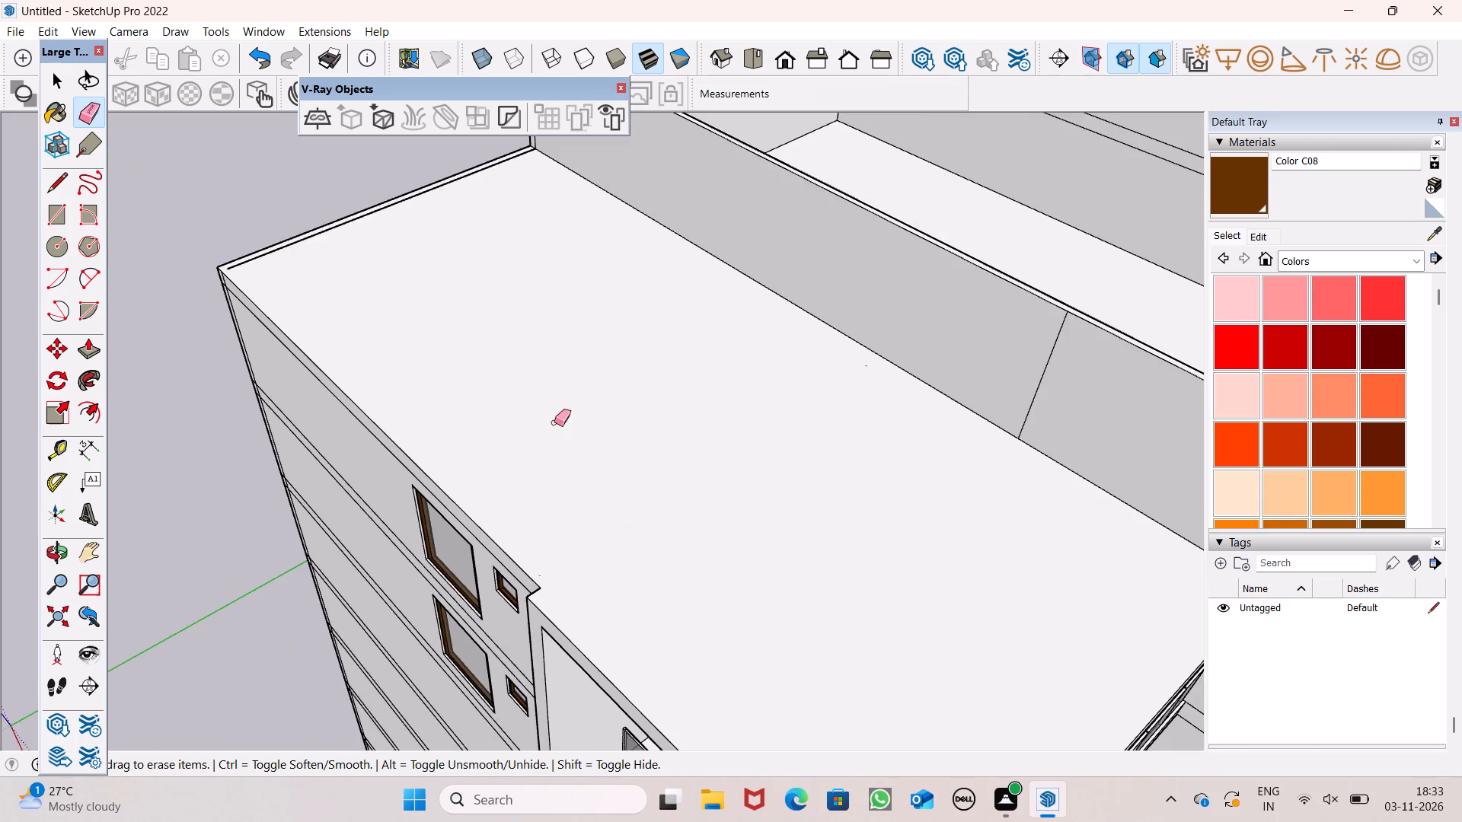
{"action": "scroll", "coordinate": [362, 287], "scroll_direction": "up", "scroll_amount": 6}
{"action": "scroll", "coordinate": [264, 277], "scroll_direction": "up", "scroll_amount": 3}
{"action": "left_click", "coordinate": [267, 279]}
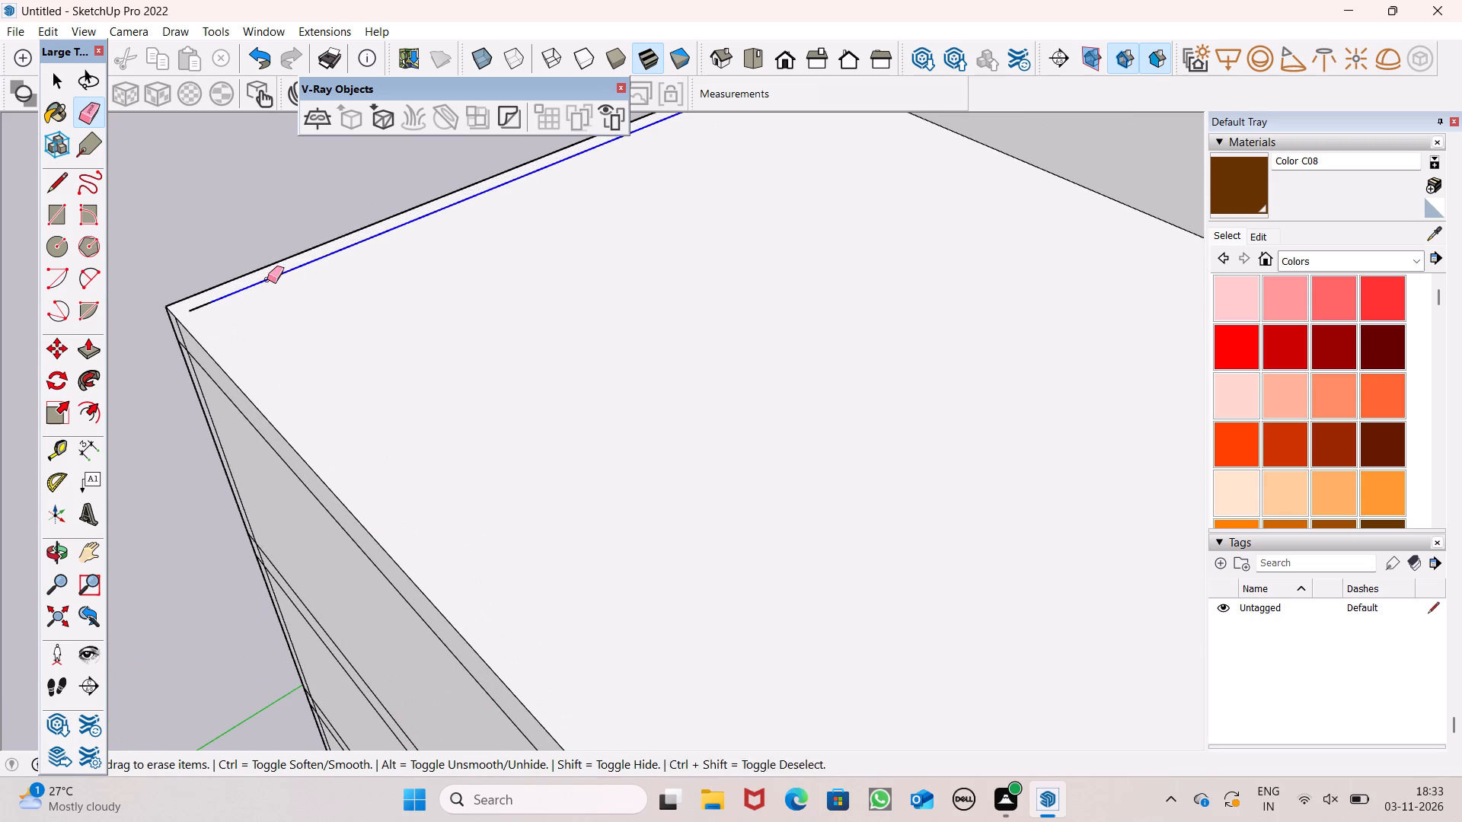
{"action": "left_click_drag", "start_coordinate": [200, 307], "coordinate": [207, 306]}
{"action": "scroll", "coordinate": [539, 416], "scroll_direction": "down", "scroll_amount": 3}
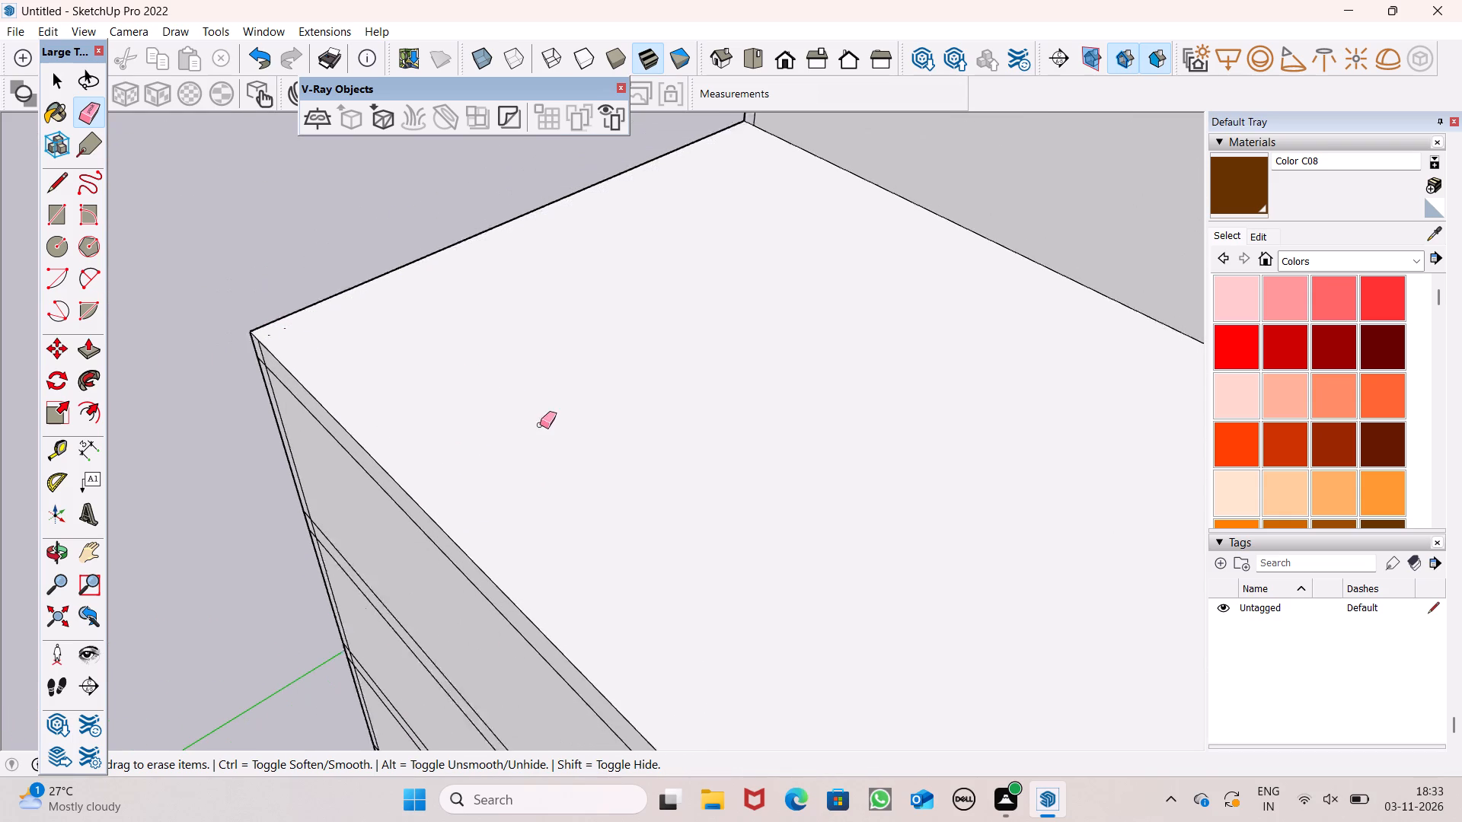
Erase the two stray vertical lines on the parapet wall beside the lower roof, one along its face and one near its rear corner.
{"action": "scroll", "coordinate": [540, 425], "scroll_direction": "down", "scroll_amount": 2}
{"action": "scroll", "coordinate": [584, 365], "scroll_direction": "down", "scroll_amount": 9}
{"action": "middle_click_drag", "start_coordinate": [544, 379], "coordinate": [691, 365]}
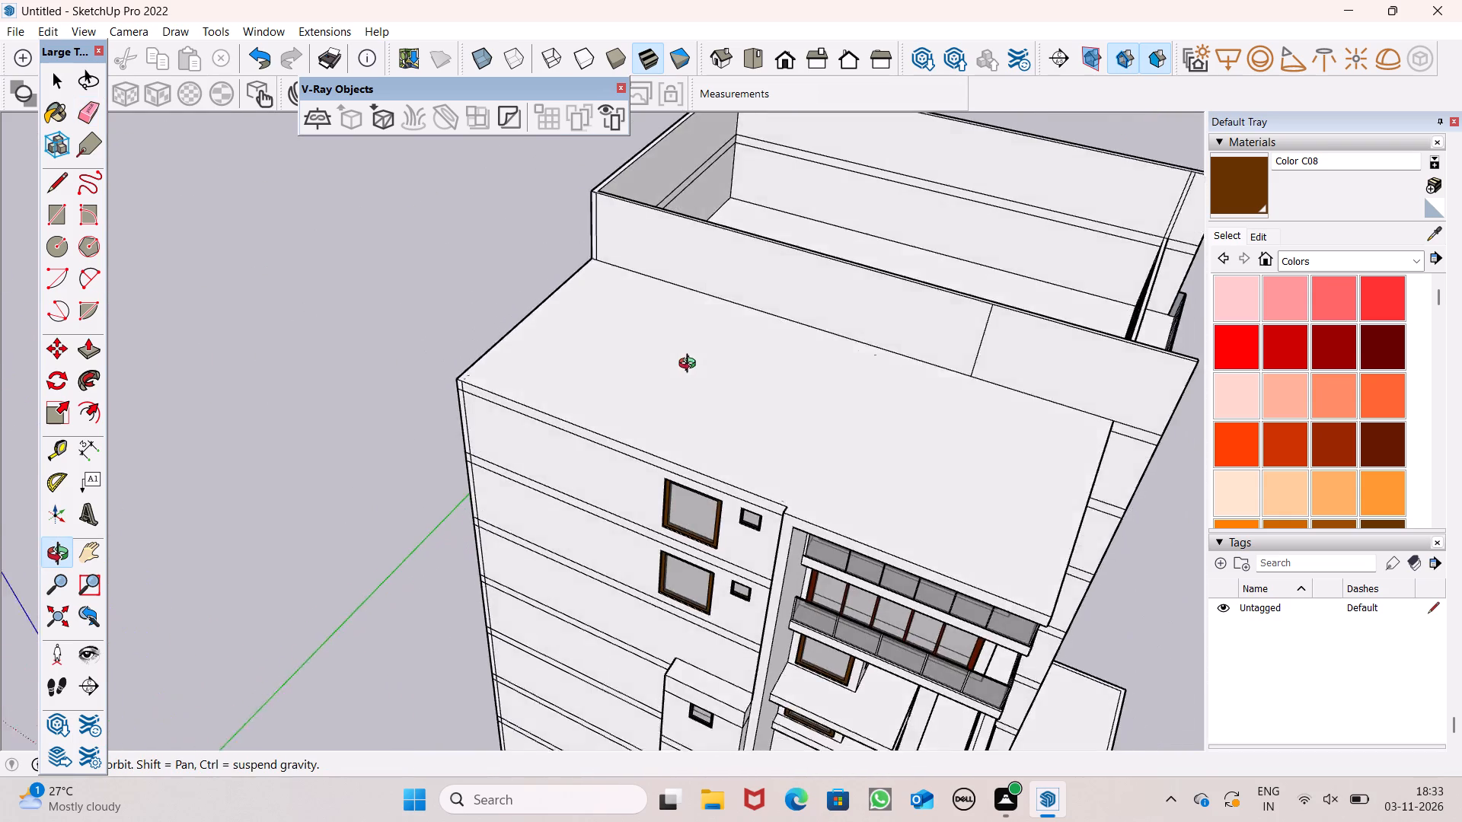
{"action": "middle_click_drag", "start_coordinate": [691, 365], "coordinate": [728, 344]}
{"action": "scroll", "coordinate": [689, 326], "scroll_direction": "down", "scroll_amount": 3}
{"action": "middle_click_drag", "start_coordinate": [913, 370], "coordinate": [836, 282]}
{"action": "scroll", "coordinate": [882, 320], "scroll_direction": "up", "scroll_amount": 5}
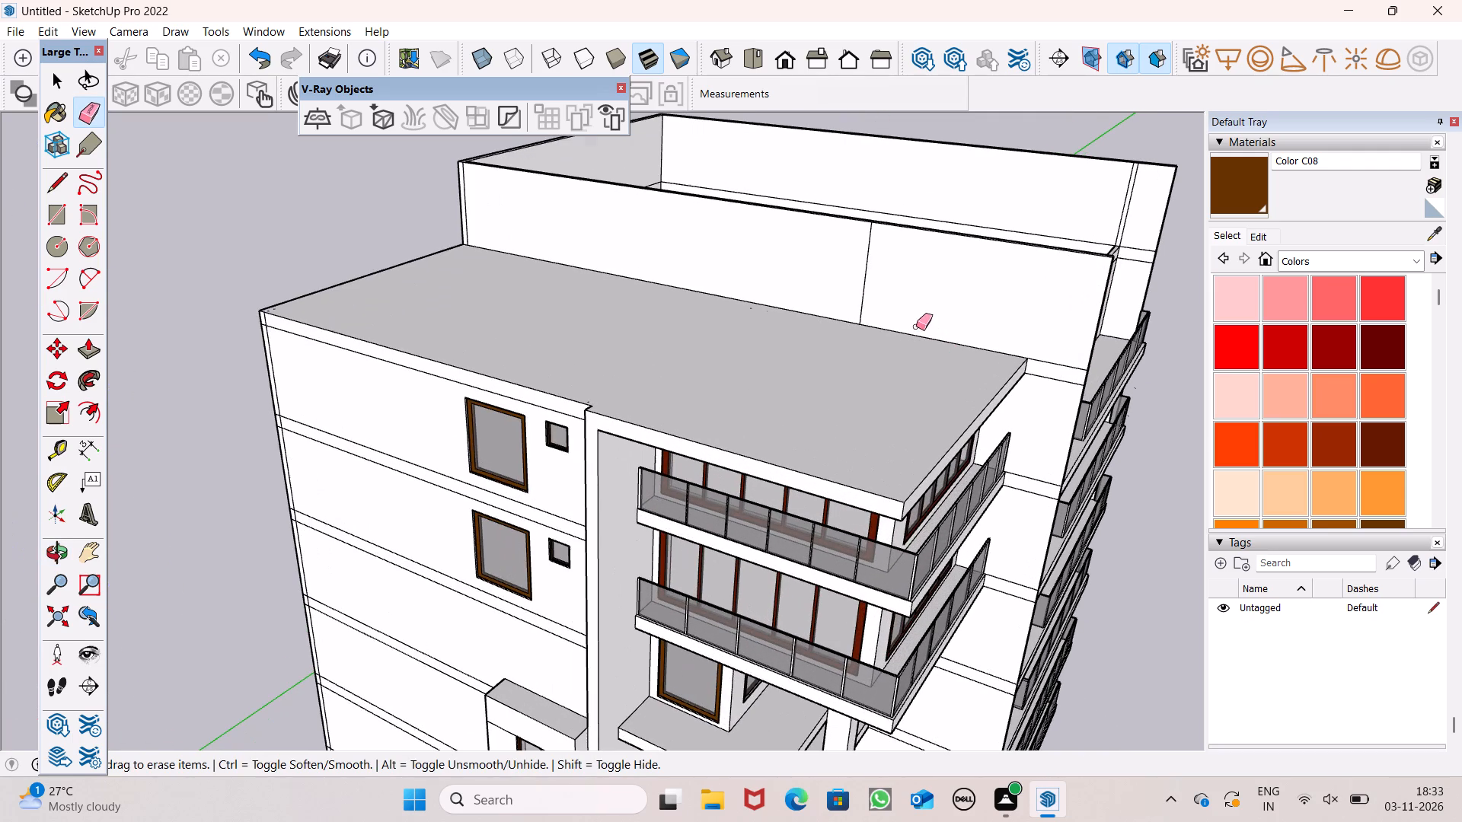
{"action": "left_click_drag", "start_coordinate": [867, 283], "coordinate": [857, 283]}
{"action": "scroll", "coordinate": [816, 333], "scroll_direction": "down", "scroll_amount": 6}
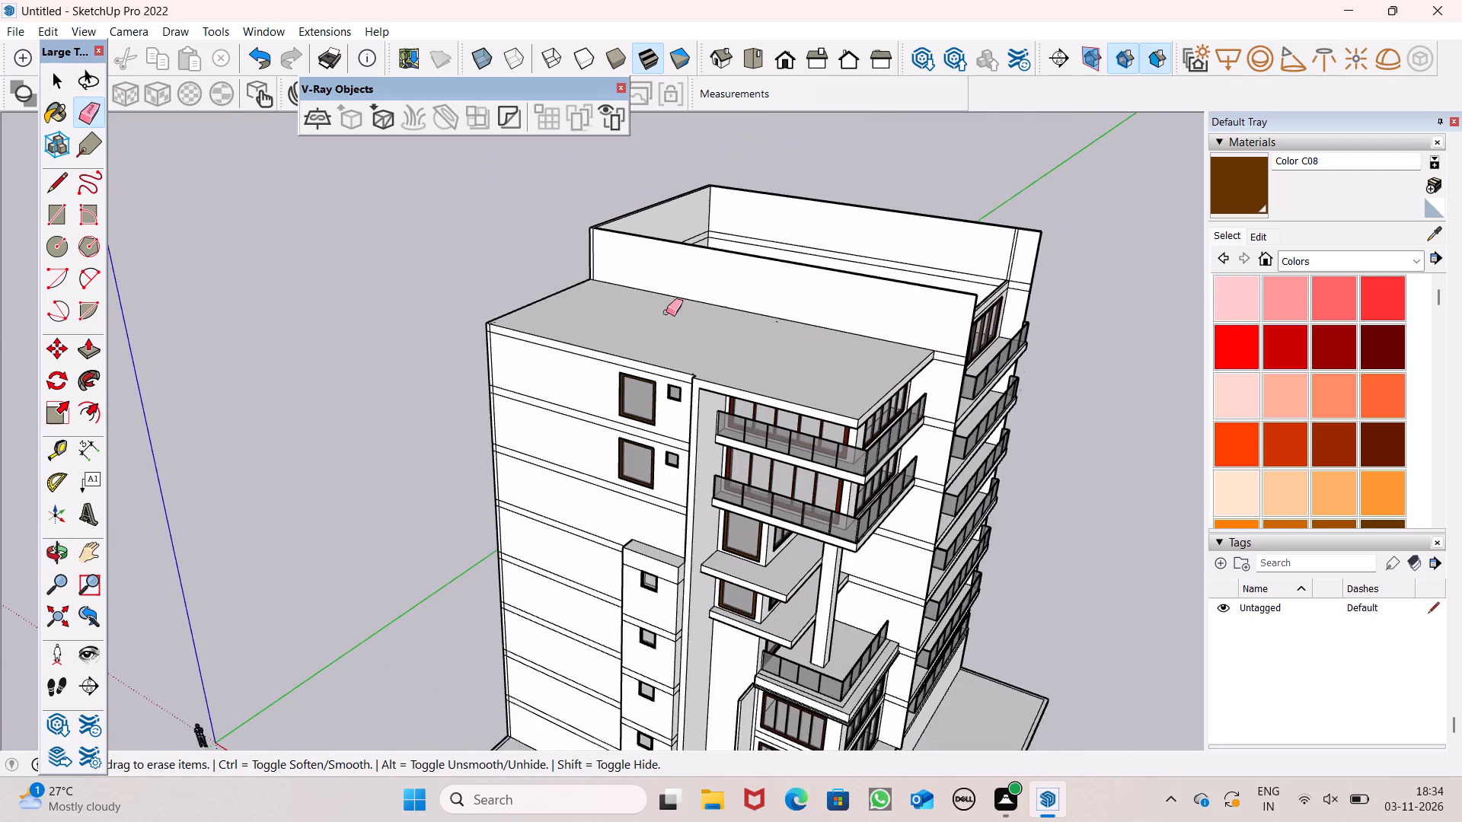
{"action": "scroll", "coordinate": [569, 257], "scroll_direction": "up", "scroll_amount": 11}
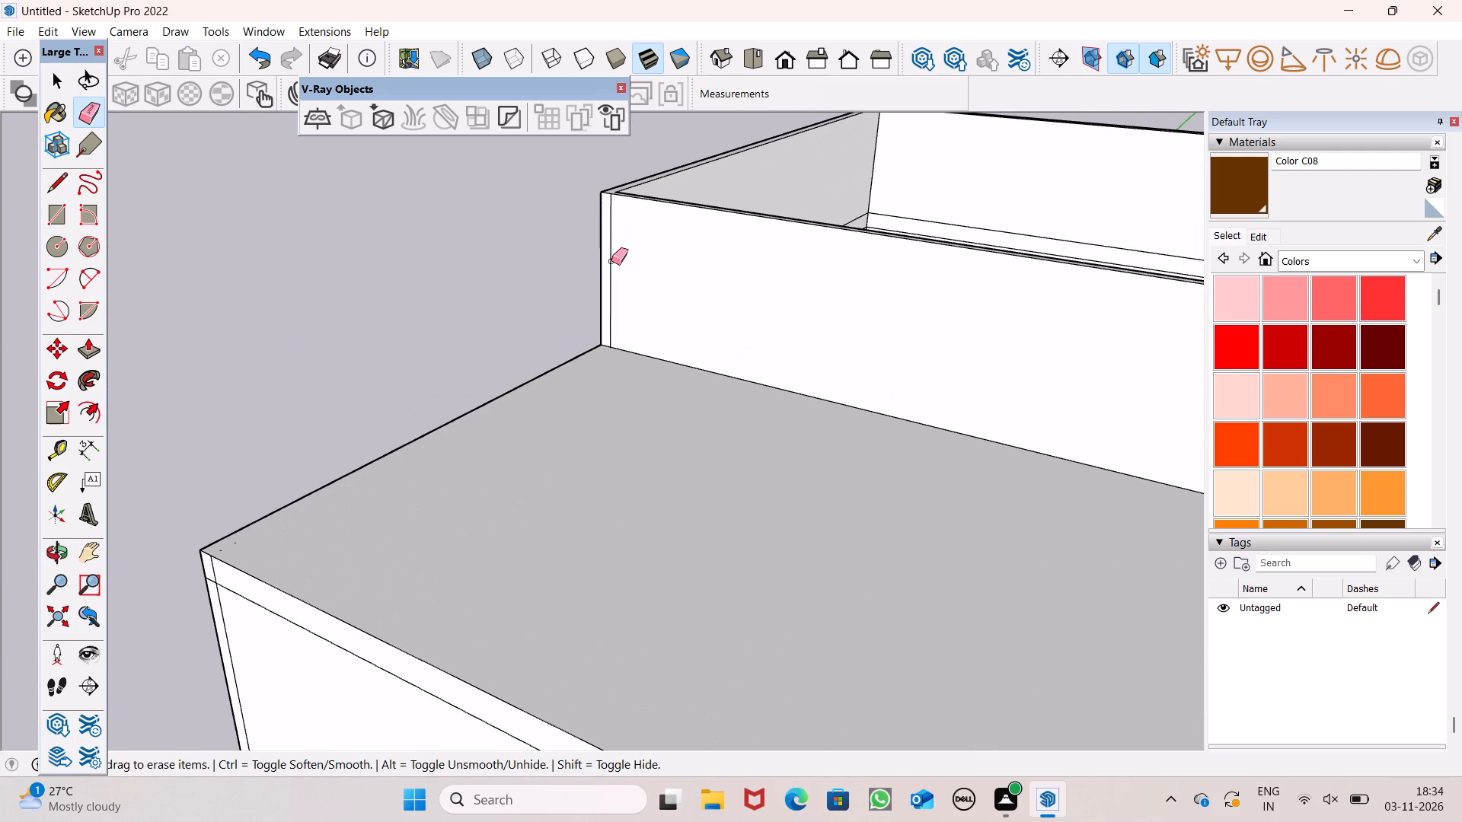
{"action": "left_click", "coordinate": [611, 261]}
Examine the lower roof's surface and outer edges, the adjoining parapet wall and the top-floor side windows at close range.
{"action": "scroll", "coordinate": [613, 290], "scroll_direction": "down", "scroll_amount": 6}
{"action": "scroll", "coordinate": [442, 309], "scroll_direction": "down", "scroll_amount": 6}
{"action": "middle_click_drag", "start_coordinate": [594, 371], "coordinate": [557, 376]}
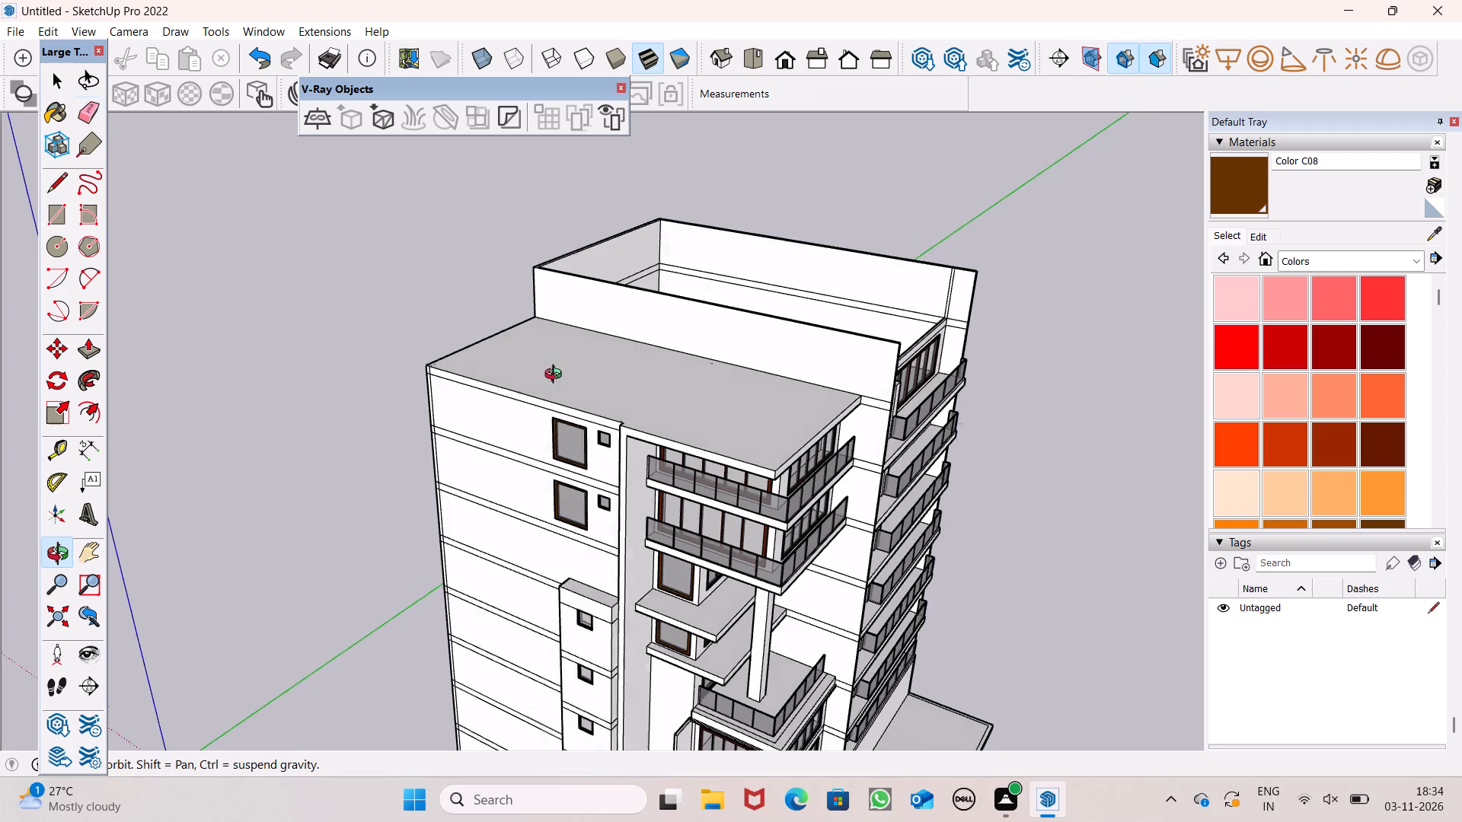
{"action": "middle_click_drag", "start_coordinate": [557, 376], "coordinate": [393, 387]}
{"action": "scroll", "coordinate": [500, 422], "scroll_direction": "up", "scroll_amount": 6}
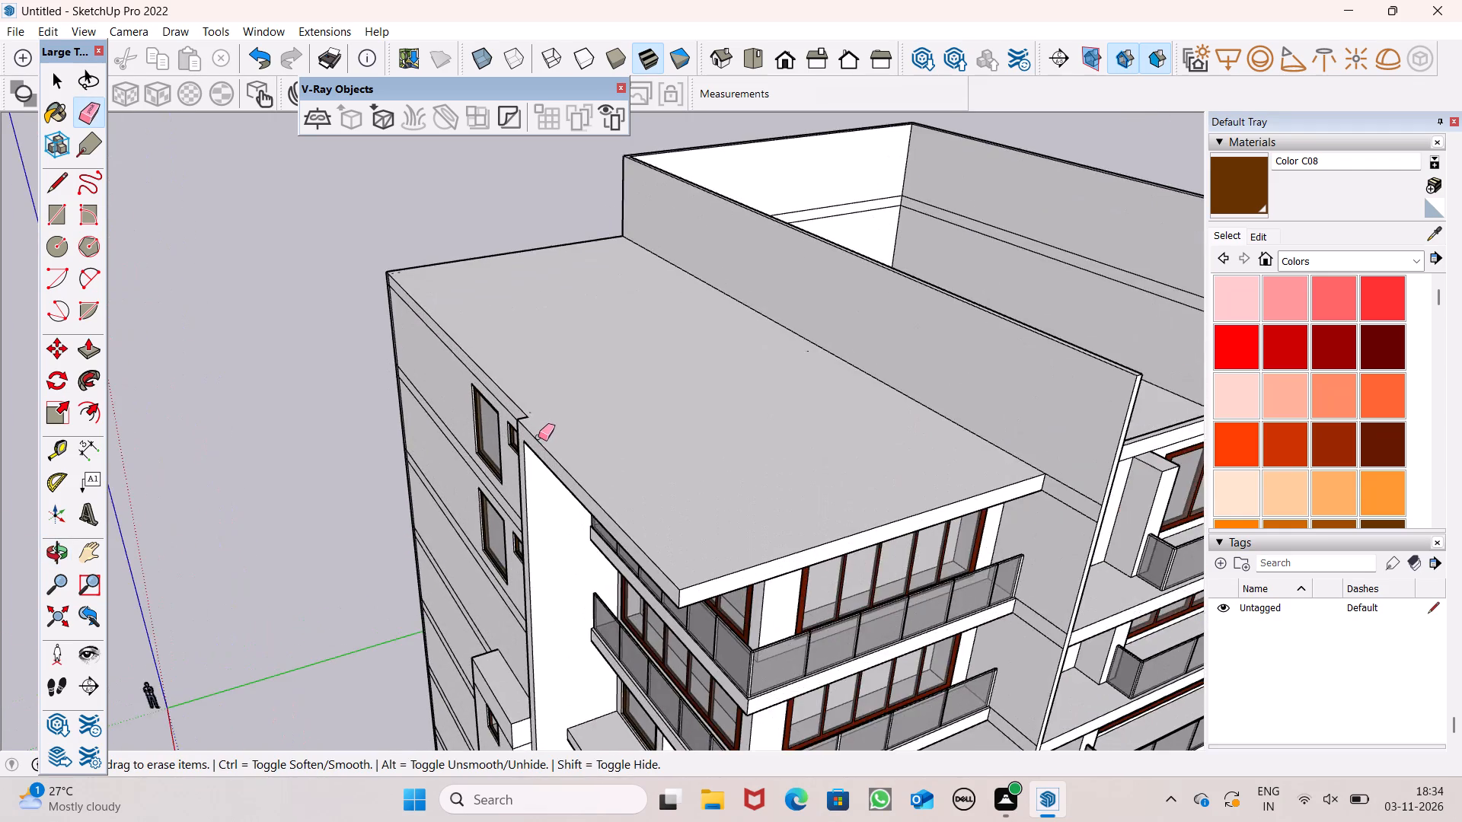
{"action": "scroll", "coordinate": [537, 435], "scroll_direction": "up", "scroll_amount": 7}
{"action": "scroll", "coordinate": [530, 403], "scroll_direction": "down", "scroll_amount": 3}
{"action": "middle_click_drag", "start_coordinate": [487, 421], "coordinate": [1056, 329]}
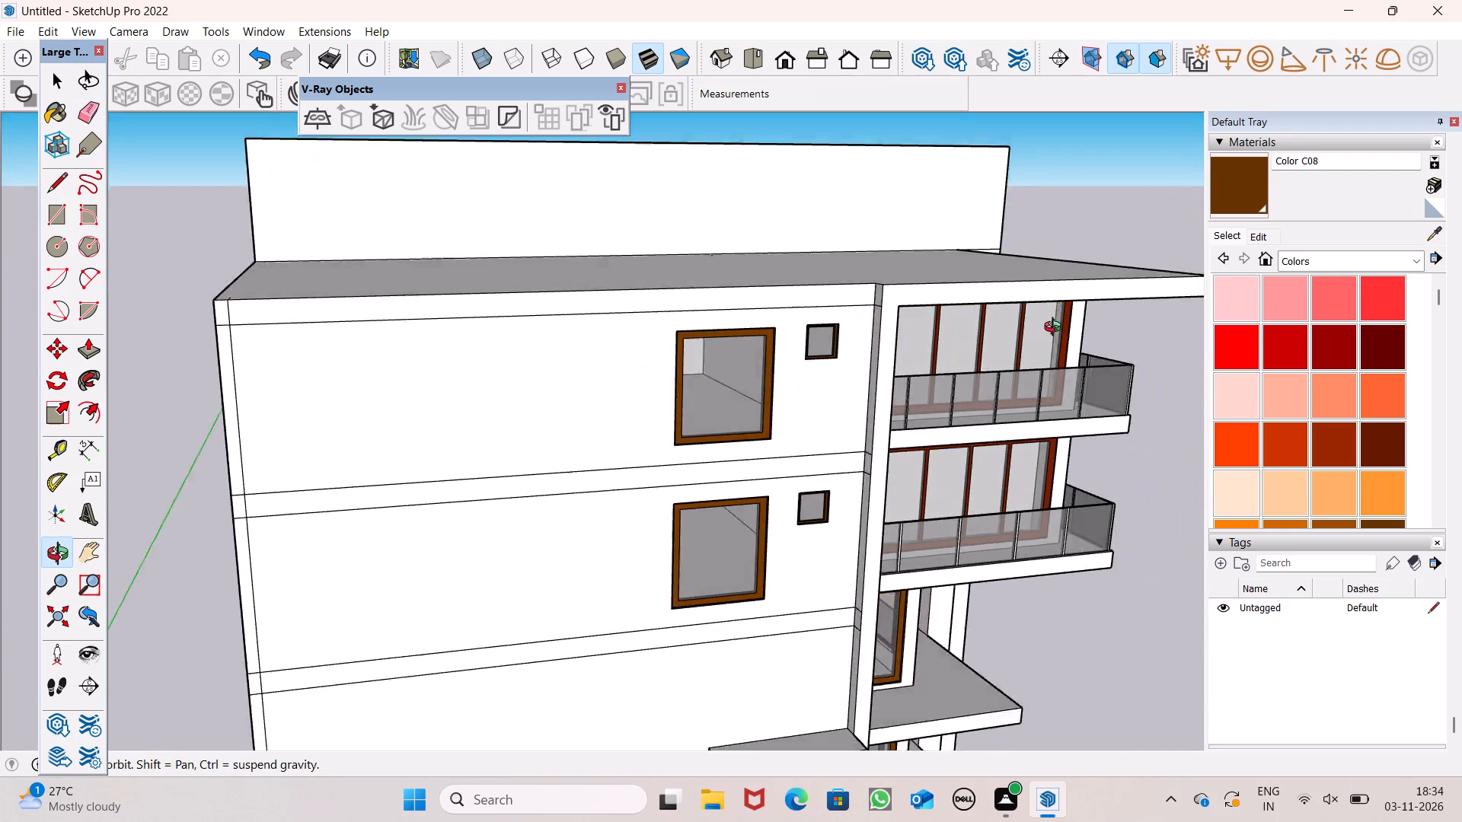
{"action": "middle_click_drag", "start_coordinate": [1056, 329], "coordinate": [1135, 365]}
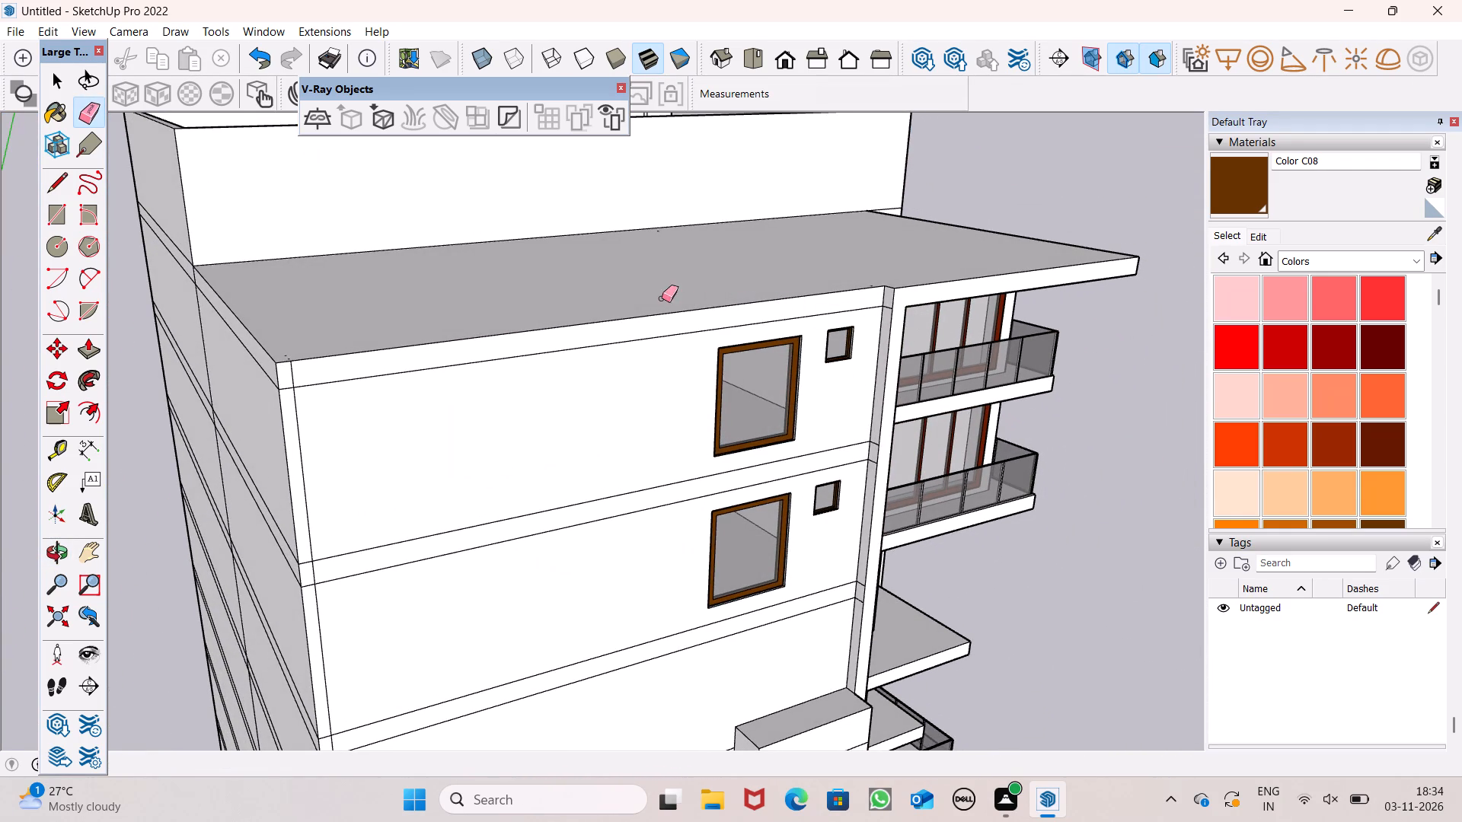
{"action": "scroll", "coordinate": [637, 295], "scroll_direction": "down", "scroll_amount": 2}
{"action": "middle_click_drag", "start_coordinate": [803, 317], "coordinate": [480, 371]}
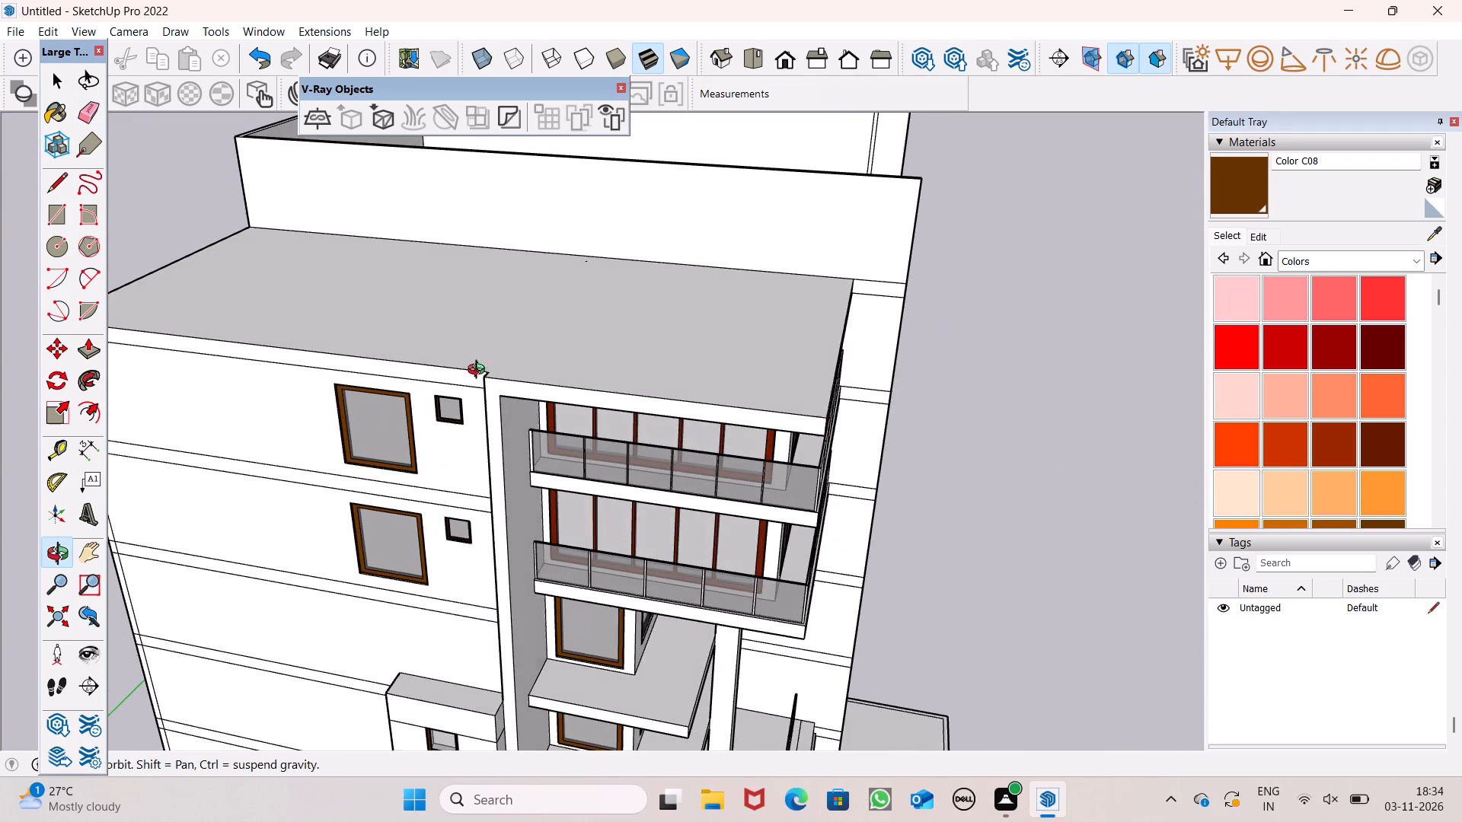
{"action": "middle_click_drag", "start_coordinate": [480, 371], "coordinate": [474, 371]}
Examine the lower roof and parapet together with the side and front facades from farther out and above.
{"action": "scroll", "coordinate": [532, 320], "scroll_direction": "down", "scroll_amount": 2}
{"action": "middle_click_drag", "start_coordinate": [532, 317], "coordinate": [691, 334]}
{"action": "scroll", "coordinate": [594, 318], "scroll_direction": "down", "scroll_amount": 3}
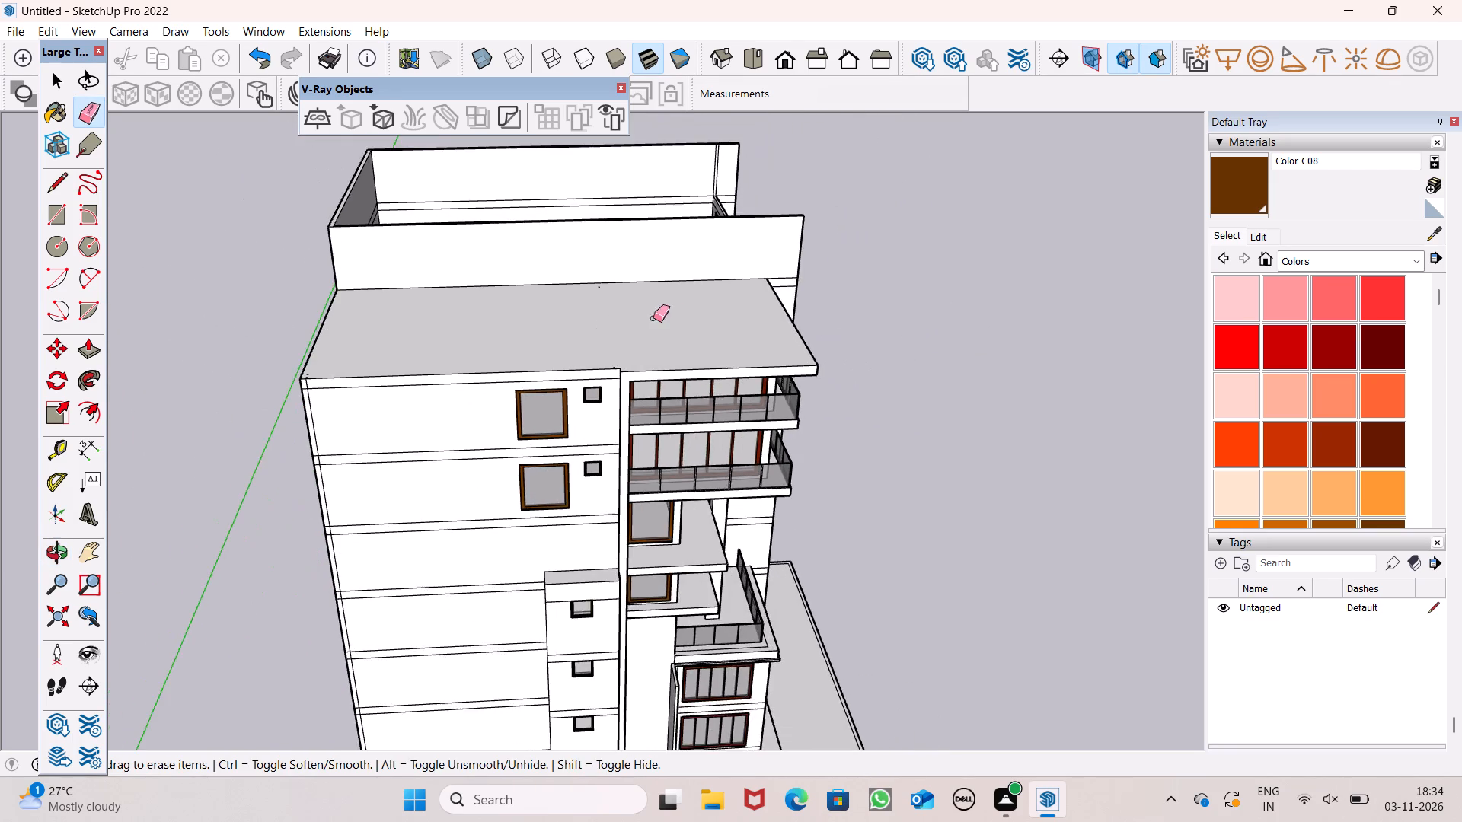
{"action": "middle_click_drag", "start_coordinate": [675, 334], "coordinate": [458, 367]}
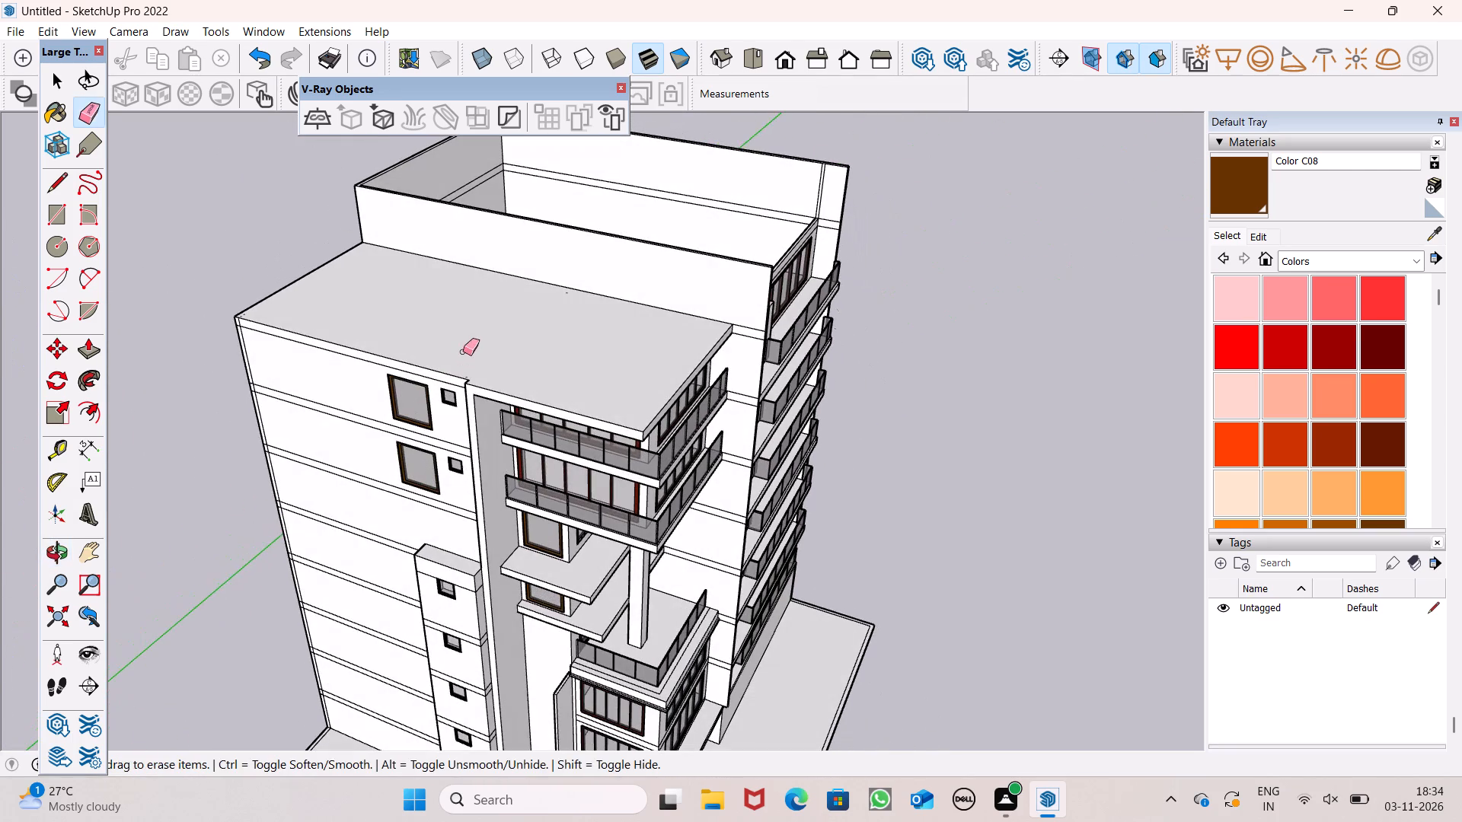
{"action": "middle_click_drag", "start_coordinate": [528, 370], "coordinate": [657, 341]}
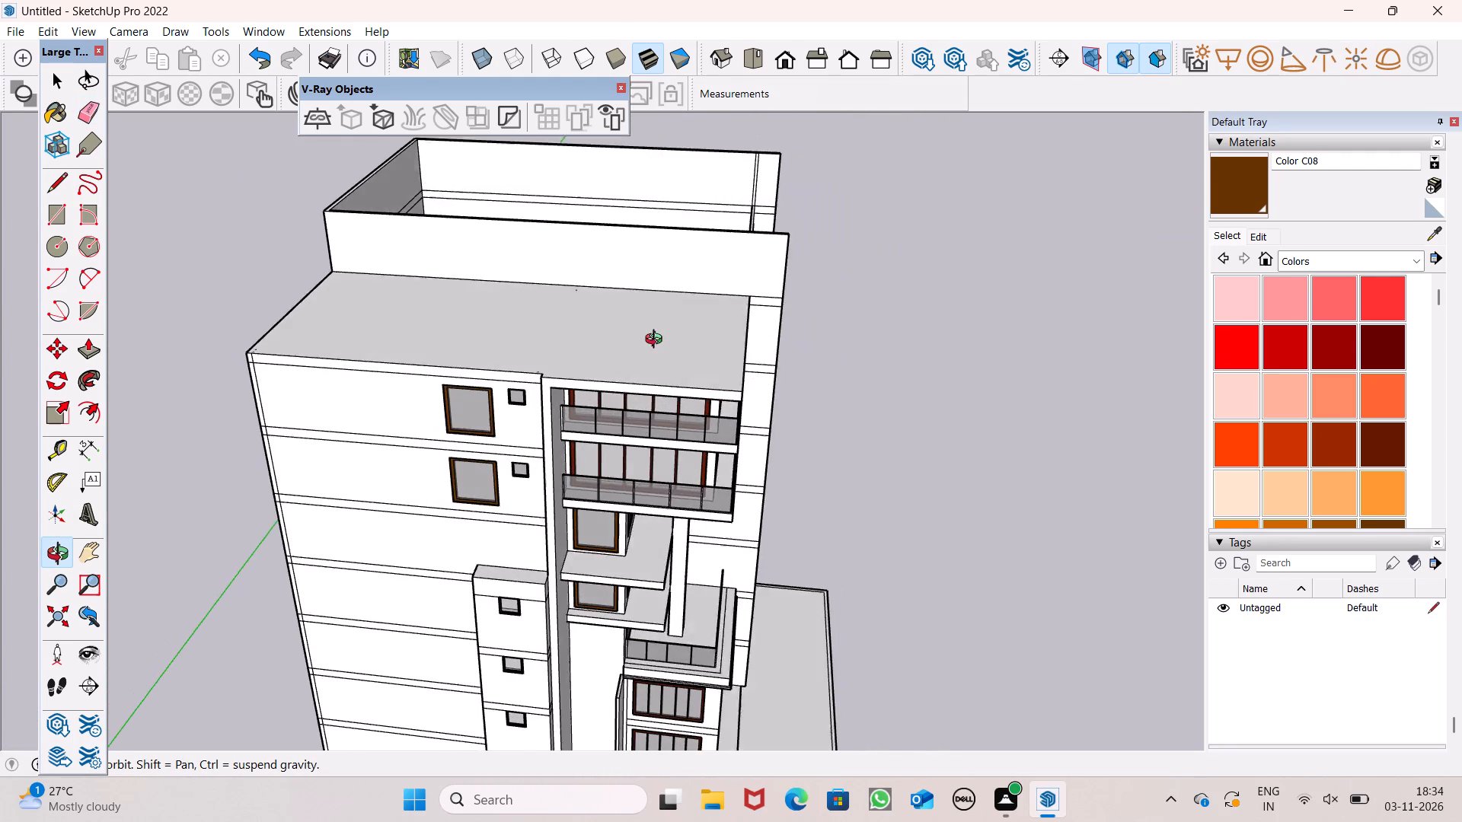
{"action": "middle_click_drag", "start_coordinate": [657, 341], "coordinate": [658, 301]}
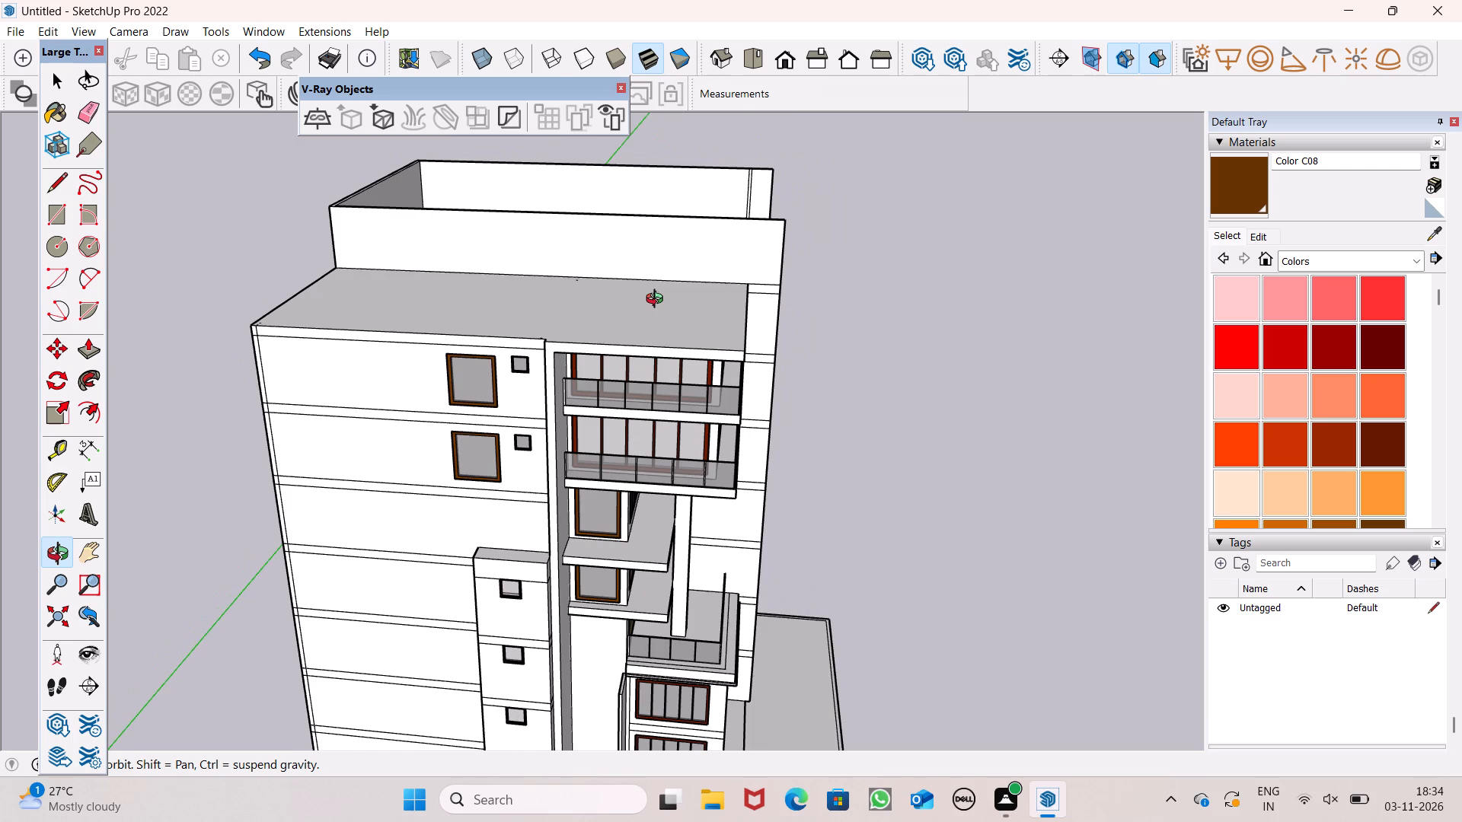
{"action": "middle_click_drag", "start_coordinate": [658, 301], "coordinate": [623, 293]}
{"action": "scroll", "coordinate": [624, 293], "scroll_direction": "up", "scroll_amount": 1}
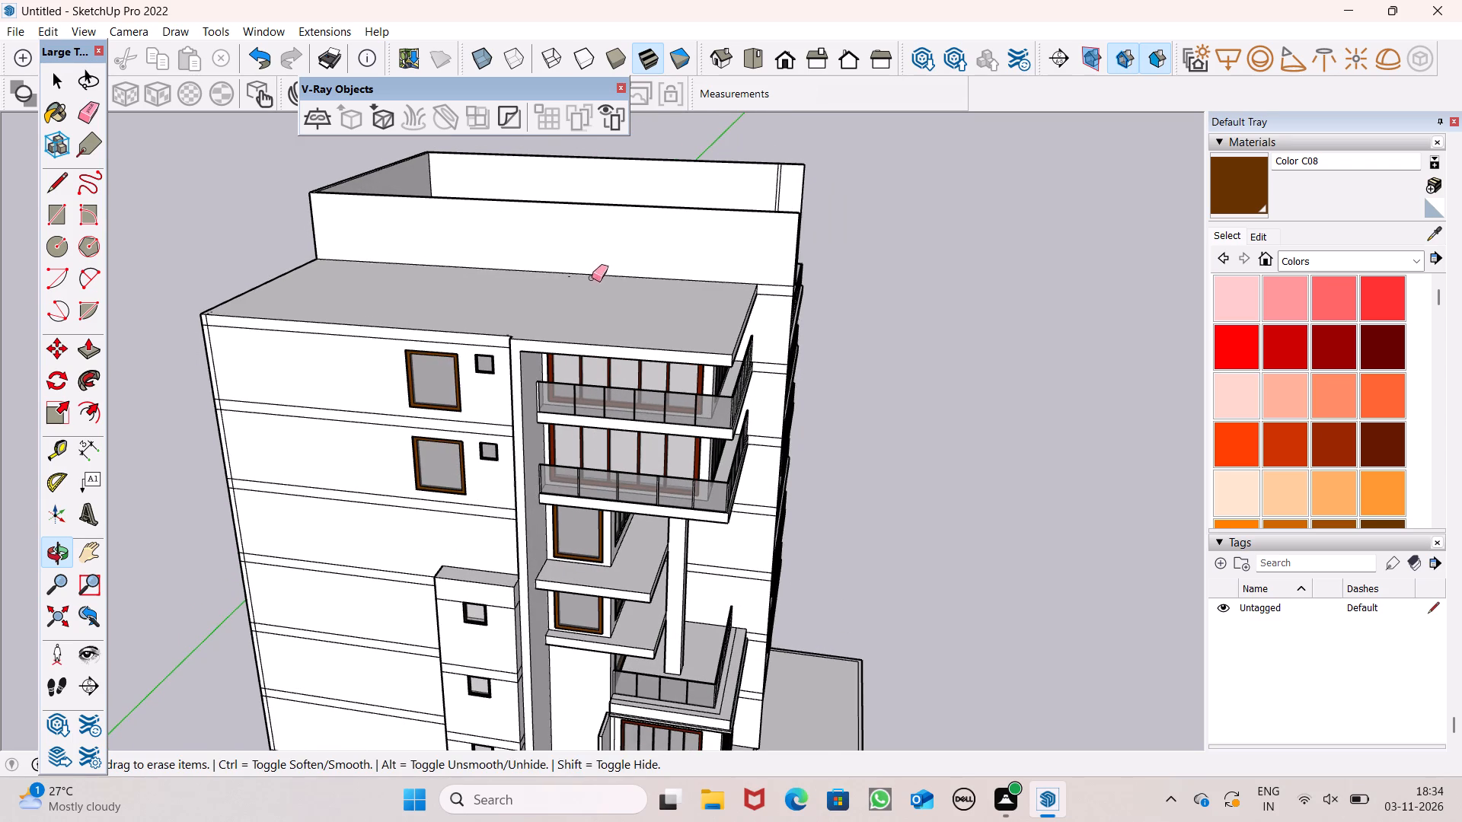
{"action": "scroll", "coordinate": [547, 278], "scroll_direction": "down", "scroll_amount": 5}
{"action": "middle_click_drag", "start_coordinate": [615, 312], "coordinate": [503, 349]}
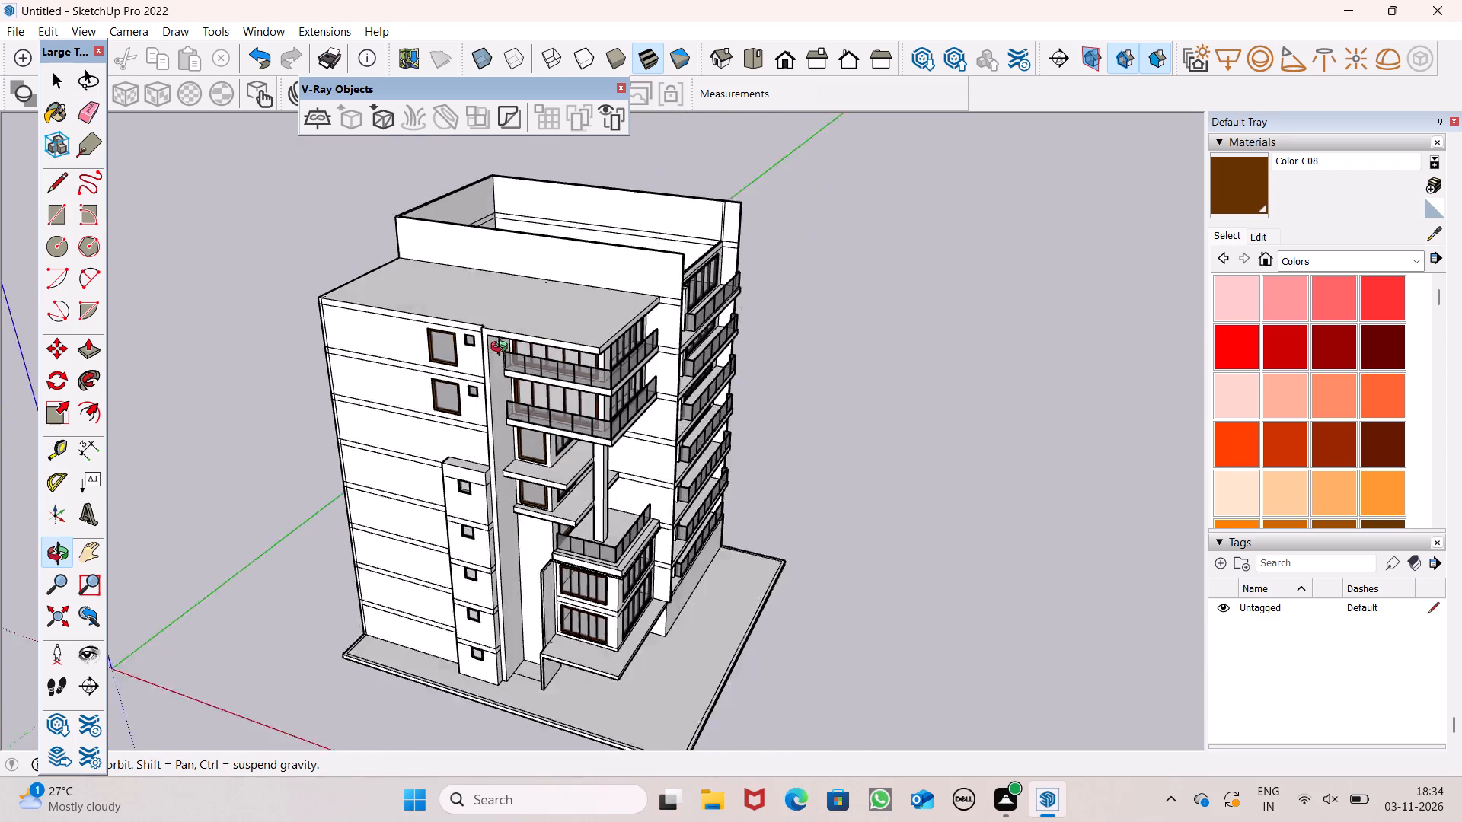
{"action": "middle_click_drag", "start_coordinate": [503, 349], "coordinate": [365, 441]}
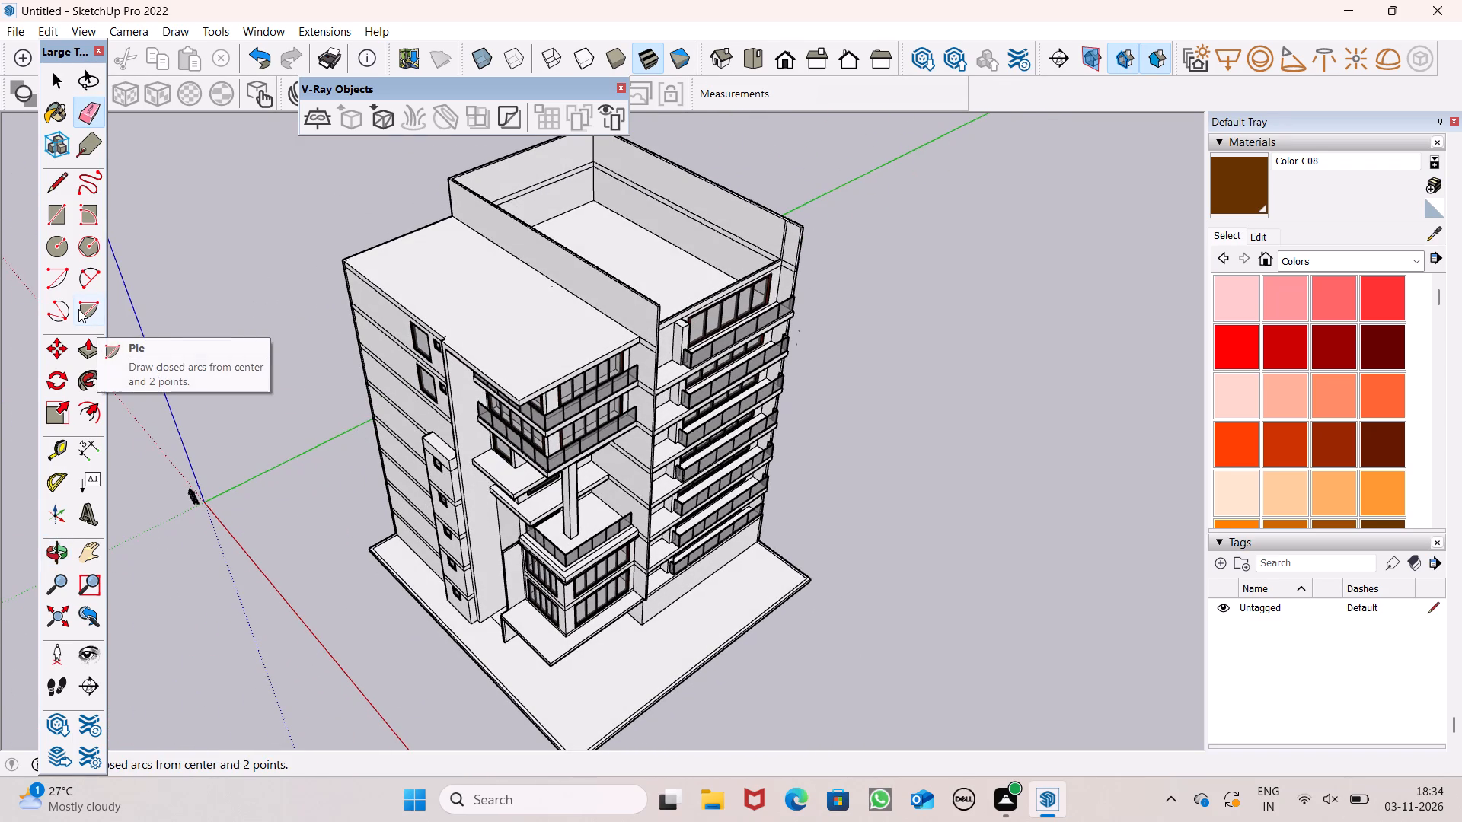
Push/Pull the roof slab's edge strip above the side facade outward 11 3/8", flush with the projecting vertical wall.
{"action": "left_click", "coordinate": [59, 181]}
{"action": "scroll", "coordinate": [357, 300], "scroll_direction": "up", "scroll_amount": 7}
{"action": "scroll", "coordinate": [488, 333], "scroll_direction": "up", "scroll_amount": 7}
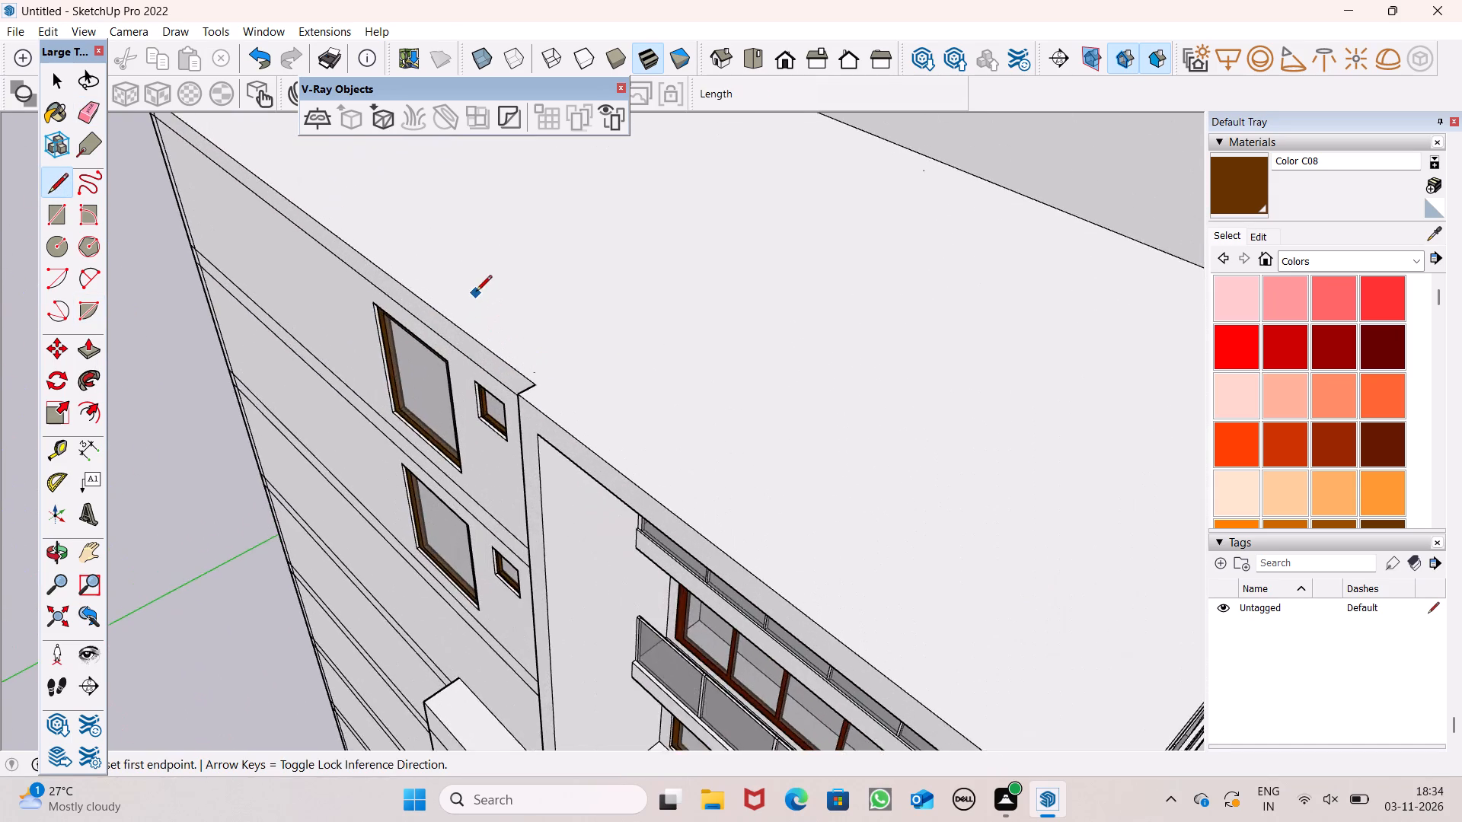
{"action": "scroll", "coordinate": [476, 292], "scroll_direction": "down", "scroll_amount": 8}
{"action": "middle_click_drag", "start_coordinate": [493, 338], "coordinate": [904, 444]}
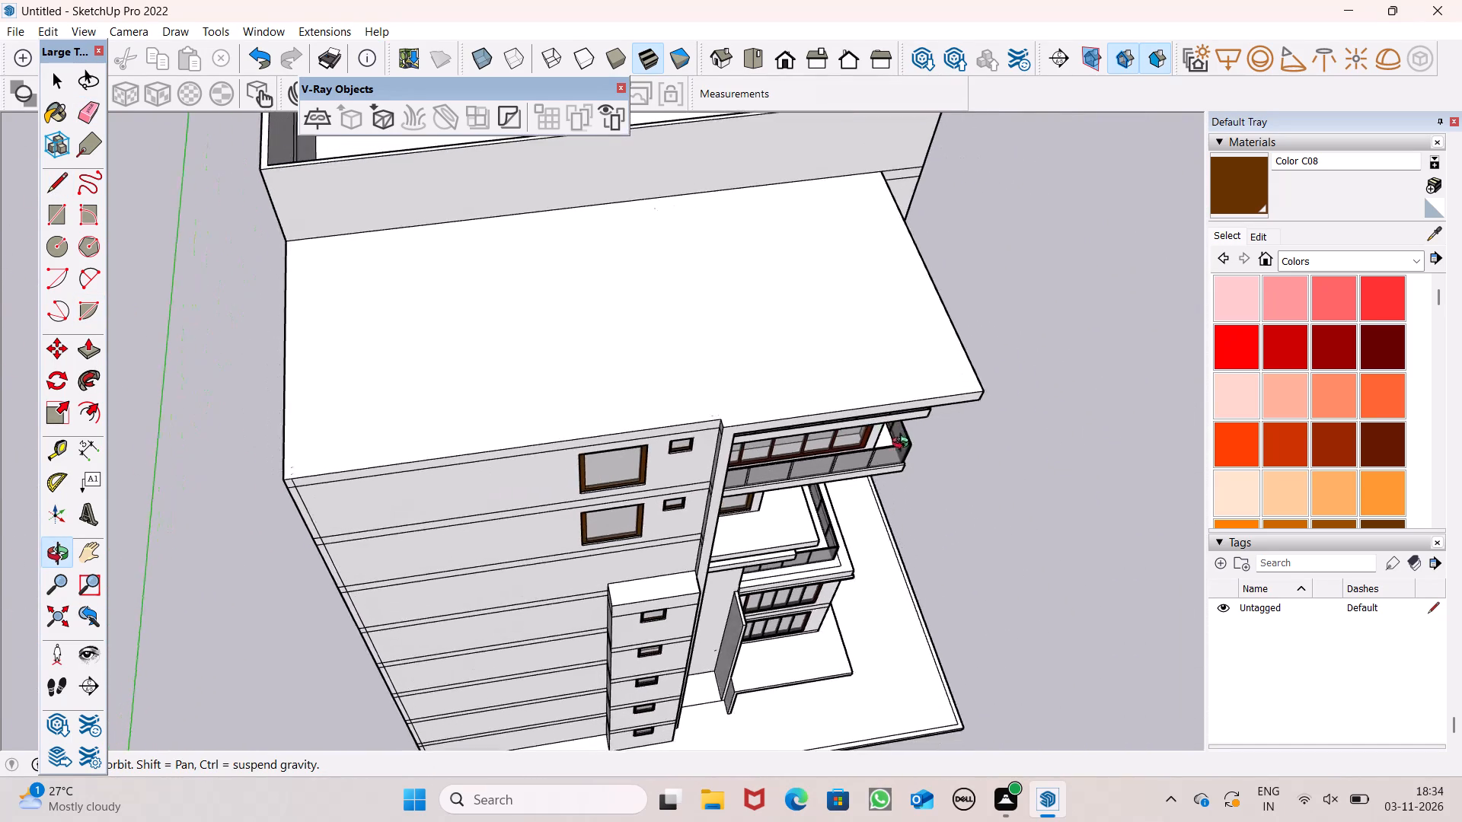
{"action": "middle_click_drag", "start_coordinate": [904, 444], "coordinate": [905, 444]}
{"action": "scroll", "coordinate": [579, 415], "scroll_direction": "down", "scroll_amount": 1}
{"action": "scroll", "coordinate": [337, 449], "scroll_direction": "up", "scroll_amount": 1}
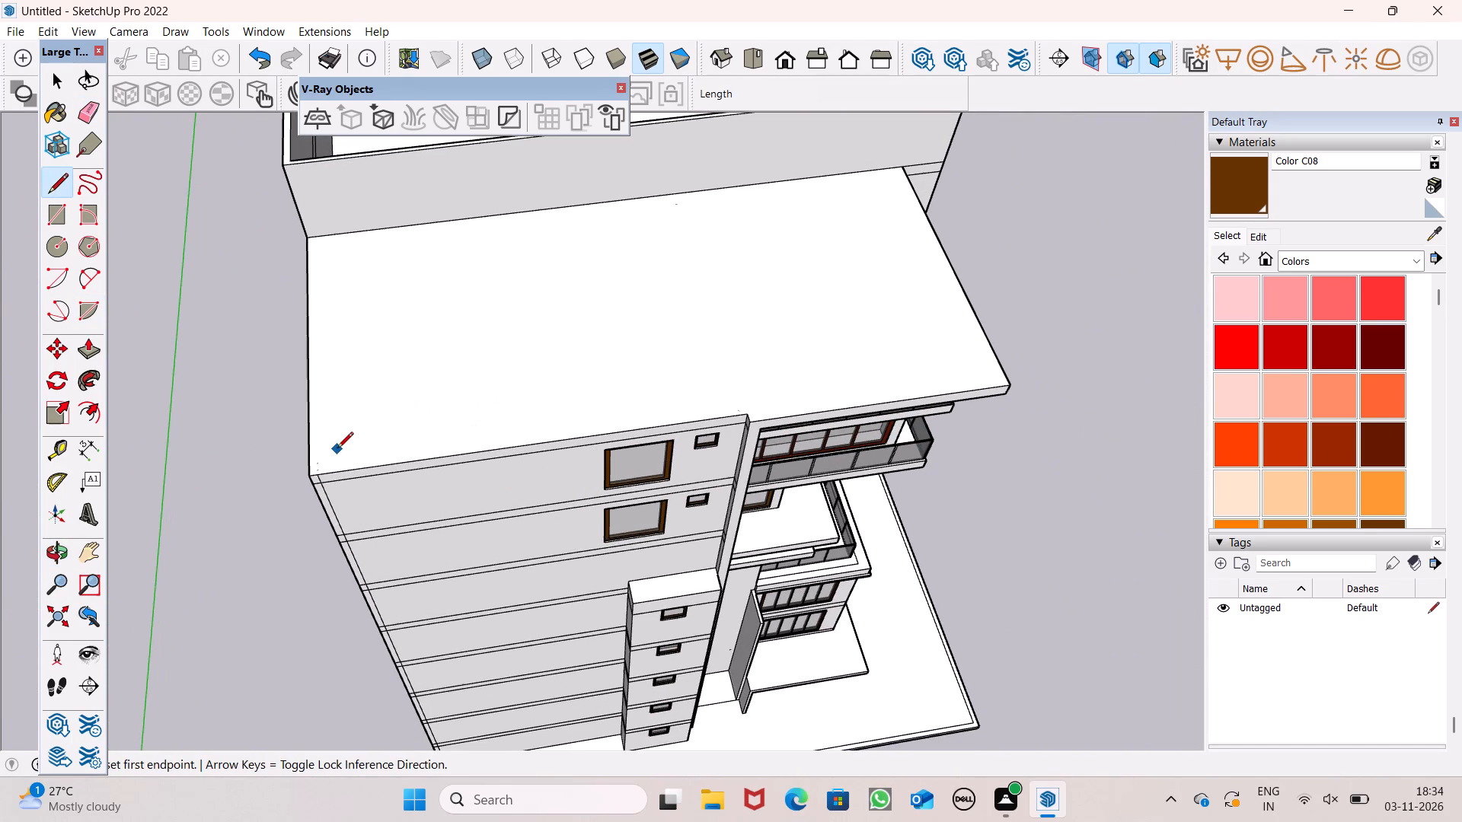
{"action": "scroll", "coordinate": [287, 415], "scroll_direction": "down", "scroll_amount": 2}
{"action": "middle_click_drag", "start_coordinate": [678, 491], "coordinate": [650, 415]}
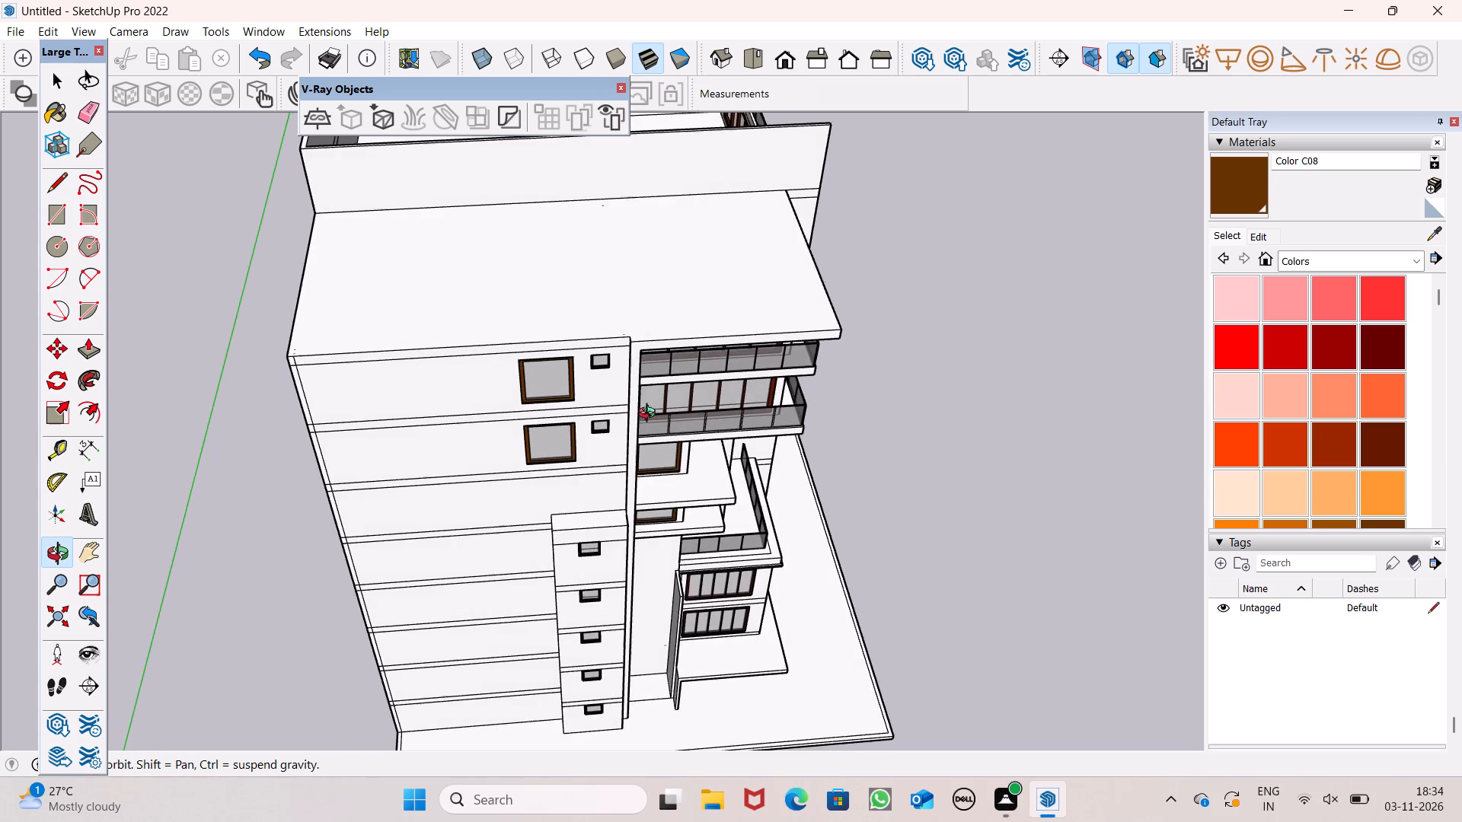
{"action": "middle_click_drag", "start_coordinate": [650, 415], "coordinate": [651, 409]}
{"action": "left_click", "coordinate": [78, 357]}
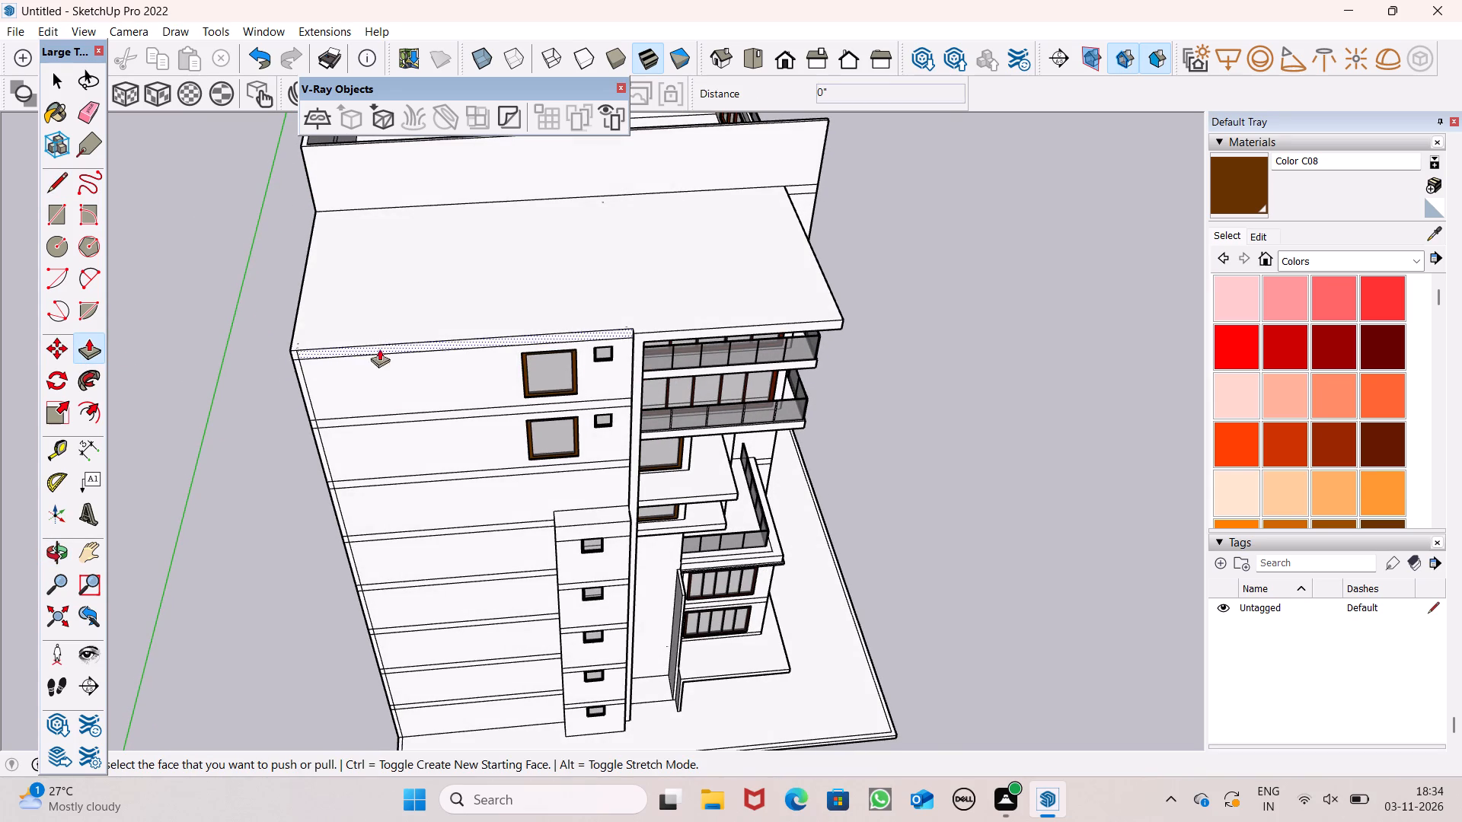
{"action": "scroll", "coordinate": [540, 322], "scroll_direction": "up", "scroll_amount": 6}
{"action": "left_click_drag", "start_coordinate": [694, 342], "coordinate": [701, 352]}
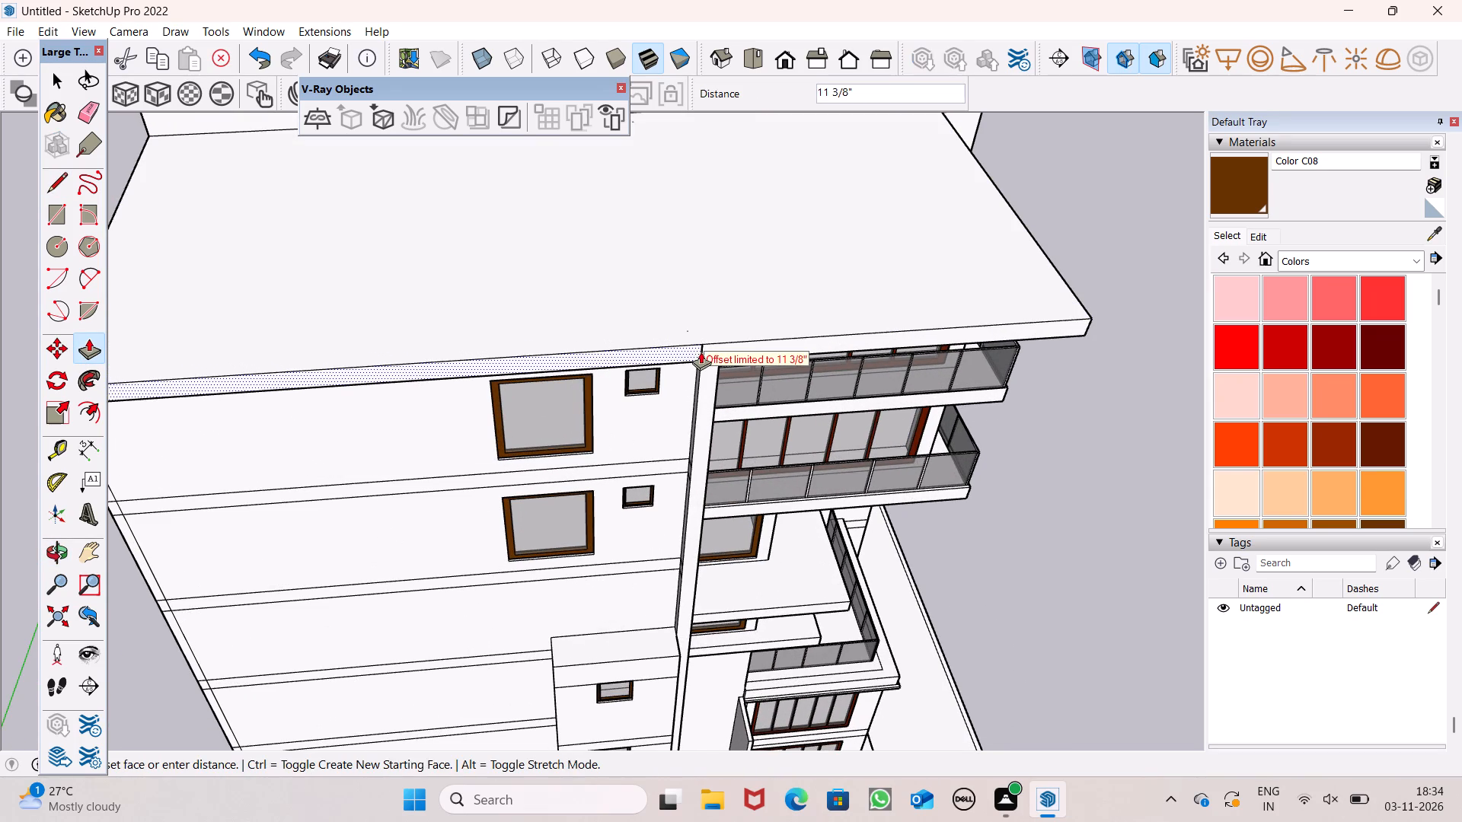
{"action": "left_click_drag", "start_coordinate": [701, 352], "coordinate": [704, 350]}
{"action": "scroll", "coordinate": [697, 292], "scroll_direction": "down", "scroll_amount": 2}
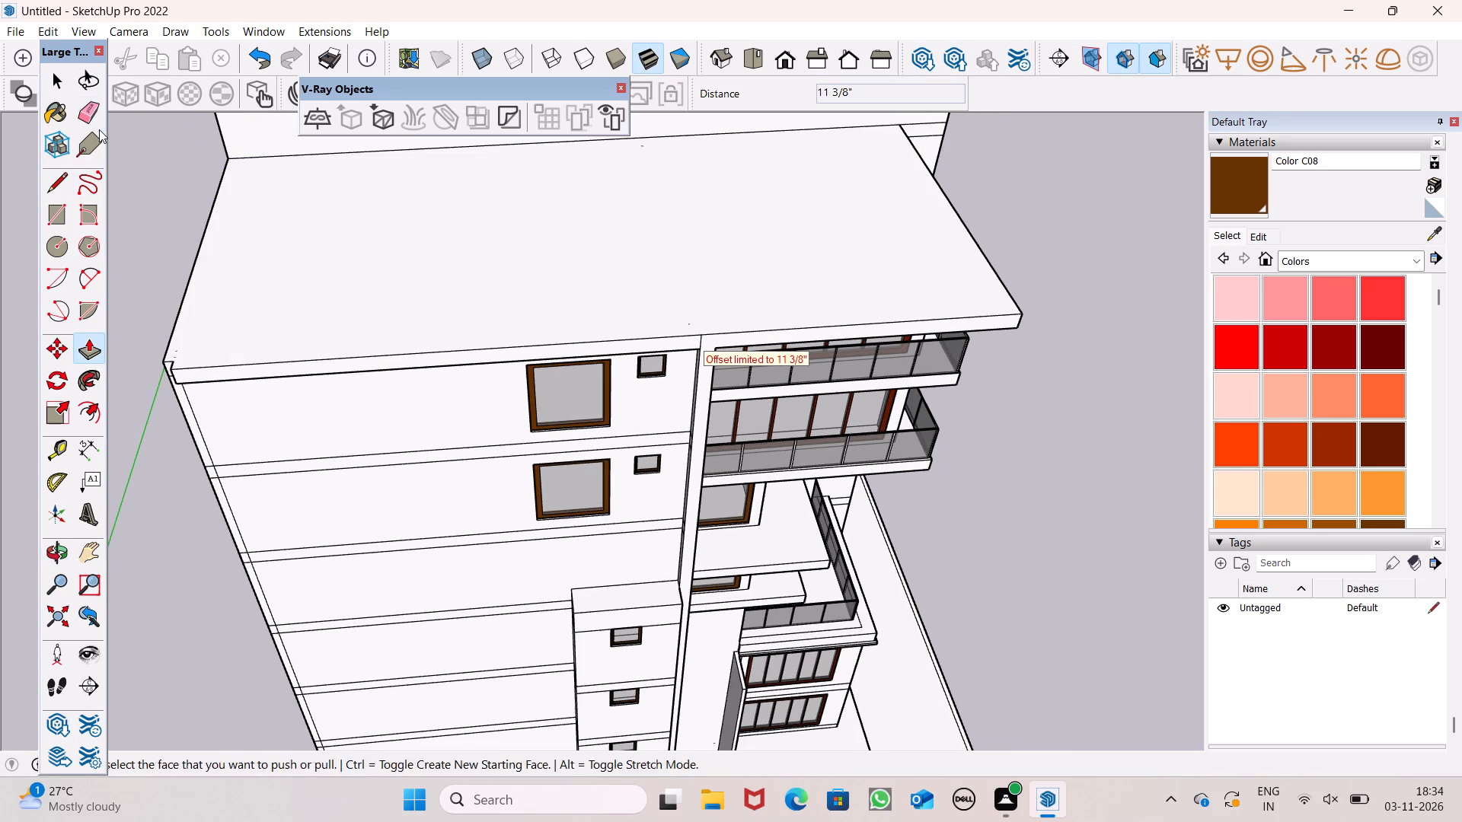
Erase the short vertical seam line on the roof slab's edge above the projecting wall.
{"action": "left_click", "coordinate": [87, 113]}
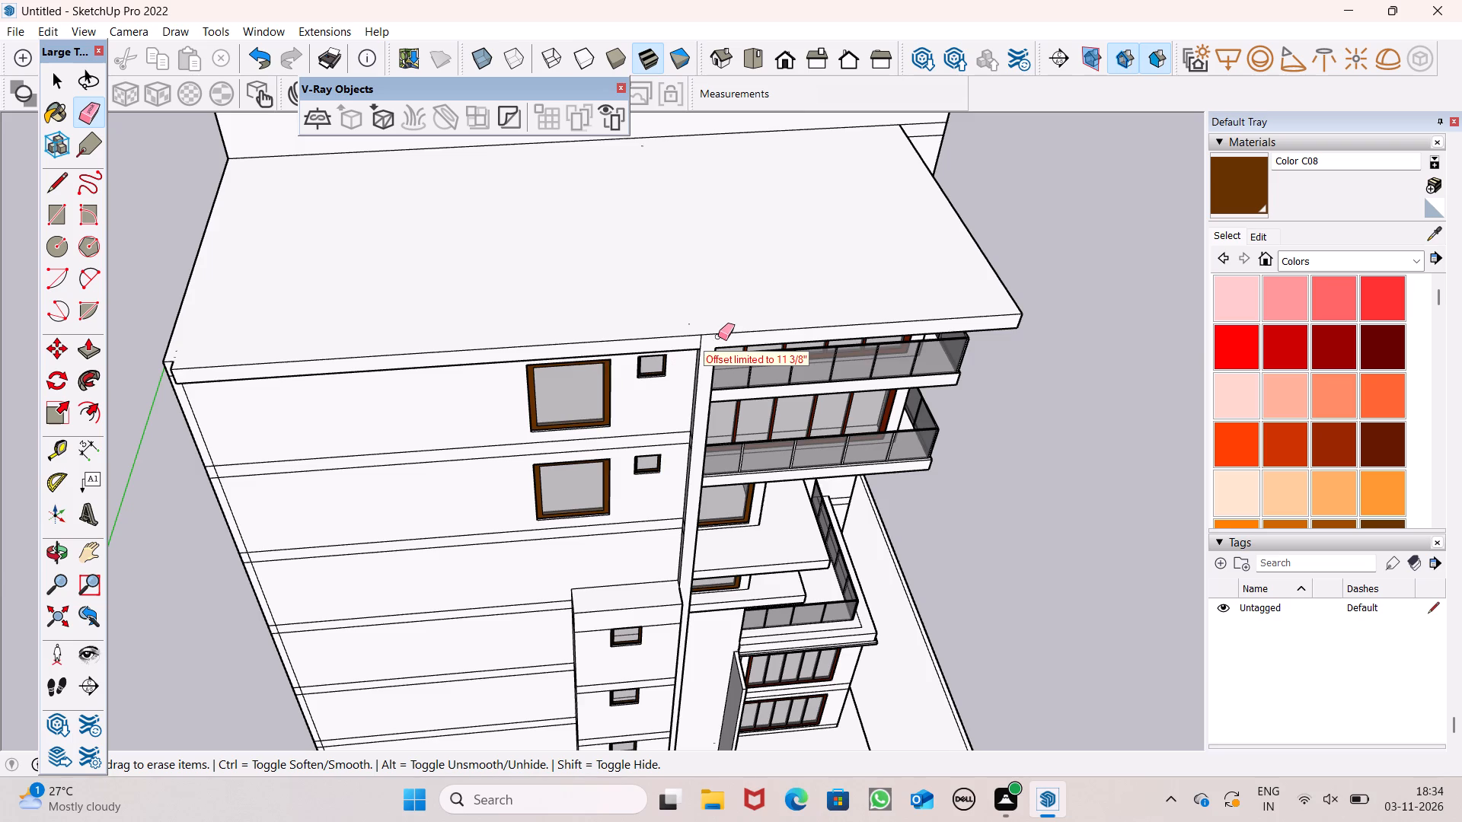
{"action": "scroll", "coordinate": [718, 336], "scroll_direction": "up", "scroll_amount": 11}
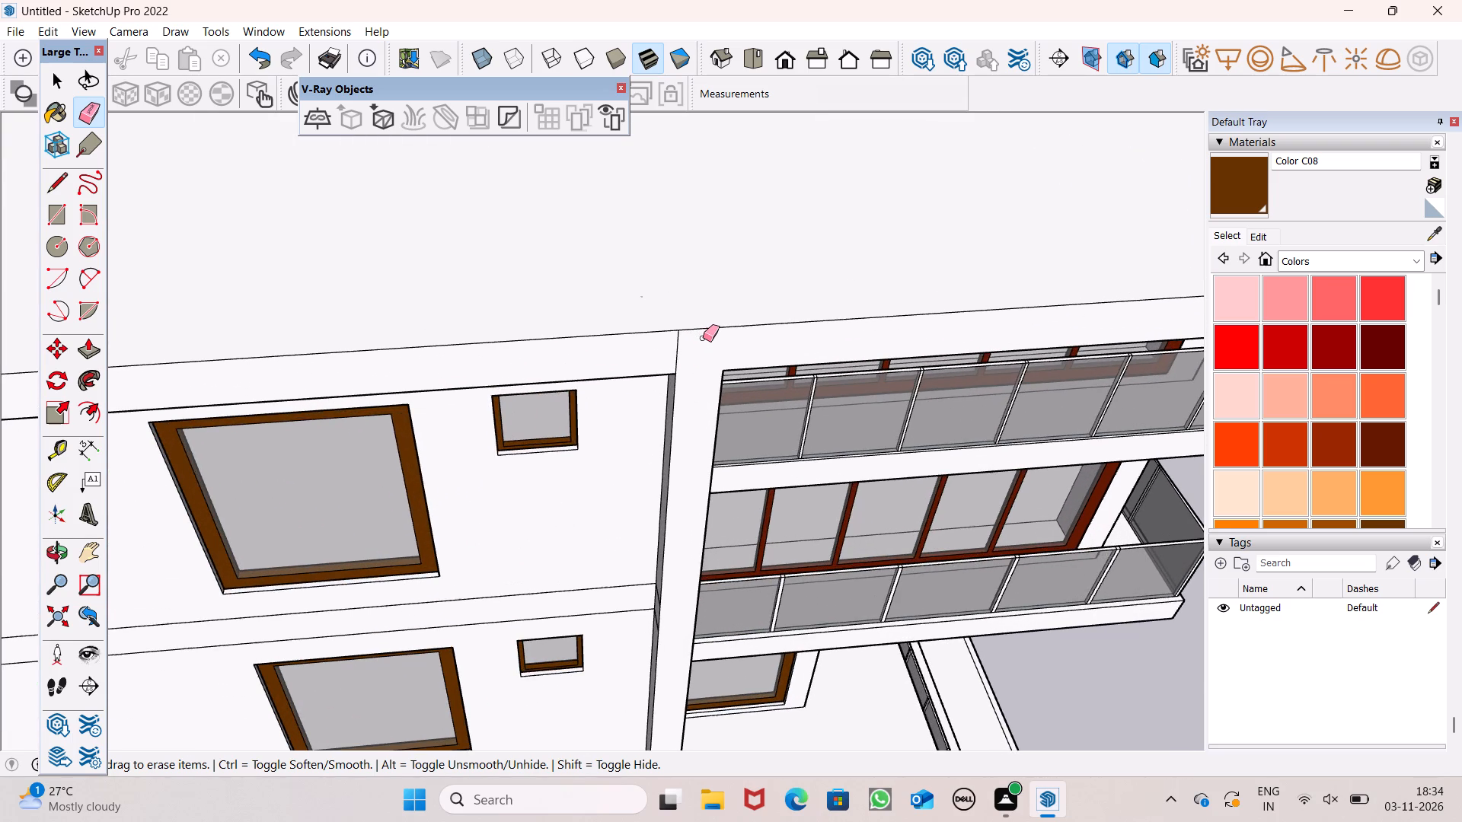
{"action": "scroll", "coordinate": [703, 338], "scroll_direction": "up", "scroll_amount": 4}
{"action": "left_click_drag", "start_coordinate": [672, 346], "coordinate": [650, 354]}
Examine the lower roof slab's edge and the surrounding facades, from the balcony side round to the rear corner.
{"action": "scroll", "coordinate": [642, 300], "scroll_direction": "down", "scroll_amount": 6}
{"action": "scroll", "coordinate": [731, 288], "scroll_direction": "down", "scroll_amount": 4}
{"action": "scroll", "coordinate": [555, 294], "scroll_direction": "down", "scroll_amount": 4}
{"action": "middle_click_drag", "start_coordinate": [828, 336], "coordinate": [429, 400]}
{"action": "scroll", "coordinate": [431, 395], "scroll_direction": "up", "scroll_amount": 1}
{"action": "scroll", "coordinate": [644, 353], "scroll_direction": "down", "scroll_amount": 5}
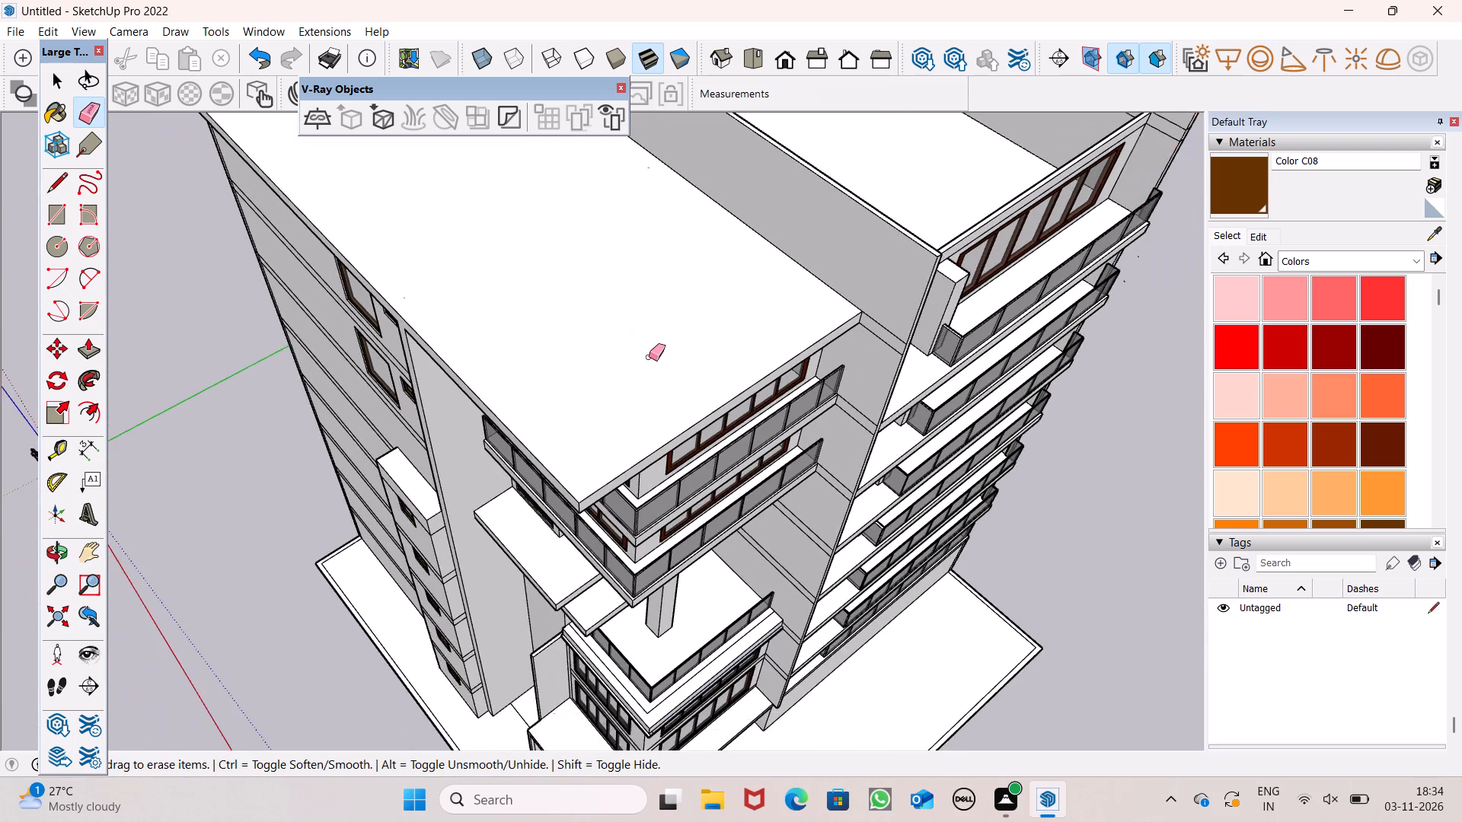
{"action": "scroll", "coordinate": [516, 357], "scroll_direction": "down", "scroll_amount": 4}
{"action": "middle_click_drag", "start_coordinate": [467, 370], "coordinate": [718, 350]}
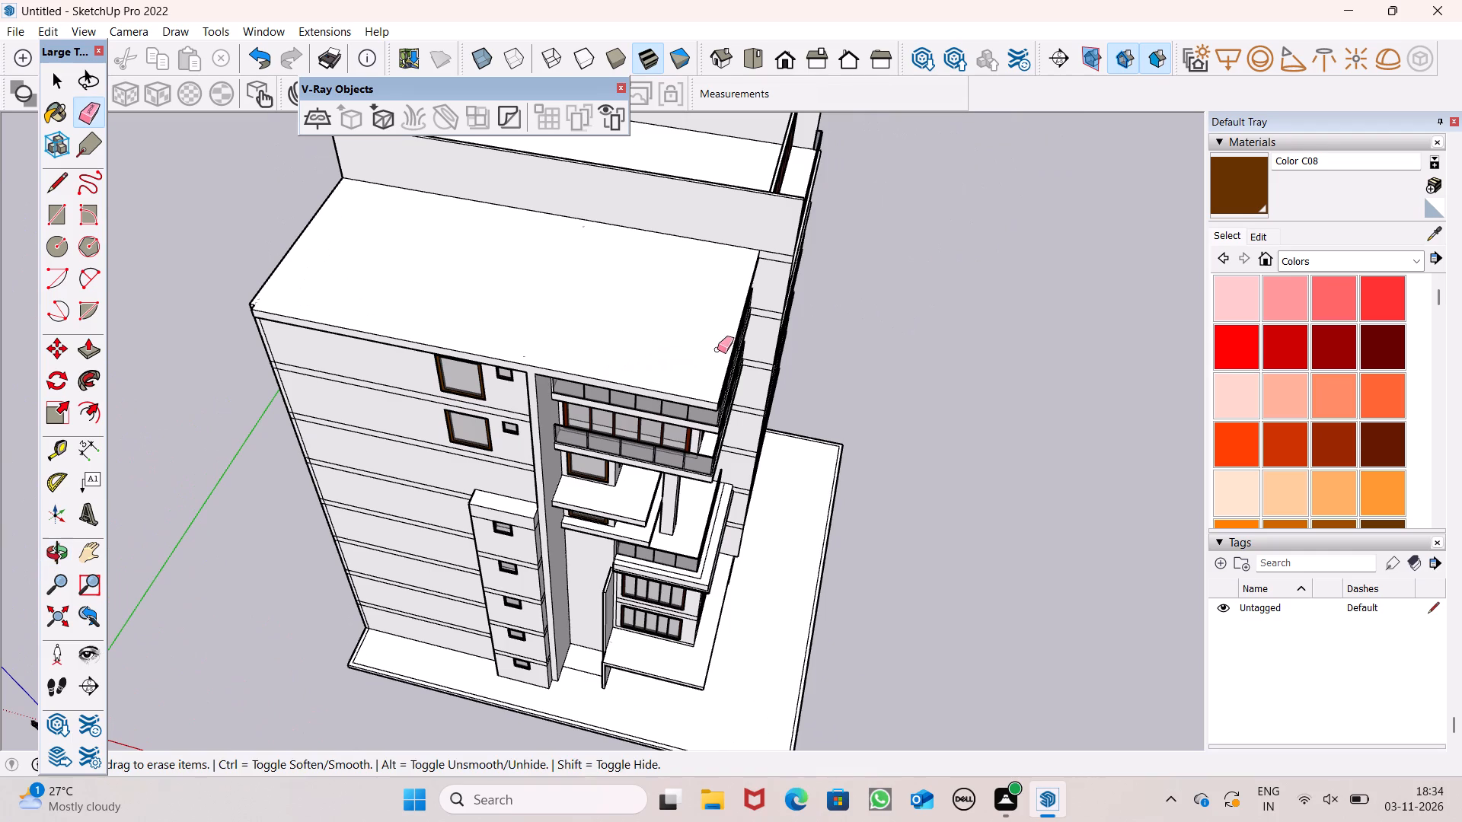
{"action": "middle_click_drag", "start_coordinate": [468, 335], "coordinate": [549, 354]}
{"action": "scroll", "coordinate": [248, 384], "scroll_direction": "up", "scroll_amount": 6}
{"action": "middle_click_drag", "start_coordinate": [290, 409], "coordinate": [363, 399]}
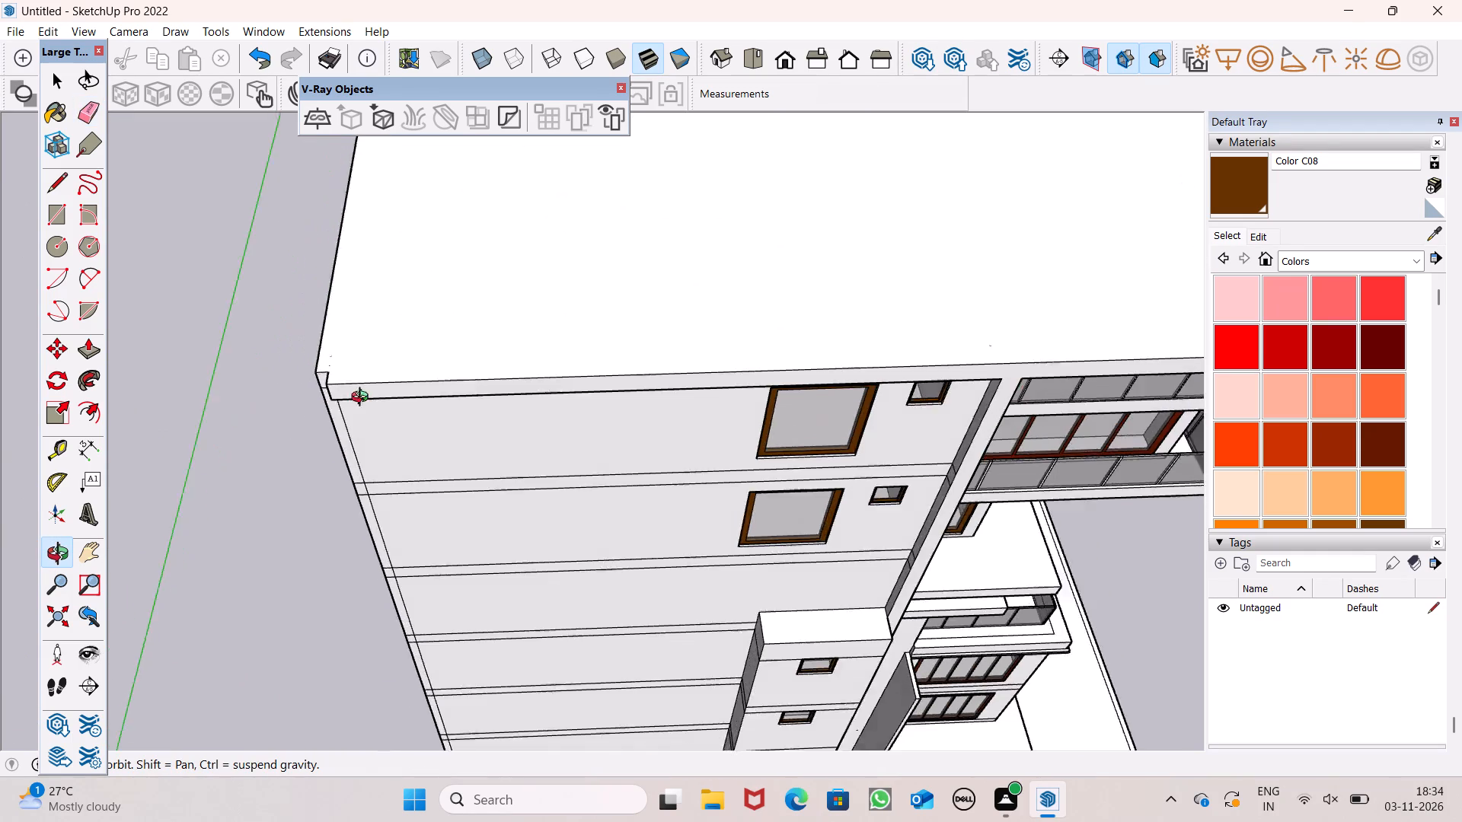
{"action": "middle_click_drag", "start_coordinate": [363, 399], "coordinate": [461, 337]}
{"action": "scroll", "coordinate": [447, 273], "scroll_direction": "down", "scroll_amount": 6}
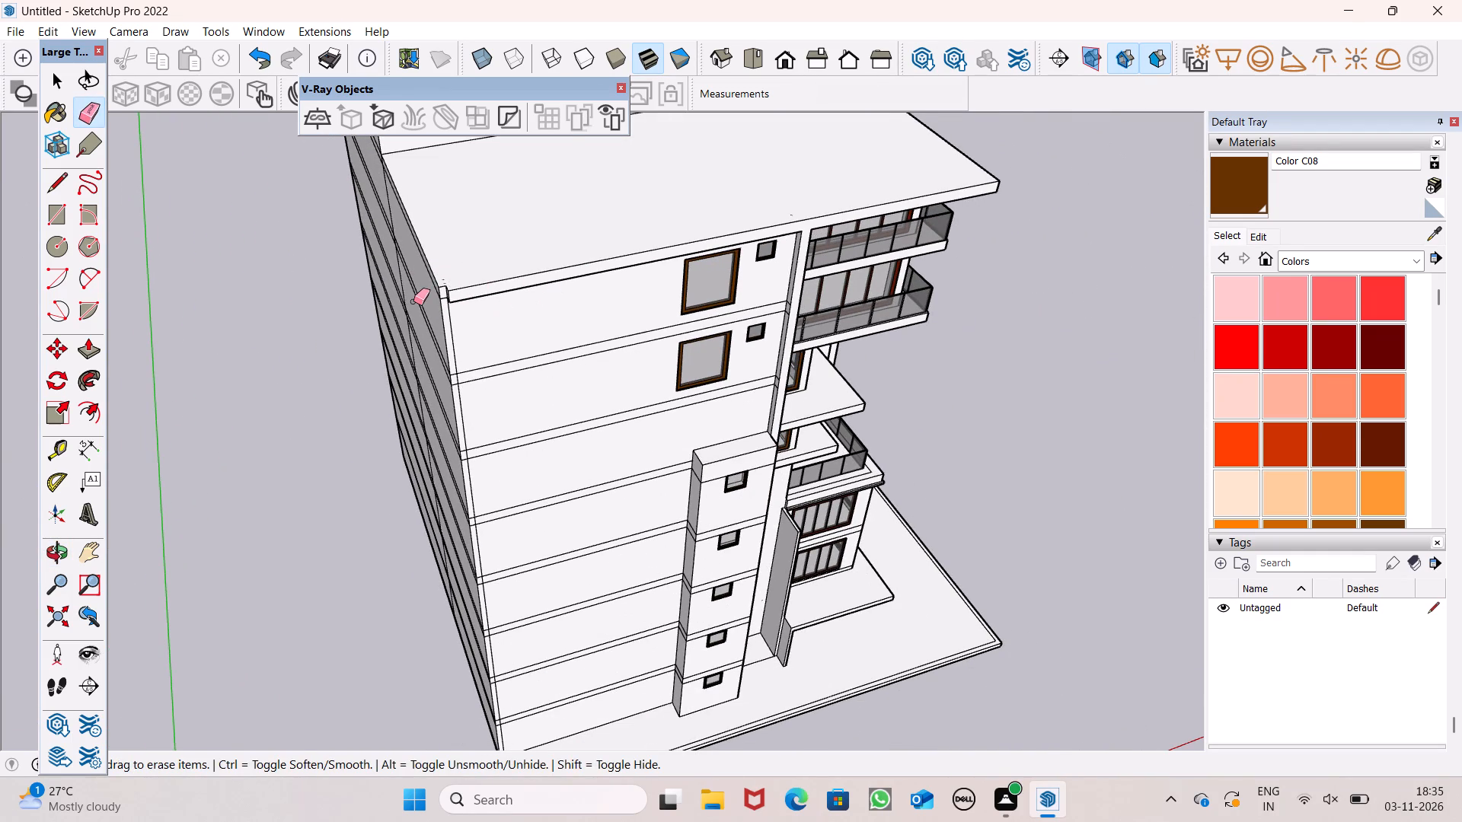
{"action": "scroll", "coordinate": [420, 298], "scroll_direction": "down", "scroll_amount": 1}
{"action": "middle_click_drag", "start_coordinate": [451, 390], "coordinate": [506, 298]}
{"action": "scroll", "coordinate": [517, 298], "scroll_direction": "down", "scroll_amount": 1}
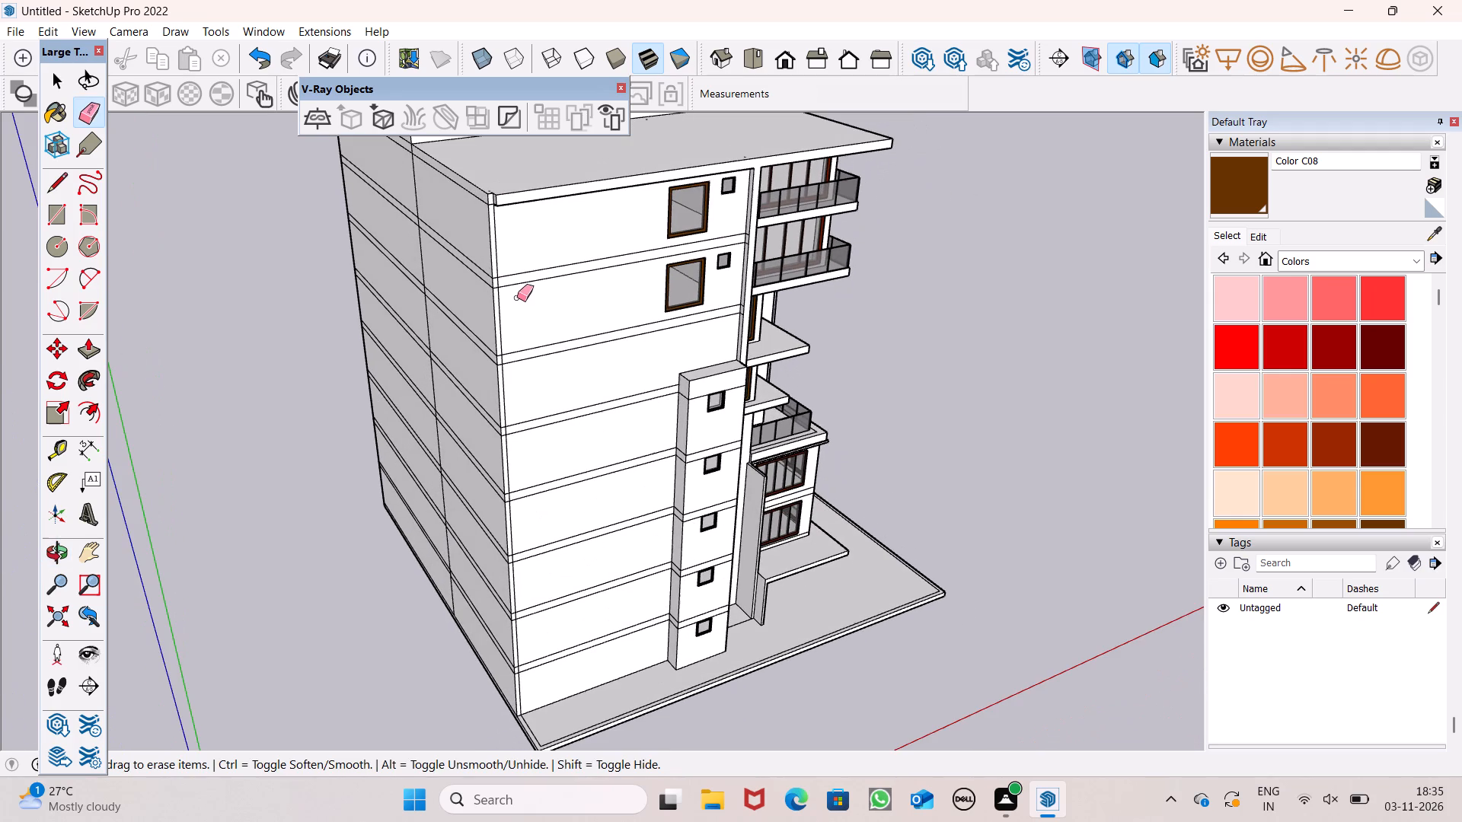
{"action": "scroll", "coordinate": [494, 285], "scroll_direction": "up", "scroll_amount": 4}
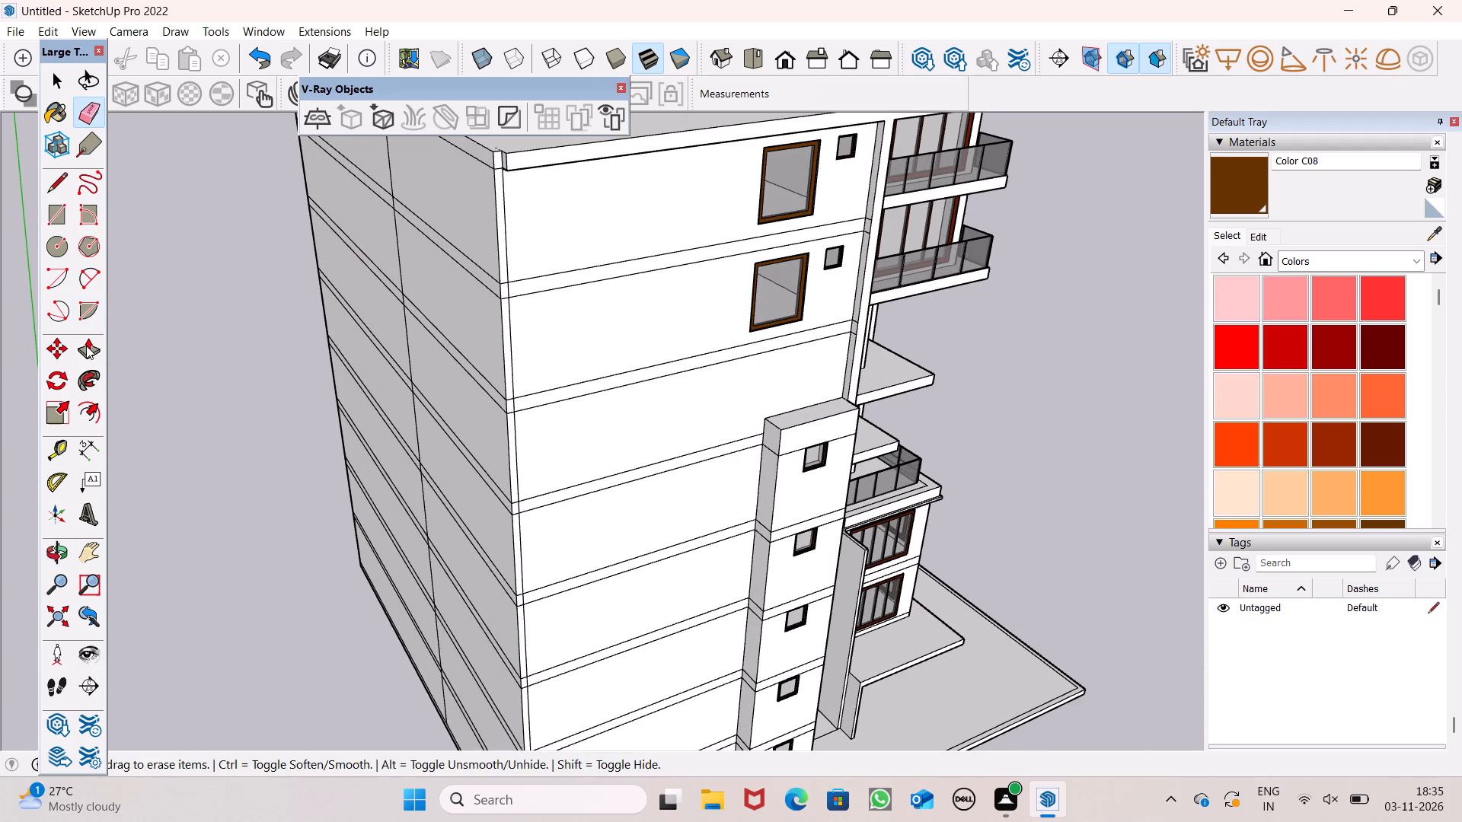
Push/Pull the end face of the roof slab's edge strip 9" to fill the notch at the rear corner.
{"action": "left_click", "coordinate": [87, 347]}
{"action": "scroll", "coordinate": [165, 349], "scroll_direction": "down", "scroll_amount": 3}
{"action": "middle_click_drag", "start_coordinate": [185, 376], "coordinate": [242, 430]}
{"action": "scroll", "coordinate": [356, 266], "scroll_direction": "up", "scroll_amount": 6}
{"action": "scroll", "coordinate": [503, 301], "scroll_direction": "up", "scroll_amount": 6}
{"action": "scroll", "coordinate": [557, 349], "scroll_direction": "up", "scroll_amount": 5}
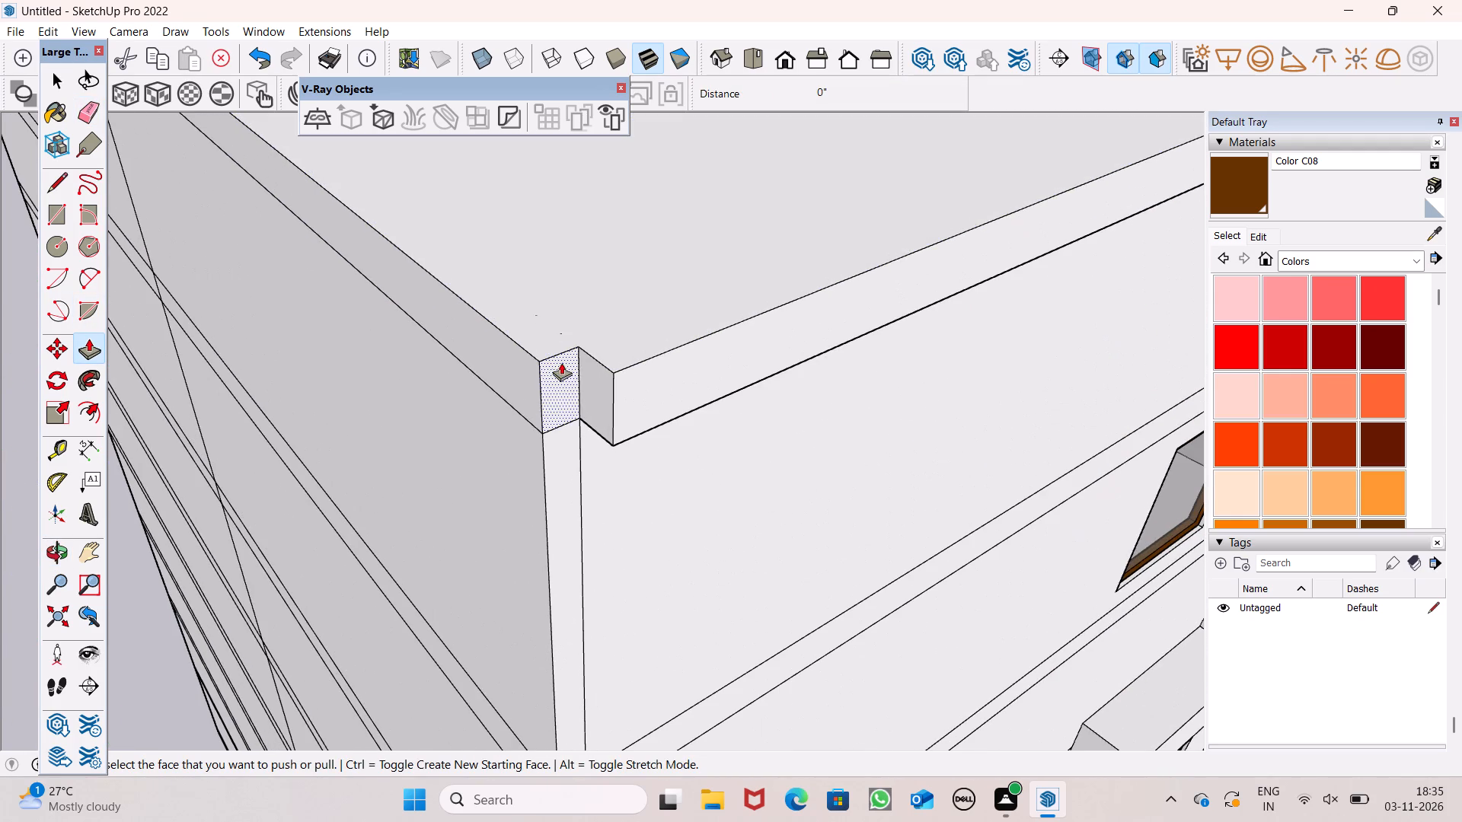
{"action": "left_click_drag", "start_coordinate": [597, 367], "coordinate": [544, 363]}
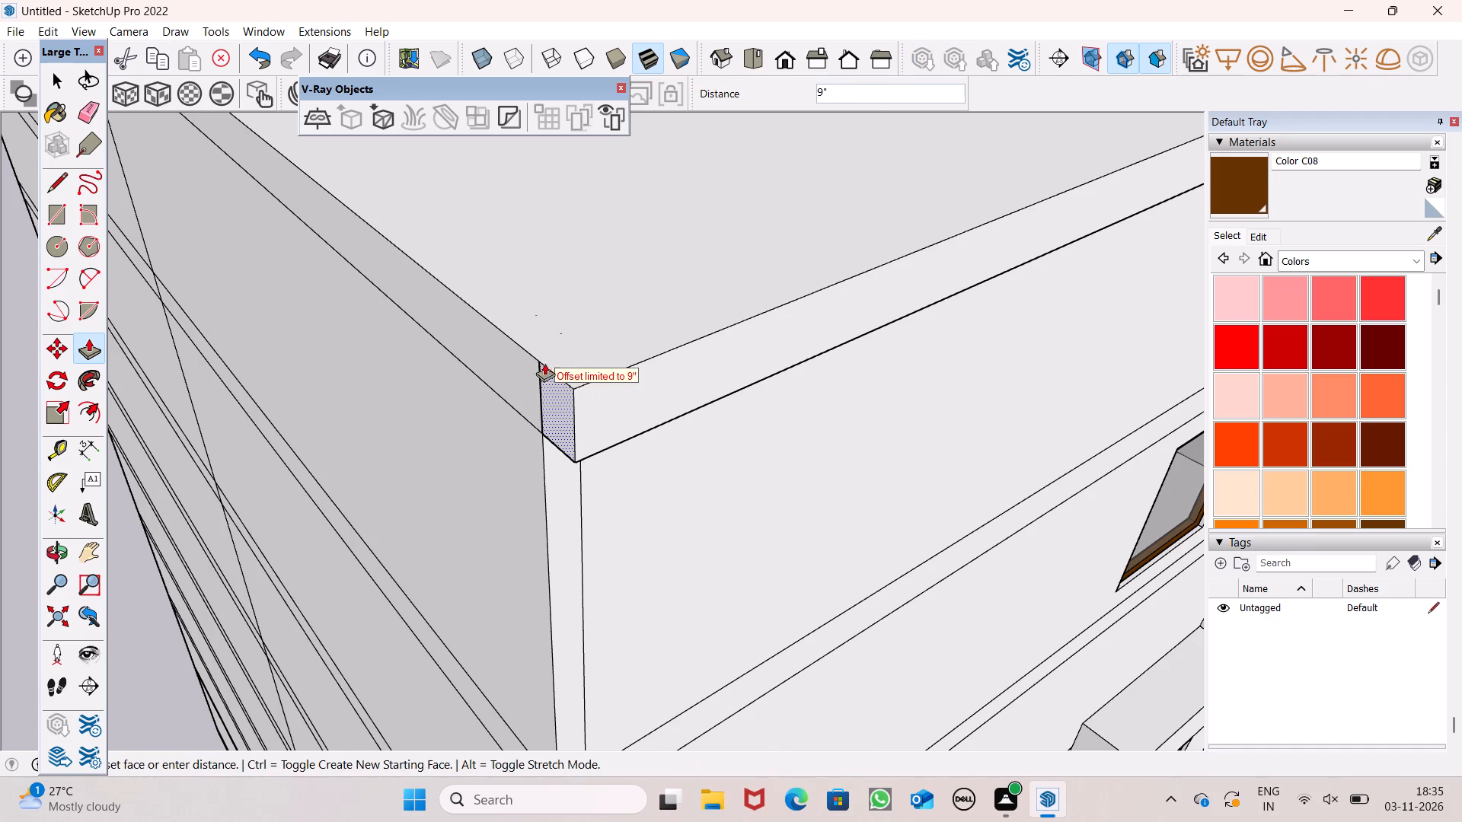
{"action": "left_click_drag", "start_coordinate": [544, 363], "coordinate": [544, 362]}
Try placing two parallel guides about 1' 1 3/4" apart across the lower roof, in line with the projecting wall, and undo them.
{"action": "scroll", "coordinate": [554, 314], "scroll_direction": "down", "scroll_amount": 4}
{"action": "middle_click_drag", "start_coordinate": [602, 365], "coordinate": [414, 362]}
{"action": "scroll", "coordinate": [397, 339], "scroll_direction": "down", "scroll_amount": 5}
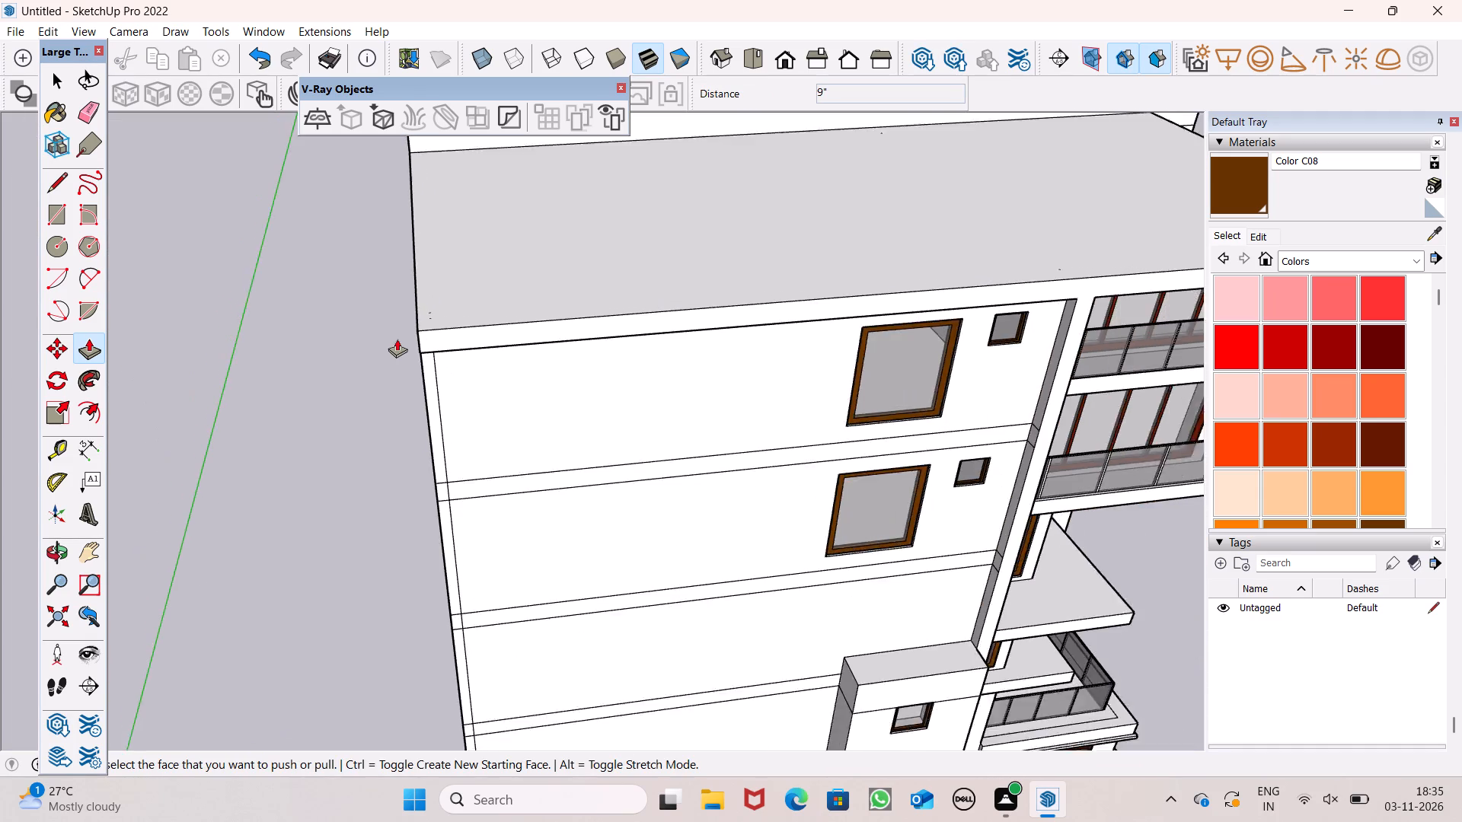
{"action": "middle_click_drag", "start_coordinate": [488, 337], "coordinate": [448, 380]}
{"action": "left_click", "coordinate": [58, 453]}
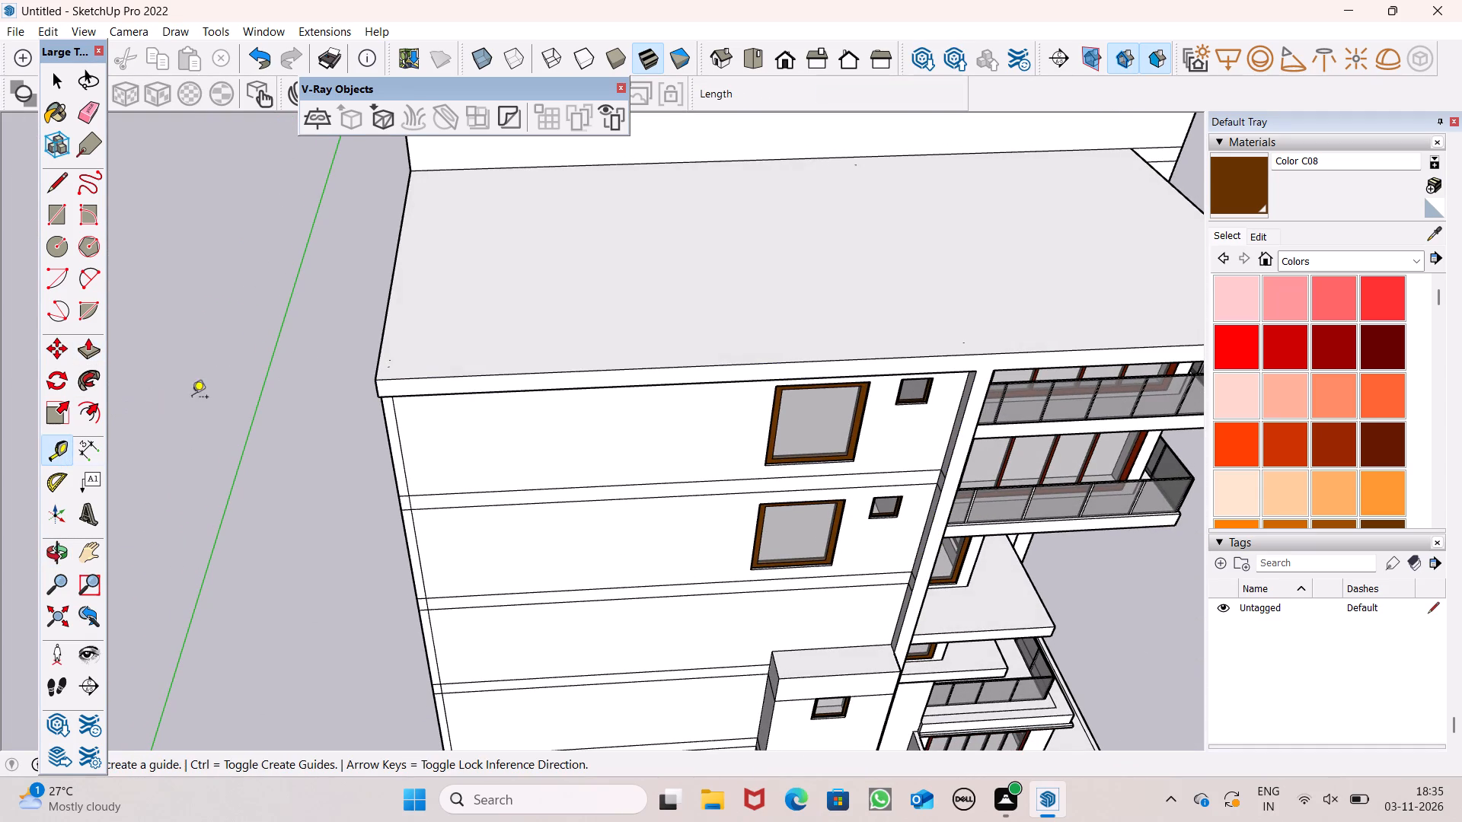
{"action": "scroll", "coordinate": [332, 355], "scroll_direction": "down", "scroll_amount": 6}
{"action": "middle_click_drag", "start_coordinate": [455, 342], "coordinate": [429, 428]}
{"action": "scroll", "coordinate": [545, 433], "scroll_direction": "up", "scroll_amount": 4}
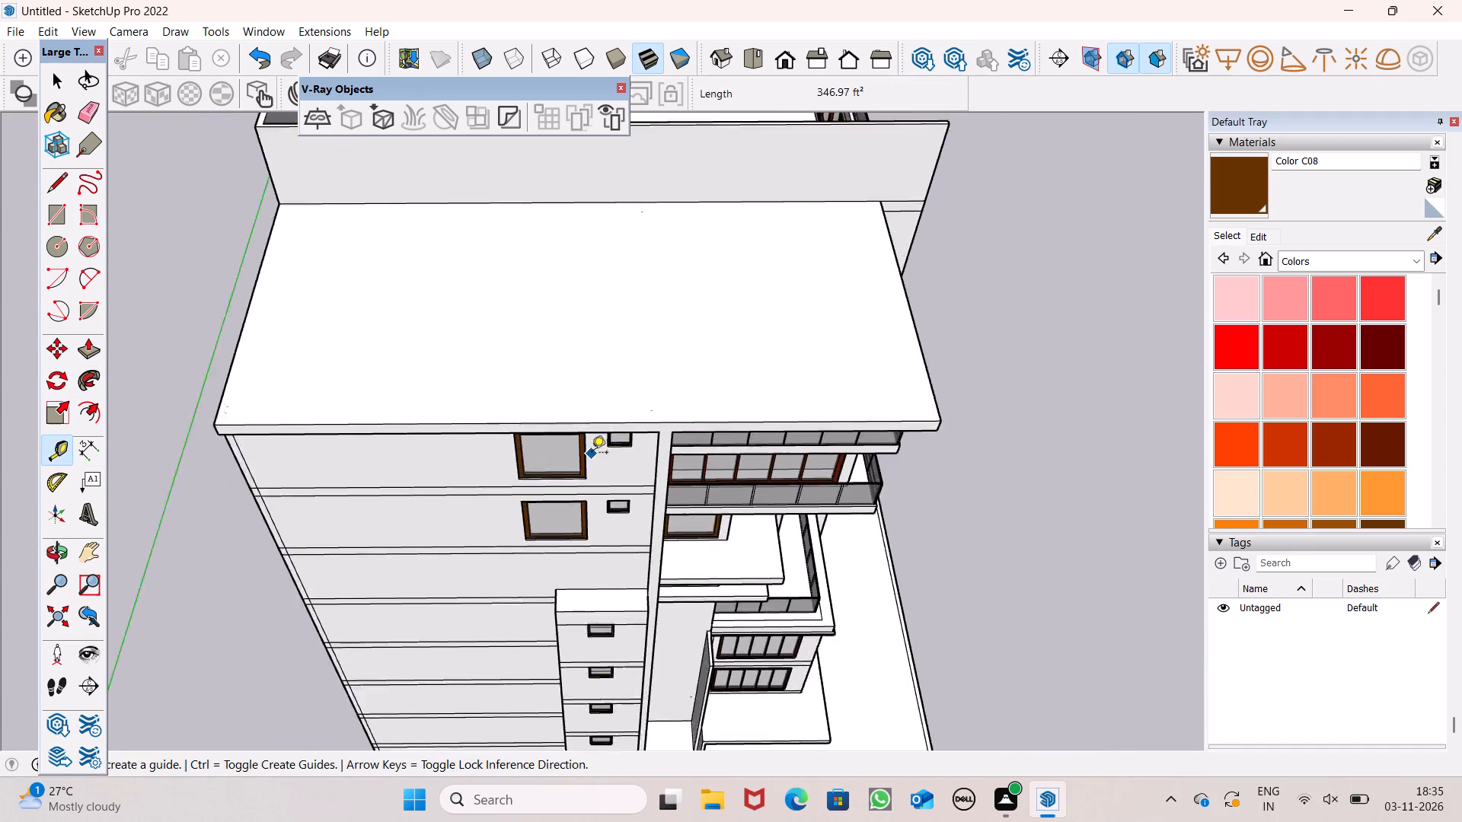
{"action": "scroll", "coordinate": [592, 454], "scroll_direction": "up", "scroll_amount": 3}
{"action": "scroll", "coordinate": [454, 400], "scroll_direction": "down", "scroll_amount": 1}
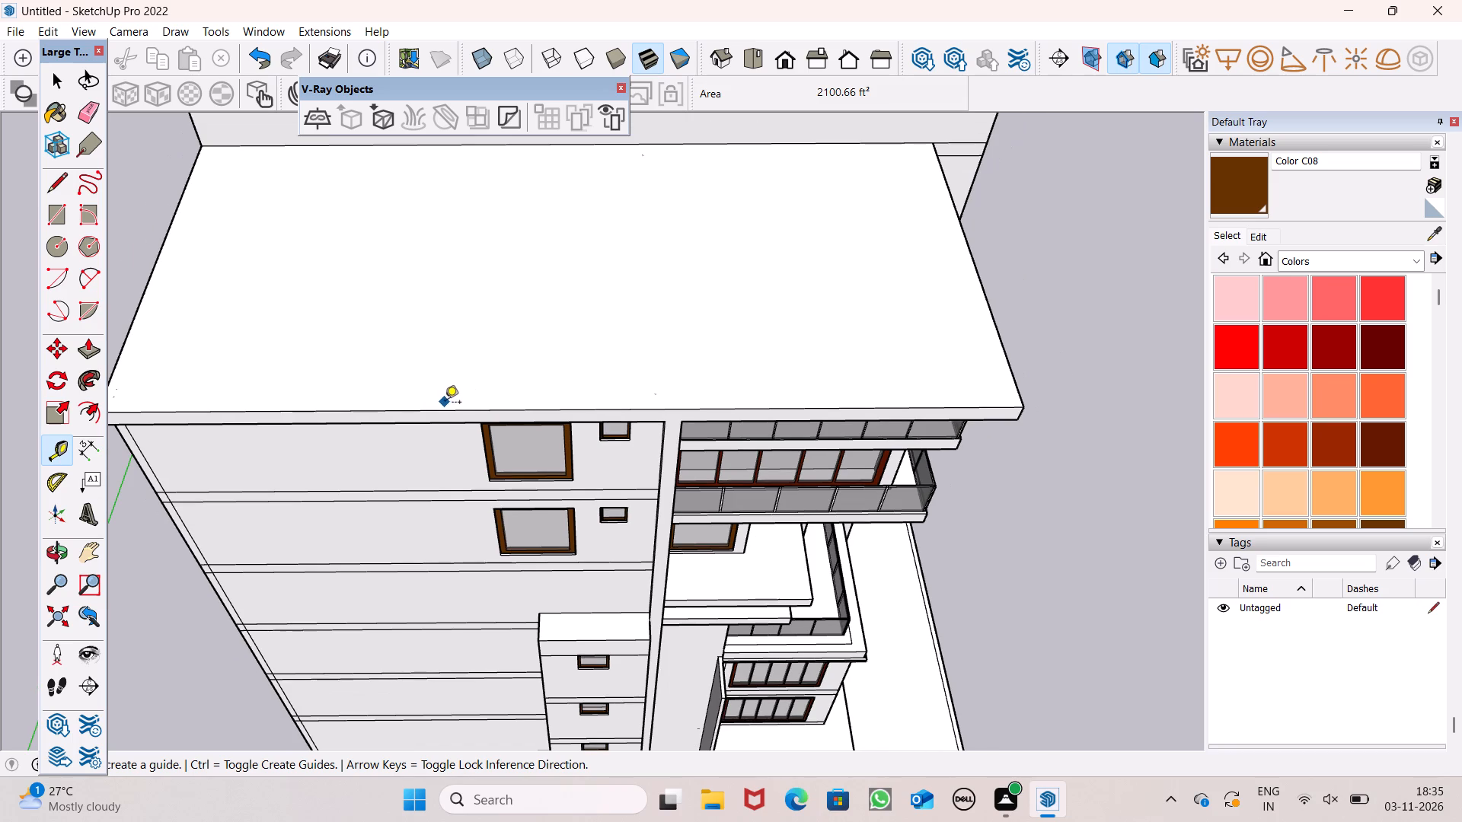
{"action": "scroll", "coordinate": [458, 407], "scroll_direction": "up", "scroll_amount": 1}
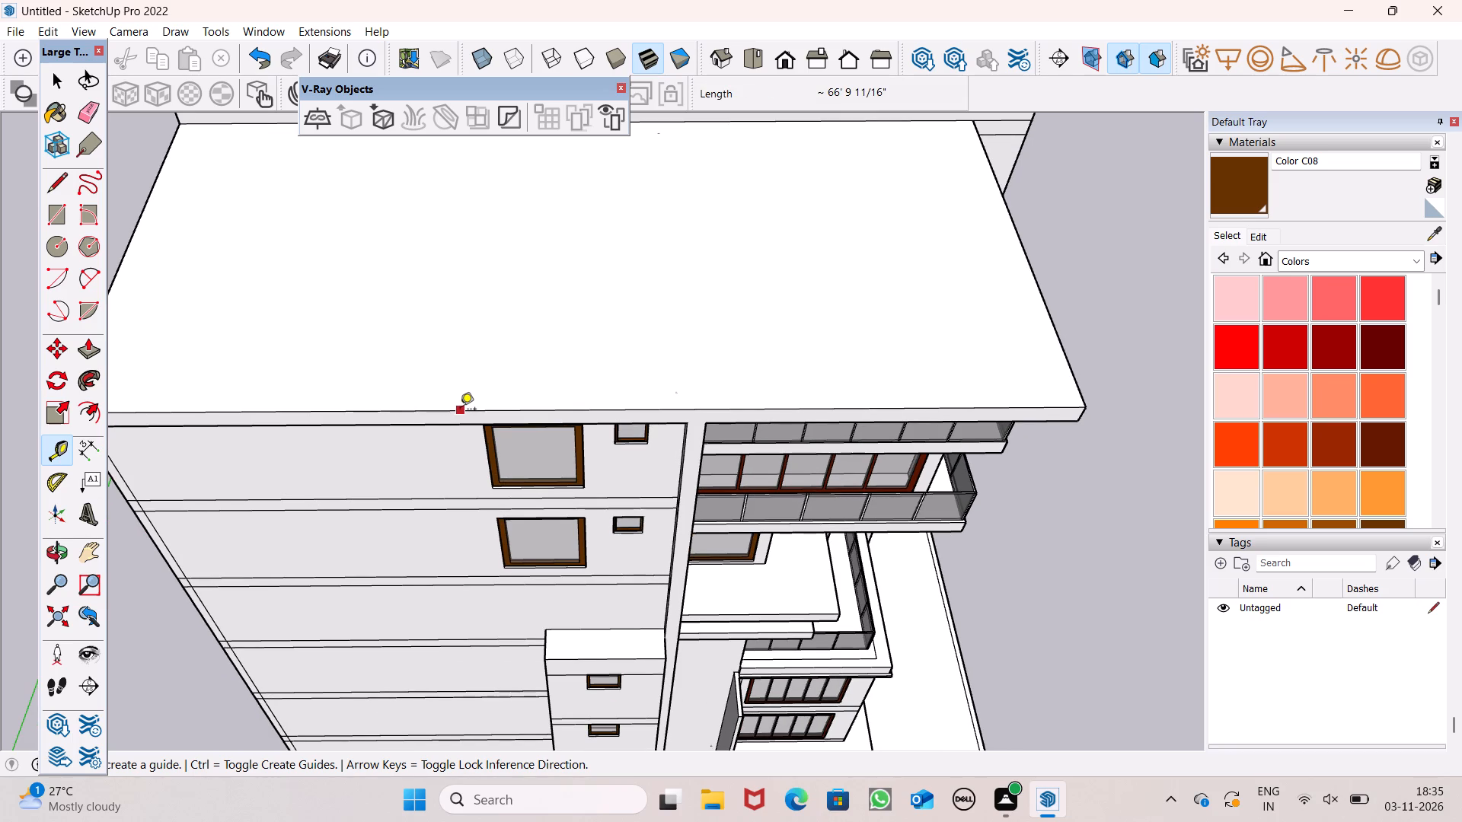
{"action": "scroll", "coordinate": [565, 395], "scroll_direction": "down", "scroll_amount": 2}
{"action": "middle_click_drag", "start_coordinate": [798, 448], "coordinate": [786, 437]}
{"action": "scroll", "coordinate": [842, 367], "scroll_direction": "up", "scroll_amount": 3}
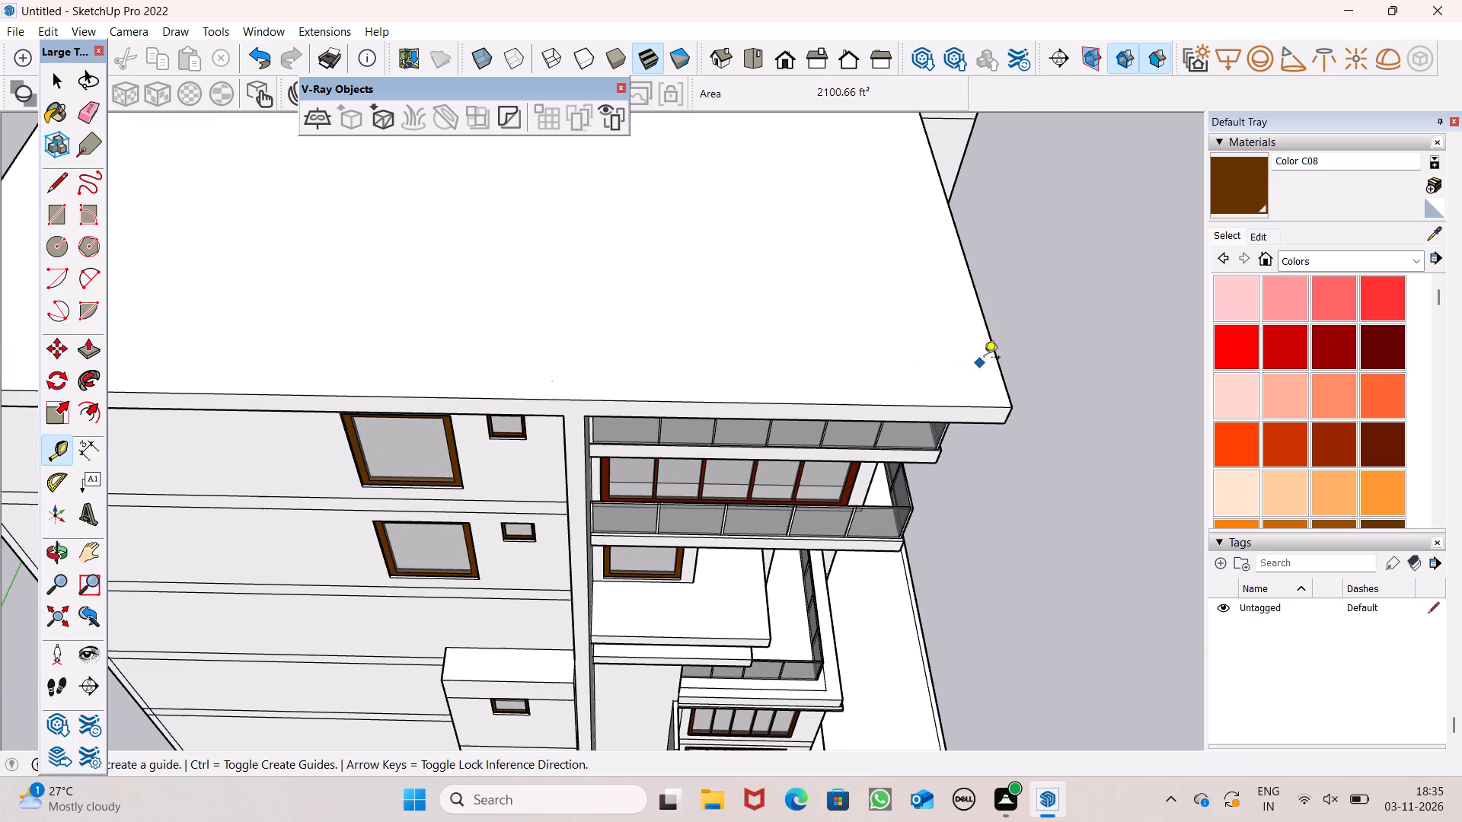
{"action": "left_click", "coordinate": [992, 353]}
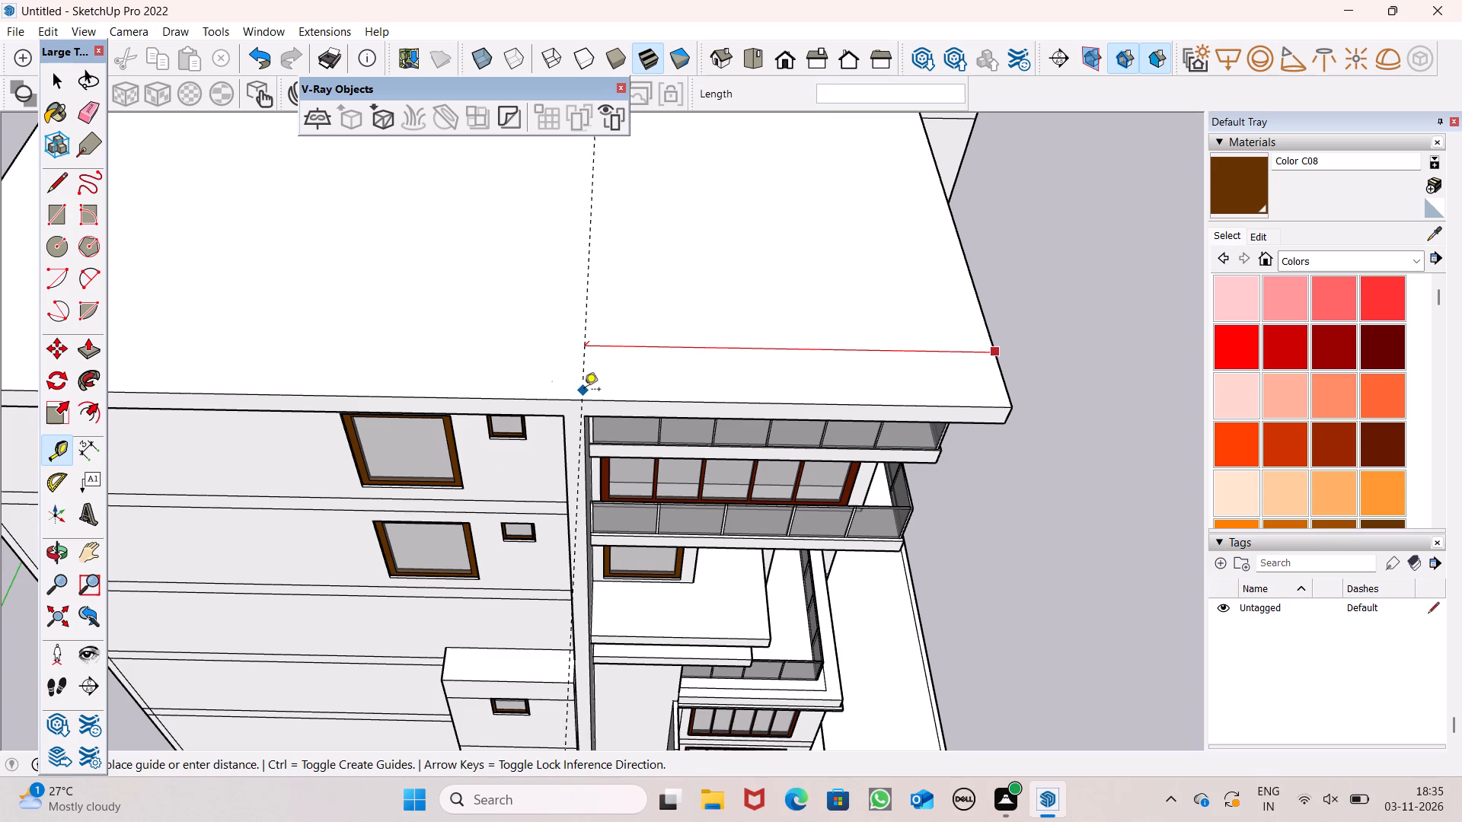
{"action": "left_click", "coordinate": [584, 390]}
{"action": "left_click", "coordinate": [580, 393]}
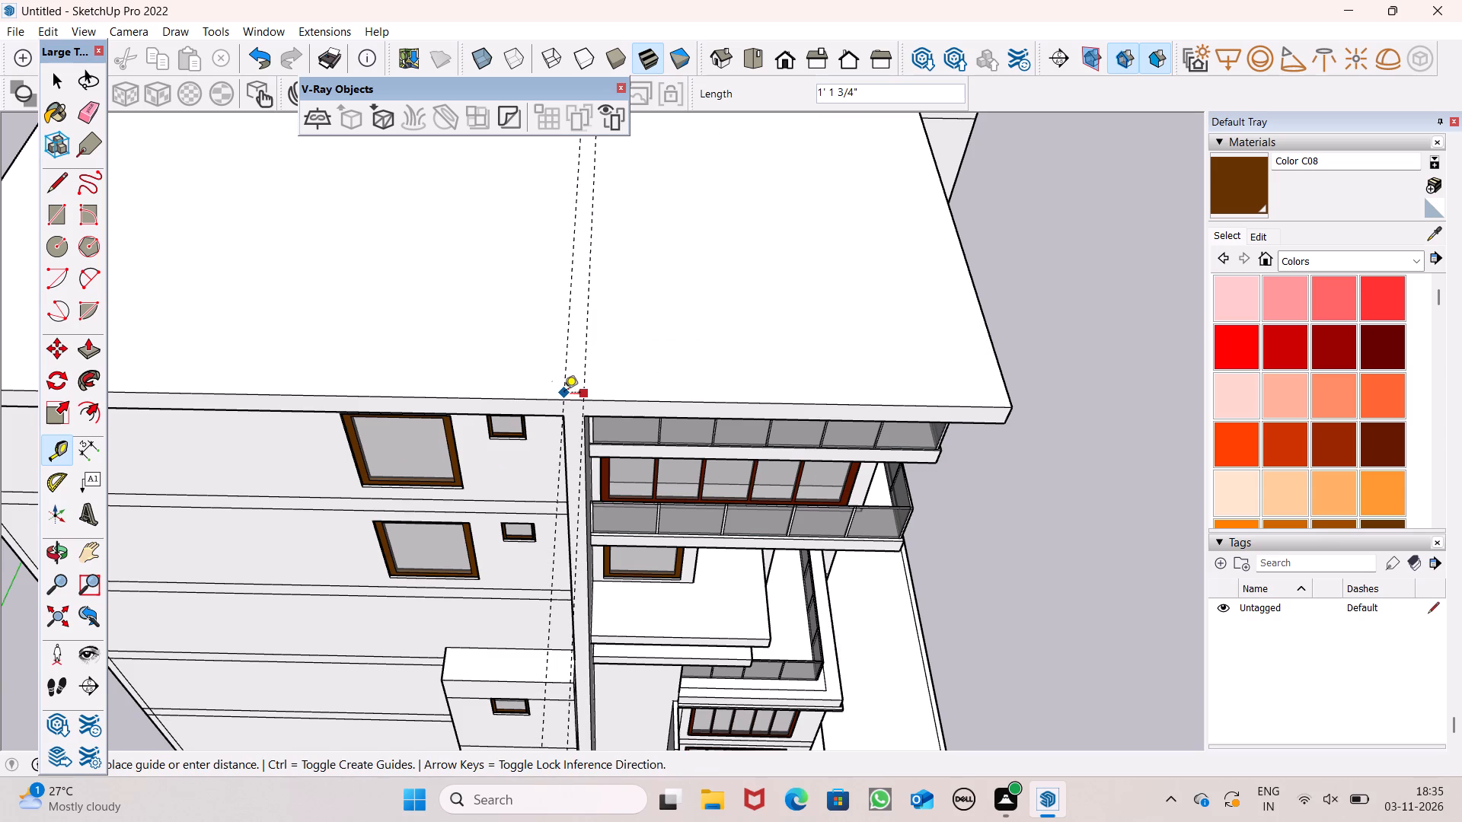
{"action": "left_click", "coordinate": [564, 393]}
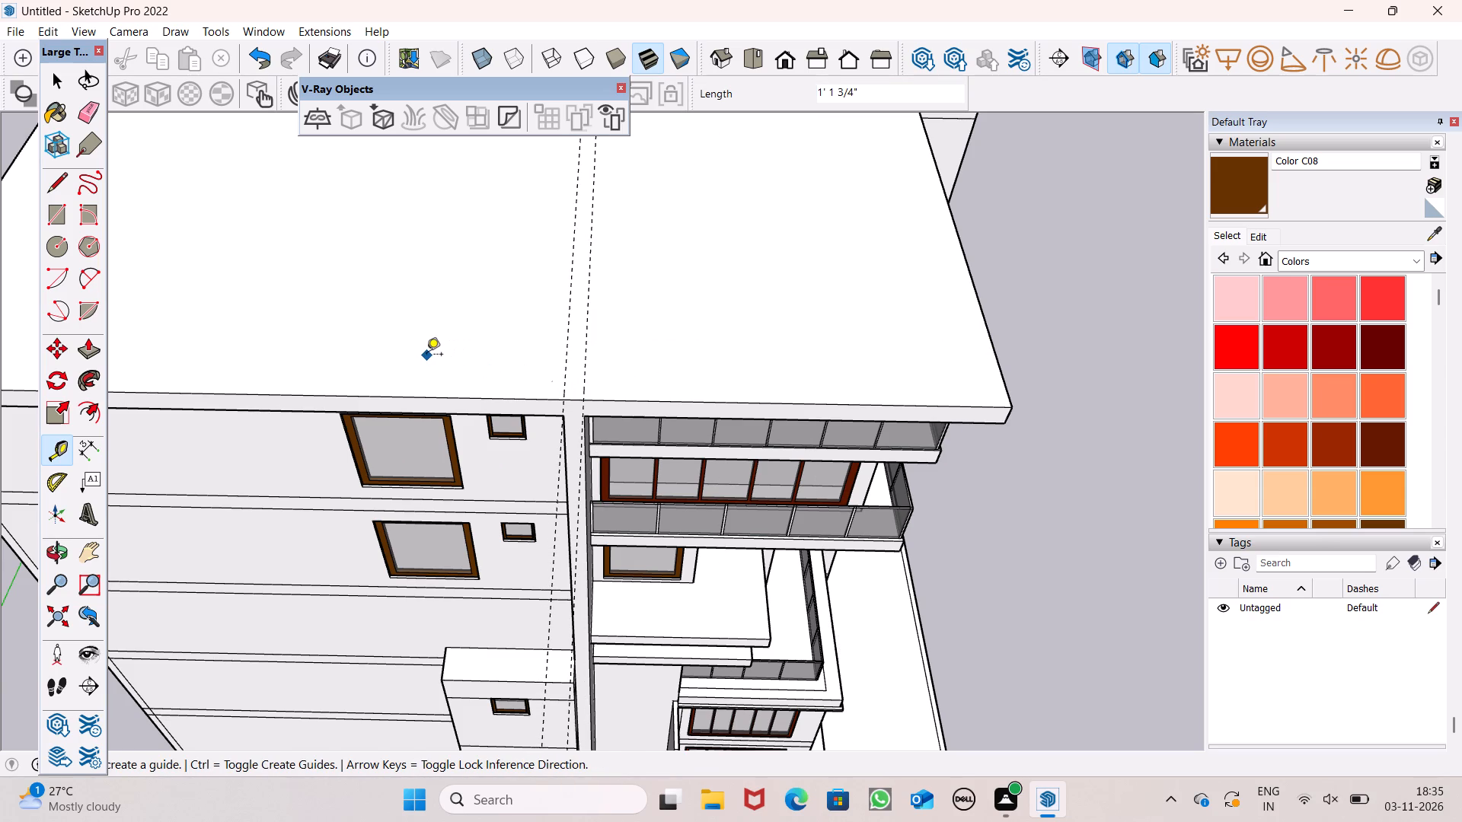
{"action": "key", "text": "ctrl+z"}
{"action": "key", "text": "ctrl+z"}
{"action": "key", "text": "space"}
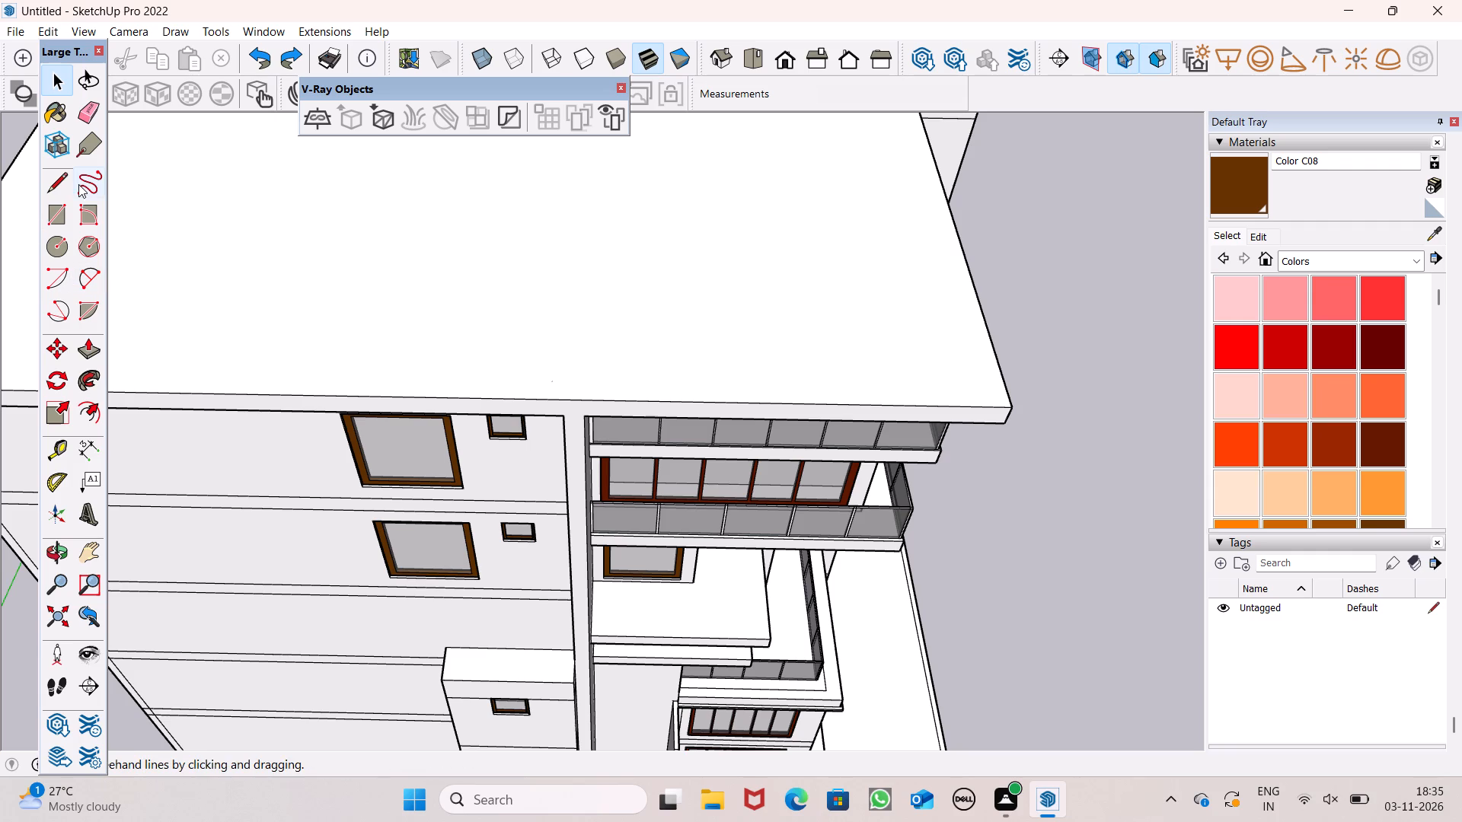
Draw two short vertical lines, about 1' 5" long, across the roof slab's edge above both sides of the projecting wall.
{"action": "left_click", "coordinate": [62, 174]}
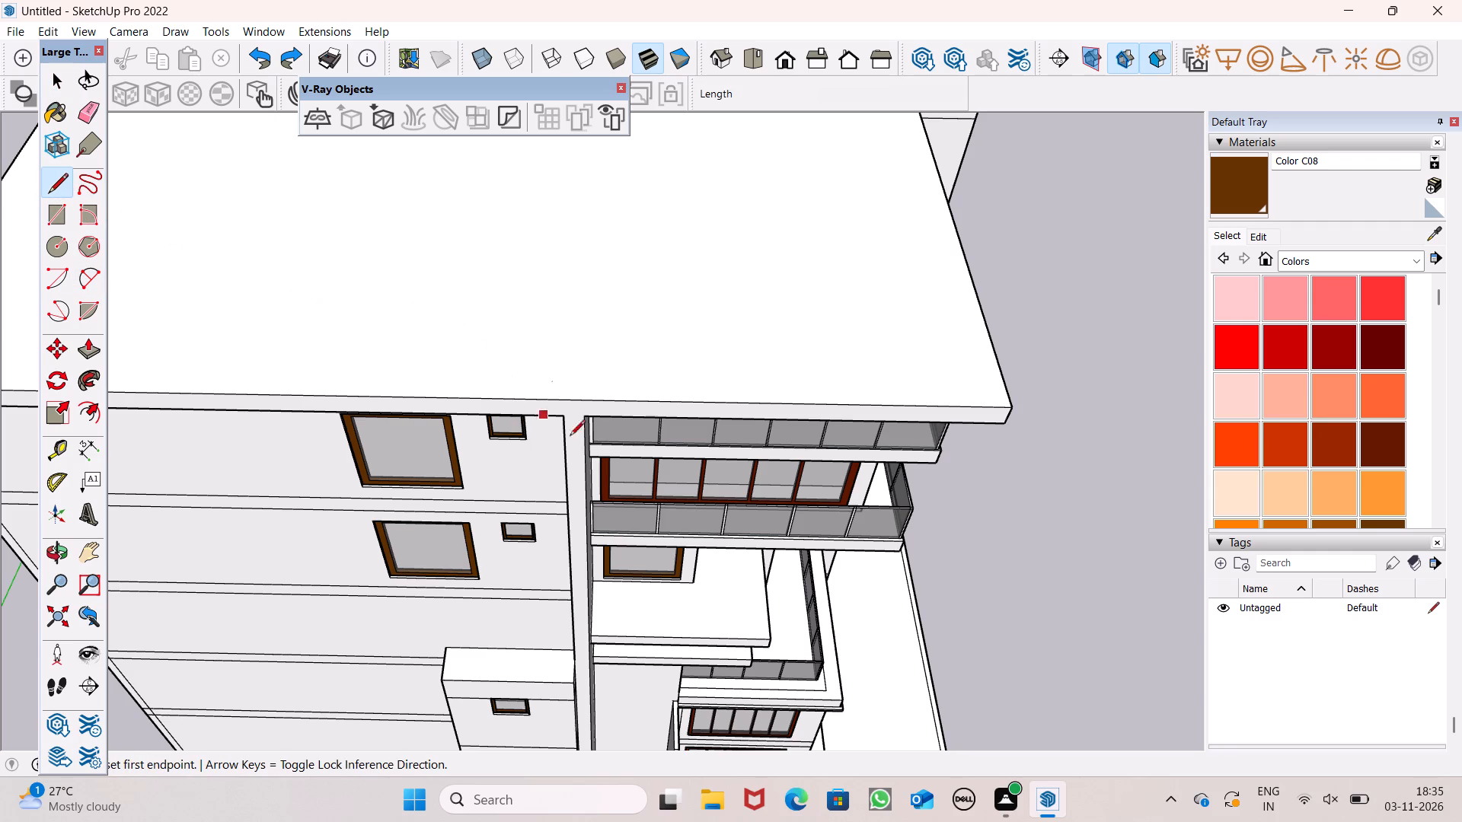
{"action": "left_click", "coordinate": [558, 419]}
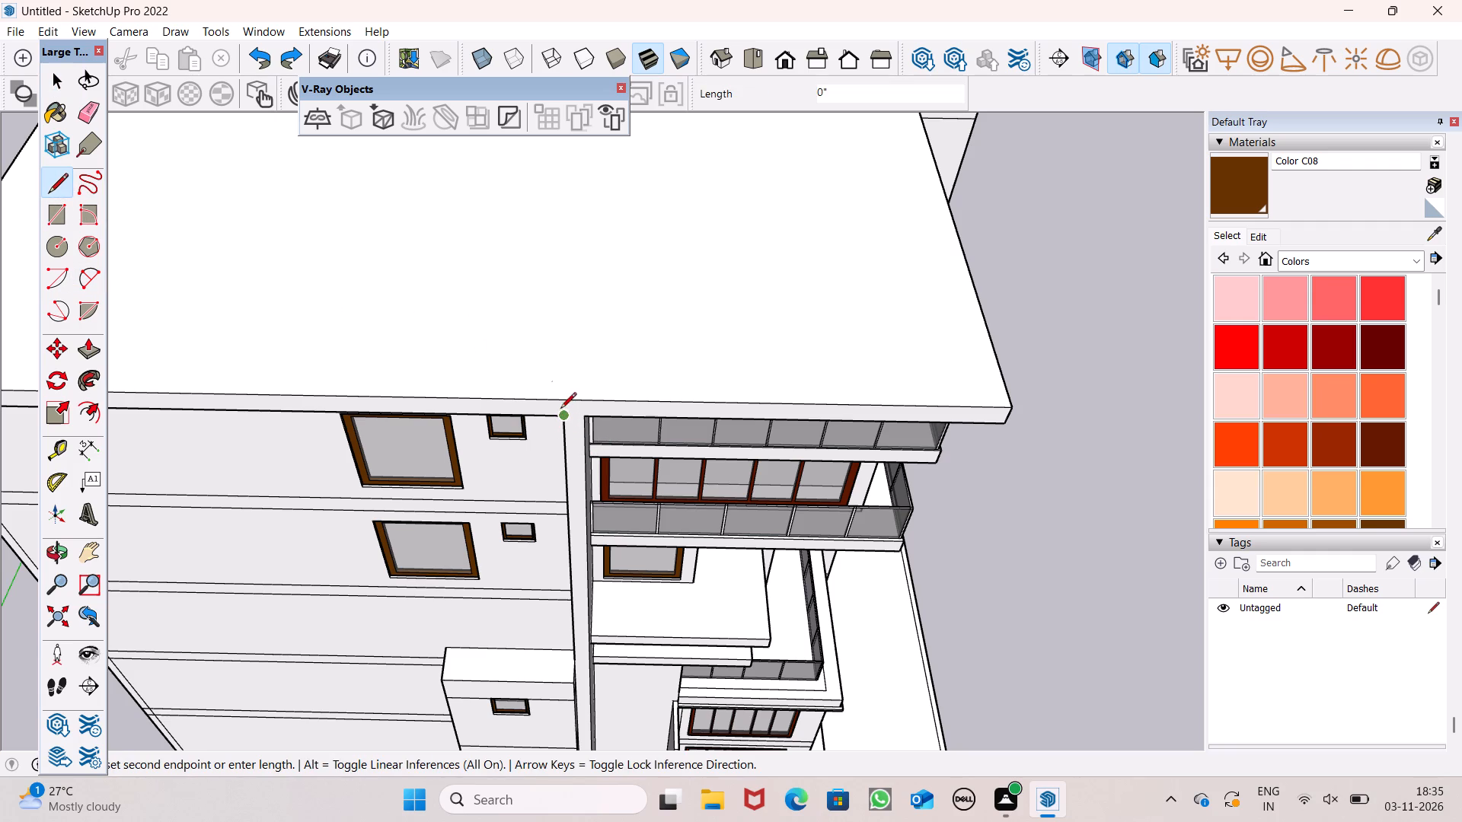
{"action": "left_click", "coordinate": [560, 400]}
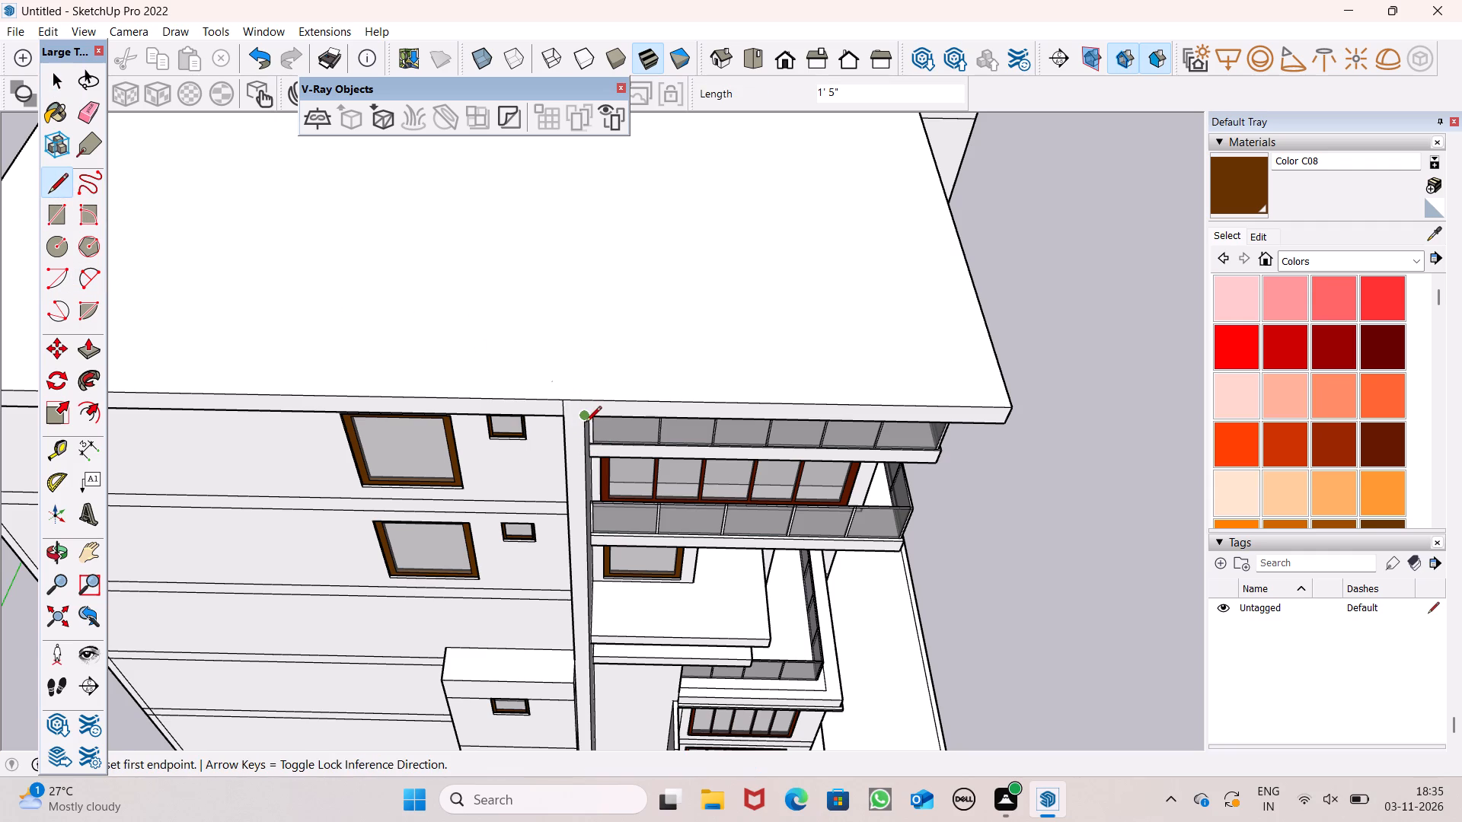
{"action": "left_click", "coordinate": [586, 422]}
{"action": "left_click", "coordinate": [584, 401]}
{"action": "scroll", "coordinate": [597, 477], "scroll_direction": "down", "scroll_amount": 6}
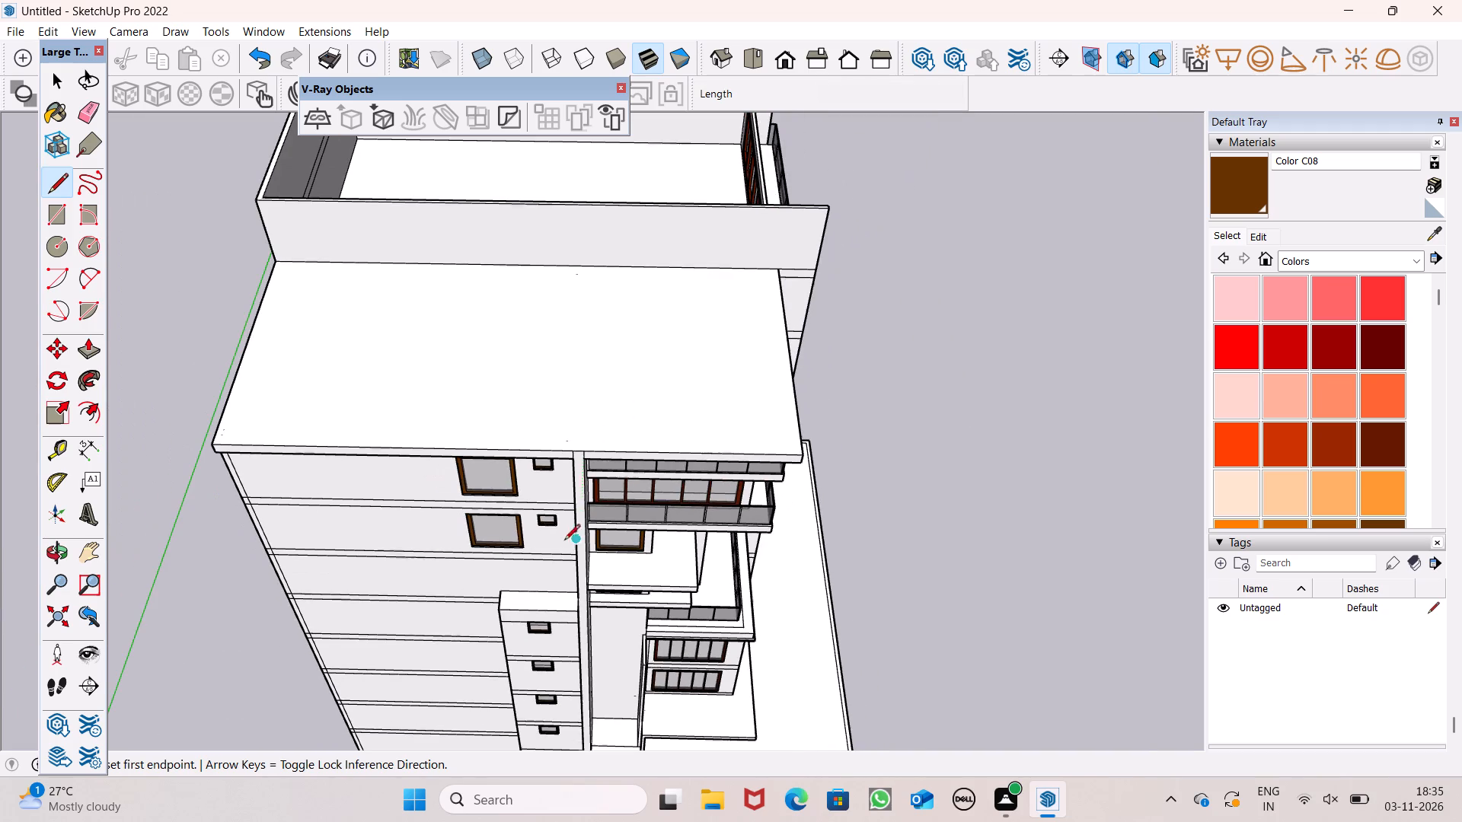
Draw a line about 31' 5" long across the lower roof, from the projecting wall's balcony-side corner to the parapet wall.
{"action": "scroll", "coordinate": [605, 324], "scroll_direction": "up", "scroll_amount": 4}
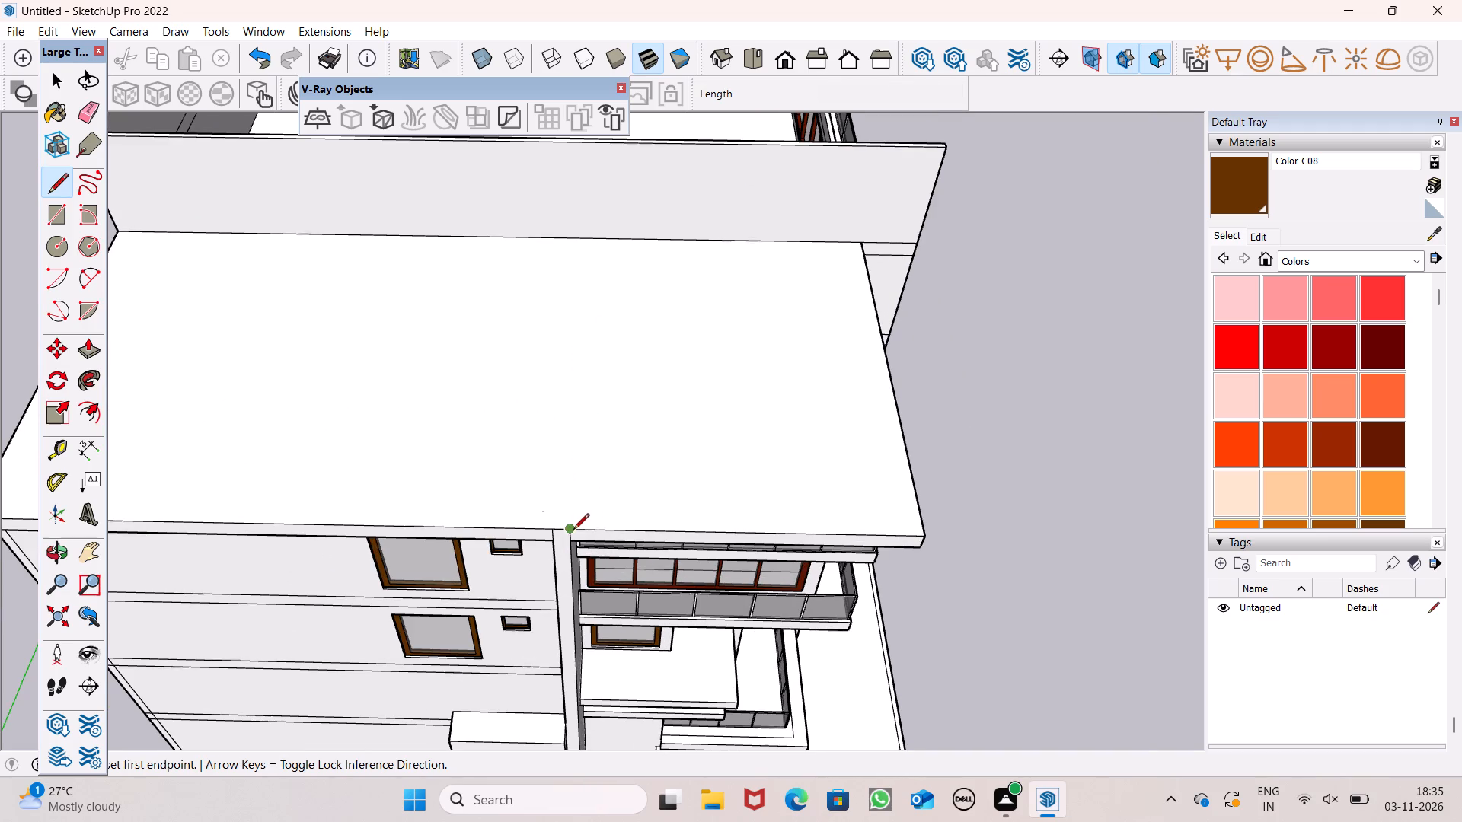
{"action": "left_click", "coordinate": [569, 529]}
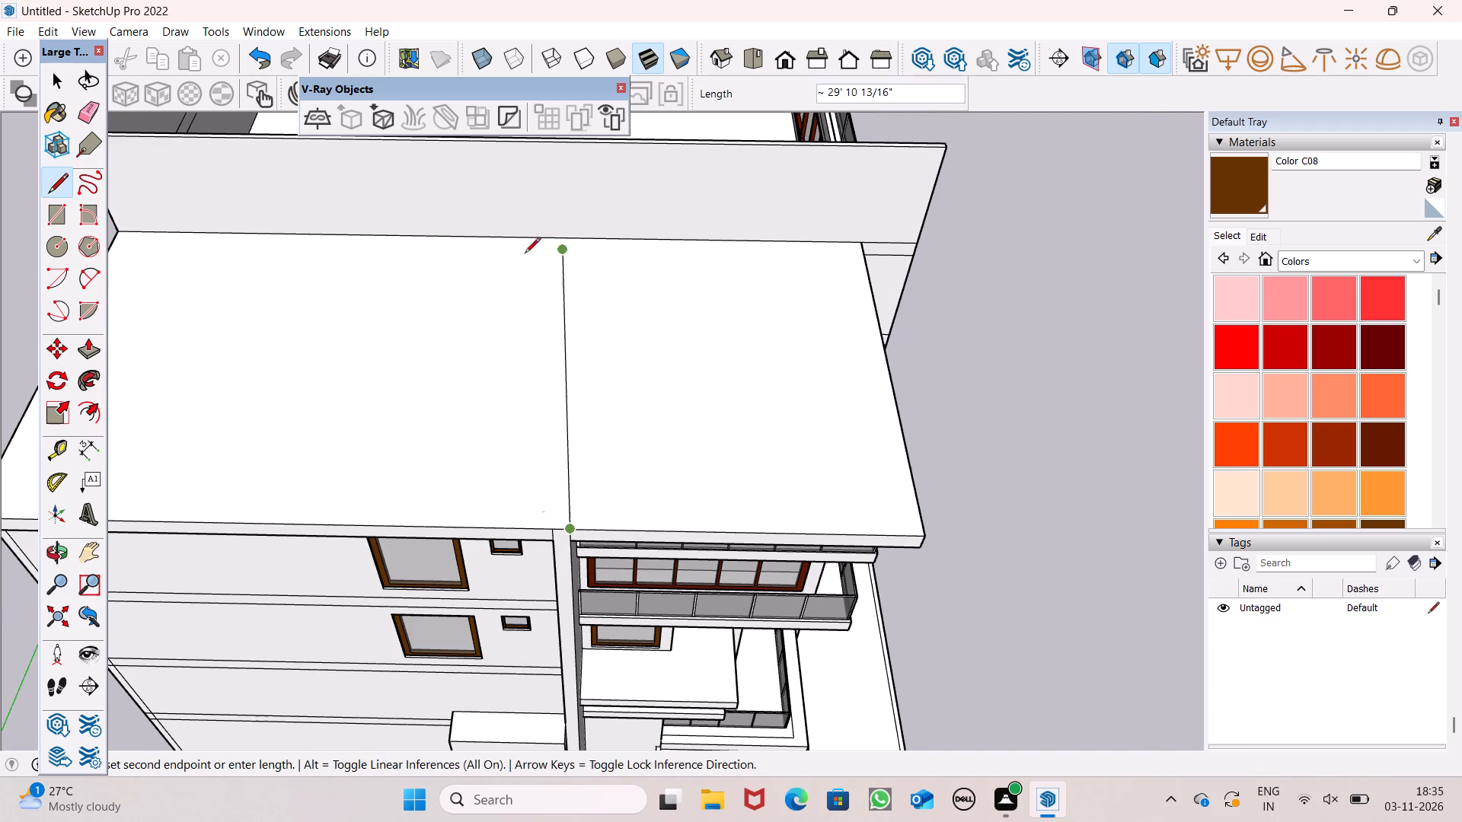
{"action": "scroll", "coordinate": [452, 267], "scroll_direction": "down", "scroll_amount": 3}
{"action": "middle_click_drag", "start_coordinate": [590, 349], "coordinate": [379, 352]}
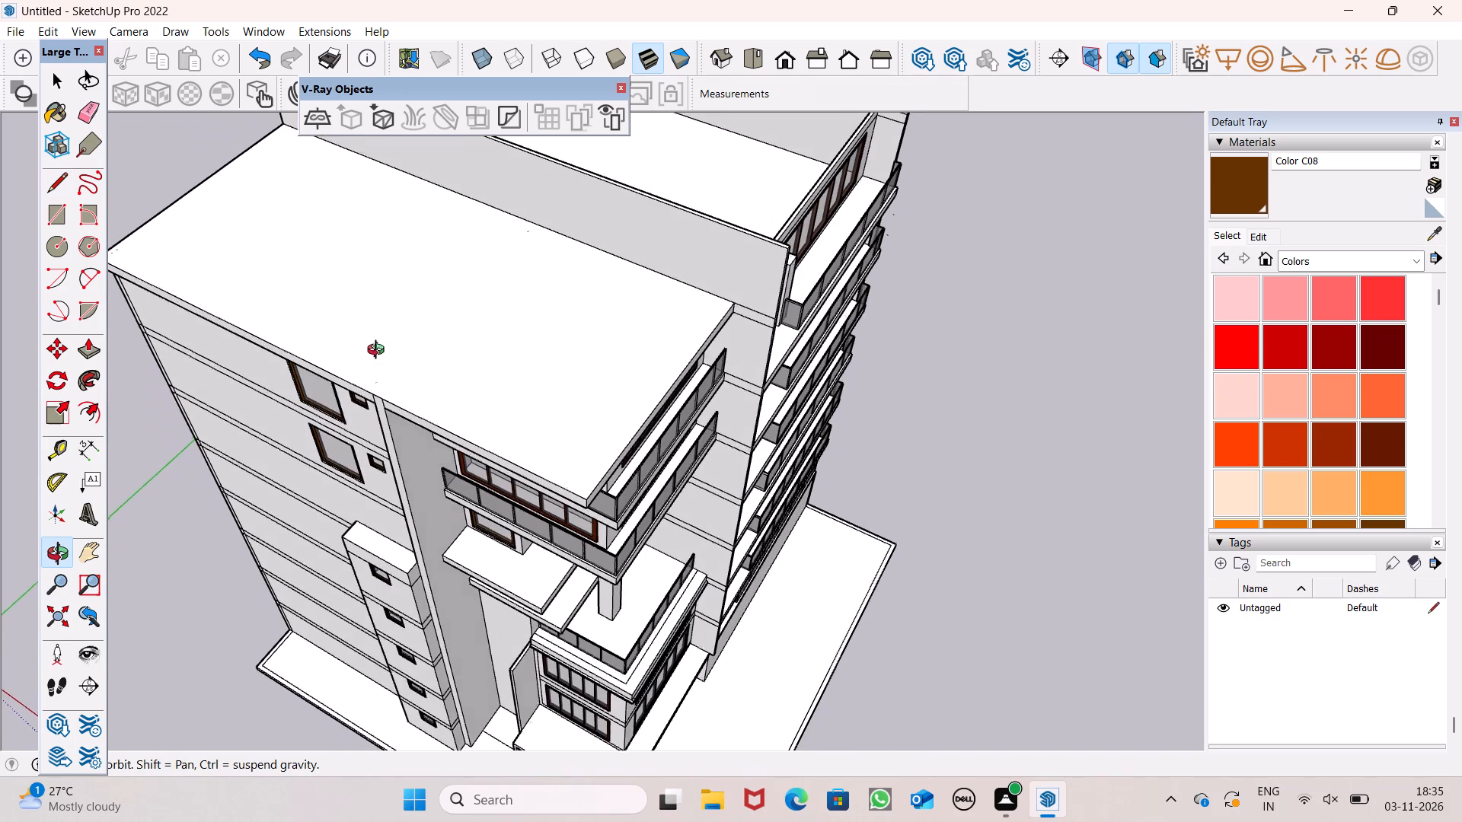
{"action": "middle_click_drag", "start_coordinate": [379, 352], "coordinate": [377, 333]}
{"action": "scroll", "coordinate": [401, 245], "scroll_direction": "up", "scroll_amount": 7}
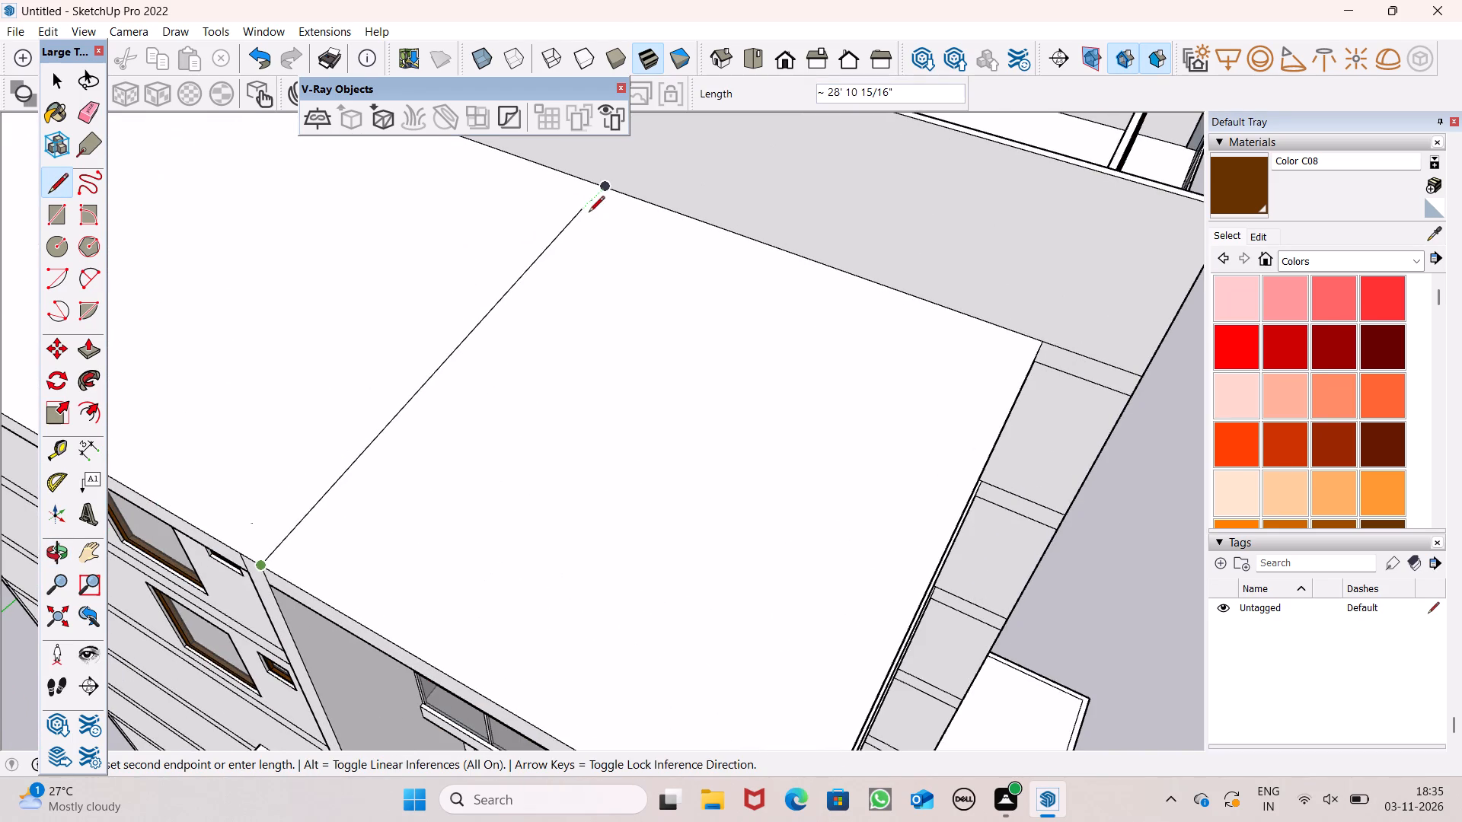
{"action": "scroll", "coordinate": [602, 205], "scroll_direction": "down", "scroll_amount": 4}
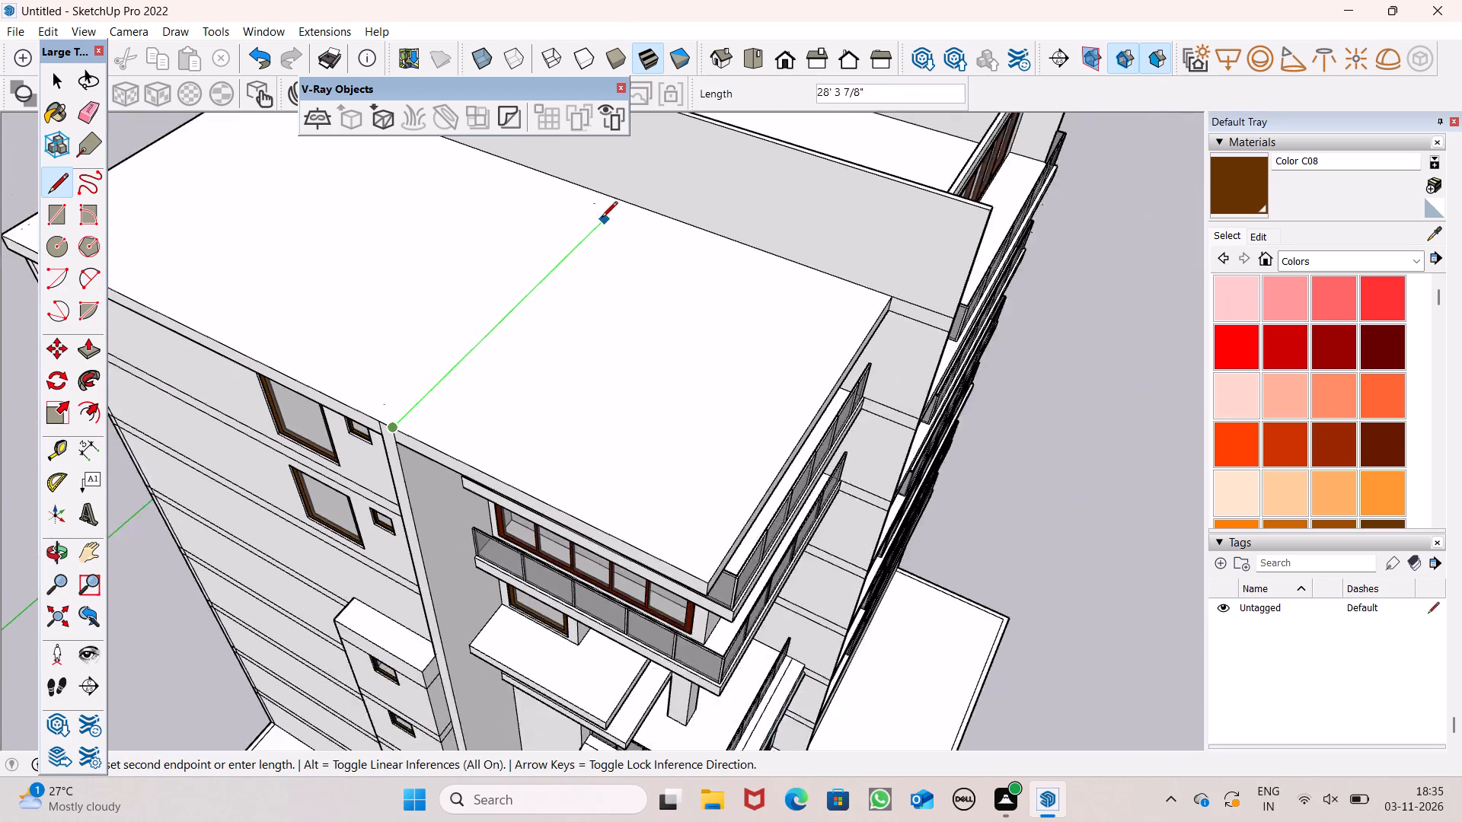
{"action": "scroll", "coordinate": [602, 218], "scroll_direction": "up", "scroll_amount": 1}
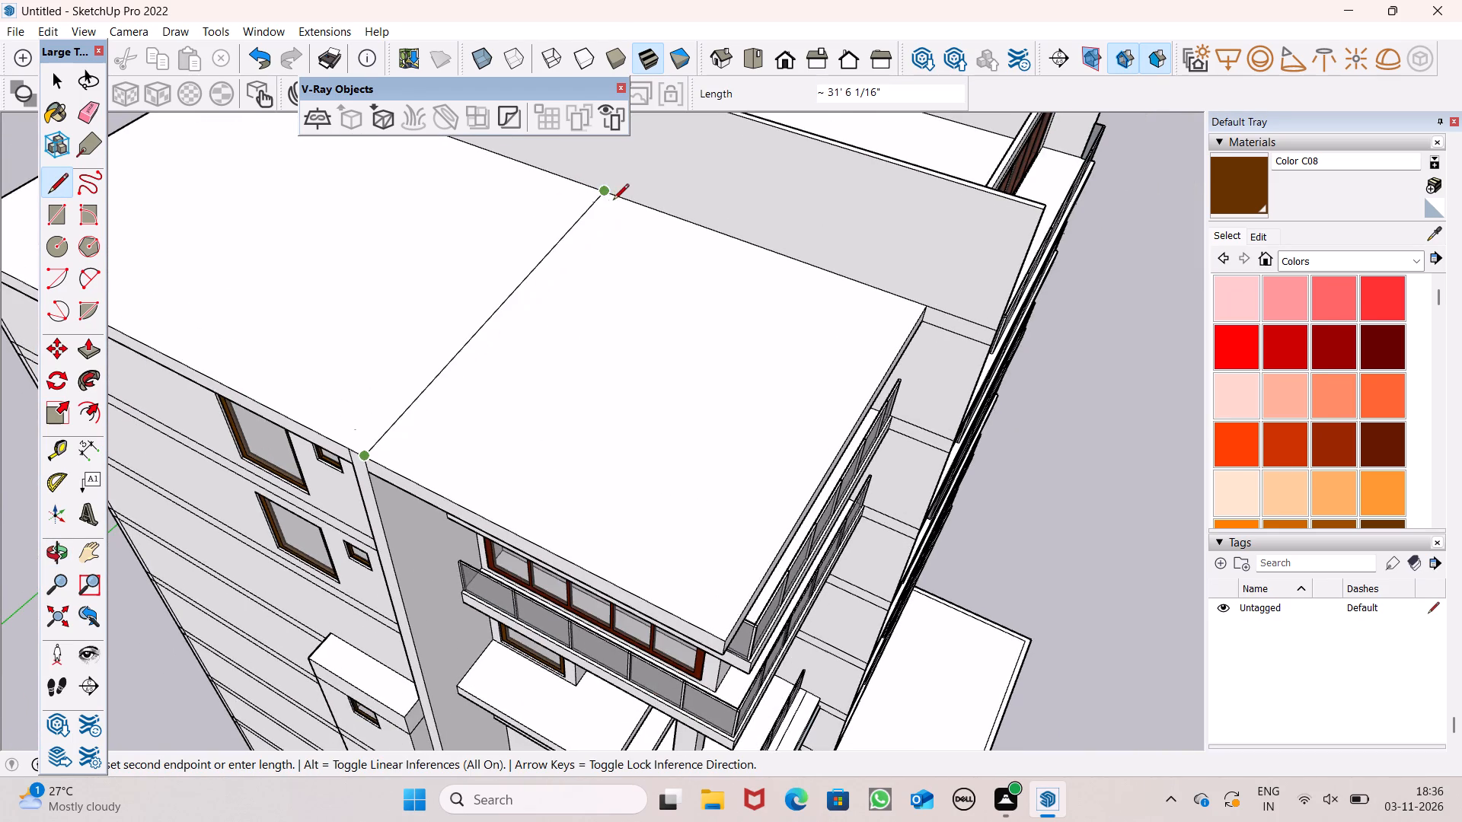
{"action": "left_click", "coordinate": [623, 197]}
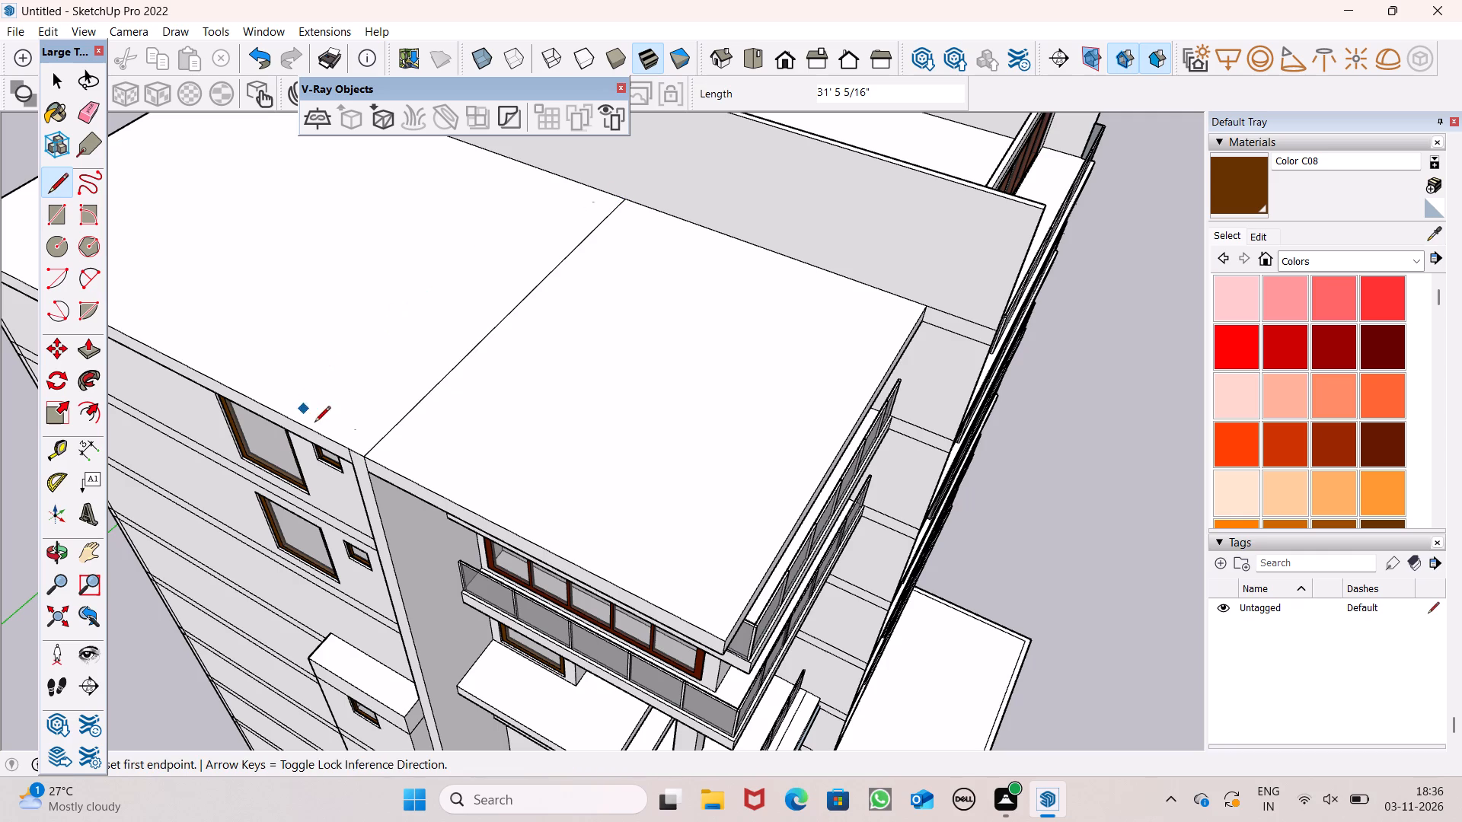
Draw a parallel line about 31' 5" long from the projecting wall's other corner to the parapet wall, closing off a narrow strip.
{"action": "left_click_drag", "start_coordinate": [351, 450], "coordinate": [351, 433]}
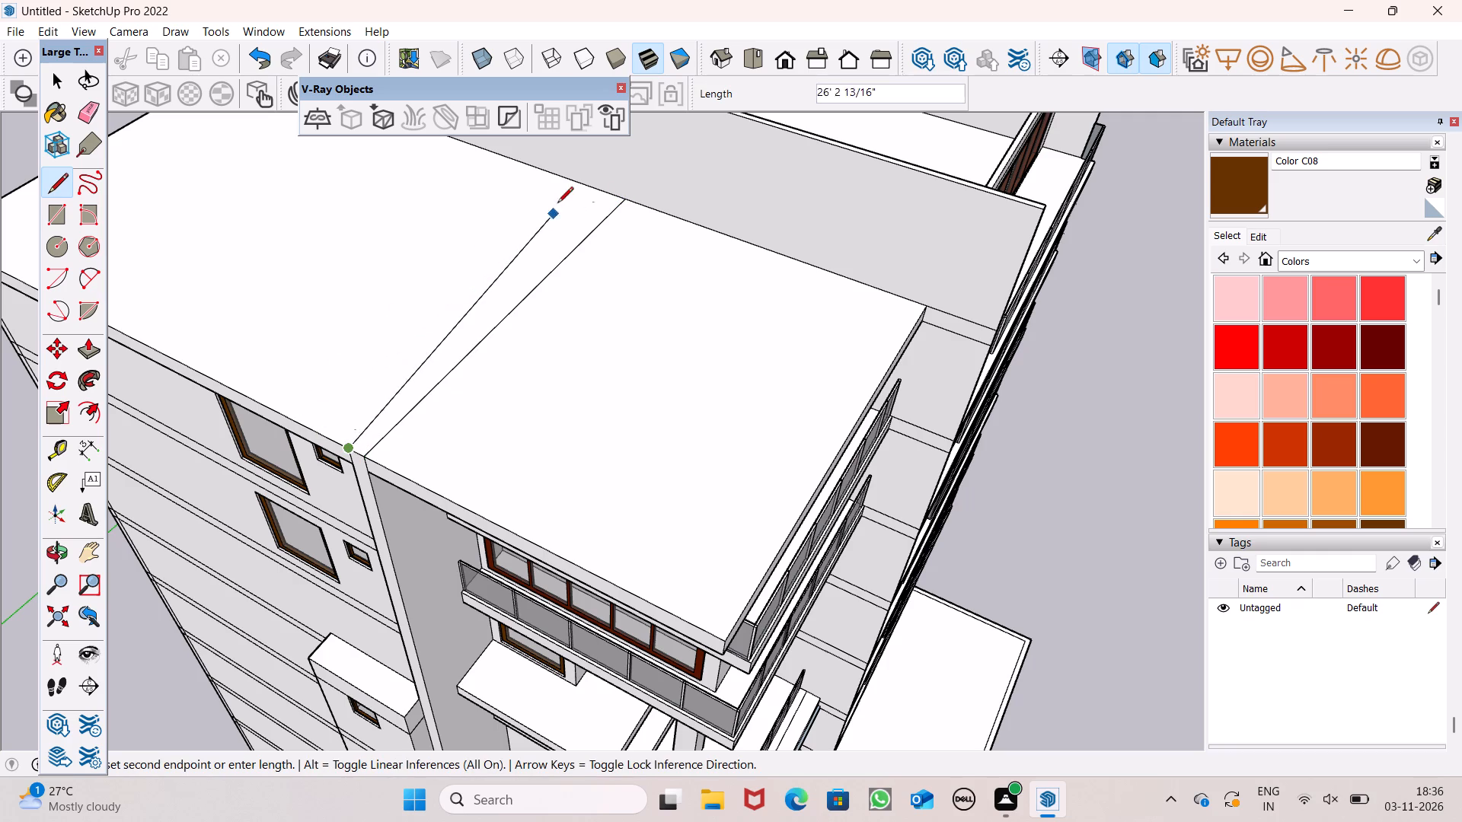
{"action": "middle_click_drag", "start_coordinate": [604, 203], "coordinate": [610, 205]}
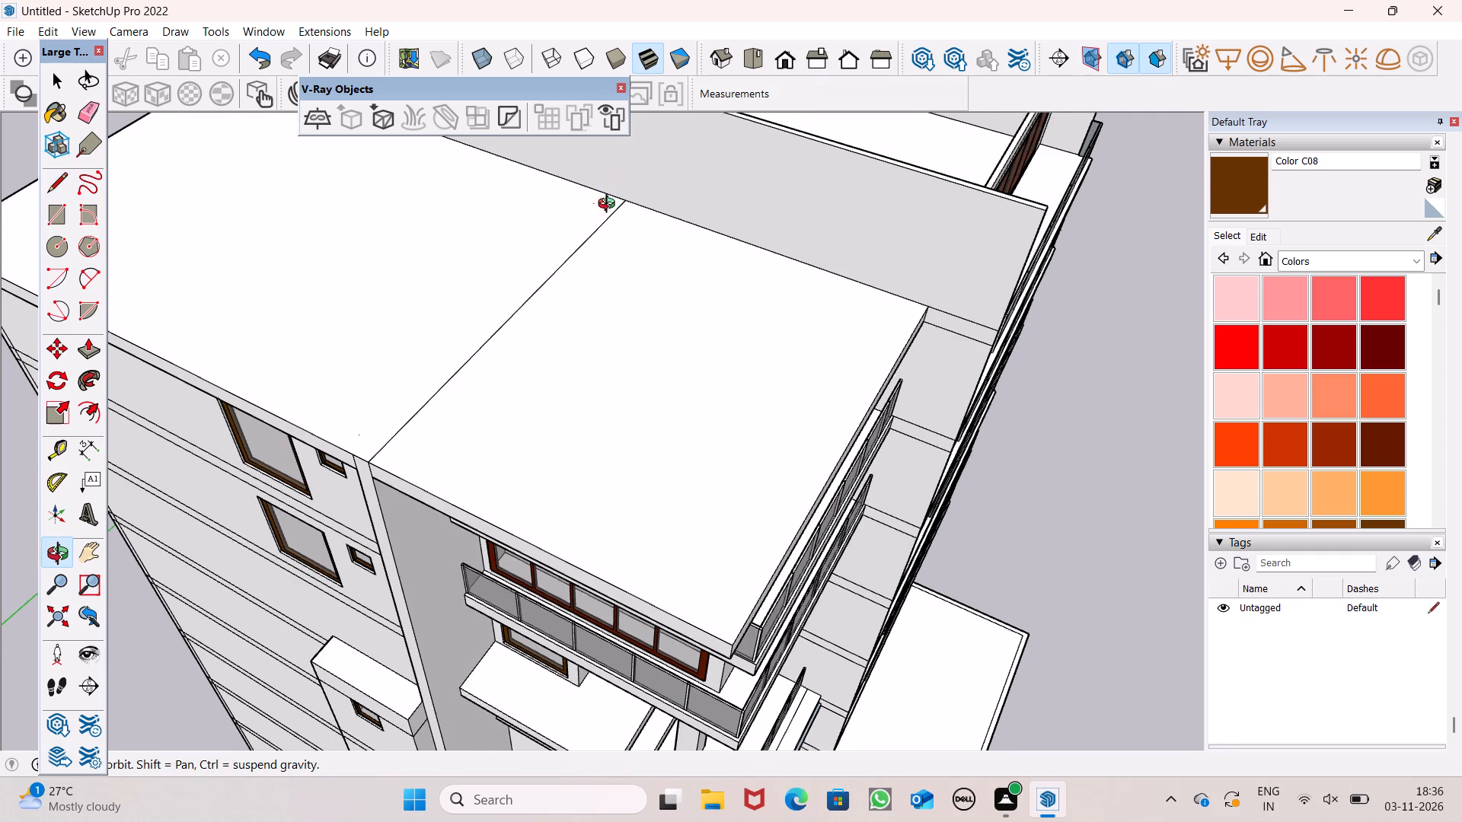
{"action": "middle_click_drag", "start_coordinate": [610, 205], "coordinate": [998, 179]}
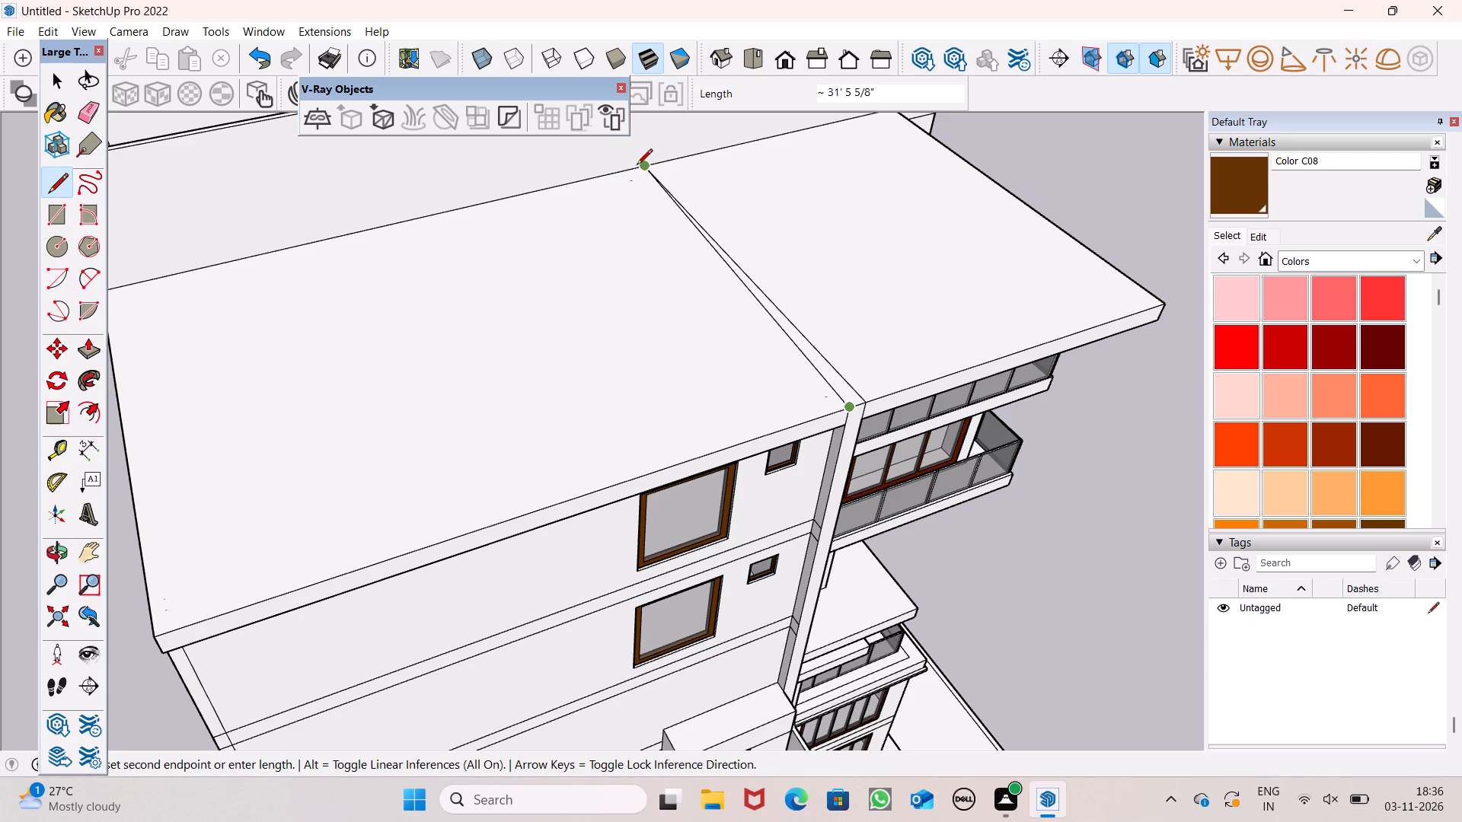
{"action": "scroll", "coordinate": [635, 171], "scroll_direction": "up", "scroll_amount": 7}
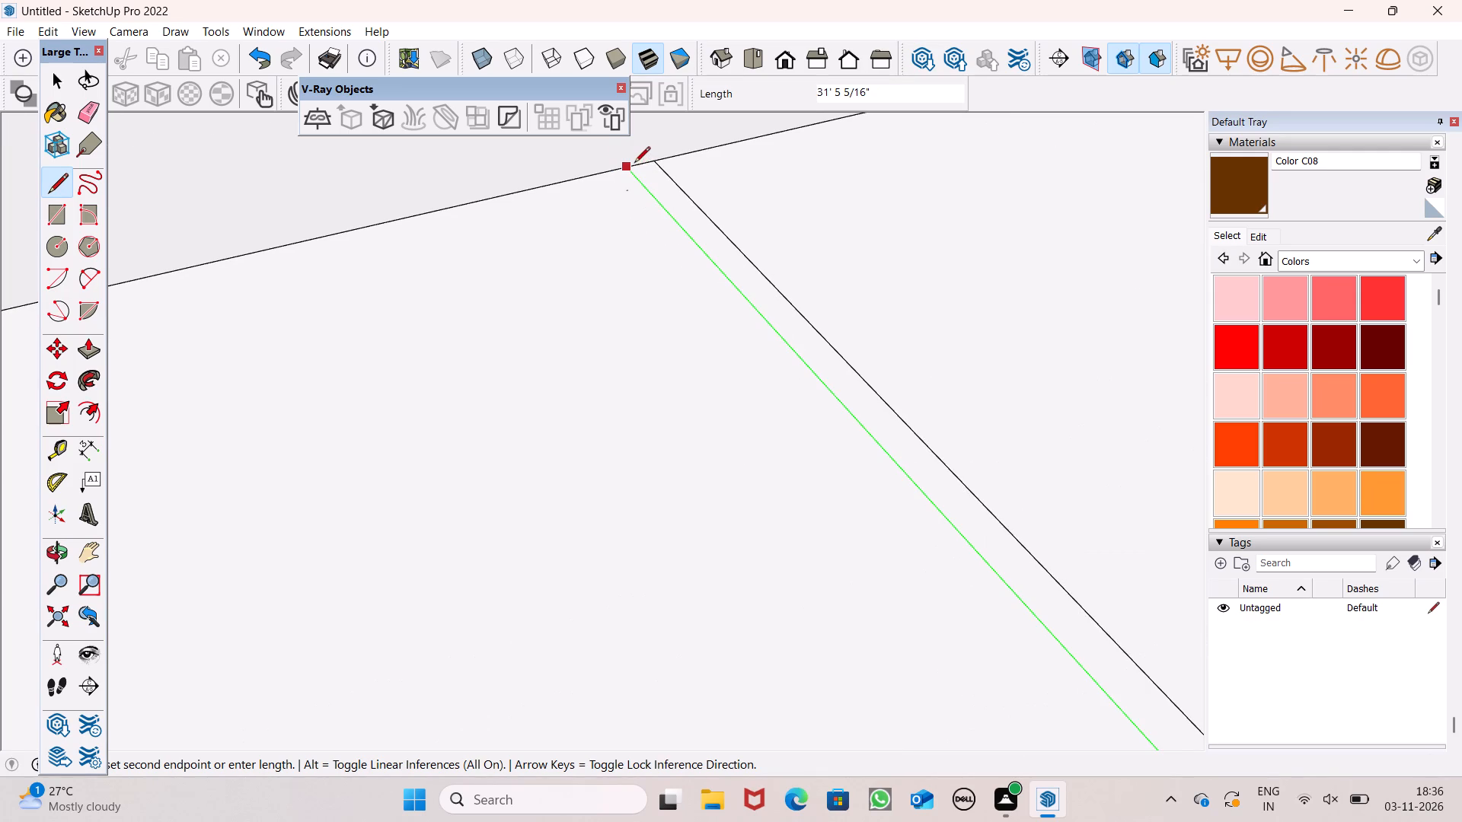
{"action": "left_click", "coordinate": [634, 164]}
{"action": "scroll", "coordinate": [476, 205], "scroll_direction": "down", "scroll_amount": 12}
{"action": "middle_click_drag", "start_coordinate": [631, 322], "coordinate": [131, 404]}
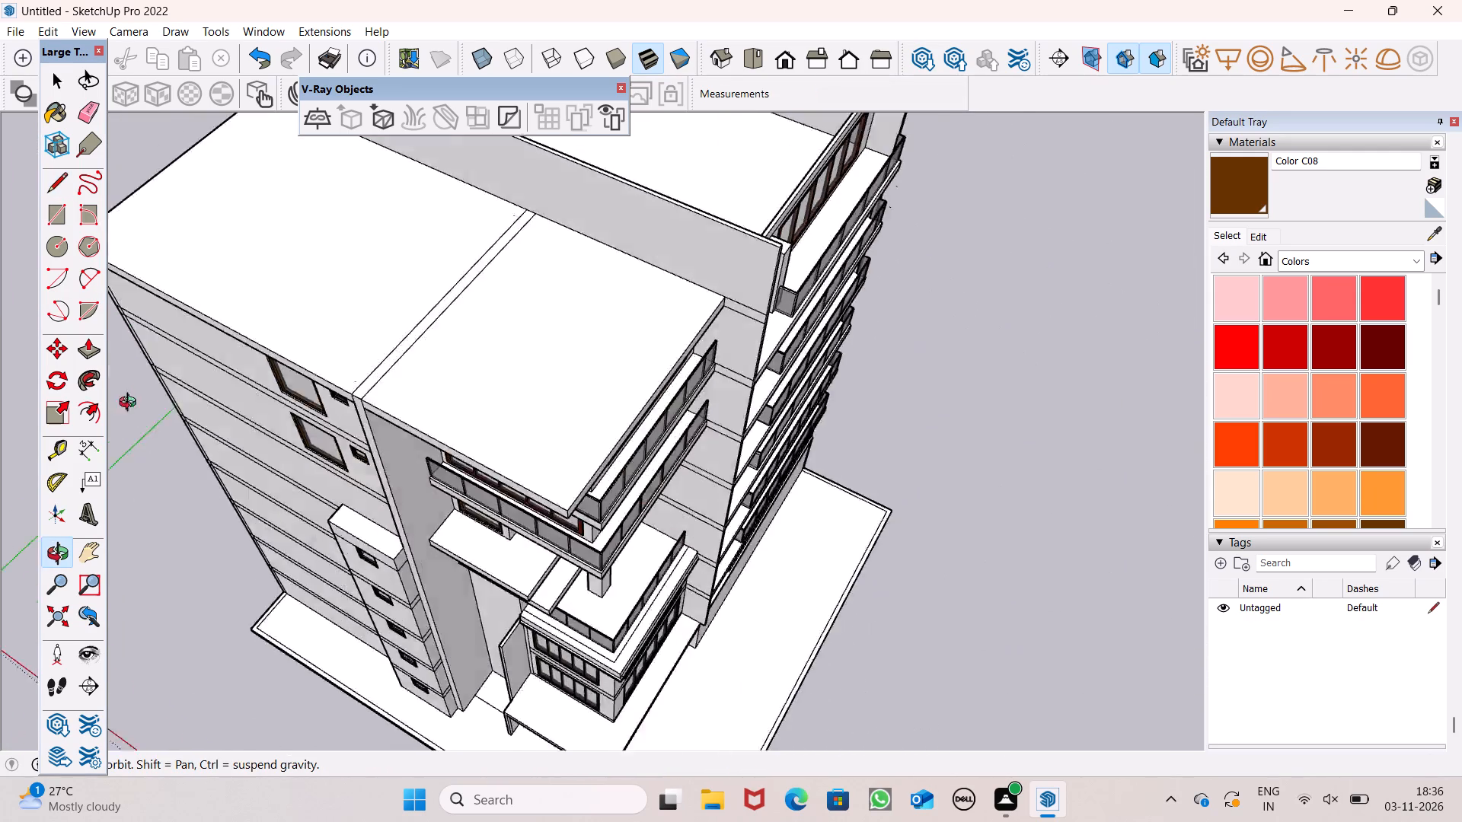
{"action": "middle_click_drag", "start_coordinate": [131, 404], "coordinate": [63, 378]}
{"action": "key", "text": "space"}
Push/Pull the narrow strip across the lower roof up about 6' 6" as a dividing wall in line with the projecting wall.
{"action": "scroll", "coordinate": [219, 241], "scroll_direction": "up", "scroll_amount": 7}
{"action": "scroll", "coordinate": [584, 311], "scroll_direction": "up", "scroll_amount": 1}
{"action": "middle_click_drag", "start_coordinate": [584, 311], "coordinate": [758, 164]}
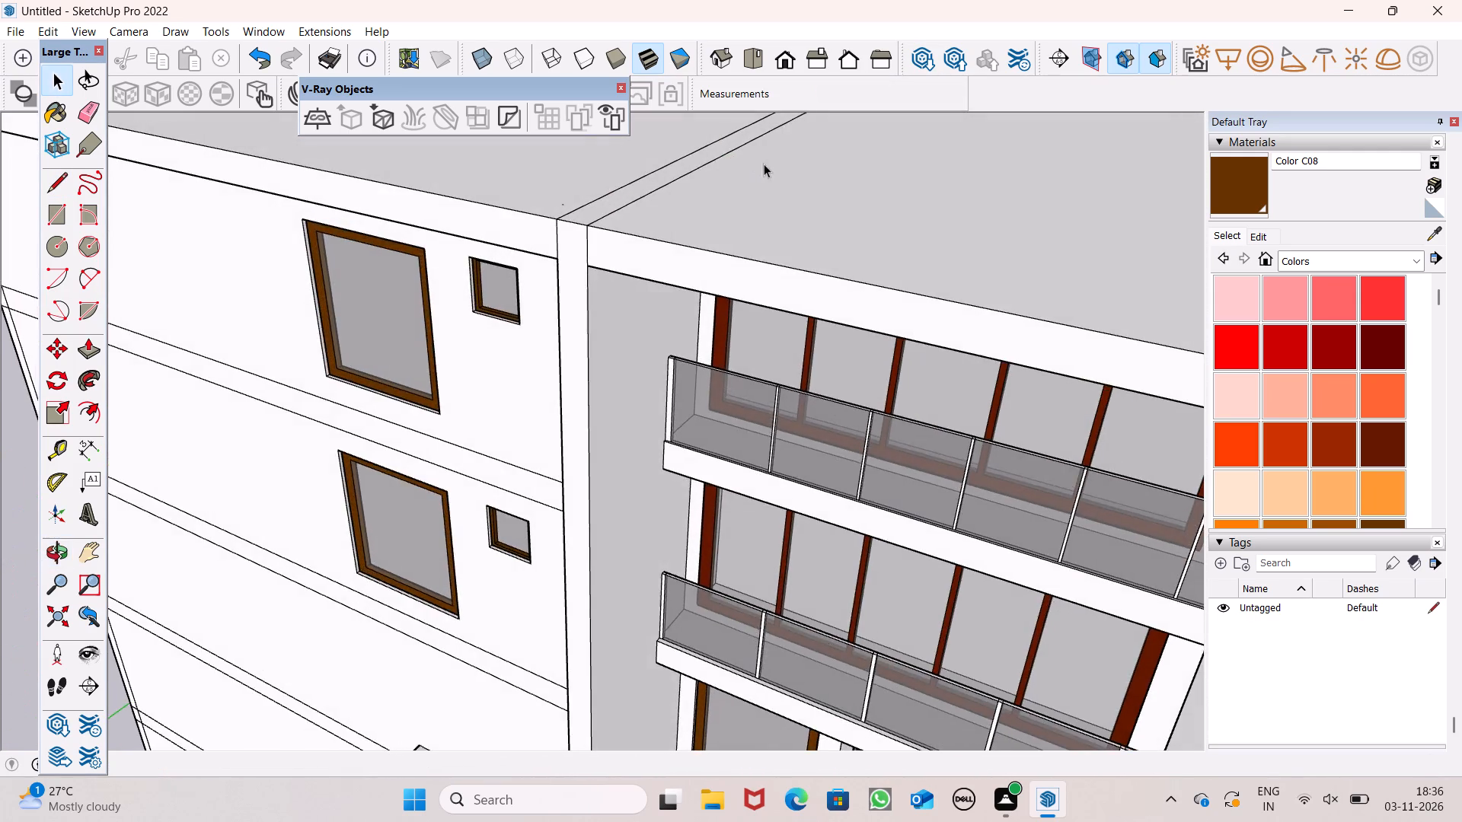
{"action": "scroll", "coordinate": [774, 325], "scroll_direction": "down", "scroll_amount": 13}
{"action": "middle_click_drag", "start_coordinate": [982, 362], "coordinate": [864, 359]}
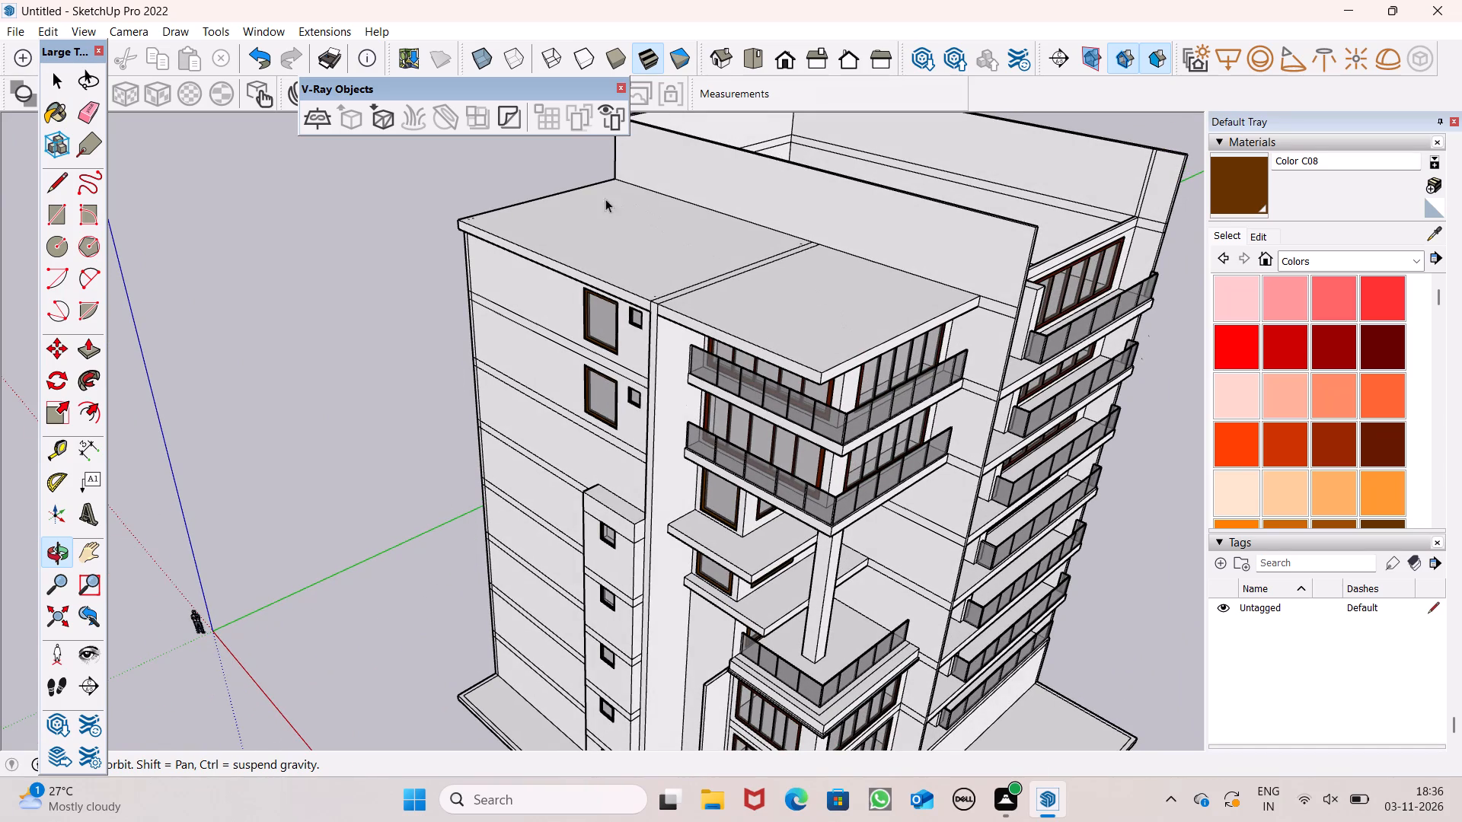
{"action": "middle_click_drag", "start_coordinate": [477, 241], "coordinate": [621, 229]}
{"action": "scroll", "coordinate": [621, 229], "scroll_direction": "up", "scroll_amount": 1}
{"action": "scroll", "coordinate": [754, 244], "scroll_direction": "up", "scroll_amount": 4}
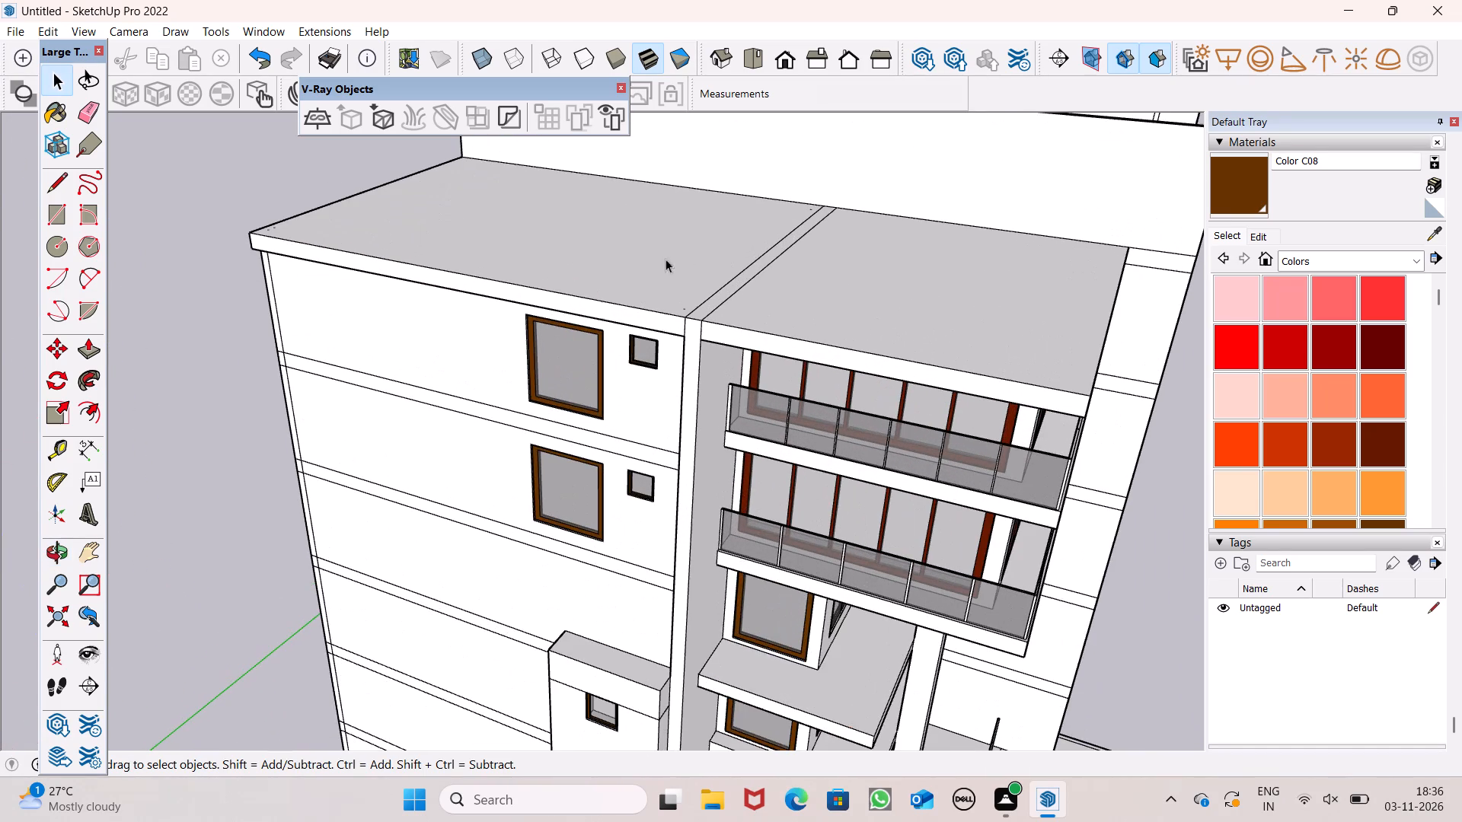
{"action": "left_click", "coordinate": [87, 340]}
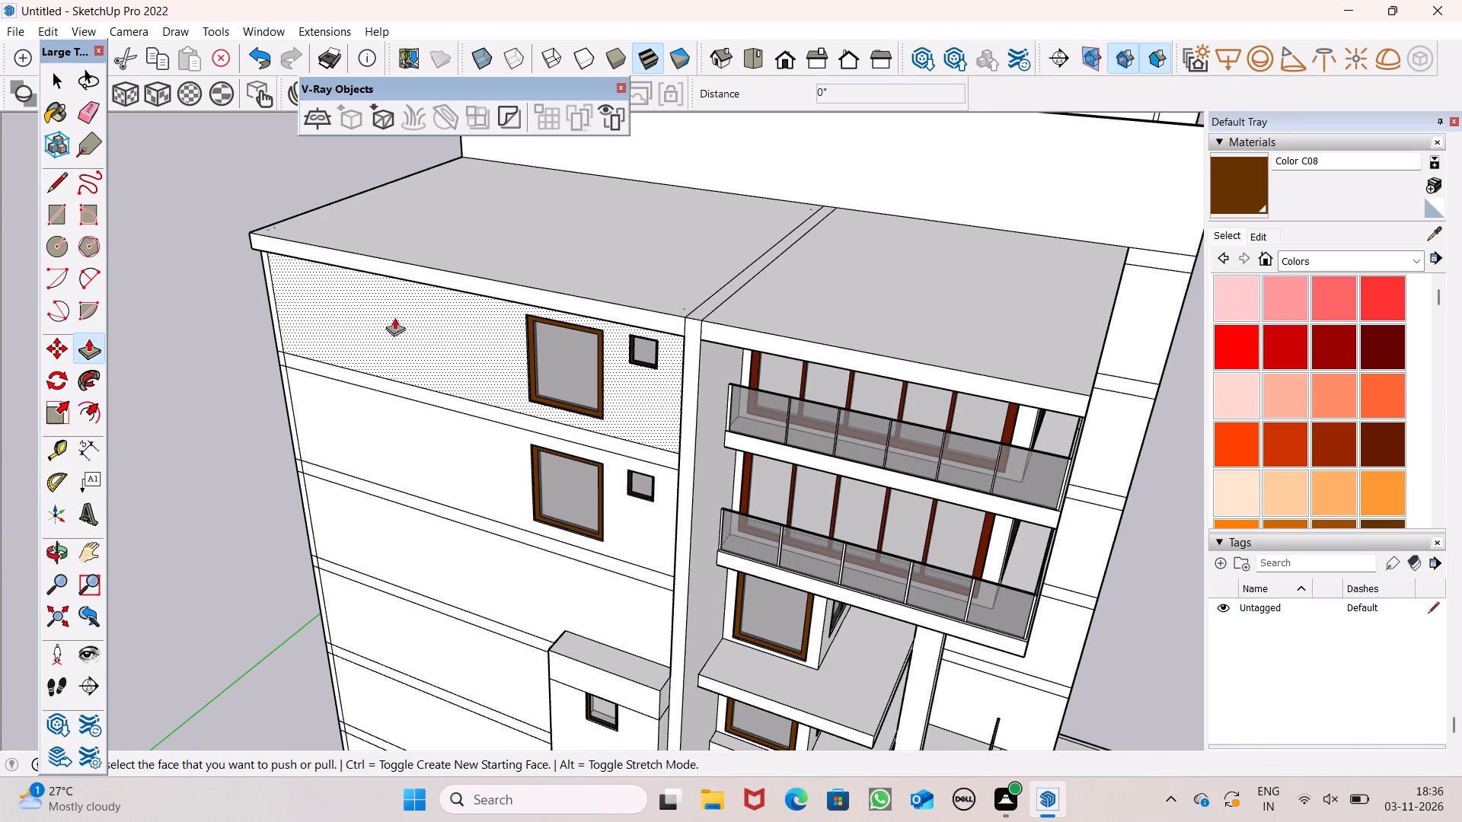
{"action": "scroll", "coordinate": [452, 341], "scroll_direction": "down", "scroll_amount": 3}
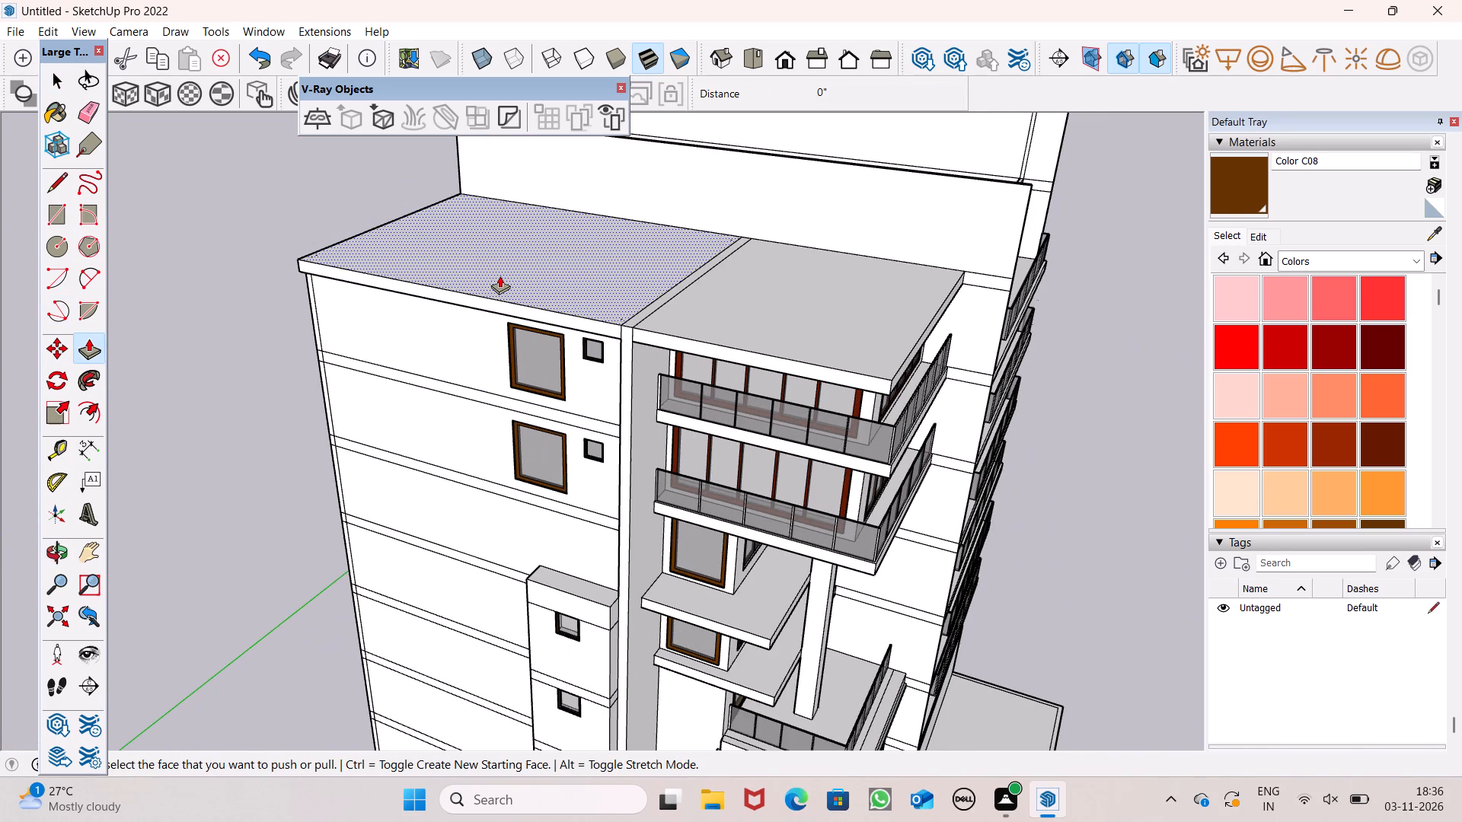
{"action": "scroll", "coordinate": [500, 276], "scroll_direction": "down", "scroll_amount": 1}
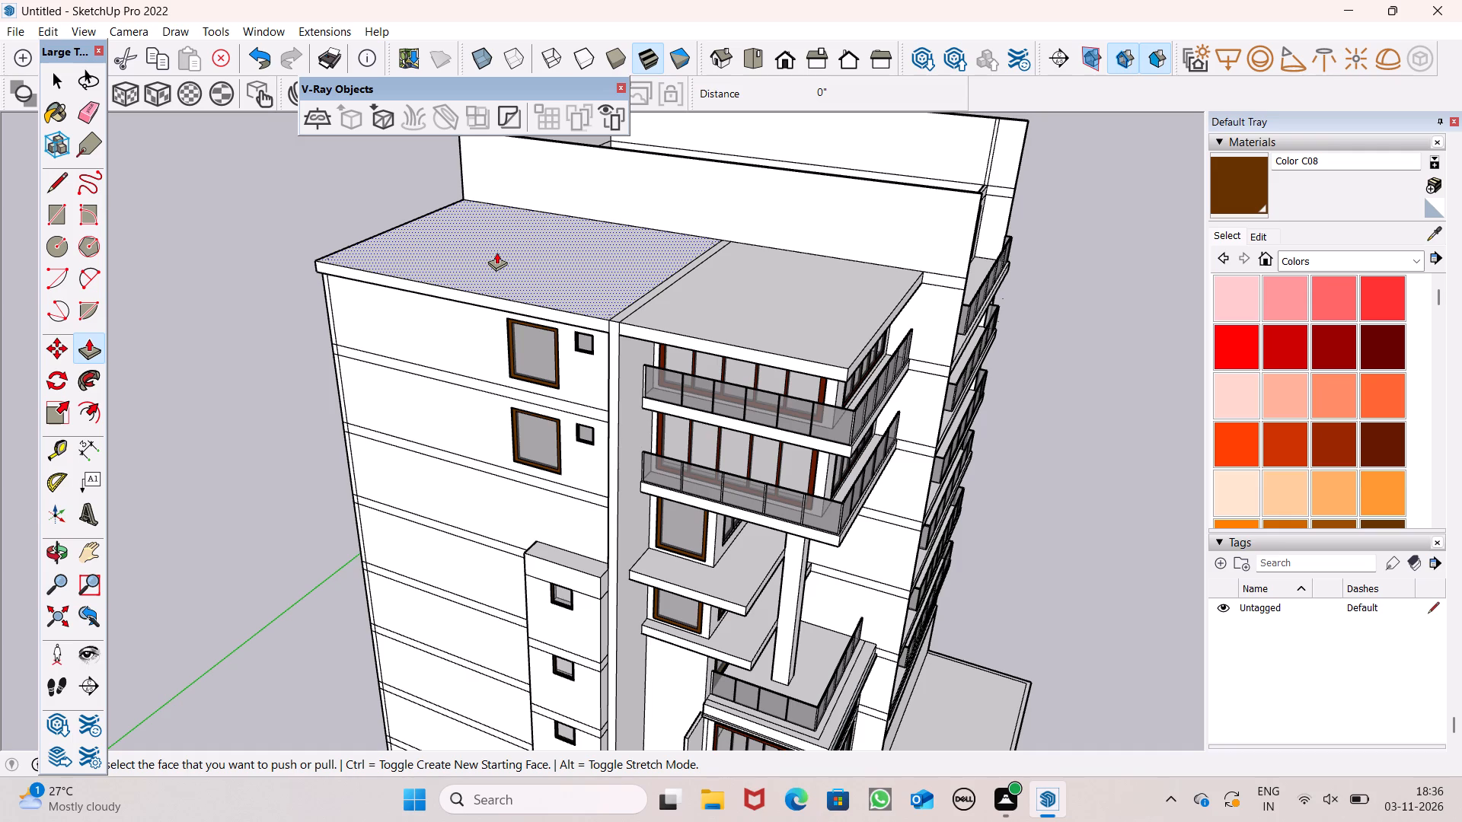
{"action": "middle_click_drag", "start_coordinate": [704, 273], "coordinate": [771, 332]}
{"action": "scroll", "coordinate": [720, 286], "scroll_direction": "up", "scroll_amount": 5}
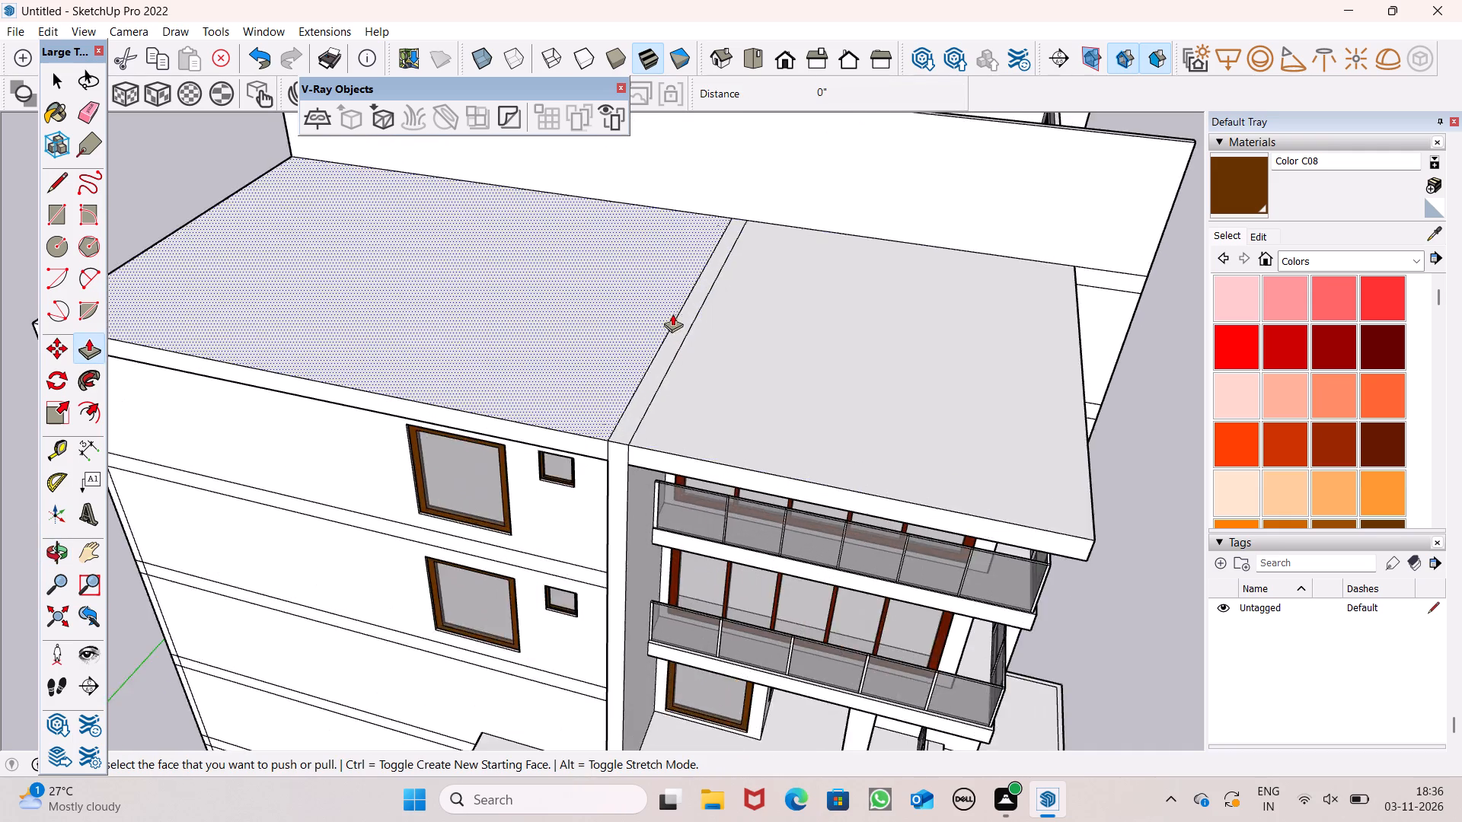
{"action": "scroll", "coordinate": [672, 336], "scroll_direction": "down", "scroll_amount": 5}
{"action": "middle_click_drag", "start_coordinate": [676, 362], "coordinate": [710, 333]}
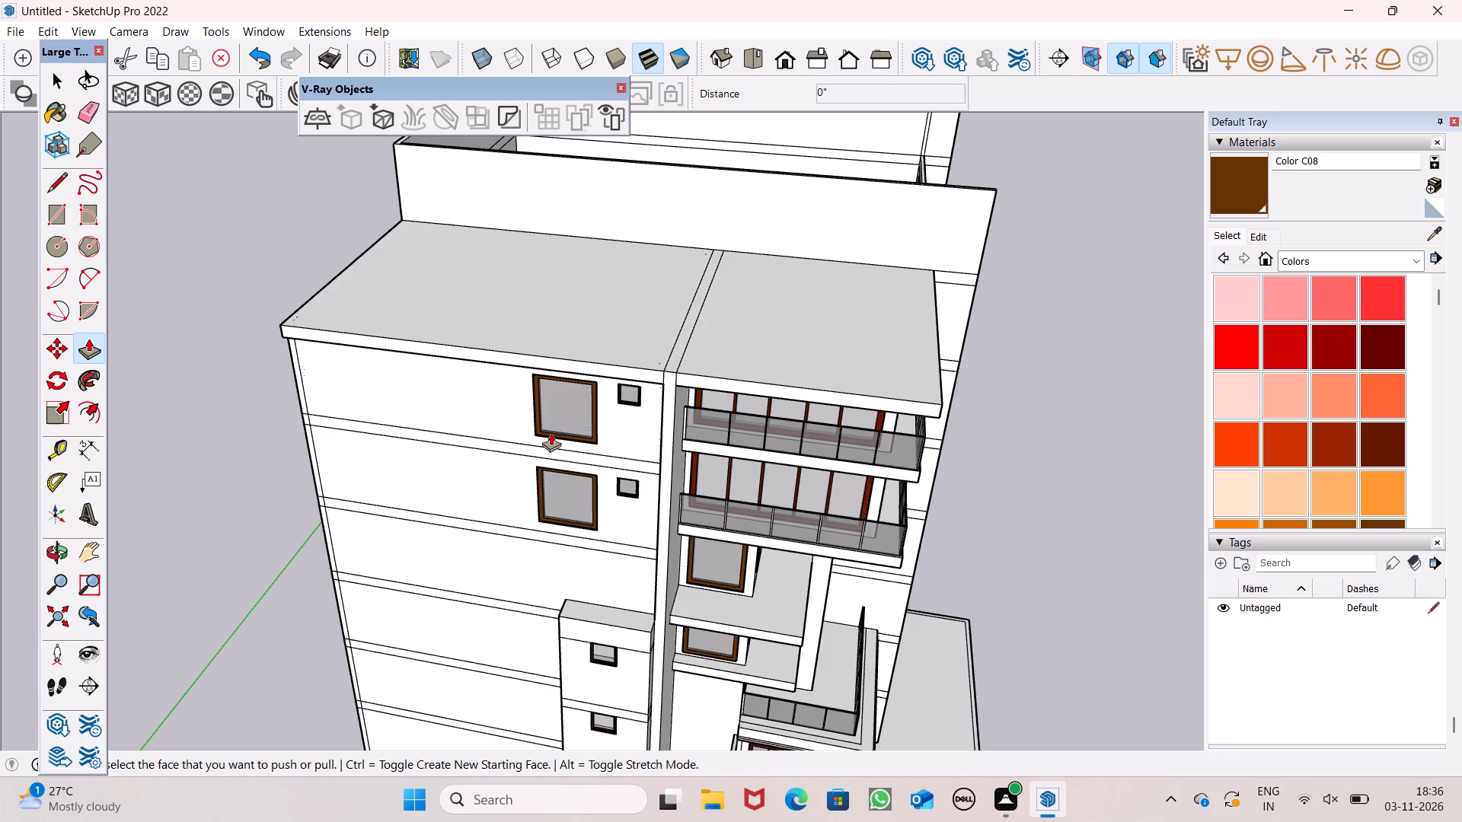
{"action": "scroll", "coordinate": [569, 331], "scroll_direction": "down", "scroll_amount": 2}
{"action": "scroll", "coordinate": [641, 278], "scroll_direction": "up", "scroll_amount": 5}
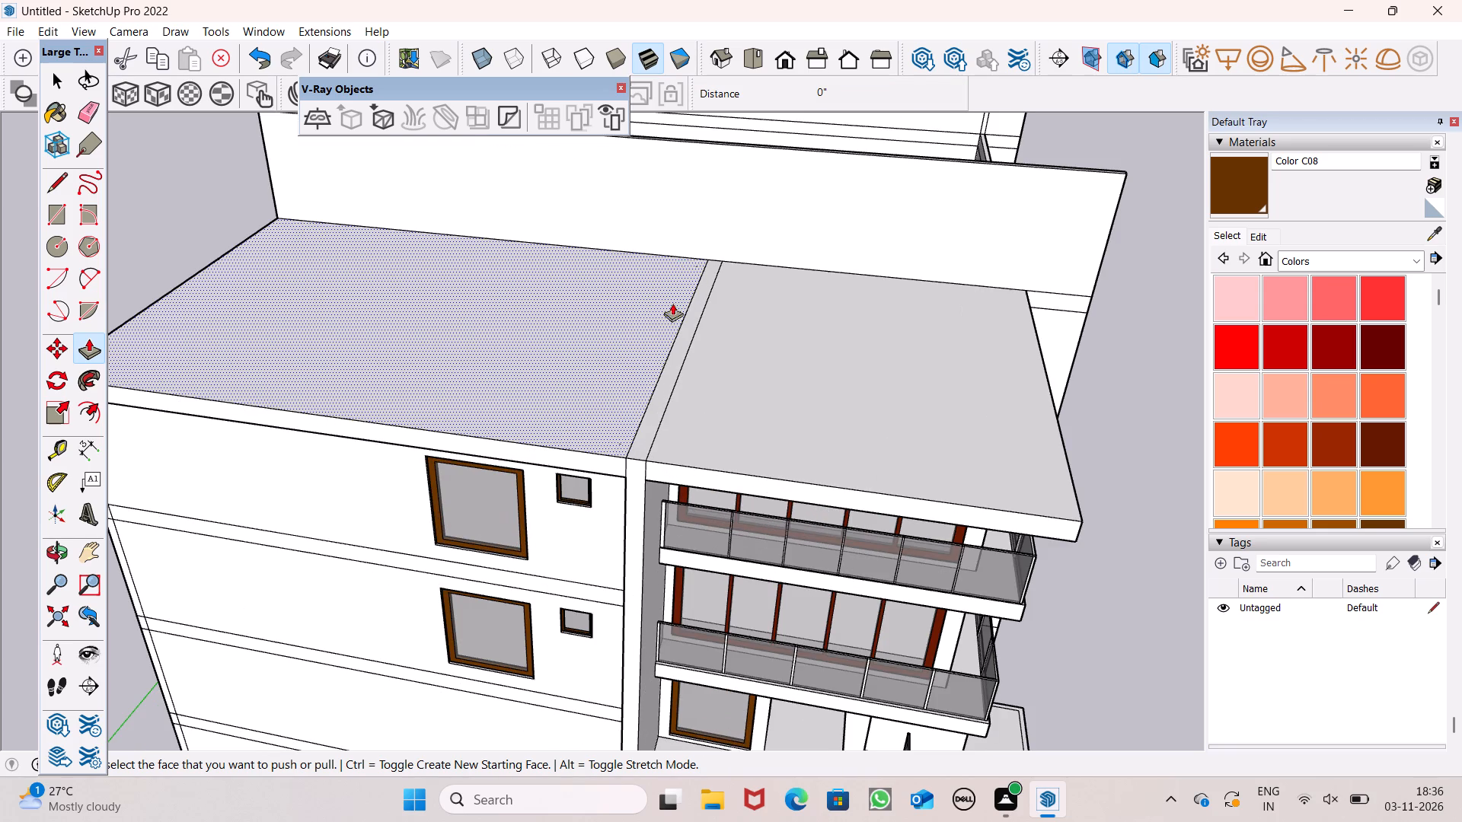
{"action": "left_click_drag", "start_coordinate": [641, 435], "coordinate": [636, 377]}
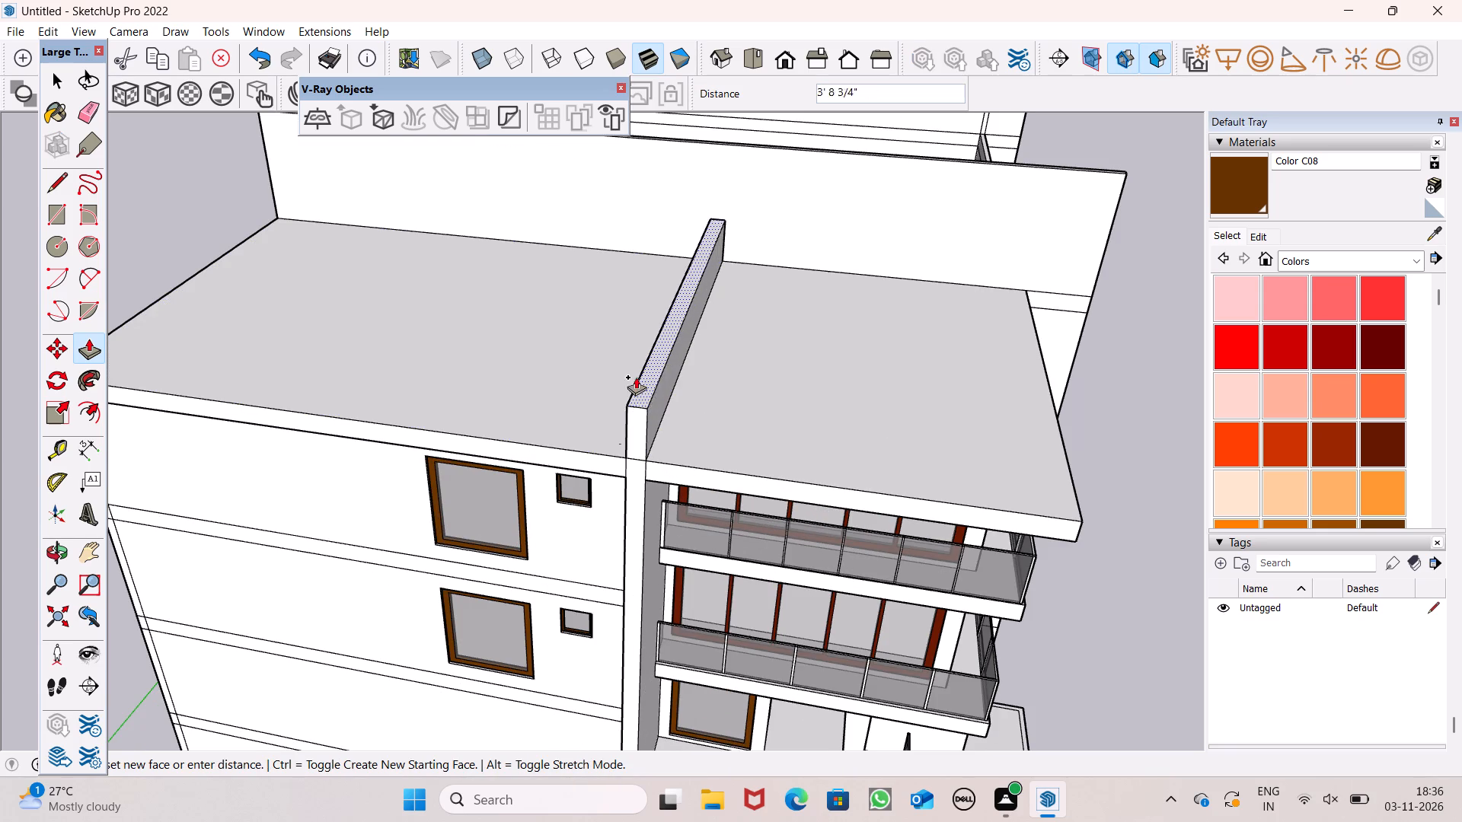
{"action": "left_click_drag", "start_coordinate": [636, 377], "coordinate": [624, 342]}
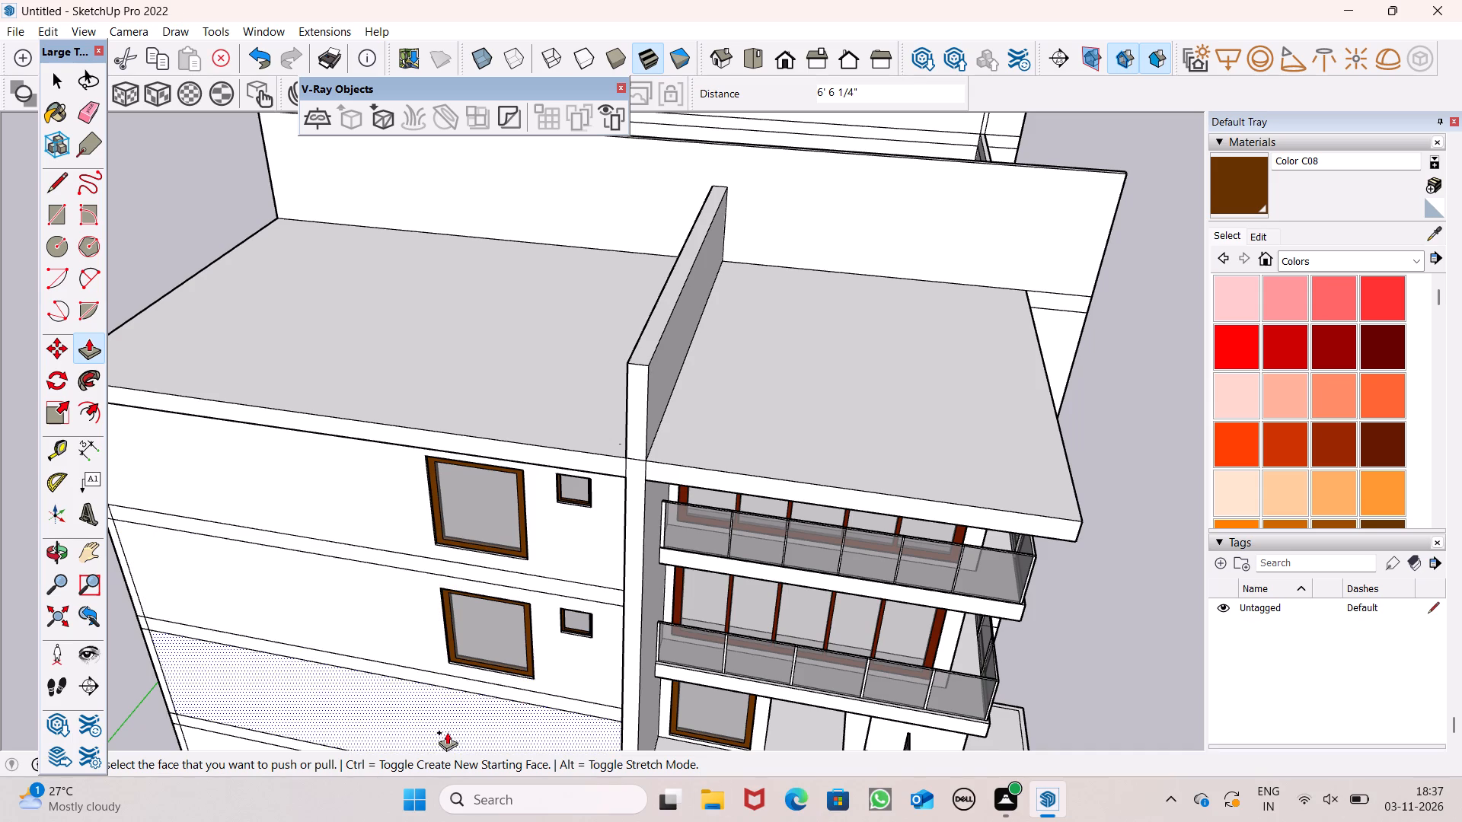
Place guides 9" inside the outer side edge and the facade edge of the roof section beside the dividing wall.
{"action": "scroll", "coordinate": [517, 803], "scroll_direction": "down", "scroll_amount": 1}
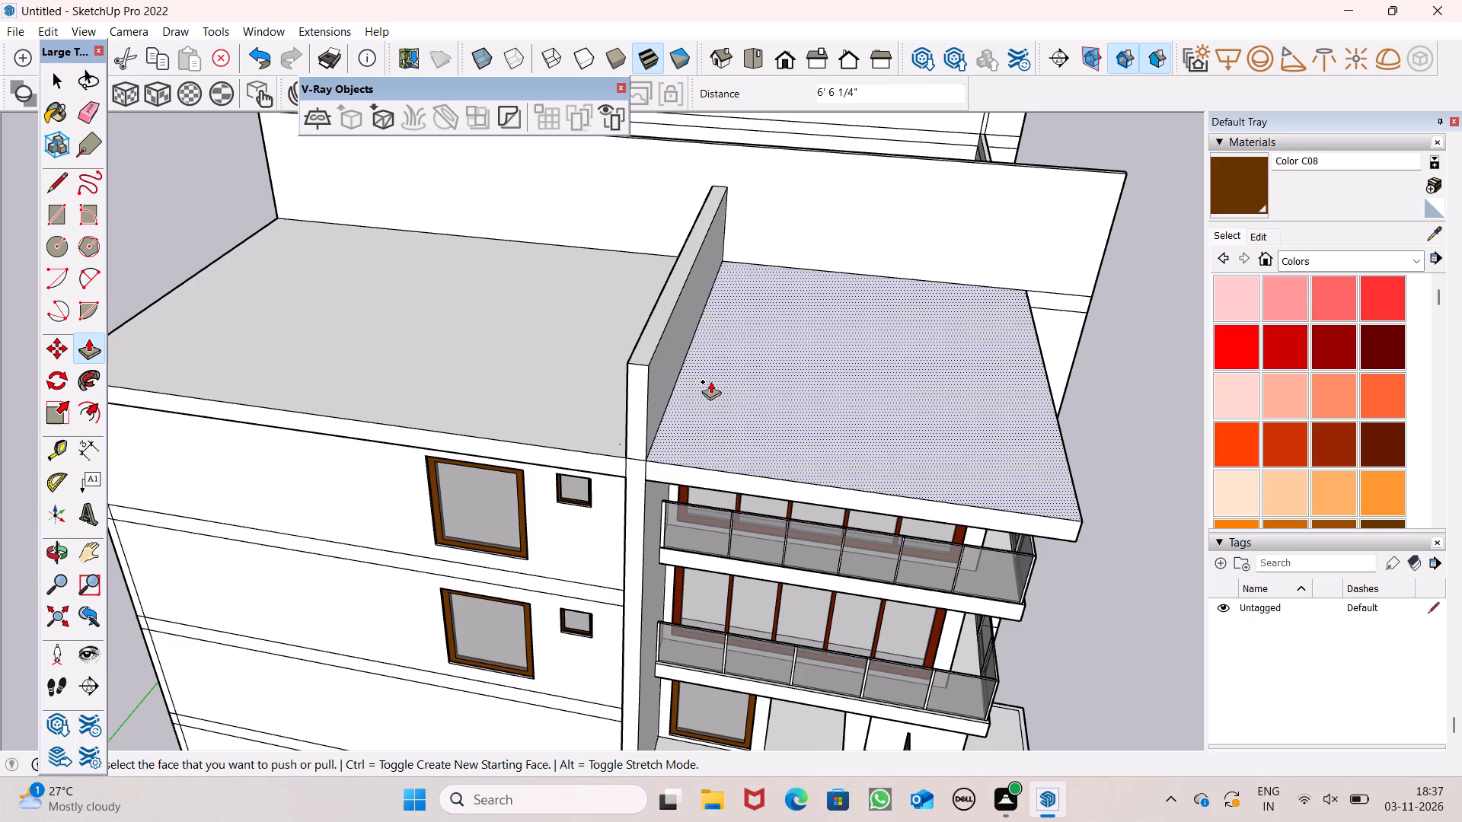
{"action": "scroll", "coordinate": [710, 381], "scroll_direction": "down", "scroll_amount": 3}
{"action": "middle_click_drag", "start_coordinate": [658, 459], "coordinate": [825, 425]}
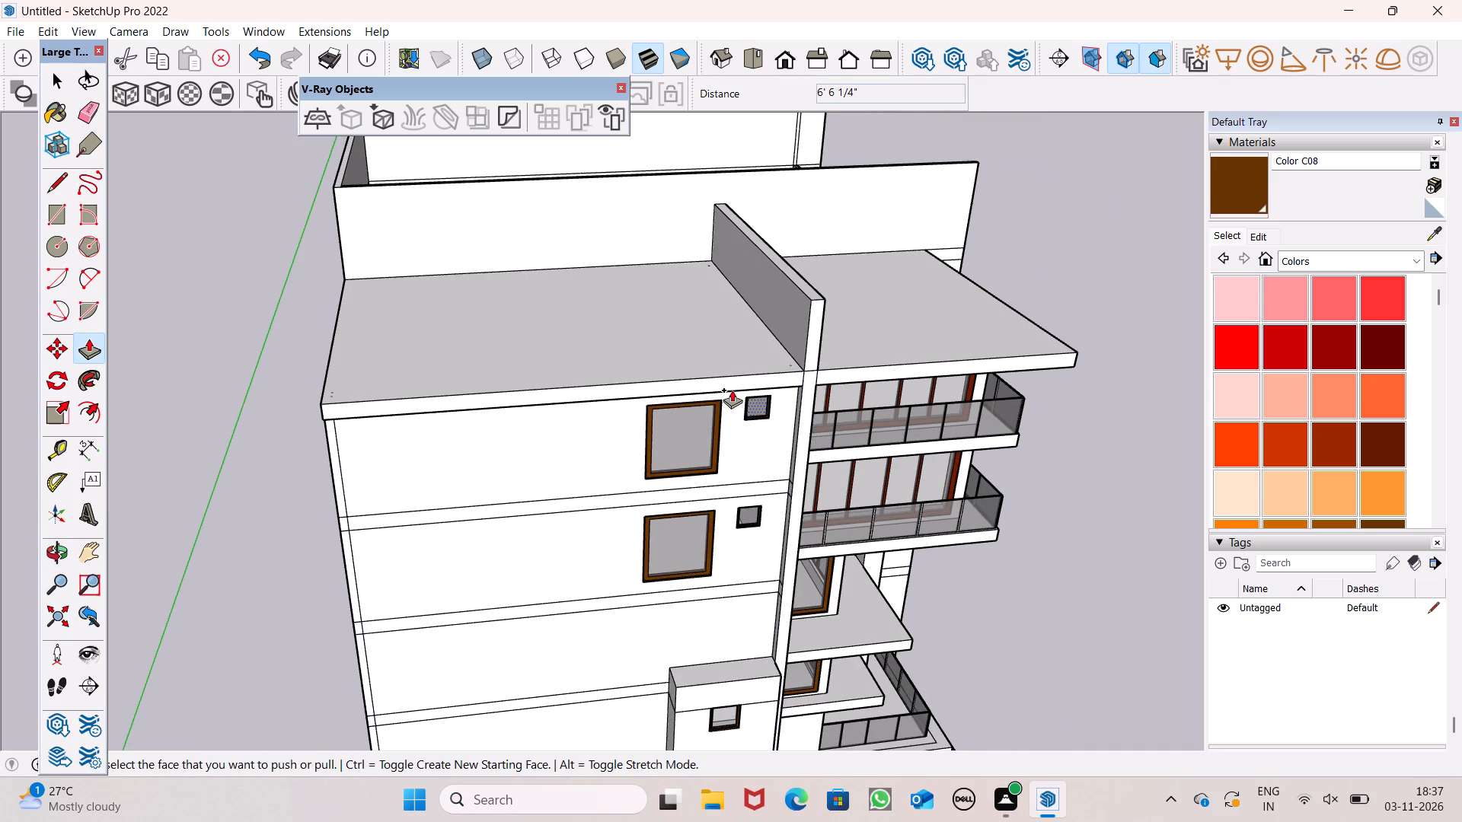
{"action": "scroll", "coordinate": [732, 390], "scroll_direction": "down", "scroll_amount": 2}
{"action": "scroll", "coordinate": [614, 309], "scroll_direction": "down", "scroll_amount": 1}
{"action": "middle_click_drag", "start_coordinate": [648, 363], "coordinate": [648, 368]}
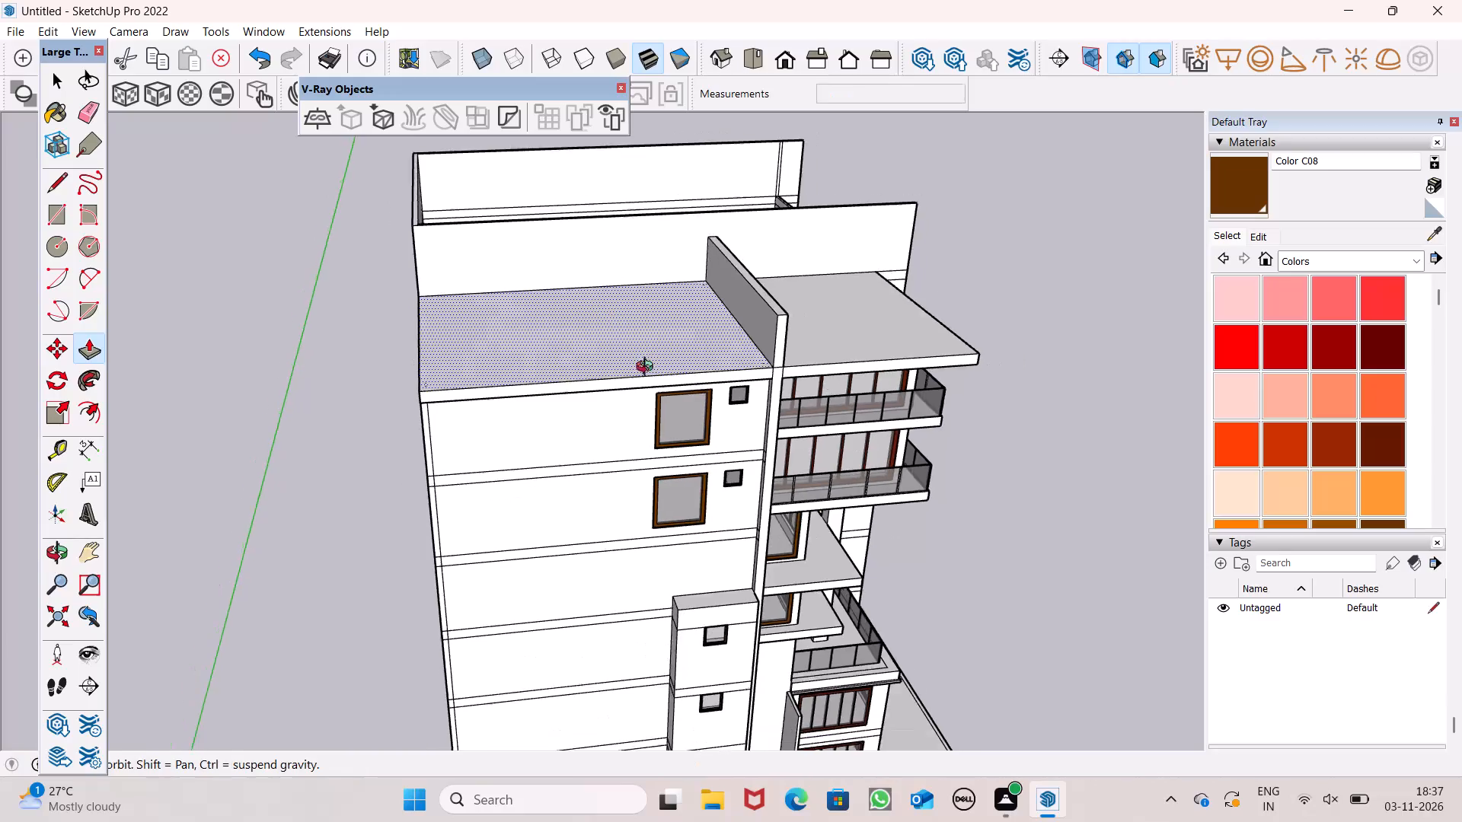
{"action": "middle_click_drag", "start_coordinate": [648, 368], "coordinate": [627, 413]}
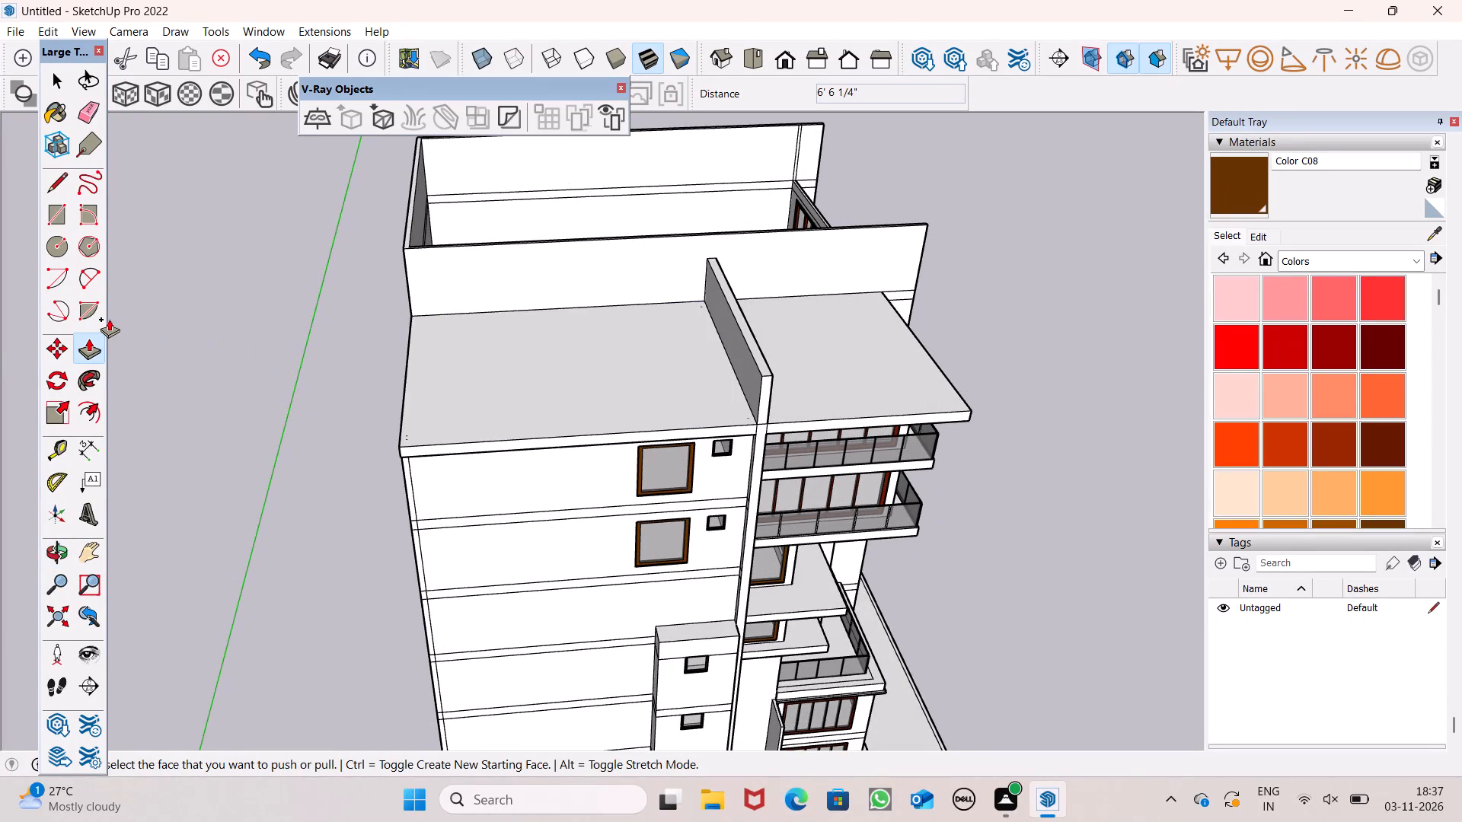
{"action": "left_click", "coordinate": [57, 448]}
{"action": "scroll", "coordinate": [409, 300], "scroll_direction": "up", "scroll_amount": 6}
{"action": "left_click", "coordinate": [409, 373]}
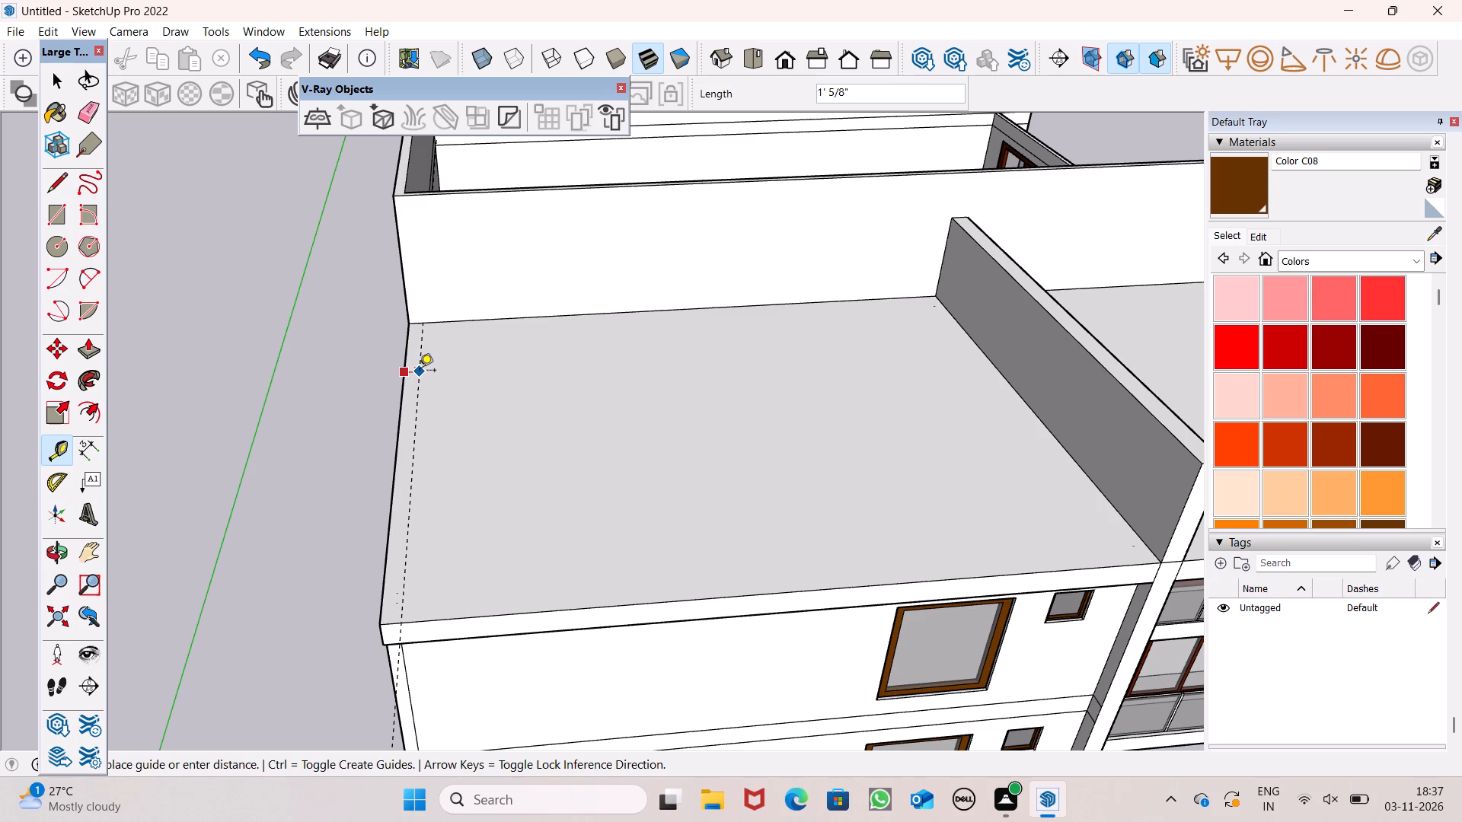
{"action": "type", "text": "9\""}
{"action": "key", "text": "Return"}
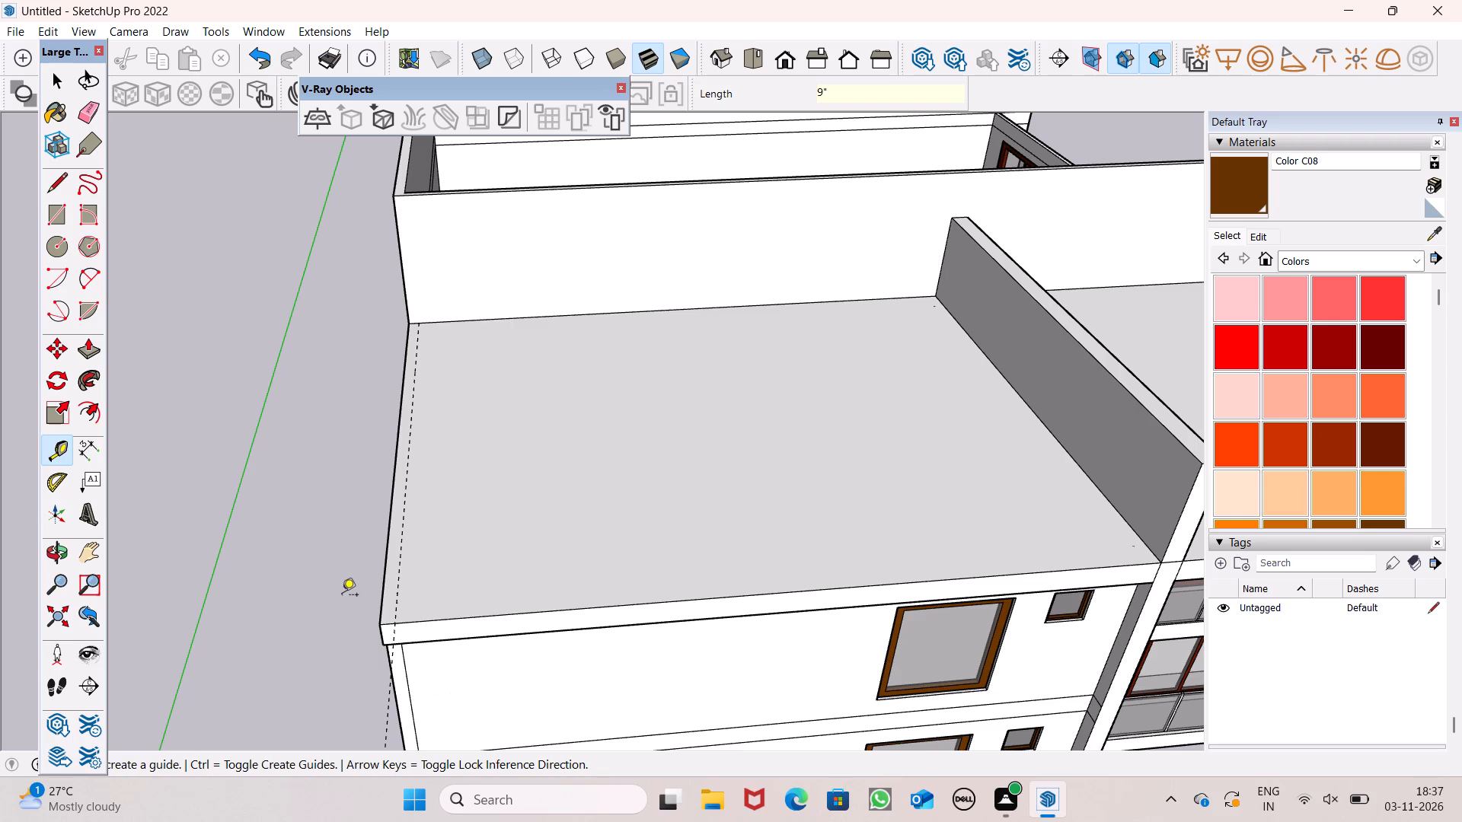
{"action": "left_click", "coordinate": [452, 614]}
{"action": "key", "text": "9"}
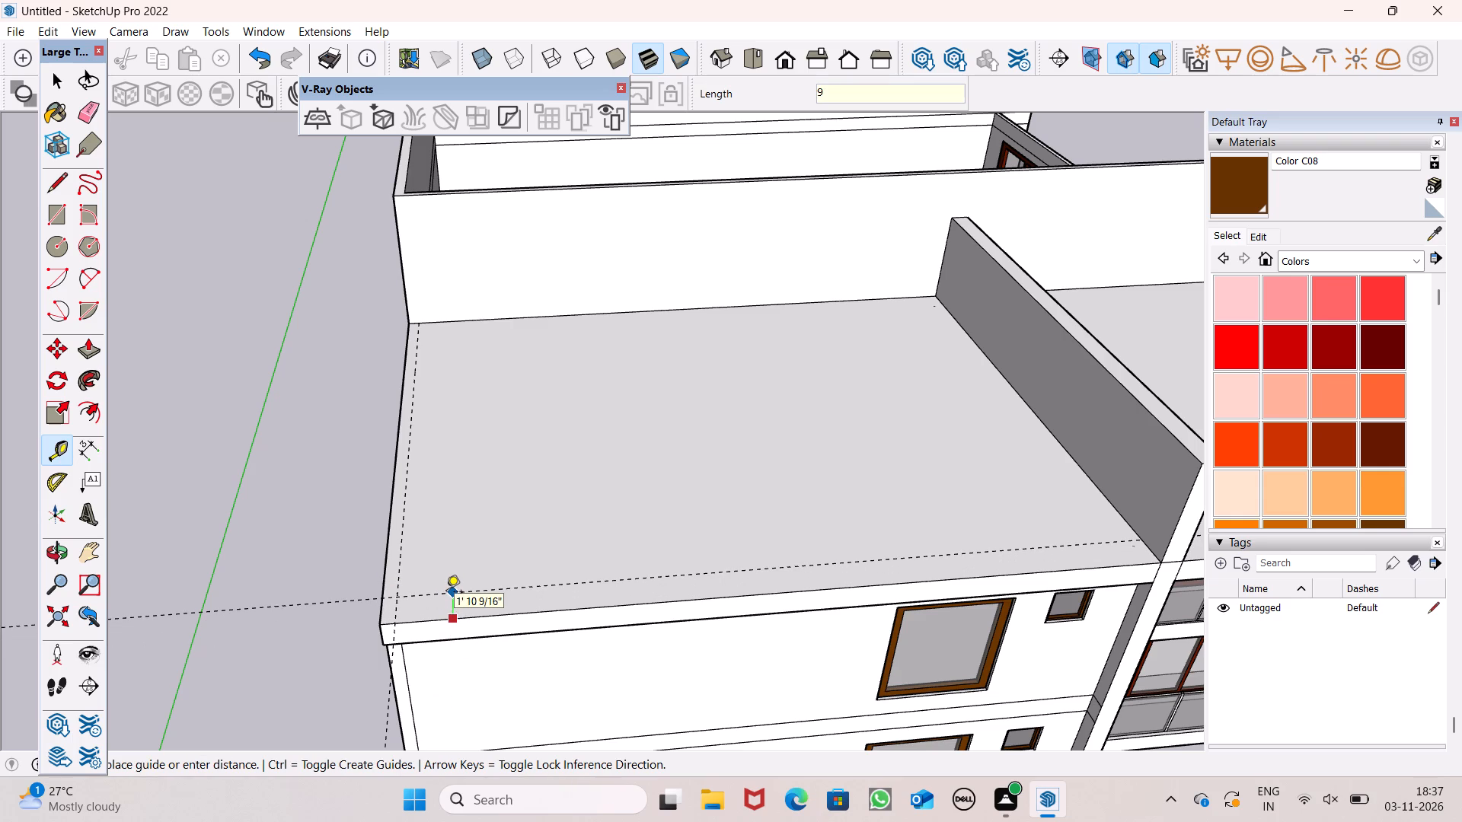
{"action": "key", "text": "shift+quotedbl"}
{"action": "key", "text": "Return"}
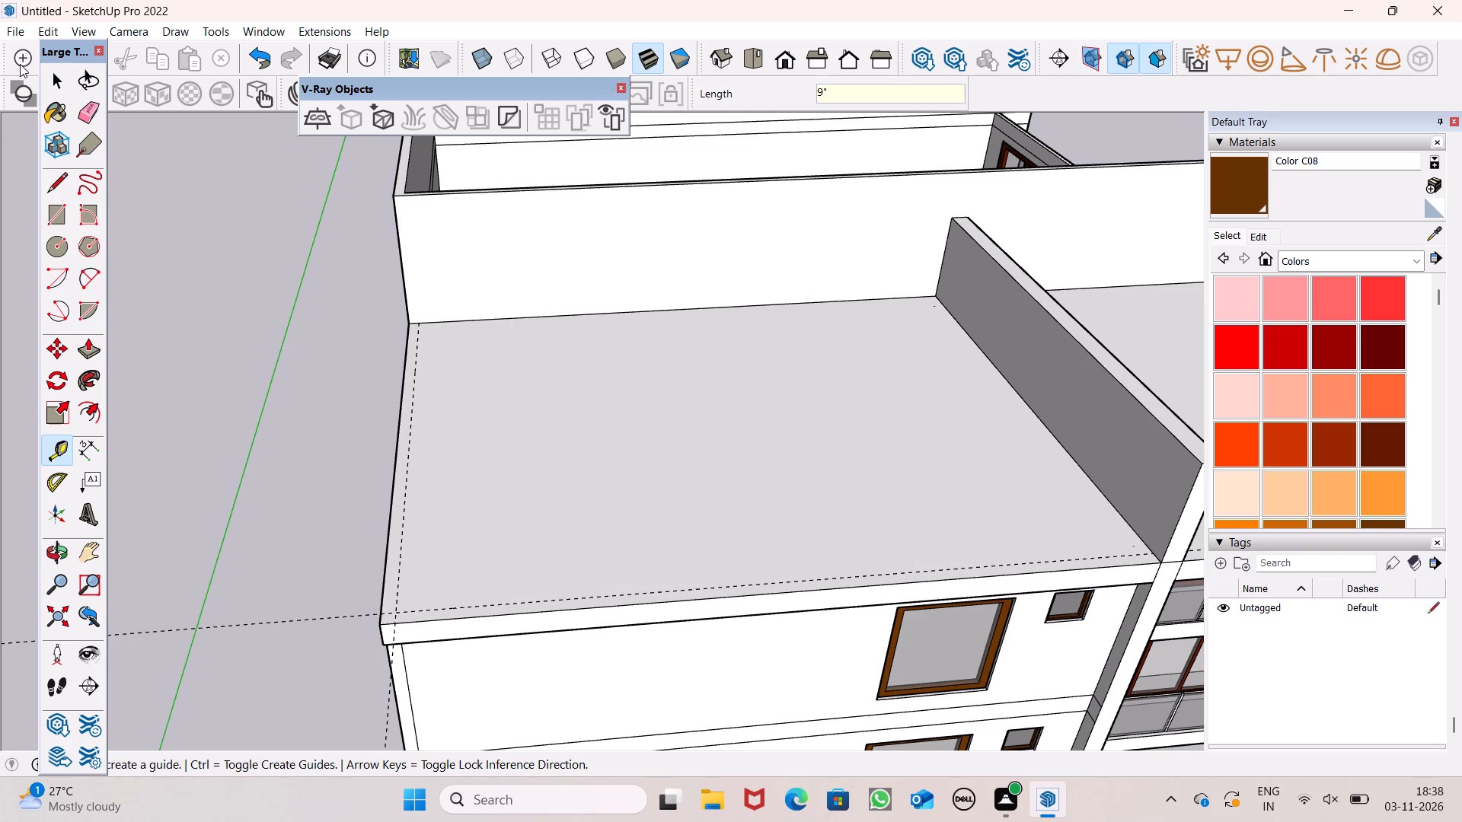
Draw lines along both guides, from the parapet wall to their intersection and about 40' 2" across to the dividing wall.
{"action": "left_click", "coordinate": [48, 190]}
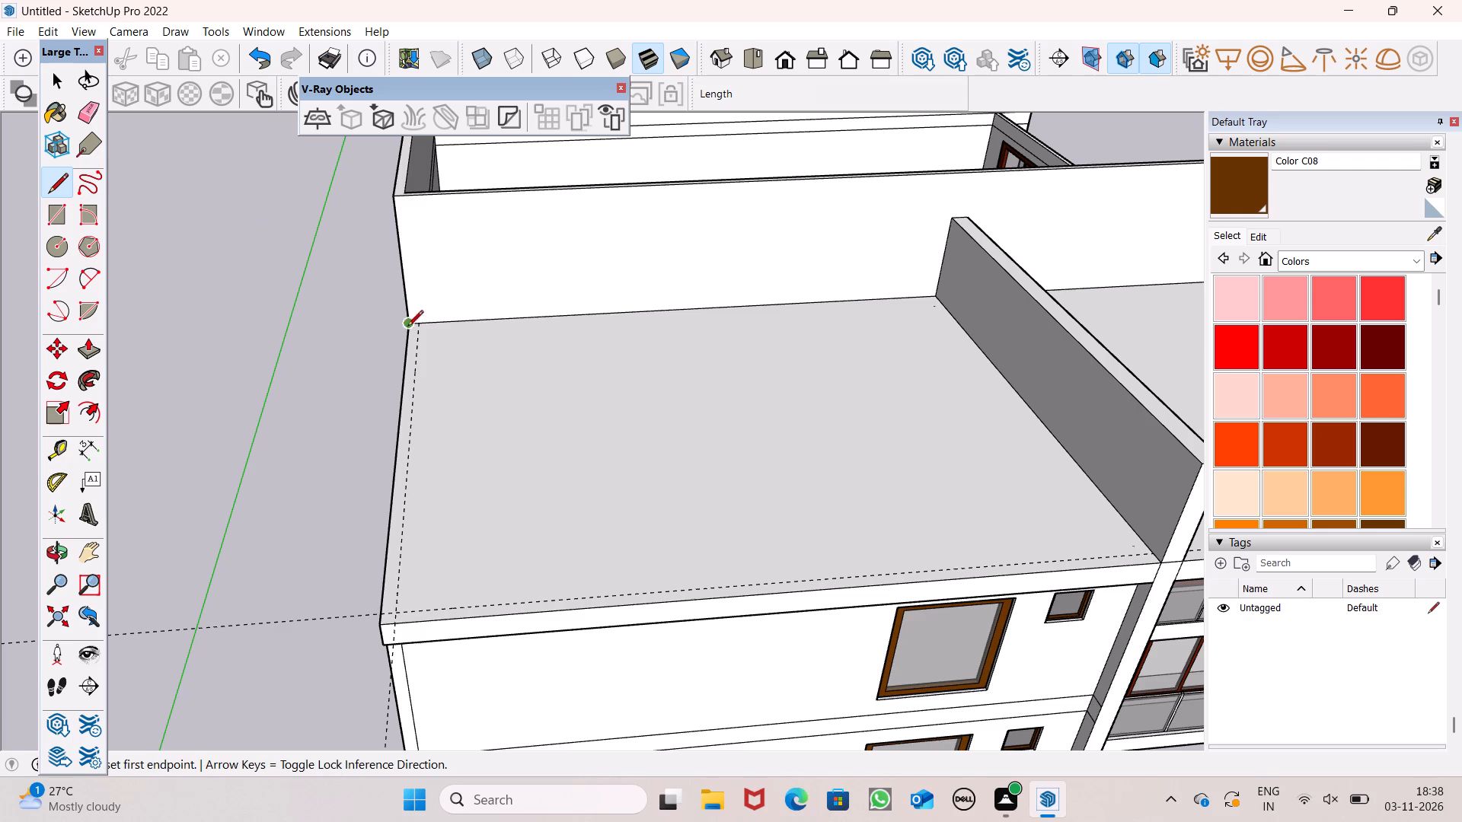
{"action": "left_click", "coordinate": [417, 326]}
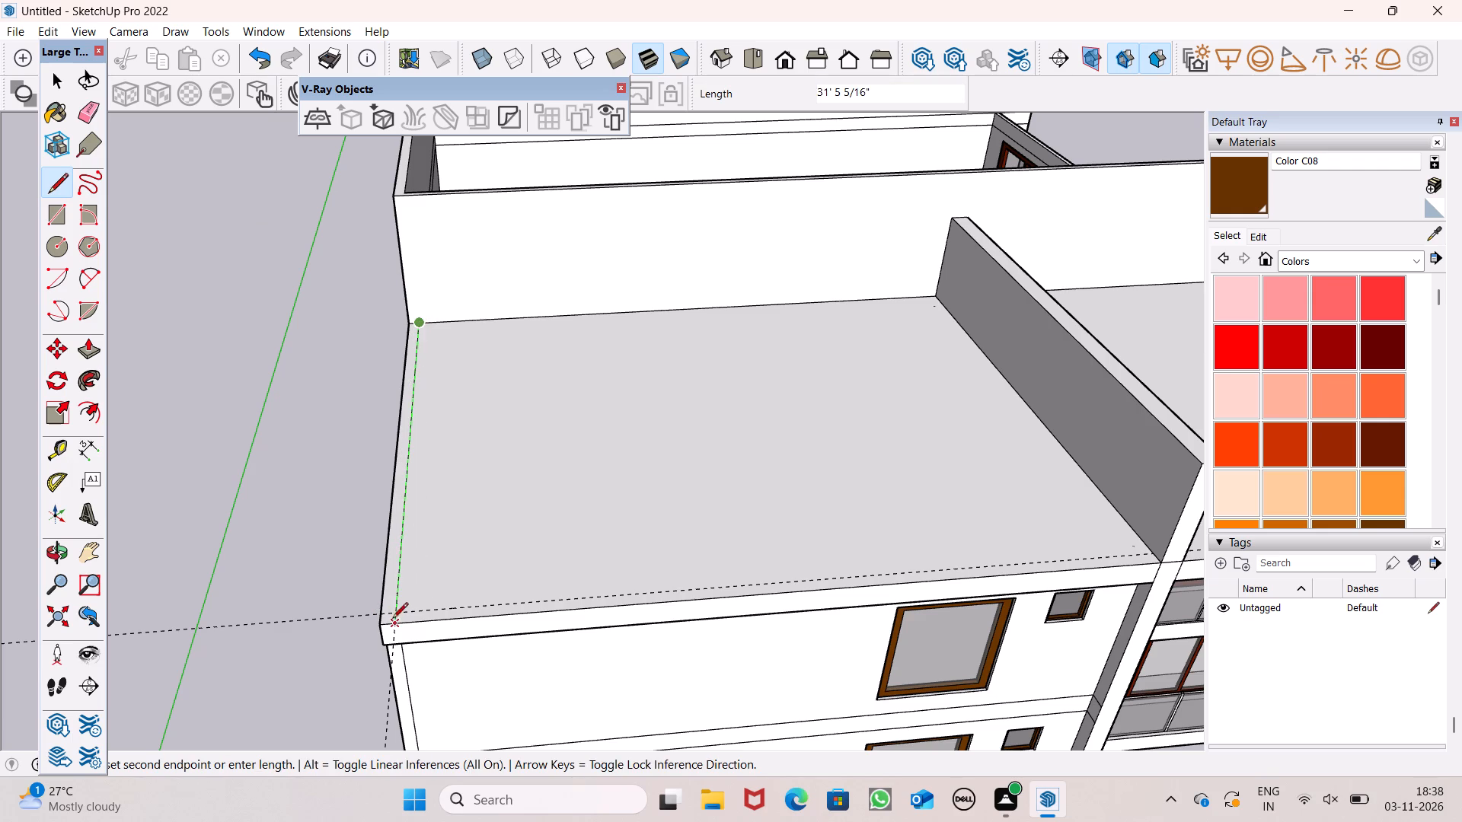
{"action": "left_click", "coordinate": [396, 613]}
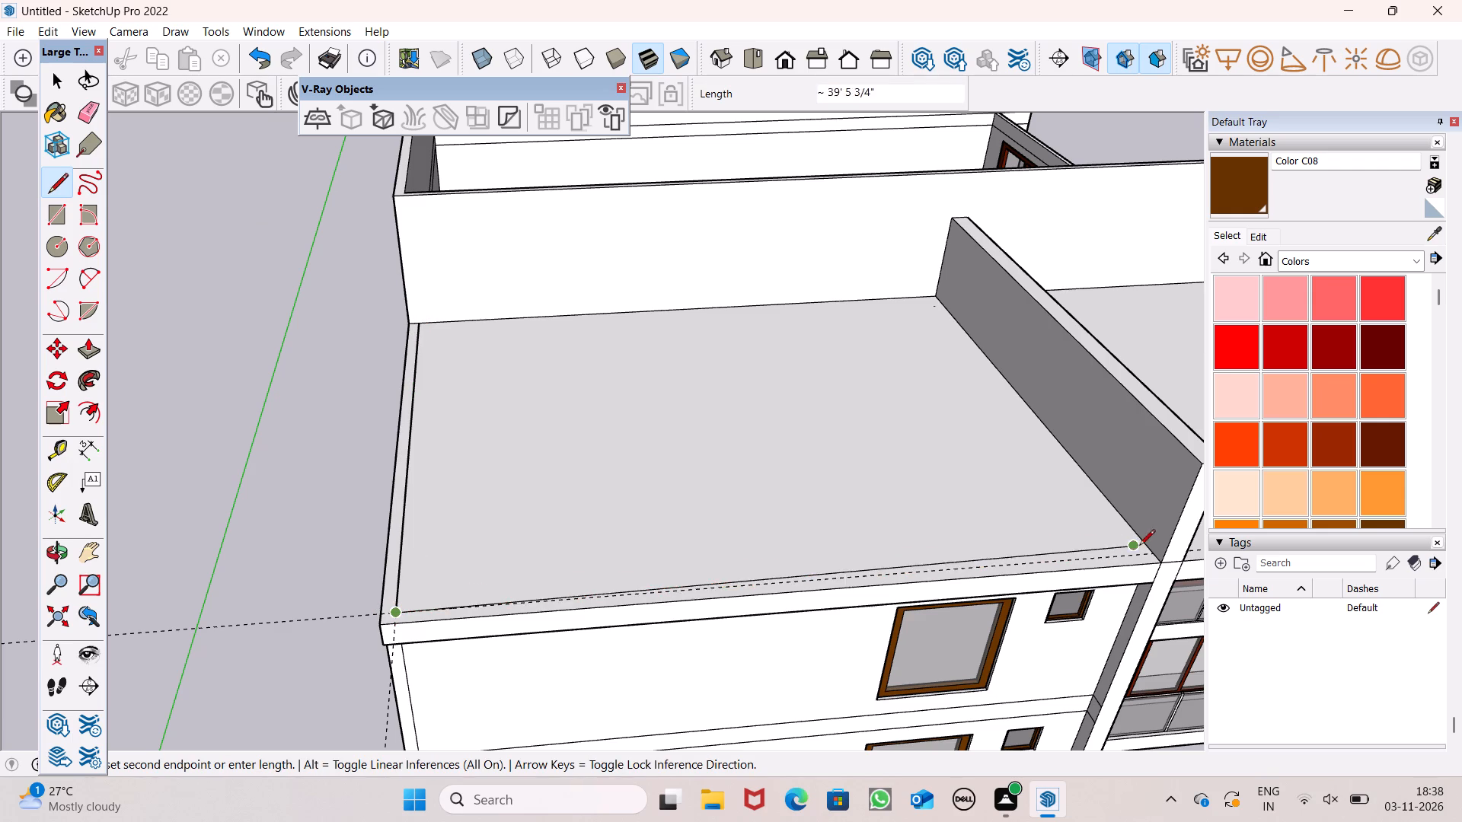
{"action": "left_click", "coordinate": [1150, 553]}
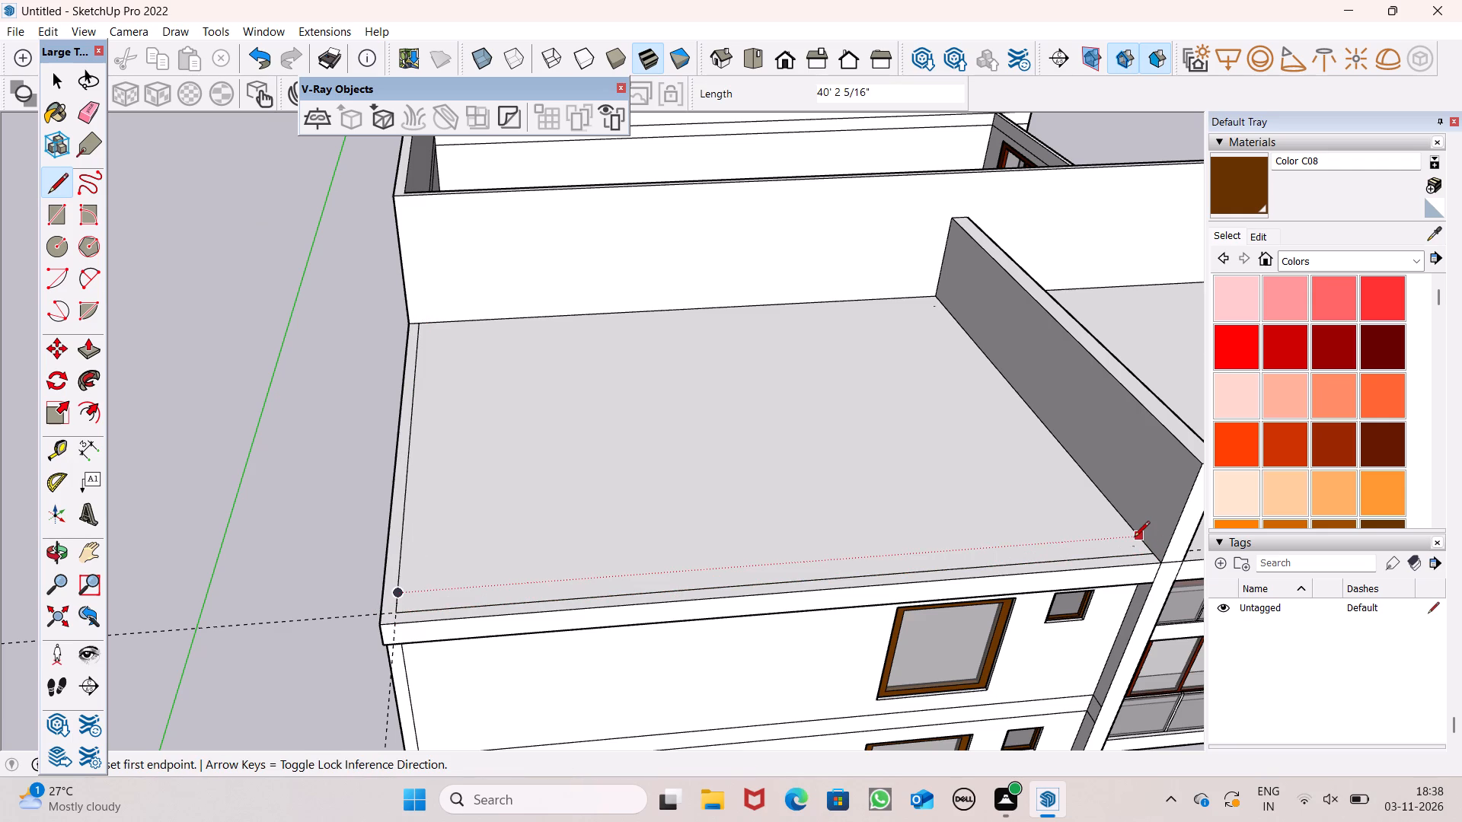
Erase the two leftover construction guides along the outer side edge and facade edge of the lower roof.
{"action": "key", "text": "space"}
{"action": "left_click", "coordinate": [89, 108]}
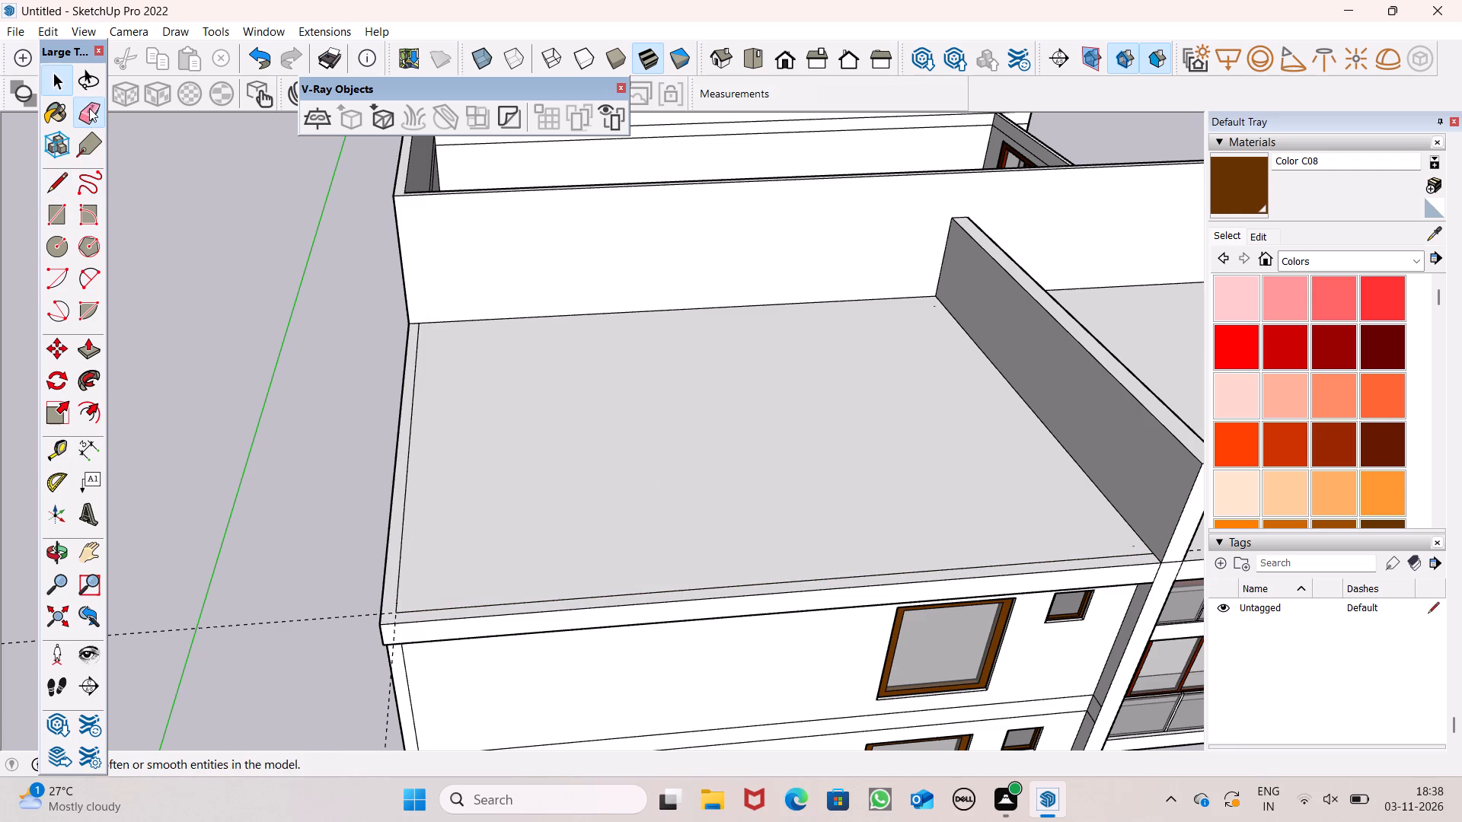
{"action": "scroll", "coordinate": [541, 260], "scroll_direction": "down", "scroll_amount": 7}
{"action": "left_click_drag", "start_coordinate": [430, 410], "coordinate": [429, 427]}
{"action": "scroll", "coordinate": [519, 301], "scroll_direction": "down", "scroll_amount": 5}
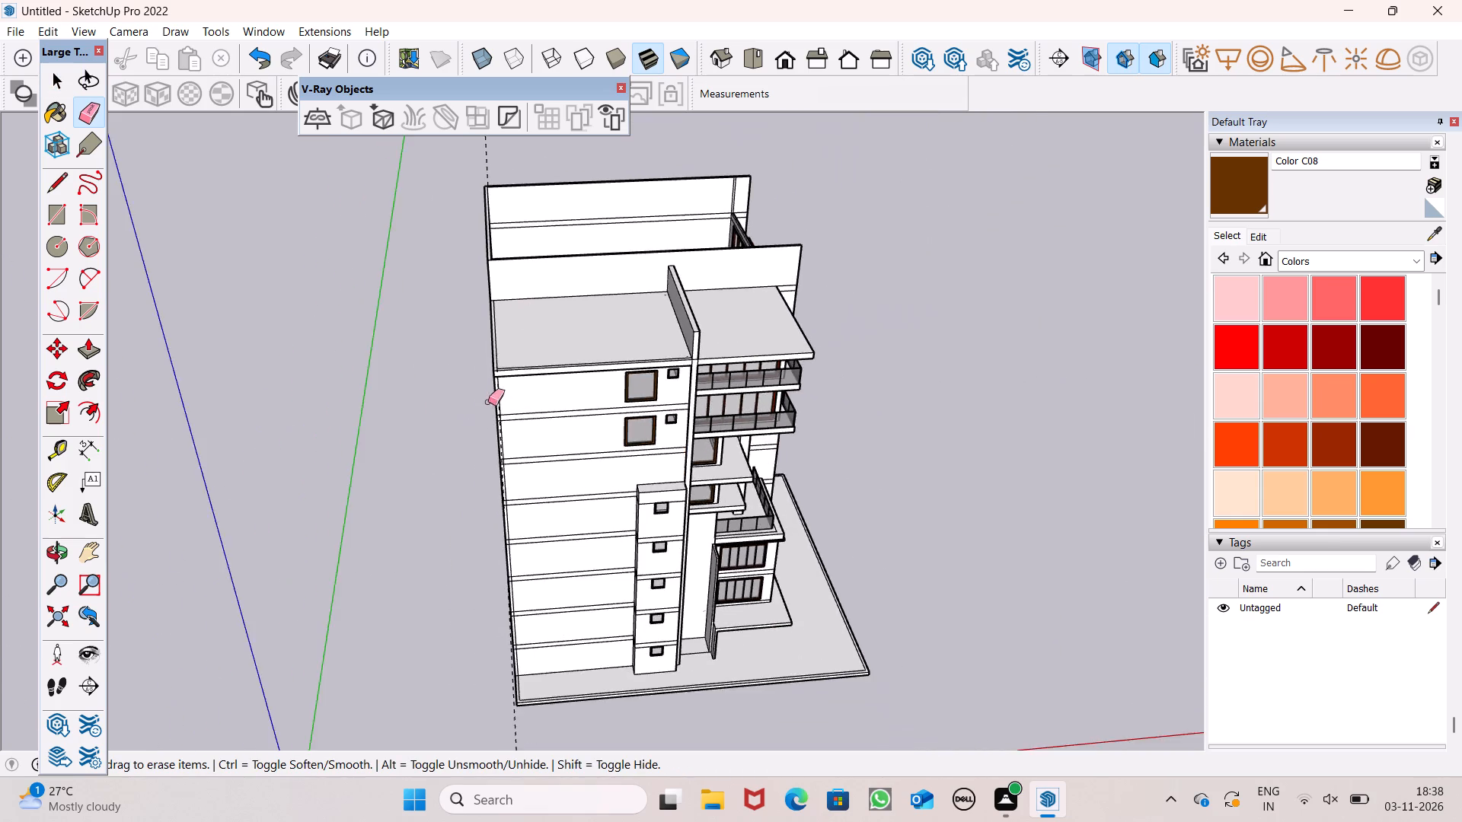
{"action": "middle_click_drag", "start_coordinate": [514, 436], "coordinate": [890, 483]}
{"action": "left_click_drag", "start_coordinate": [905, 463], "coordinate": [895, 488]}
{"action": "scroll", "coordinate": [617, 357], "scroll_direction": "up", "scroll_amount": 6}
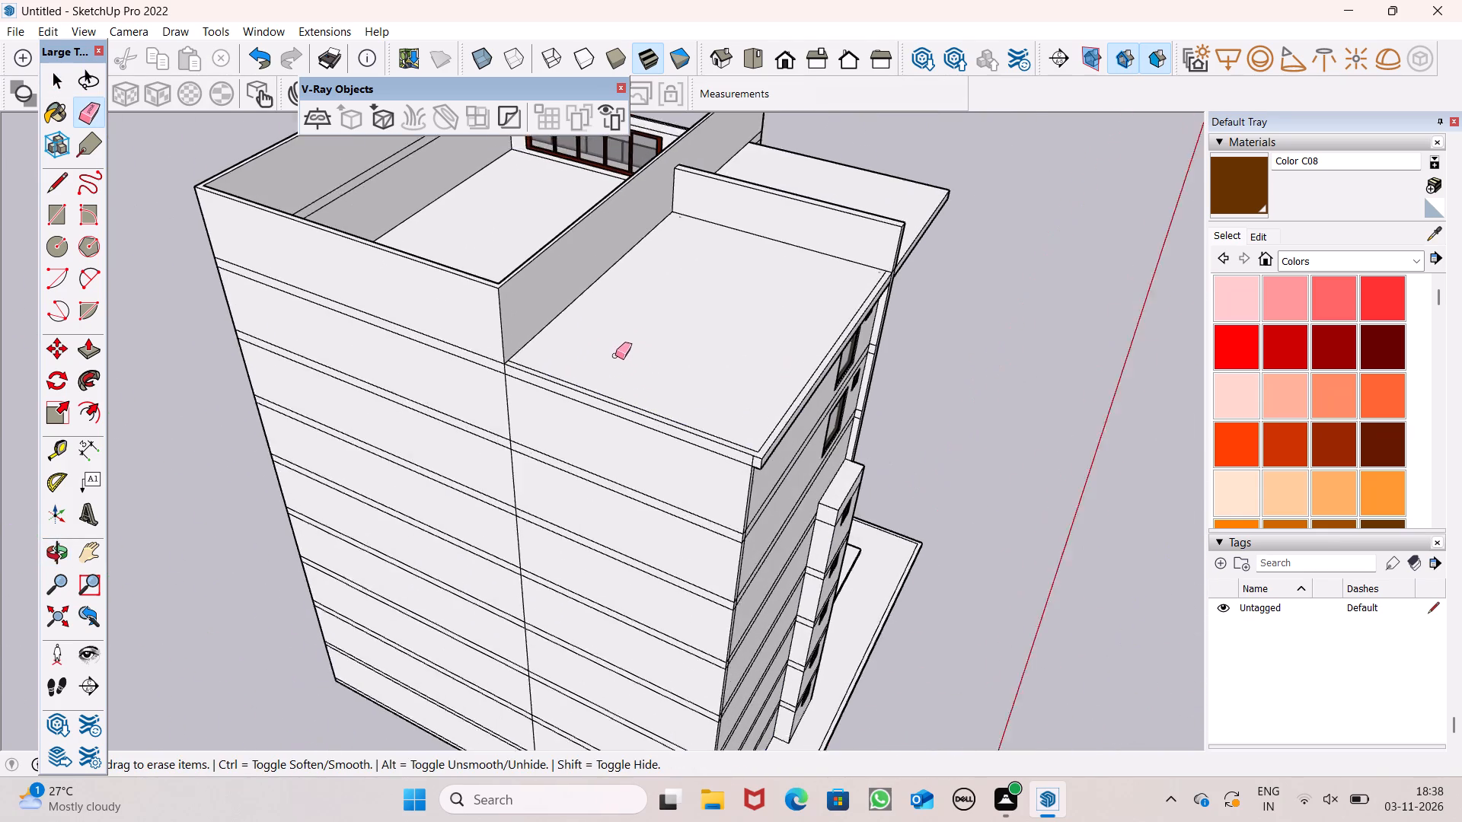
Push/Pull the 9" L-shaped edge strip of the roof section up about 6' 6" as parapet walls level with the dividing wall.
{"action": "scroll", "coordinate": [615, 355], "scroll_direction": "up", "scroll_amount": 1}
{"action": "key", "text": "space"}
{"action": "left_click", "coordinate": [80, 350]}
{"action": "middle_click_drag", "start_coordinate": [761, 495], "coordinate": [588, 551]}
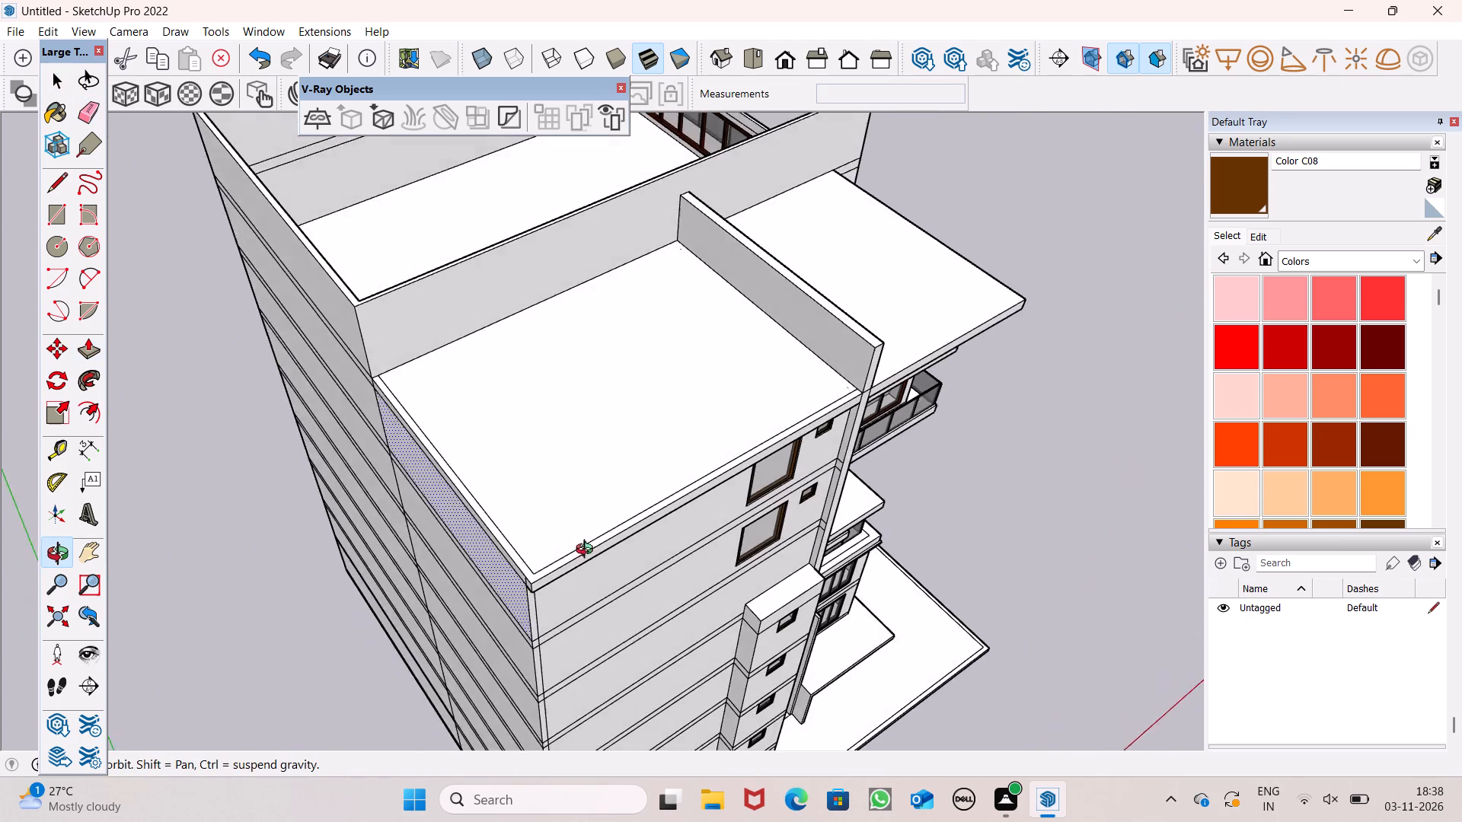
{"action": "middle_click_drag", "start_coordinate": [588, 551], "coordinate": [578, 546]}
{"action": "scroll", "coordinate": [578, 546], "scroll_direction": "up", "scroll_amount": 1}
{"action": "scroll", "coordinate": [750, 466], "scroll_direction": "up", "scroll_amount": 6}
{"action": "scroll", "coordinate": [823, 416], "scroll_direction": "down", "scroll_amount": 9}
{"action": "middle_click_drag", "start_coordinate": [905, 376], "coordinate": [837, 424]}
{"action": "scroll", "coordinate": [801, 362], "scroll_direction": "up", "scroll_amount": 6}
{"action": "middle_click_drag", "start_coordinate": [890, 424], "coordinate": [769, 430]}
{"action": "scroll", "coordinate": [771, 433], "scroll_direction": "up", "scroll_amount": 1}
{"action": "scroll", "coordinate": [787, 393], "scroll_direction": "down", "scroll_amount": 3}
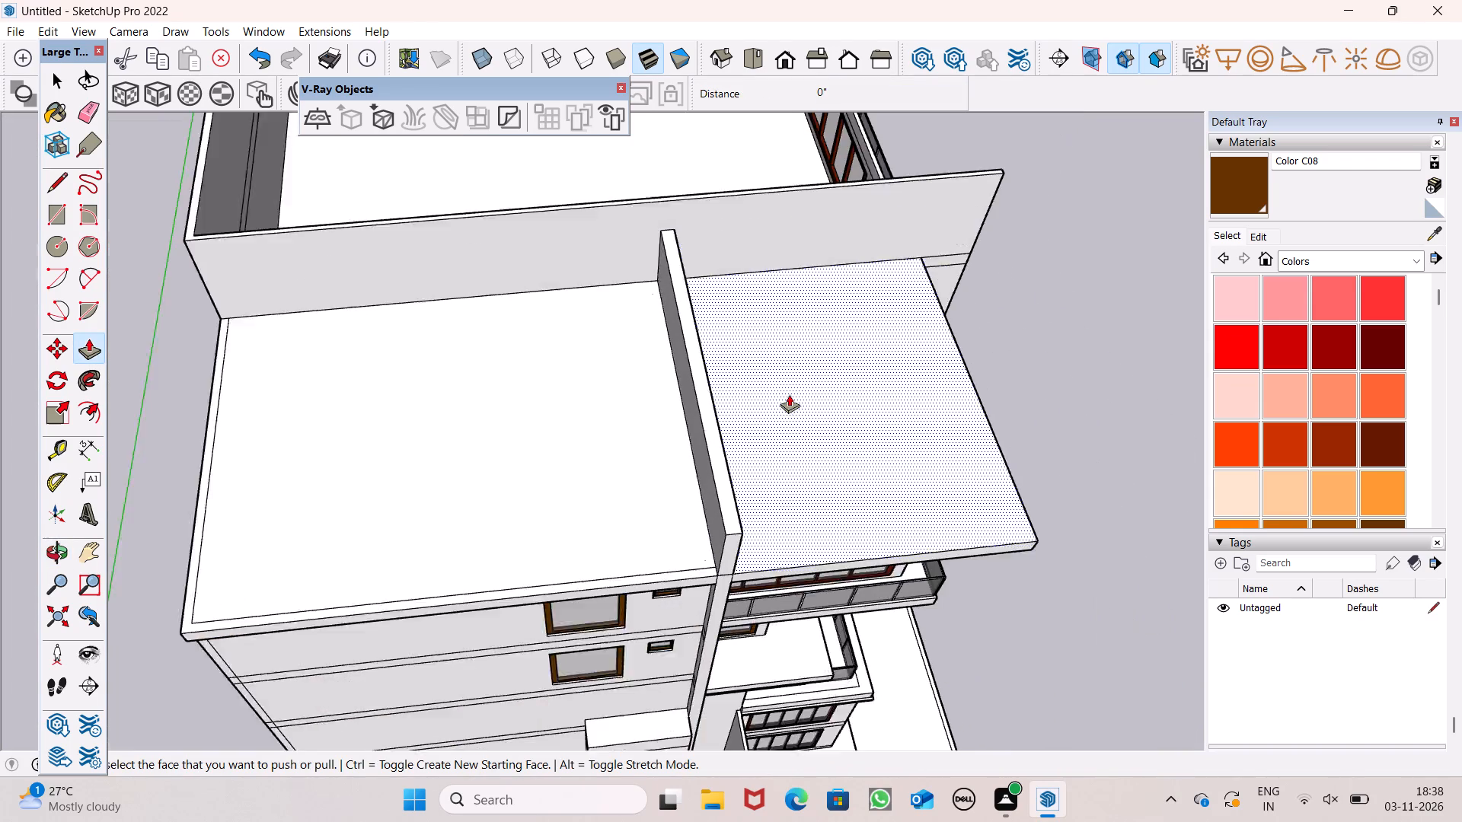
{"action": "scroll", "coordinate": [789, 394], "scroll_direction": "down", "scroll_amount": 7}
{"action": "middle_click_drag", "start_coordinate": [713, 417], "coordinate": [735, 395]}
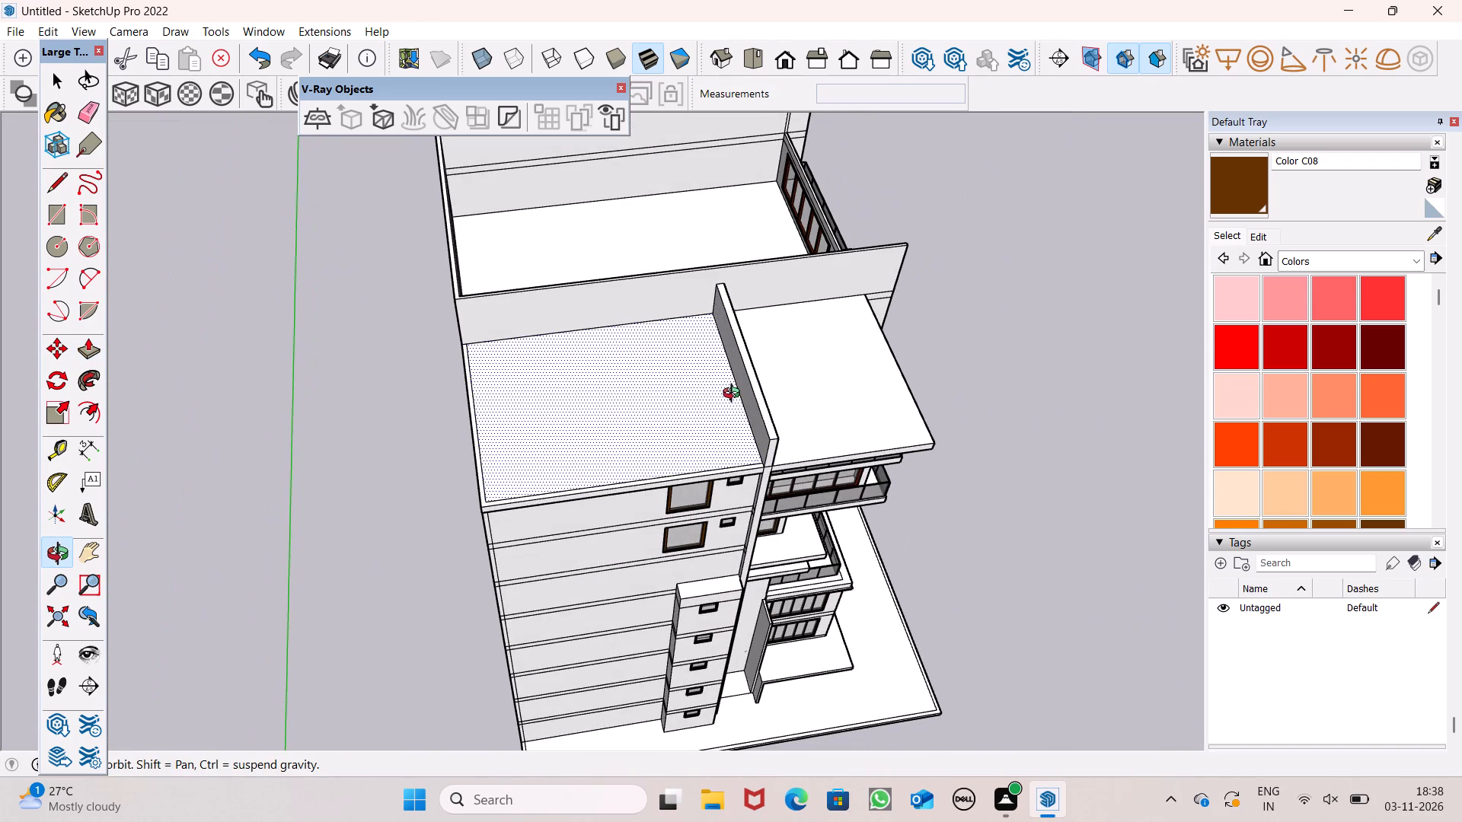
{"action": "middle_click_drag", "start_coordinate": [735, 395], "coordinate": [732, 395]}
{"action": "scroll", "coordinate": [732, 395], "scroll_direction": "up", "scroll_amount": 1}
{"action": "scroll", "coordinate": [825, 429], "scroll_direction": "down", "scroll_amount": 1}
{"action": "scroll", "coordinate": [758, 457], "scroll_direction": "up", "scroll_amount": 5}
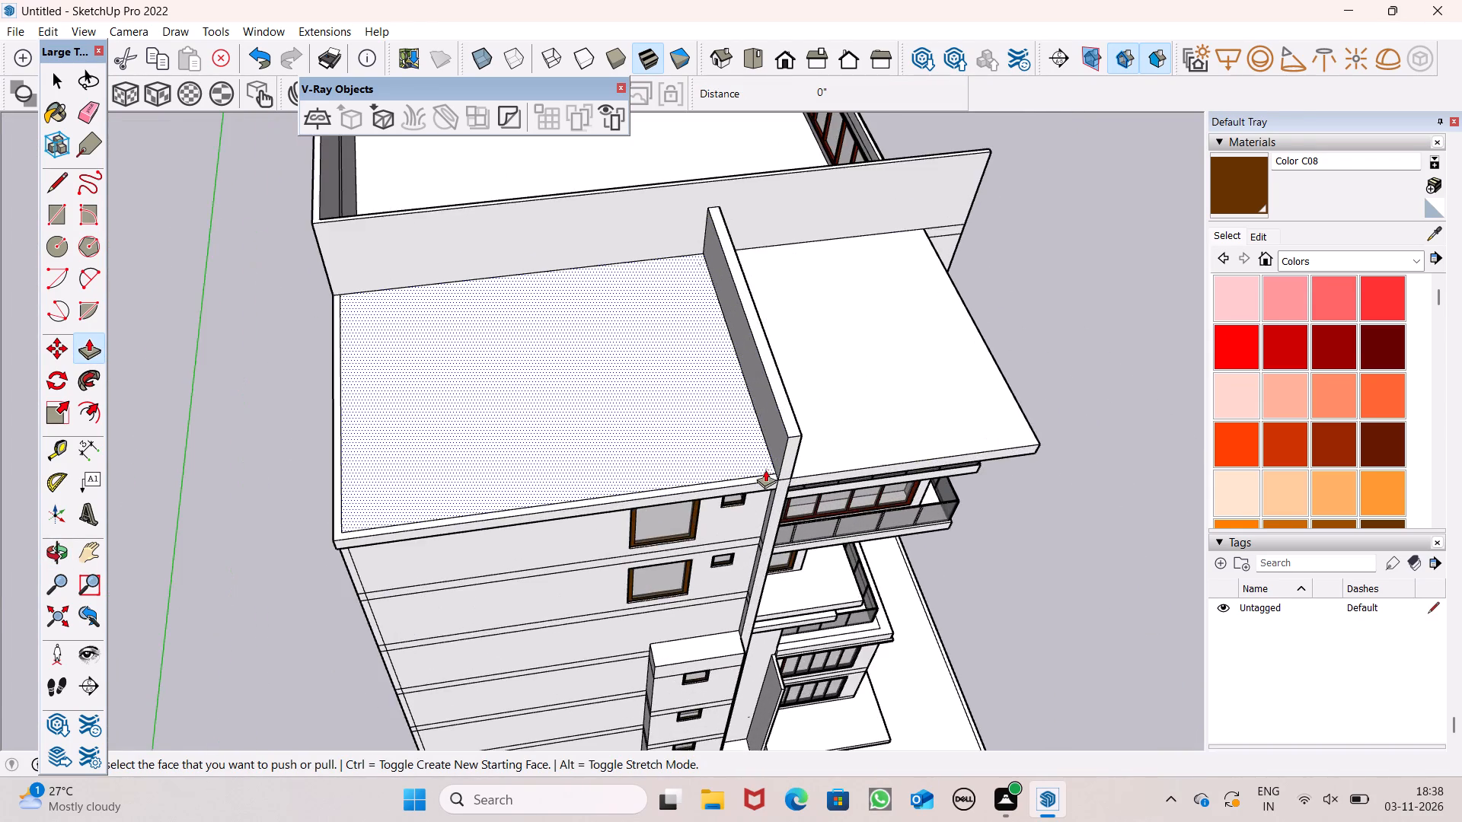
{"action": "scroll", "coordinate": [765, 470], "scroll_direction": "up", "scroll_amount": 5}
{"action": "left_click_drag", "start_coordinate": [774, 487], "coordinate": [796, 447]}
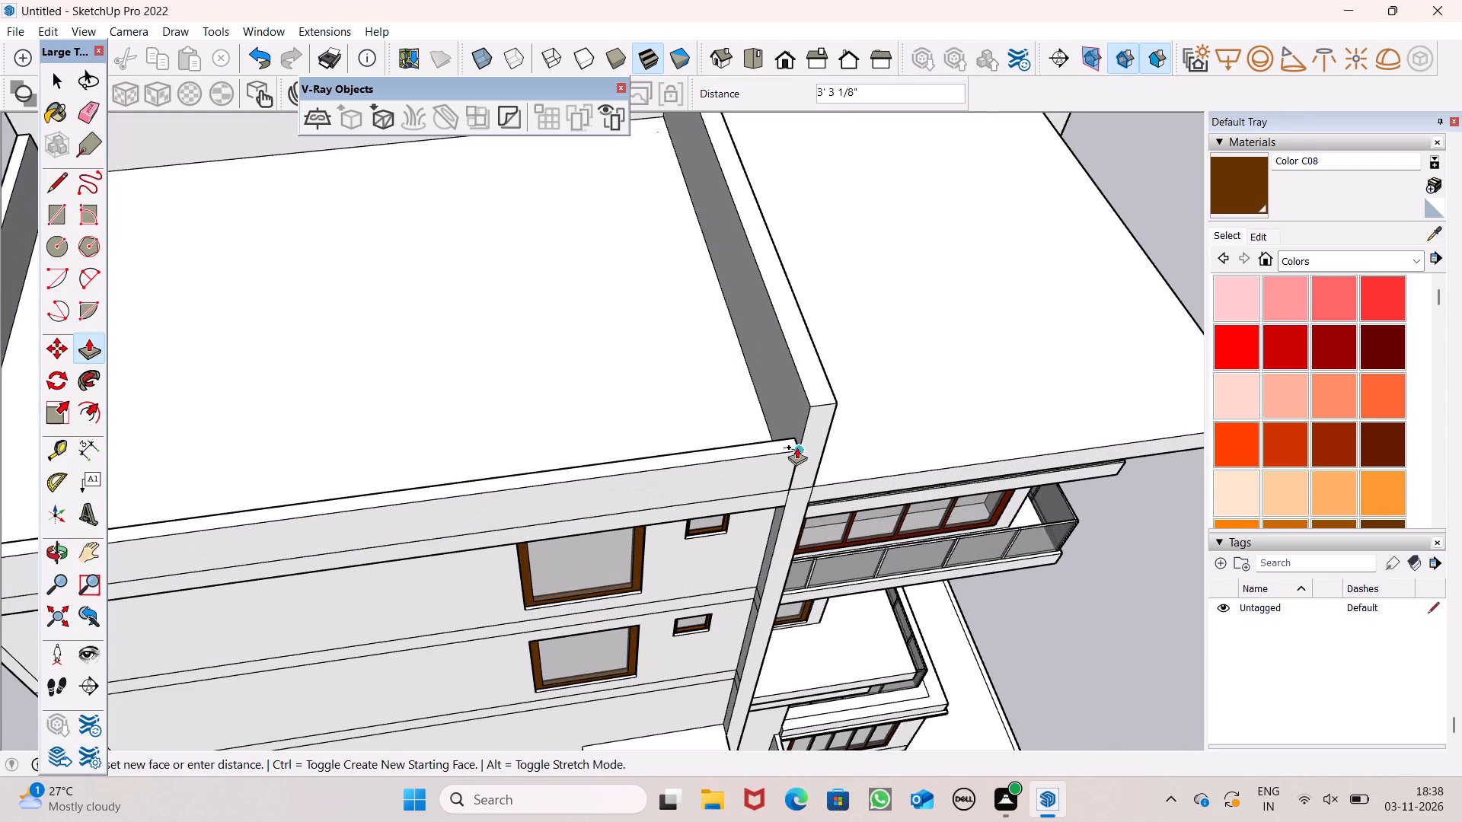
{"action": "left_click_drag", "start_coordinate": [796, 447], "coordinate": [812, 410]}
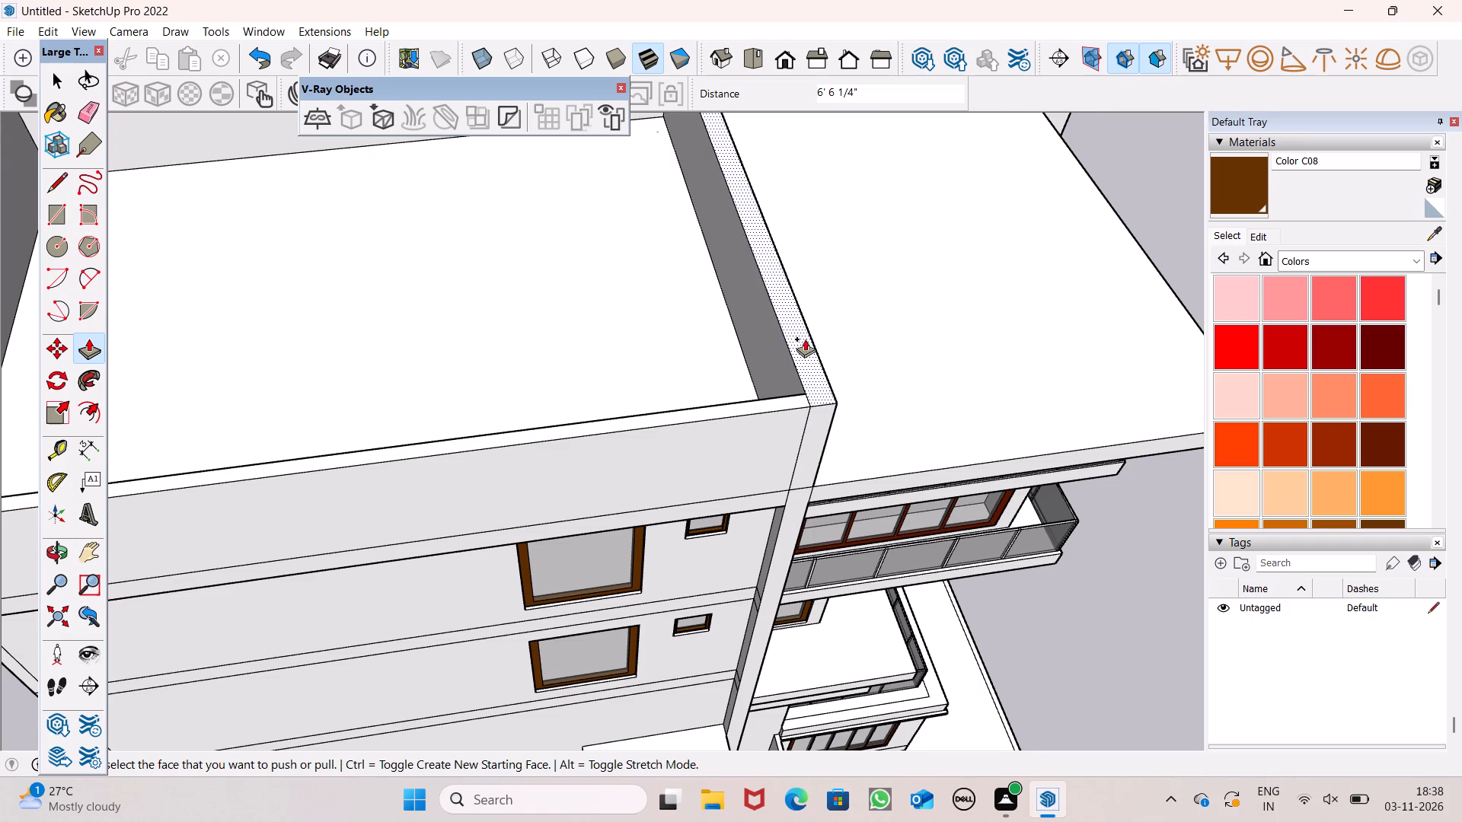
Examine the raised parapet from the side and facade, including its junctions with the dividing wall and the projecting wall.
{"action": "scroll", "coordinate": [804, 338], "scroll_direction": "down", "scroll_amount": 10}
{"action": "middle_click_drag", "start_coordinate": [844, 401], "coordinate": [703, 343]}
{"action": "scroll", "coordinate": [704, 344], "scroll_direction": "up", "scroll_amount": 1}
{"action": "key", "text": "v"}
{"action": "scroll", "coordinate": [707, 322], "scroll_direction": "down", "scroll_amount": 3}
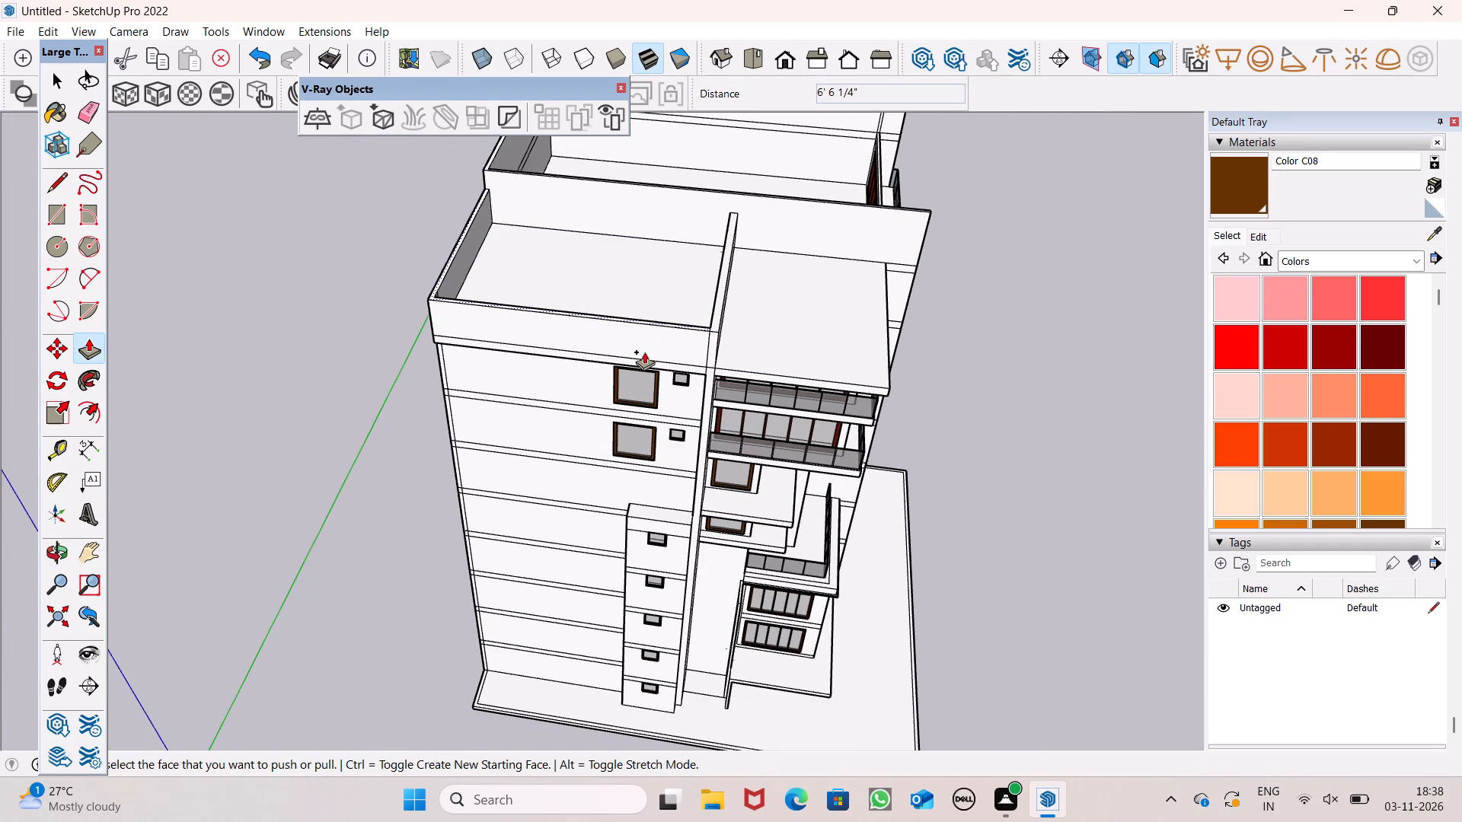
{"action": "middle_click_drag", "start_coordinate": [356, 328], "coordinate": [612, 152]}
{"action": "scroll", "coordinate": [615, 152], "scroll_direction": "up", "scroll_amount": 1}
{"action": "middle_click_drag", "start_coordinate": [670, 232], "coordinate": [724, 219]}
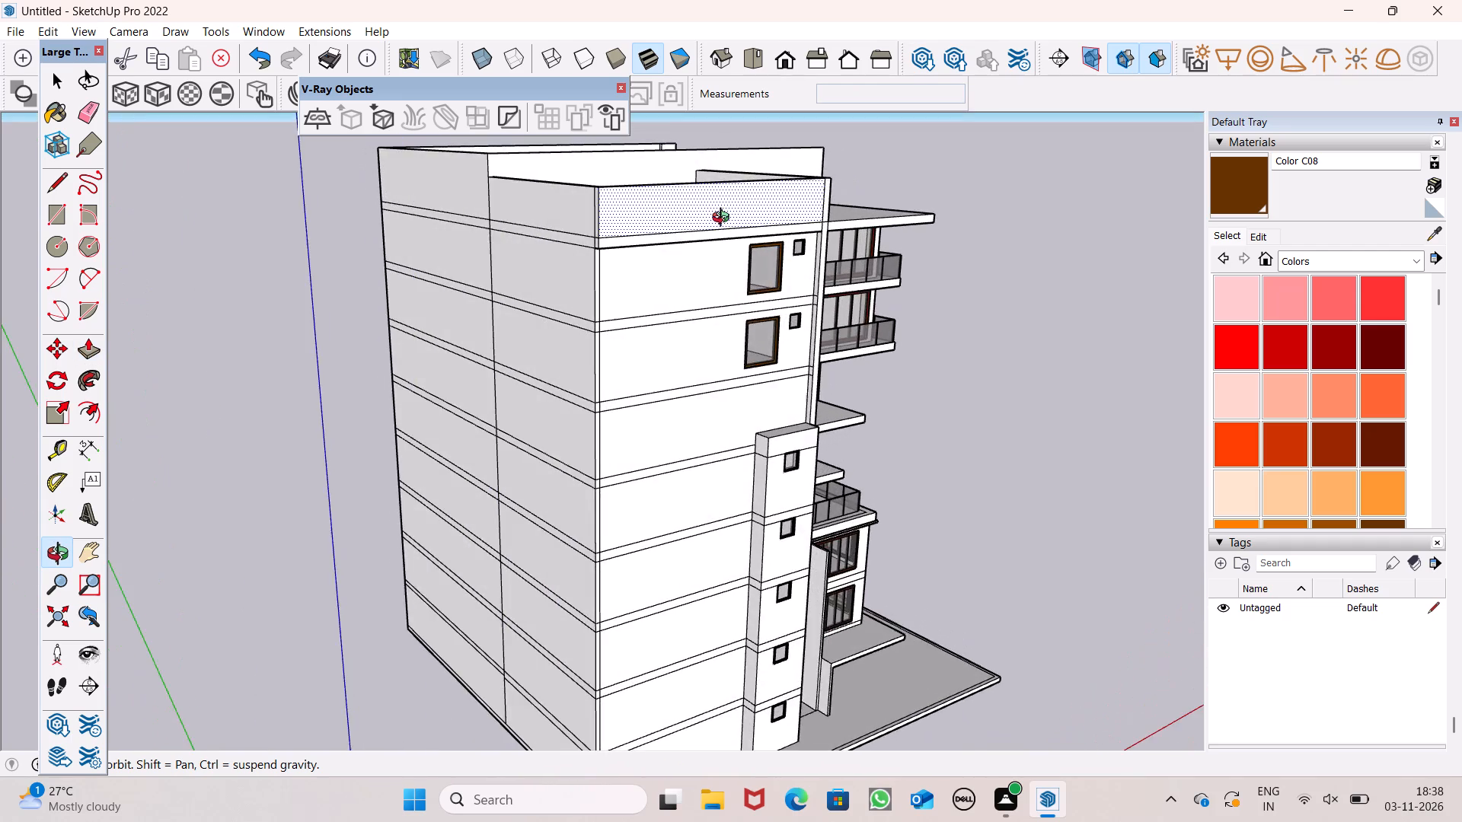
{"action": "middle_click_drag", "start_coordinate": [724, 219], "coordinate": [544, 234]}
{"action": "scroll", "coordinate": [544, 234], "scroll_direction": "up", "scroll_amount": 1}
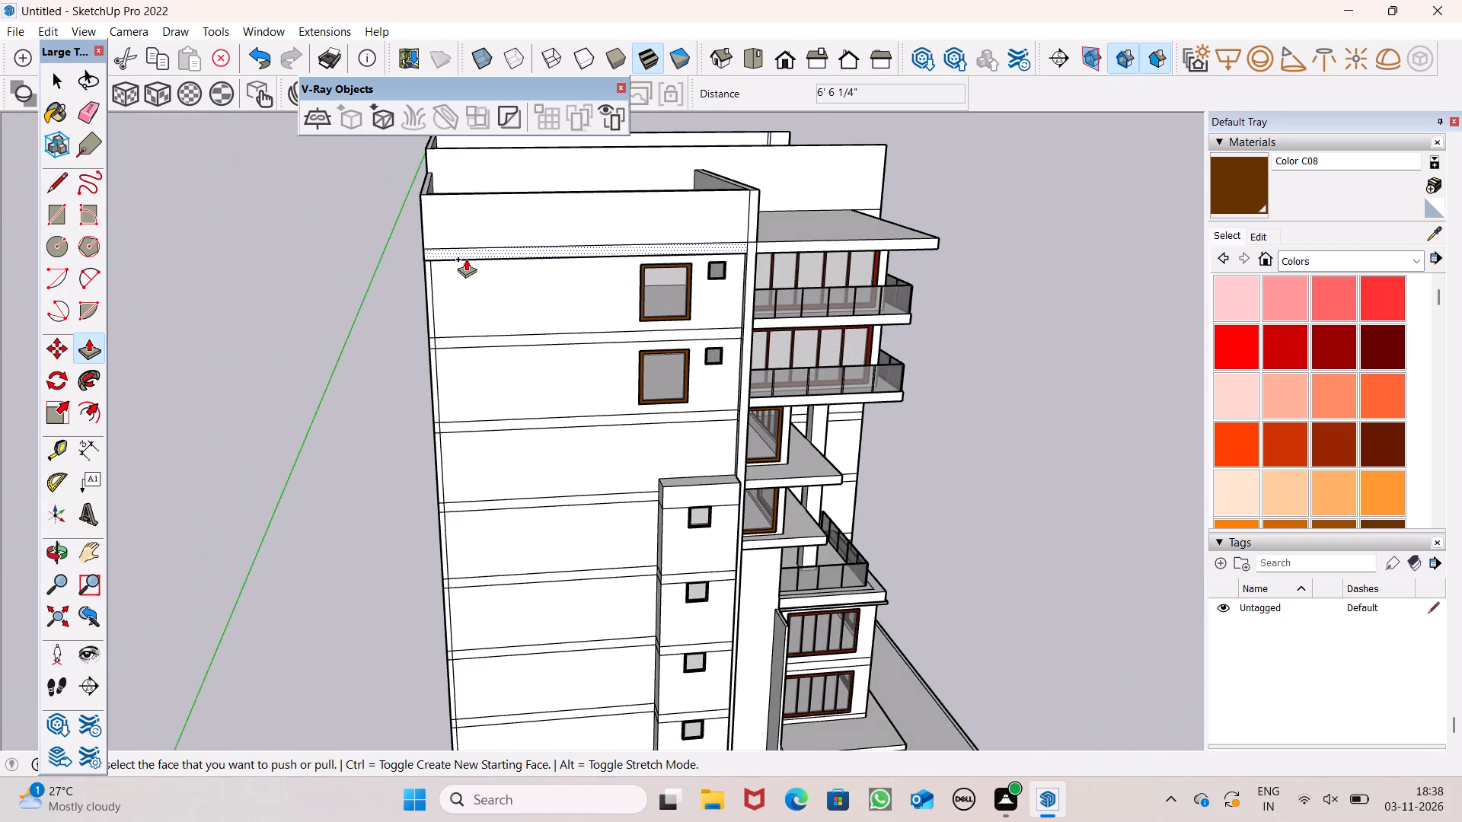
{"action": "middle_click_drag", "start_coordinate": [628, 279], "coordinate": [338, 320]}
{"action": "scroll", "coordinate": [407, 239], "scroll_direction": "up", "scroll_amount": 8}
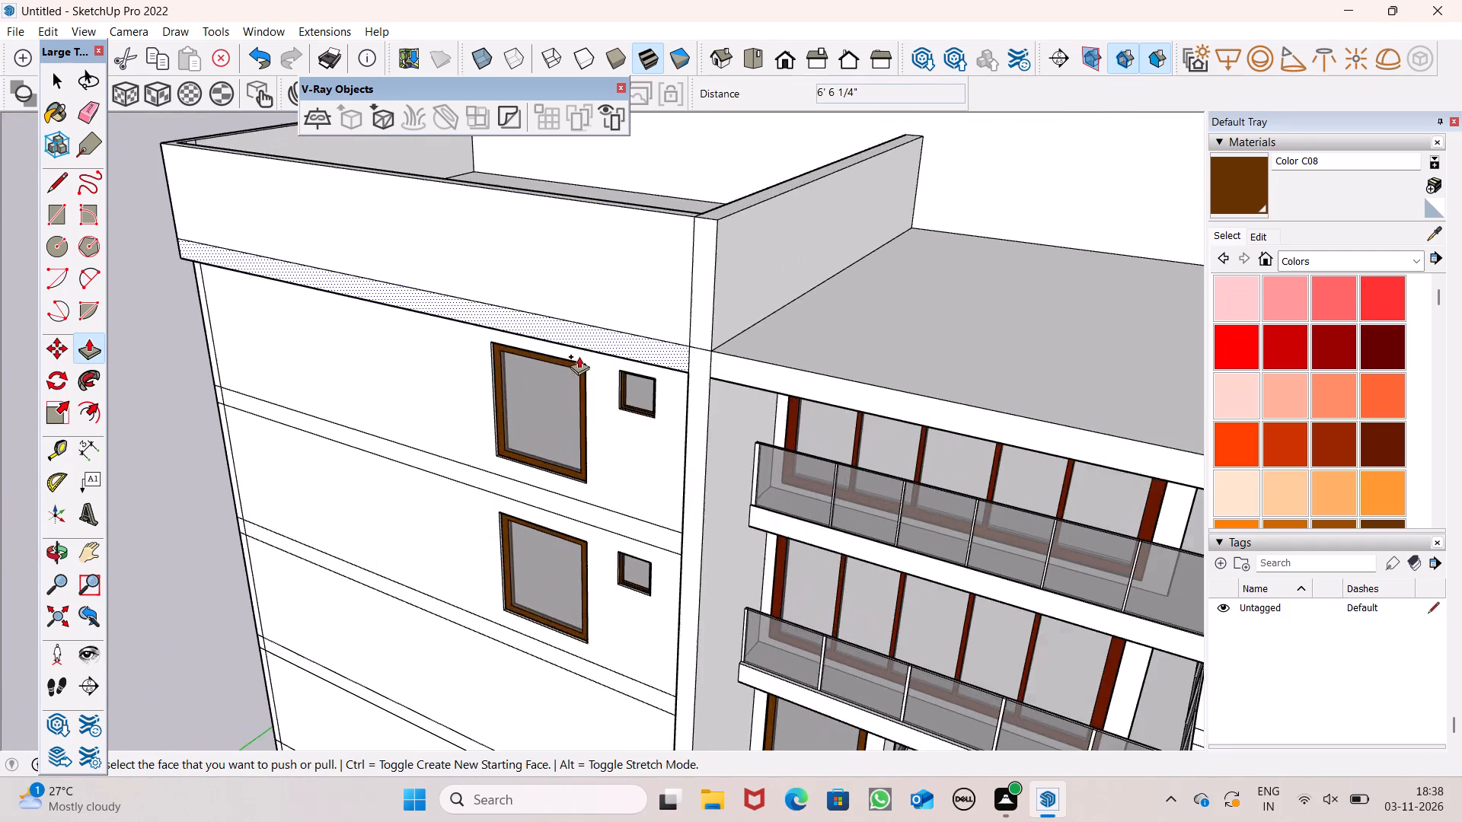
{"action": "middle_click_drag", "start_coordinate": [580, 362], "coordinate": [462, 429]}
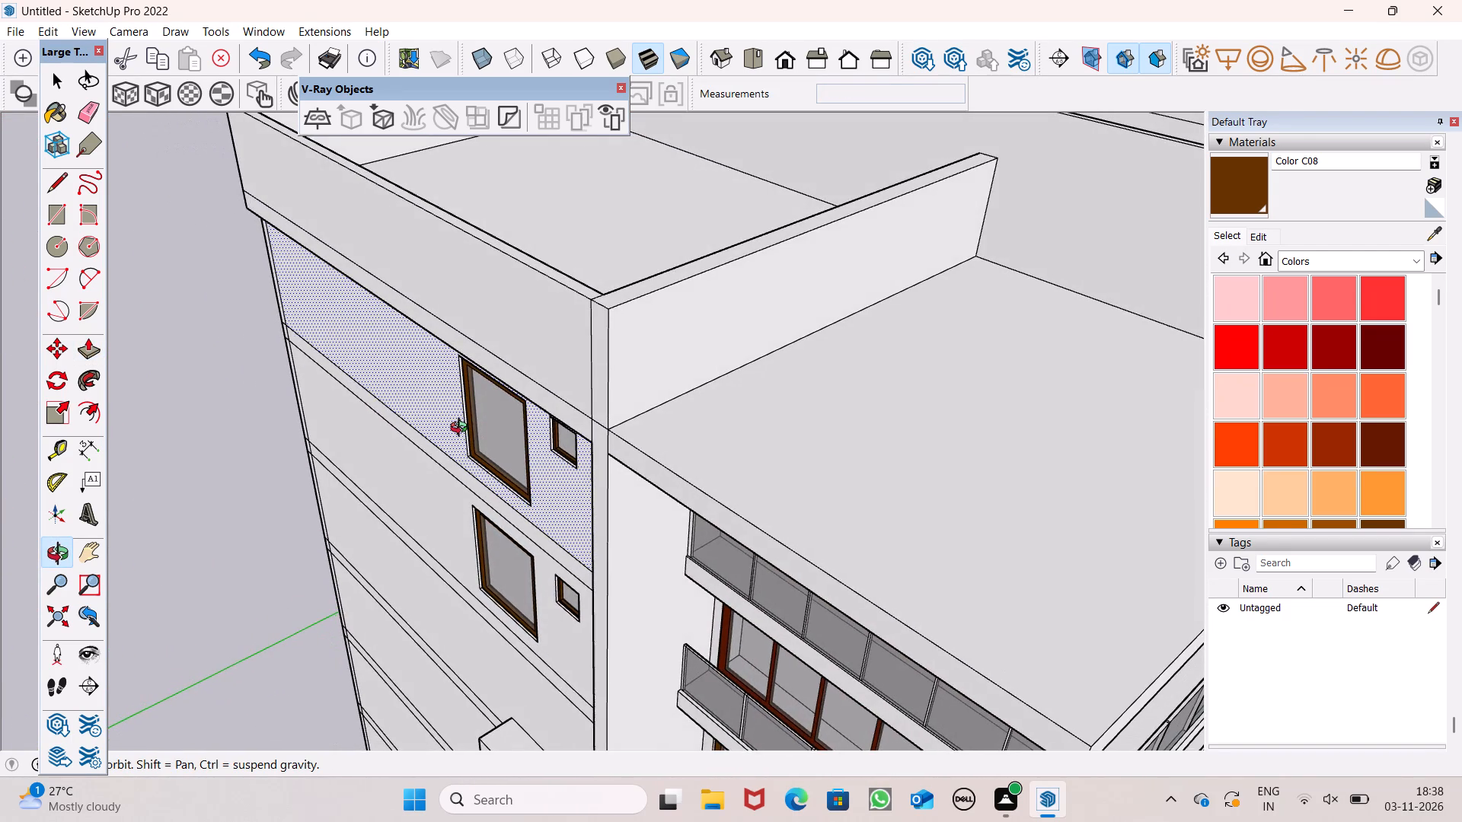
{"action": "middle_click_drag", "start_coordinate": [462, 429], "coordinate": [768, 51]}
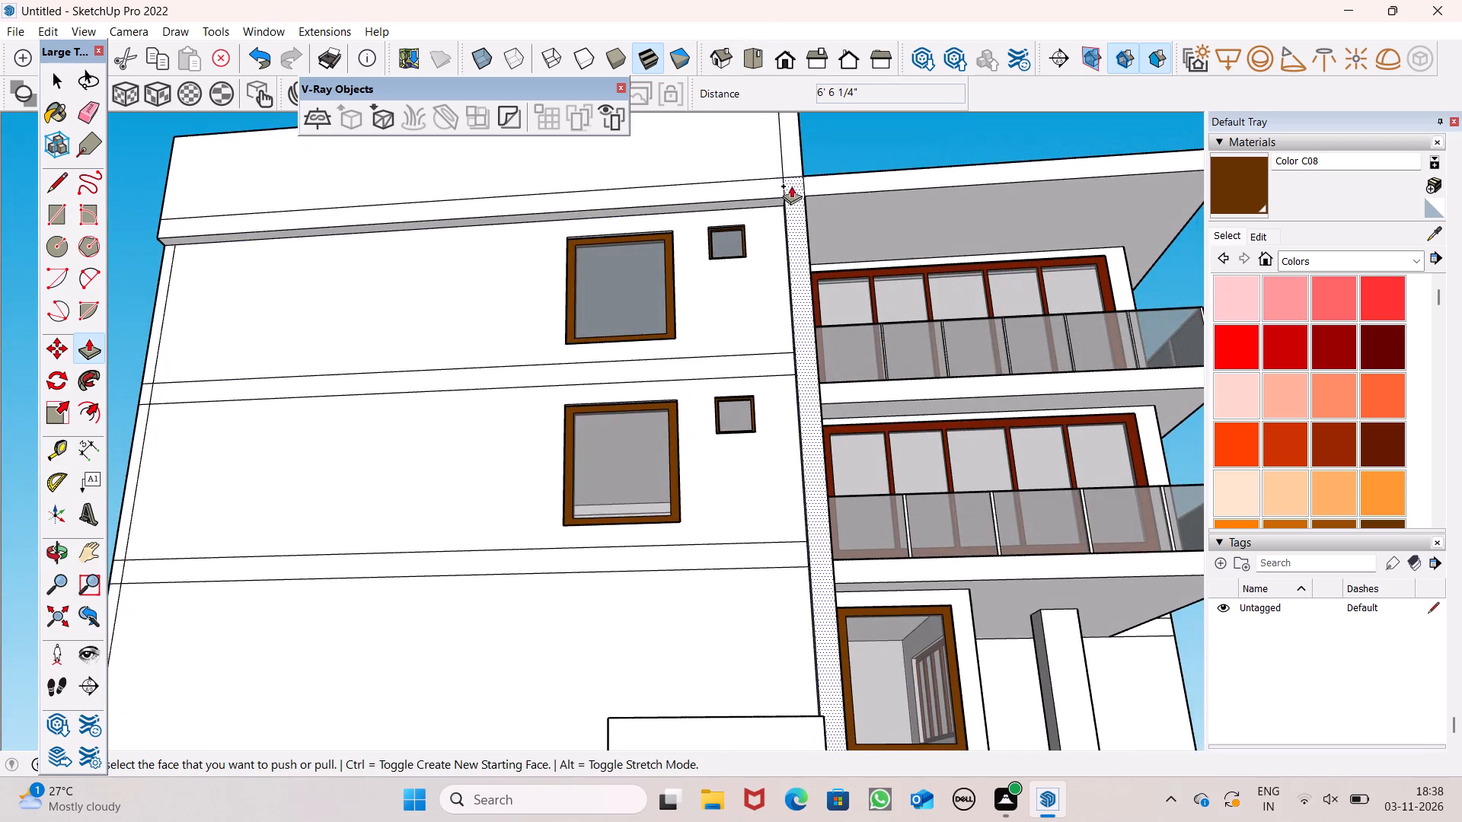
{"action": "scroll", "coordinate": [790, 199], "scroll_direction": "down", "scroll_amount": 1}
{"action": "middle_click_drag", "start_coordinate": [788, 248], "coordinate": [764, 315]}
{"action": "scroll", "coordinate": [764, 315], "scroll_direction": "up", "scroll_amount": 1}
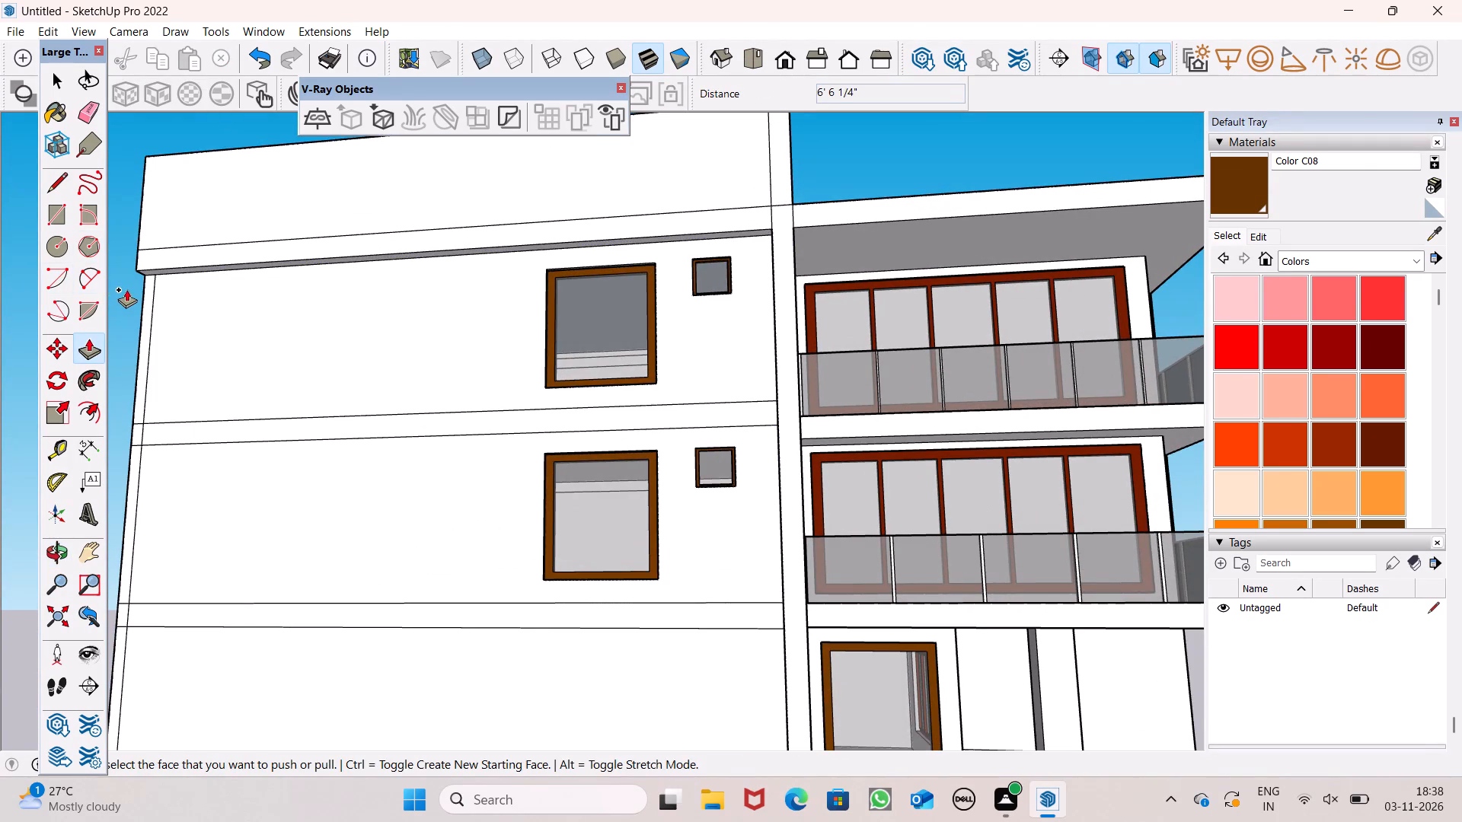
{"action": "middle_click_drag", "start_coordinate": [636, 278], "coordinate": [611, 362]}
{"action": "scroll", "coordinate": [611, 362], "scroll_direction": "up", "scroll_amount": 1}
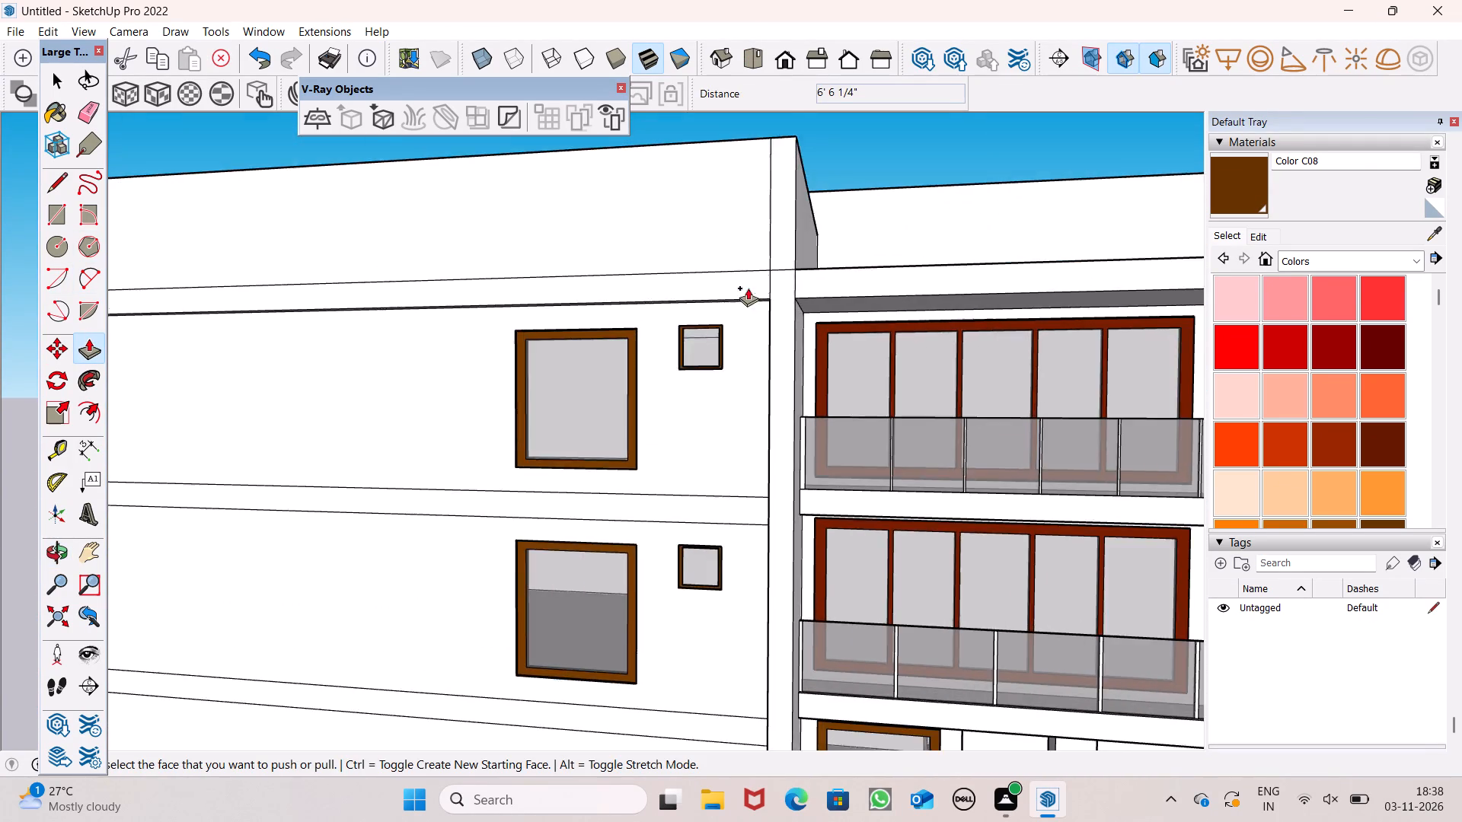
{"action": "scroll", "coordinate": [748, 288], "scroll_direction": "up", "scroll_amount": 7}
{"action": "middle_click_drag", "start_coordinate": [805, 304], "coordinate": [755, 404]}
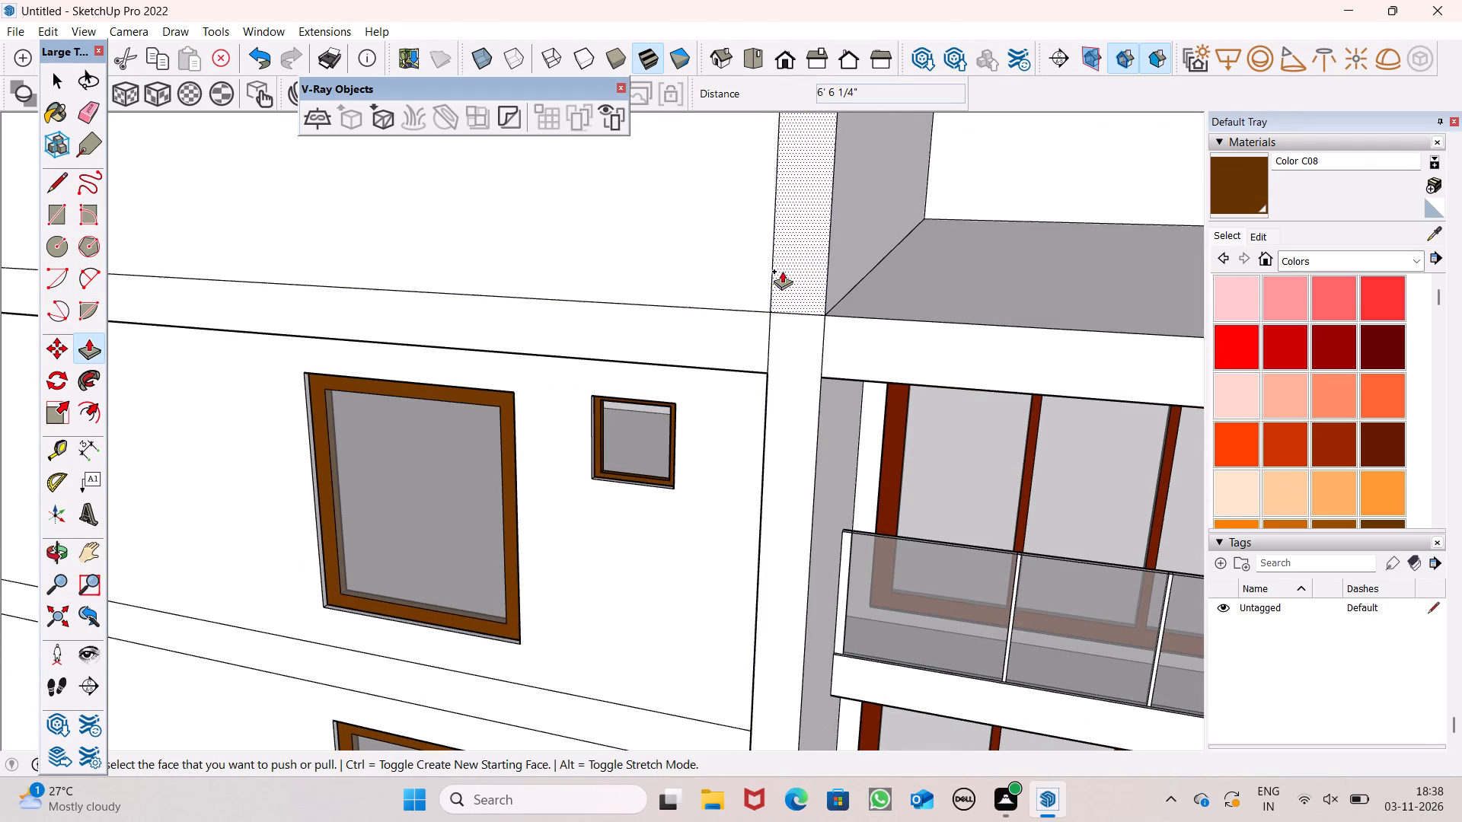
{"action": "scroll", "coordinate": [811, 271], "scroll_direction": "down", "scroll_amount": 2}
{"action": "middle_click_drag", "start_coordinate": [910, 269], "coordinate": [1057, 0]}
{"action": "scroll", "coordinate": [974, 294], "scroll_direction": "down", "scroll_amount": 6}
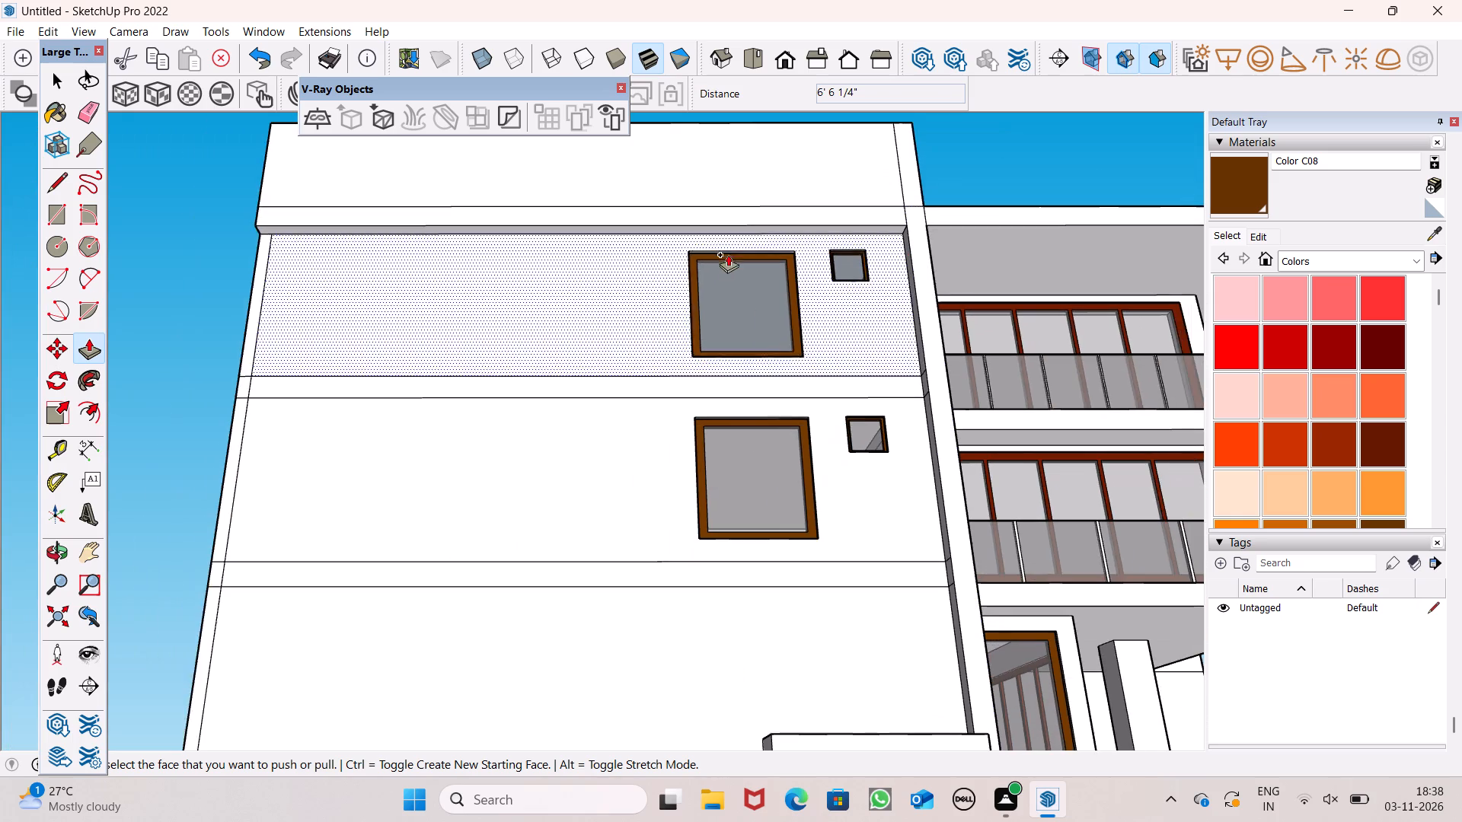
{"action": "scroll", "coordinate": [708, 253], "scroll_direction": "down", "scroll_amount": 2}
{"action": "middle_click_drag", "start_coordinate": [787, 295], "coordinate": [664, 396]}
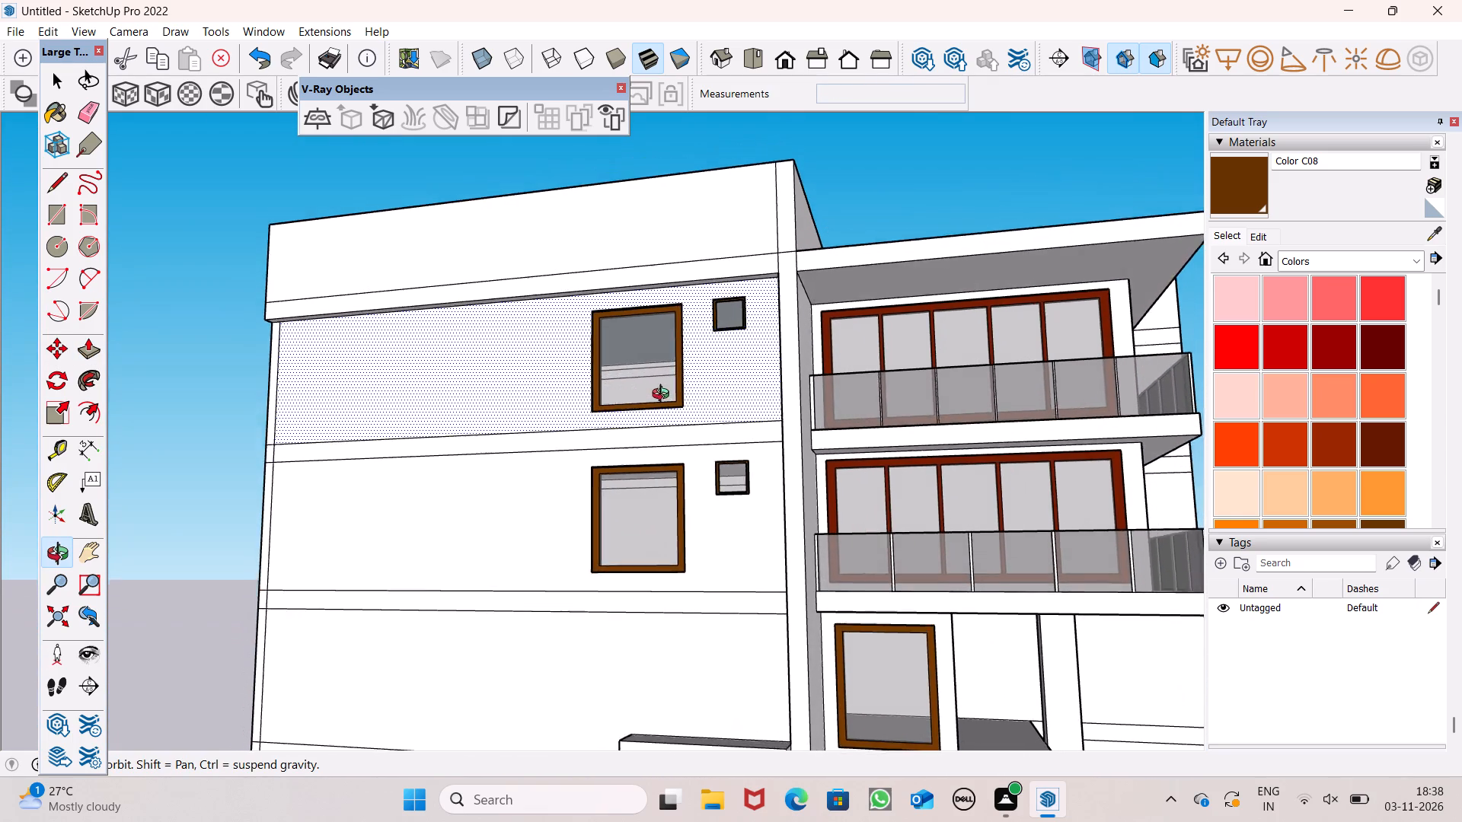
{"action": "middle_click_drag", "start_coordinate": [664, 396], "coordinate": [667, 397]}
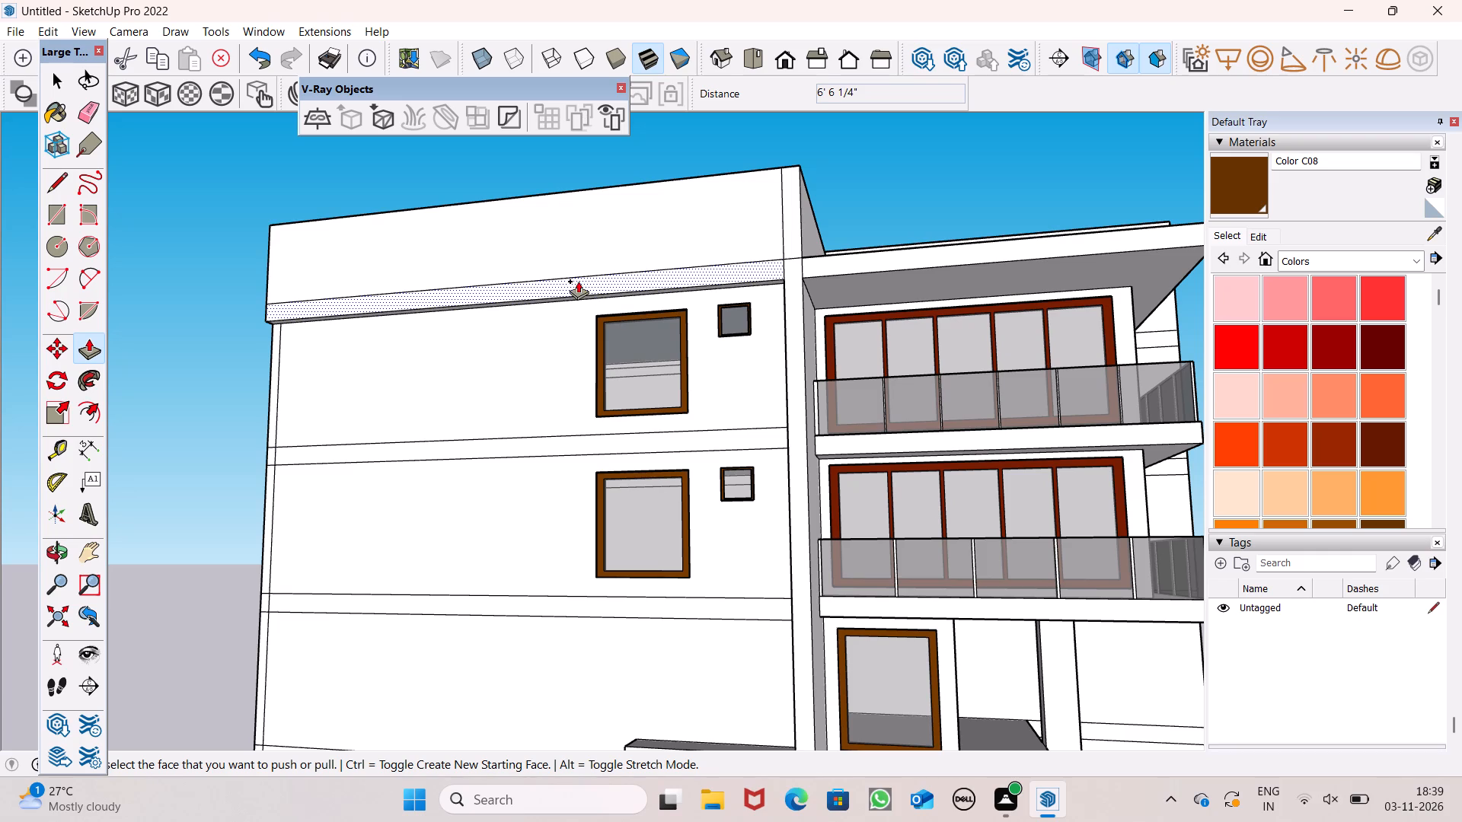
{"action": "scroll", "coordinate": [529, 257], "scroll_direction": "down", "scroll_amount": 3}
{"action": "middle_click_drag", "start_coordinate": [614, 325], "coordinate": [541, 478]}
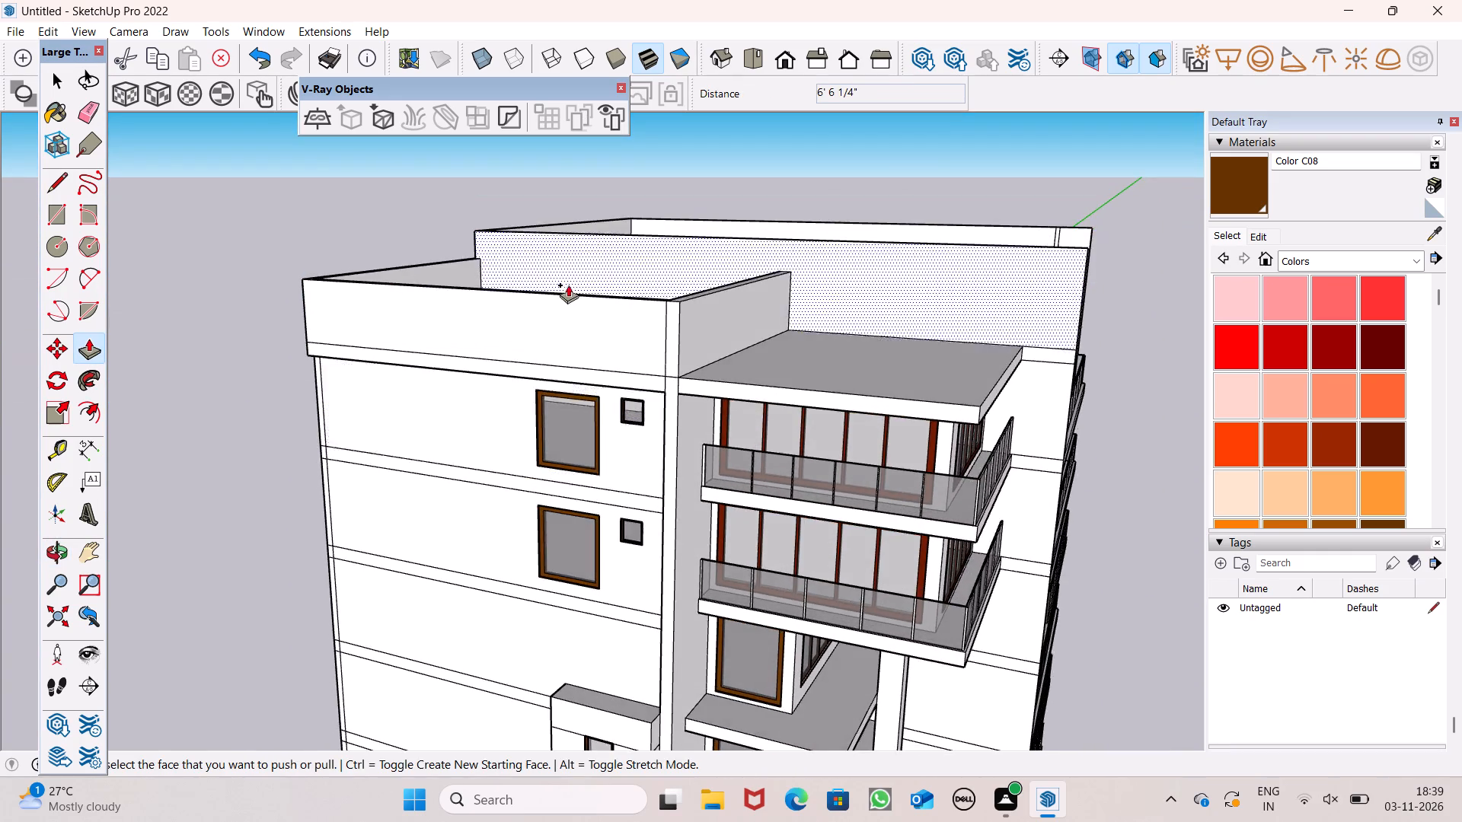
{"action": "scroll", "coordinate": [563, 285], "scroll_direction": "down", "scroll_amount": 4}
{"action": "middle_click_drag", "start_coordinate": [635, 330], "coordinate": [774, 462]}
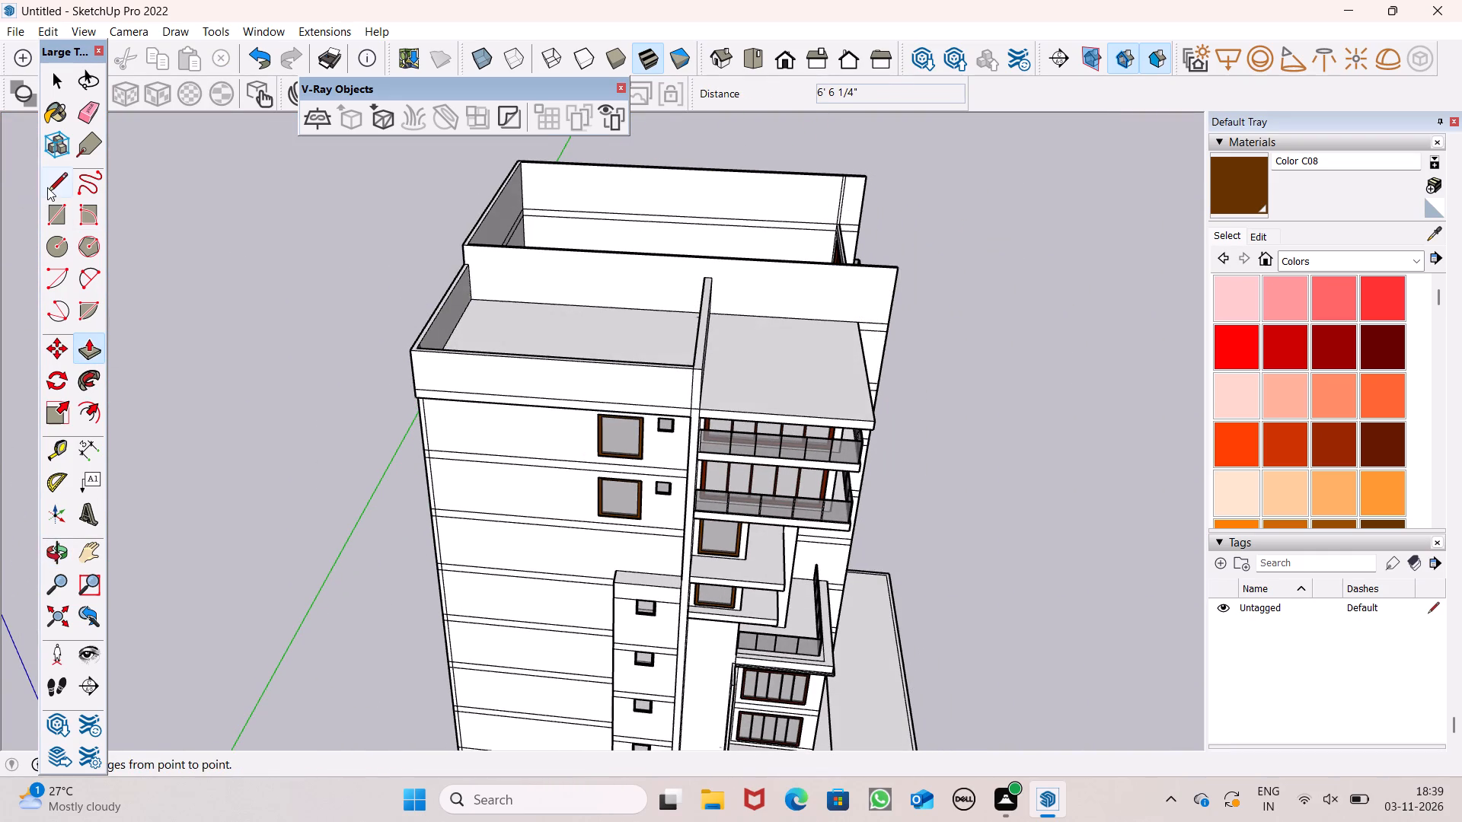
Draw a line about 40' 2" long along the higher wall, from the side parapet's top inner corner to the dividing wall's top corner.
{"action": "left_click", "coordinate": [48, 186]}
{"action": "middle_click_drag", "start_coordinate": [318, 301], "coordinate": [417, 384]}
{"action": "scroll", "coordinate": [412, 384], "scroll_direction": "up", "scroll_amount": 1}
{"action": "scroll", "coordinate": [503, 382], "scroll_direction": "up", "scroll_amount": 6}
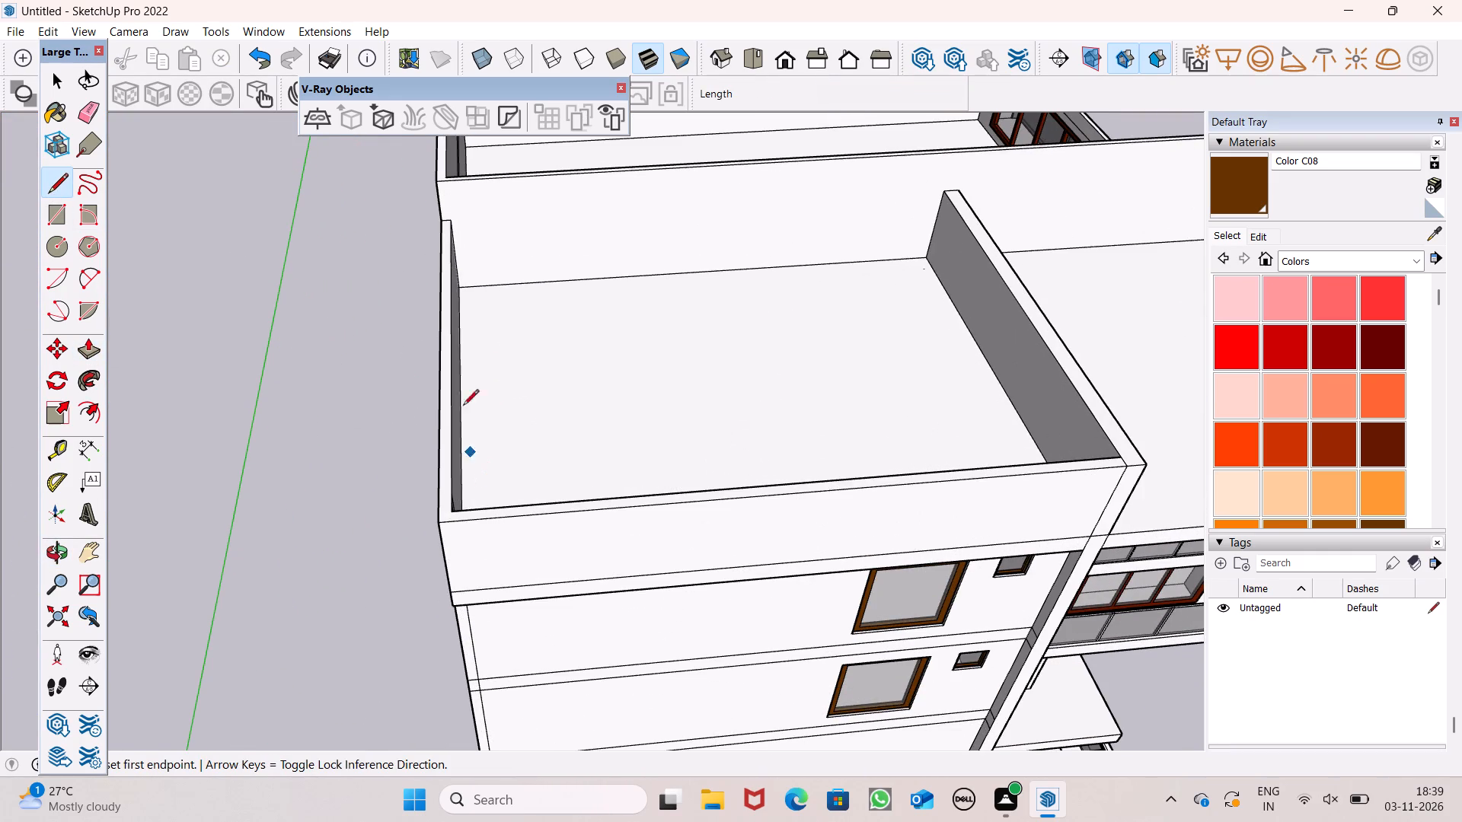
{"action": "left_click", "coordinate": [455, 222]}
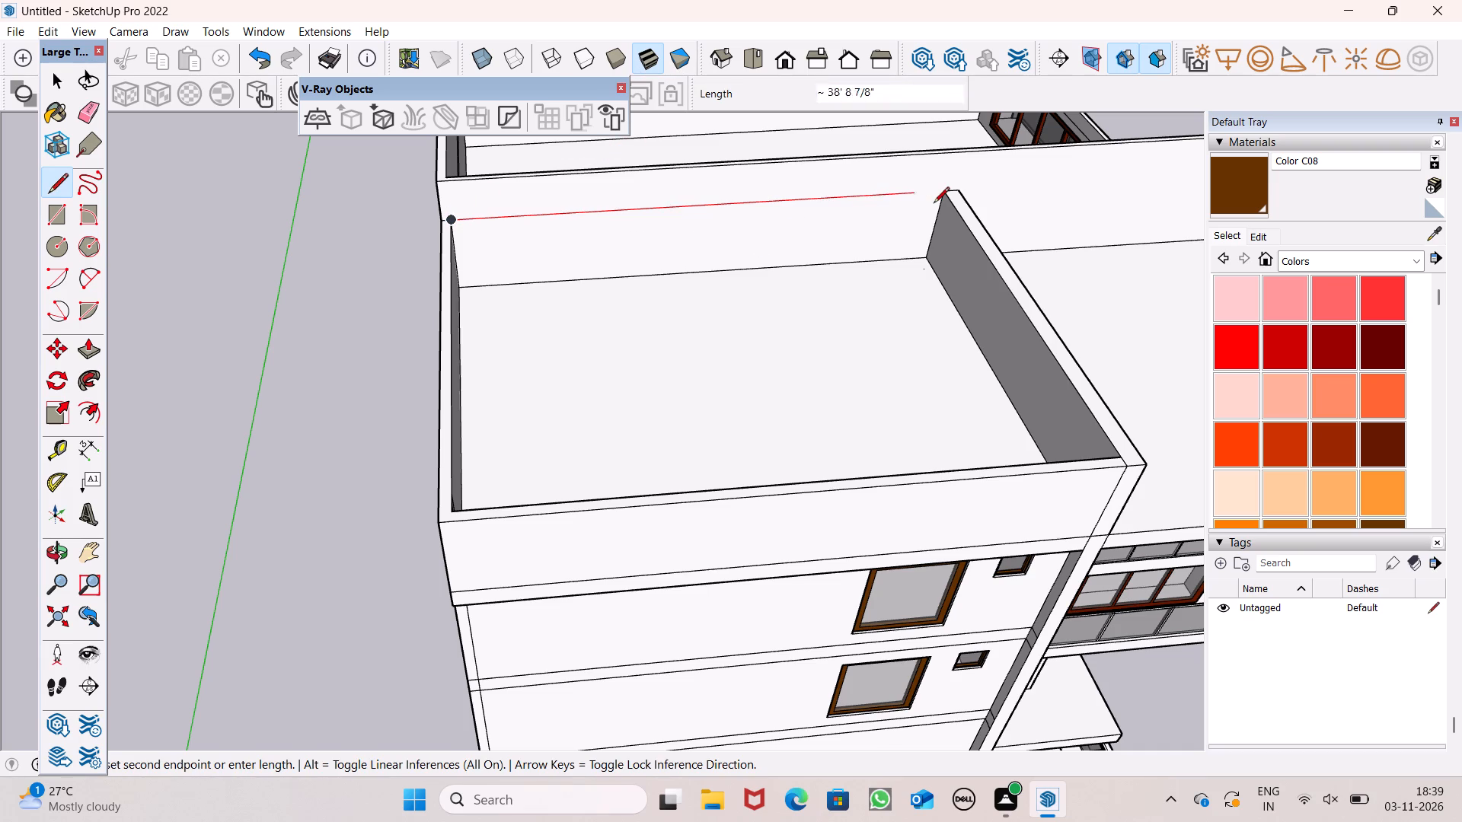
{"action": "scroll", "coordinate": [941, 201], "scroll_direction": "up", "scroll_amount": 3}
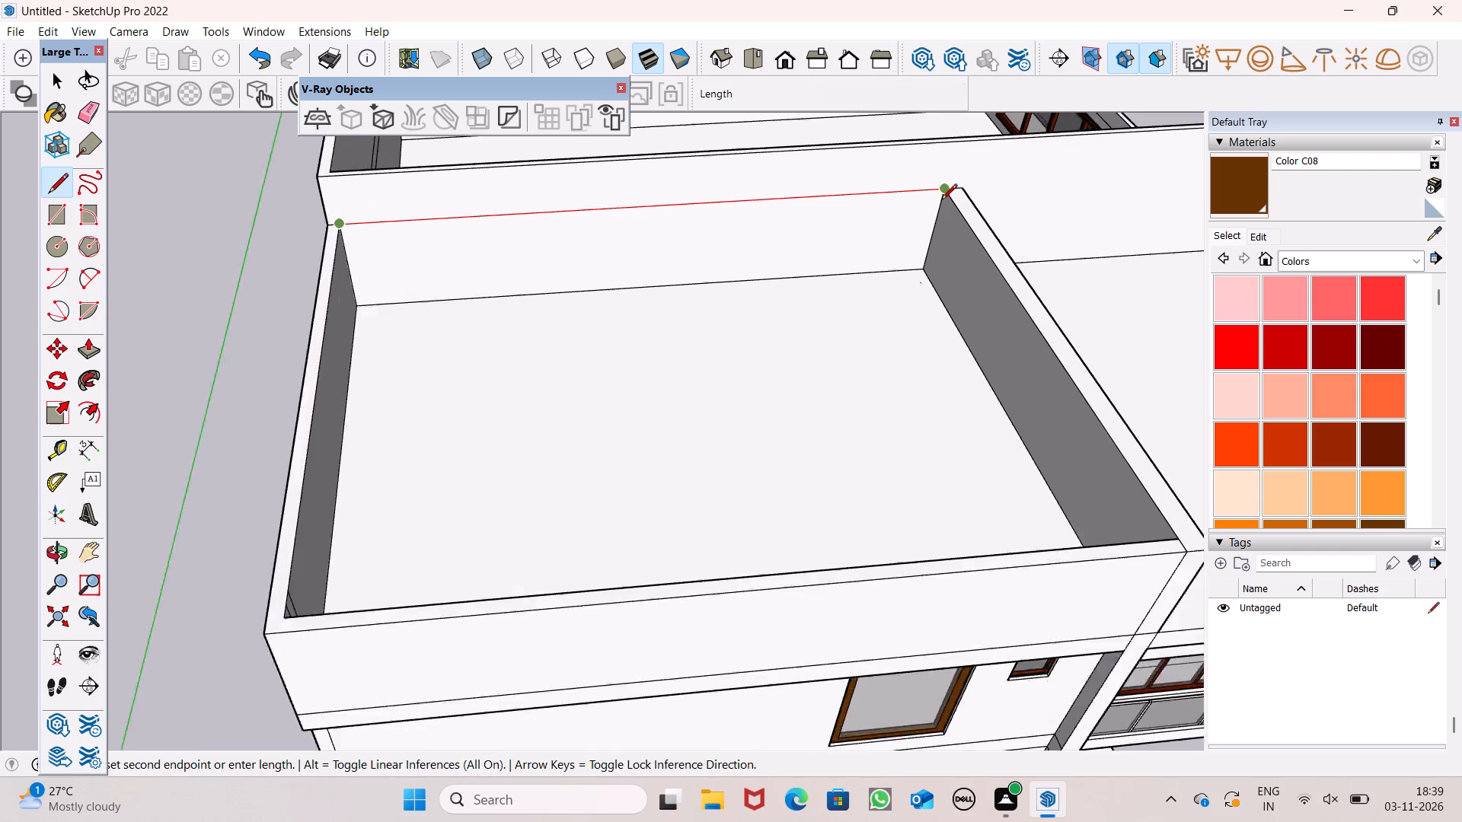
{"action": "scroll", "coordinate": [941, 201], "scroll_direction": "up", "scroll_amount": 3}
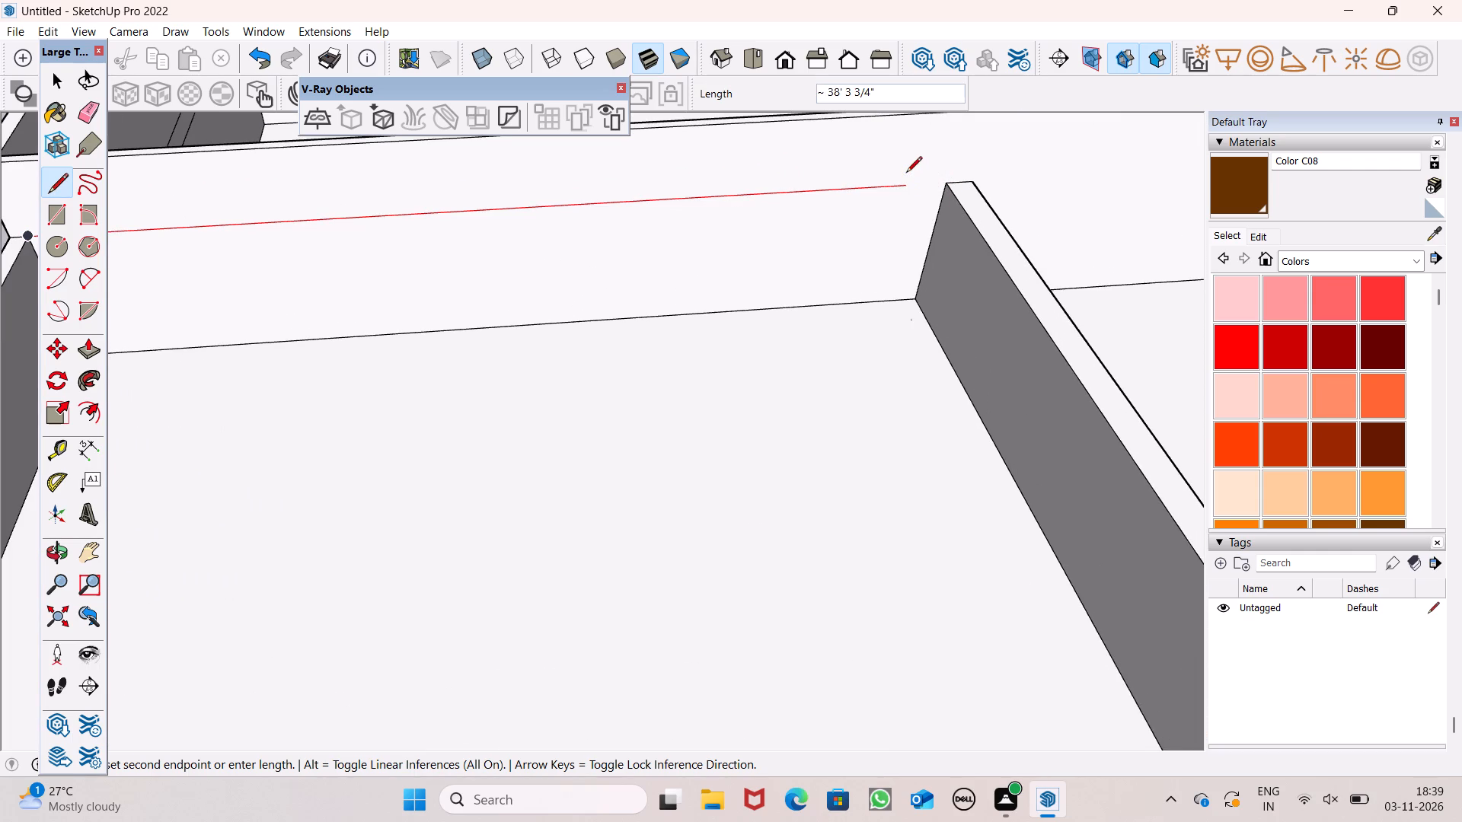
{"action": "left_click", "coordinate": [945, 186]}
{"action": "scroll", "coordinate": [931, 177], "scroll_direction": "down", "scroll_amount": 6}
{"action": "scroll", "coordinate": [840, 241], "scroll_direction": "down", "scroll_amount": 1}
{"action": "key", "text": "space"}
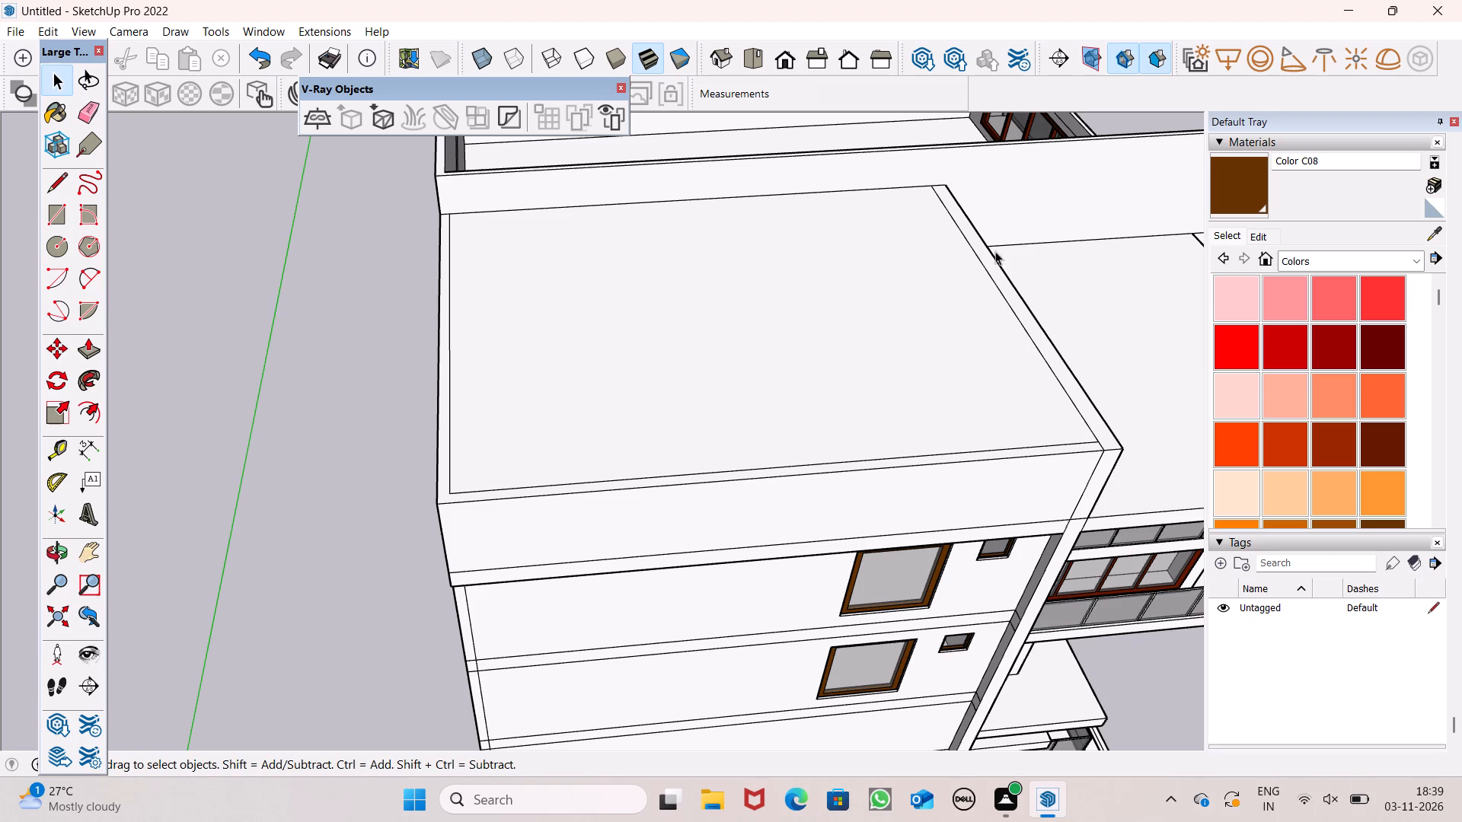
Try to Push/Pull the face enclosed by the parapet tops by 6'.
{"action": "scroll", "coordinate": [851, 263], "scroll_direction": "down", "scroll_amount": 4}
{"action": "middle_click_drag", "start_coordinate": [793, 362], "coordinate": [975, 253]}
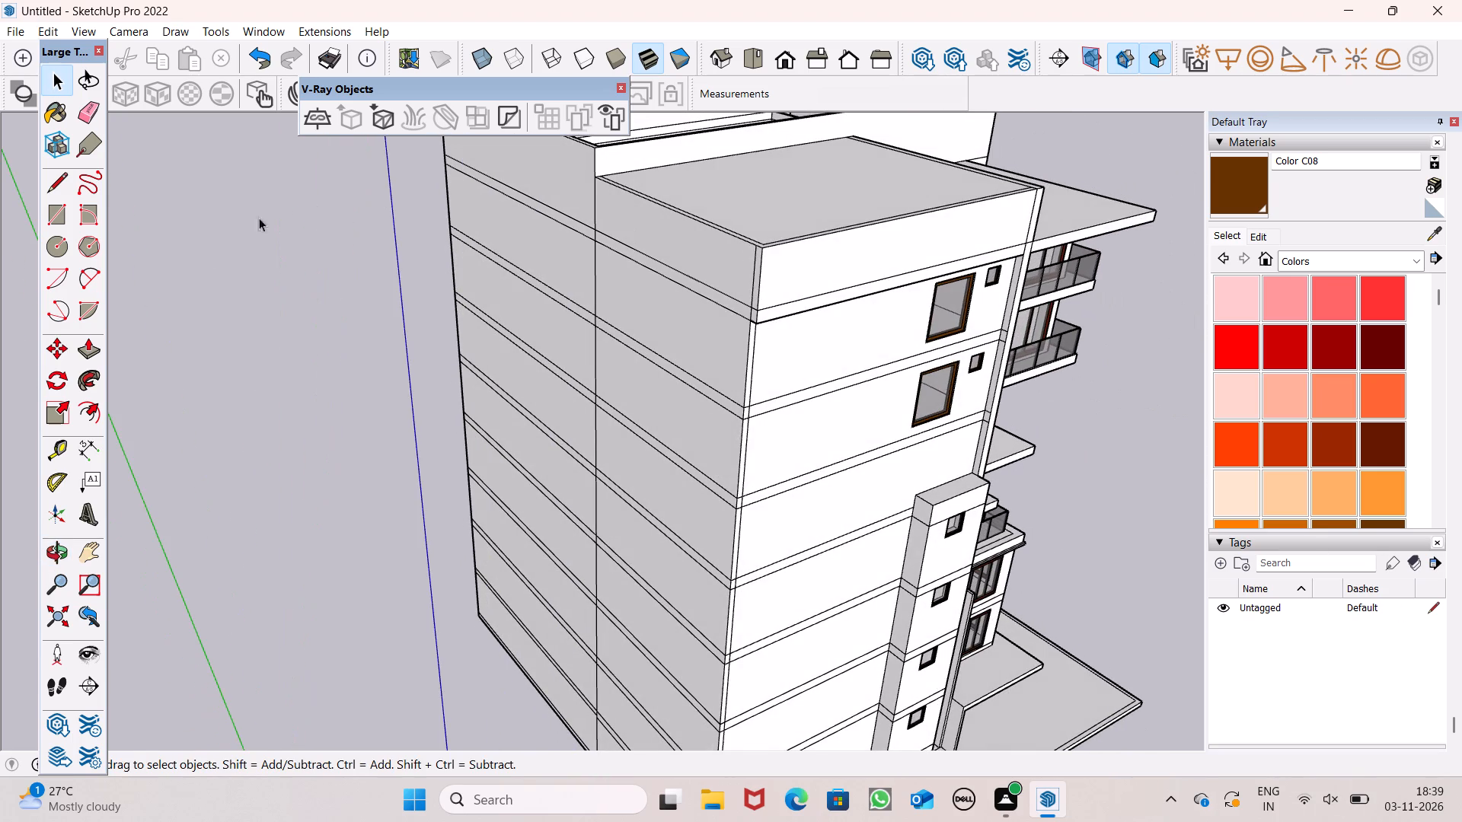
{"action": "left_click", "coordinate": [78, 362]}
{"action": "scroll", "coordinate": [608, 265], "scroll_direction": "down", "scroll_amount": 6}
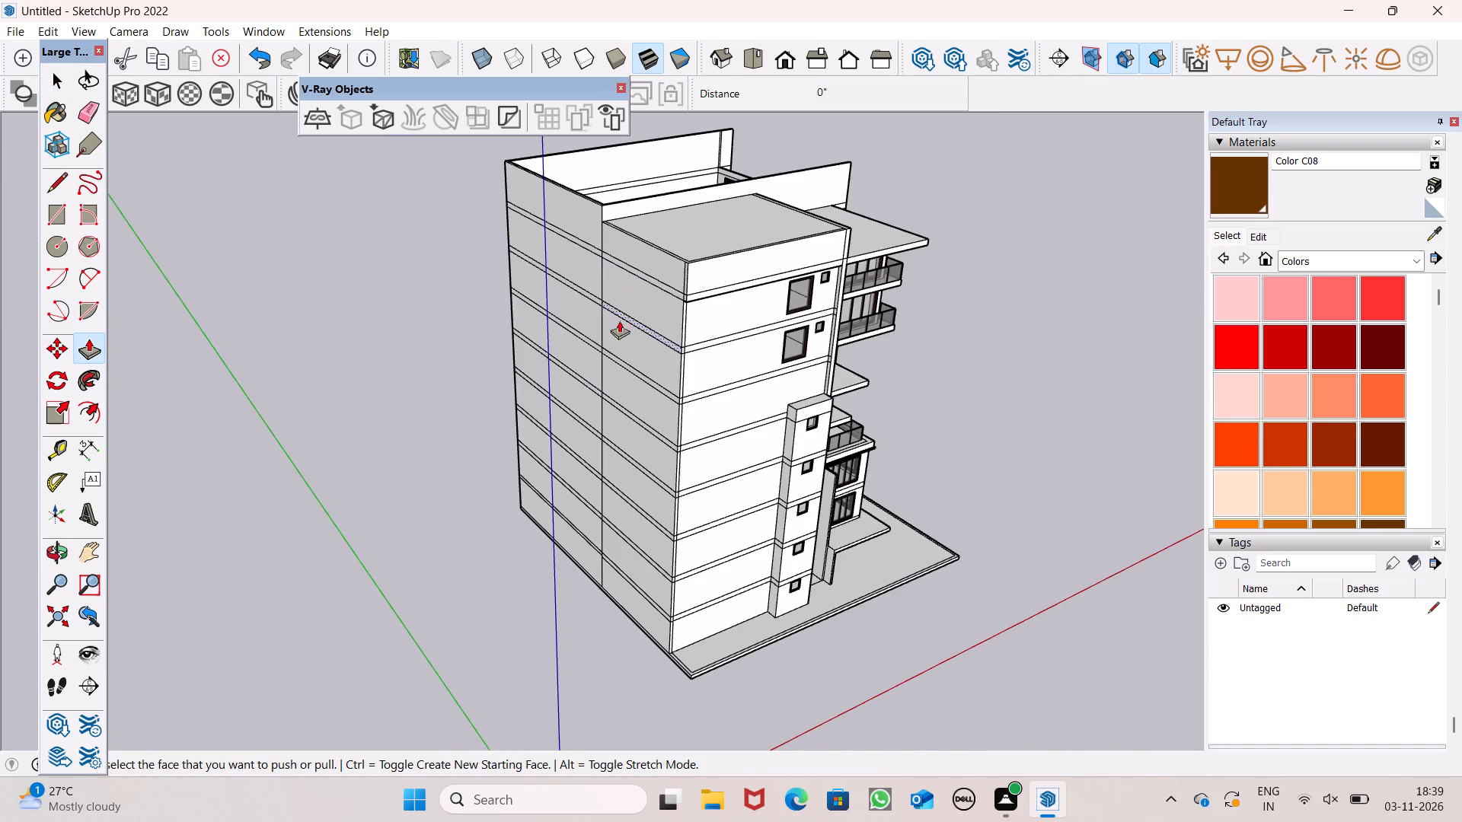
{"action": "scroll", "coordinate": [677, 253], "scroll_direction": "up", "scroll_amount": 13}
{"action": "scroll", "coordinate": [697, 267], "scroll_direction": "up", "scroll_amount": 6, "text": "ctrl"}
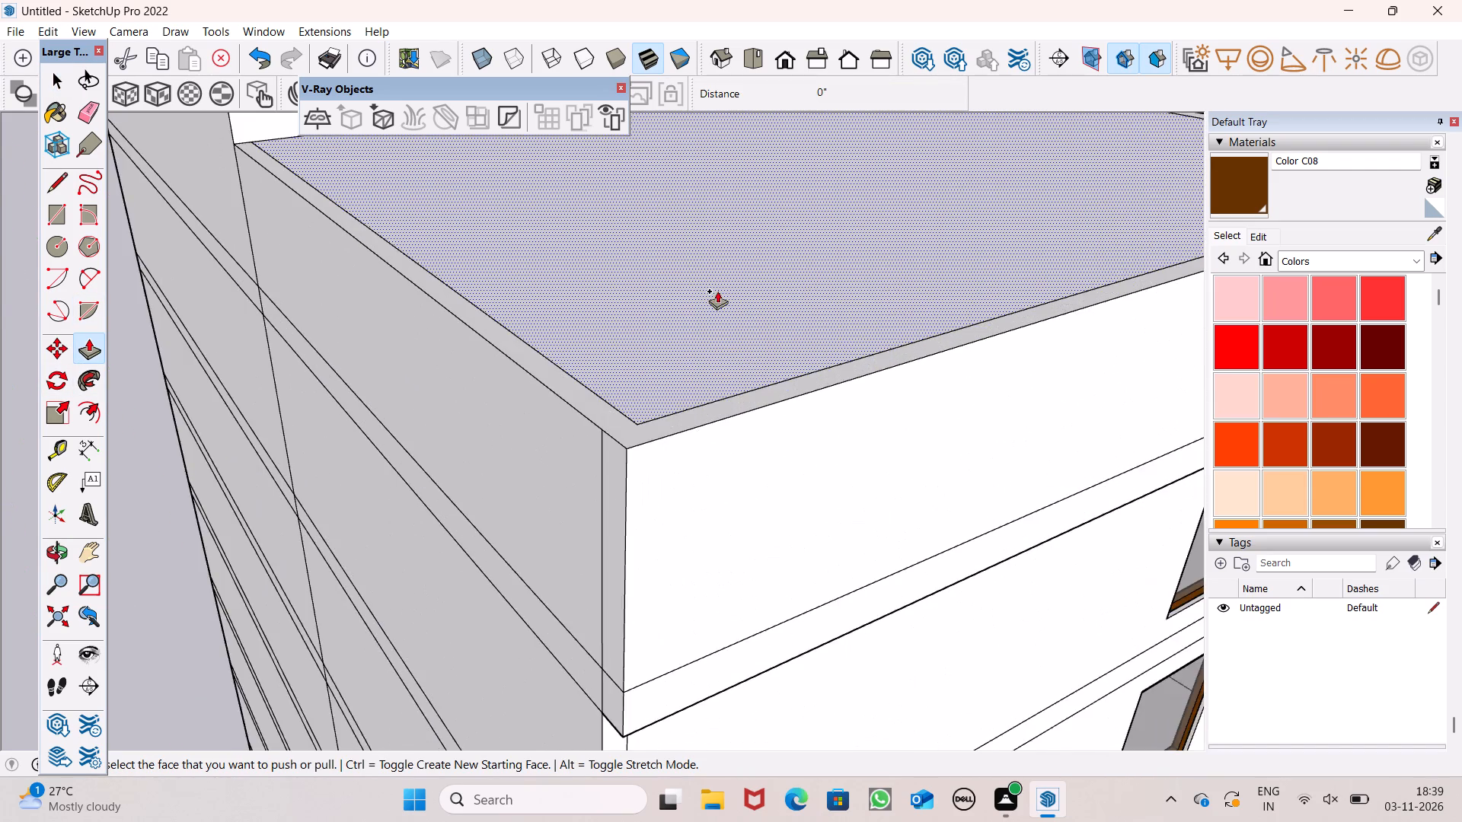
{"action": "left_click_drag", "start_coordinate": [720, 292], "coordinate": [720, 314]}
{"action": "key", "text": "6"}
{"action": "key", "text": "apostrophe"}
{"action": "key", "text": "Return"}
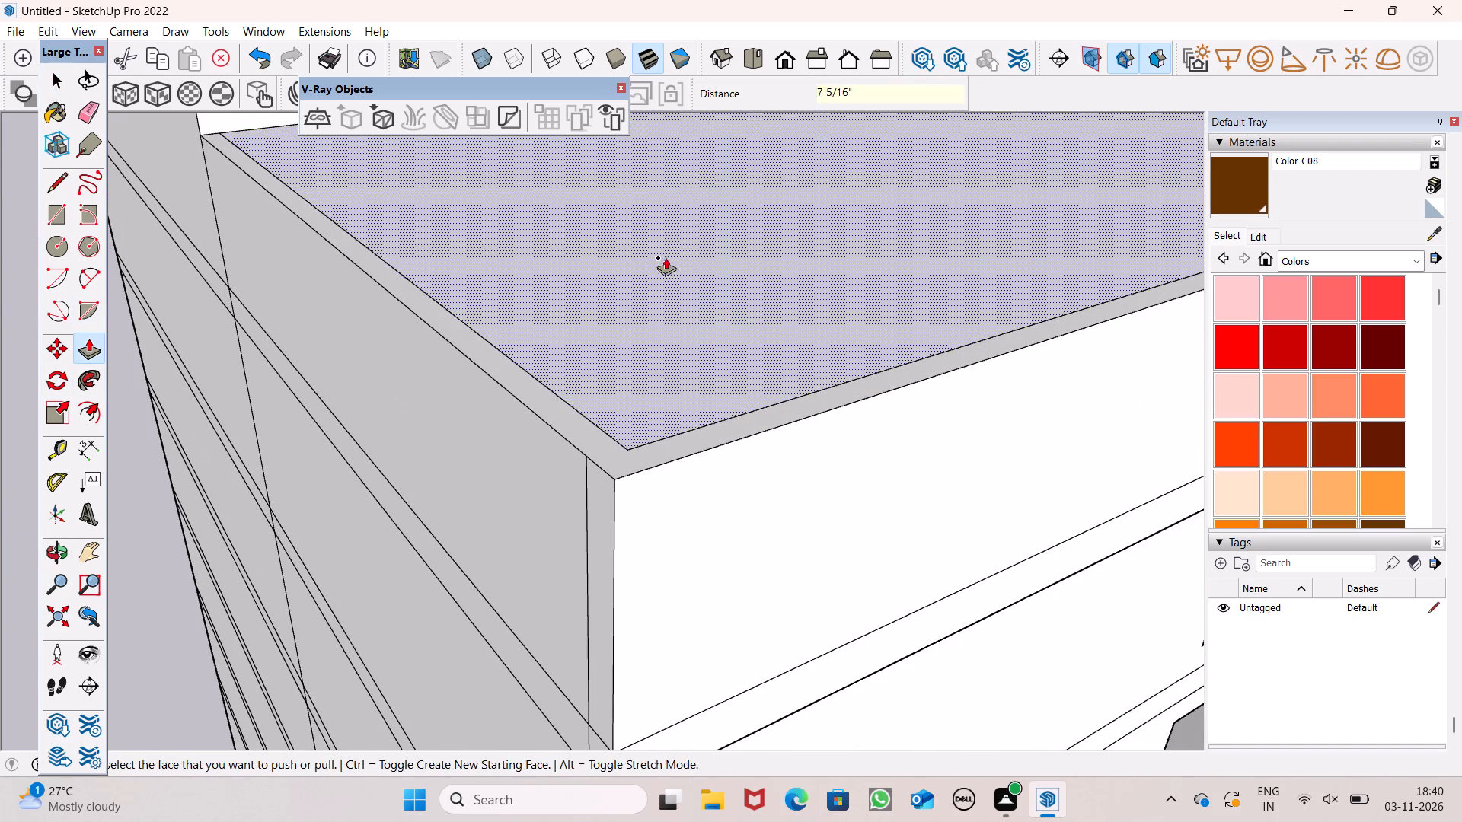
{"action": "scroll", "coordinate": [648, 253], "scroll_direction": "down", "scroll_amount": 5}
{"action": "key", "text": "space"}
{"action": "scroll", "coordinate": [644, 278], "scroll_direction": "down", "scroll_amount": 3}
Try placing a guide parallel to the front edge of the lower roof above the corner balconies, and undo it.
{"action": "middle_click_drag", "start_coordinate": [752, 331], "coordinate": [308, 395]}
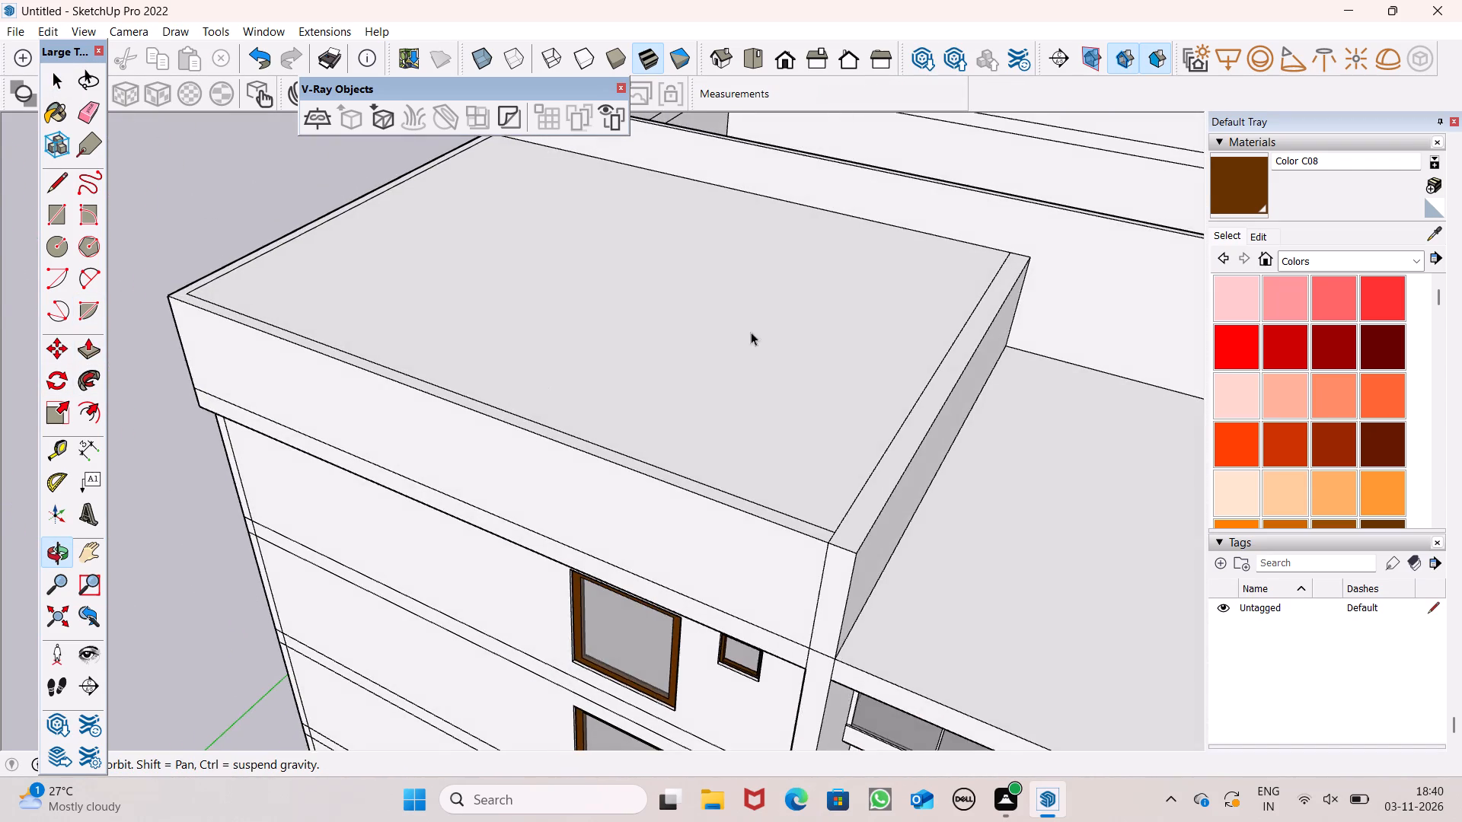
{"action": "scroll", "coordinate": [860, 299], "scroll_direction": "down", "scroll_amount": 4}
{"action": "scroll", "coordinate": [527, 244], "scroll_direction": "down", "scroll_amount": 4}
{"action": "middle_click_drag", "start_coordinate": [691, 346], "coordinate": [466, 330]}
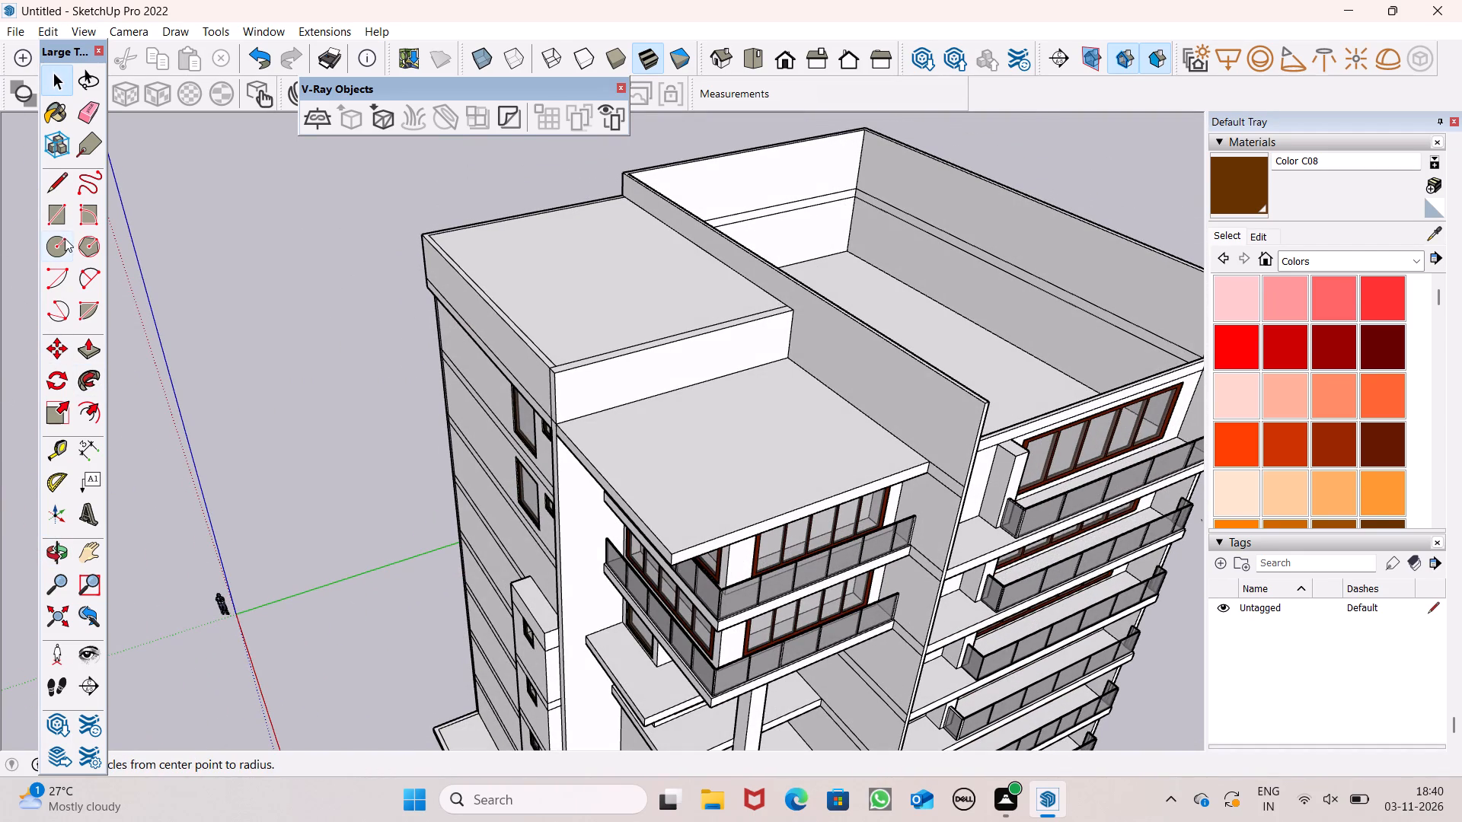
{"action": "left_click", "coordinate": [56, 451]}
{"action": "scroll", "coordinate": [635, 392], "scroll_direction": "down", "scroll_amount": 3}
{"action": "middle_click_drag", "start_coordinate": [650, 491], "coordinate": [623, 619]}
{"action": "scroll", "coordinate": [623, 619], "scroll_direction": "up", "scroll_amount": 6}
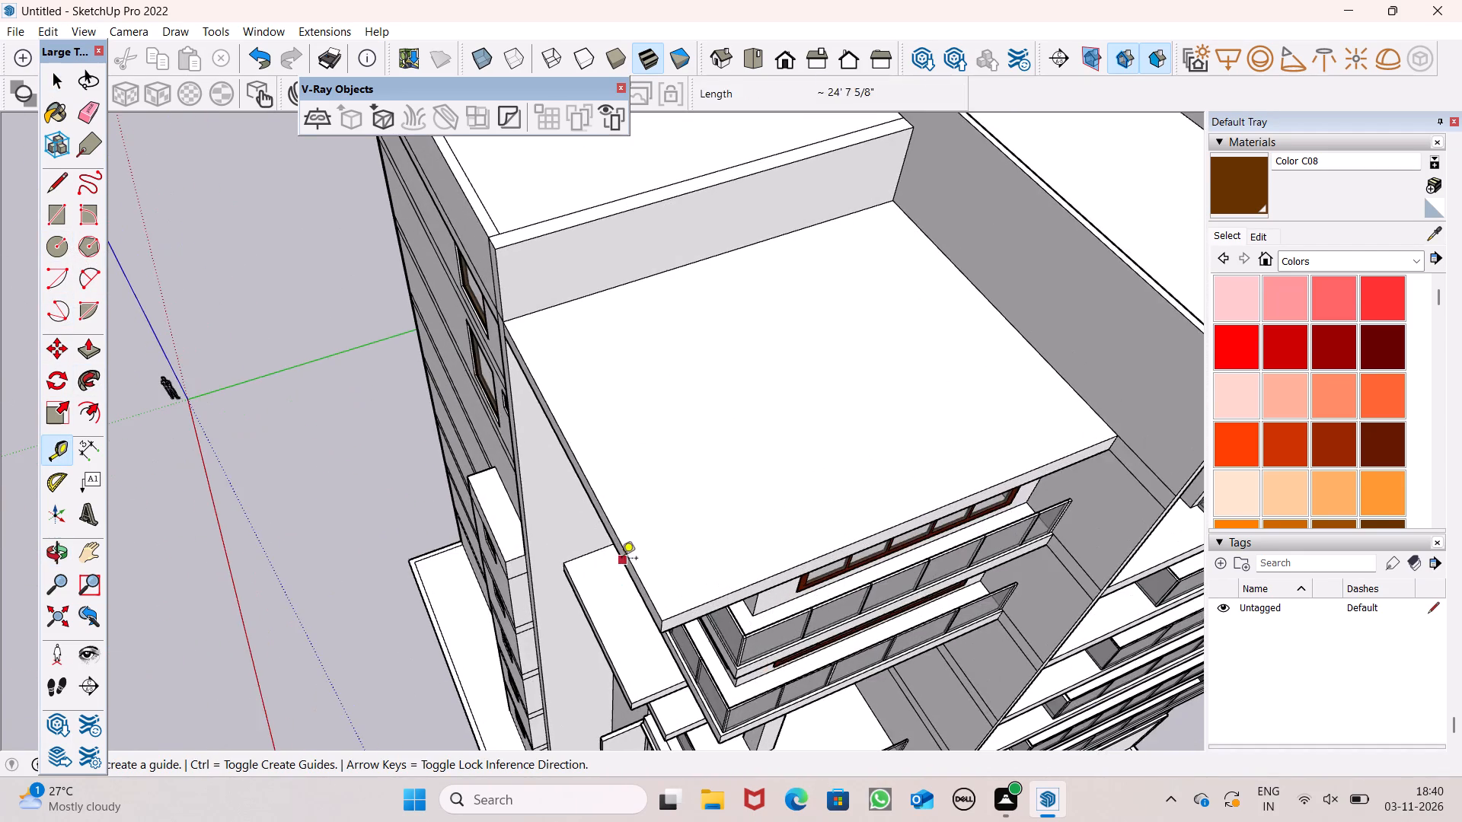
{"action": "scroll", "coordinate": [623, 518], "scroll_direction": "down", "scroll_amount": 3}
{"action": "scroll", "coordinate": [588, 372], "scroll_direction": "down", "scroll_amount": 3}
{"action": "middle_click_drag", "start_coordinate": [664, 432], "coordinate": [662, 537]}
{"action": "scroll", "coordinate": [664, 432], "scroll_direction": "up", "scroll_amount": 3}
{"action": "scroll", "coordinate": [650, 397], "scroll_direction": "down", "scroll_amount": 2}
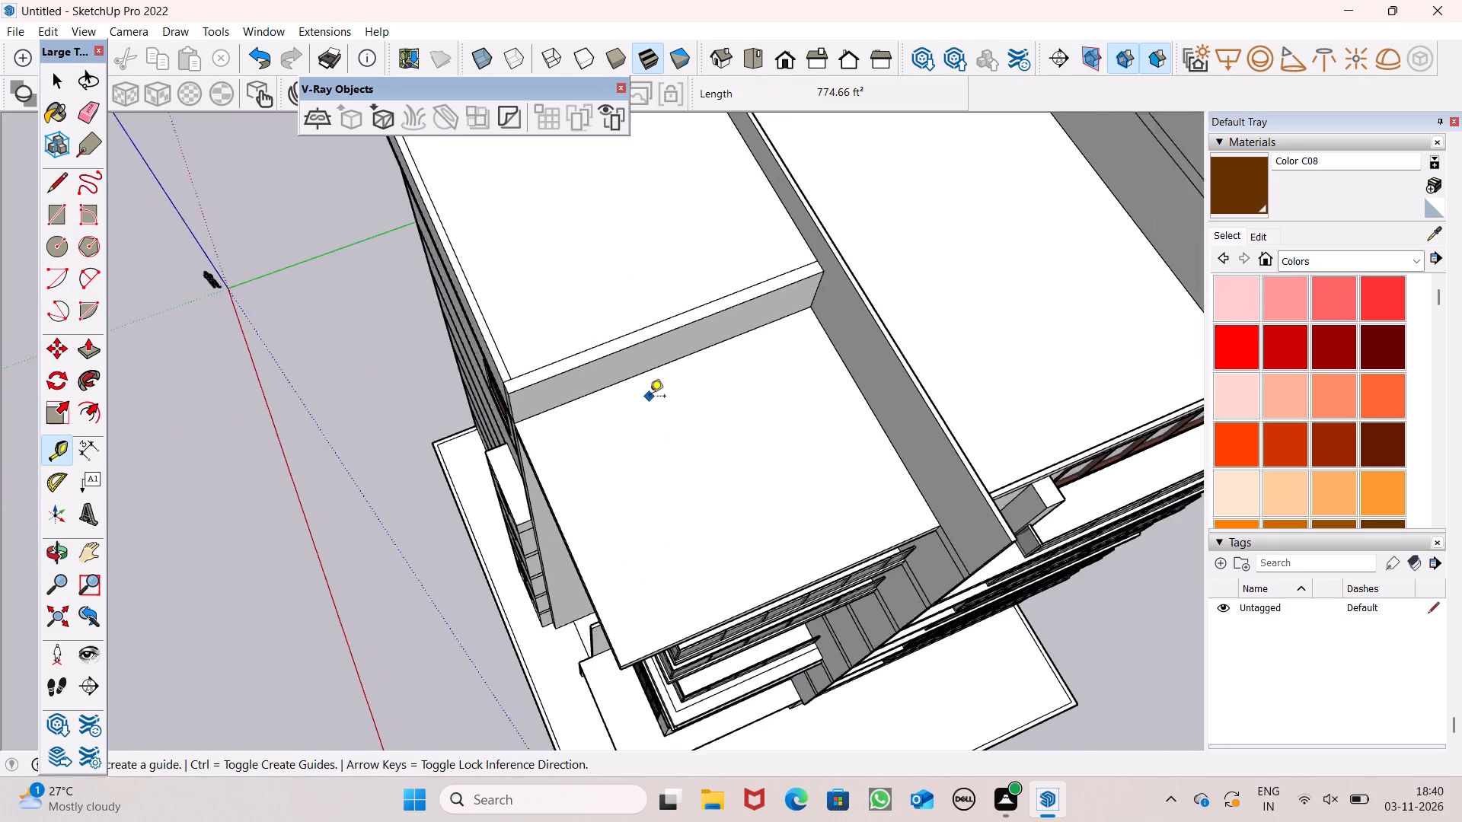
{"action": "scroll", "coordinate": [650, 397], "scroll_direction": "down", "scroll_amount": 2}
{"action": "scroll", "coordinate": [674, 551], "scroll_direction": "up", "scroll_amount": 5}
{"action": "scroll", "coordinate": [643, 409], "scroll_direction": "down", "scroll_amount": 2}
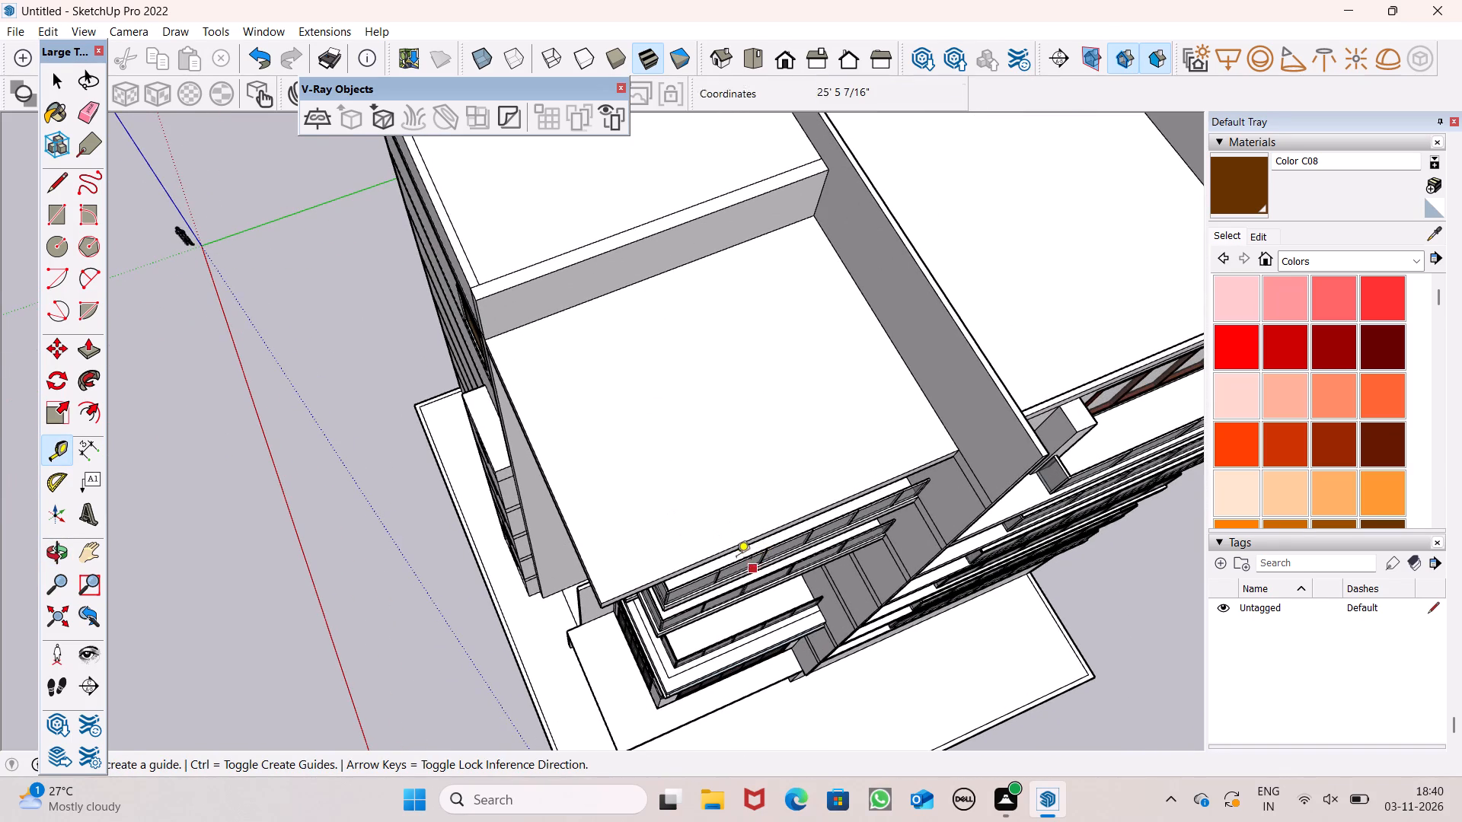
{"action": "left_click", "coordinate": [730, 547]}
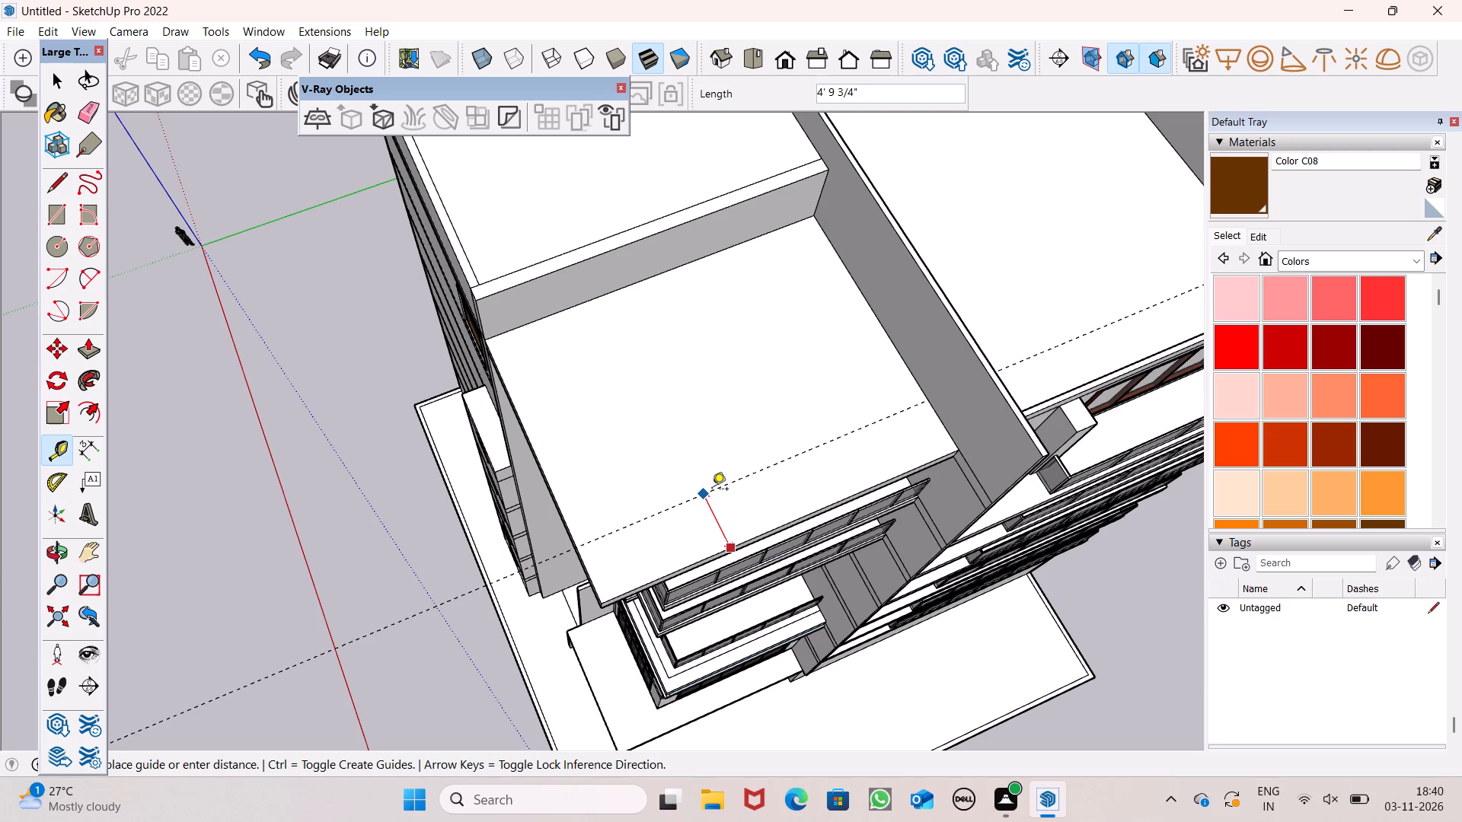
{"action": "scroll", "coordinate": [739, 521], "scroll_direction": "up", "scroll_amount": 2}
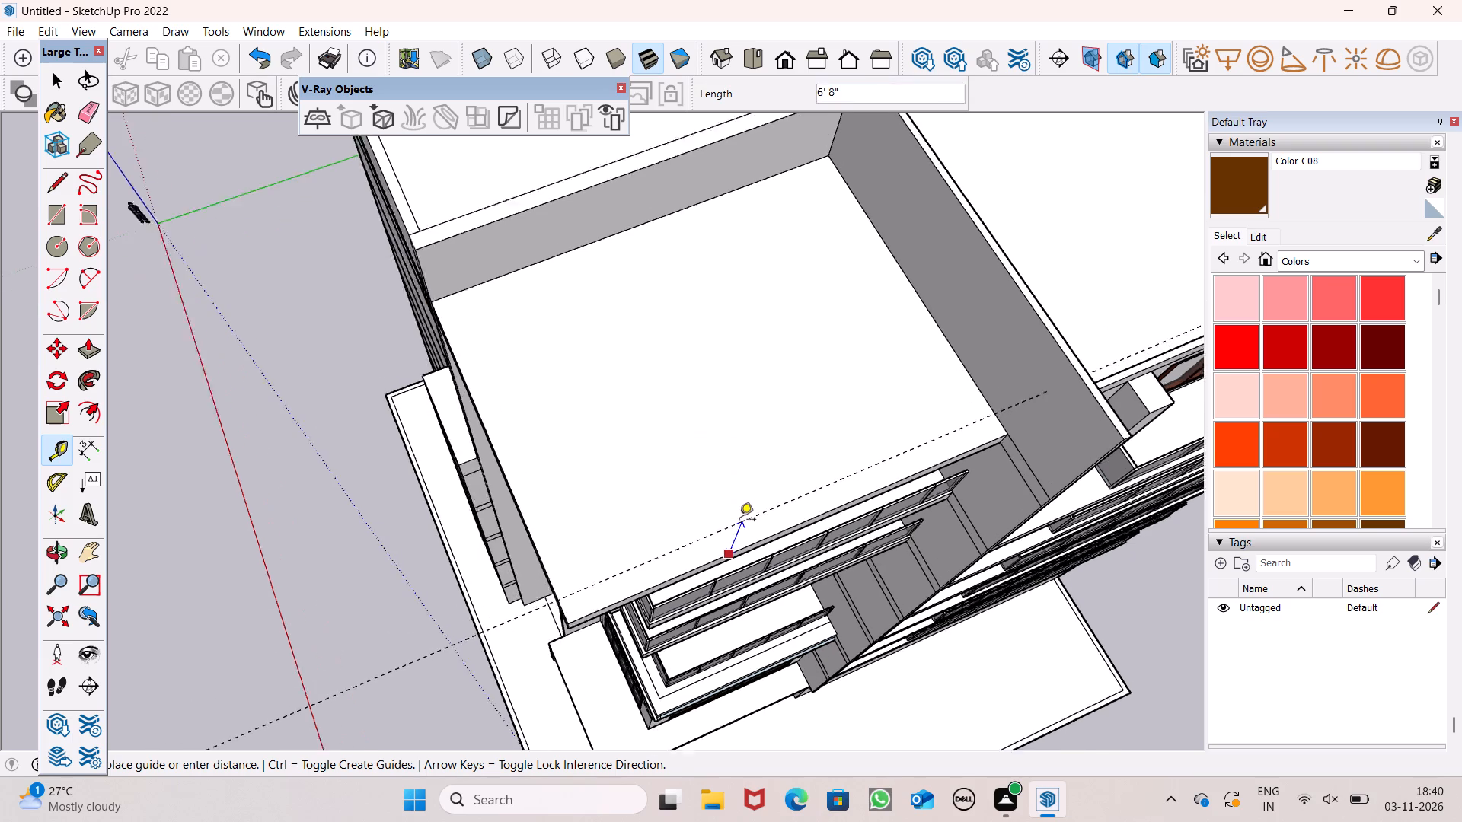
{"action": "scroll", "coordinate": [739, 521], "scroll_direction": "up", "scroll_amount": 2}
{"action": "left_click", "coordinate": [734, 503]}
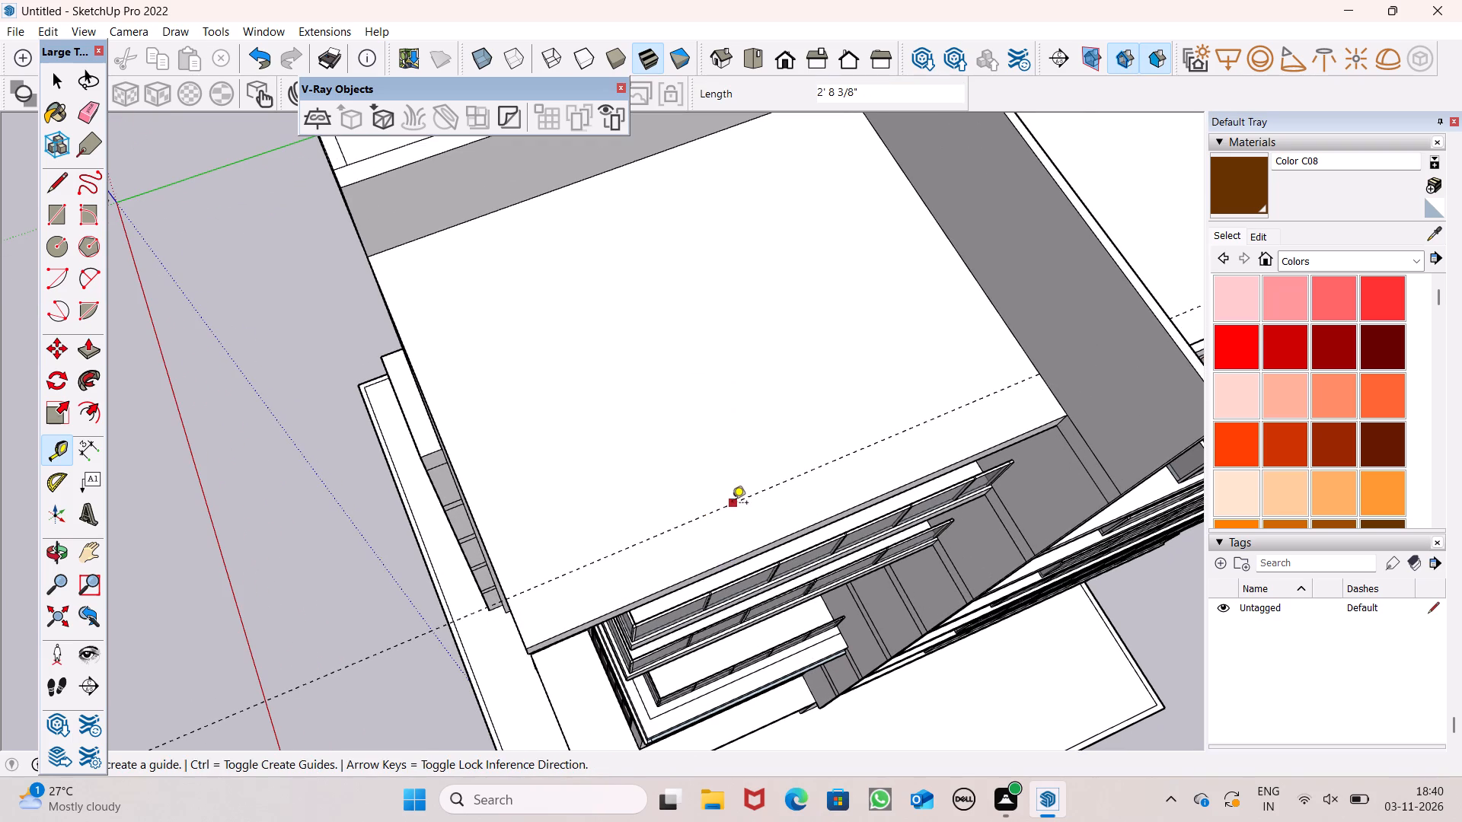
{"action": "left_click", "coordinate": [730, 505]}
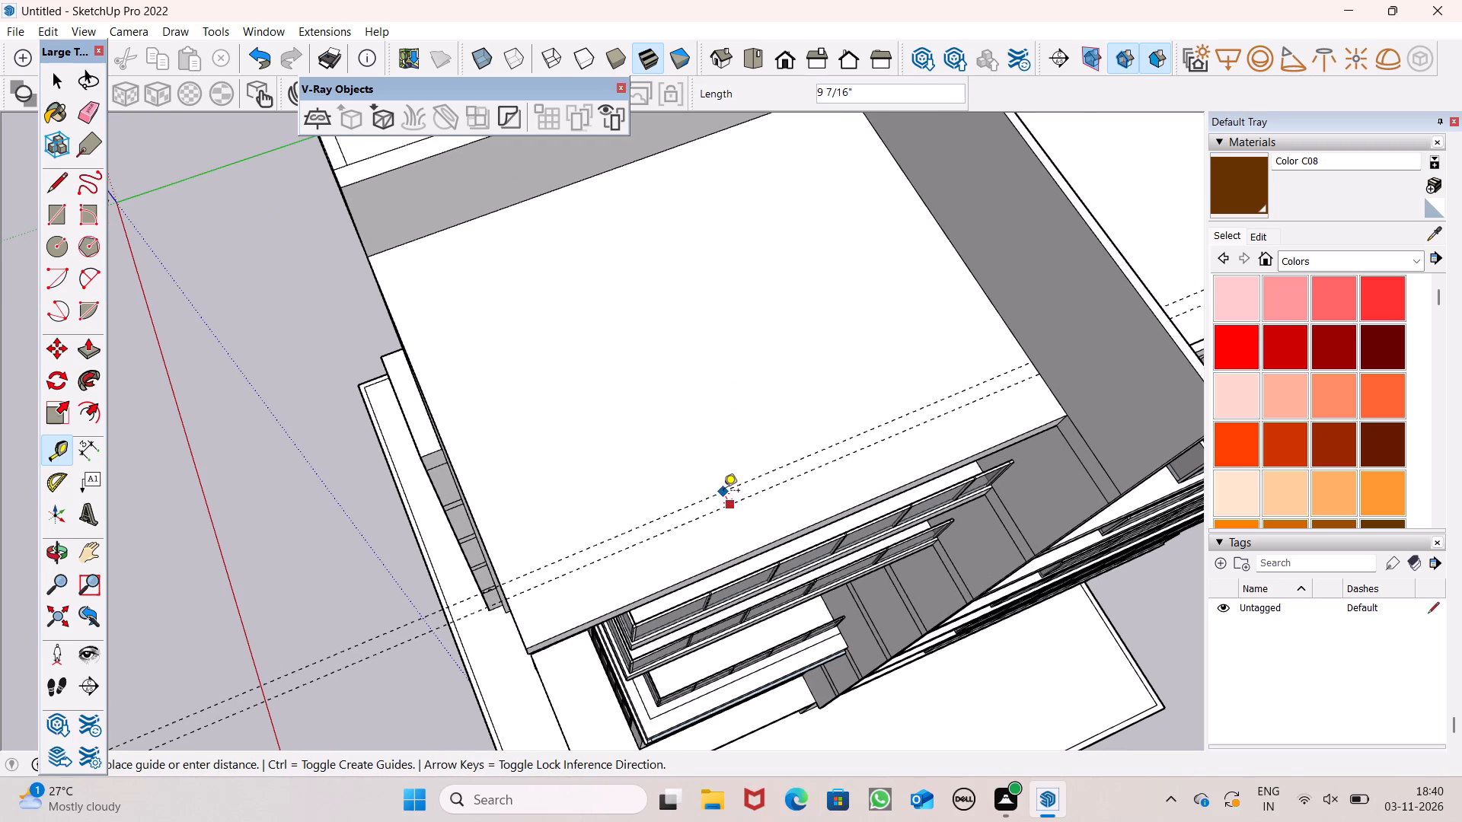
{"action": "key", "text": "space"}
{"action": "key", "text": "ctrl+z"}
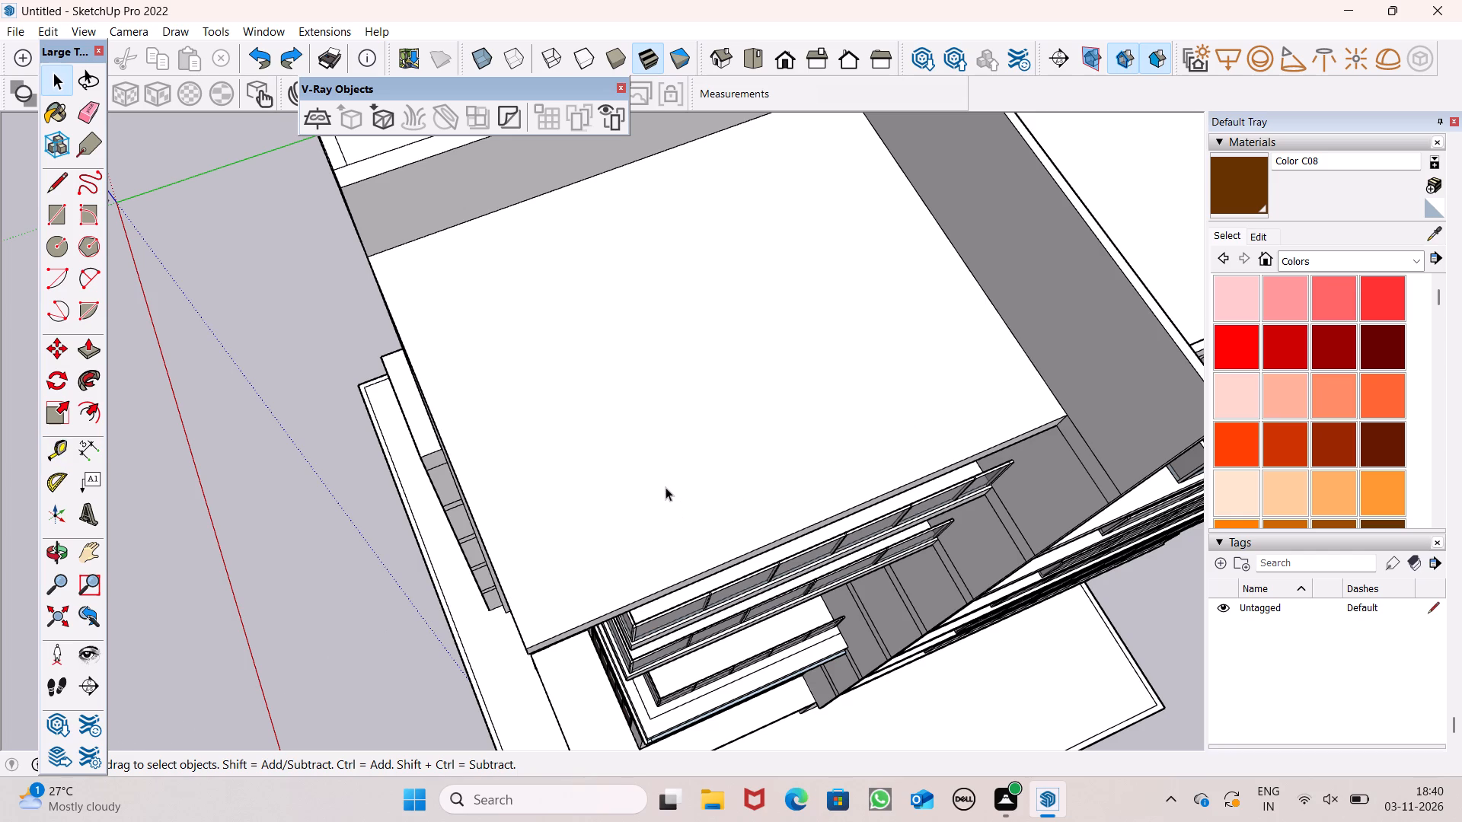
Place a guide about 9" in from the lower roof's outer side edge and a parallel guide 2" beyond it.
{"action": "left_click", "coordinate": [66, 445]}
{"action": "left_click", "coordinate": [490, 569]}
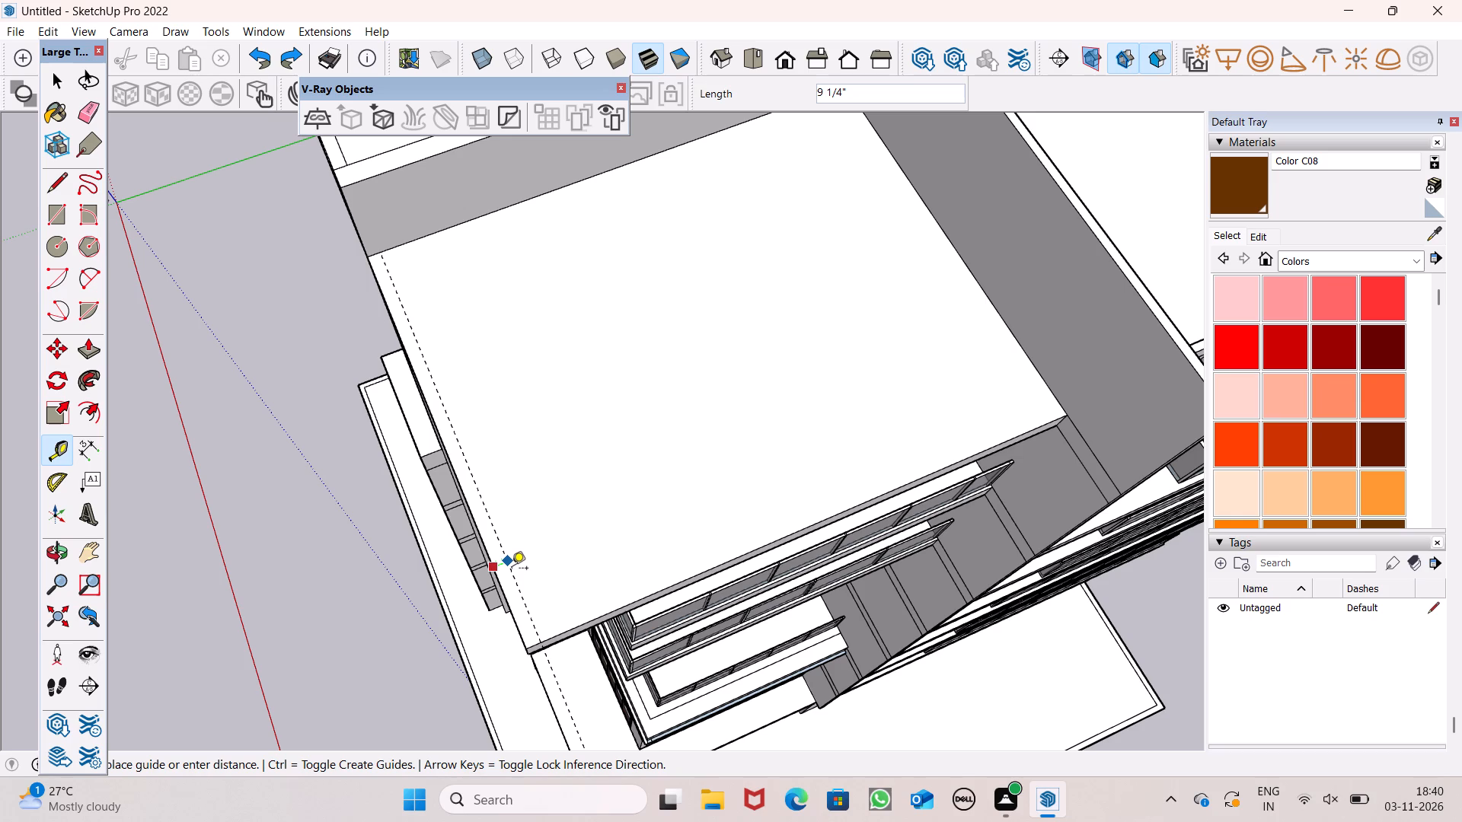
{"action": "left_click", "coordinate": [512, 568]}
{"action": "left_click", "coordinate": [511, 569]}
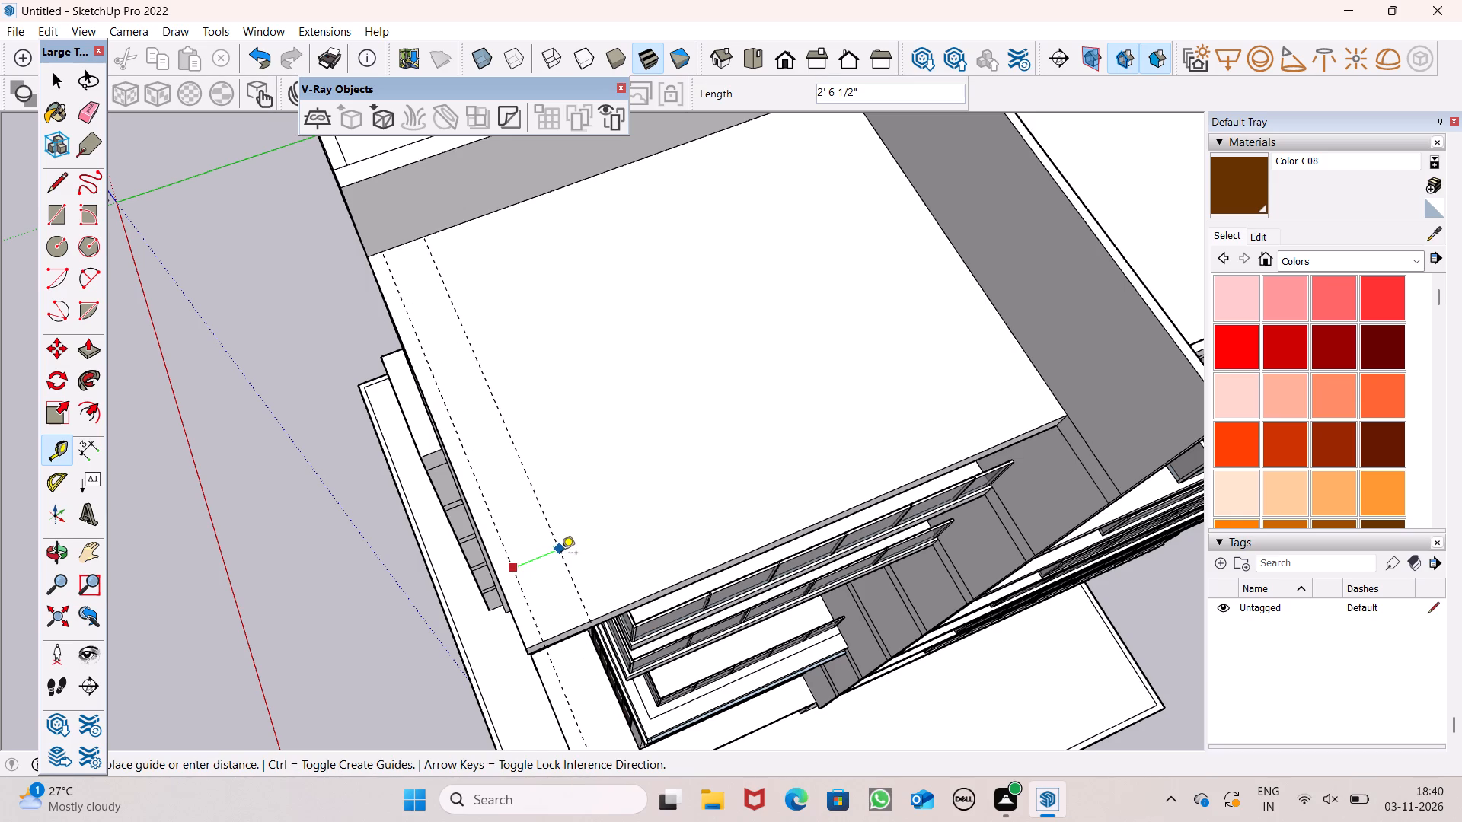
{"action": "type", "text": "2\""}
{"action": "key", "text": "Return"}
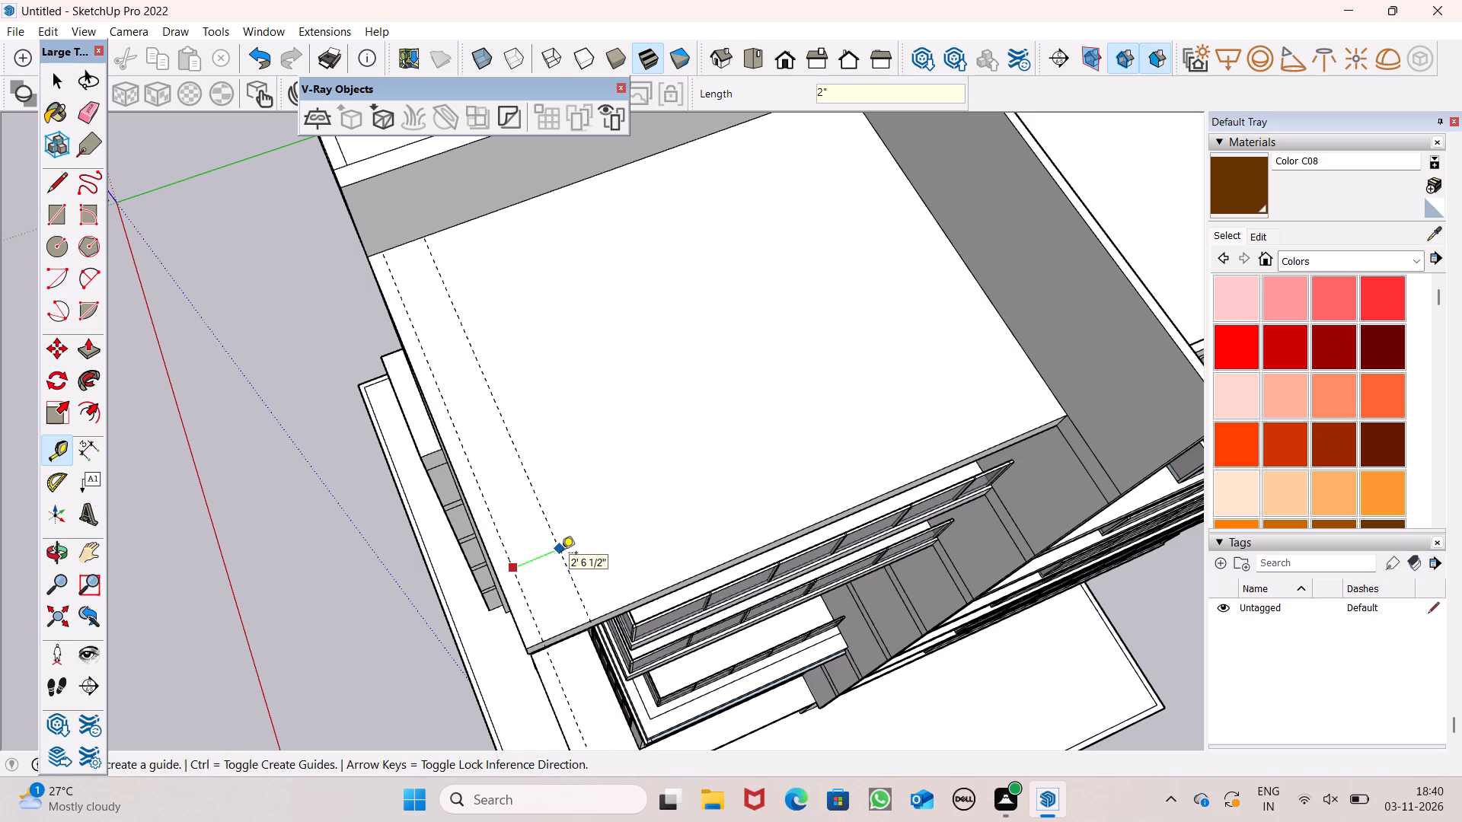
Place a guide about 9" in from the lower roof's front edge and a parallel guide 2" beyond it.
{"action": "left_click", "coordinate": [553, 633]}
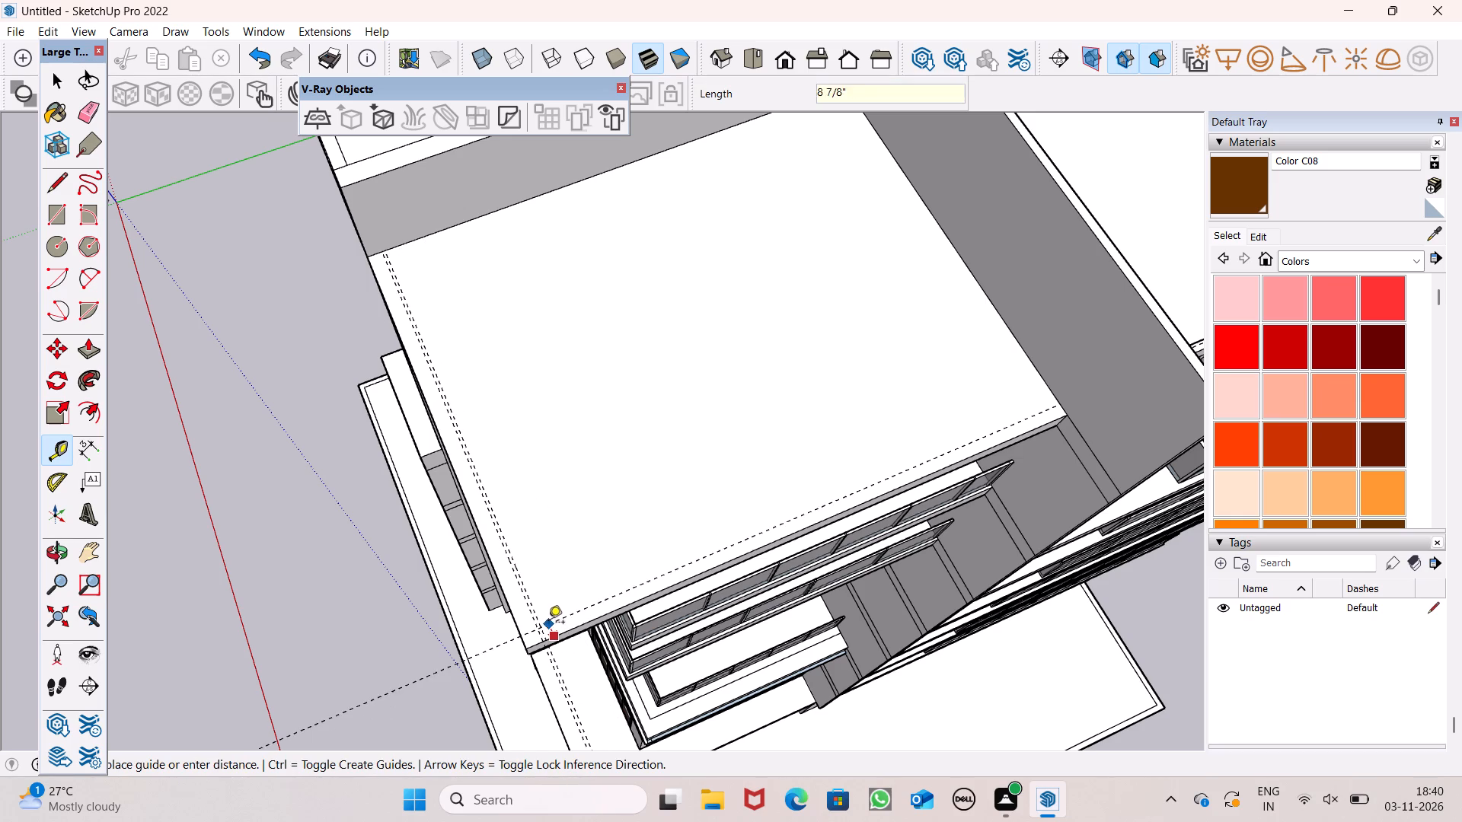
{"action": "left_click", "coordinate": [546, 621]}
{"action": "left_click", "coordinate": [559, 616]}
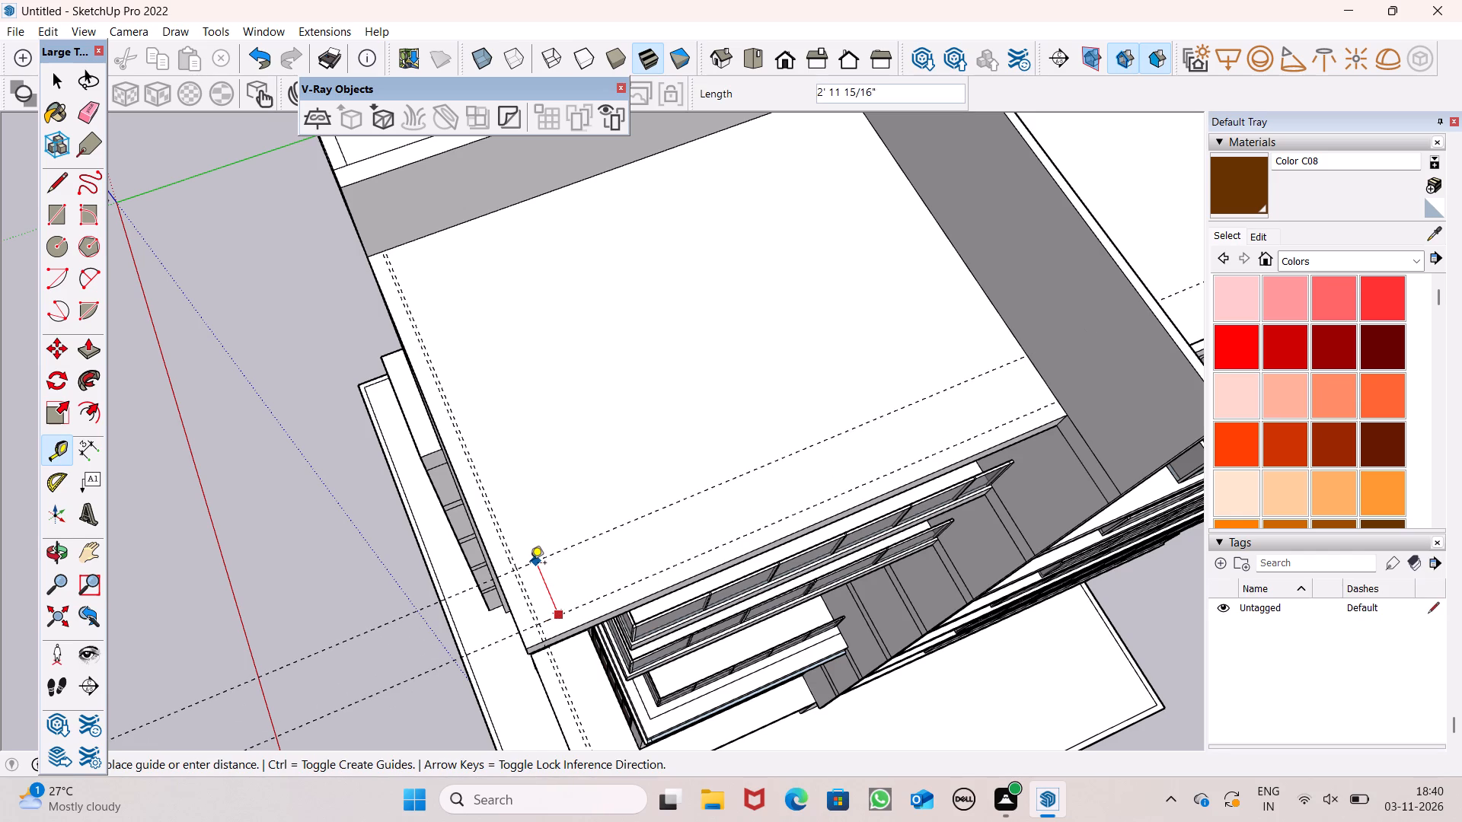
{"action": "key", "text": "2"}
{"action": "key", "text": "shift+quotedbl"}
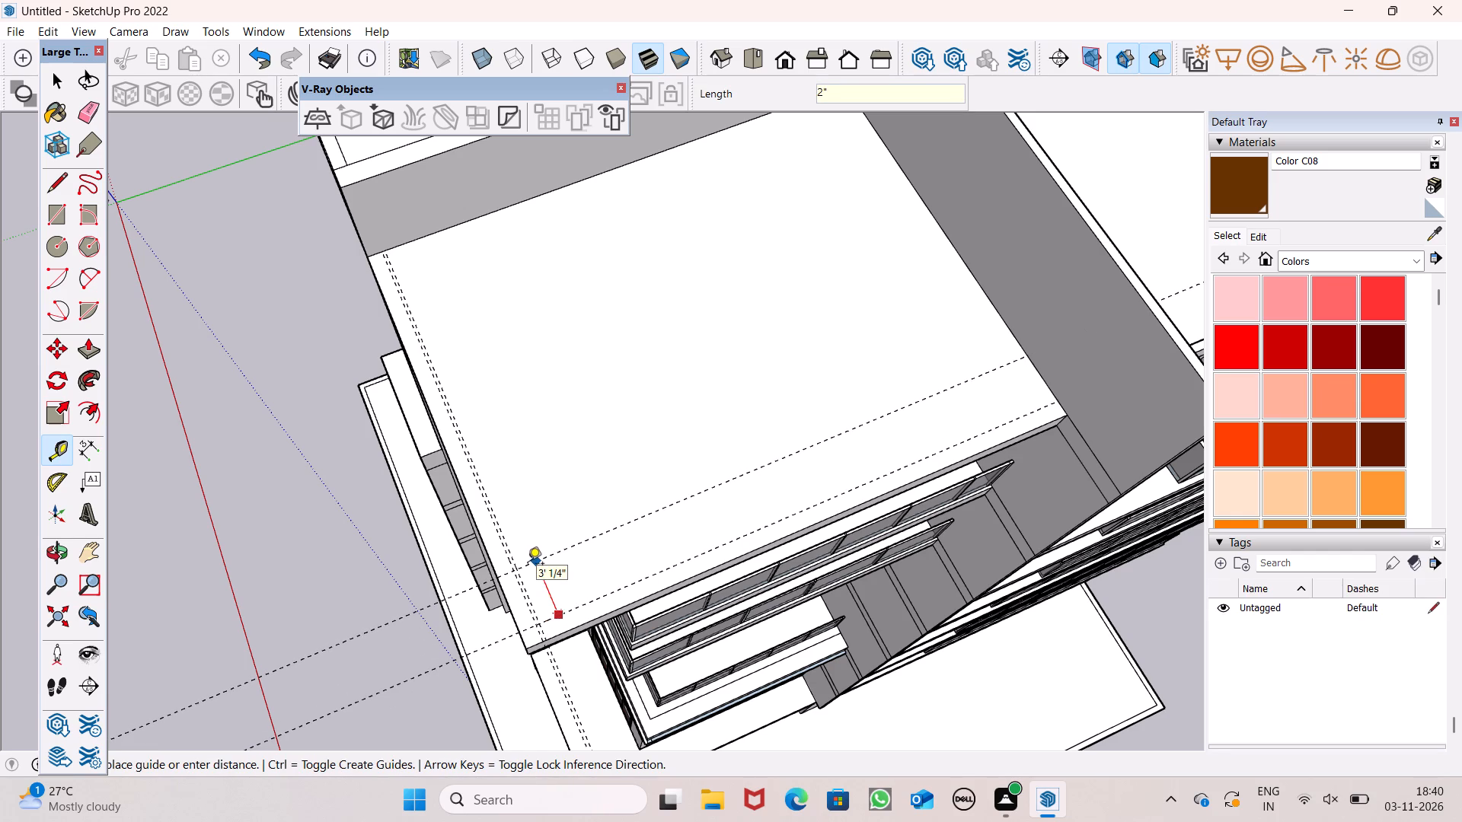
{"action": "key", "text": "Return"}
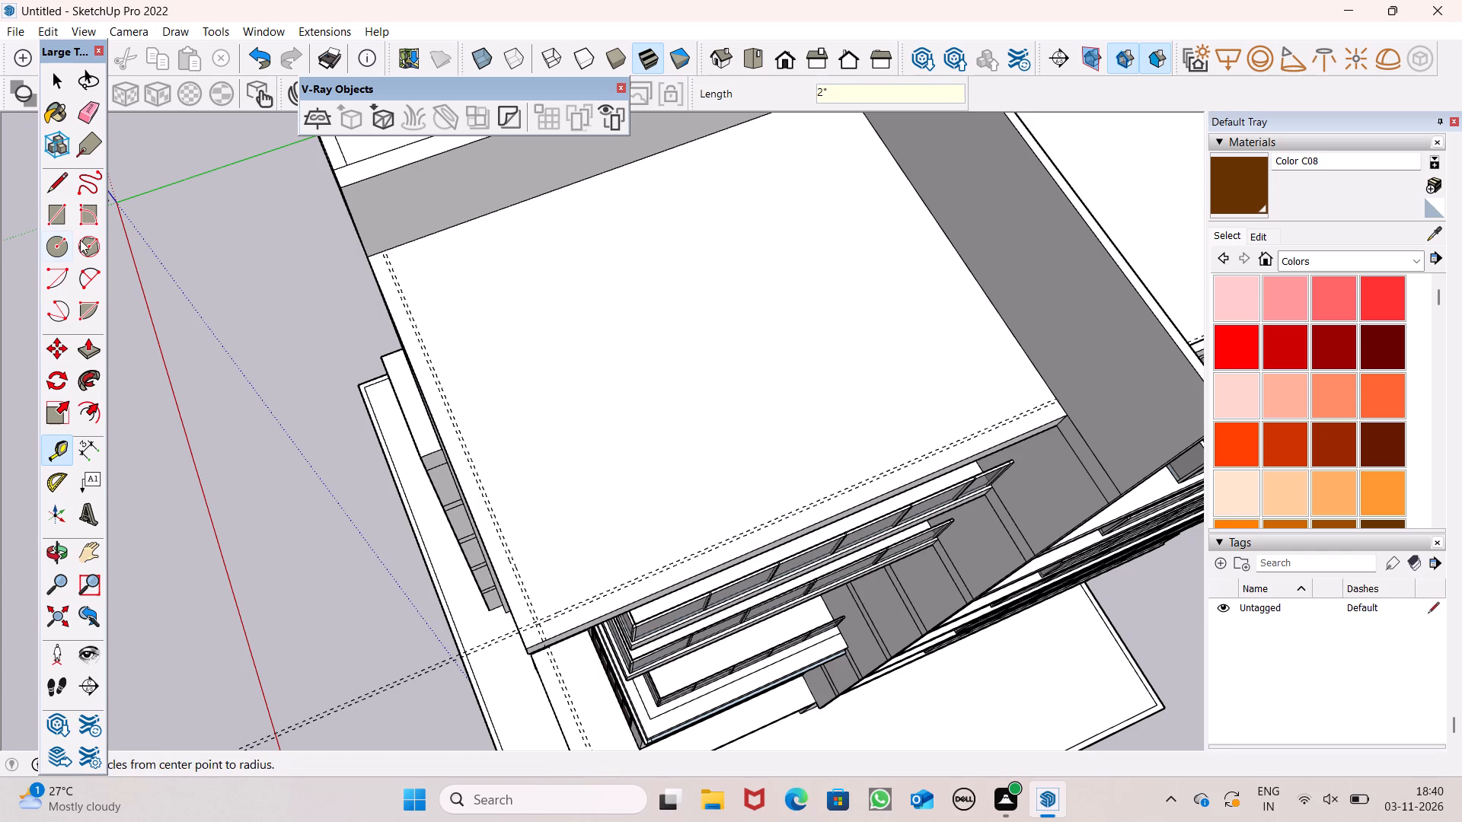
Draw a rectangle 2" wide and about 23' 9" long between the side guides, from the higher wall to the outer front guide.
{"action": "left_click", "coordinate": [65, 221]}
{"action": "scroll", "coordinate": [375, 244], "scroll_direction": "up", "scroll_amount": 4}
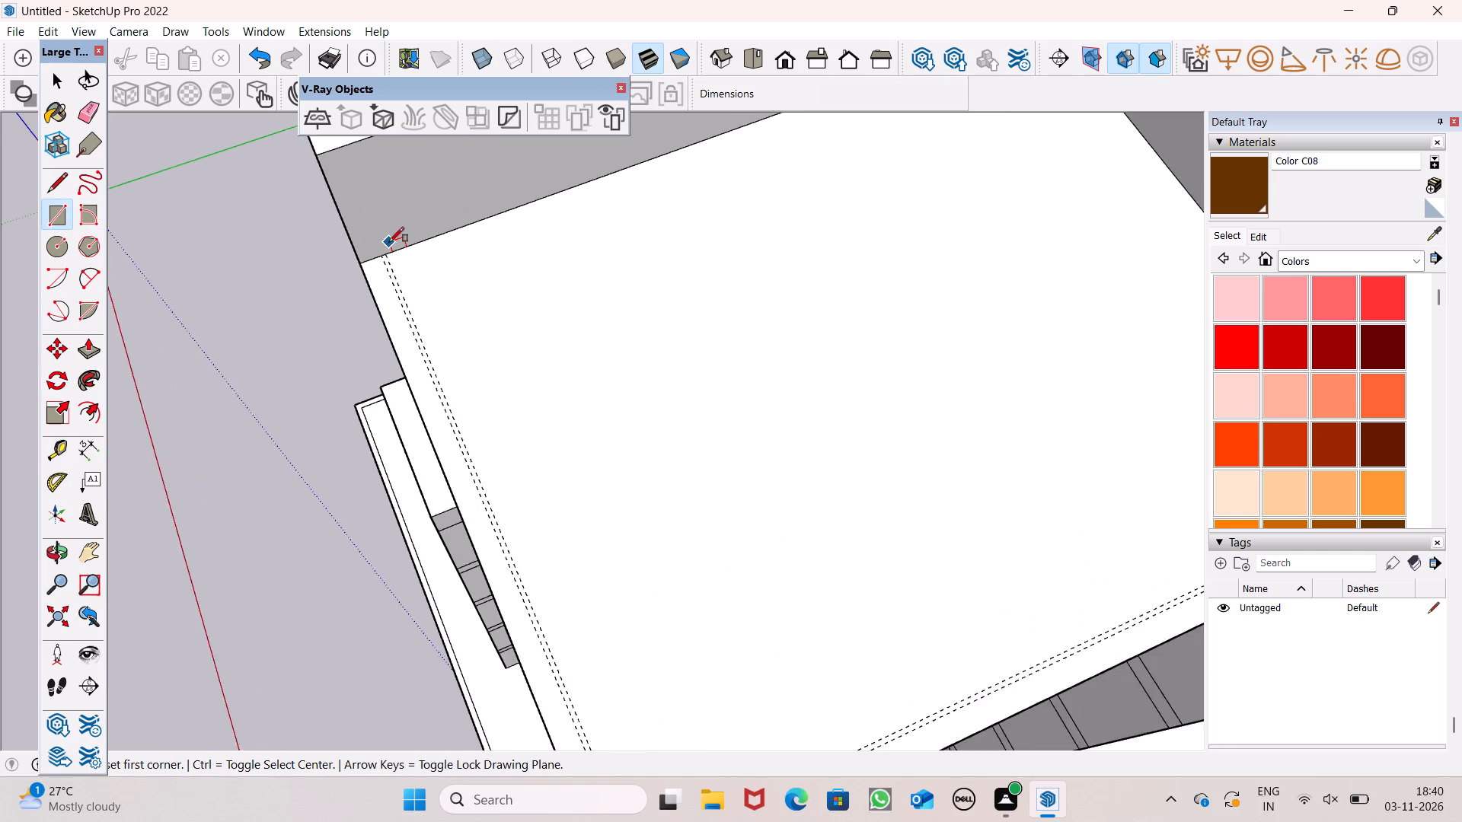
{"action": "scroll", "coordinate": [389, 242], "scroll_direction": "up", "scroll_amount": 9}
{"action": "left_click", "coordinate": [378, 246]}
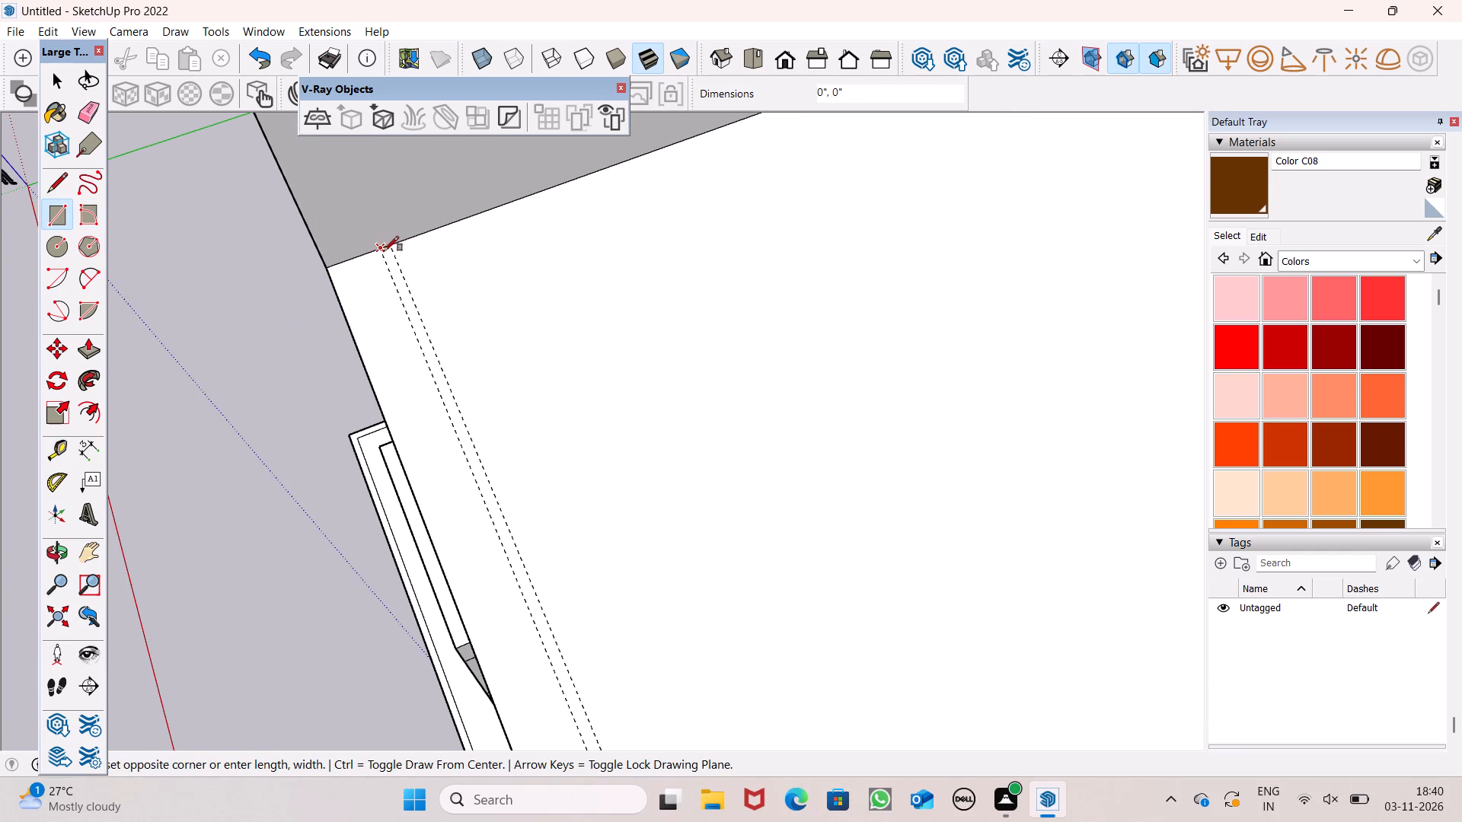
{"action": "scroll", "coordinate": [417, 231], "scroll_direction": "down", "scroll_amount": 6}
{"action": "scroll", "coordinate": [455, 299], "scroll_direction": "down", "scroll_amount": 12}
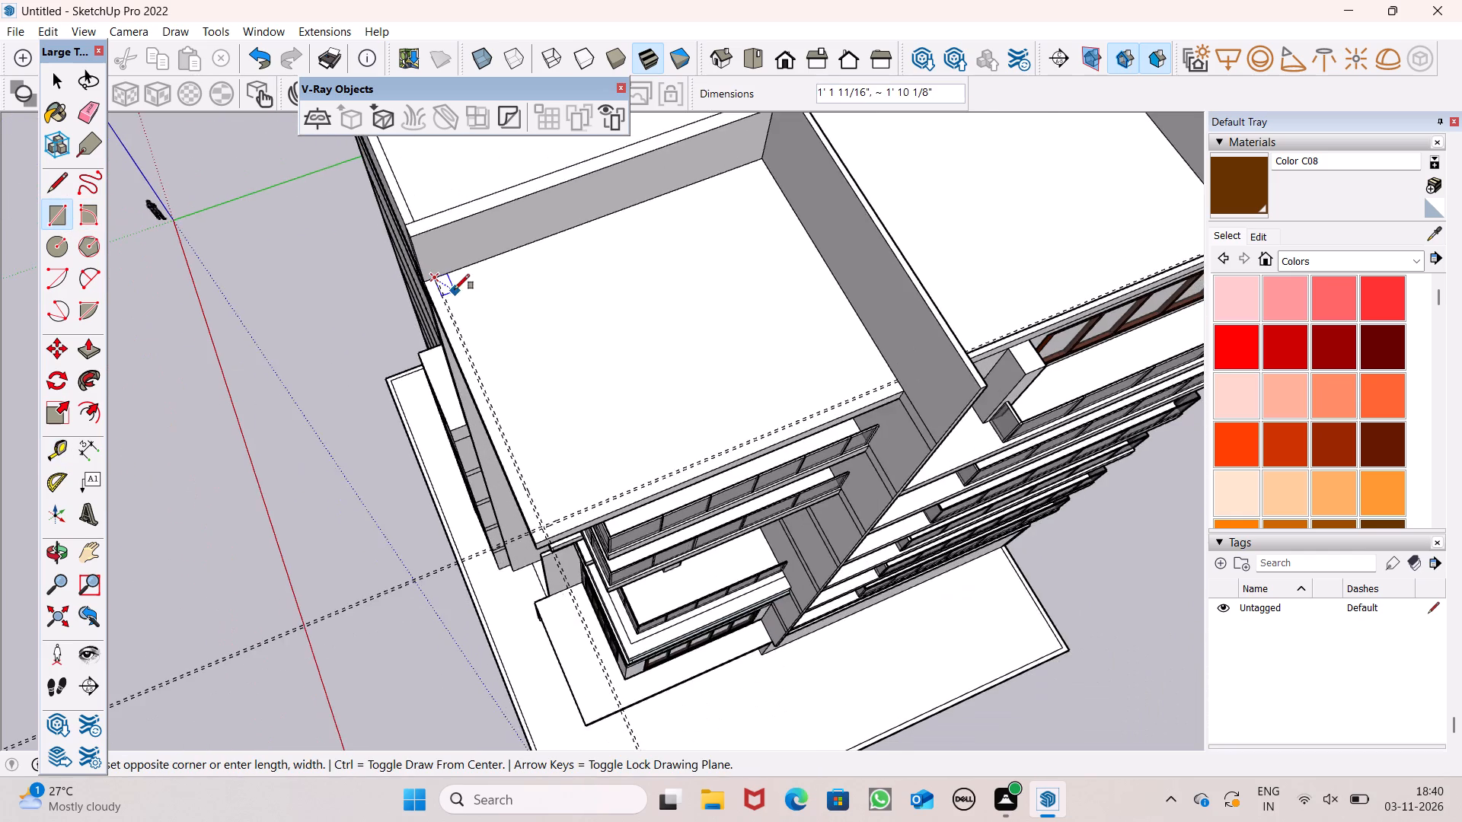
{"action": "scroll", "coordinate": [455, 289], "scroll_direction": "down", "scroll_amount": 3}
{"action": "scroll", "coordinate": [551, 502], "scroll_direction": "up", "scroll_amount": 7}
{"action": "scroll", "coordinate": [445, 358], "scroll_direction": "up", "scroll_amount": 6}
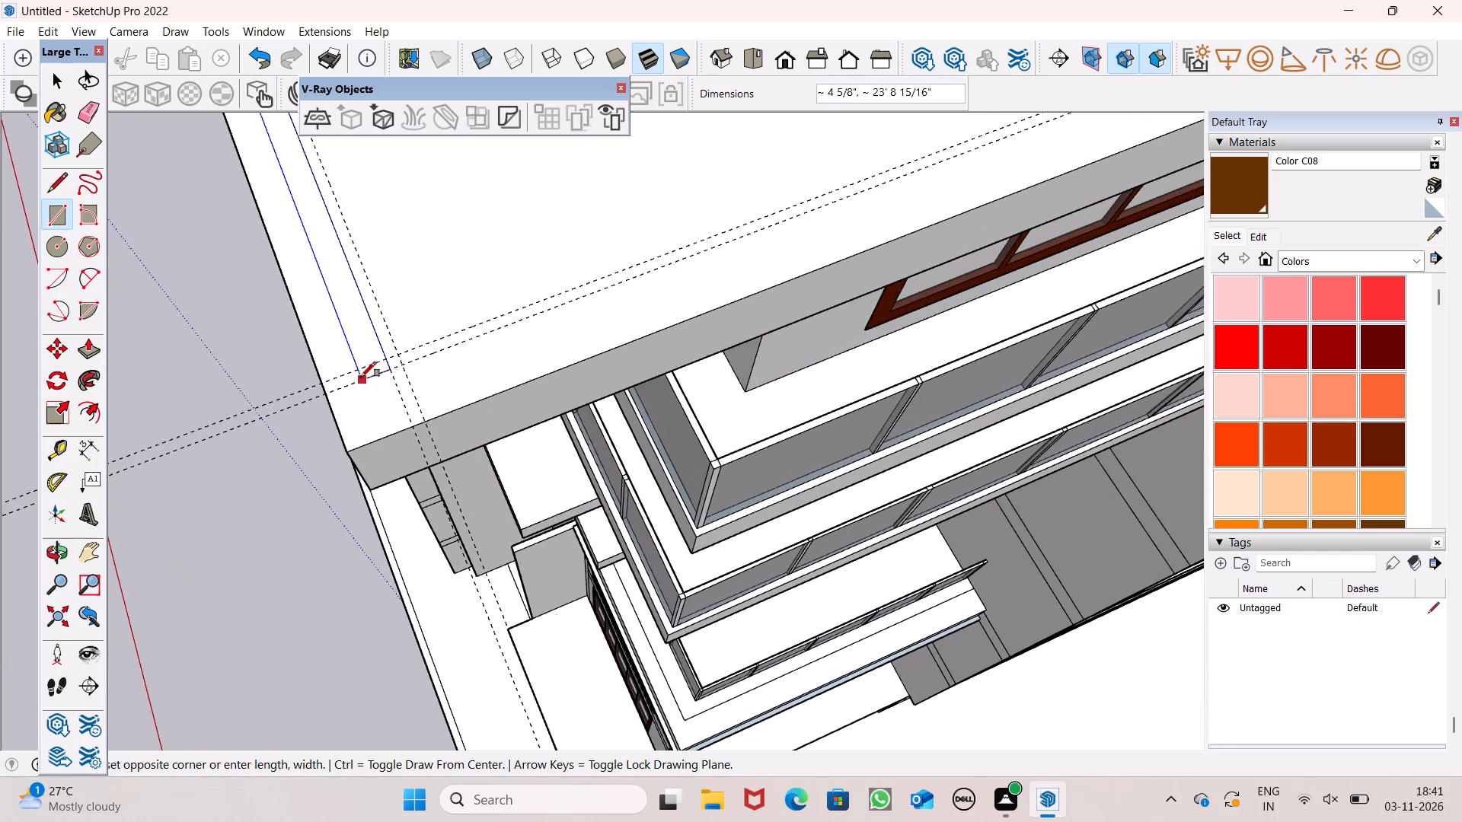
{"action": "scroll", "coordinate": [377, 365], "scroll_direction": "up", "scroll_amount": 5}
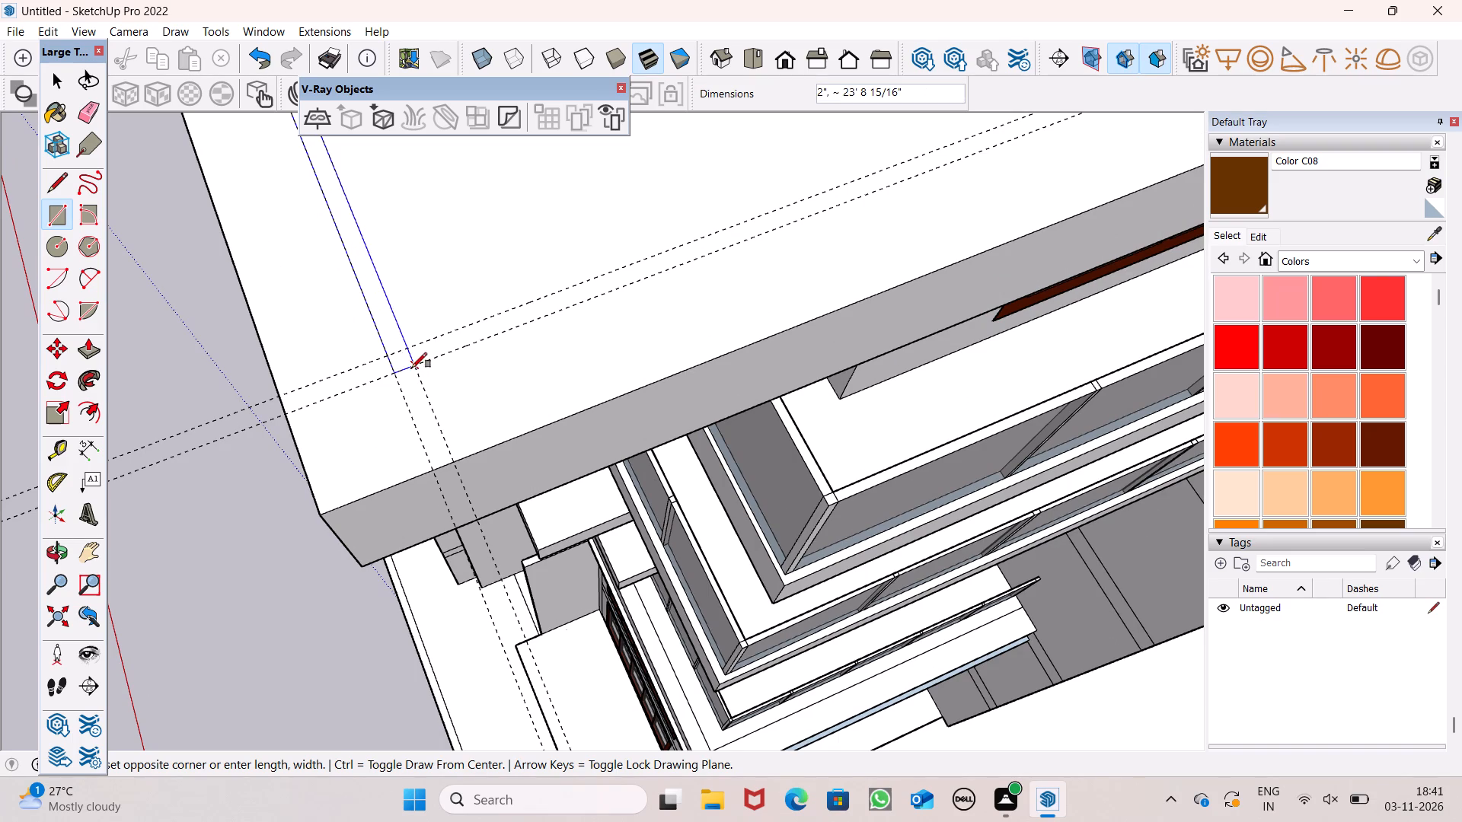
{"action": "left_click", "coordinate": [415, 365]}
Draw a rectangle 2" wide and about 30' 7" long between the front guides, from the side strip to the tall dividing wall.
{"action": "left_click", "coordinate": [387, 355]}
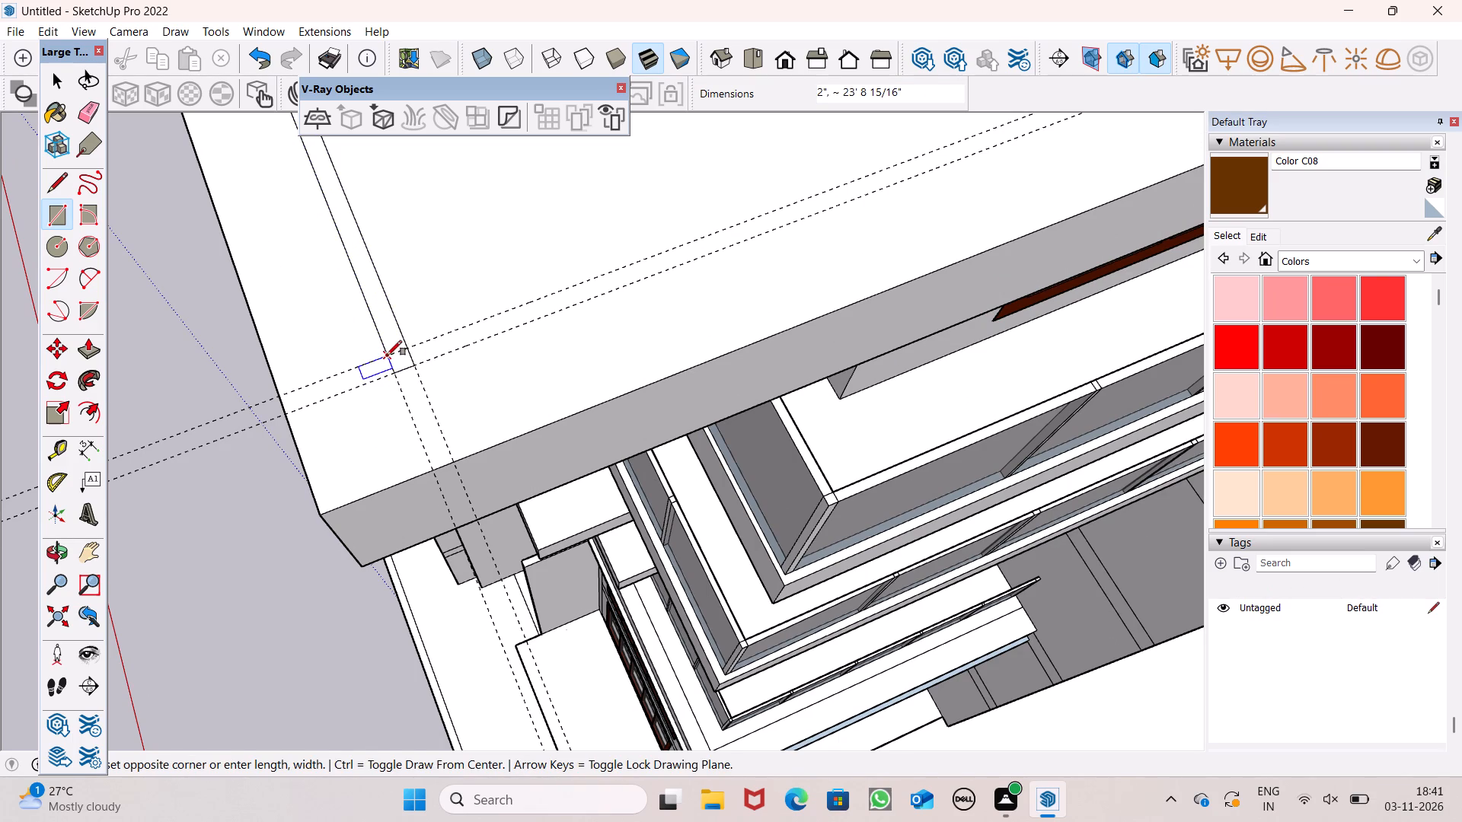
{"action": "scroll", "coordinate": [396, 424], "scroll_direction": "down", "scroll_amount": 17}
{"action": "scroll", "coordinate": [368, 461], "scroll_direction": "down", "scroll_amount": 5}
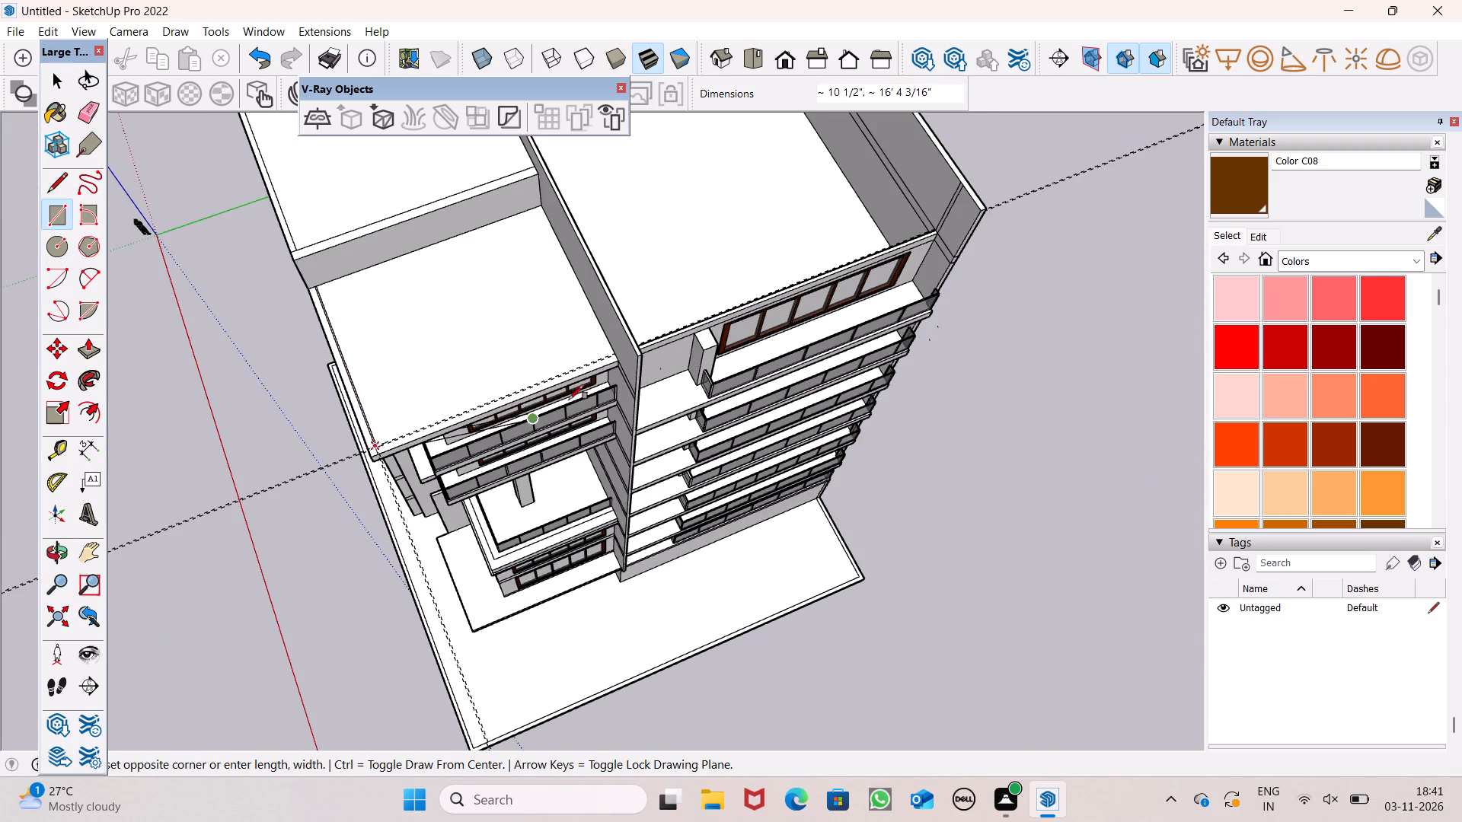
{"action": "scroll", "coordinate": [594, 384], "scroll_direction": "up", "scroll_amount": 14}
{"action": "scroll", "coordinate": [685, 345], "scroll_direction": "up", "scroll_amount": 6}
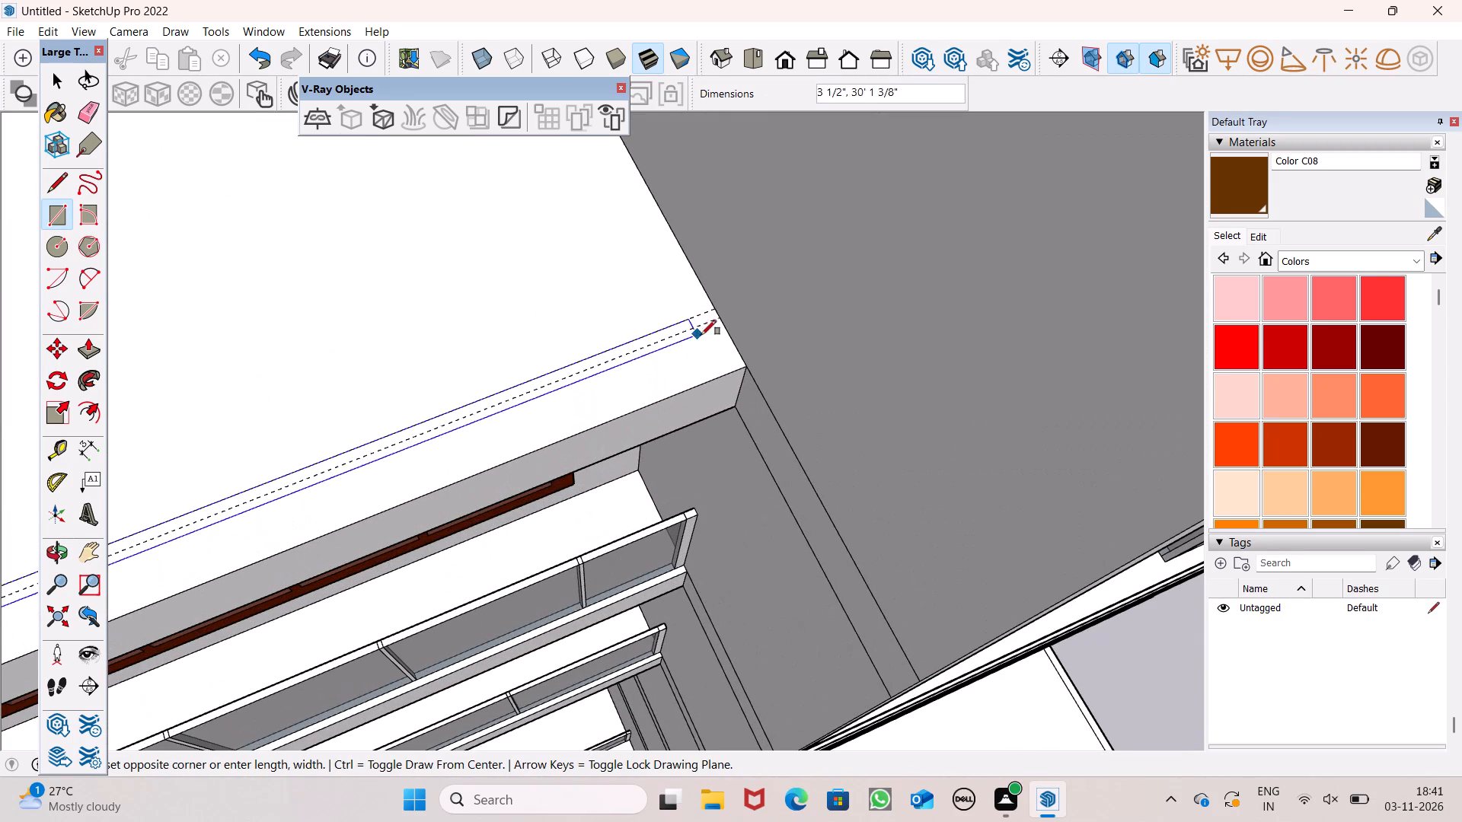
{"action": "left_click", "coordinate": [720, 316]}
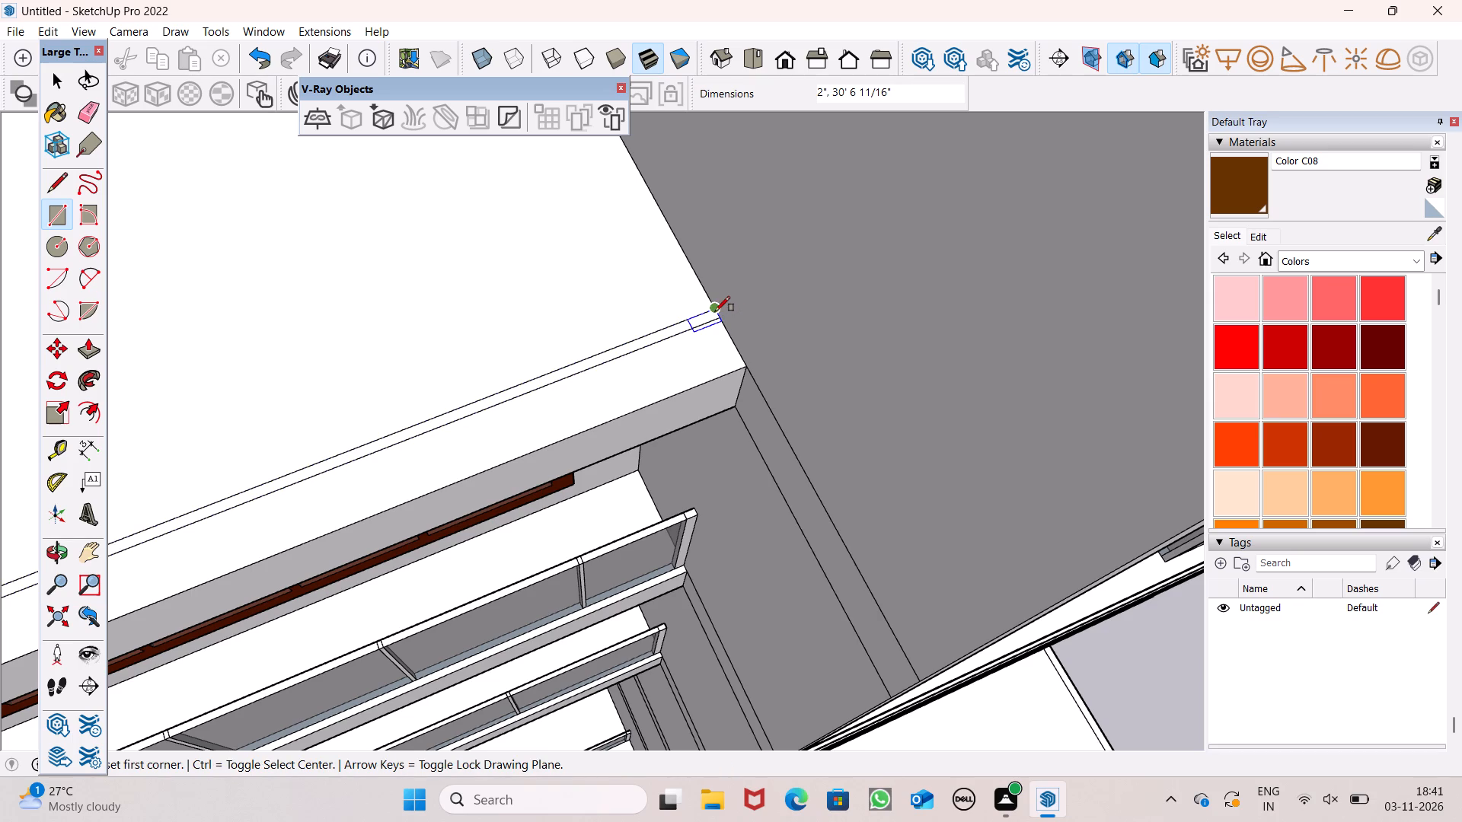
{"action": "key", "text": "space"}
Erase all the construction guides extending beyond the building.
{"action": "scroll", "coordinate": [583, 277], "scroll_direction": "down", "scroll_amount": 6}
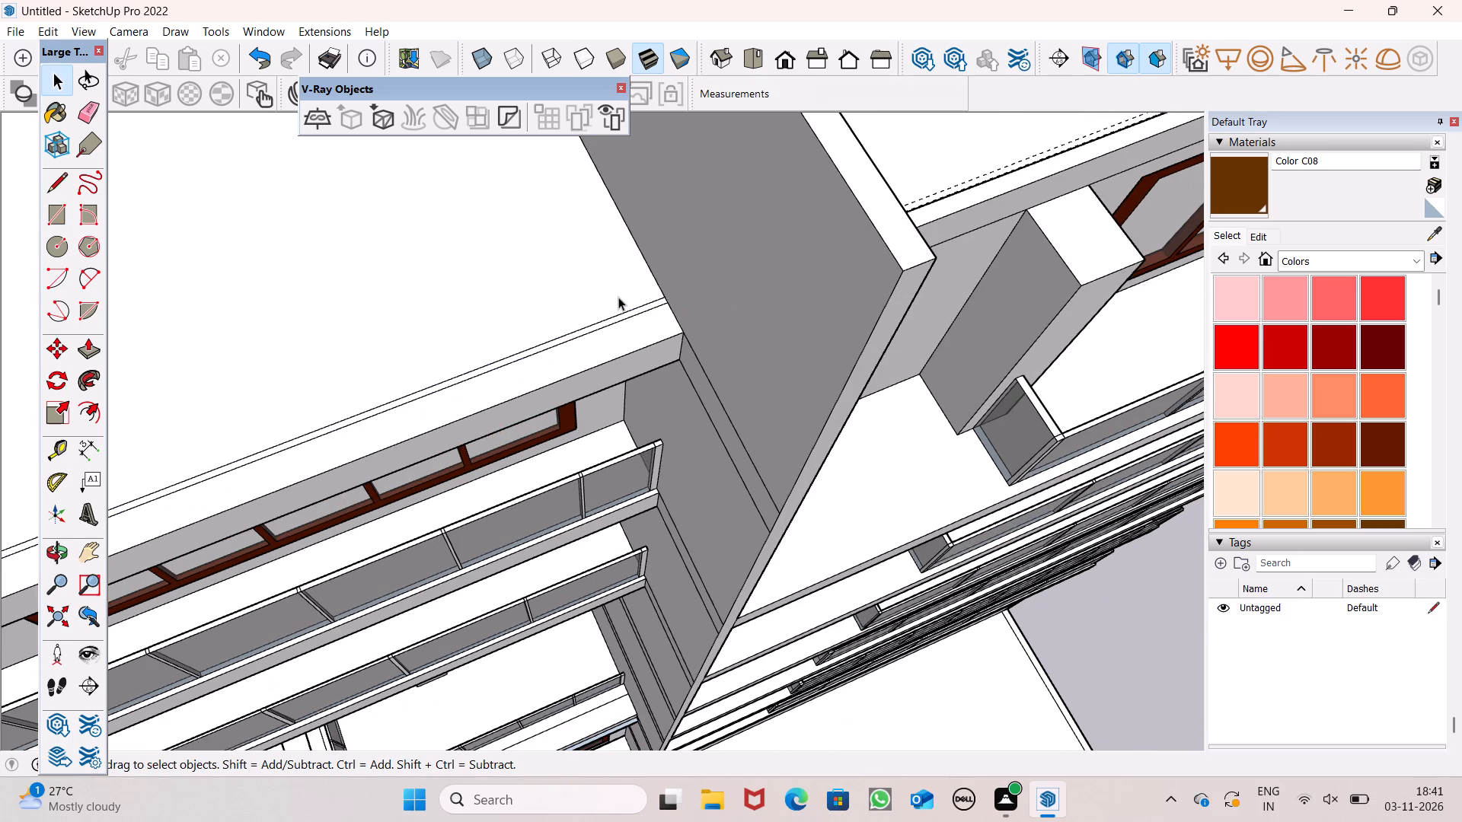
{"action": "scroll", "coordinate": [619, 297], "scroll_direction": "down", "scroll_amount": 11}
{"action": "scroll", "coordinate": [493, 295], "scroll_direction": "down", "scroll_amount": 5}
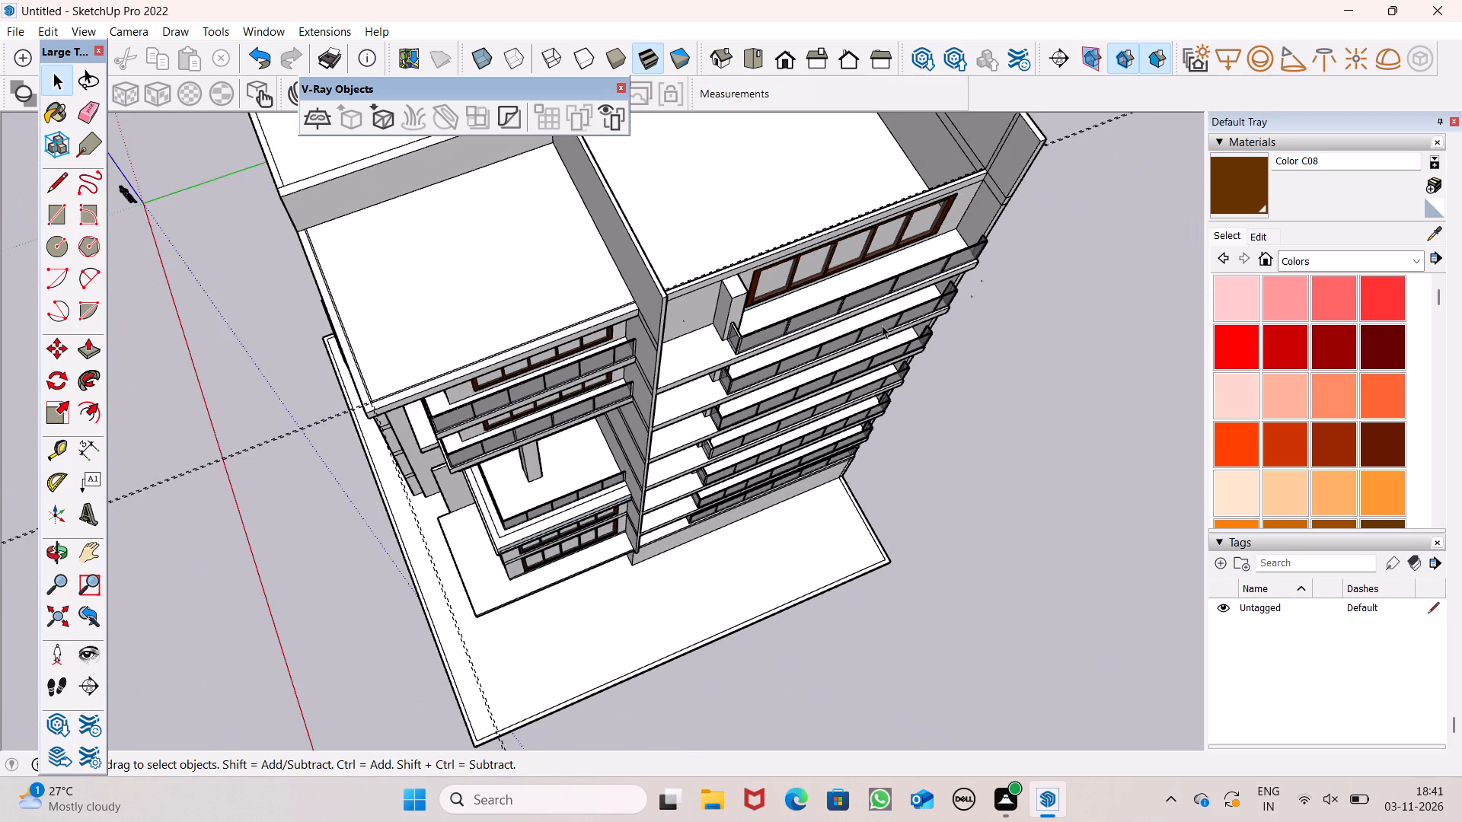
{"action": "scroll", "coordinate": [883, 323], "scroll_direction": "down", "scroll_amount": 5}
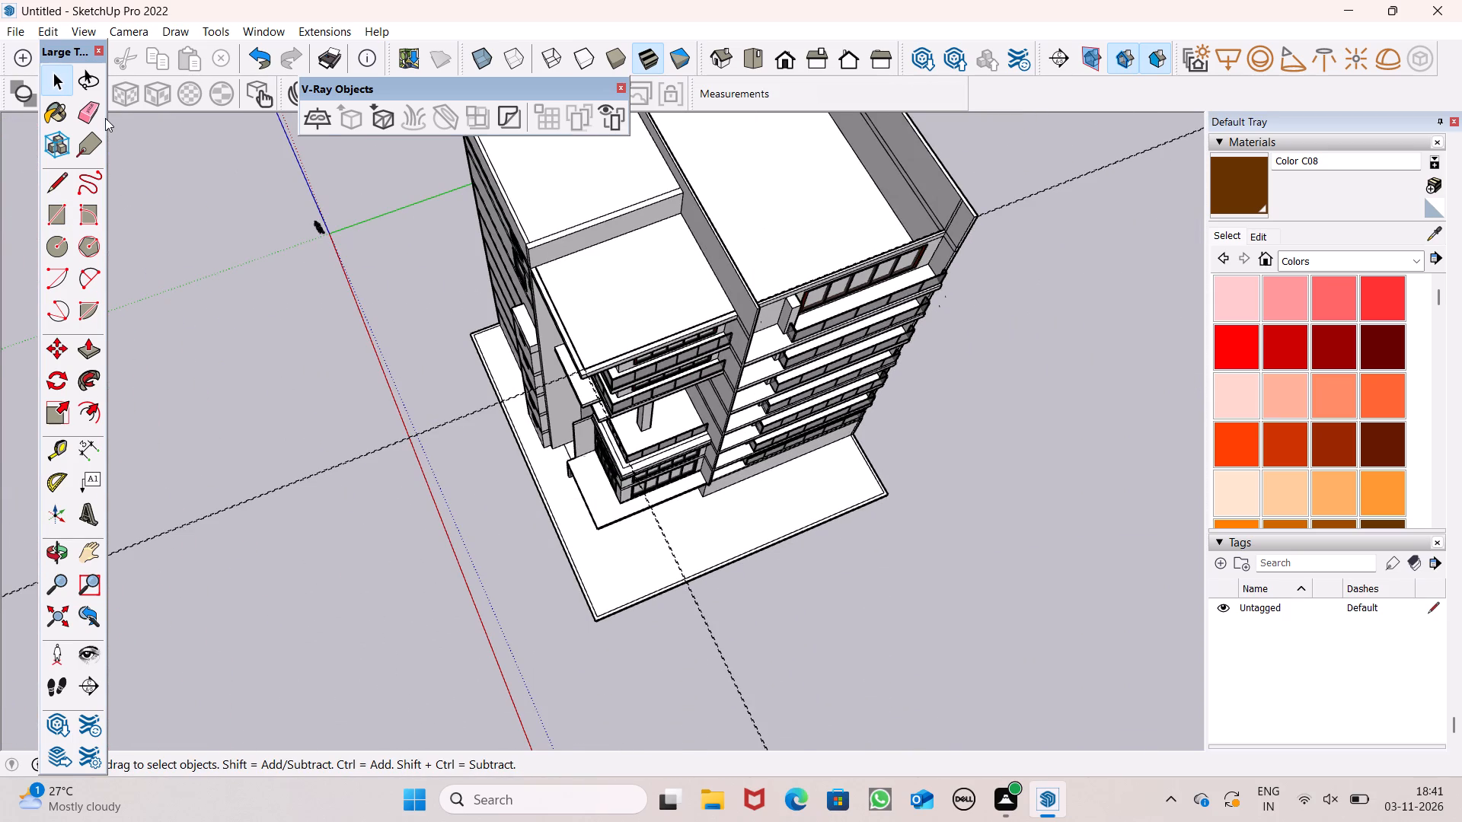
{"action": "left_click", "coordinate": [94, 114]}
{"action": "scroll", "coordinate": [502, 276], "scroll_direction": "down", "scroll_amount": 4}
{"action": "left_click_drag", "start_coordinate": [724, 650], "coordinate": [726, 629]}
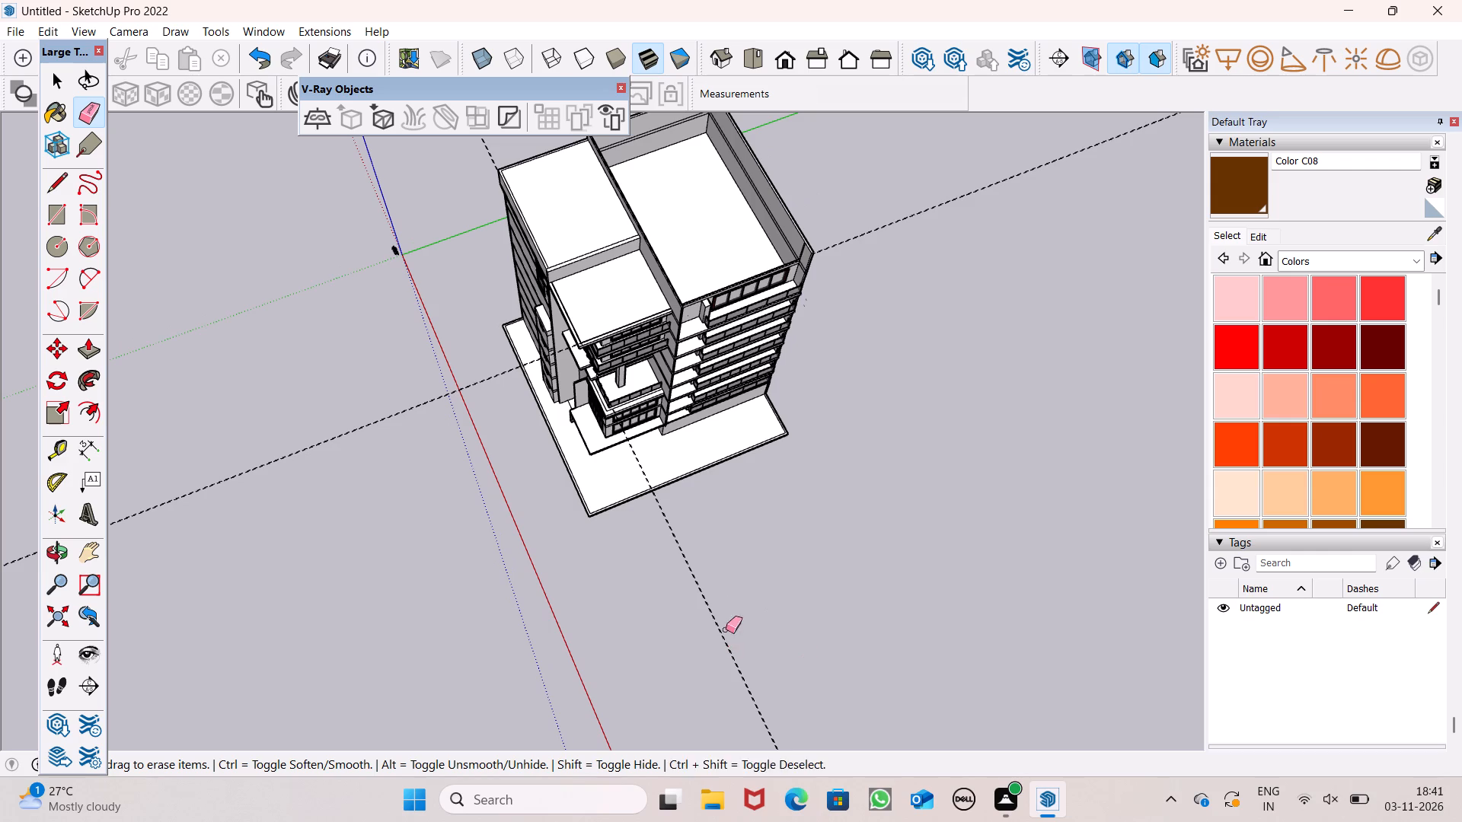
{"action": "left_click_drag", "start_coordinate": [726, 629], "coordinate": [697, 597]}
{"action": "left_click_drag", "start_coordinate": [298, 381], "coordinate": [325, 452]}
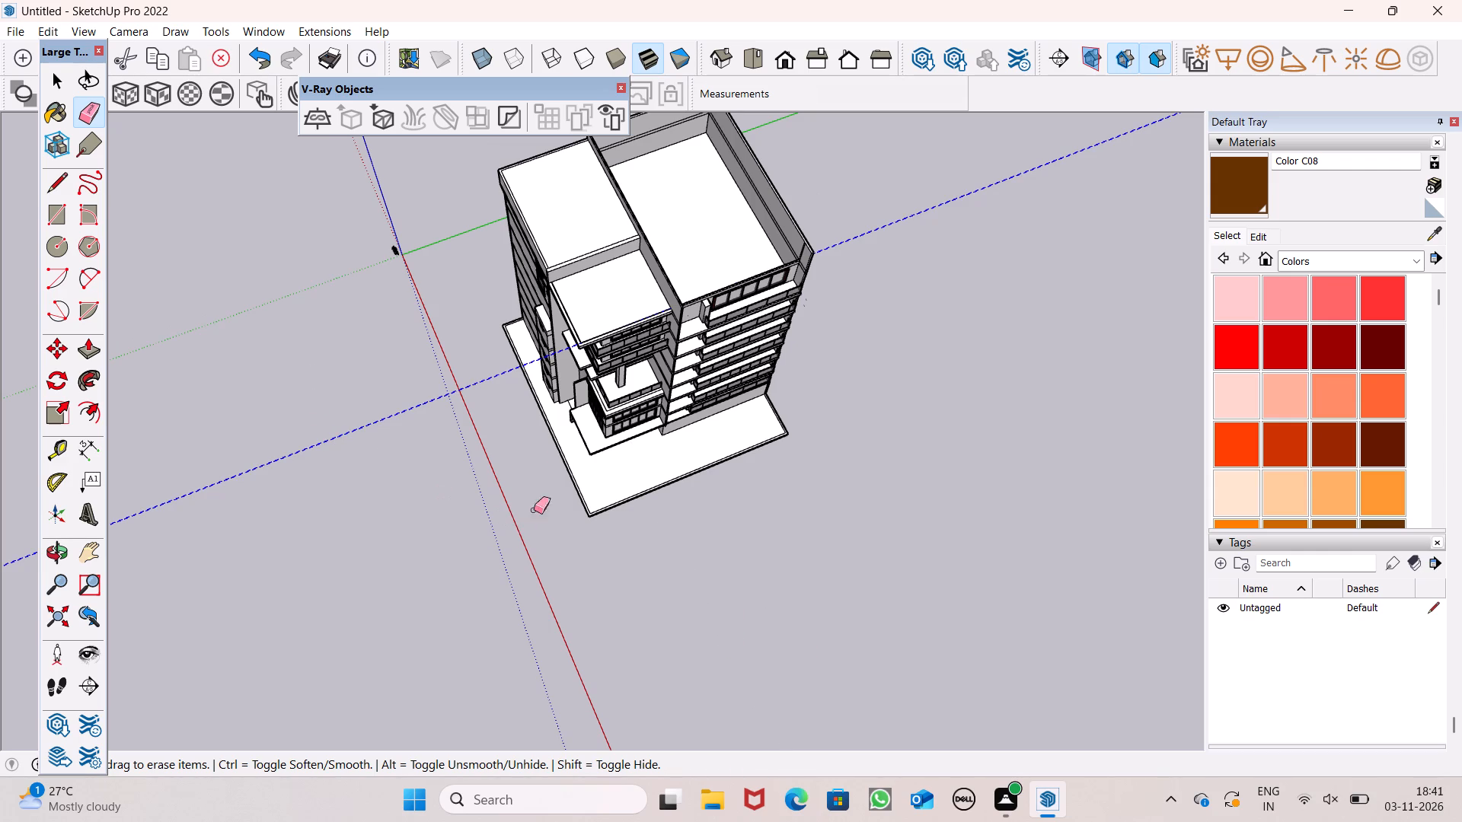
Examine the corner balconies, their railings and the side facade, returning to the strip outlines on the lower roof.
{"action": "scroll", "coordinate": [543, 397], "scroll_direction": "up", "scroll_amount": 2}
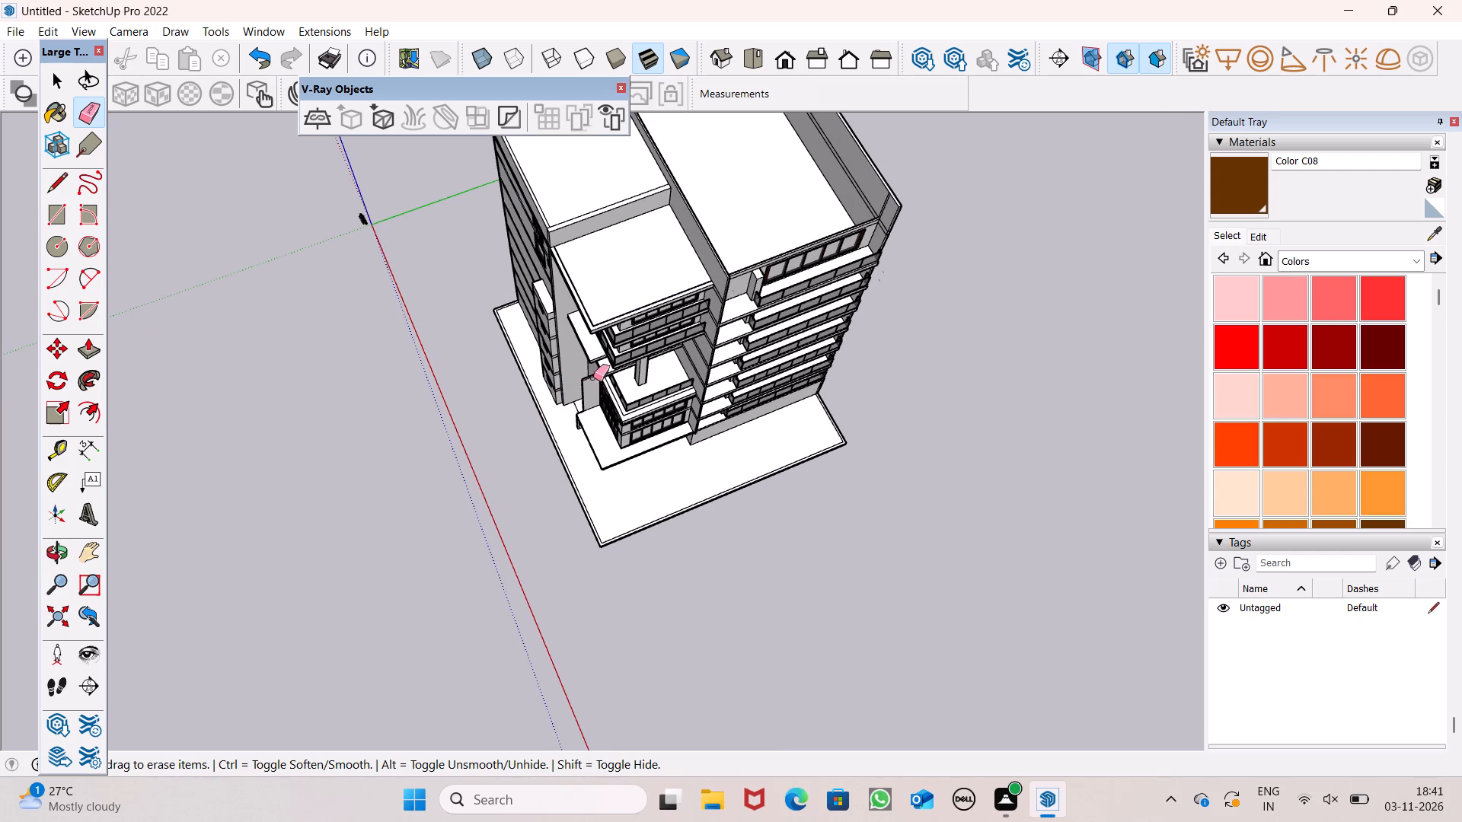
{"action": "middle_click_drag", "start_coordinate": [593, 370], "coordinate": [641, 206]}
{"action": "scroll", "coordinate": [641, 206], "scroll_direction": "up", "scroll_amount": 1}
{"action": "scroll", "coordinate": [608, 272], "scroll_direction": "up", "scroll_amount": 8}
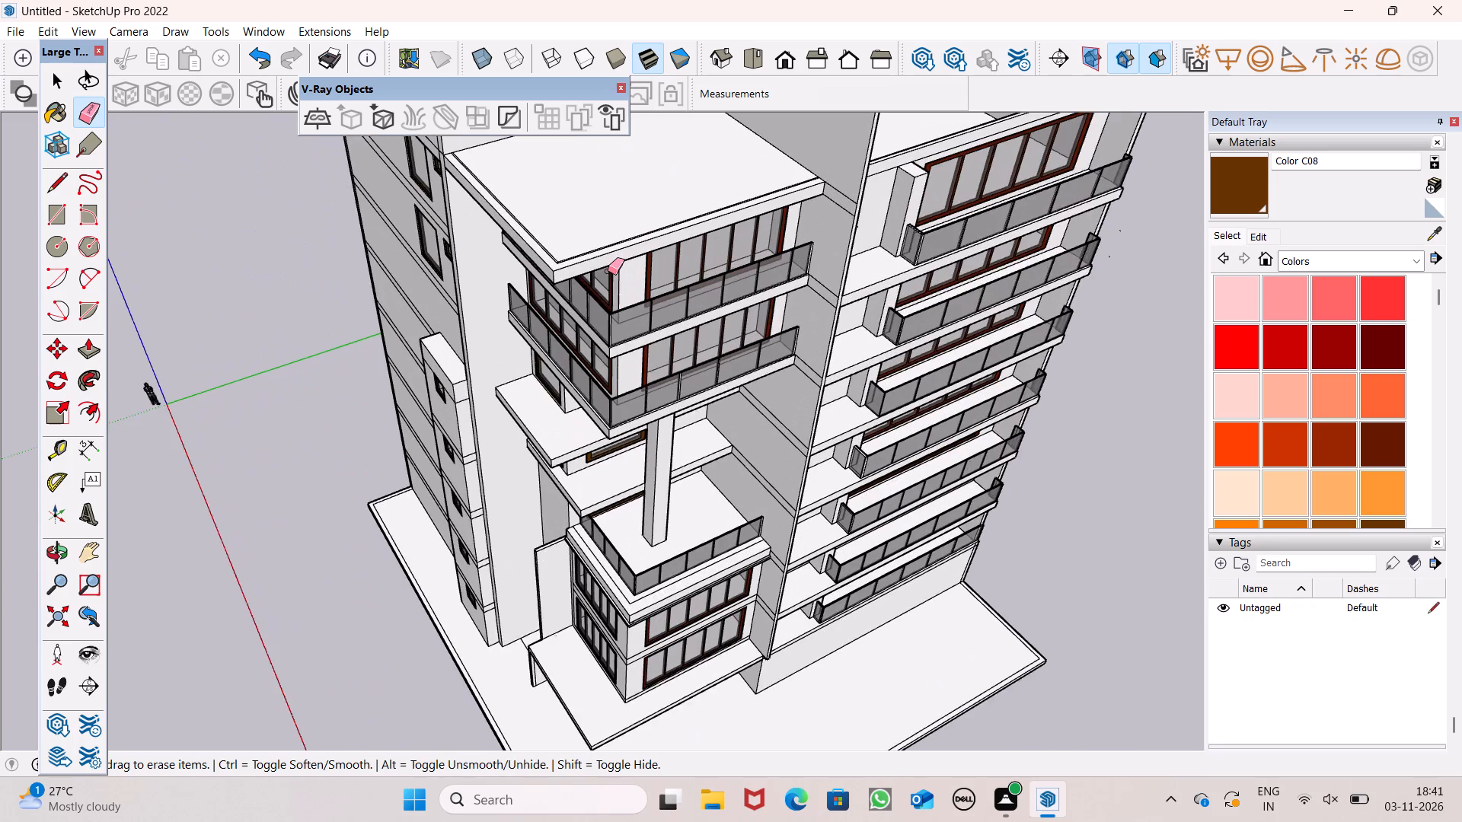
{"action": "middle_click_drag", "start_coordinate": [613, 378], "coordinate": [621, 215]}
{"action": "scroll", "coordinate": [621, 215], "scroll_direction": "up", "scroll_amount": 1}
{"action": "scroll", "coordinate": [646, 390], "scroll_direction": "down", "scroll_amount": 3}
{"action": "middle_click_drag", "start_coordinate": [663, 411], "coordinate": [771, 504]}
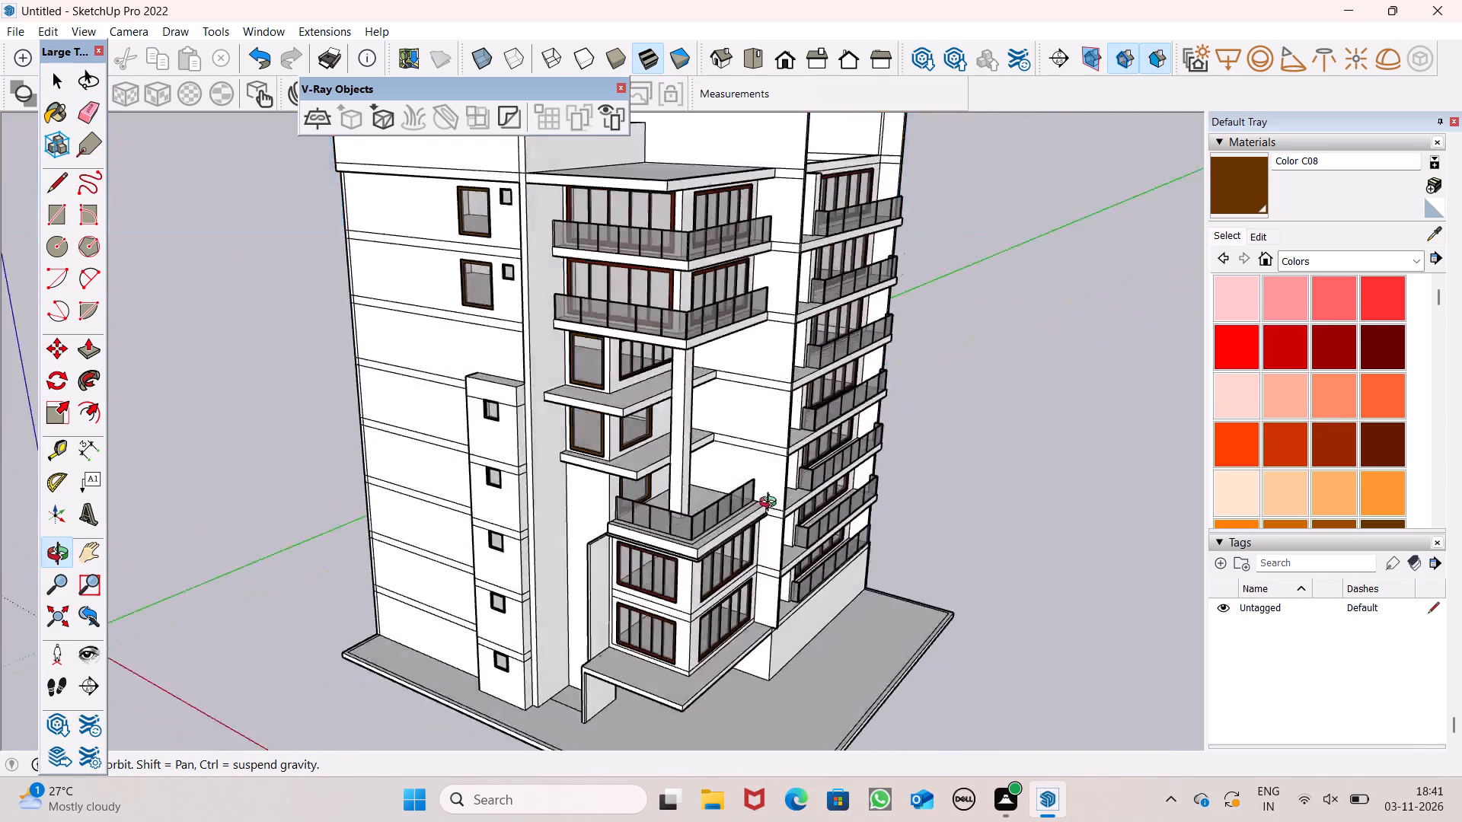
{"action": "middle_click_drag", "start_coordinate": [771, 504], "coordinate": [732, 707]}
{"action": "scroll", "coordinate": [603, 566], "scroll_direction": "up", "scroll_amount": 6}
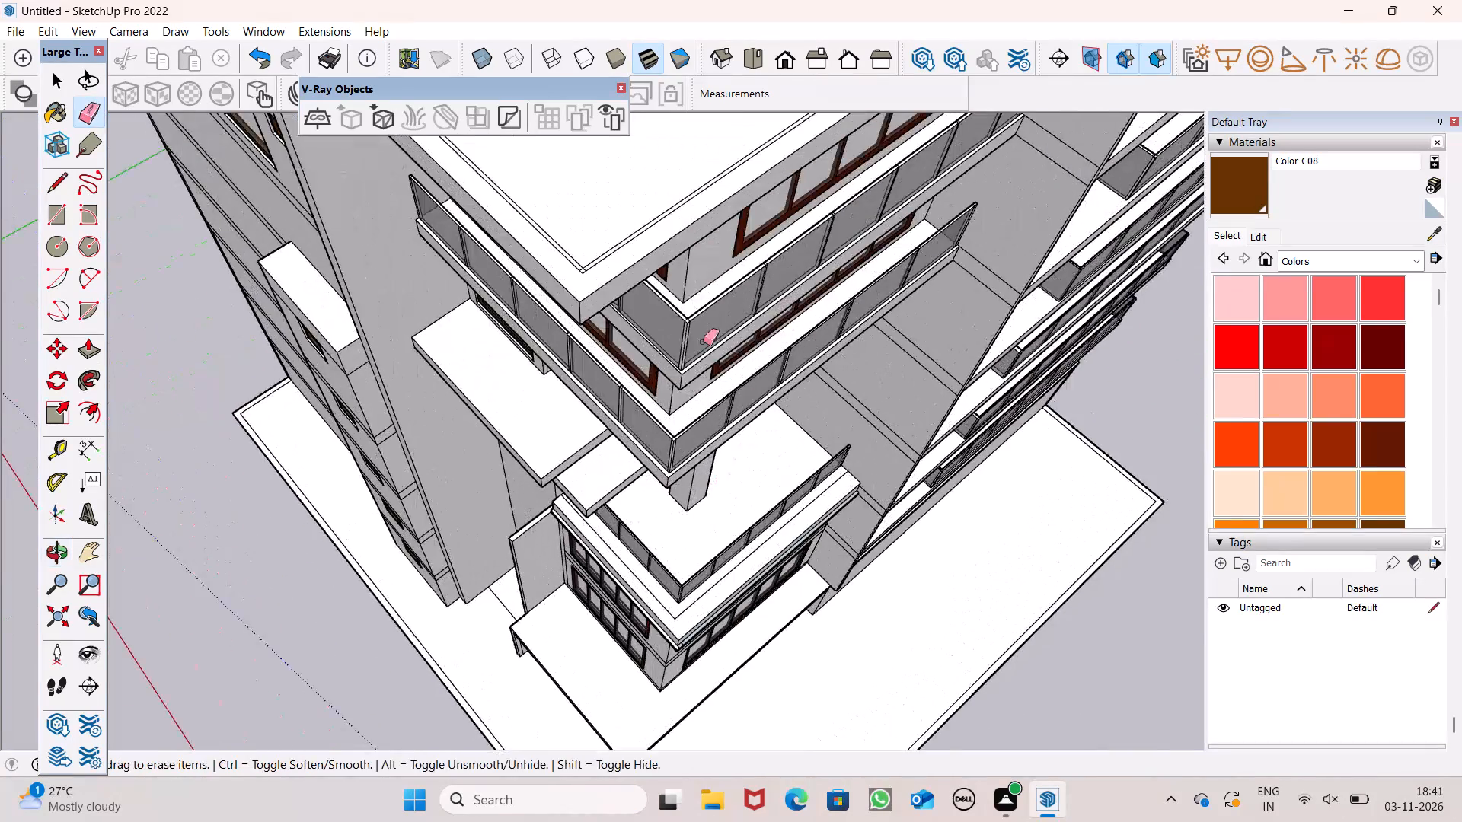
Erase the overlapping lines at the front corner of the lower roof where the two 2" strips meet, leaving one L-shaped strip.
{"action": "scroll", "coordinate": [672, 288], "scroll_direction": "up", "scroll_amount": 8}
{"action": "scroll", "coordinate": [531, 256], "scroll_direction": "up", "scroll_amount": 7}
{"action": "scroll", "coordinate": [605, 314], "scroll_direction": "up", "scroll_amount": 6}
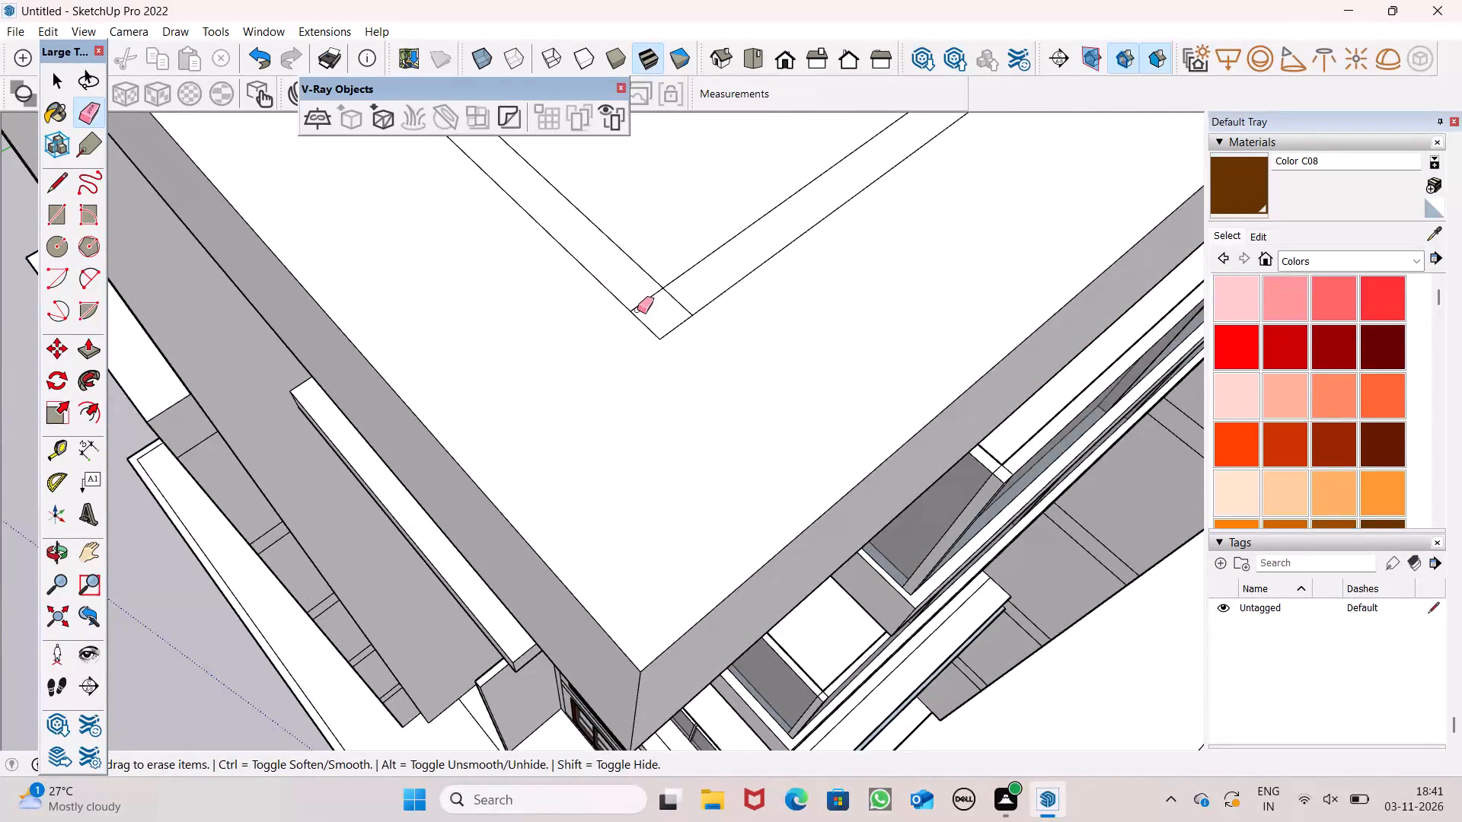
{"action": "left_click_drag", "start_coordinate": [637, 309], "coordinate": [674, 295]}
{"action": "scroll", "coordinate": [583, 452], "scroll_direction": "down", "scroll_amount": 7}
{"action": "scroll", "coordinate": [526, 474], "scroll_direction": "down", "scroll_amount": 7}
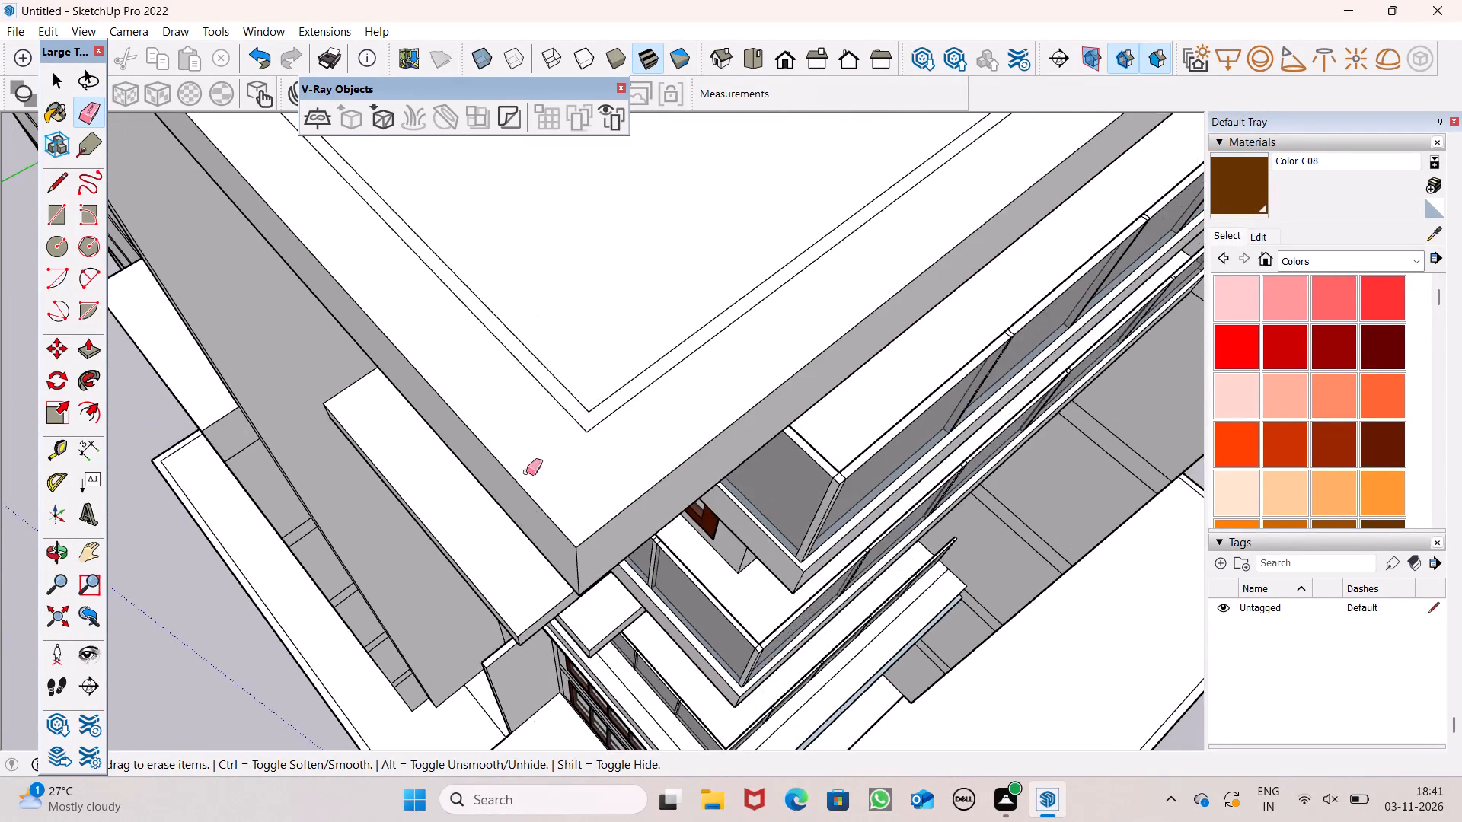
Push/Pull the L-shaped edge strip on the lower roof upward 4' to form a thin railing panel.
{"action": "scroll", "coordinate": [526, 472], "scroll_direction": "down", "scroll_amount": 18}
{"action": "middle_click_drag", "start_coordinate": [538, 471], "coordinate": [596, 366]}
{"action": "scroll", "coordinate": [596, 366], "scroll_direction": "up", "scroll_amount": 1}
{"action": "key", "text": "space"}
{"action": "scroll", "coordinate": [499, 414], "scroll_direction": "down", "scroll_amount": 2}
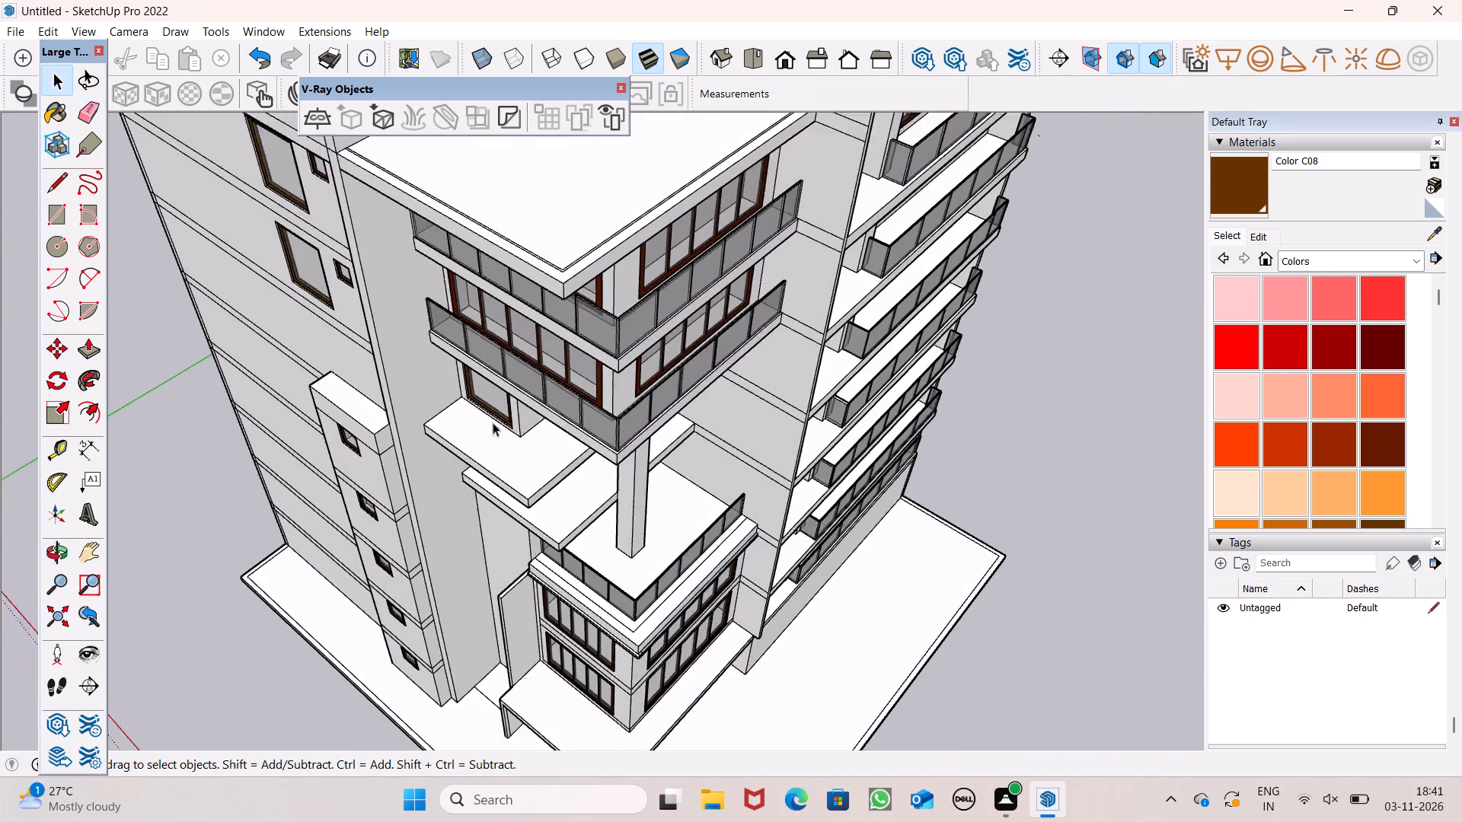
{"action": "scroll", "coordinate": [493, 422], "scroll_direction": "down", "scroll_amount": 5}
{"action": "middle_click_drag", "start_coordinate": [435, 381], "coordinate": [502, 307]}
{"action": "scroll", "coordinate": [502, 307], "scroll_direction": "up", "scroll_amount": 1}
{"action": "scroll", "coordinate": [492, 422], "scroll_direction": "down", "scroll_amount": 4}
{"action": "scroll", "coordinate": [398, 276], "scroll_direction": "up", "scroll_amount": 7}
{"action": "scroll", "coordinate": [541, 382], "scroll_direction": "up", "scroll_amount": 7}
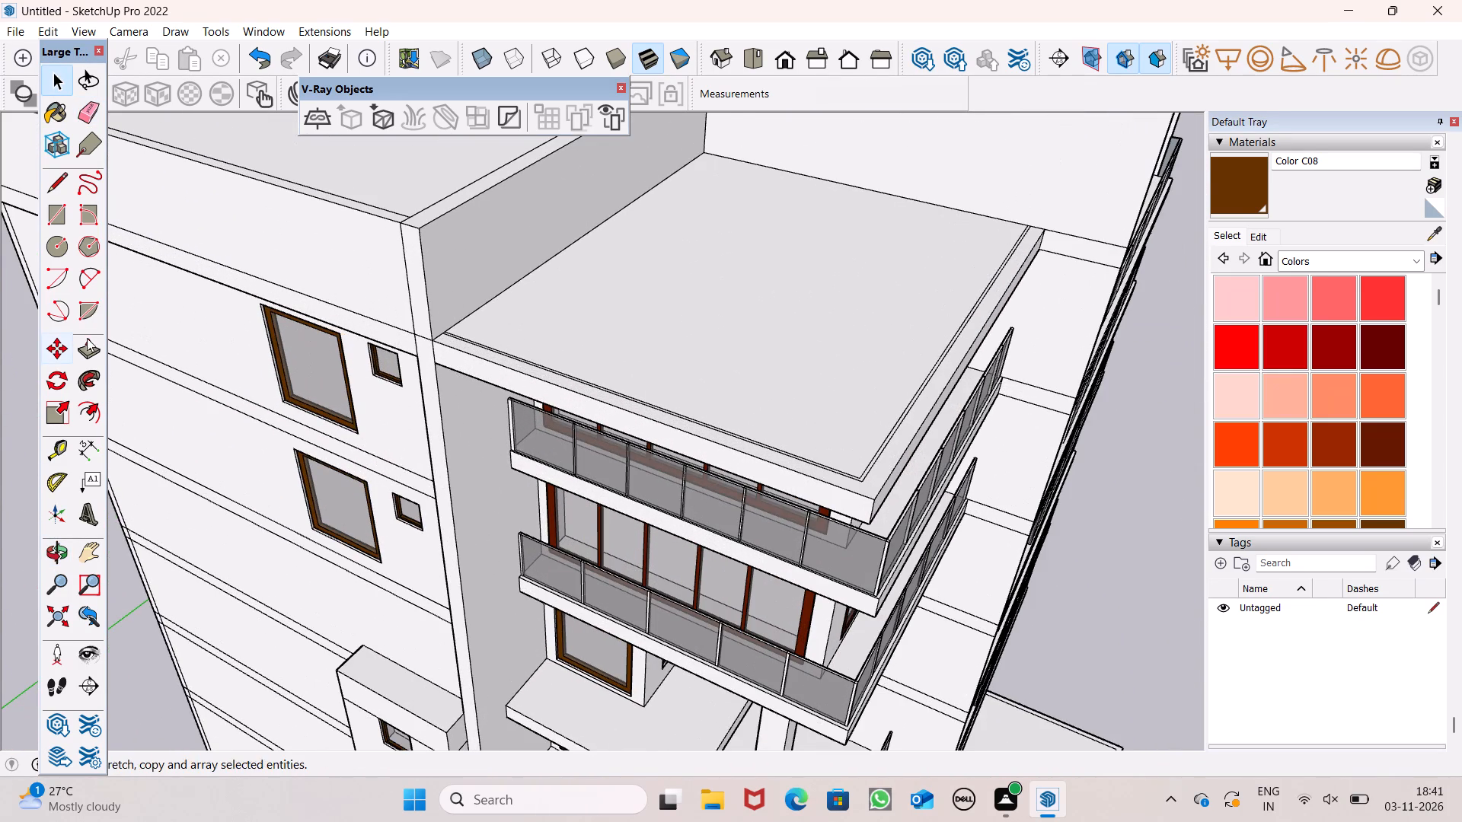
{"action": "left_click", "coordinate": [96, 339]}
{"action": "scroll", "coordinate": [858, 473], "scroll_direction": "up", "scroll_amount": 2}
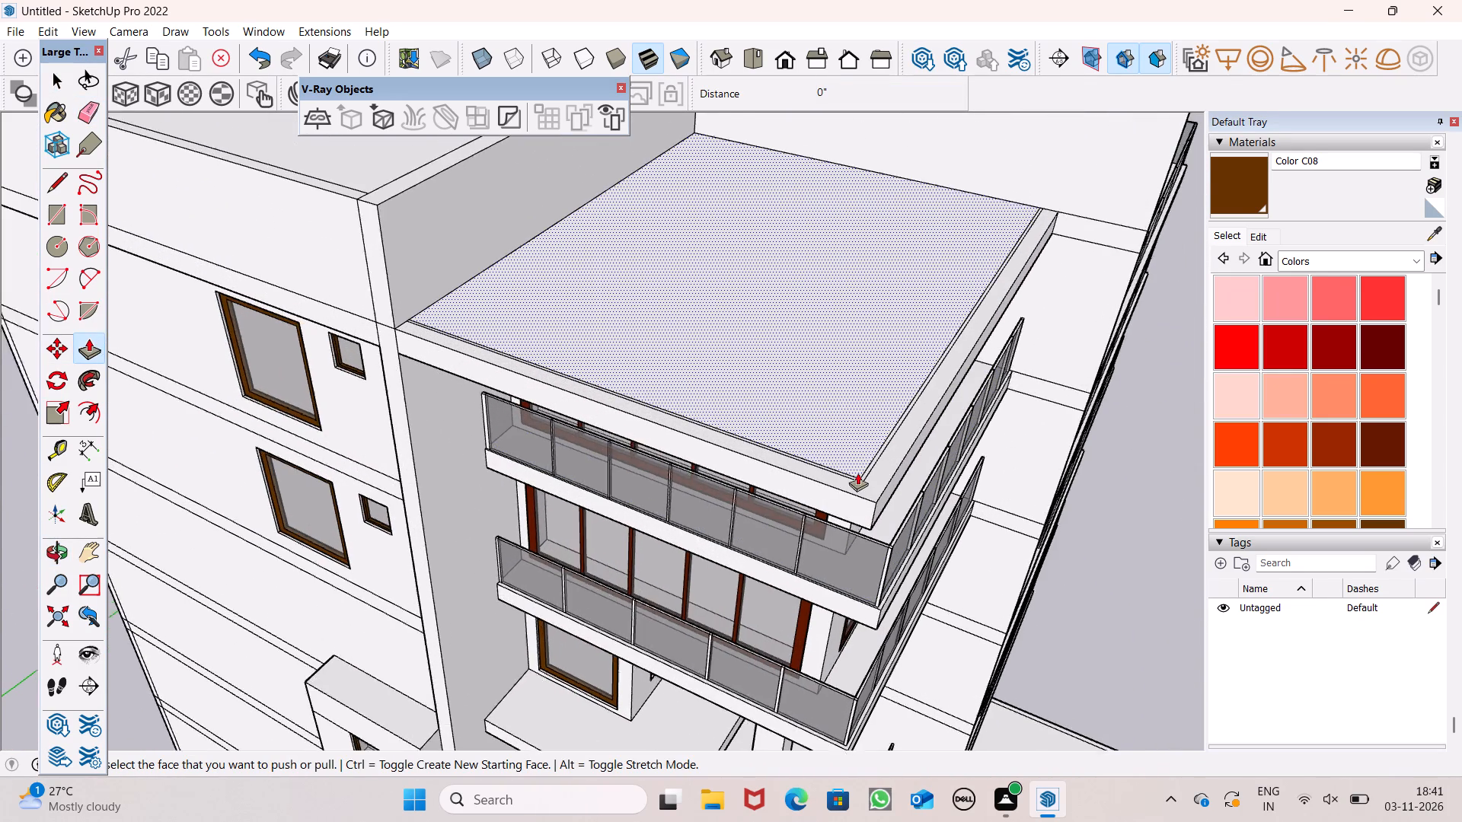
{"action": "scroll", "coordinate": [857, 473], "scroll_direction": "up", "scroll_amount": 5}
{"action": "left_click_drag", "start_coordinate": [872, 479], "coordinate": [874, 478]}
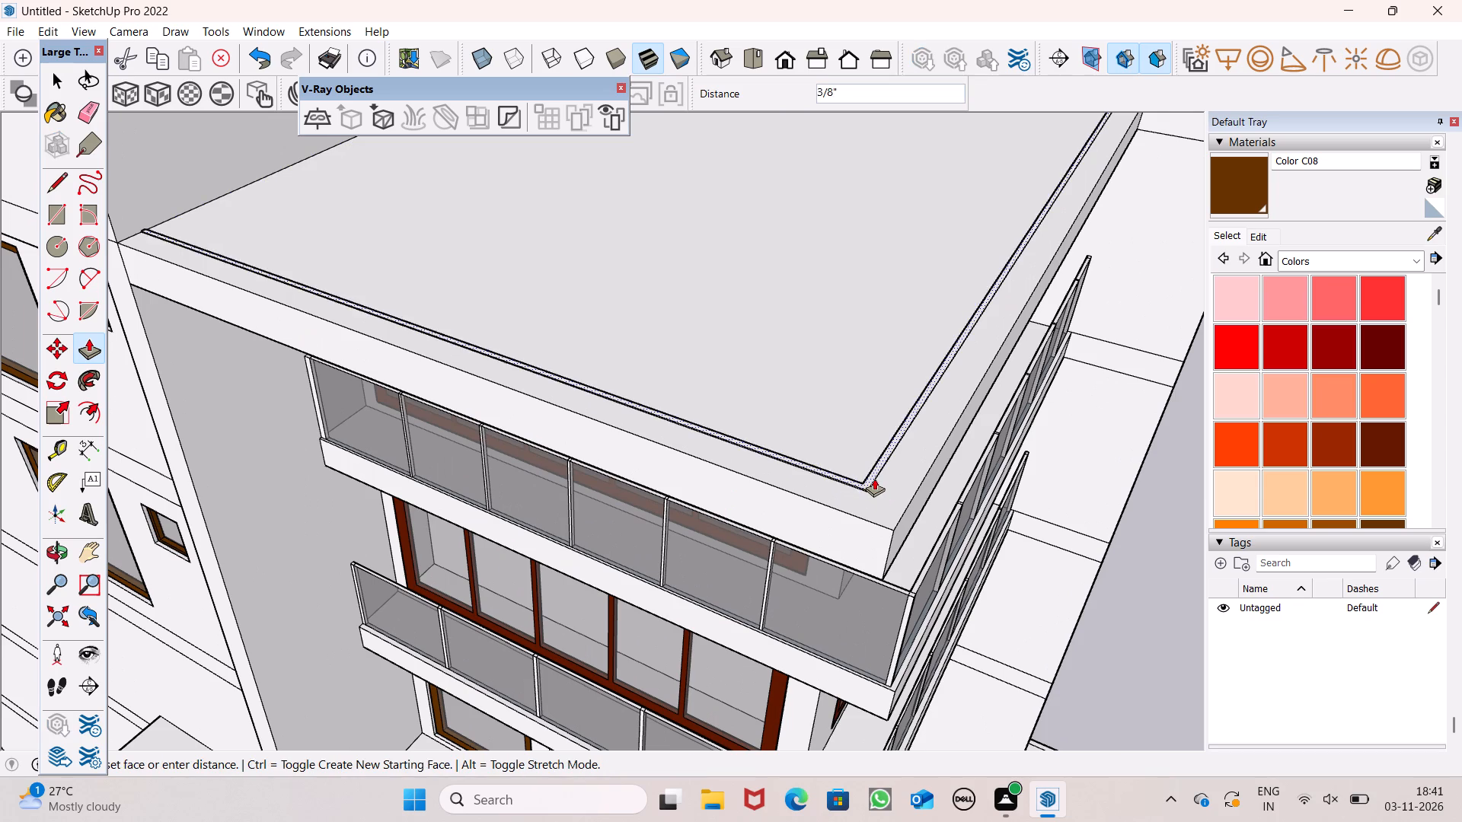
{"action": "left_click_drag", "start_coordinate": [874, 478], "coordinate": [856, 376]}
{"action": "type", "text": "4'"}
{"action": "left_click_drag", "start_coordinate": [856, 376], "coordinate": [855, 375]}
{"action": "key", "text": "Return"}
Extrude the railing panel's top face upward about 3 11/16" as a new section, forming a top rail band.
{"action": "scroll", "coordinate": [755, 384], "scroll_direction": "down", "scroll_amount": 4}
{"action": "middle_click_drag", "start_coordinate": [808, 397], "coordinate": [734, 371]}
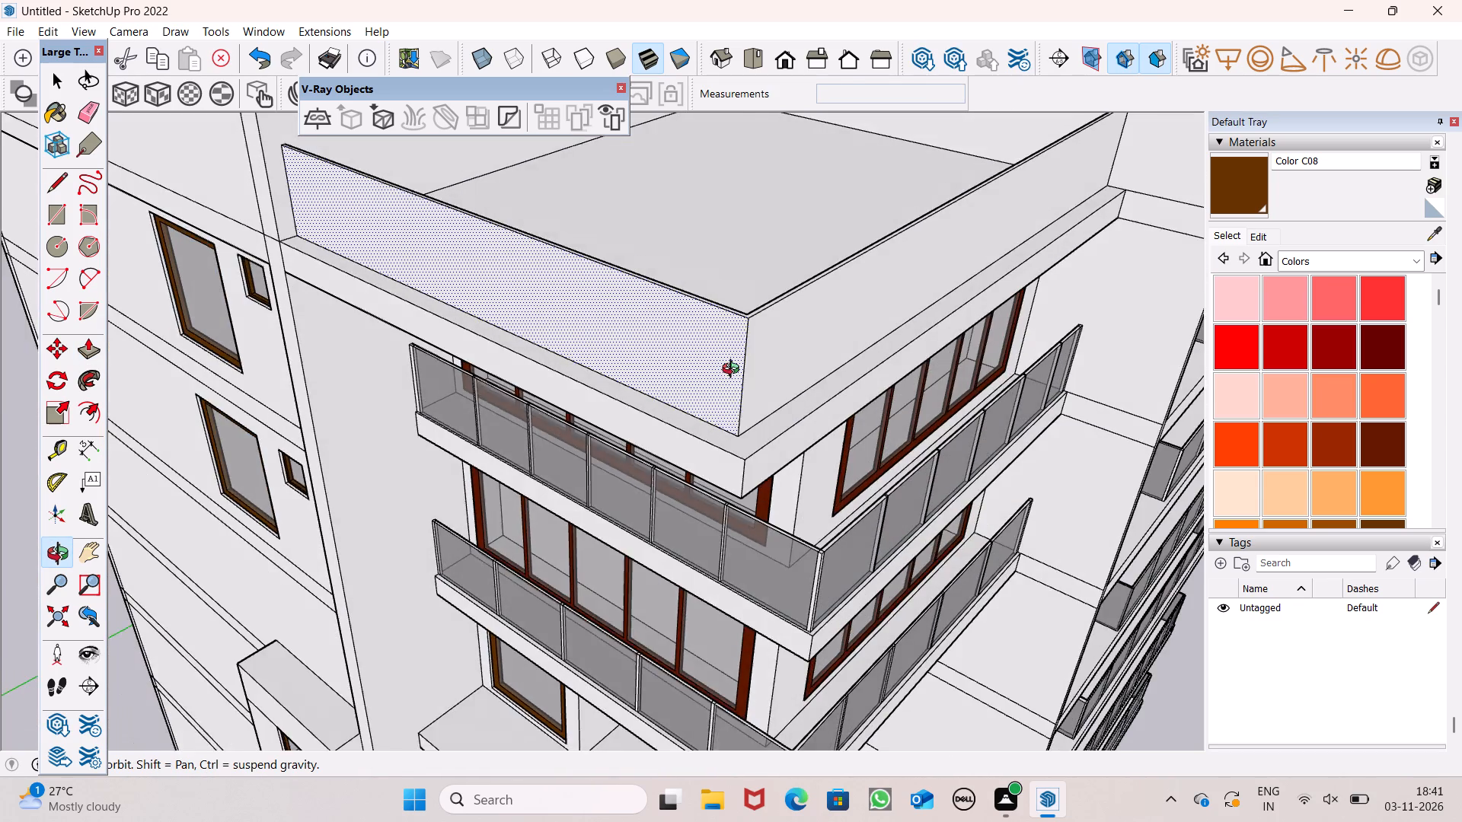
{"action": "middle_click_drag", "start_coordinate": [734, 371], "coordinate": [729, 384]}
{"action": "middle_click_drag", "start_coordinate": [809, 381], "coordinate": [775, 210]}
{"action": "scroll", "coordinate": [643, 430], "scroll_direction": "down", "scroll_amount": 7}
{"action": "middle_click_drag", "start_coordinate": [780, 427], "coordinate": [871, 518]}
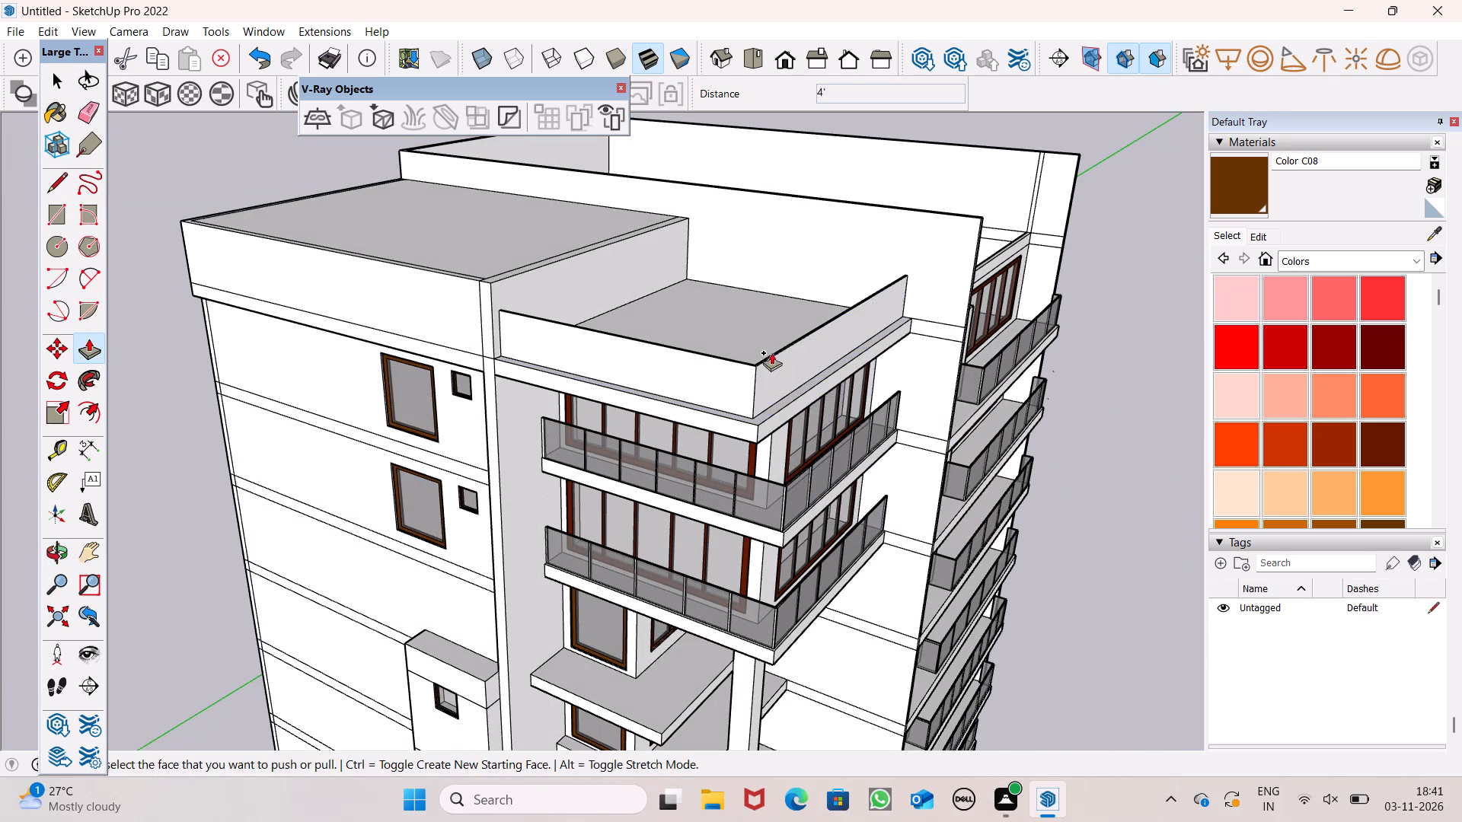
{"action": "scroll", "coordinate": [768, 336], "scroll_direction": "up", "scroll_amount": 4}
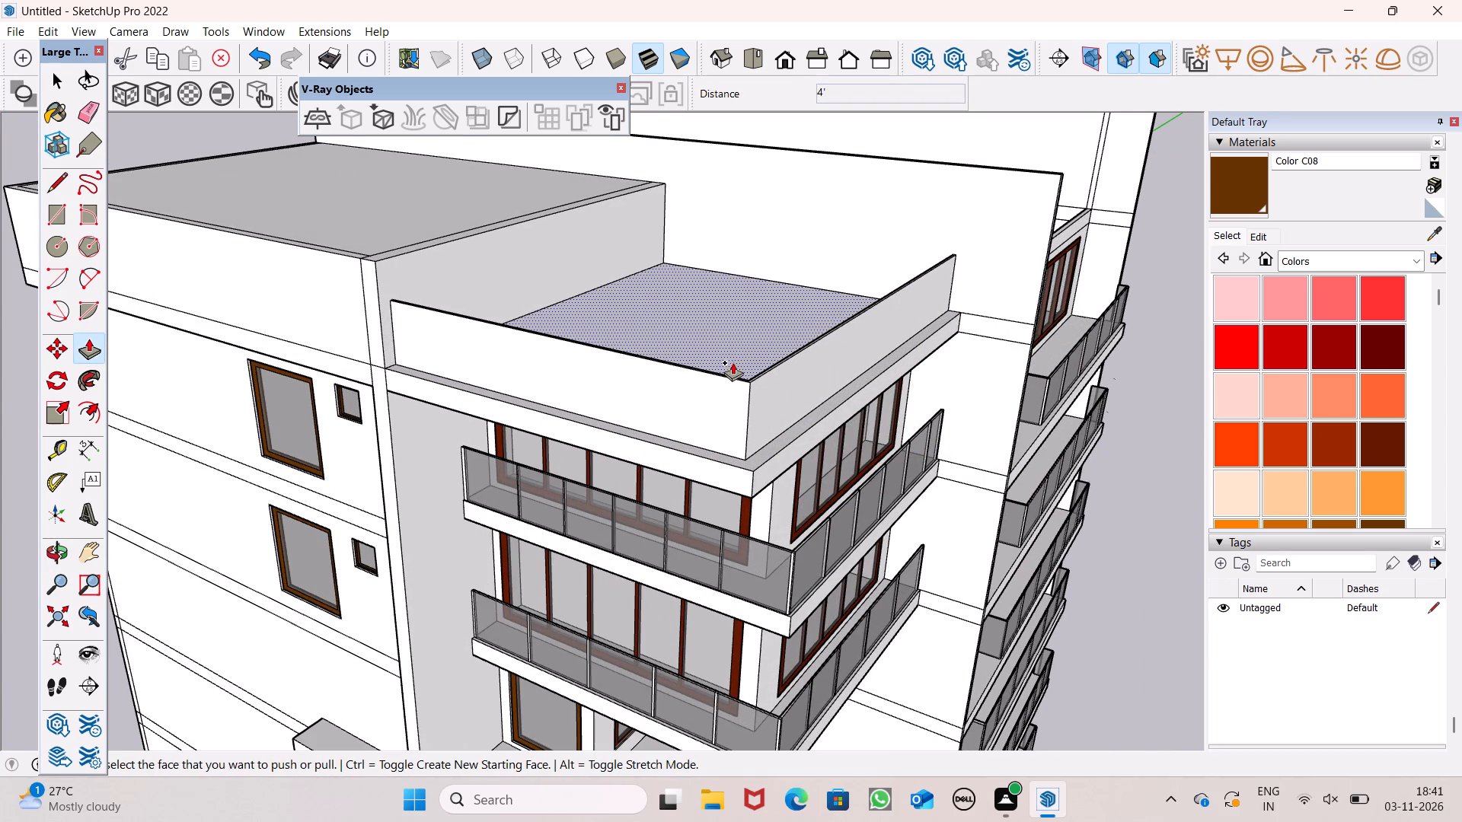
{"action": "middle_click_drag", "start_coordinate": [736, 397], "coordinate": [718, 445]}
{"action": "scroll", "coordinate": [717, 458], "scroll_direction": "up", "scroll_amount": 12}
{"action": "left_click_drag", "start_coordinate": [737, 464], "coordinate": [733, 451]}
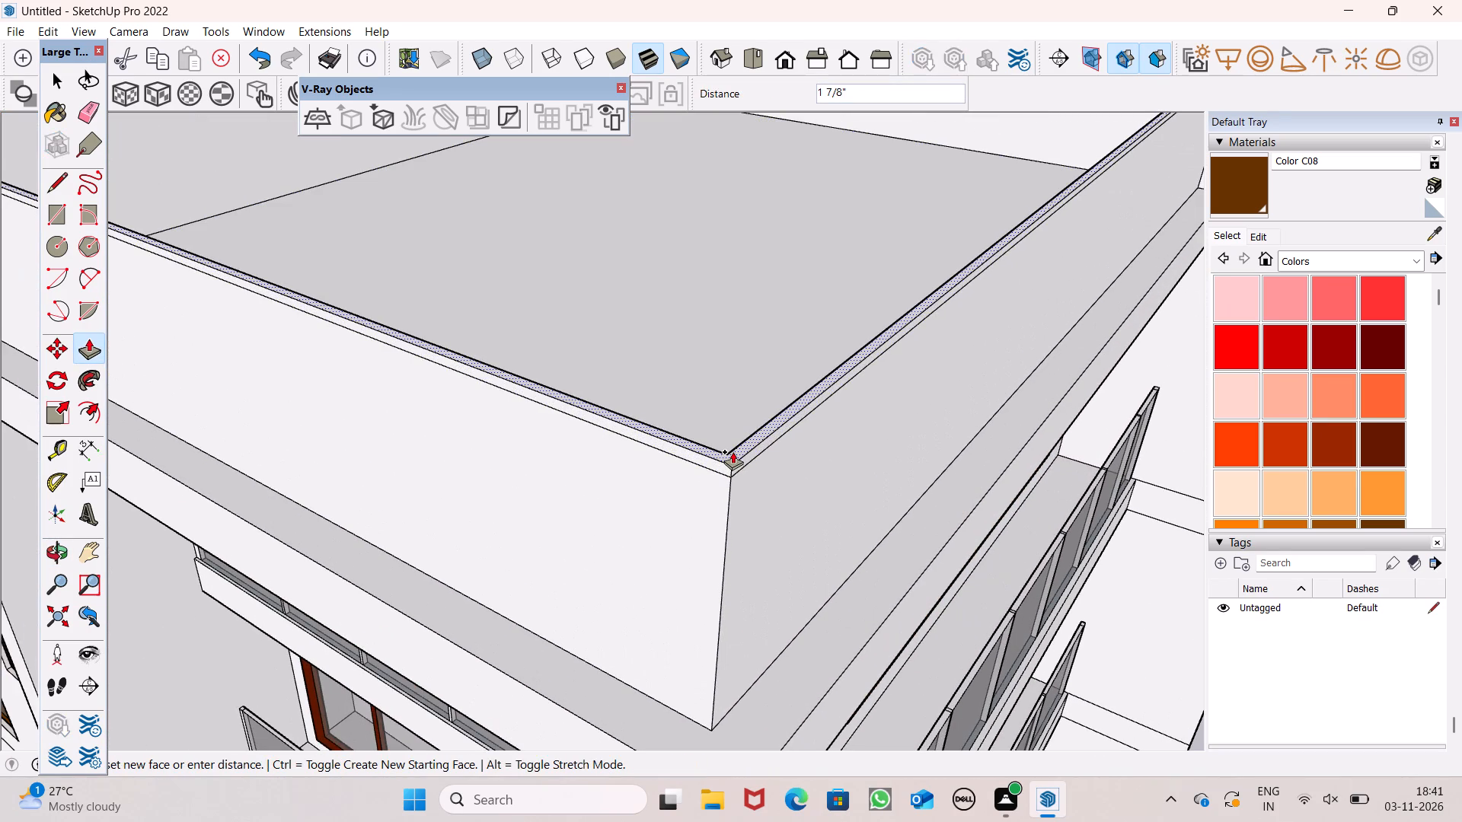
{"action": "left_click_drag", "start_coordinate": [733, 451], "coordinate": [730, 440]}
{"action": "scroll", "coordinate": [703, 384], "scroll_direction": "down", "scroll_amount": 11}
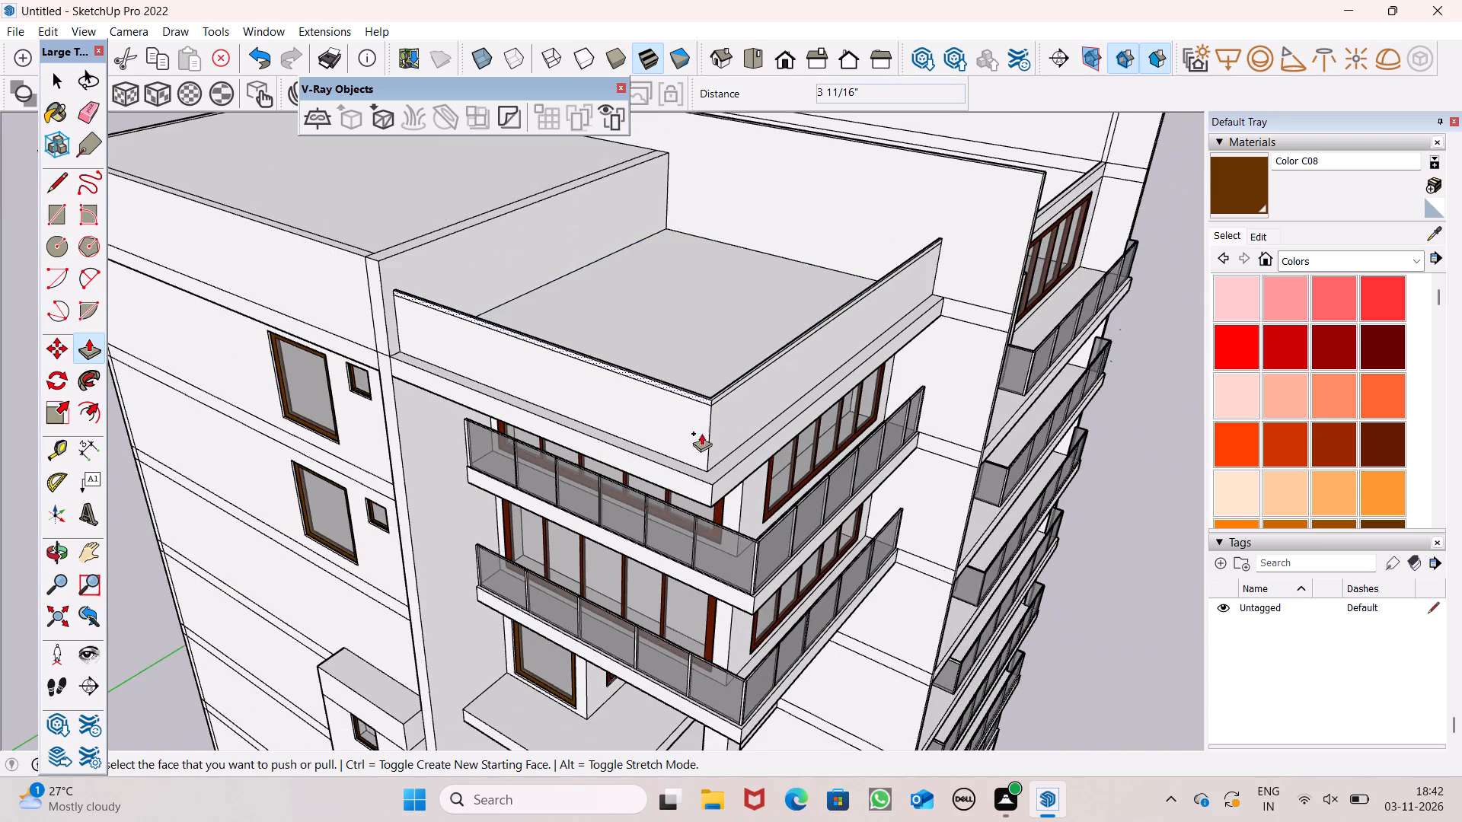
Draw a vertical line about 4' 3 11/16" long on the railing's outer face, close to the taller block, from top edge to base.
{"action": "key", "text": "space"}
{"action": "scroll", "coordinate": [597, 385], "scroll_direction": "down", "scroll_amount": 4}
{"action": "middle_click_drag", "start_coordinate": [564, 392], "coordinate": [775, 390]}
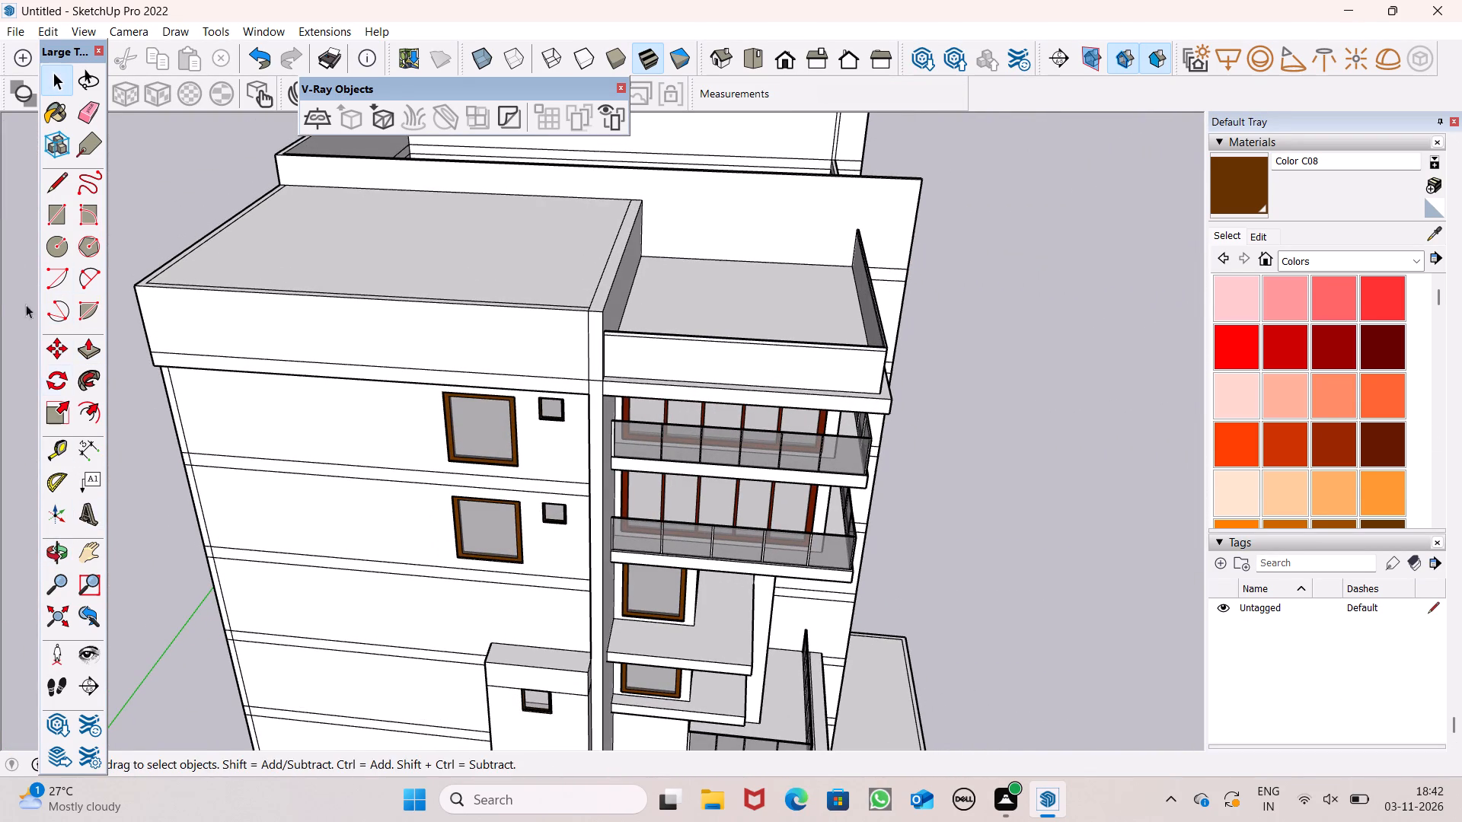
{"action": "left_click", "coordinate": [59, 171]}
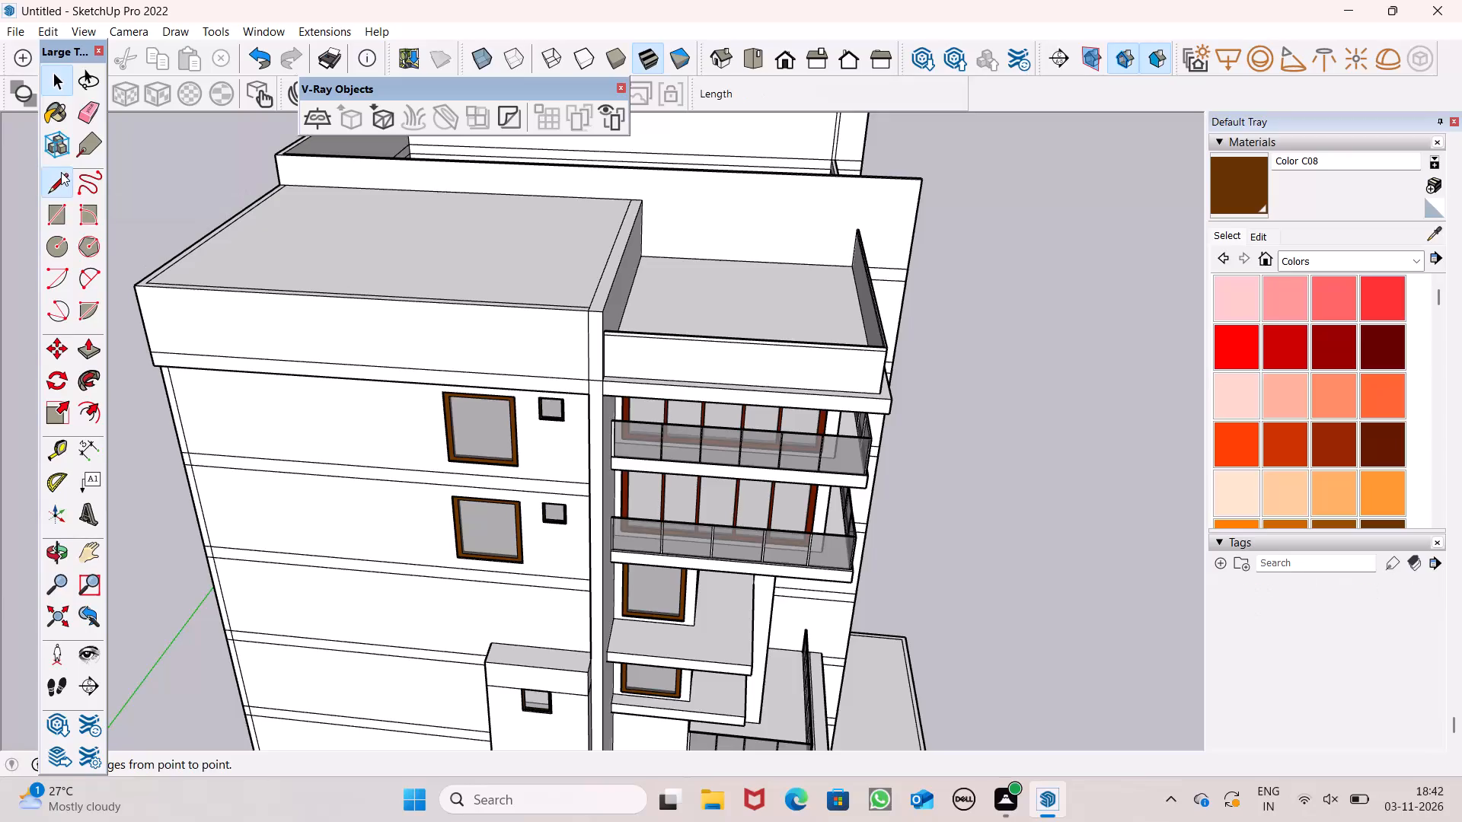
{"action": "scroll", "coordinate": [622, 338], "scroll_direction": "up", "scroll_amount": 2}
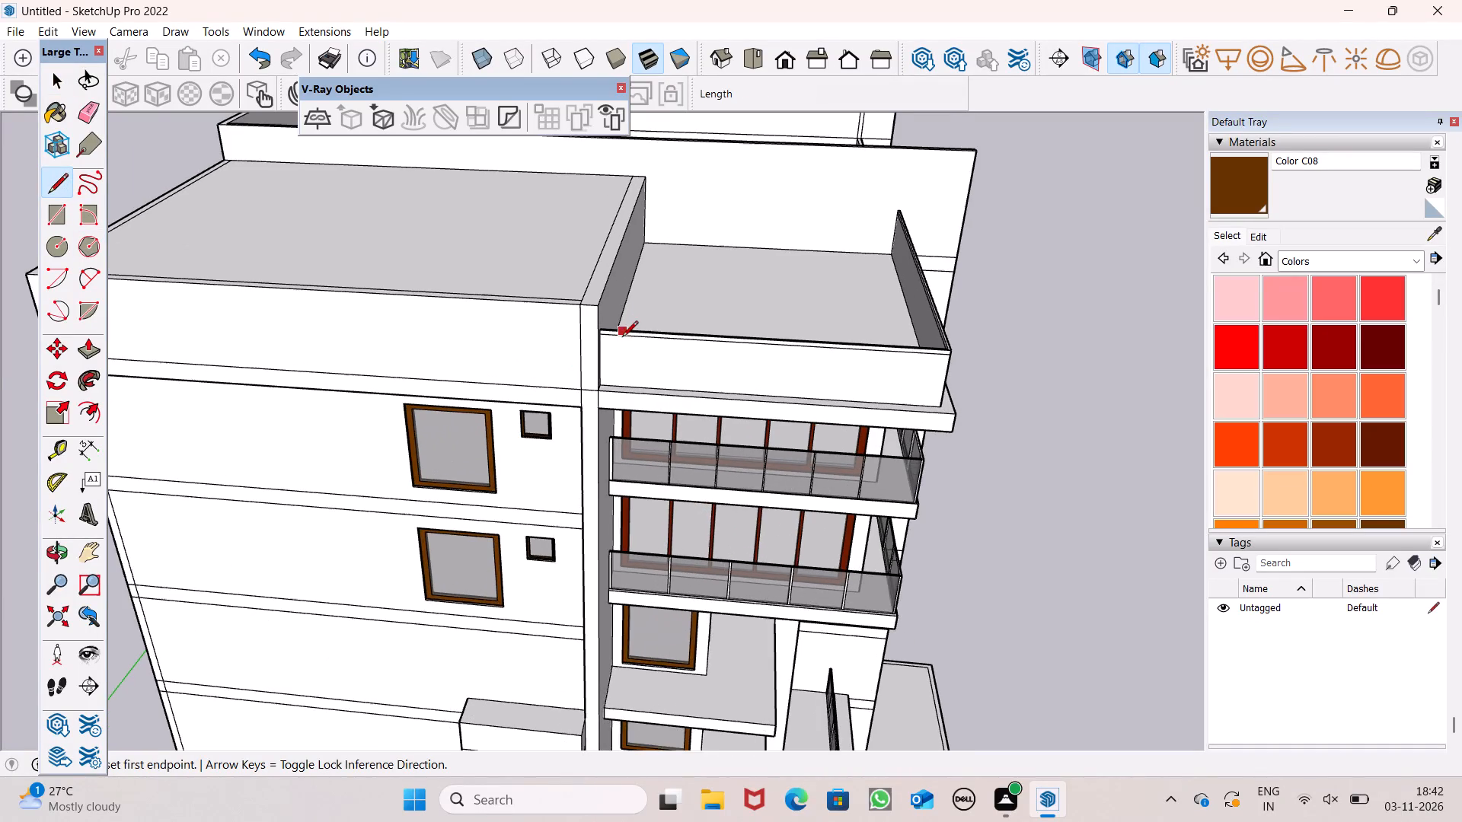
{"action": "scroll", "coordinate": [622, 338], "scroll_direction": "up", "scroll_amount": 1}
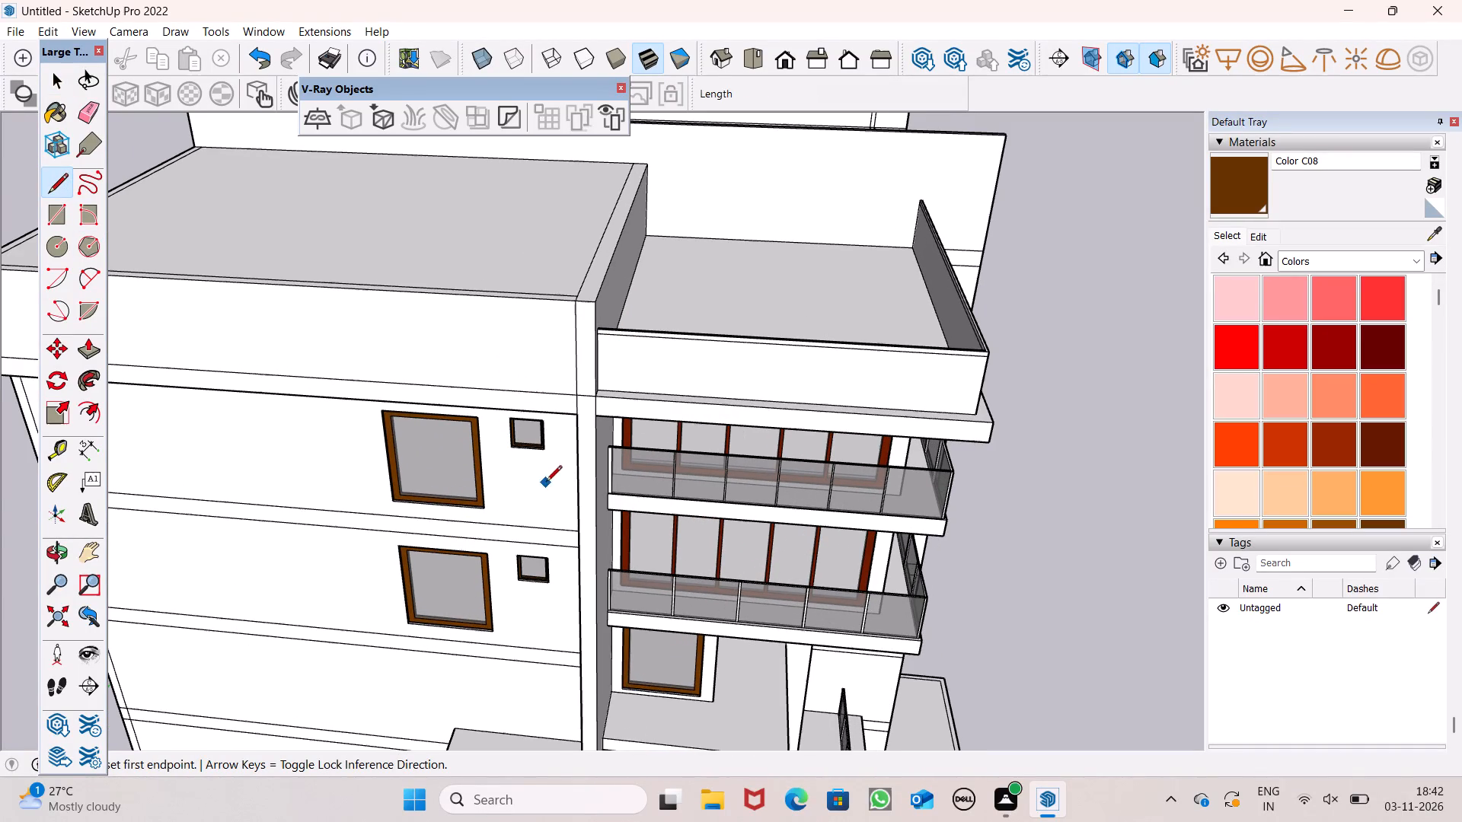
{"action": "middle_click_drag", "start_coordinate": [547, 483], "coordinate": [543, 500]}
{"action": "scroll", "coordinate": [581, 473], "scroll_direction": "up", "scroll_amount": 7}
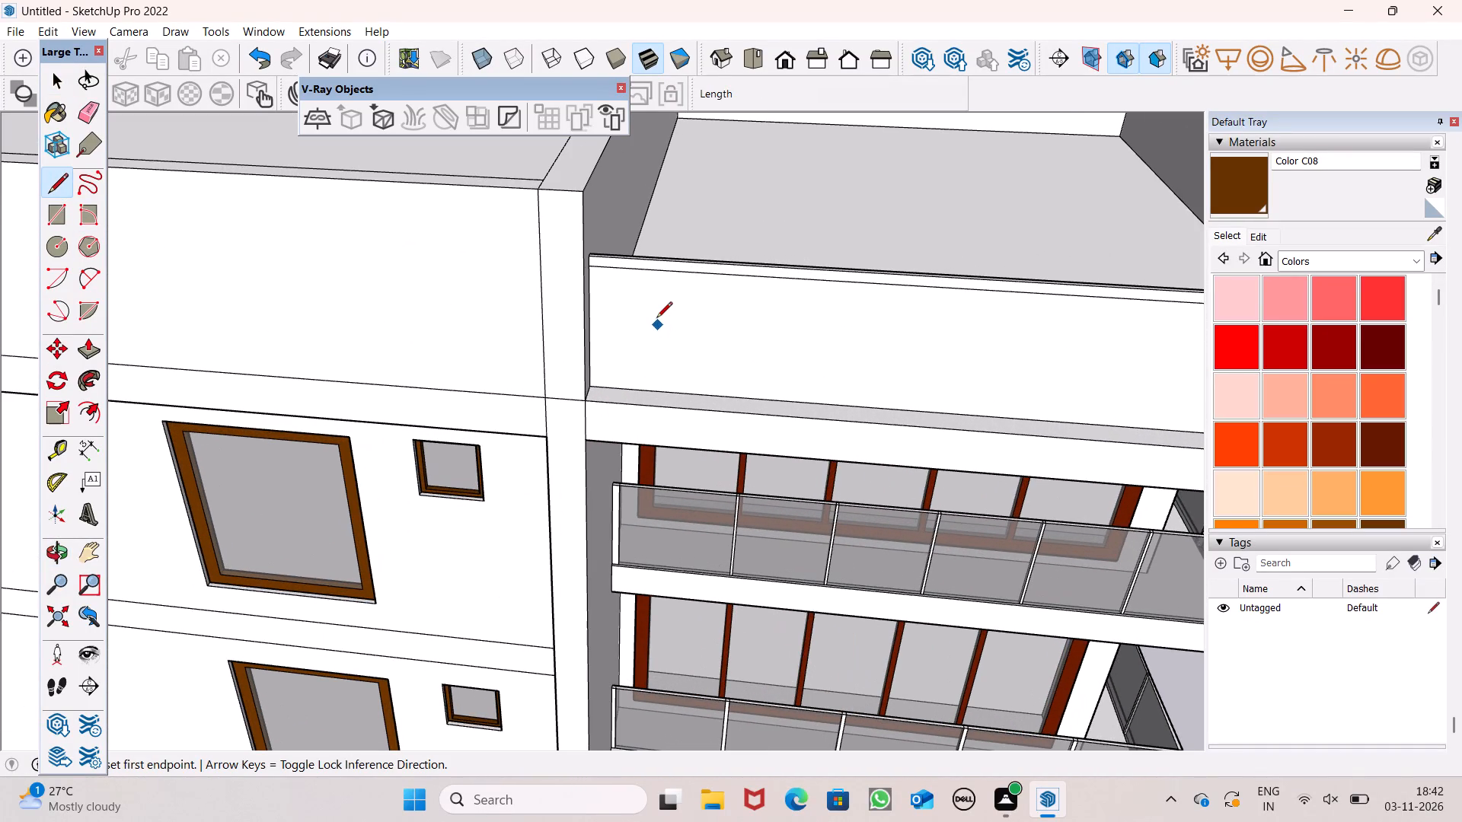
{"action": "scroll", "coordinate": [630, 254], "scroll_direction": "up", "scroll_amount": 2}
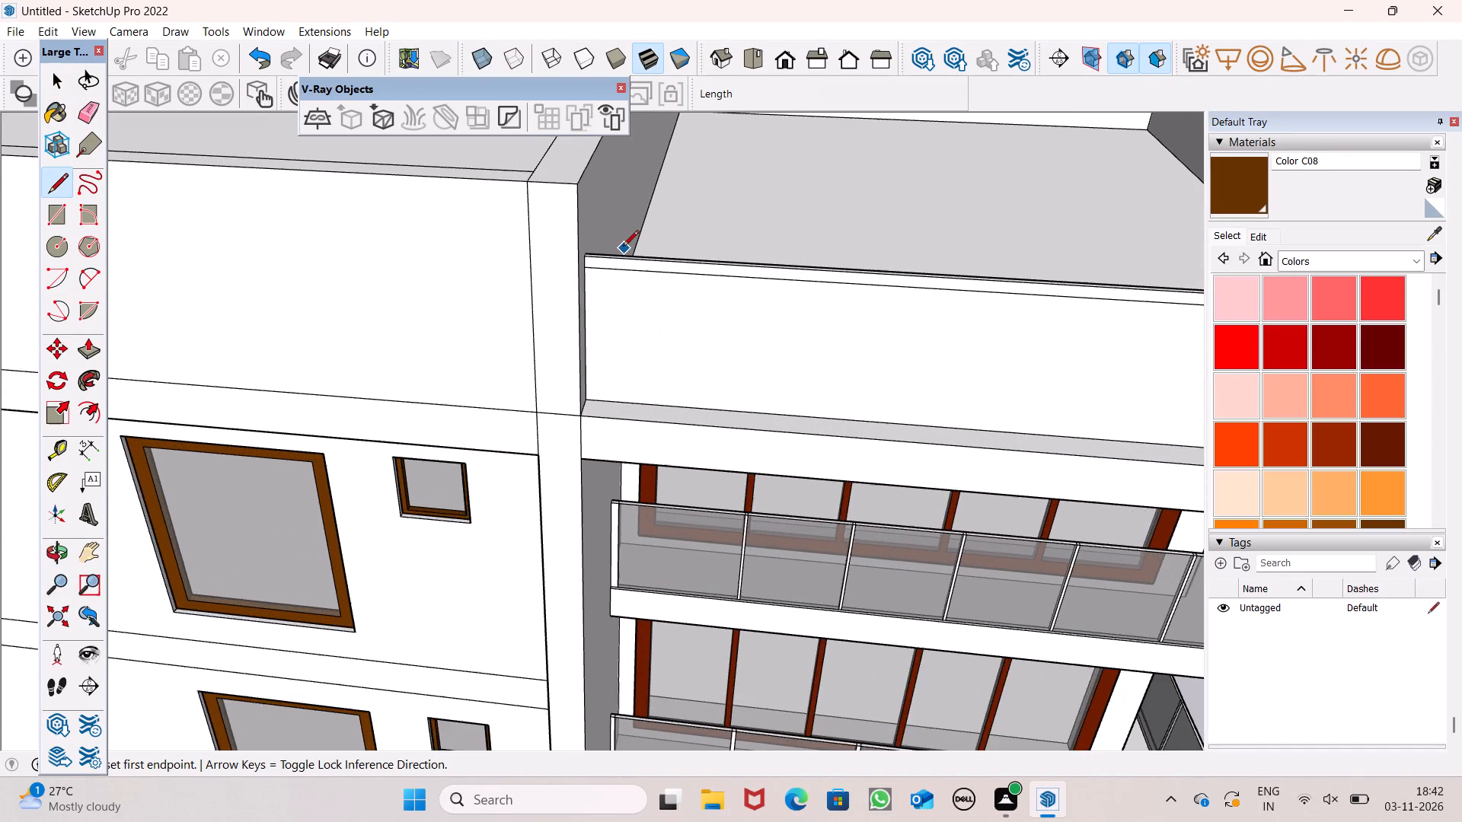
{"action": "scroll", "coordinate": [623, 247], "scroll_direction": "up", "scroll_amount": 3}
{"action": "scroll", "coordinate": [594, 256], "scroll_direction": "down", "scroll_amount": 3}
{"action": "middle_click_drag", "start_coordinate": [637, 373], "coordinate": [638, 381]}
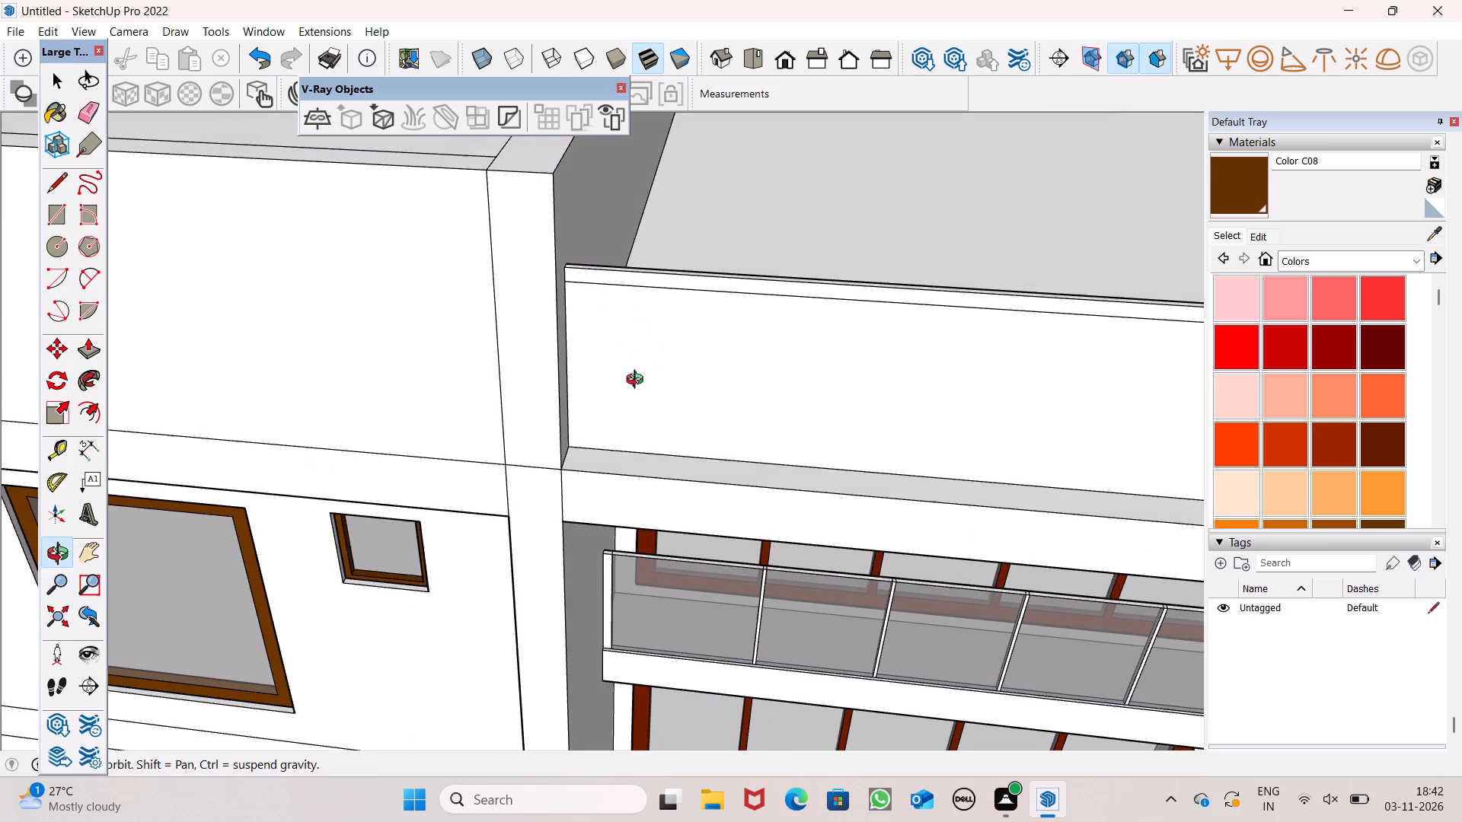
{"action": "middle_click_drag", "start_coordinate": [638, 381], "coordinate": [641, 394]}
{"action": "scroll", "coordinate": [595, 286], "scroll_direction": "up", "scroll_amount": 2}
{"action": "scroll", "coordinate": [594, 285], "scroll_direction": "down", "scroll_amount": 4}
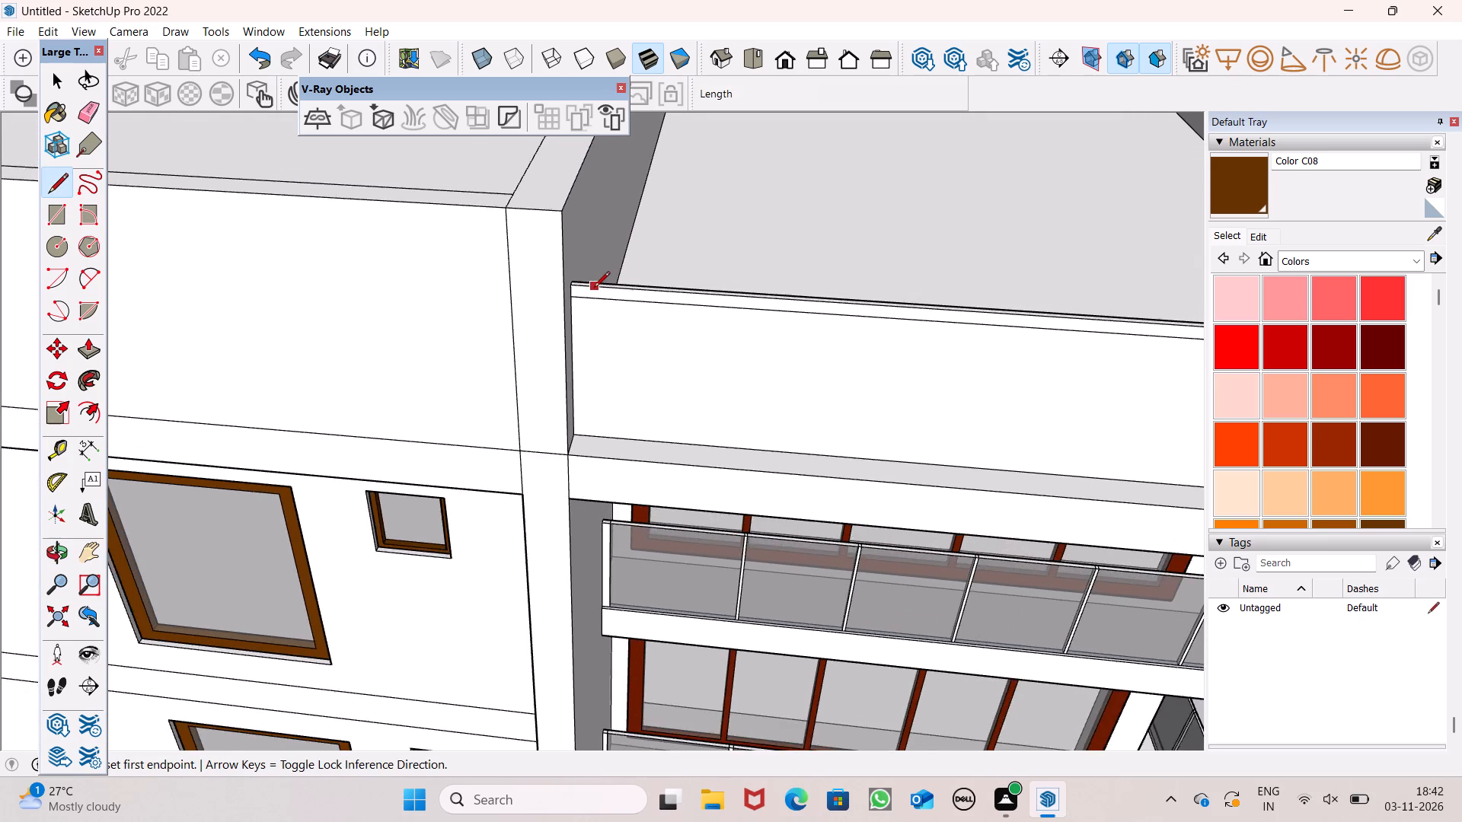
{"action": "scroll", "coordinate": [594, 288], "scroll_direction": "down", "scroll_amount": 4}
{"action": "middle_click_drag", "start_coordinate": [592, 323], "coordinate": [605, 355]}
{"action": "scroll", "coordinate": [599, 337], "scroll_direction": "down", "scroll_amount": 1}
{"action": "scroll", "coordinate": [629, 346], "scroll_direction": "up", "scroll_amount": 7}
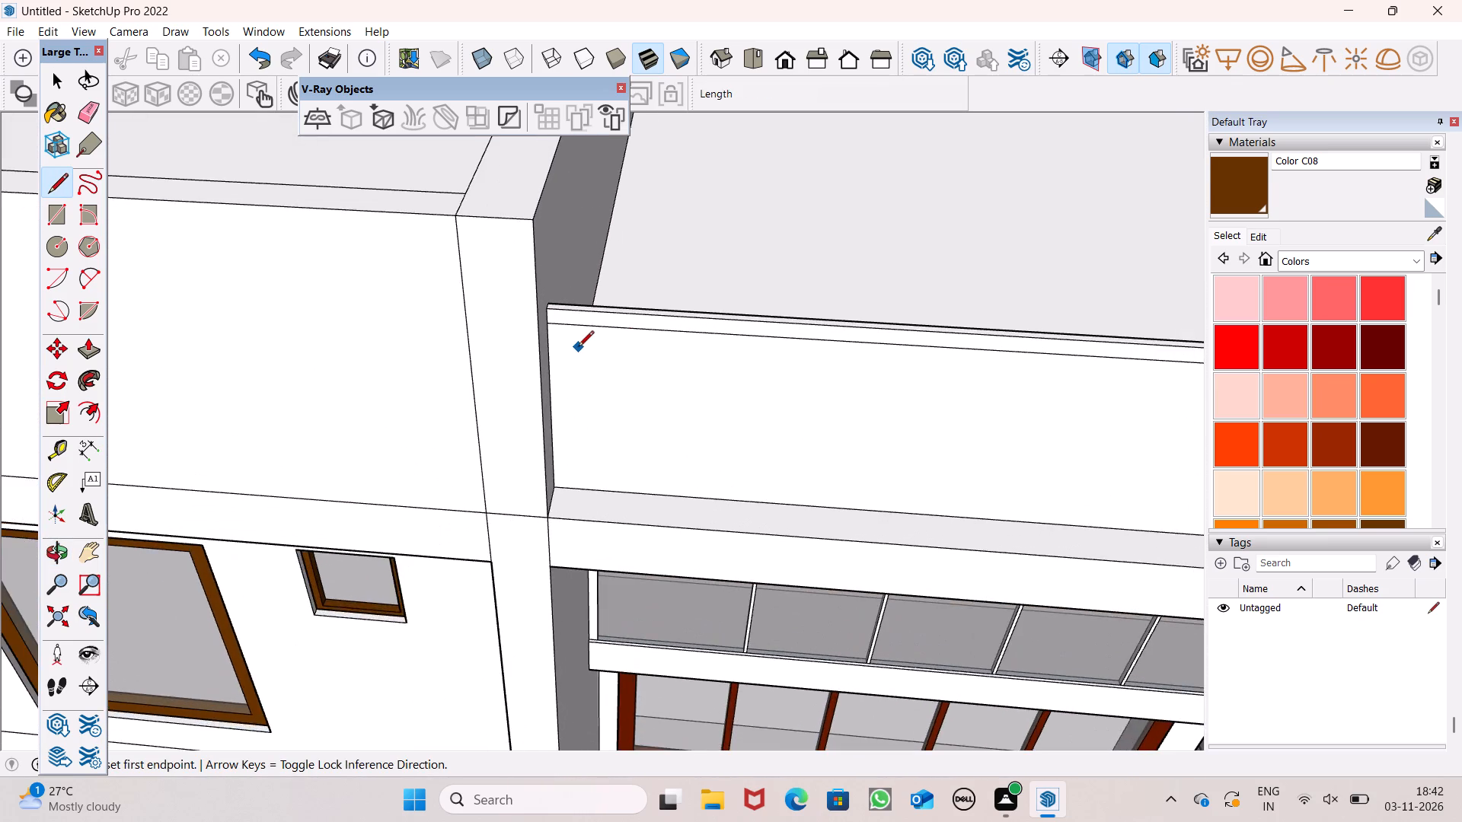
{"action": "scroll", "coordinate": [577, 348], "scroll_direction": "up", "scroll_amount": 5}
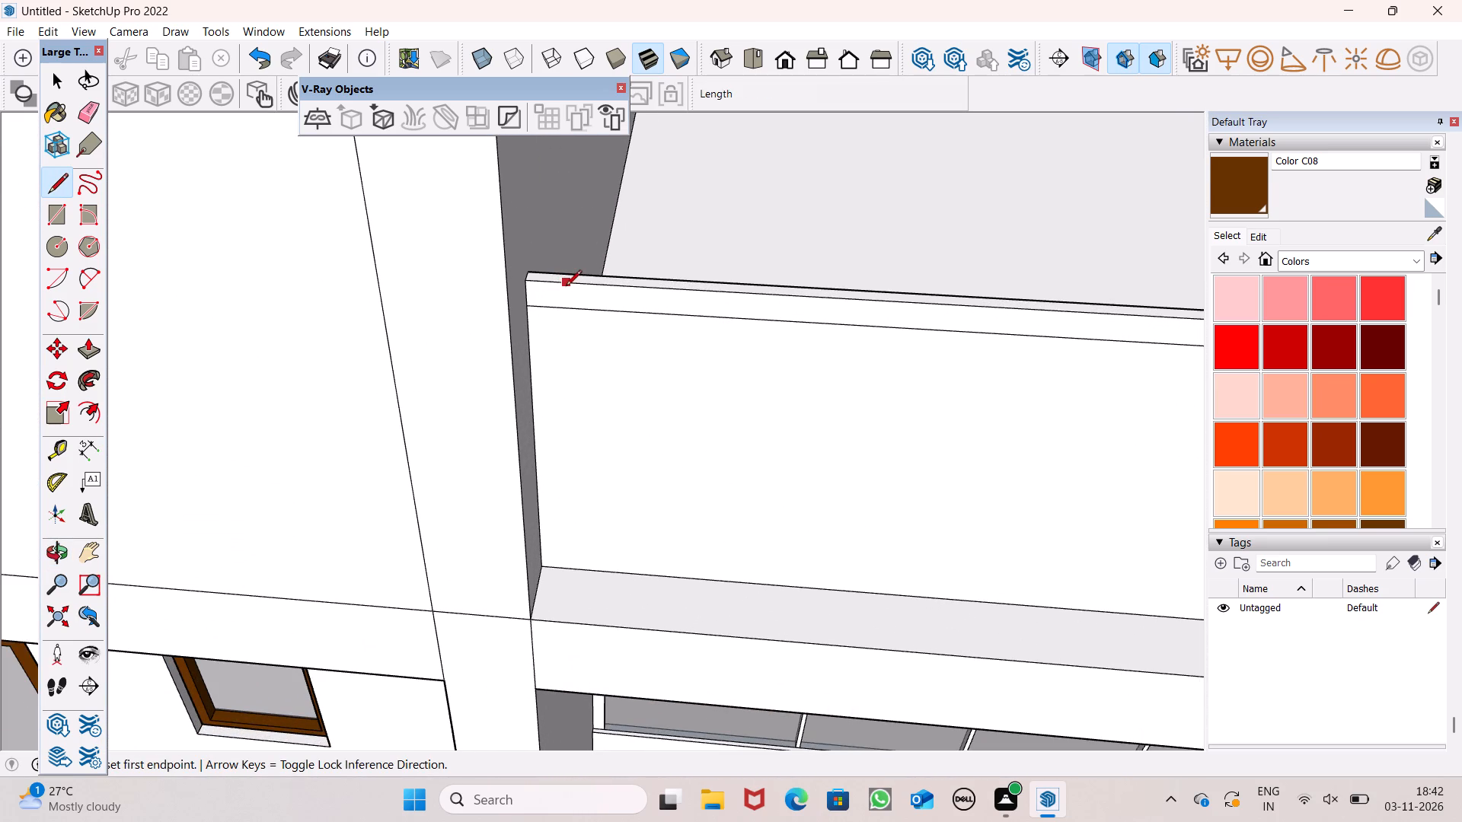
{"action": "left_click", "coordinate": [574, 285]}
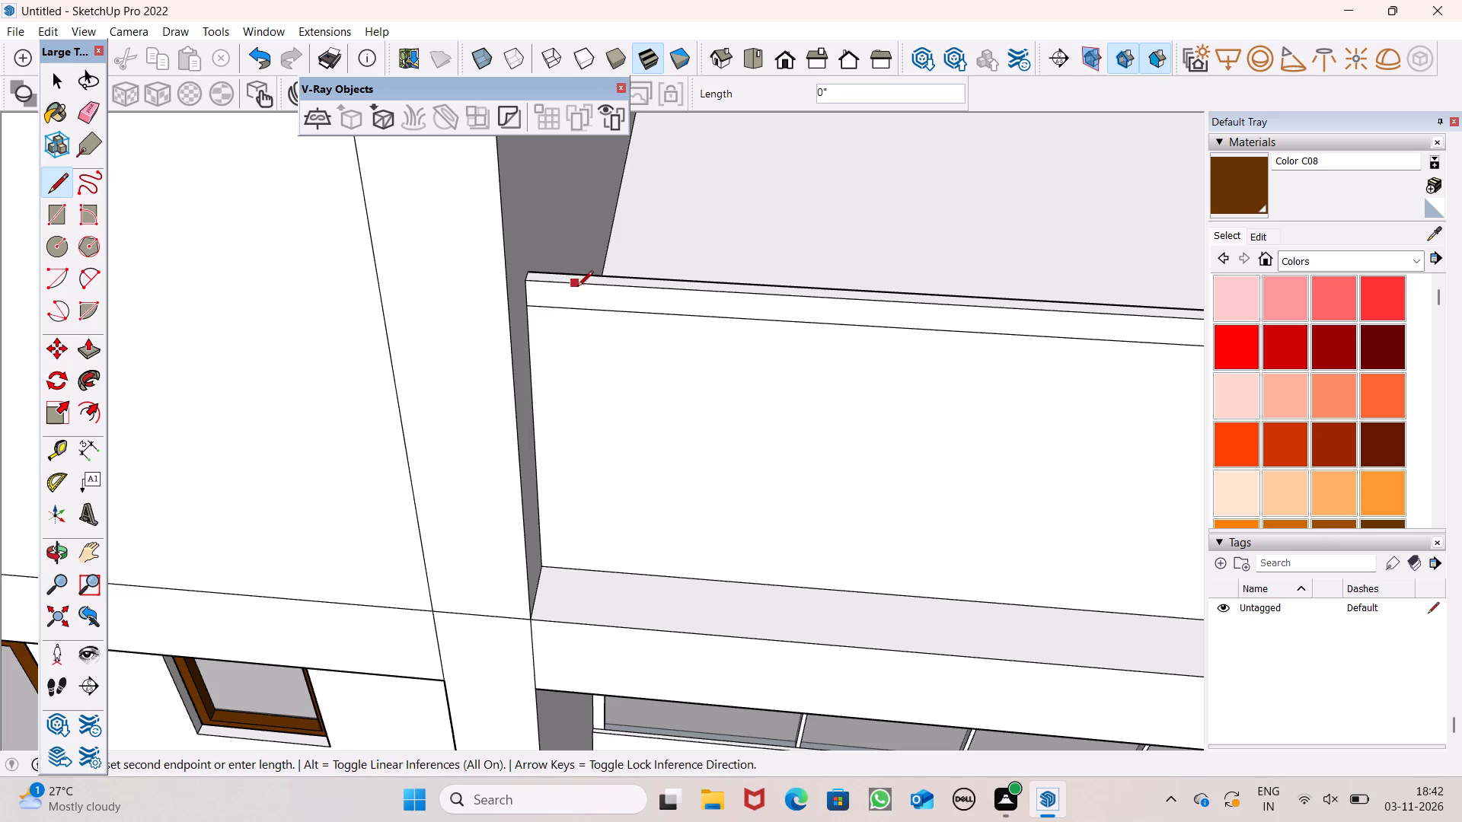
{"action": "key", "text": "space"}
{"action": "left_click", "coordinate": [53, 187]}
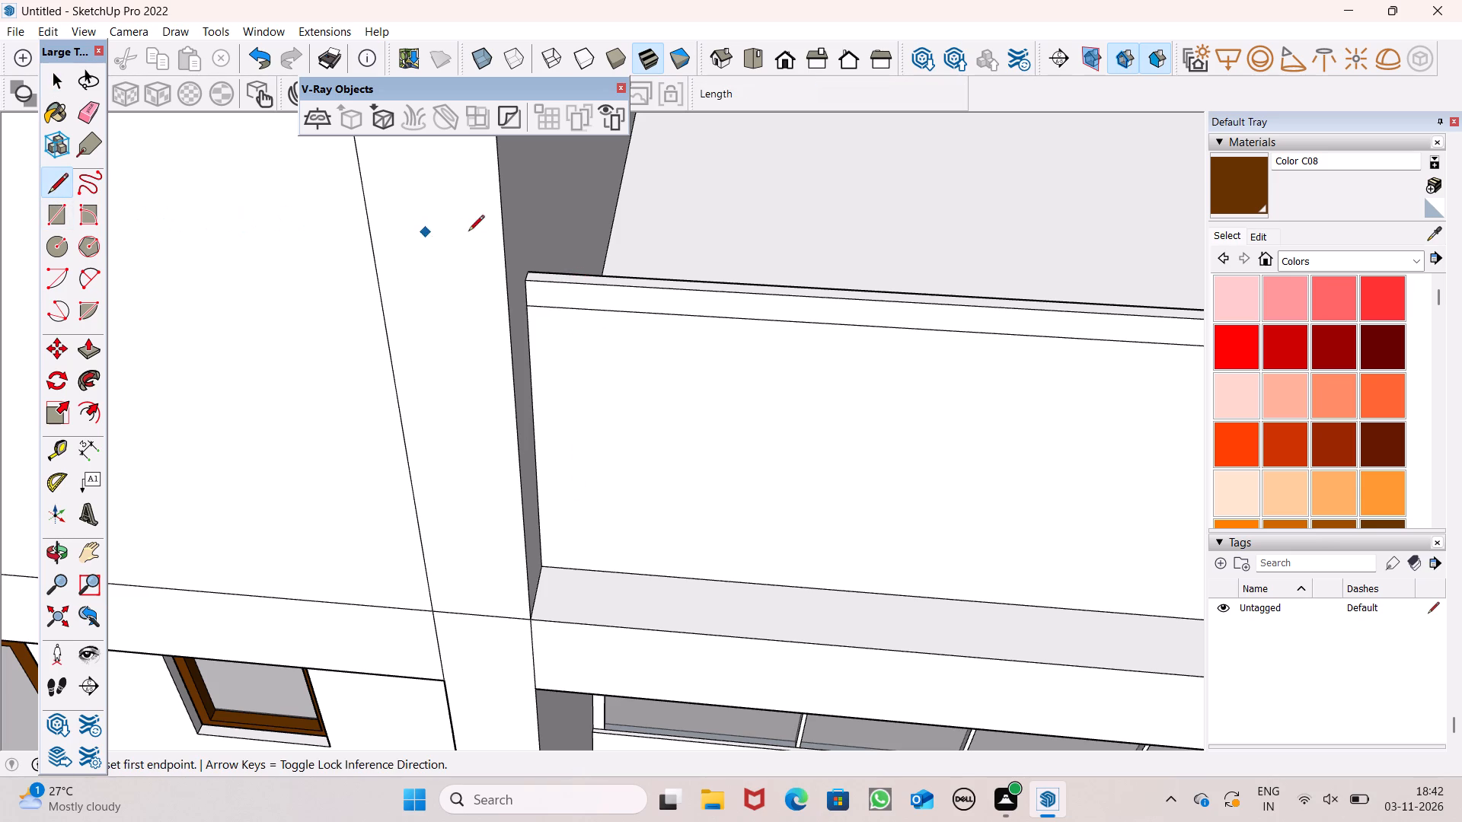
{"action": "left_click", "coordinate": [558, 283]}
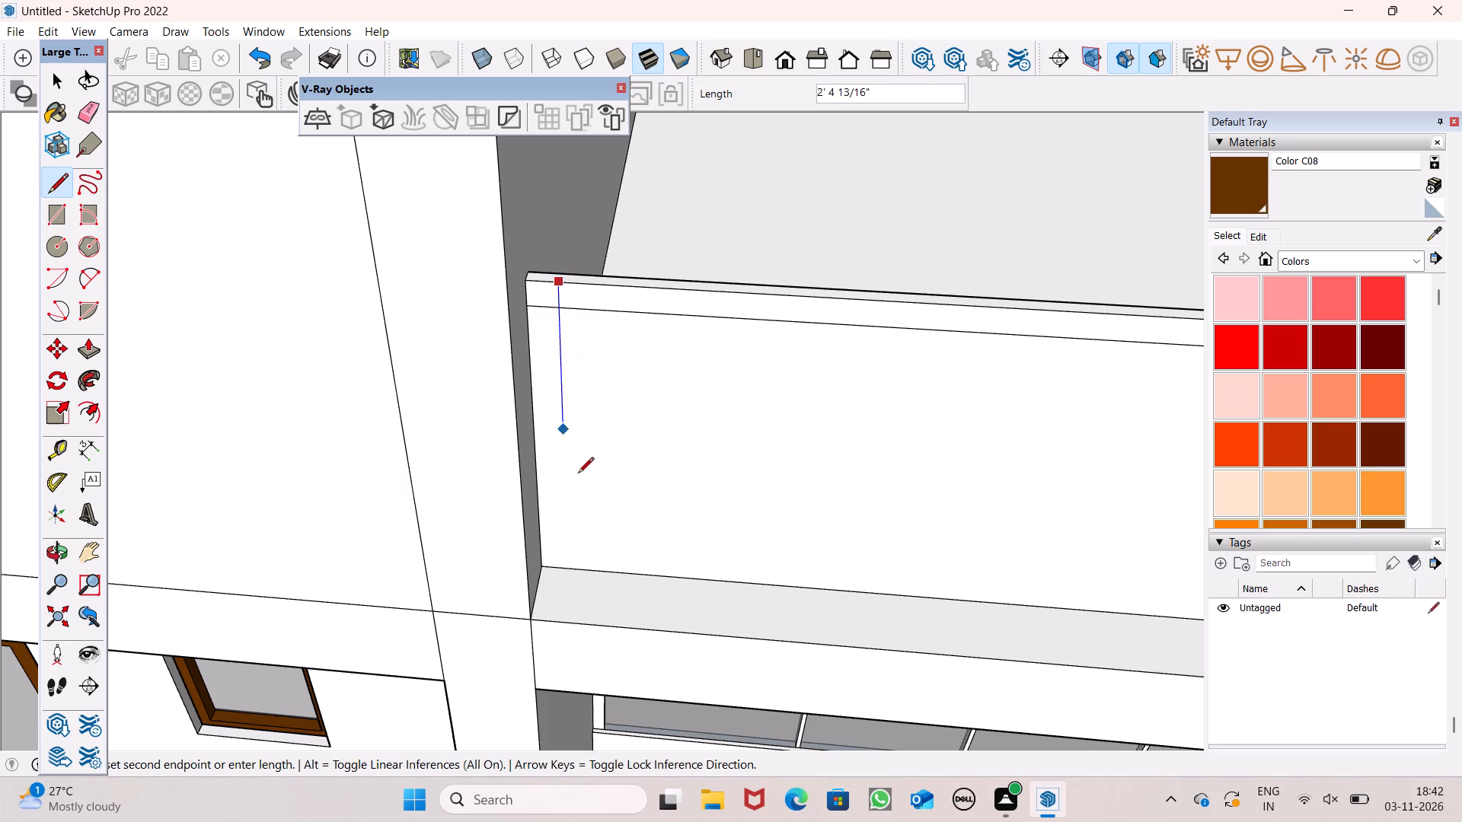
{"action": "left_click", "coordinate": [562, 567]}
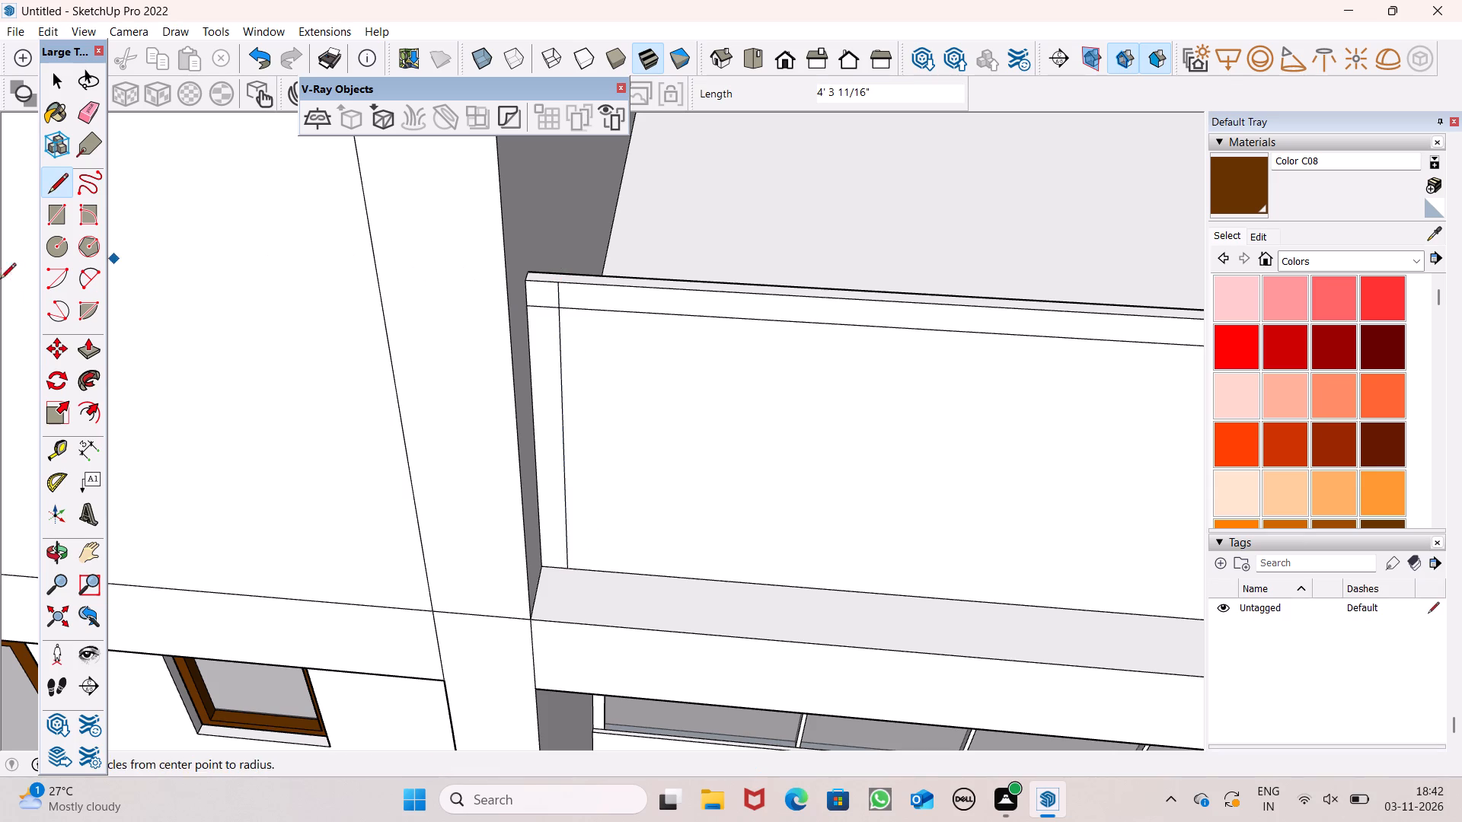
Draw a vertical post rectangle about 2 11/16" wide and 4' 3 11/16" high on the same railing face, farther from the taller block.
{"action": "left_click", "coordinate": [53, 215]}
{"action": "scroll", "coordinate": [214, 284], "scroll_direction": "down", "scroll_amount": 6}
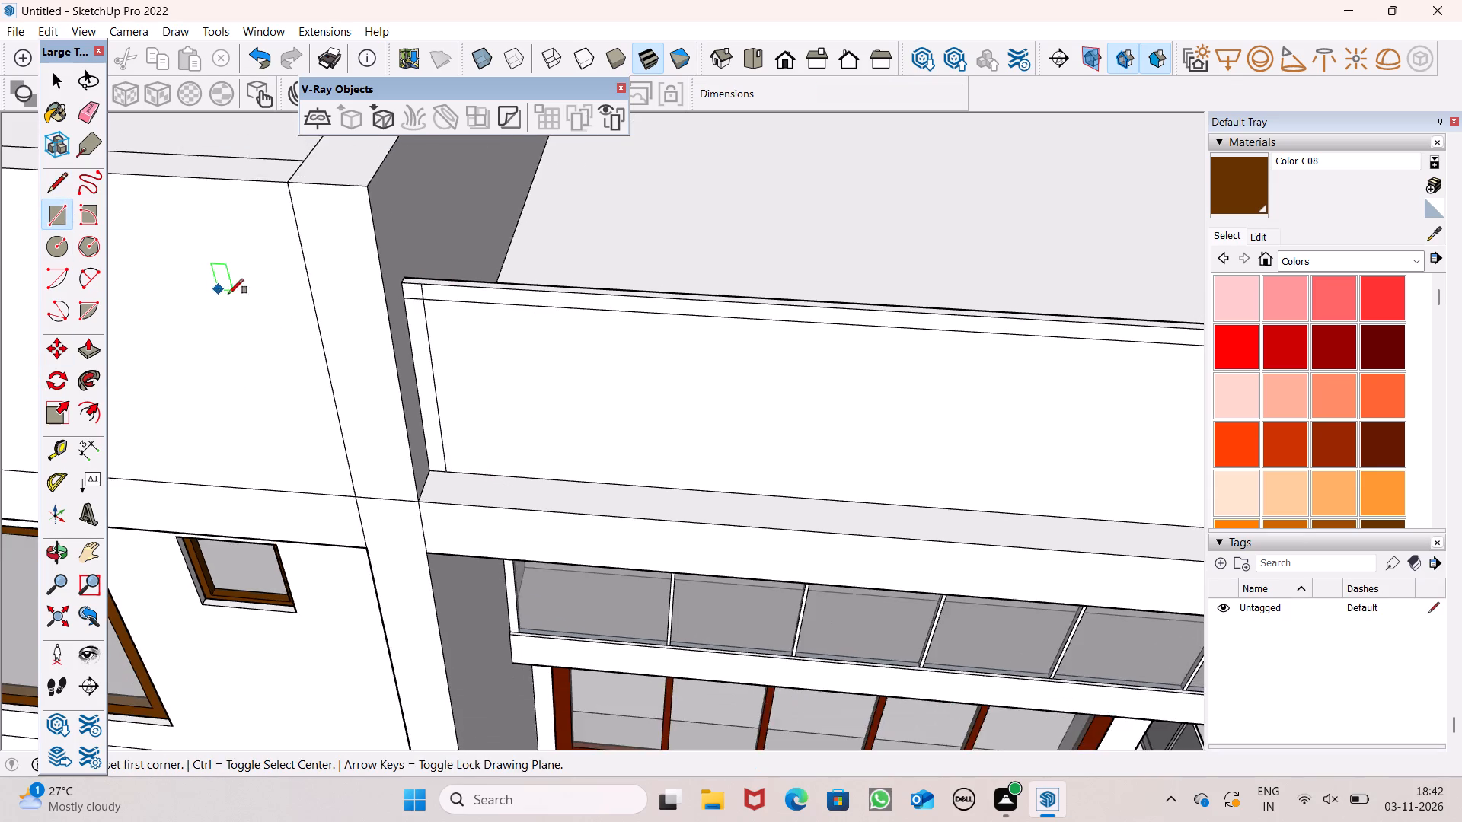
{"action": "scroll", "coordinate": [244, 312], "scroll_direction": "down", "scroll_amount": 4}
{"action": "middle_click_drag", "start_coordinate": [628, 387], "coordinate": [636, 347]}
{"action": "scroll", "coordinate": [636, 347], "scroll_direction": "up", "scroll_amount": 1}
{"action": "scroll", "coordinate": [570, 272], "scroll_direction": "up", "scroll_amount": 5}
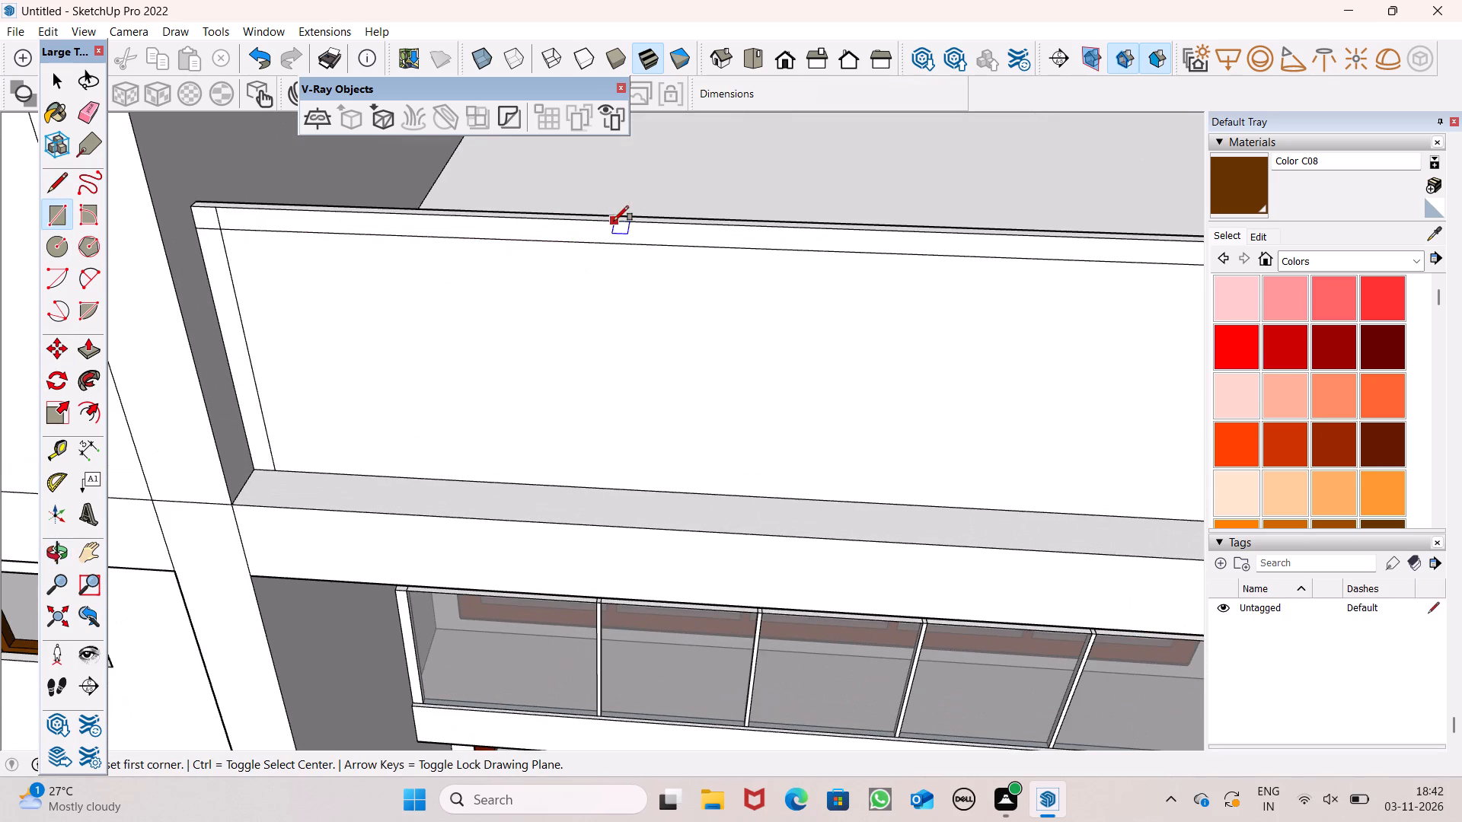
{"action": "left_click", "coordinate": [611, 222]}
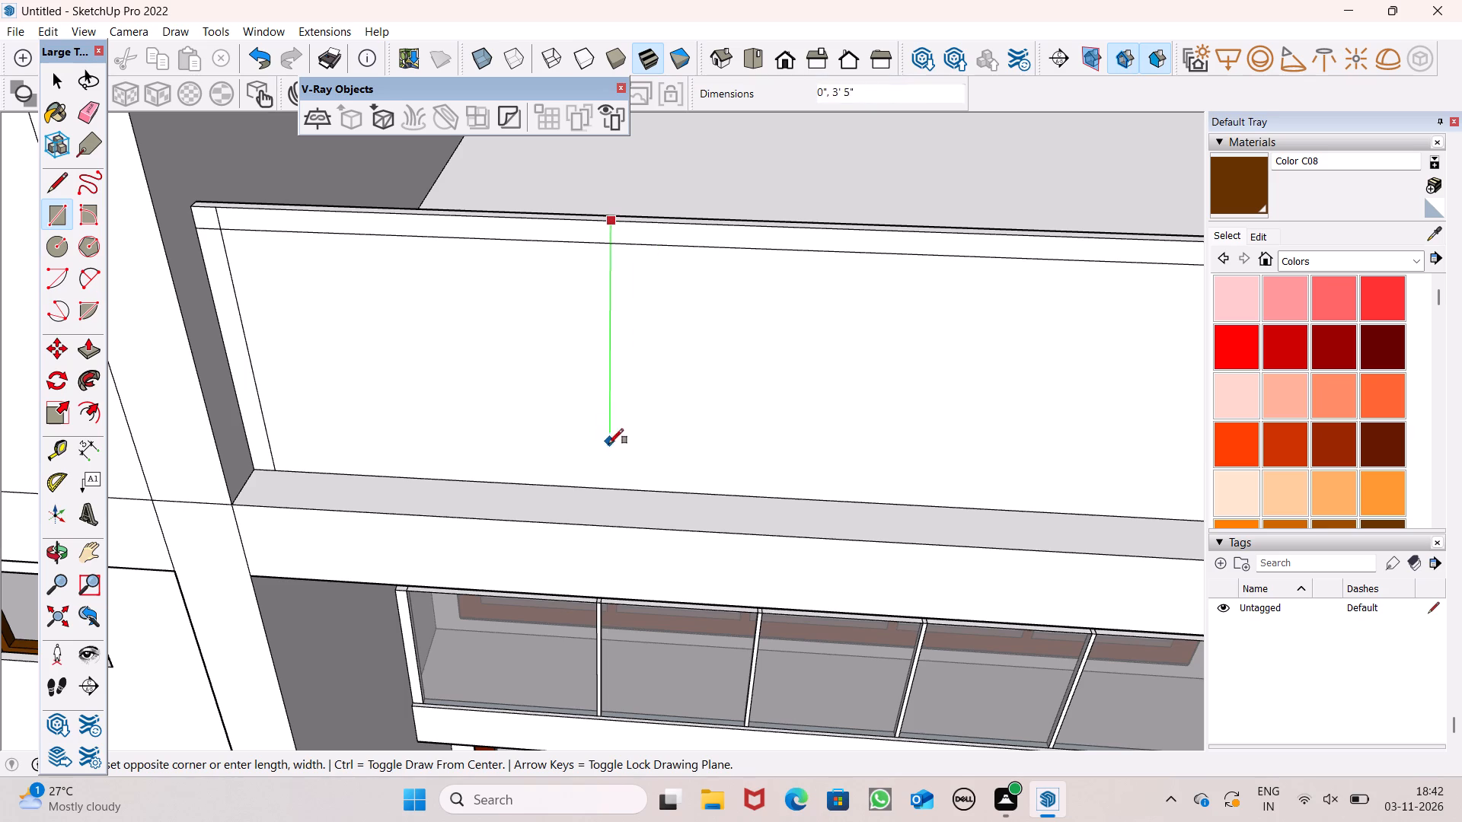
{"action": "left_click", "coordinate": [625, 486]}
{"action": "scroll", "coordinate": [461, 319], "scroll_direction": "down", "scroll_amount": 12}
{"action": "key", "text": "space"}
Copy the post strip, including its section across the top rail, about 6' along the railing face toward the outer corner.
{"action": "scroll", "coordinate": [473, 266], "scroll_direction": "up", "scroll_amount": 1}
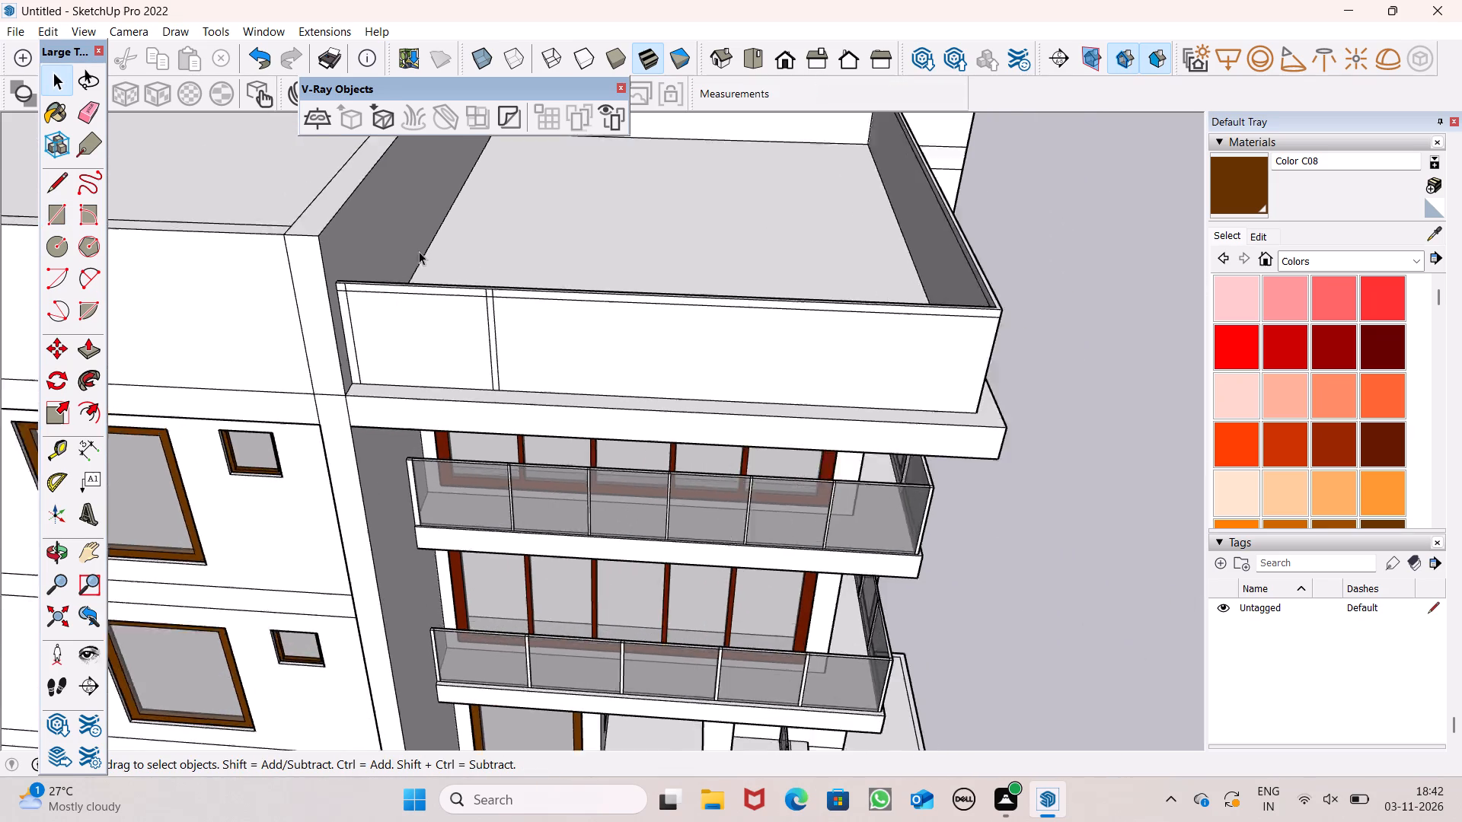
{"action": "scroll", "coordinate": [419, 251], "scroll_direction": "up", "scroll_amount": 7}
{"action": "scroll", "coordinate": [632, 393], "scroll_direction": "up", "scroll_amount": 5}
{"action": "double_click", "coordinate": [641, 355]}
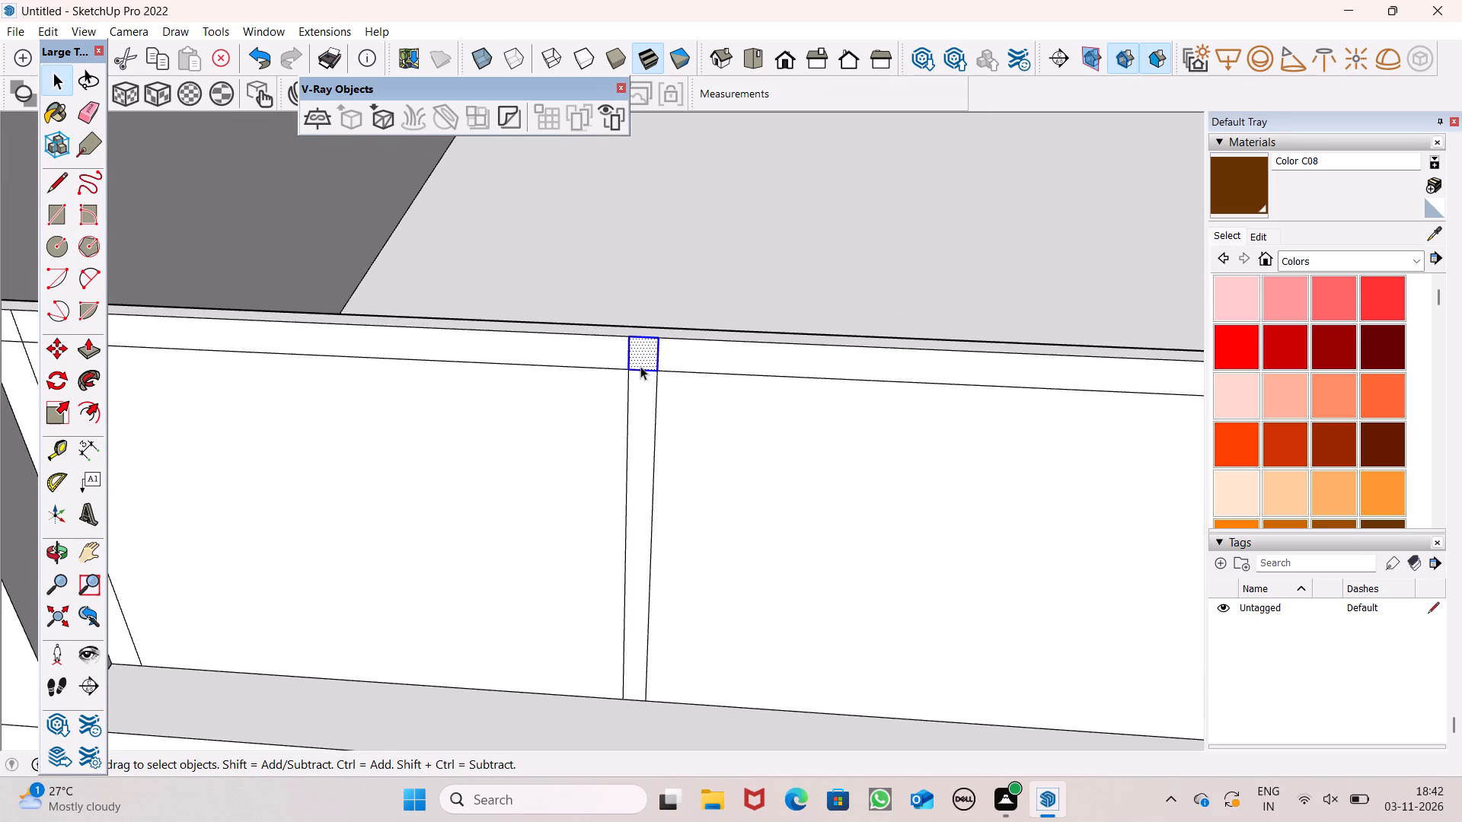
{"action": "double_click", "coordinate": [641, 393], "text": "ctrl"}
{"action": "scroll", "coordinate": [506, 282], "scroll_direction": "down", "scroll_amount": 2, "text": "ctrl"}
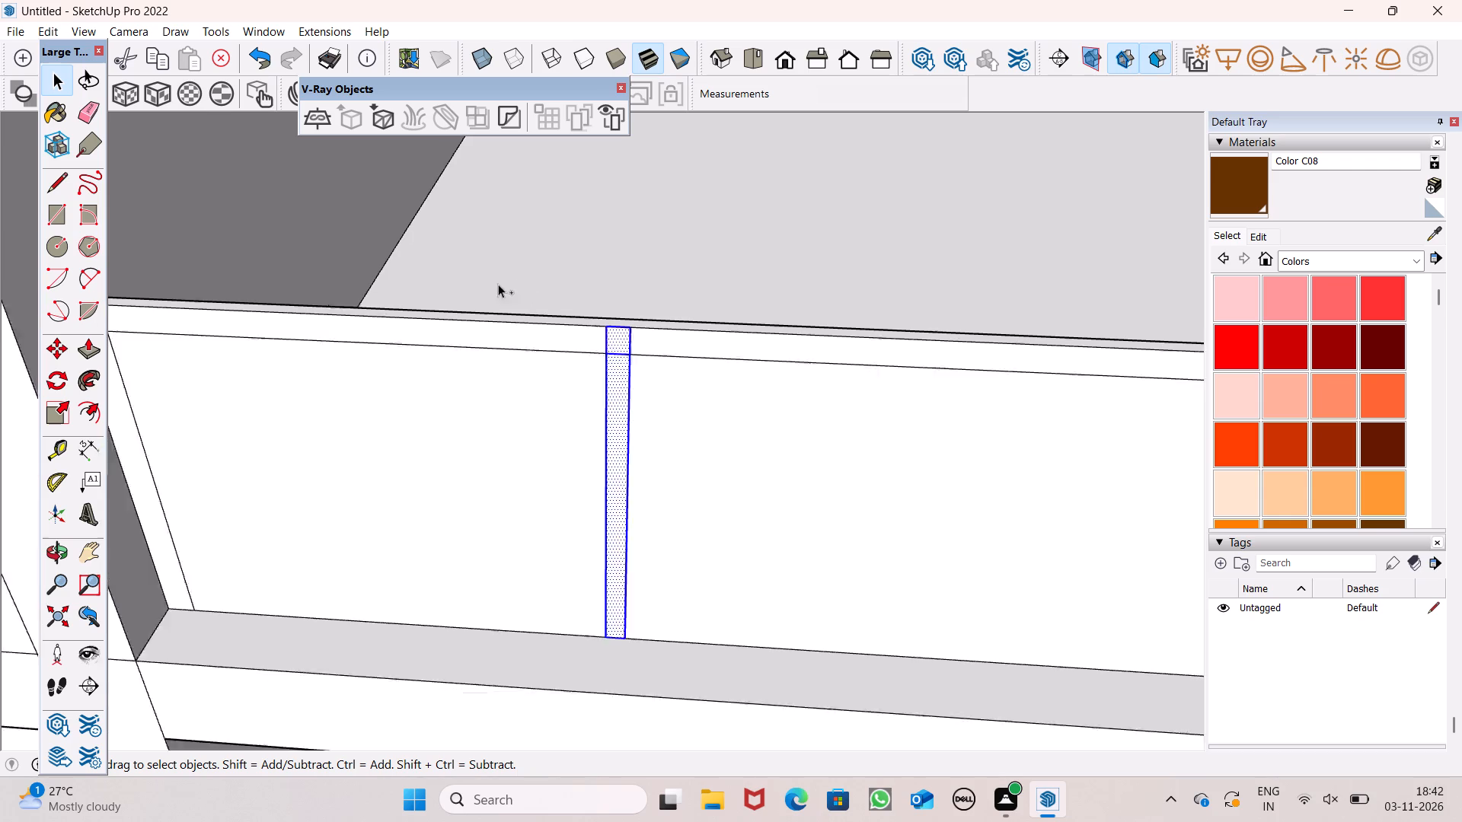
{"action": "scroll", "coordinate": [498, 284], "scroll_direction": "down", "scroll_amount": 11, "text": "ctrl"}
{"action": "key", "text": "m"}
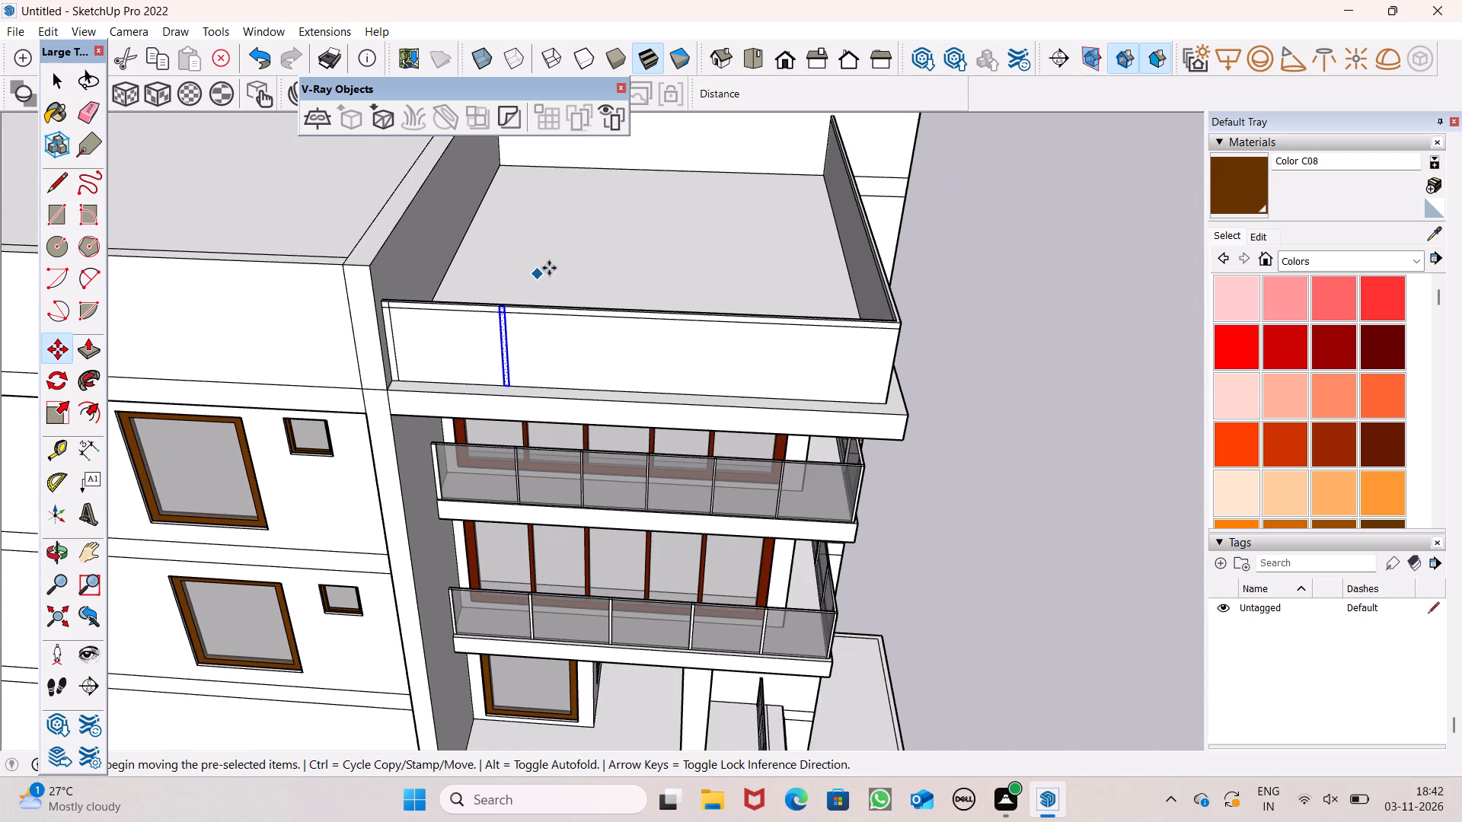
{"action": "key", "text": "Return"}
{"action": "scroll", "coordinate": [528, 304], "scroll_direction": "up", "scroll_amount": 6}
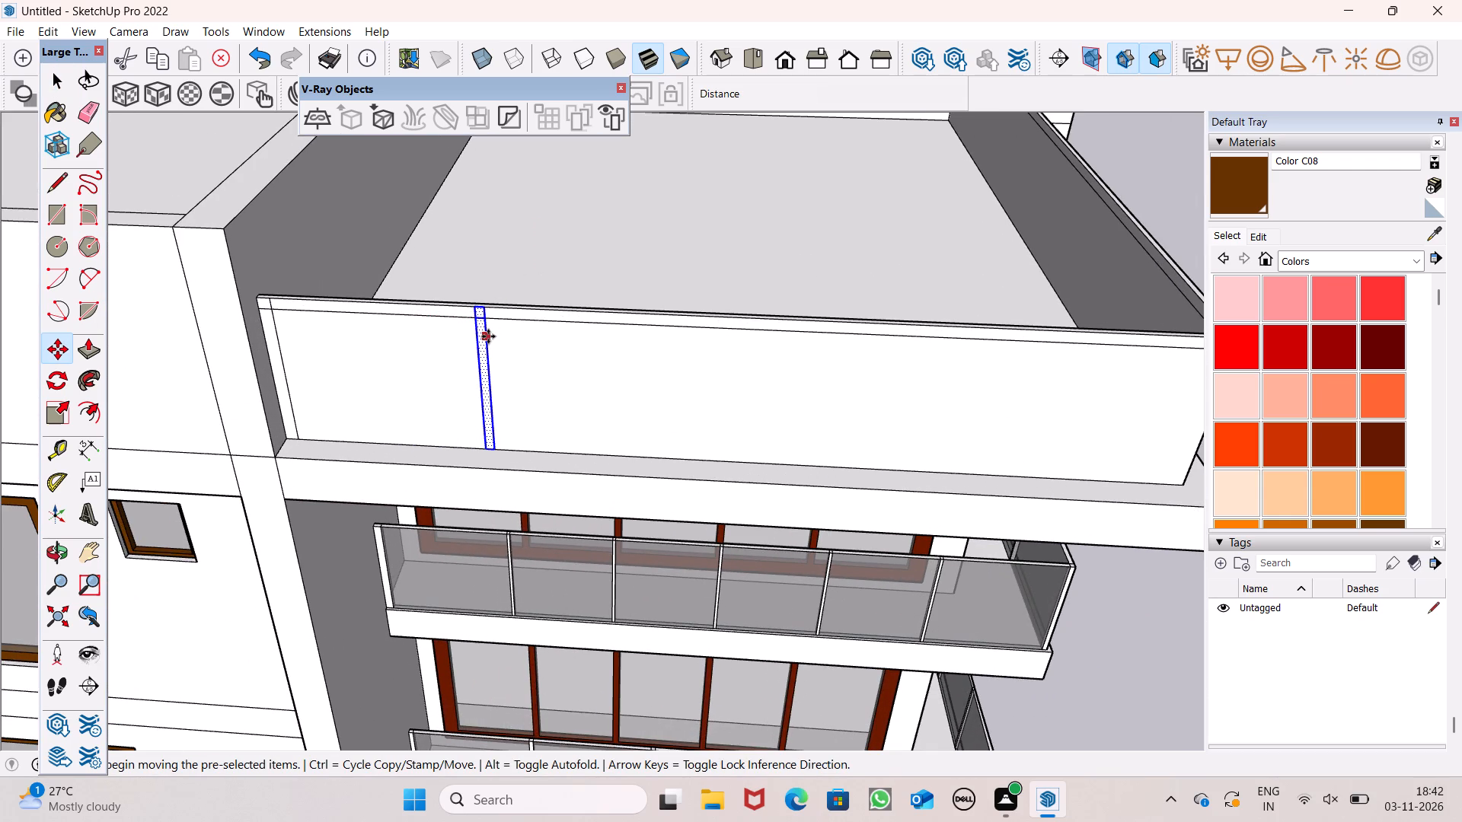
{"action": "left_click", "coordinate": [490, 336]}
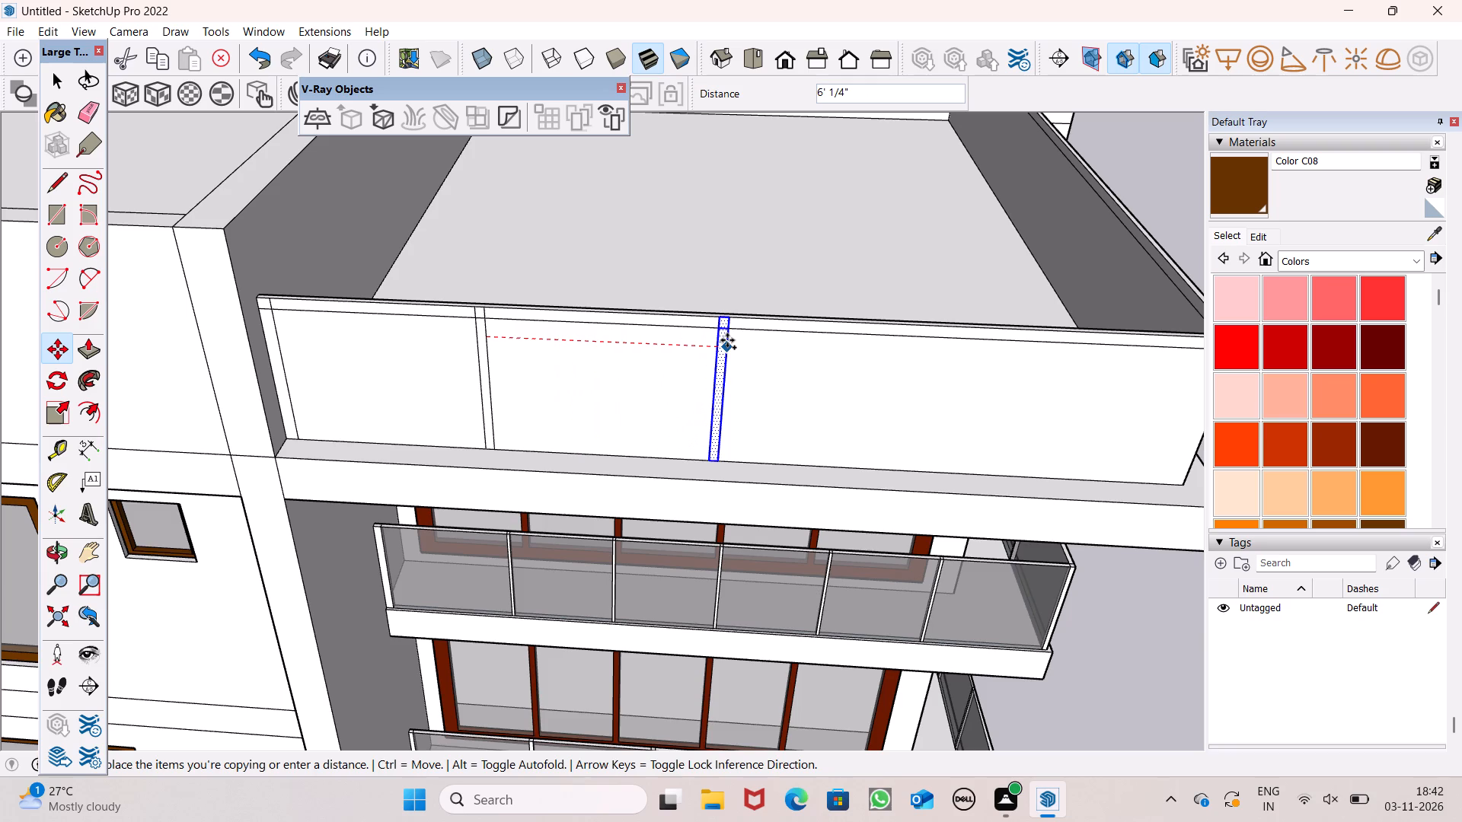
{"action": "scroll", "coordinate": [510, 336], "scroll_direction": "down", "scroll_amount": 7}
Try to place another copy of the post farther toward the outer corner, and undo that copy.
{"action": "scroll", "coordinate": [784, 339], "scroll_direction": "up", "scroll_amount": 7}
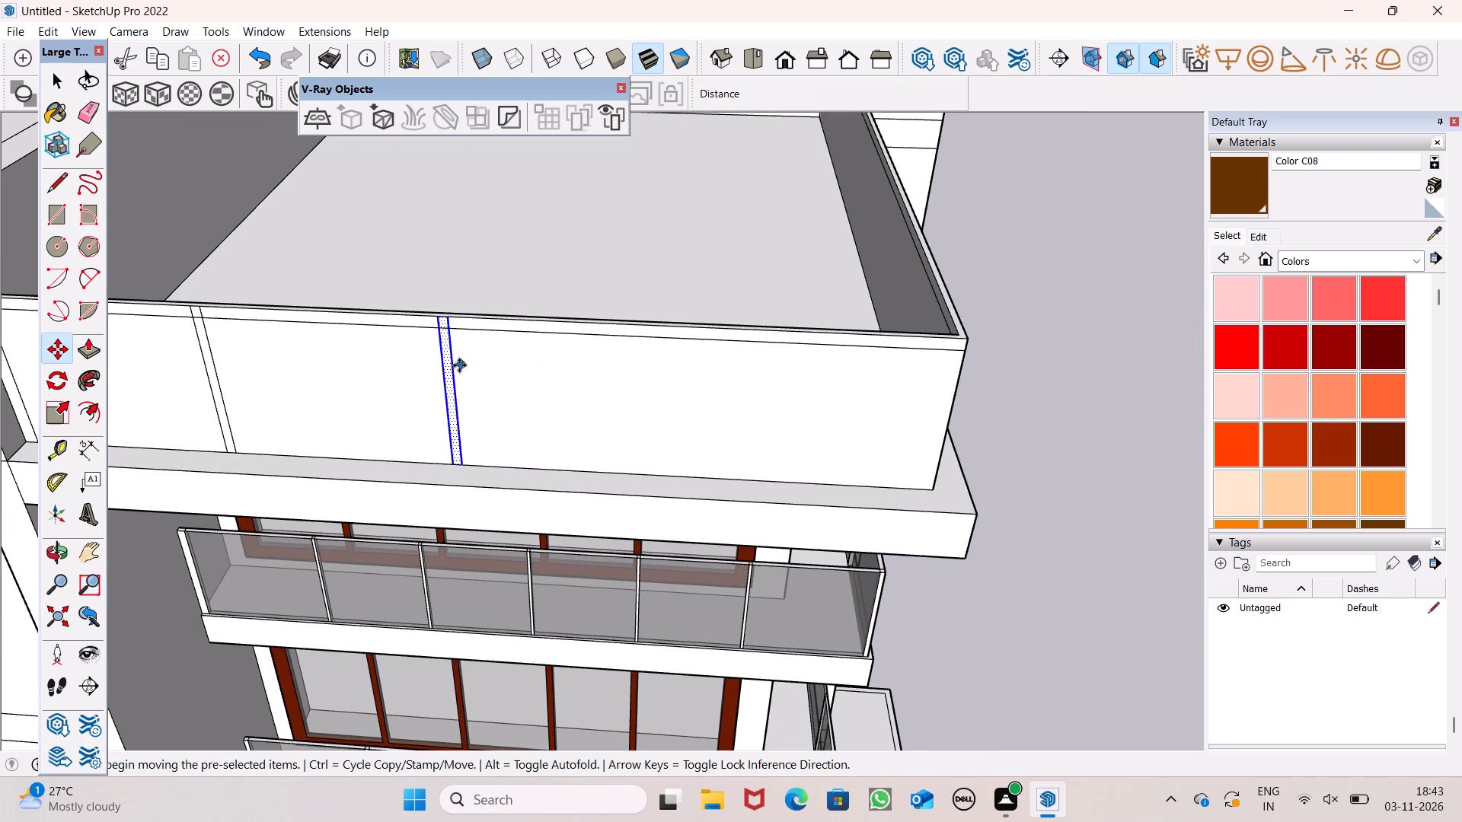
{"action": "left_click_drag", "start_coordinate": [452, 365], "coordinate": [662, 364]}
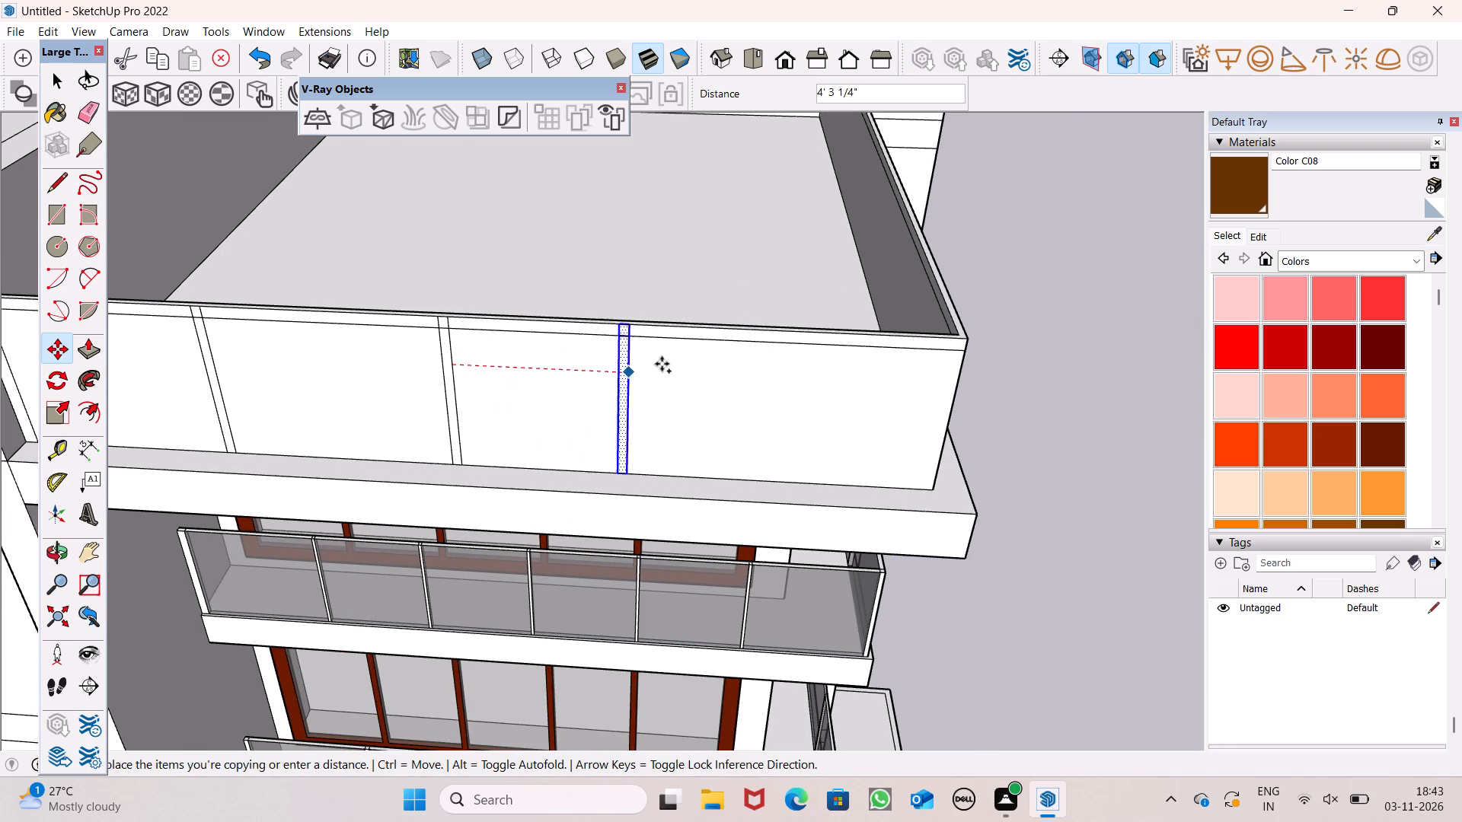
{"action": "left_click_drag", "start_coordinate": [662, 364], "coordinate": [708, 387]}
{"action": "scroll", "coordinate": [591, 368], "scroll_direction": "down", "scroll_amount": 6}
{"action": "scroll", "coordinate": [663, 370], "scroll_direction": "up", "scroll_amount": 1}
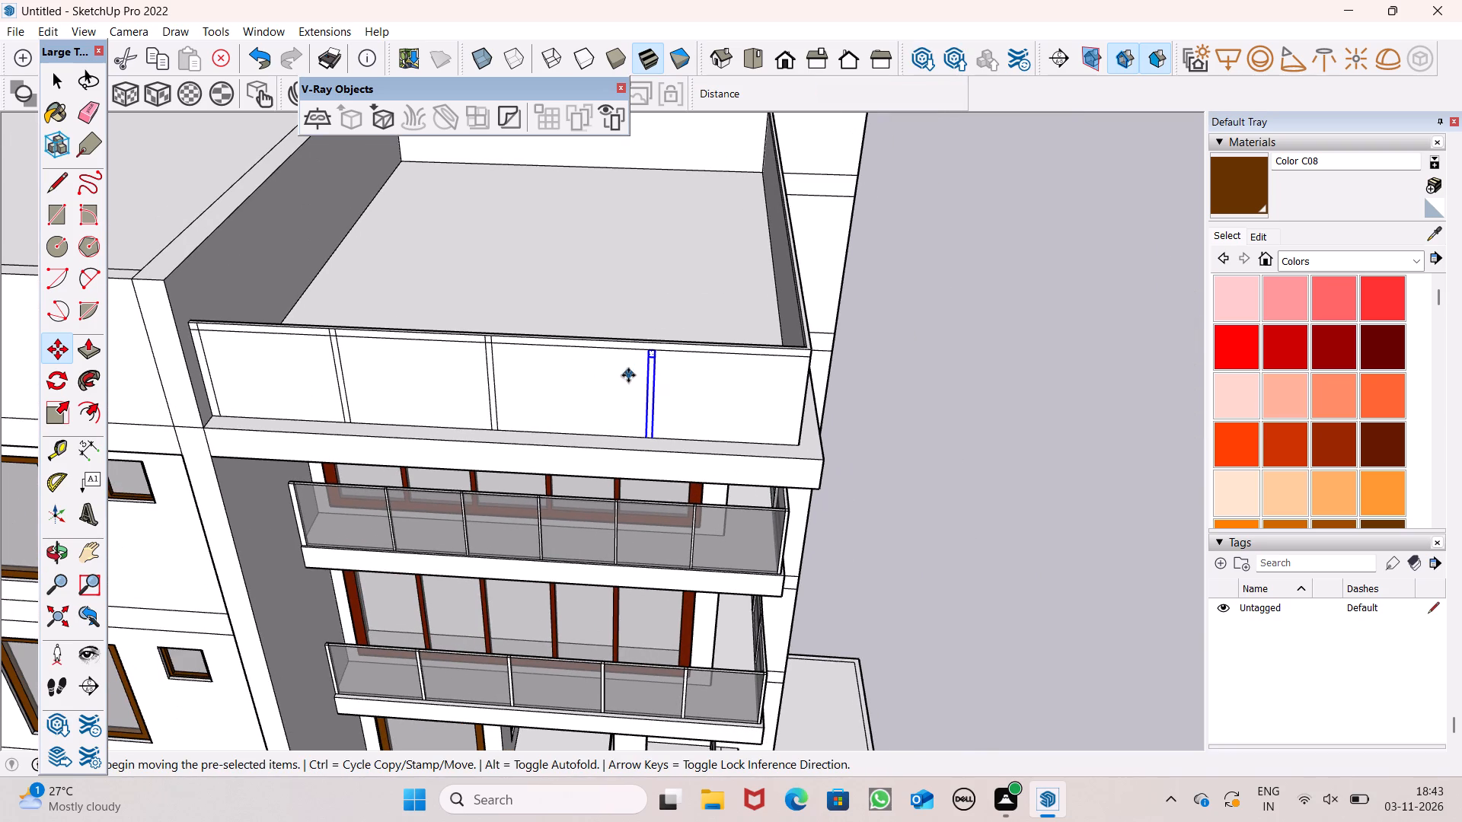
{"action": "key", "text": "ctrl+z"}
Select both faces of the second post strip and copy it about 6' 6" along the railing toward the outer corner.
{"action": "key", "text": "space"}
{"action": "scroll", "coordinate": [506, 362], "scroll_direction": "up", "scroll_amount": 11}
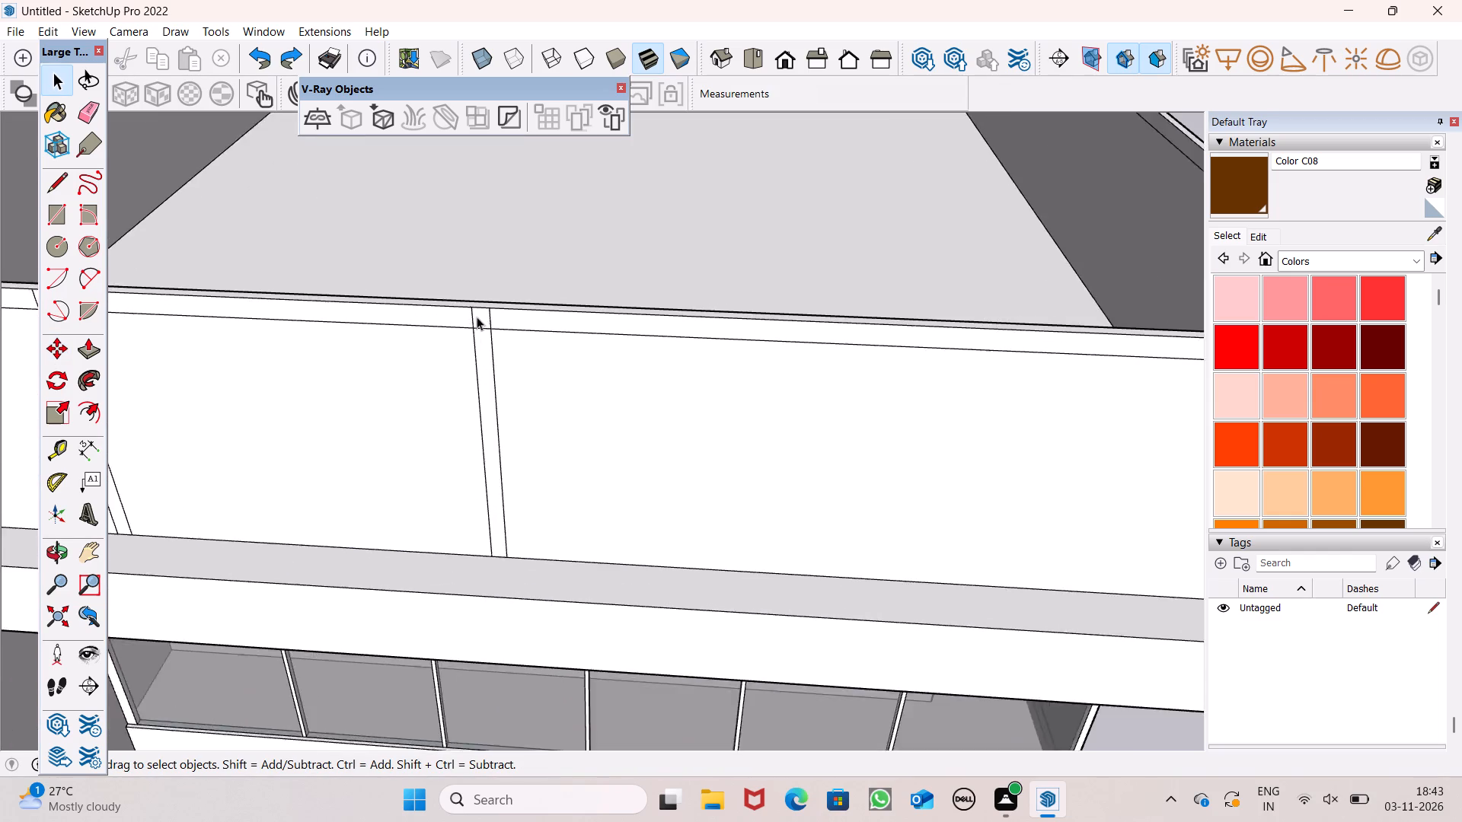
{"action": "scroll", "coordinate": [477, 317], "scroll_direction": "up", "scroll_amount": 1}
{"action": "double_click", "coordinate": [481, 317]}
{"action": "double_click", "coordinate": [483, 358], "text": "ctrl"}
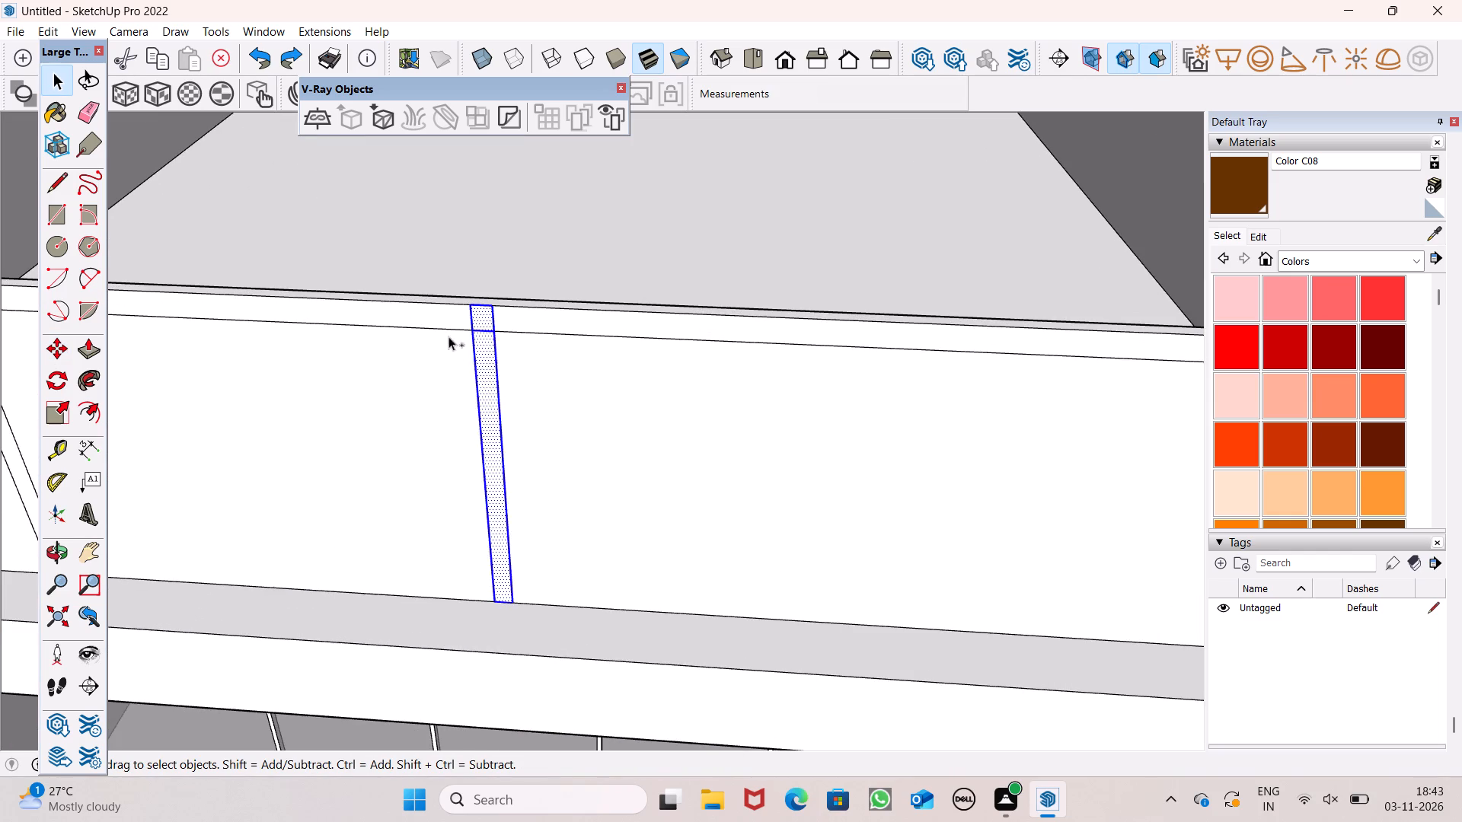
{"action": "scroll", "coordinate": [434, 335], "scroll_direction": "down", "scroll_amount": 12}
{"action": "key", "text": "m"}
{"action": "key", "text": "Return"}
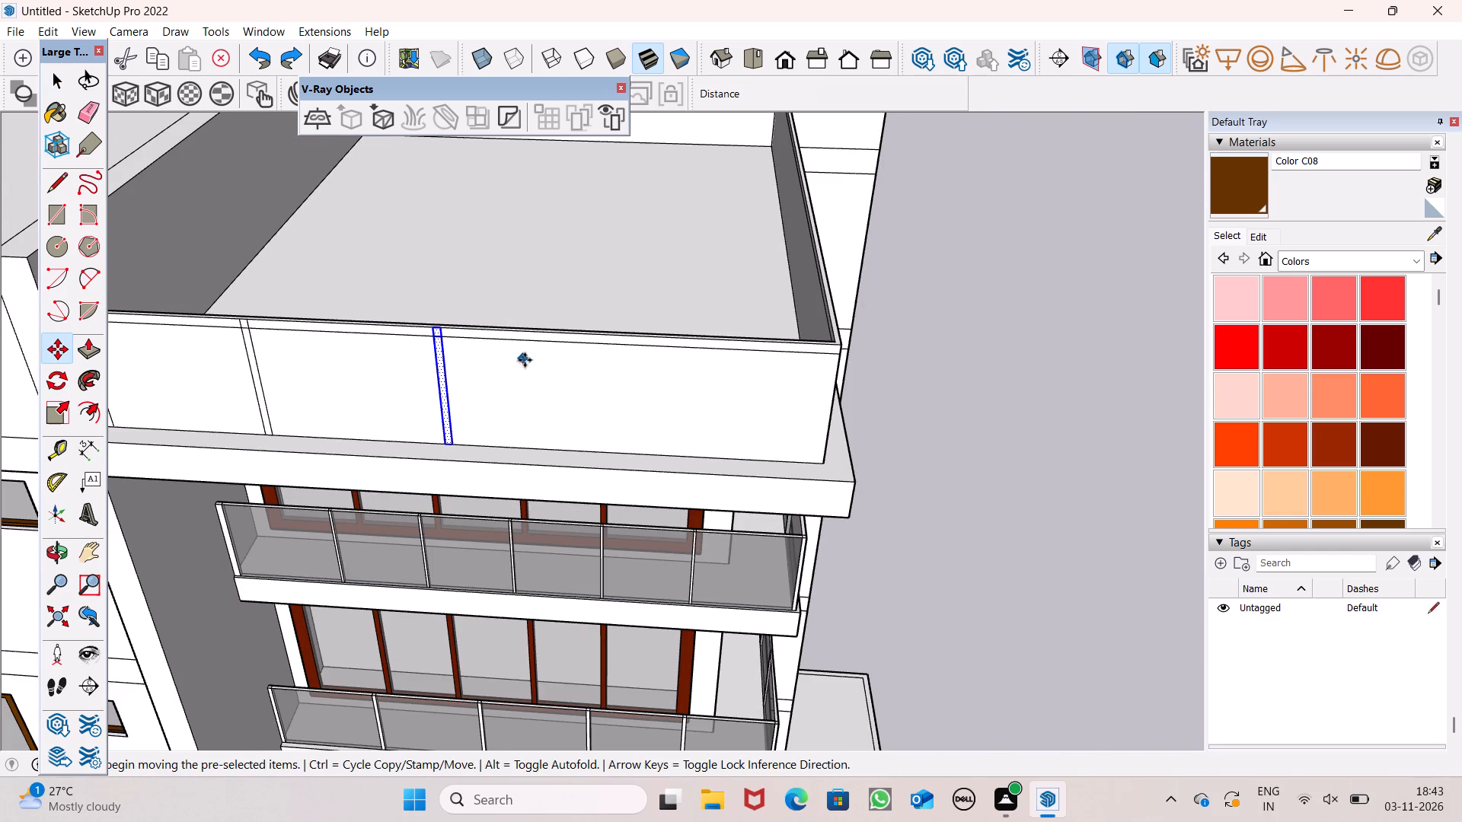
{"action": "scroll", "coordinate": [525, 364], "scroll_direction": "up", "scroll_amount": 6}
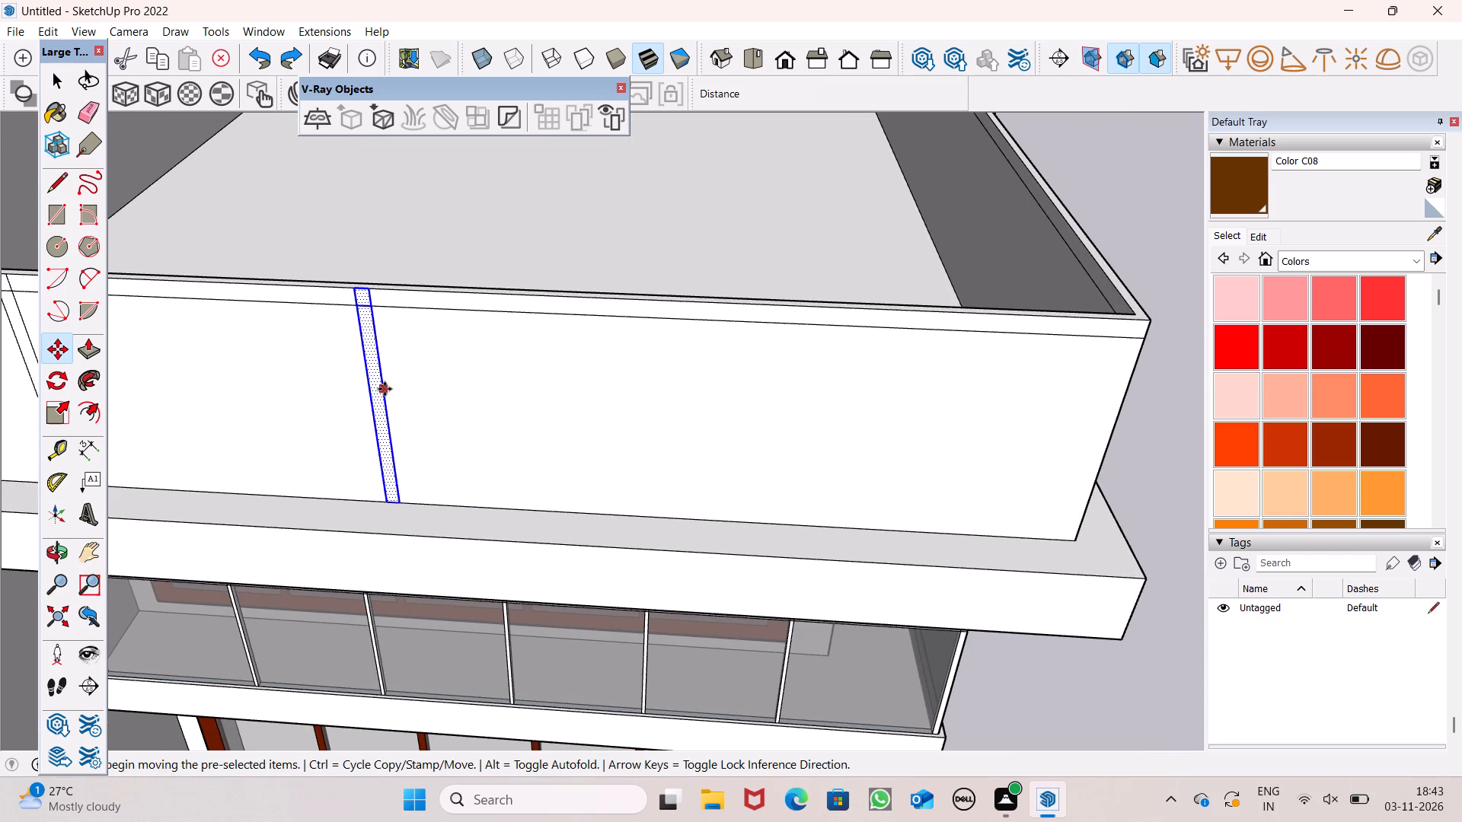
{"action": "left_click_drag", "start_coordinate": [385, 387], "coordinate": [775, 409]}
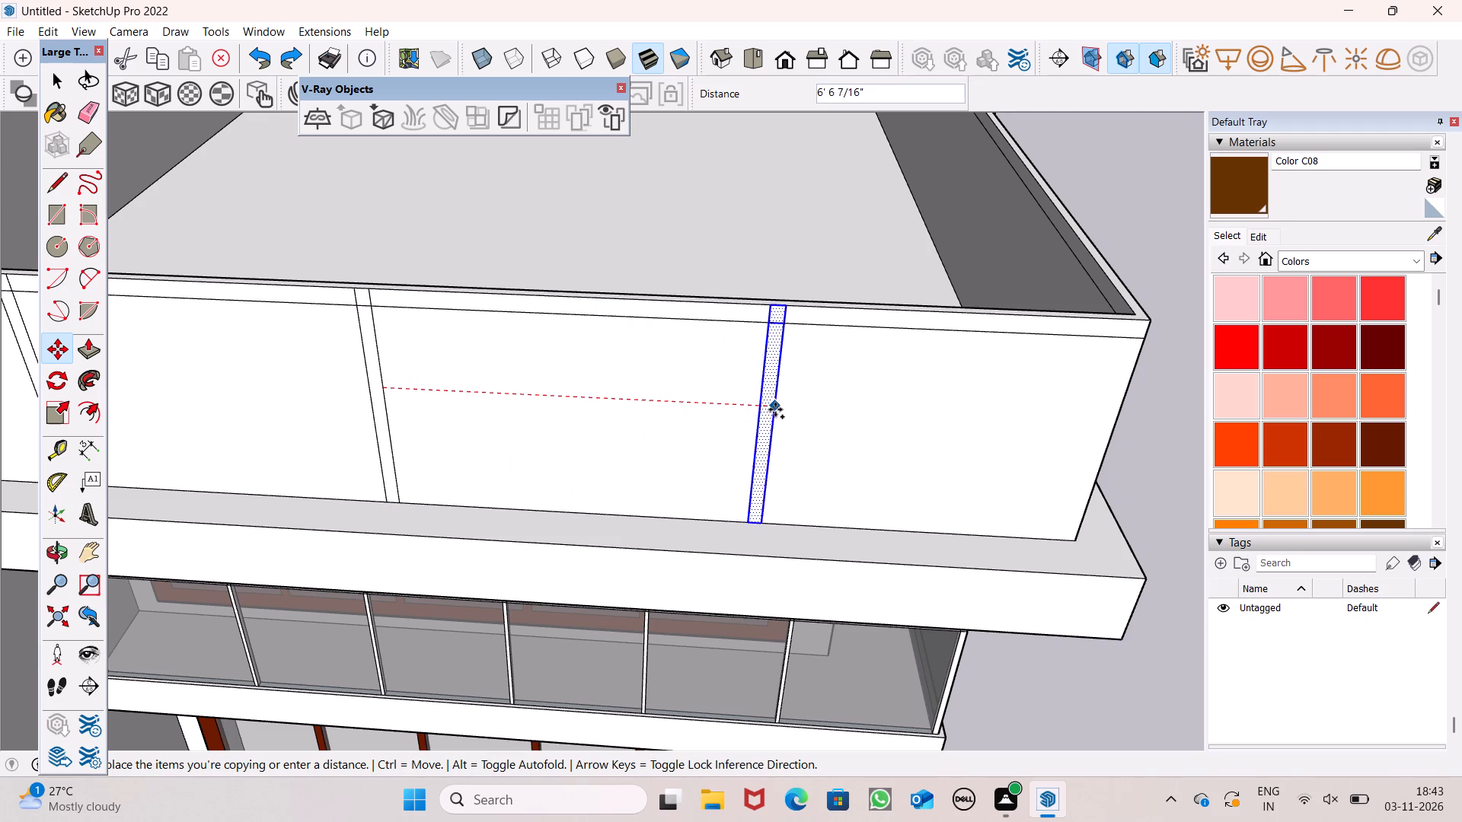
{"action": "left_click_drag", "start_coordinate": [775, 409], "coordinate": [766, 411]}
{"action": "scroll", "coordinate": [570, 352], "scroll_direction": "down", "scroll_amount": 5}
{"action": "key", "text": "space"}
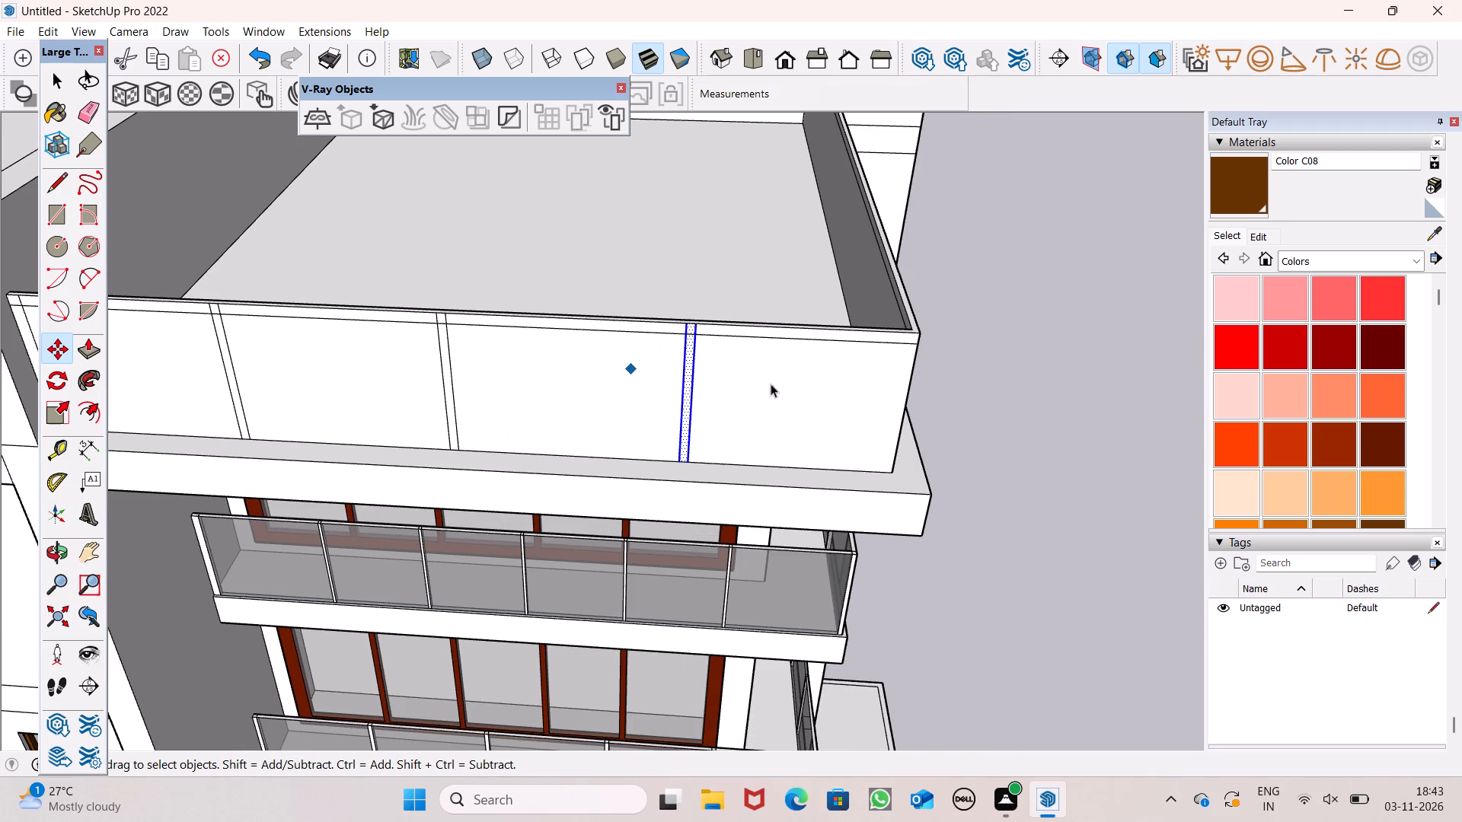
{"action": "left_click", "coordinate": [951, 403]}
Draw a line across the rail top from its inner corner and continue it down the adjacent, post-free outer face to the base.
{"action": "scroll", "coordinate": [905, 368], "scroll_direction": "down", "scroll_amount": 4}
{"action": "middle_click_drag", "start_coordinate": [906, 381], "coordinate": [502, 304]}
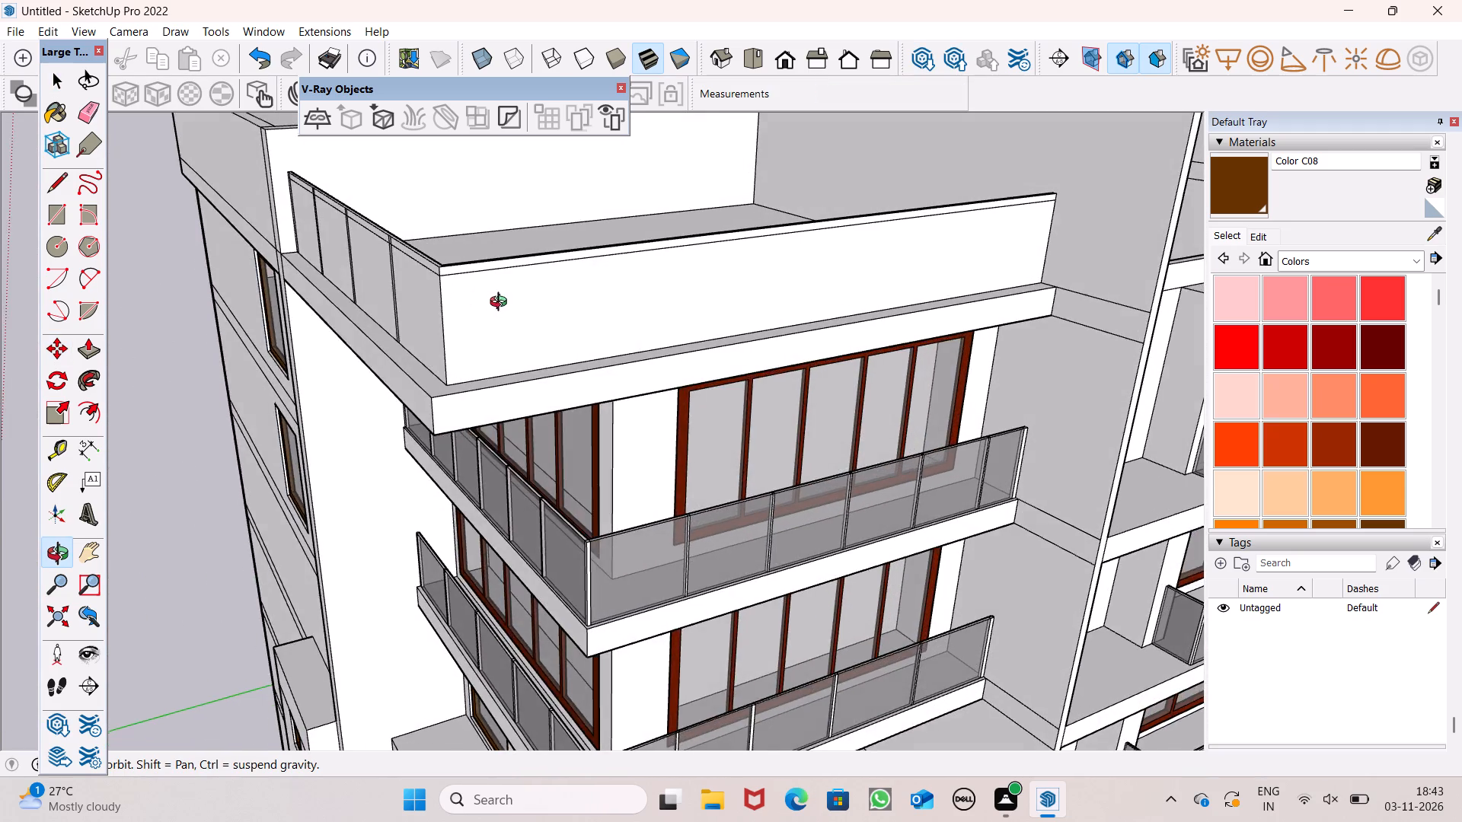
{"action": "middle_click_drag", "start_coordinate": [502, 304], "coordinate": [460, 337]}
{"action": "scroll", "coordinate": [551, 302], "scroll_direction": "down", "scroll_amount": 3}
{"action": "middle_click_drag", "start_coordinate": [581, 350], "coordinate": [505, 381]}
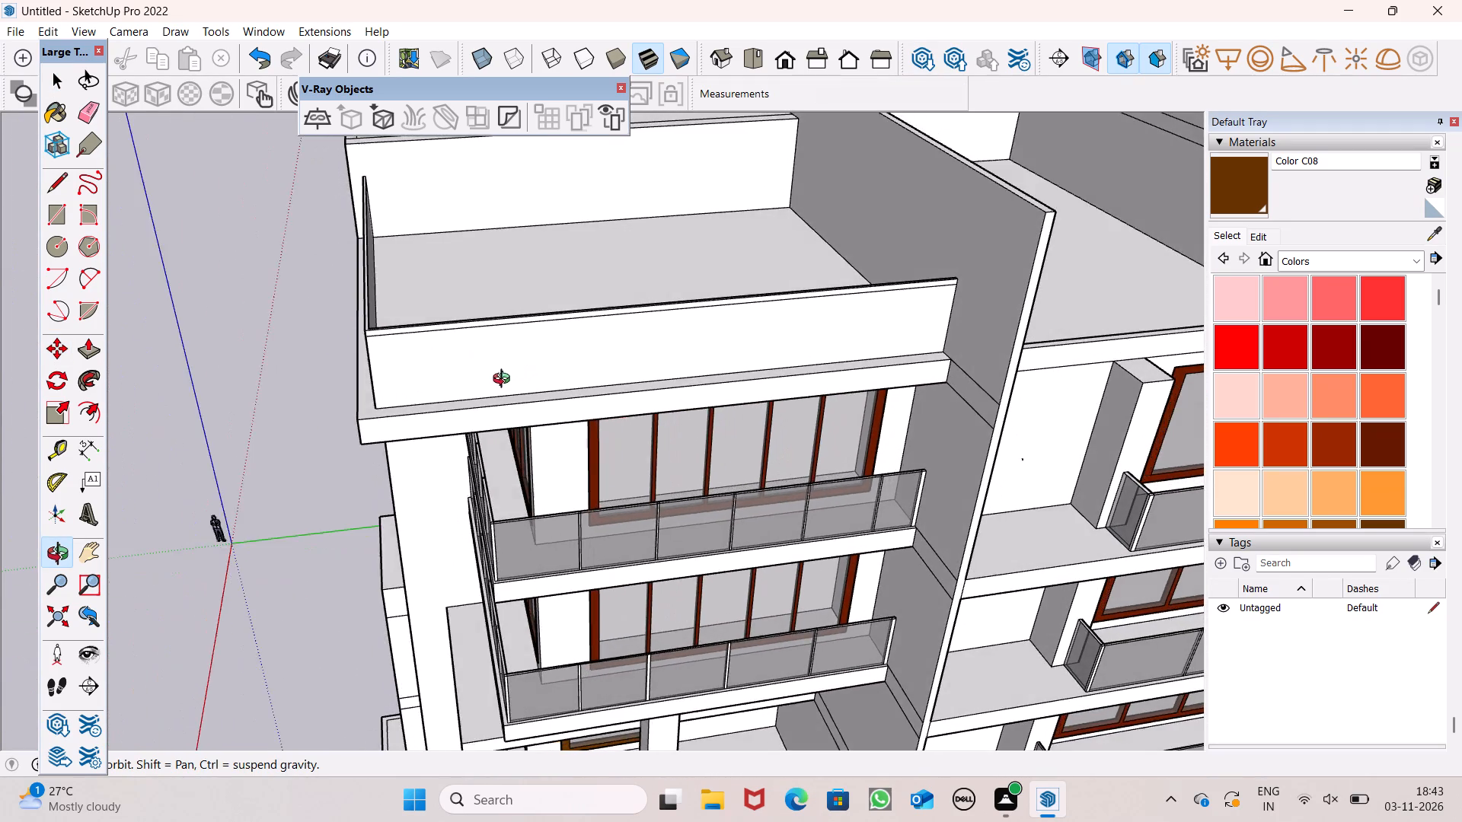
{"action": "middle_click_drag", "start_coordinate": [505, 381], "coordinate": [899, 350]}
{"action": "scroll", "coordinate": [893, 334], "scroll_direction": "up", "scroll_amount": 1}
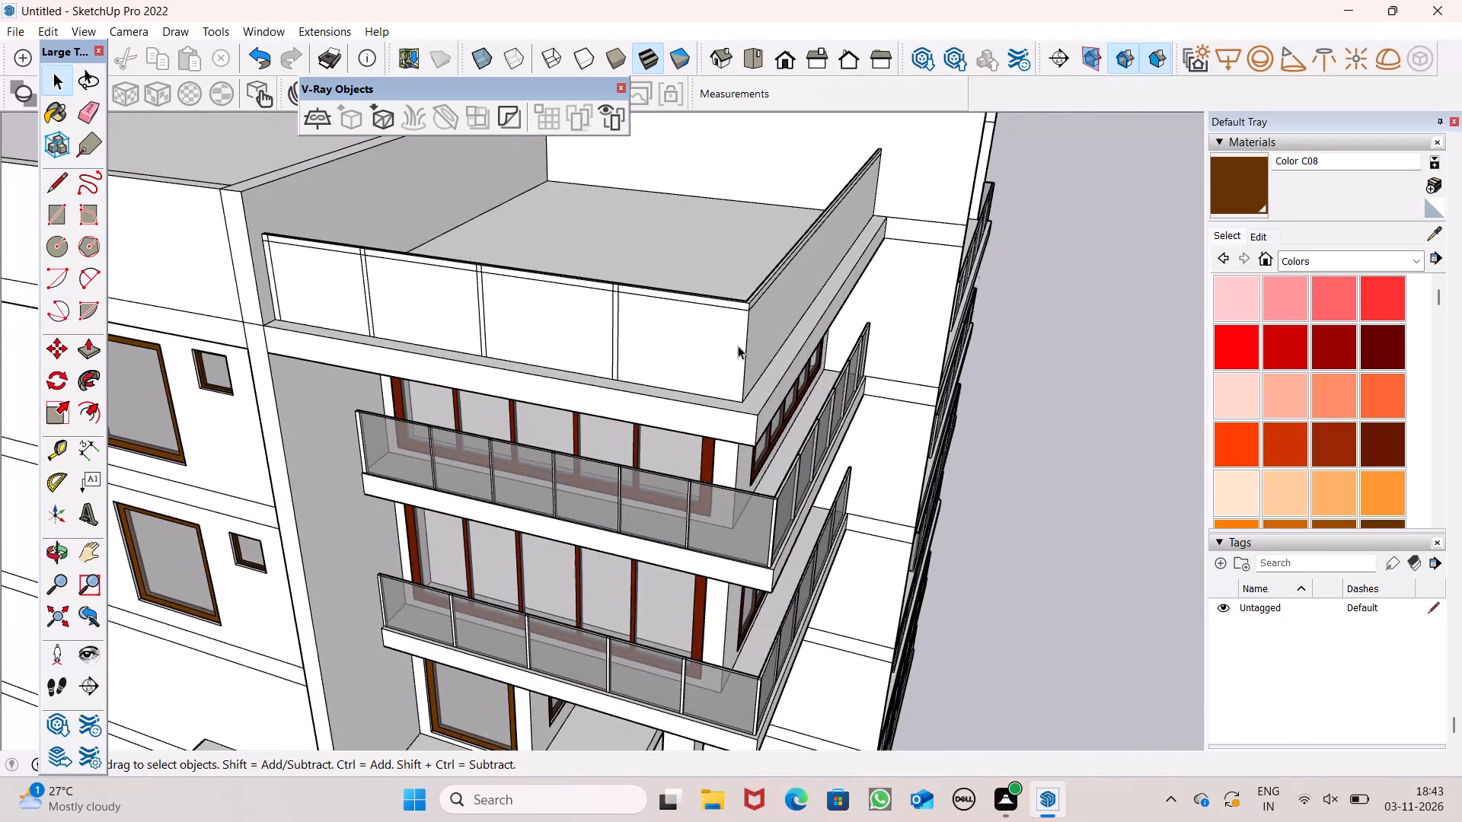
{"action": "scroll", "coordinate": [737, 345], "scroll_direction": "up", "scroll_amount": 5}
{"action": "middle_click_drag", "start_coordinate": [736, 292], "coordinate": [717, 464]}
{"action": "scroll", "coordinate": [717, 464], "scroll_direction": "up", "scroll_amount": 5}
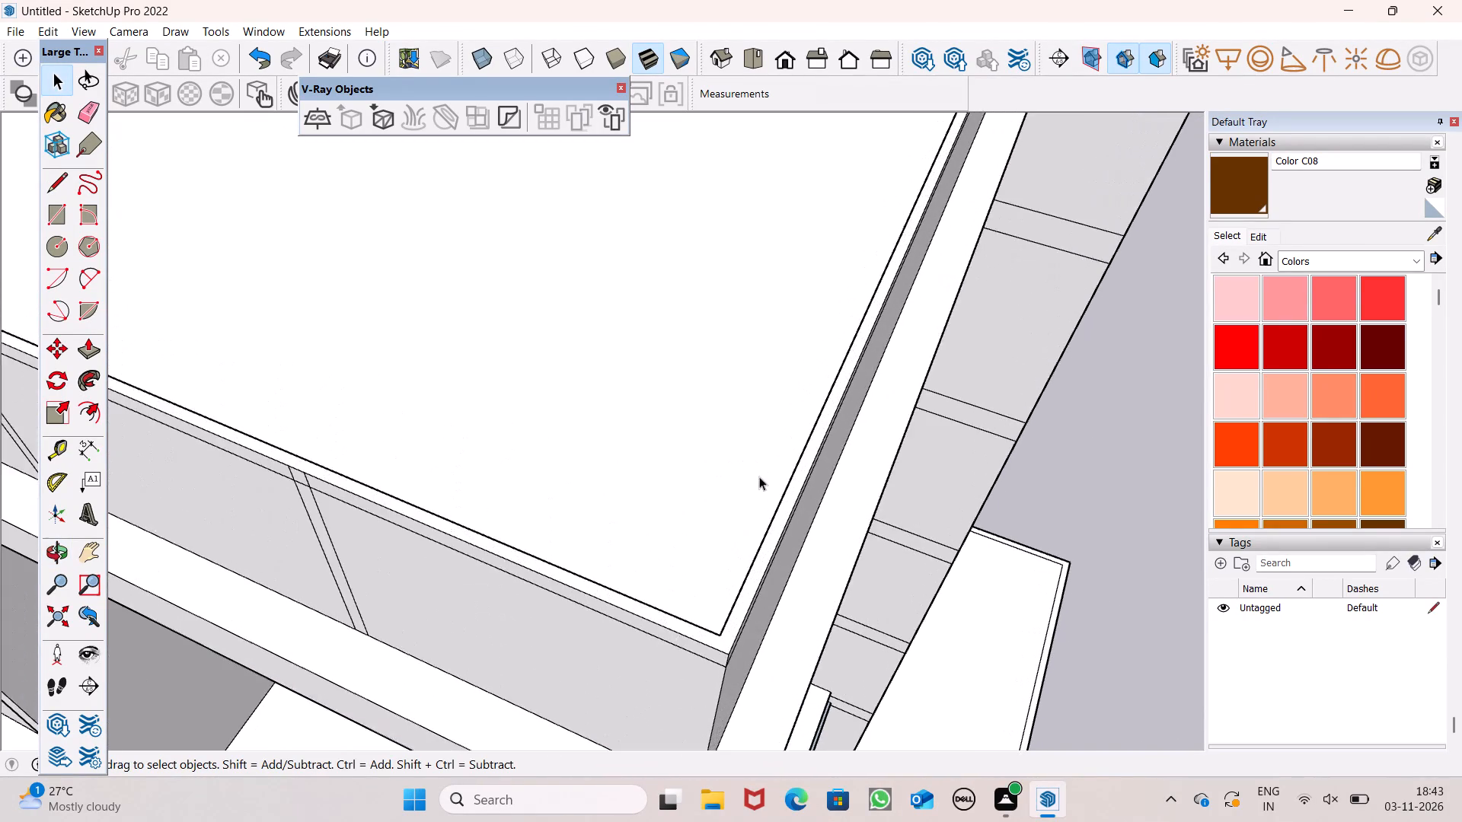
{"action": "scroll", "coordinate": [611, 371], "scroll_direction": "down", "scroll_amount": 6}
{"action": "scroll", "coordinate": [674, 530], "scroll_direction": "up", "scroll_amount": 6}
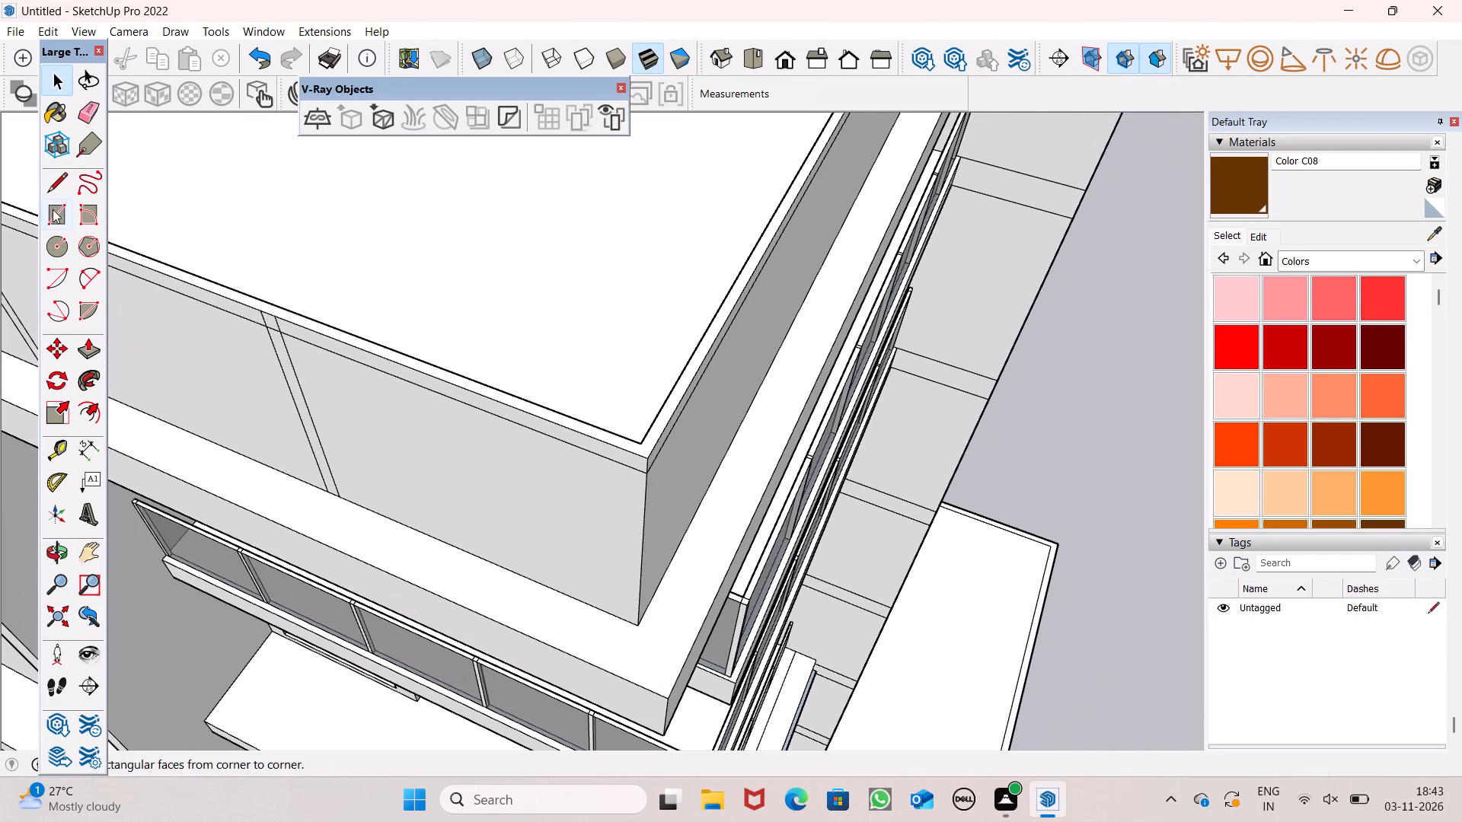
{"action": "left_click", "coordinate": [59, 192]}
{"action": "scroll", "coordinate": [707, 463], "scroll_direction": "up", "scroll_amount": 4}
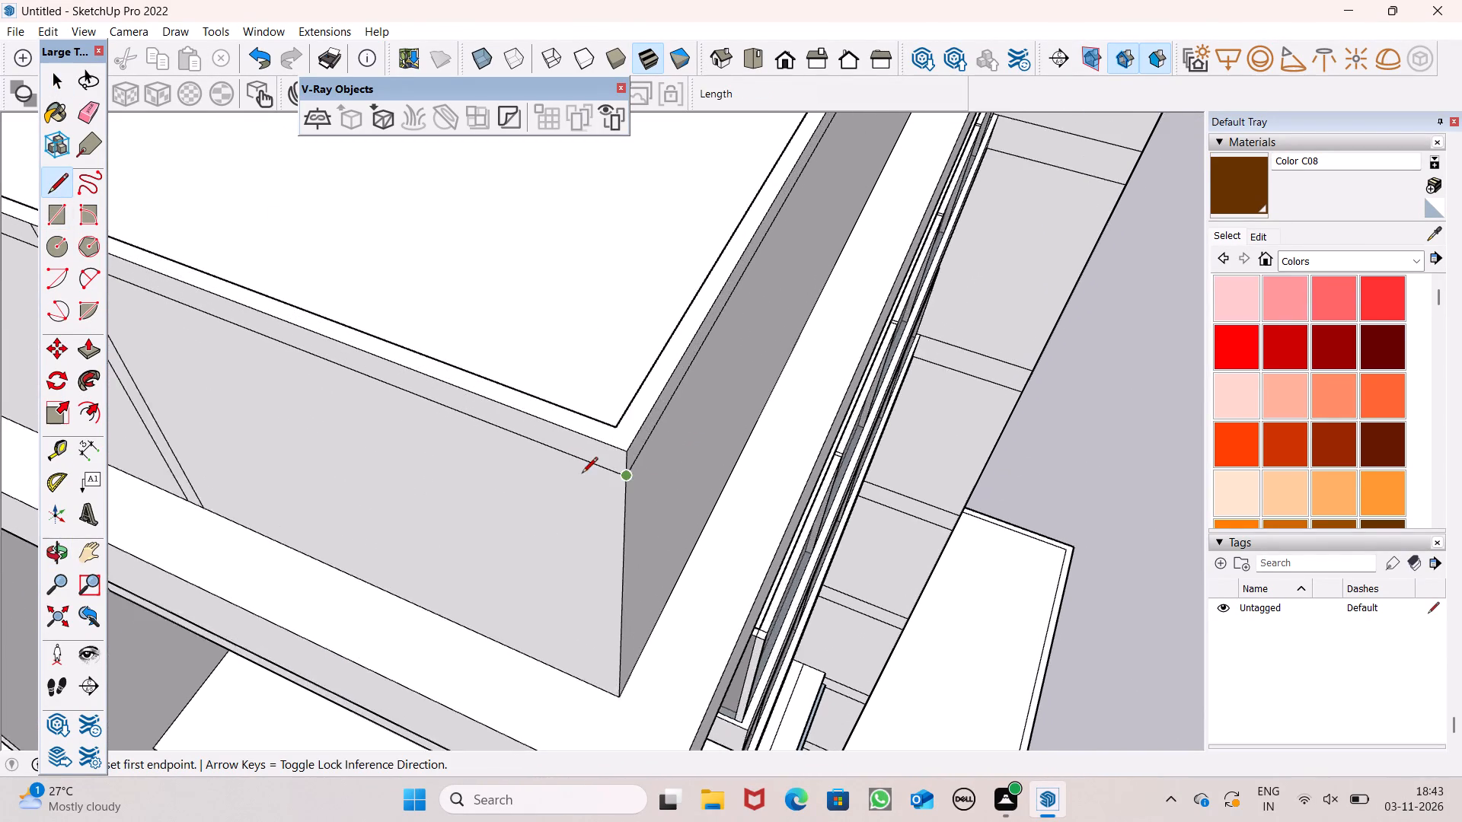
{"action": "scroll", "coordinate": [582, 474], "scroll_direction": "up", "scroll_amount": 2}
{"action": "scroll", "coordinate": [650, 419], "scroll_direction": "up", "scroll_amount": 7}
{"action": "left_click", "coordinate": [605, 419]}
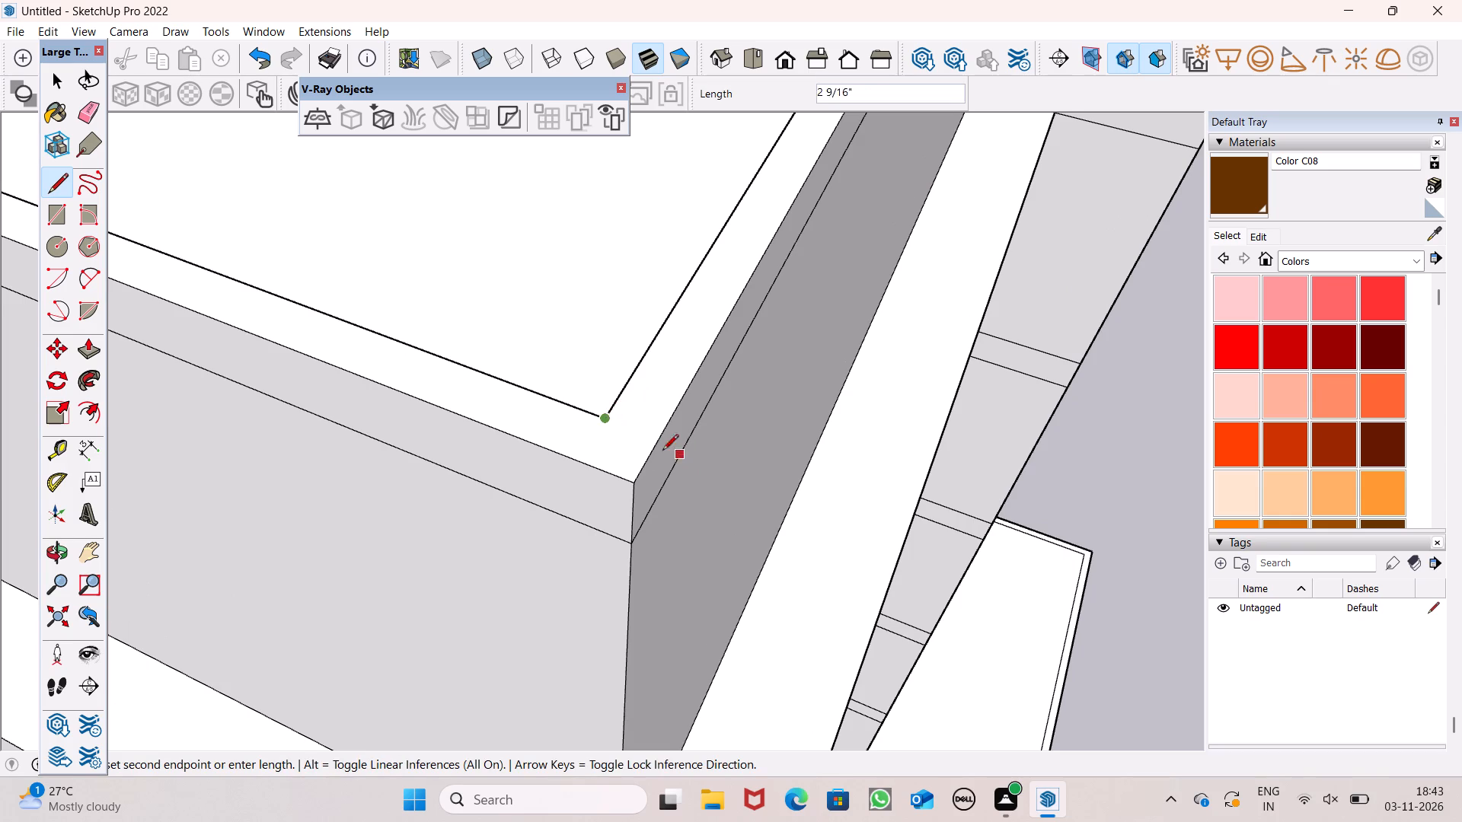
{"action": "left_click", "coordinate": [655, 443]}
{"action": "left_click", "coordinate": [656, 441]}
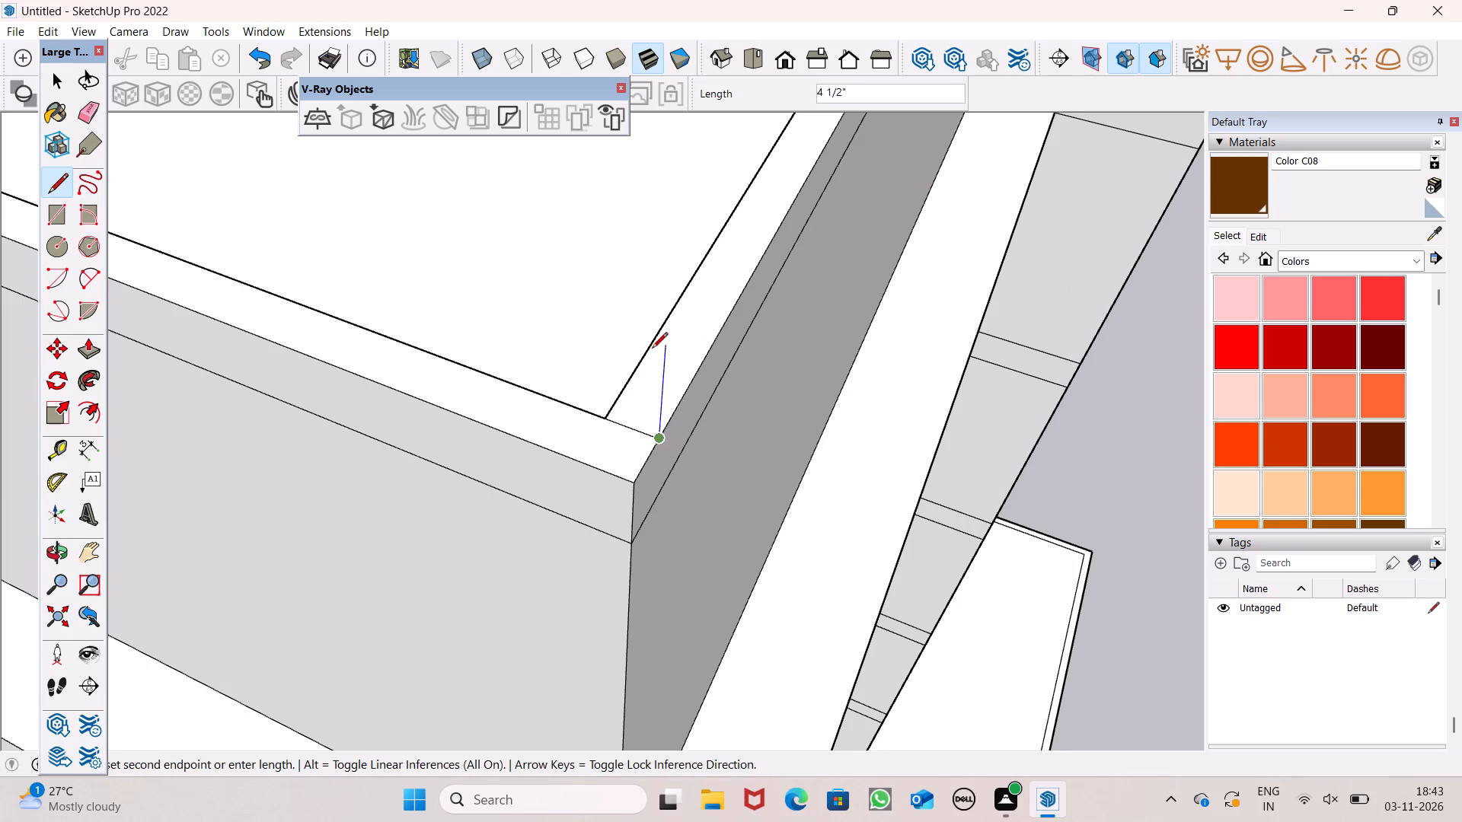
{"action": "scroll", "coordinate": [645, 353], "scroll_direction": "down", "scroll_amount": 7}
{"action": "scroll", "coordinate": [556, 255], "scroll_direction": "down", "scroll_amount": 6}
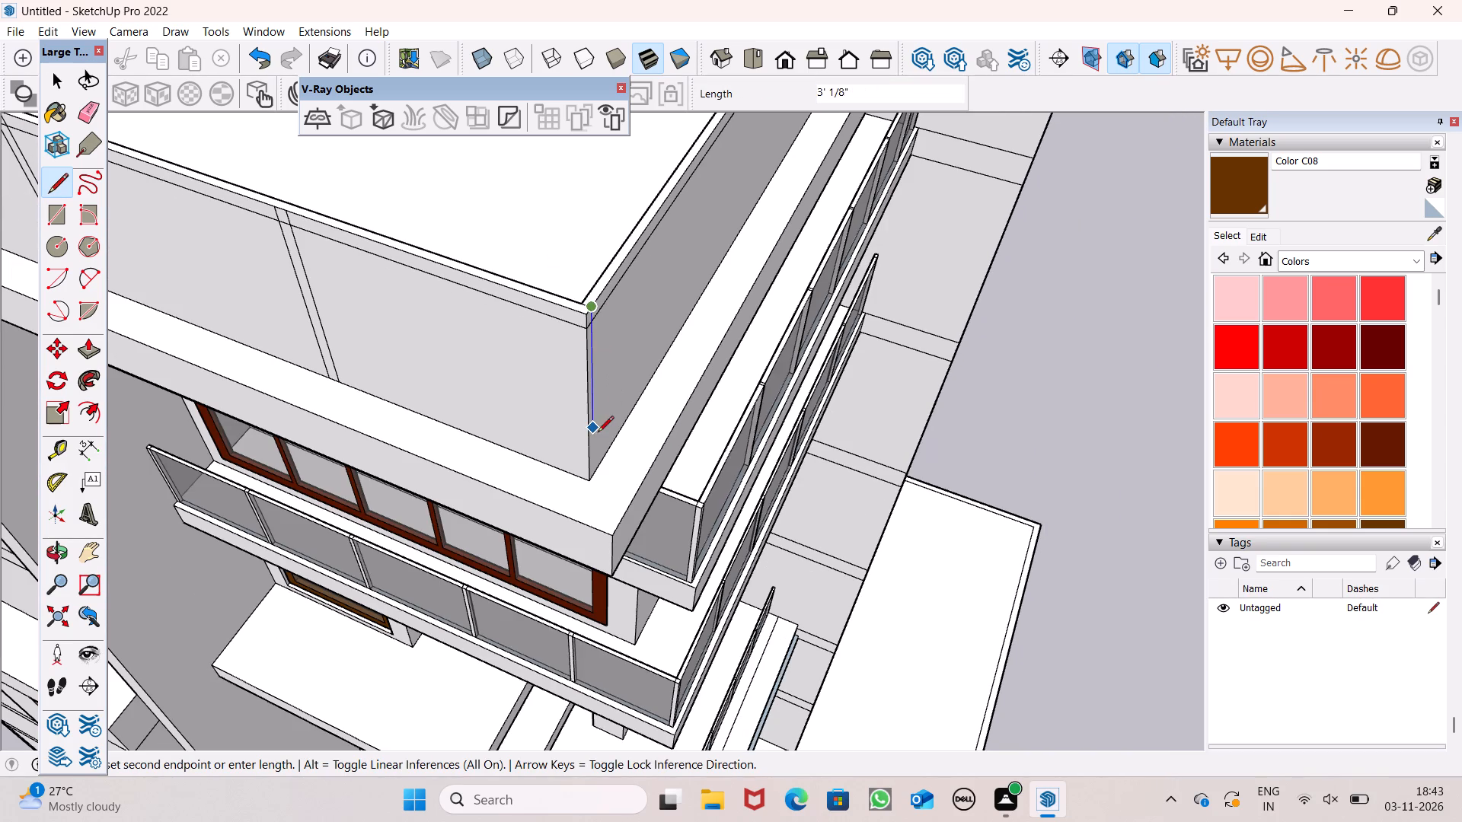
{"action": "scroll", "coordinate": [594, 466], "scroll_direction": "up", "scroll_amount": 6}
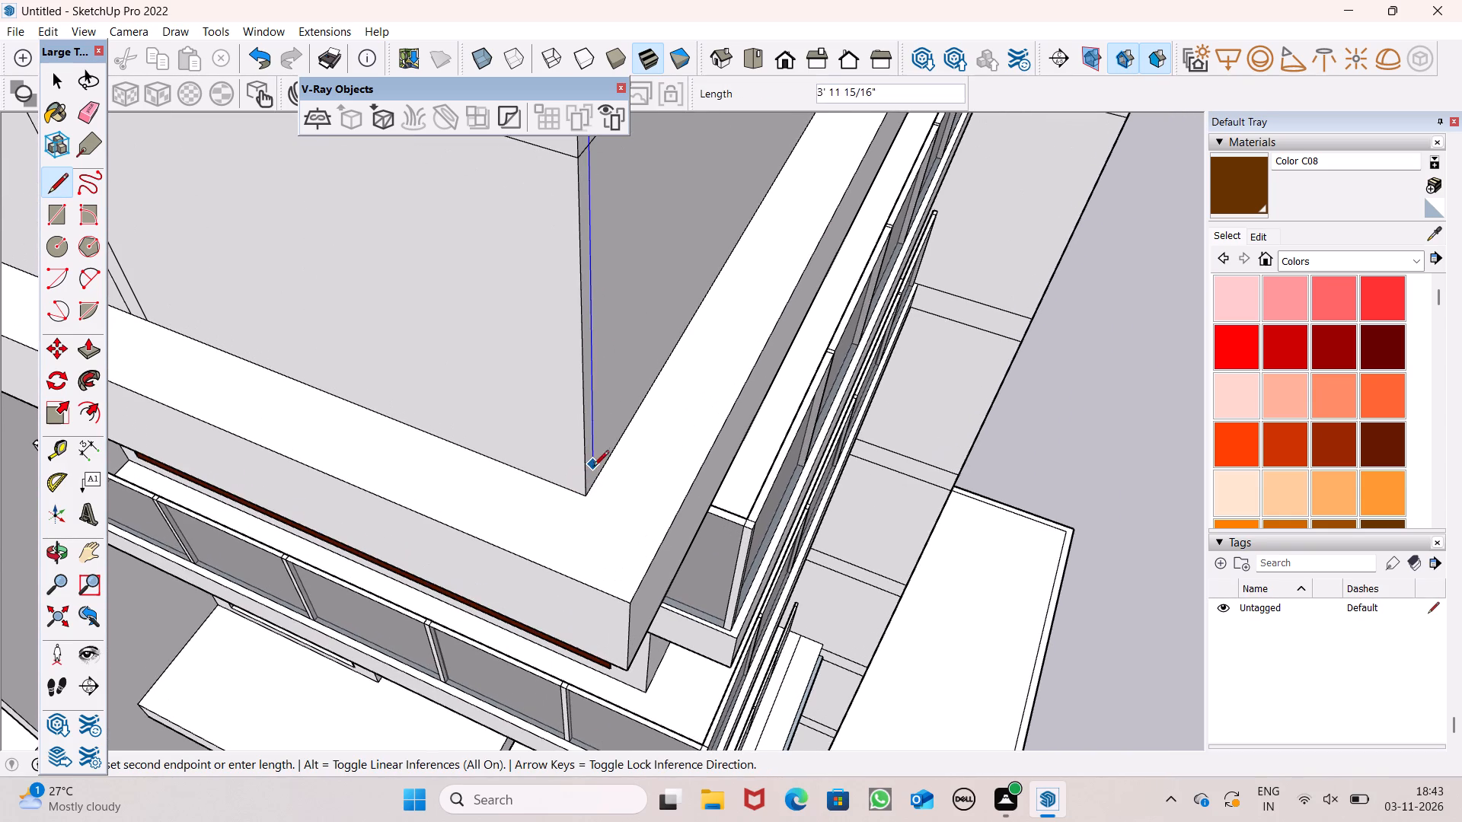
{"action": "left_click", "coordinate": [593, 484]}
Draw a 2" line from the inner corner across the rail top, continuing 4' 3 11/16" down the face with posts.
{"action": "scroll", "coordinate": [619, 564], "scroll_direction": "down", "scroll_amount": 7}
{"action": "scroll", "coordinate": [561, 376], "scroll_direction": "up", "scroll_amount": 6}
{"action": "left_click", "coordinate": [623, 357]}
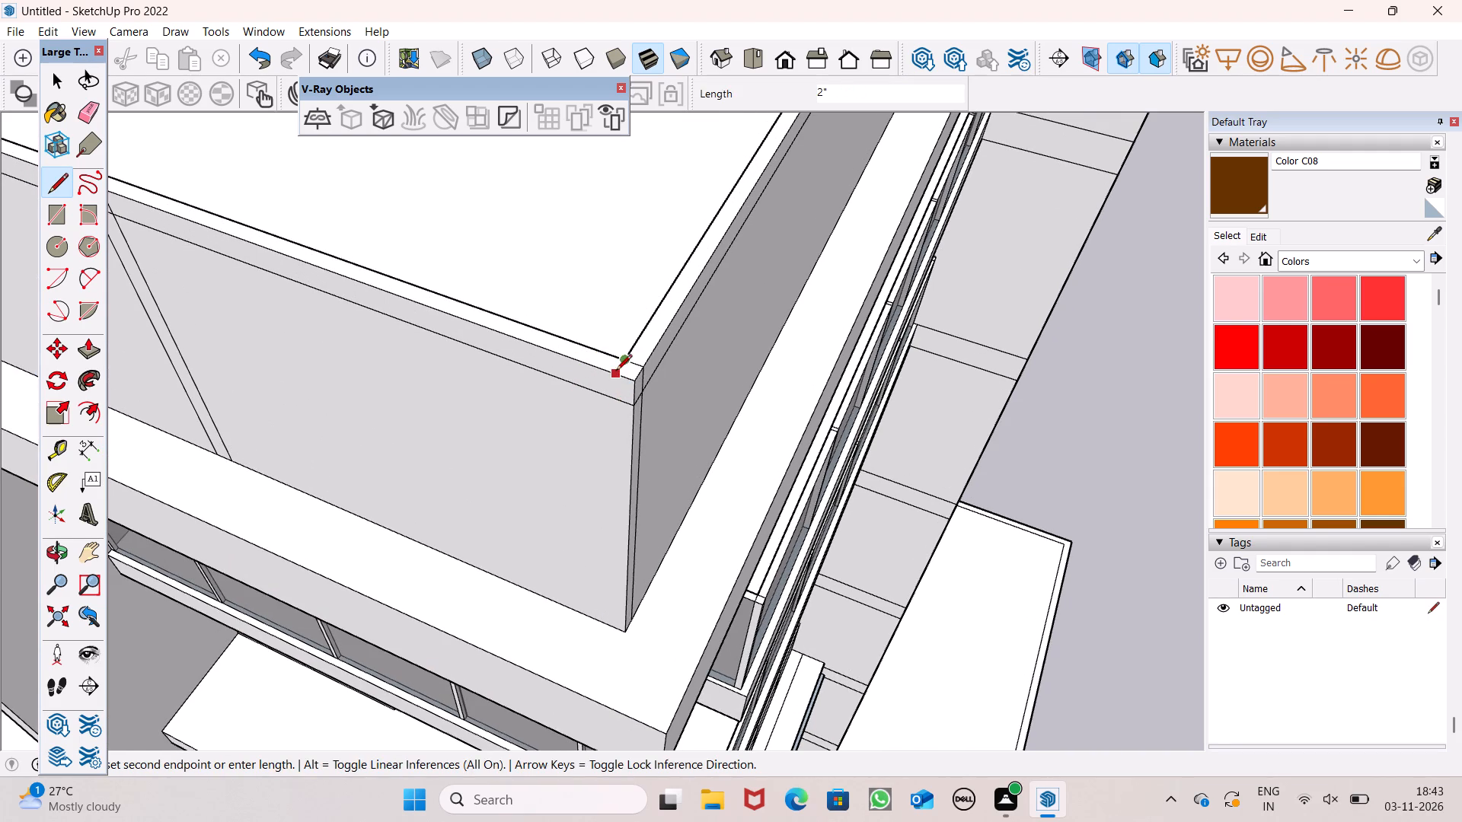
{"action": "left_click", "coordinate": [616, 371]}
{"action": "left_click", "coordinate": [613, 375]}
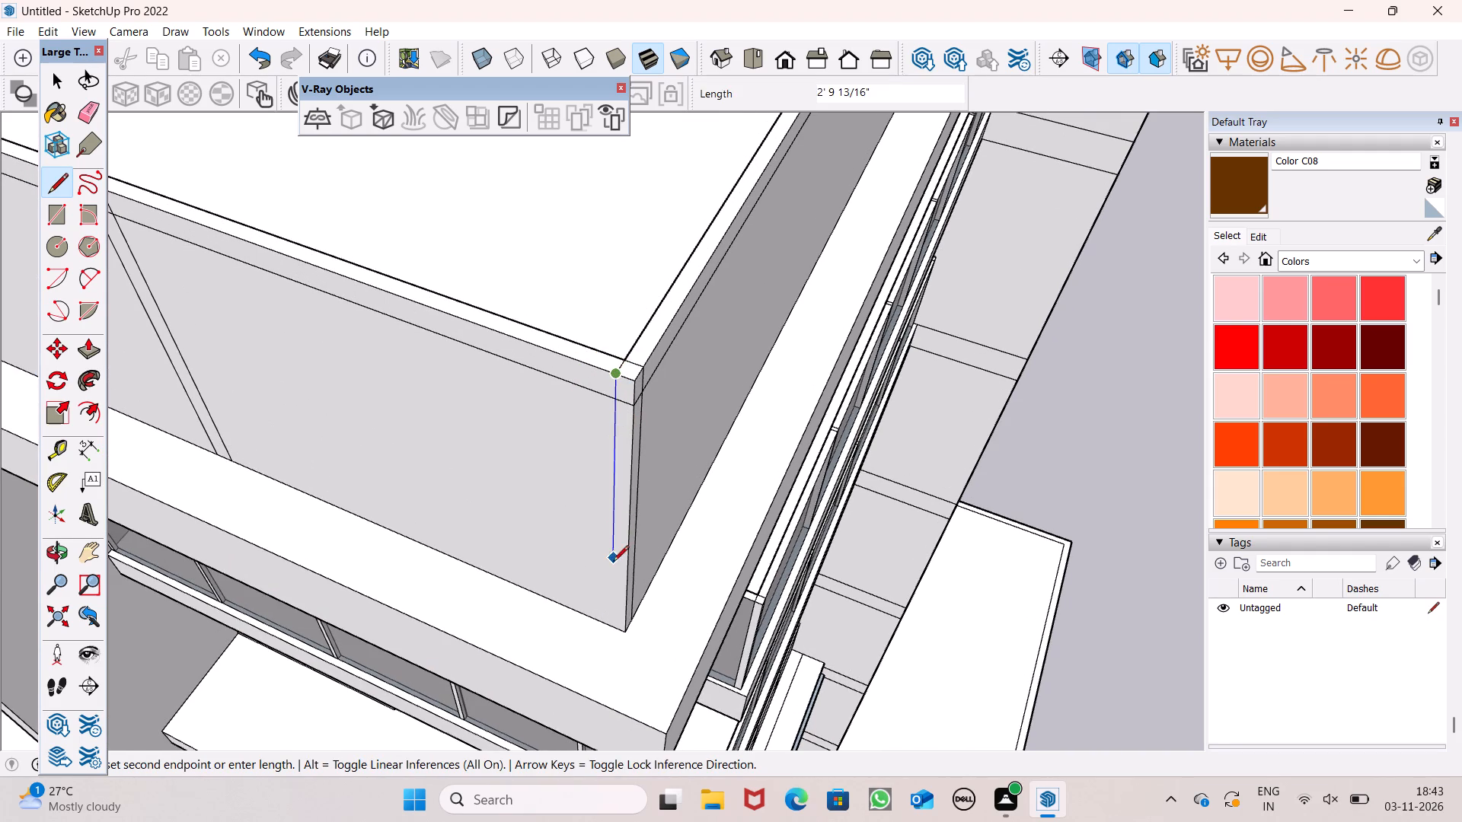
{"action": "left_click", "coordinate": [611, 625]}
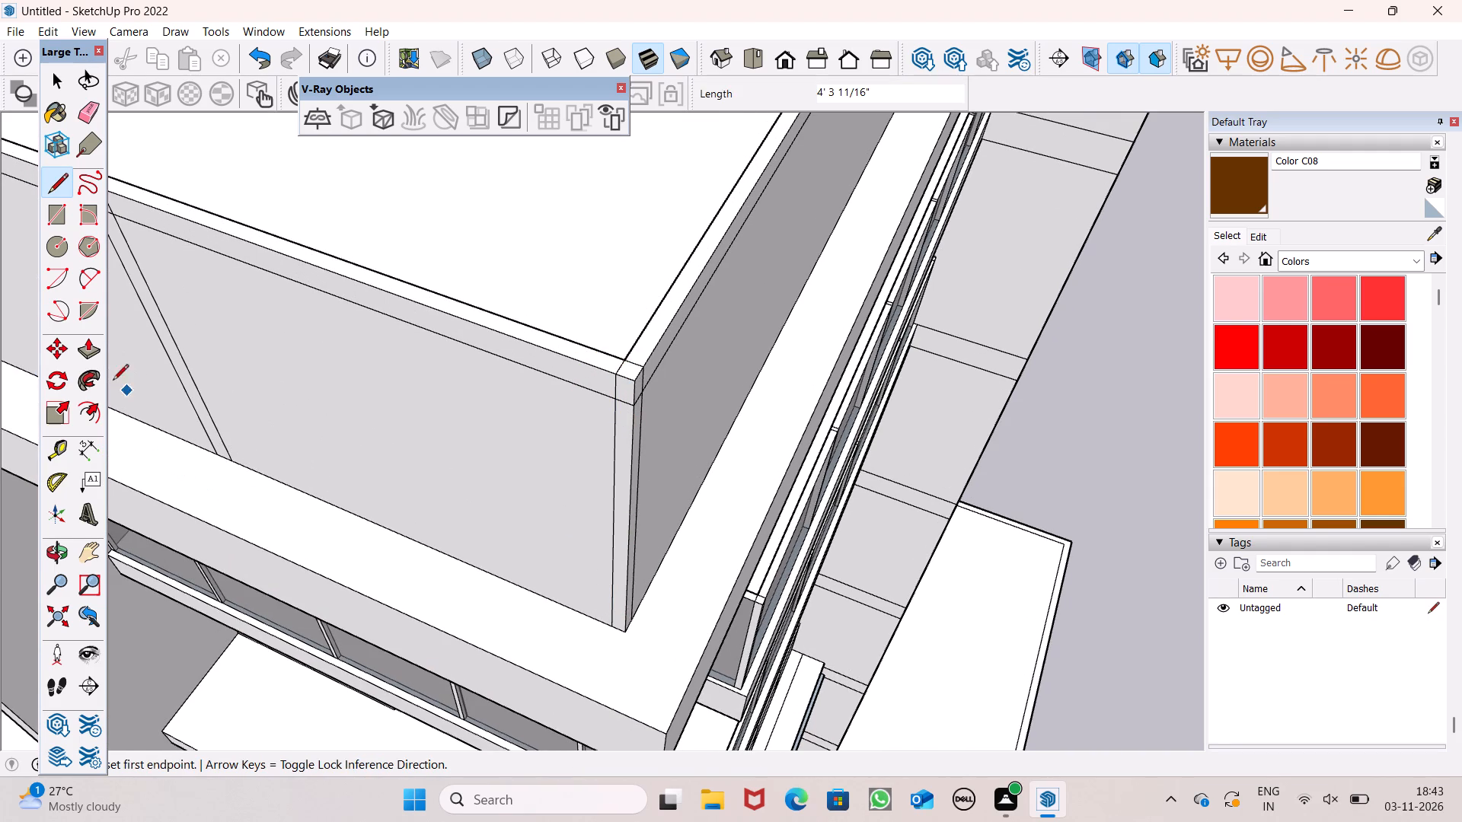
Push/Pull the upper and lower corner post faces on the side with posts inward about 2 1/16".
{"action": "left_click", "coordinate": [85, 344]}
{"action": "scroll", "coordinate": [627, 387], "scroll_direction": "up", "scroll_amount": 6}
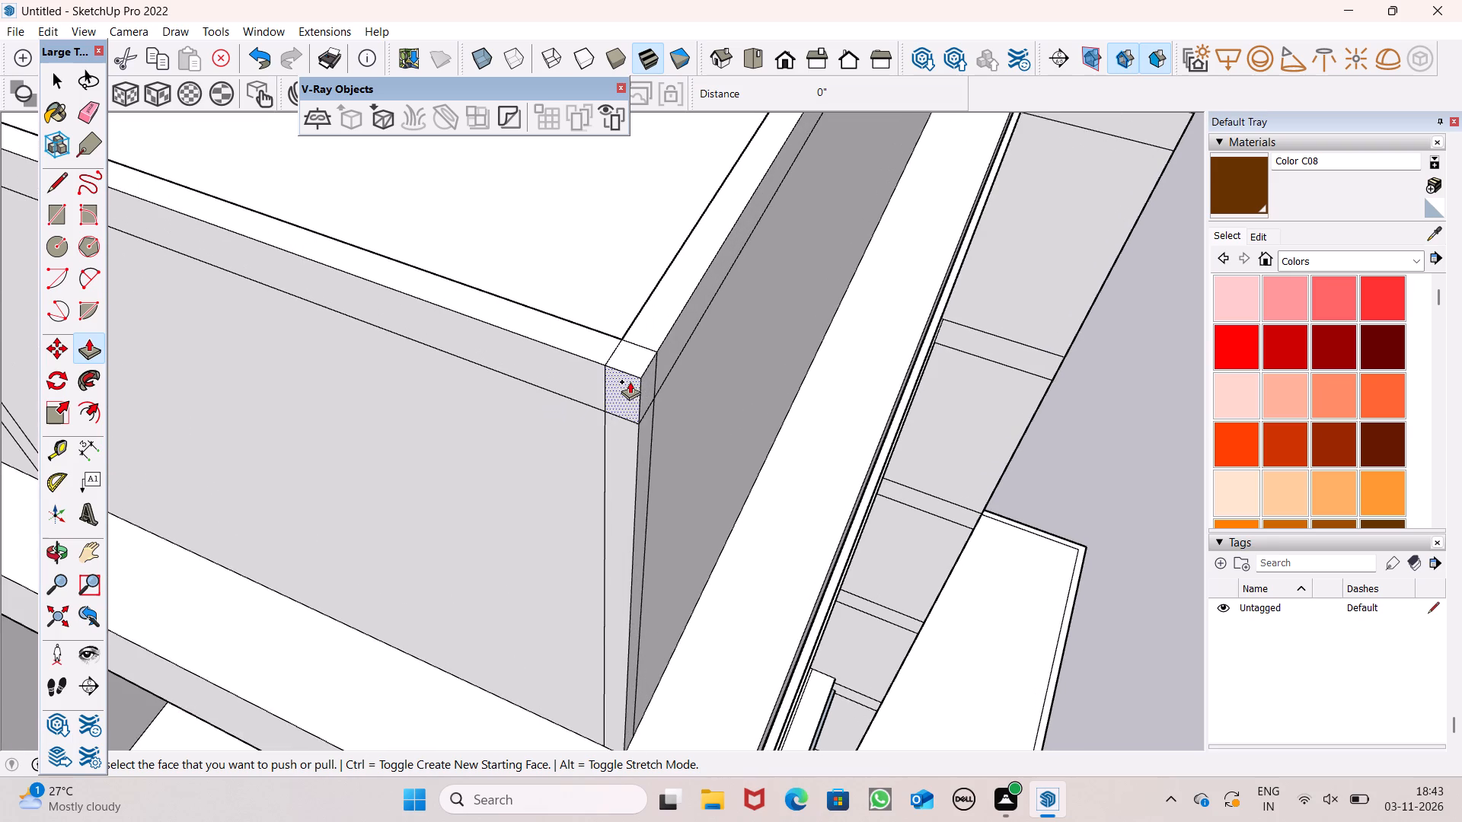
{"action": "left_click_drag", "start_coordinate": [627, 393], "coordinate": [646, 377]}
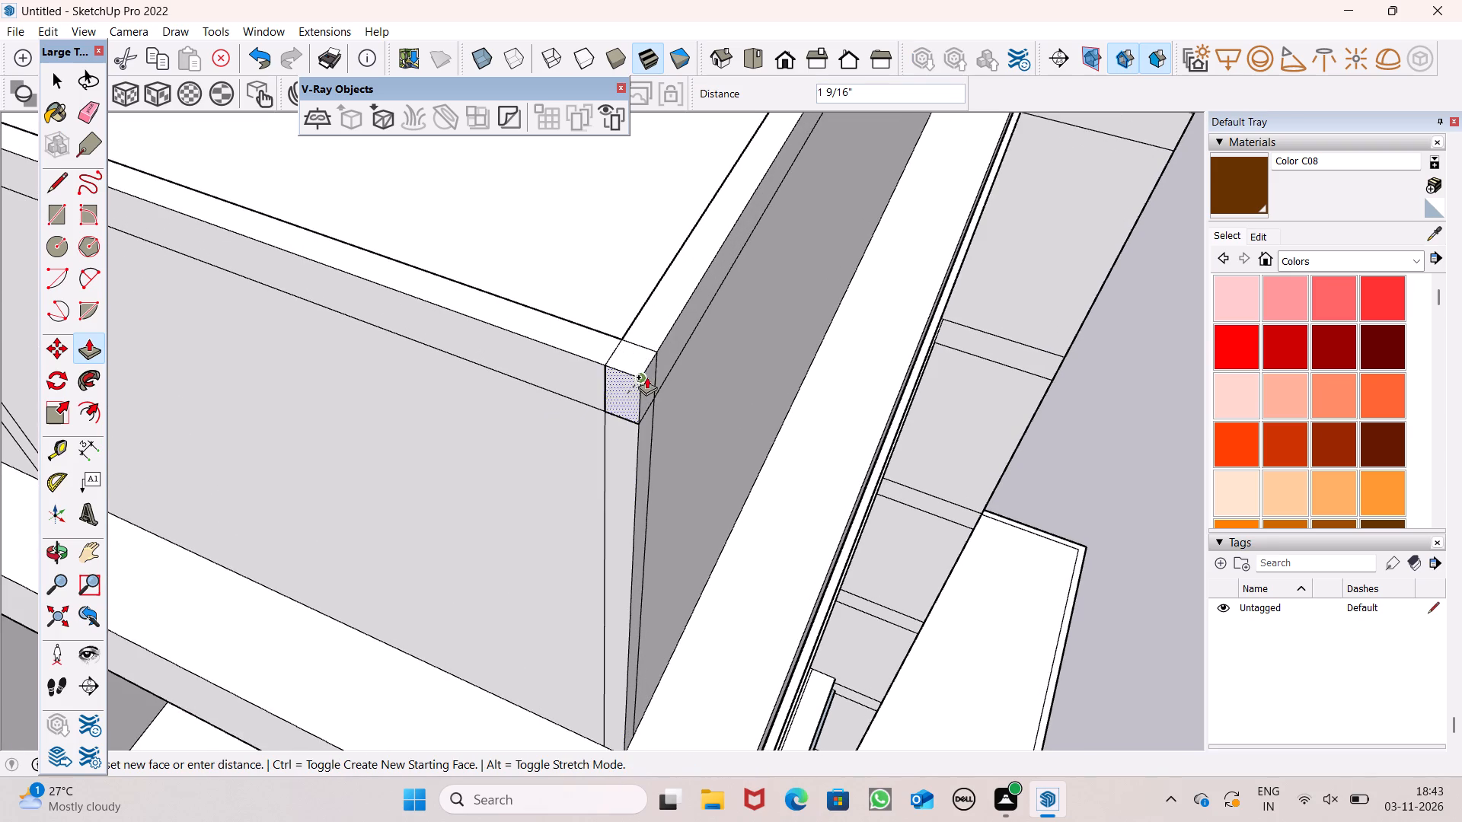
{"action": "left_click_drag", "start_coordinate": [646, 377], "coordinate": [648, 371]}
{"action": "left_click_drag", "start_coordinate": [624, 438], "coordinate": [630, 429]}
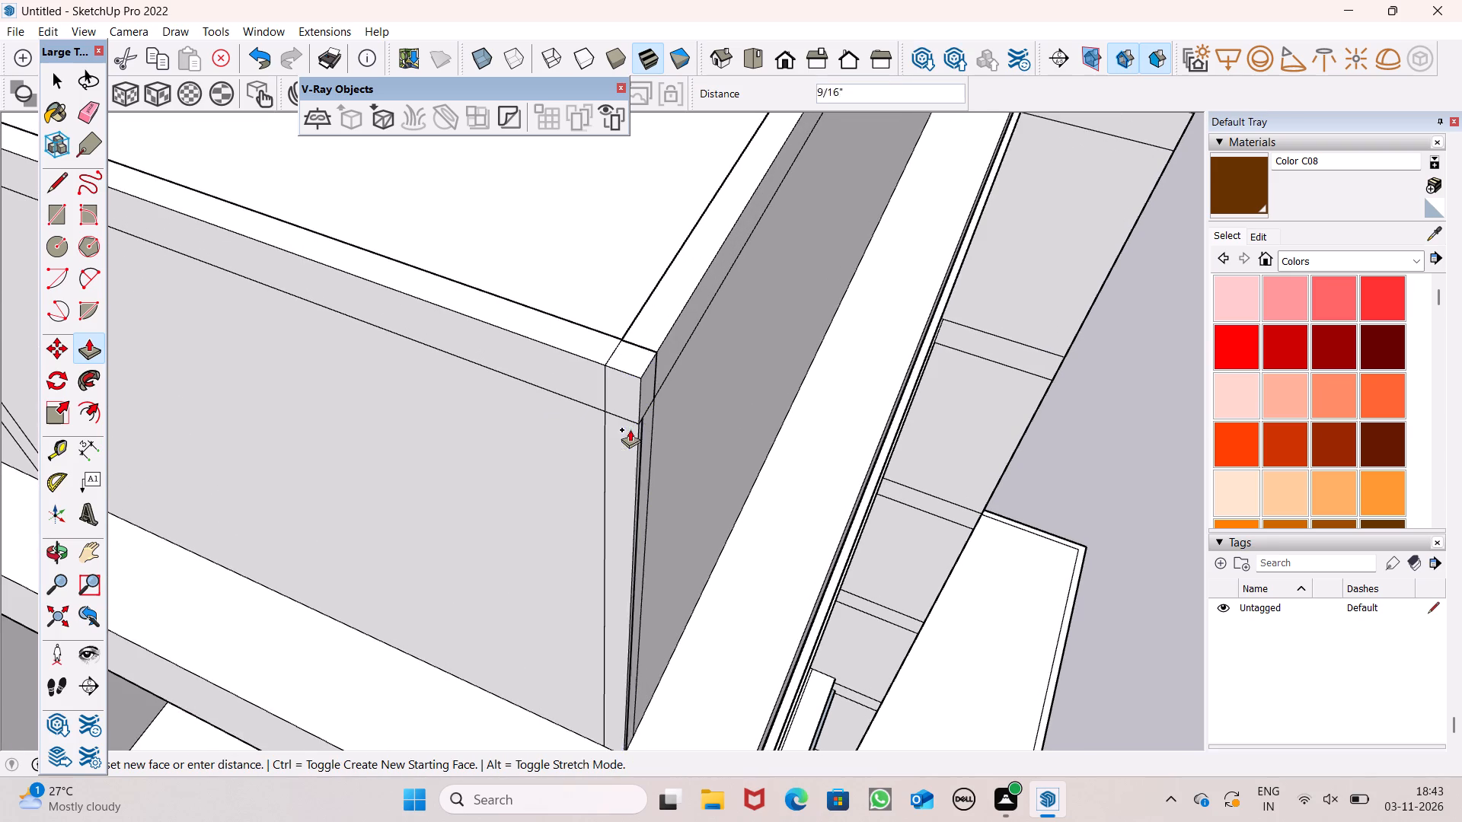
{"action": "left_click_drag", "start_coordinate": [630, 429], "coordinate": [643, 414]}
{"action": "scroll", "coordinate": [540, 370], "scroll_direction": "down", "scroll_amount": 6}
Draw a rectangle about 2 13/16" by 4' 3 11/16" as a post strip on the railing's post-free outer face, from top edge to base.
{"action": "middle_click_drag", "start_coordinate": [655, 409], "coordinate": [363, 404]}
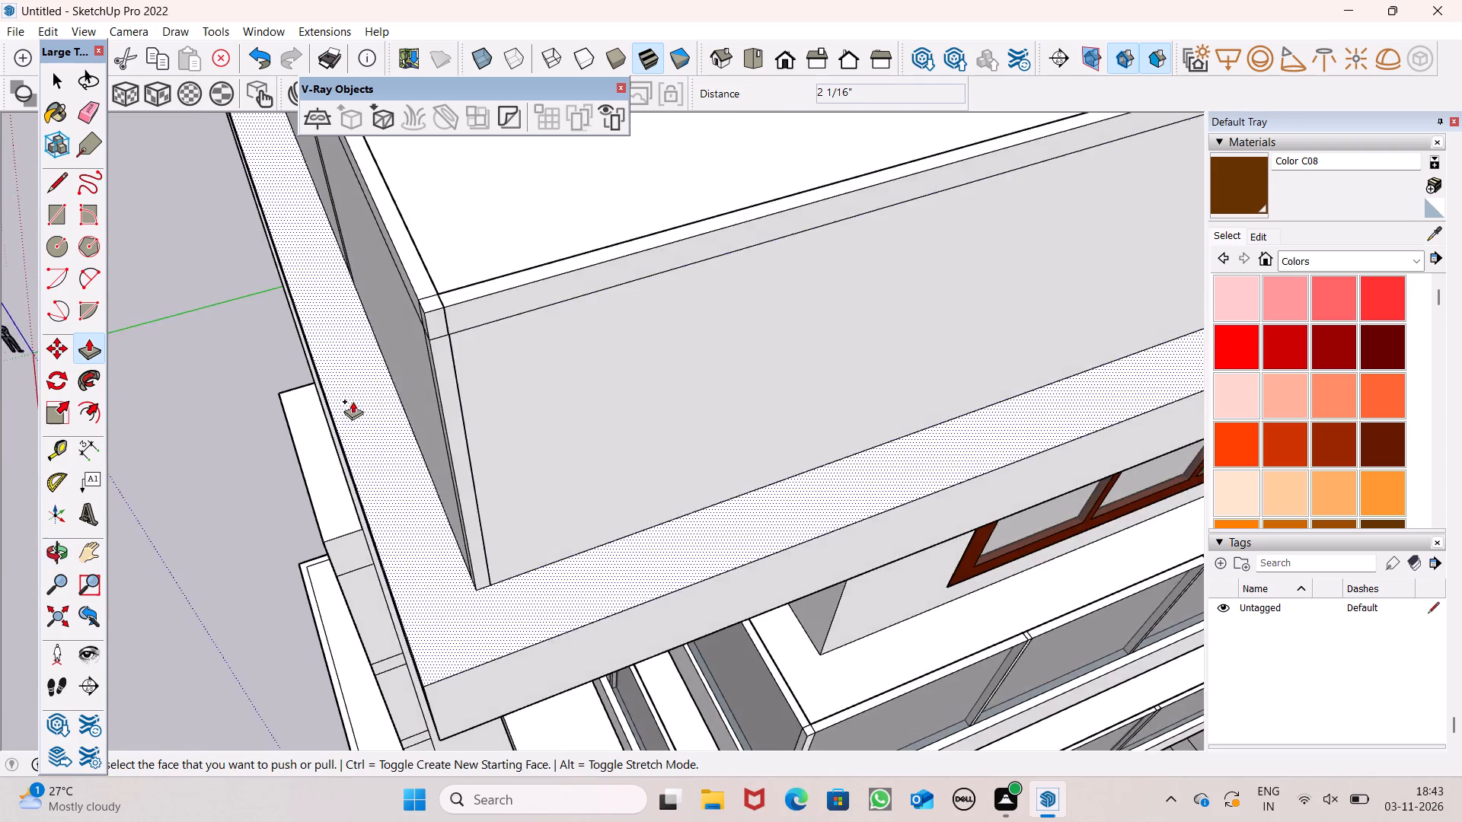
{"action": "scroll", "coordinate": [309, 400], "scroll_direction": "down", "scroll_amount": 3}
{"action": "scroll", "coordinate": [316, 387], "scroll_direction": "up", "scroll_amount": 4}
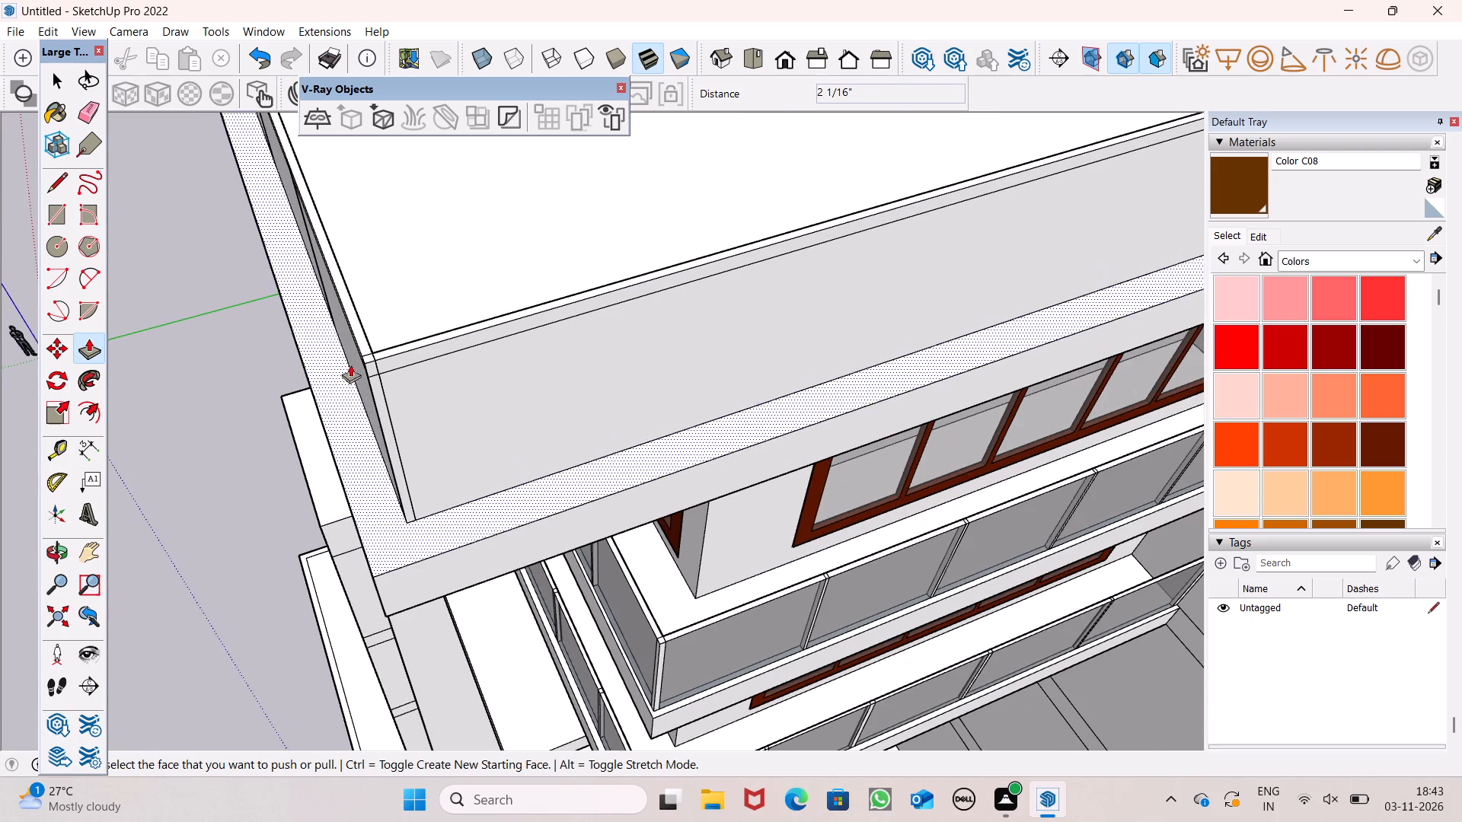
{"action": "scroll", "coordinate": [555, 355], "scroll_direction": "down", "scroll_amount": 5}
{"action": "middle_click_drag", "start_coordinate": [589, 384], "coordinate": [438, 298]}
{"action": "key", "text": "space"}
{"action": "scroll", "coordinate": [438, 298], "scroll_direction": "up", "scroll_amount": 1}
{"action": "scroll", "coordinate": [441, 340], "scroll_direction": "down", "scroll_amount": 5}
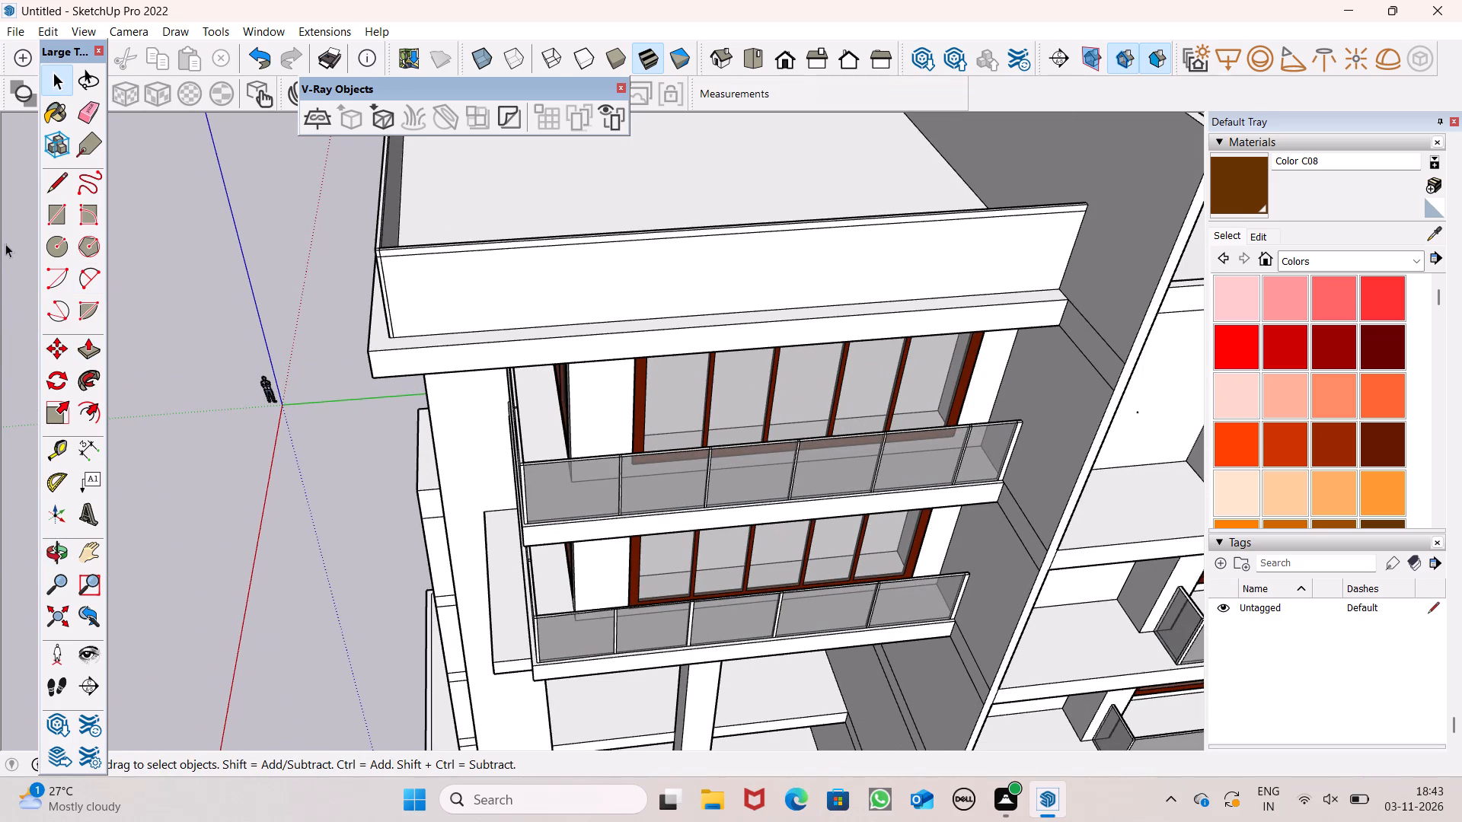
{"action": "left_click", "coordinate": [58, 216]}
{"action": "scroll", "coordinate": [522, 279], "scroll_direction": "down", "scroll_amount": 4}
{"action": "scroll", "coordinate": [475, 253], "scroll_direction": "up", "scroll_amount": 6}
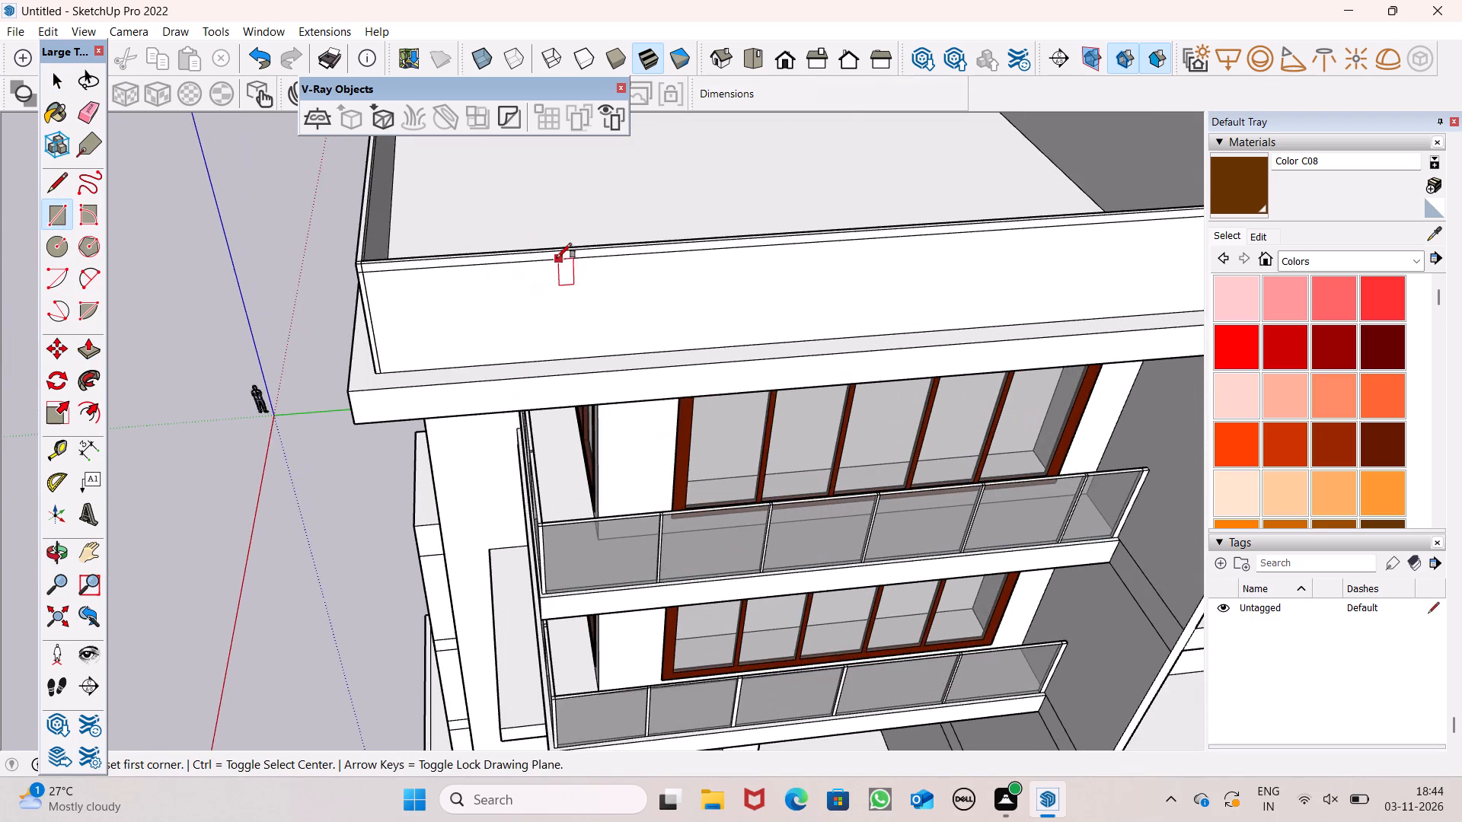
{"action": "middle_click_drag", "start_coordinate": [556, 255], "coordinate": [474, 135]}
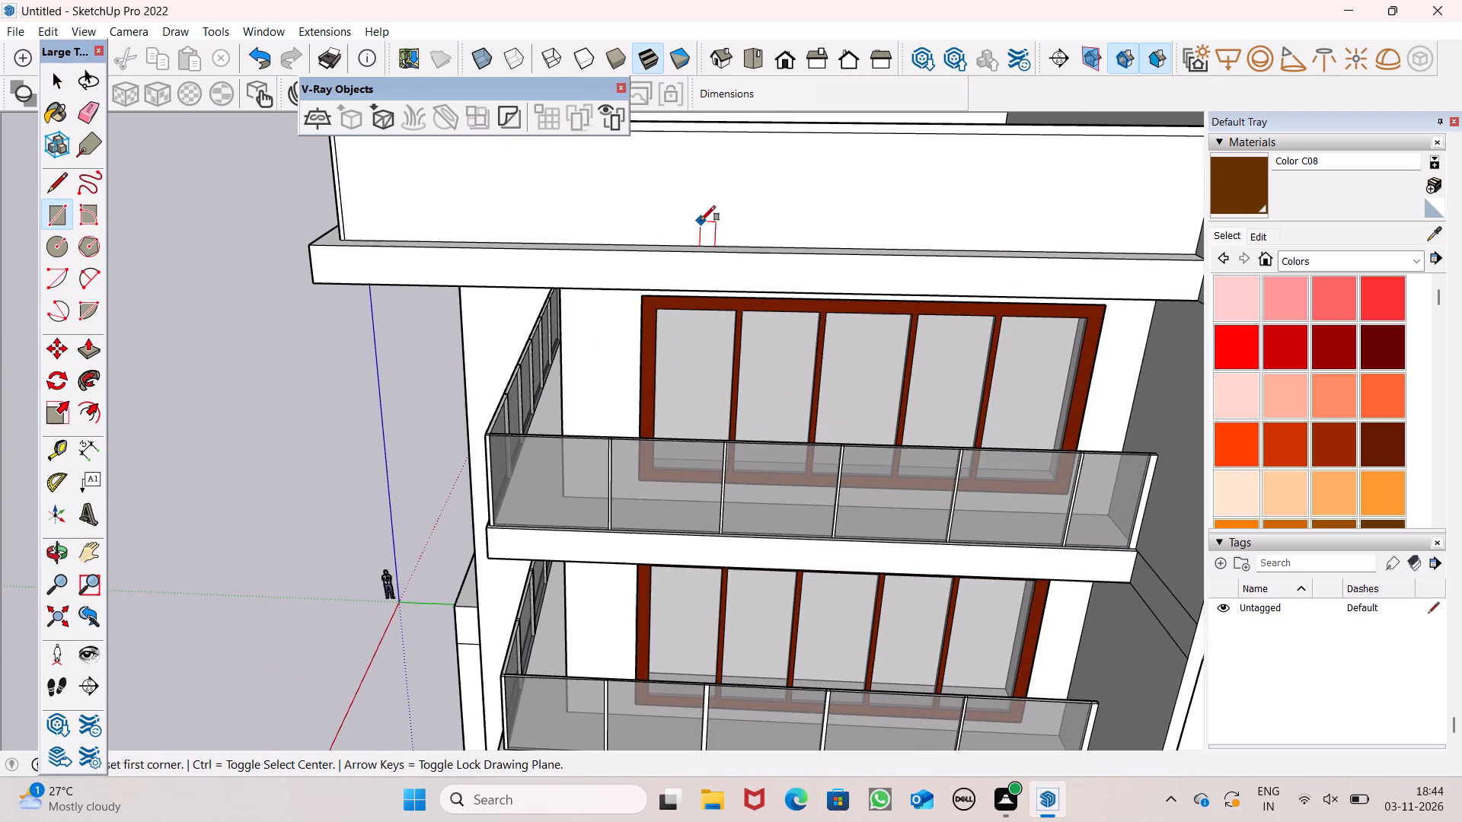
{"action": "middle_click", "coordinate": [702, 219]}
{"action": "scroll", "coordinate": [688, 280], "scroll_direction": "down", "scroll_amount": 4}
{"action": "scroll", "coordinate": [583, 180], "scroll_direction": "up", "scroll_amount": 1}
{"action": "scroll", "coordinate": [586, 208], "scroll_direction": "down", "scroll_amount": 2}
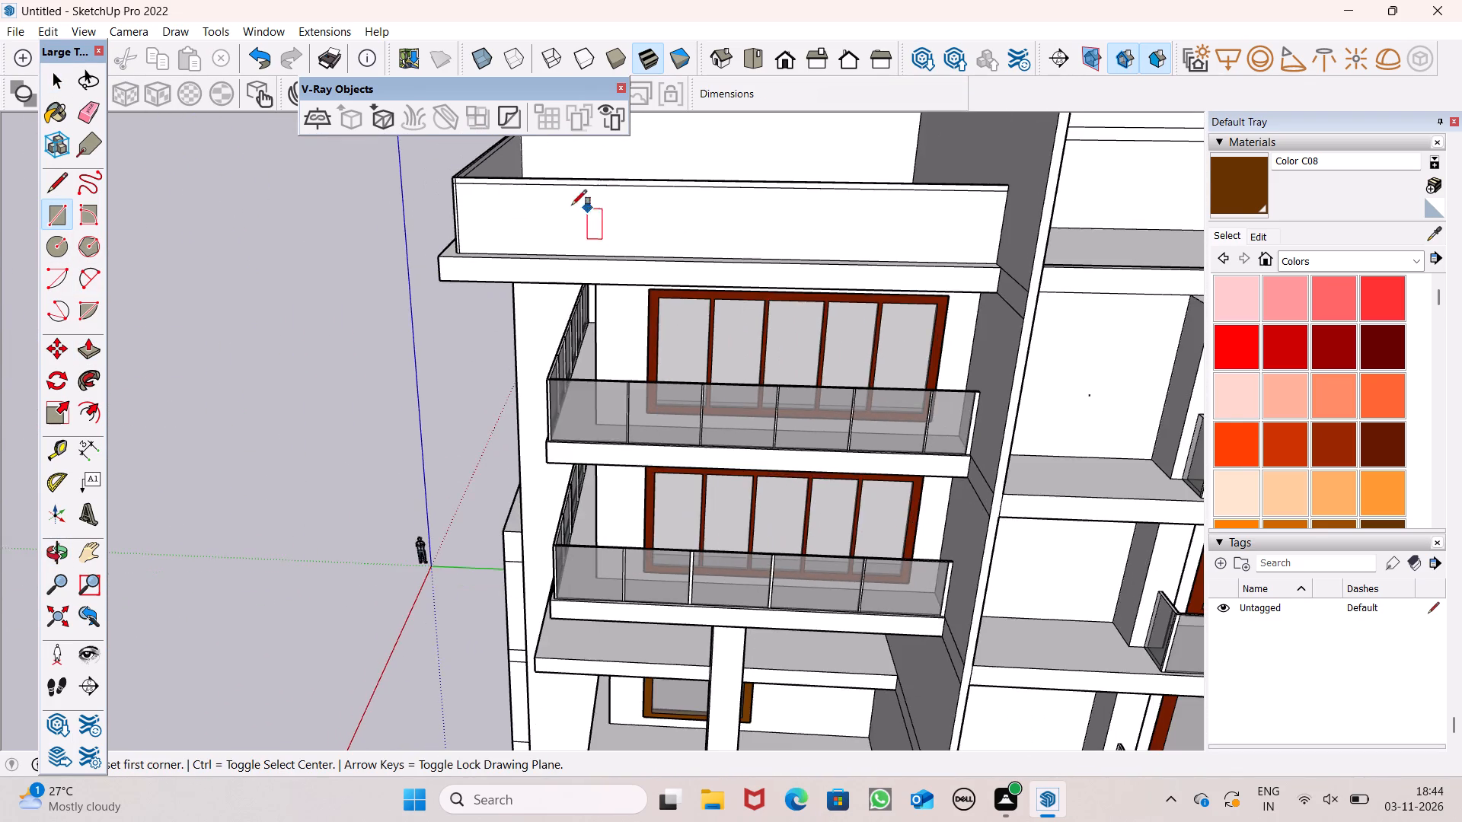
{"action": "scroll", "coordinate": [509, 158], "scroll_direction": "up", "scroll_amount": 8}
{"action": "scroll", "coordinate": [538, 206], "scroll_direction": "down", "scroll_amount": 2}
{"action": "middle_click_drag", "start_coordinate": [573, 234], "coordinate": [609, 336]}
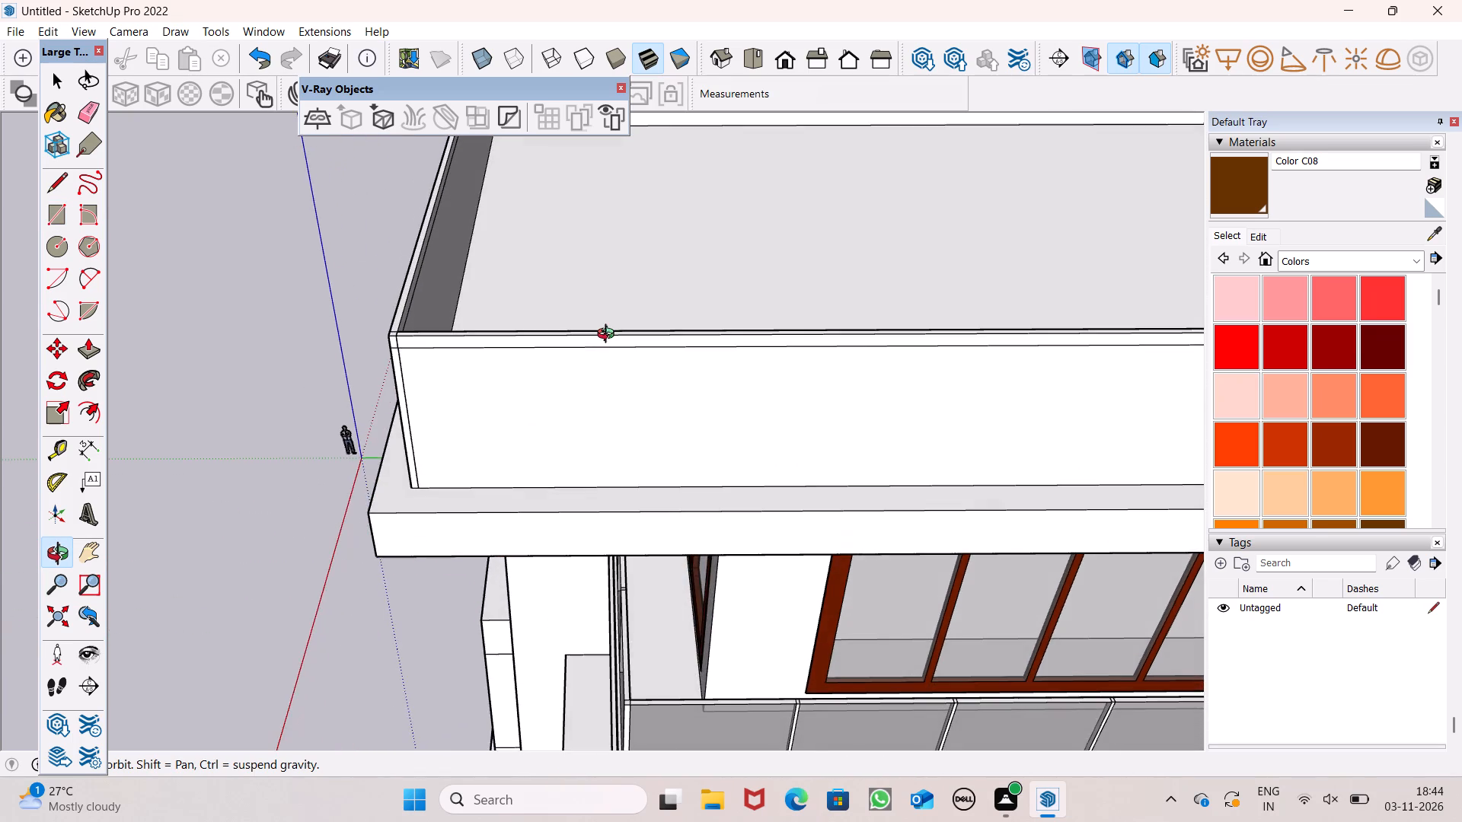
{"action": "middle_click_drag", "start_coordinate": [609, 336], "coordinate": [621, 267]}
{"action": "middle_click_drag", "start_coordinate": [689, 274], "coordinate": [661, 257]}
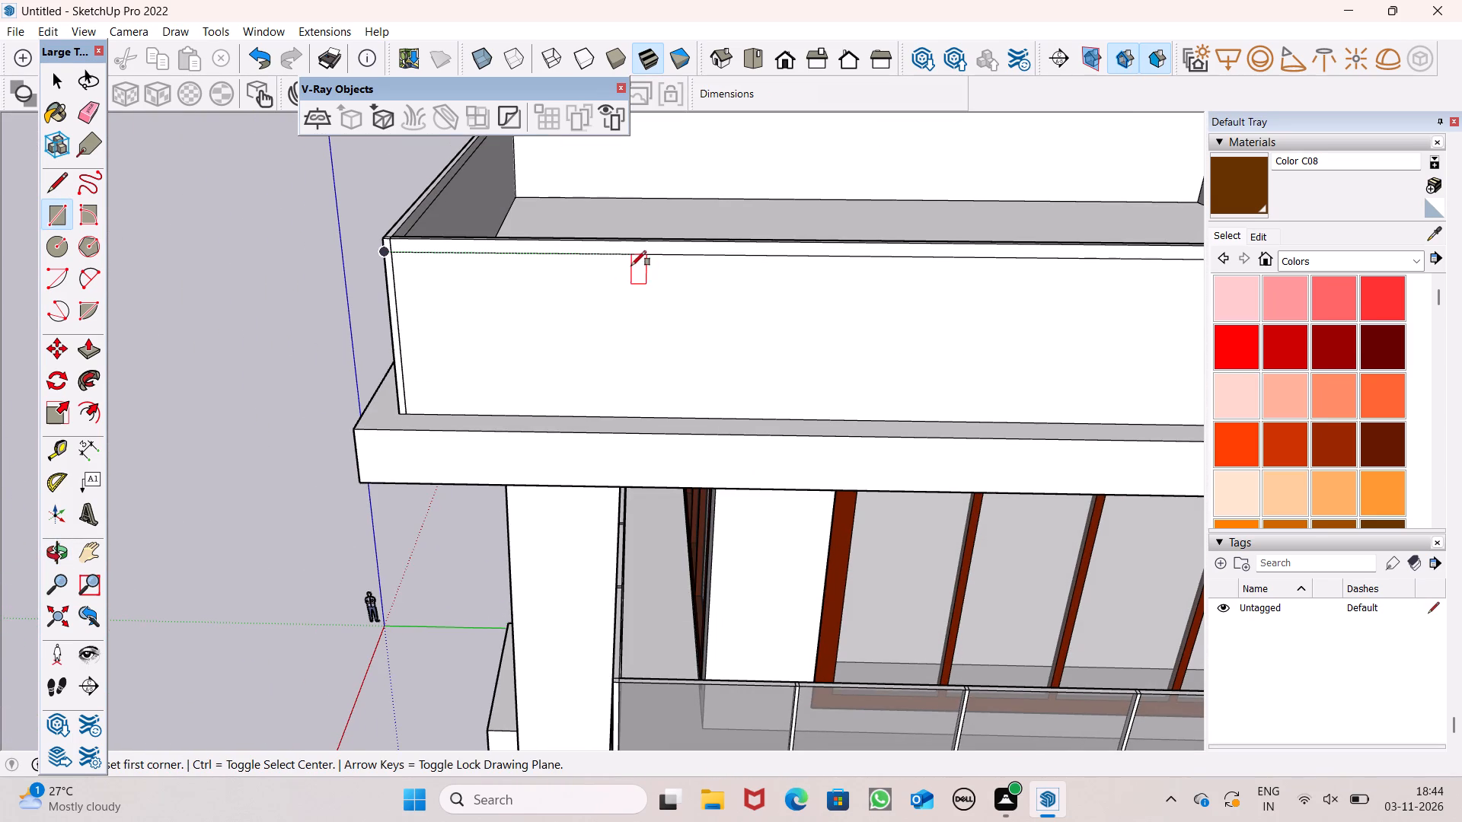
{"action": "left_click", "coordinate": [667, 244]}
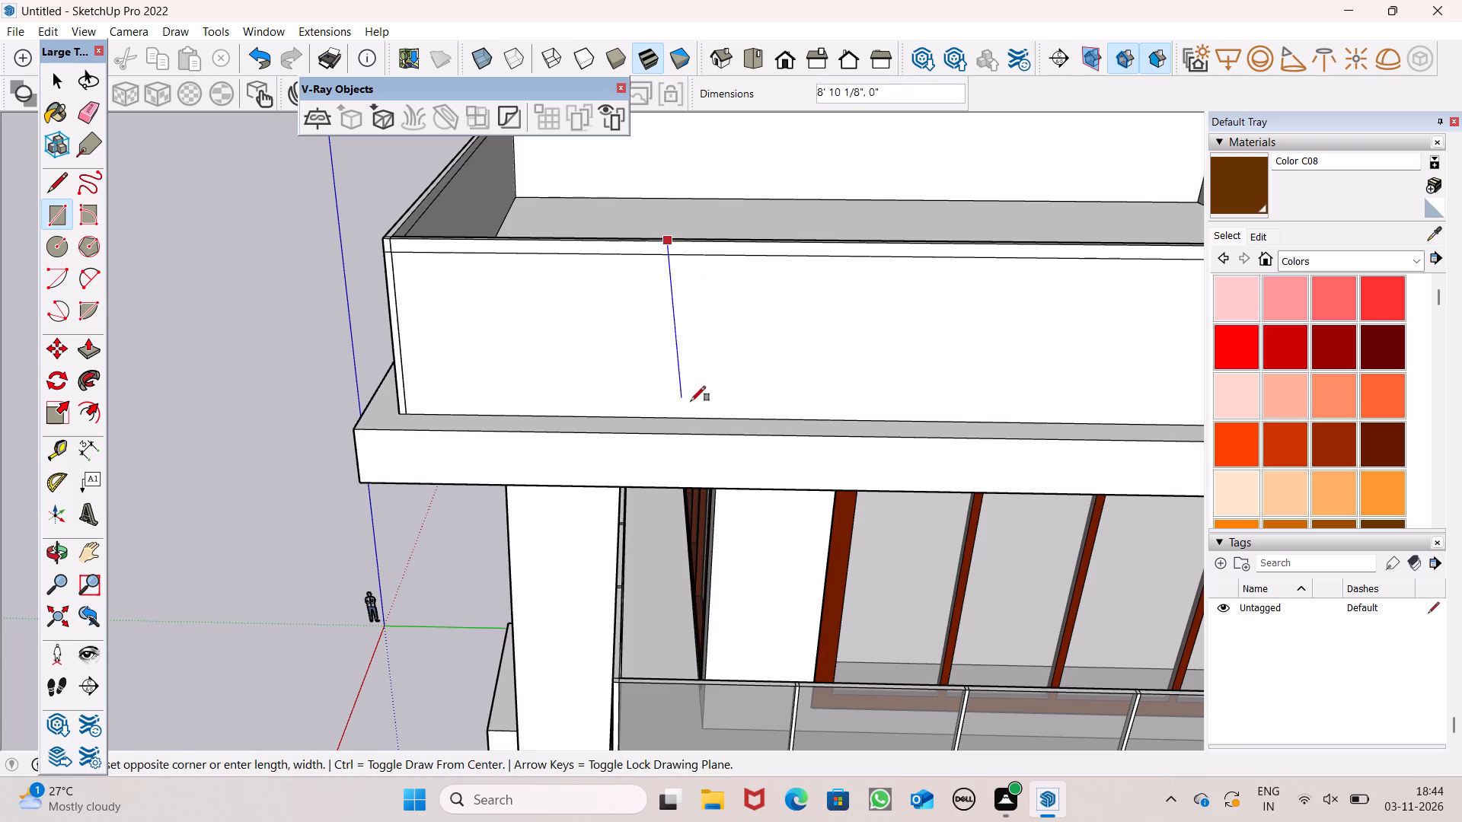
{"action": "scroll", "coordinate": [686, 409], "scroll_direction": "up", "scroll_amount": 6}
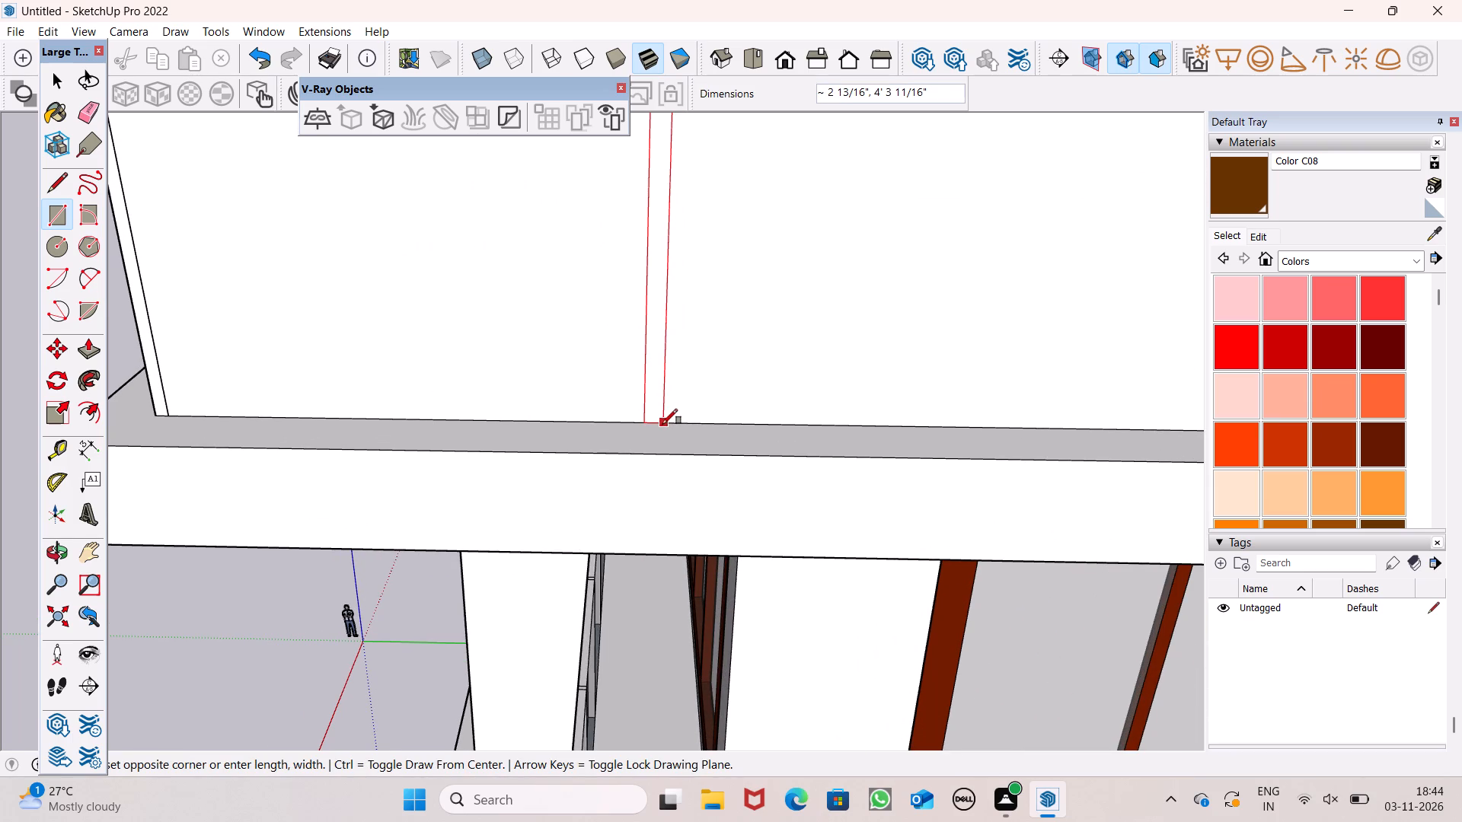
{"action": "left_click", "coordinate": [662, 424]}
{"action": "scroll", "coordinate": [600, 403], "scroll_direction": "down", "scroll_amount": 6}
{"action": "middle_click_drag", "start_coordinate": [650, 423], "coordinate": [650, 454]}
{"action": "key", "text": "space"}
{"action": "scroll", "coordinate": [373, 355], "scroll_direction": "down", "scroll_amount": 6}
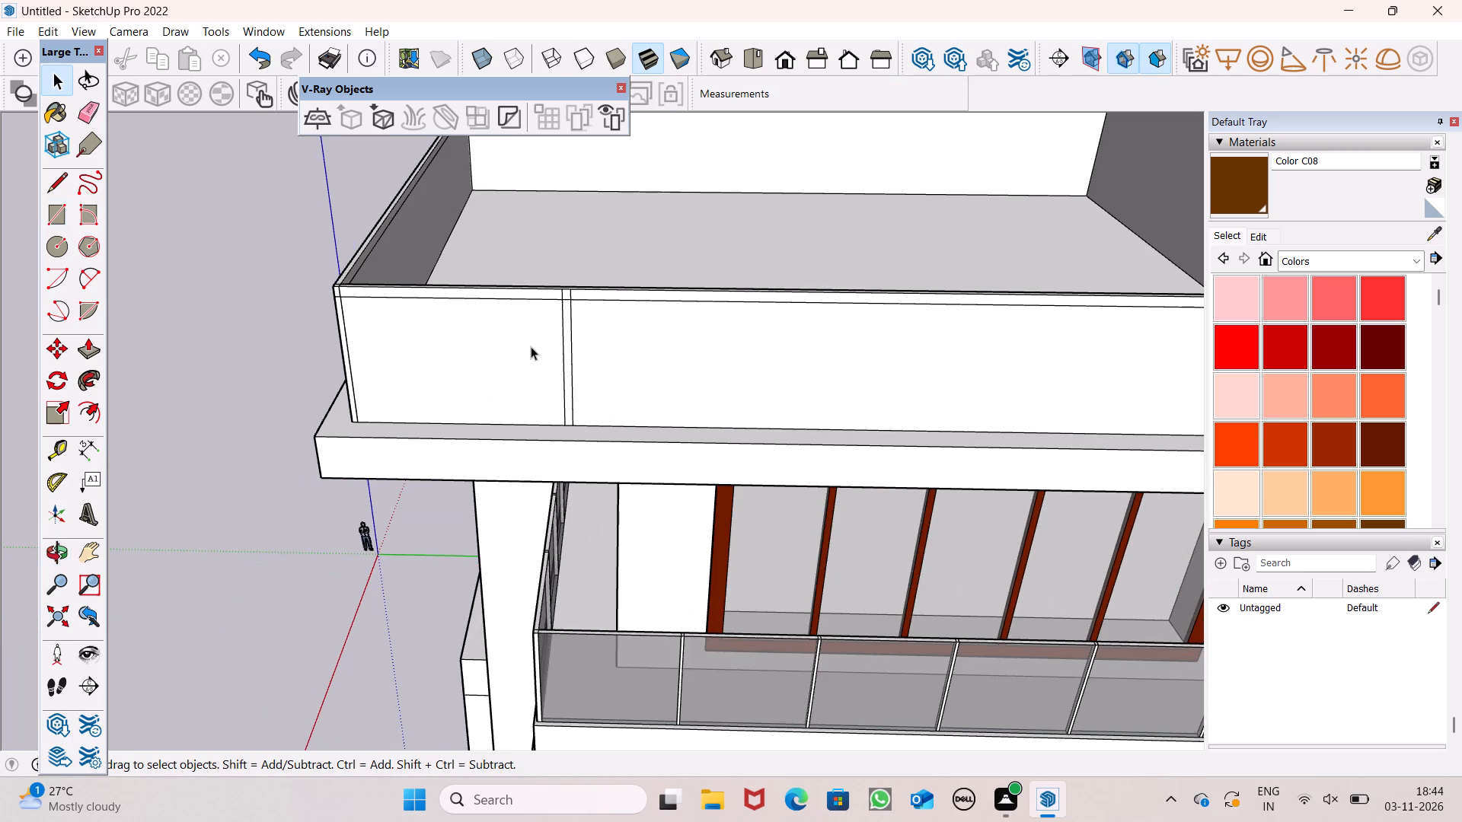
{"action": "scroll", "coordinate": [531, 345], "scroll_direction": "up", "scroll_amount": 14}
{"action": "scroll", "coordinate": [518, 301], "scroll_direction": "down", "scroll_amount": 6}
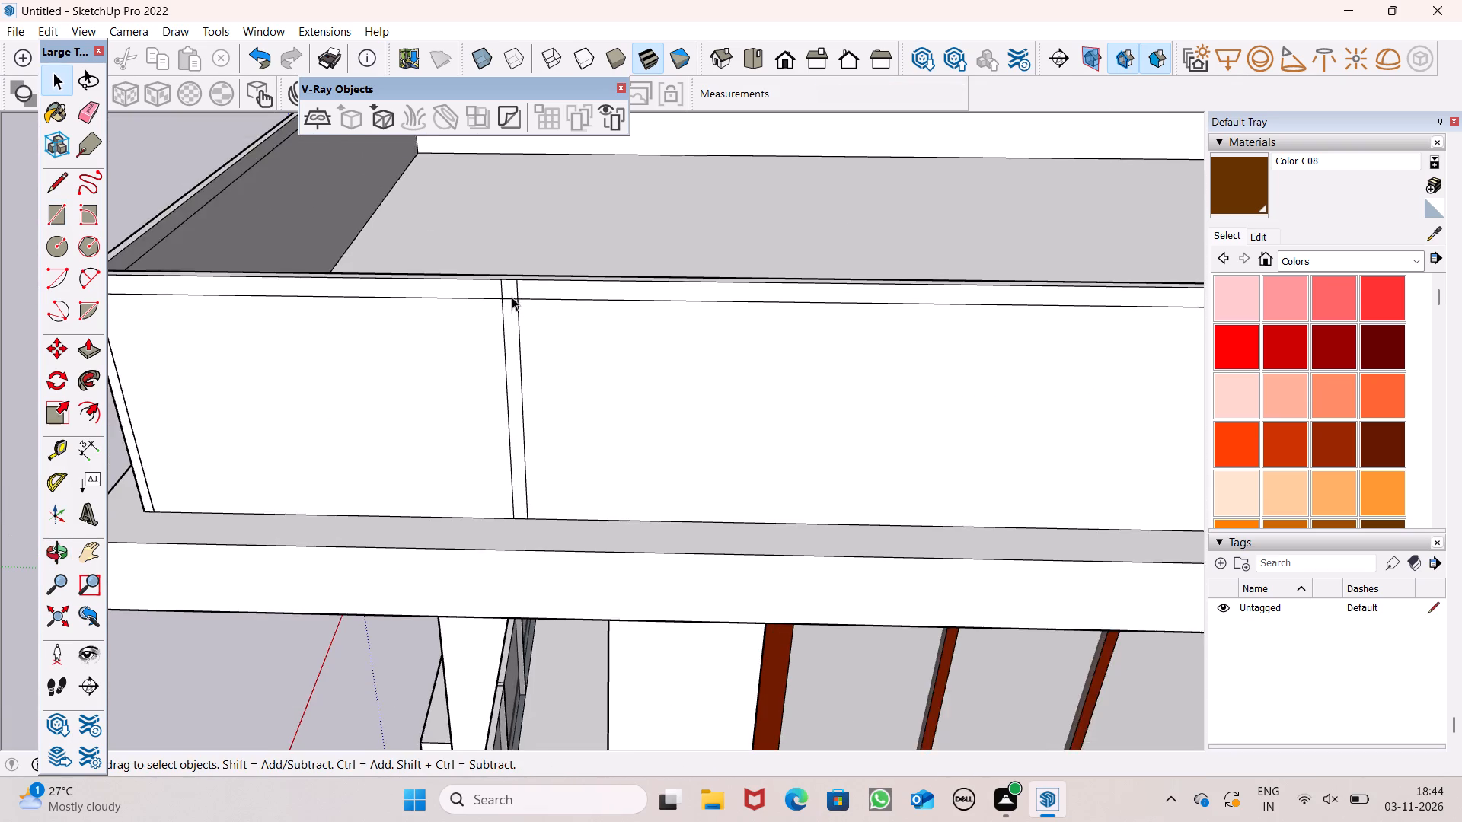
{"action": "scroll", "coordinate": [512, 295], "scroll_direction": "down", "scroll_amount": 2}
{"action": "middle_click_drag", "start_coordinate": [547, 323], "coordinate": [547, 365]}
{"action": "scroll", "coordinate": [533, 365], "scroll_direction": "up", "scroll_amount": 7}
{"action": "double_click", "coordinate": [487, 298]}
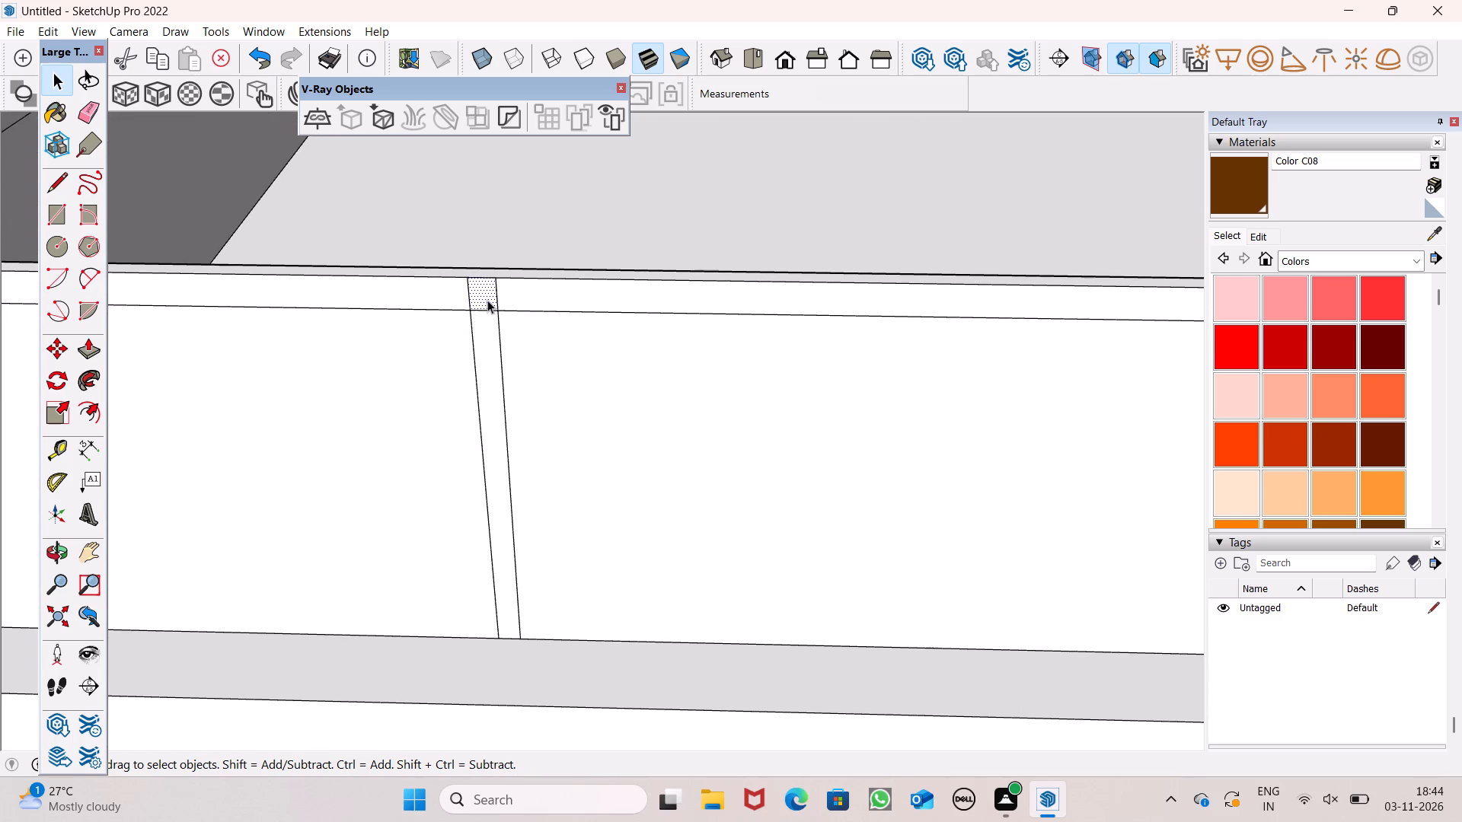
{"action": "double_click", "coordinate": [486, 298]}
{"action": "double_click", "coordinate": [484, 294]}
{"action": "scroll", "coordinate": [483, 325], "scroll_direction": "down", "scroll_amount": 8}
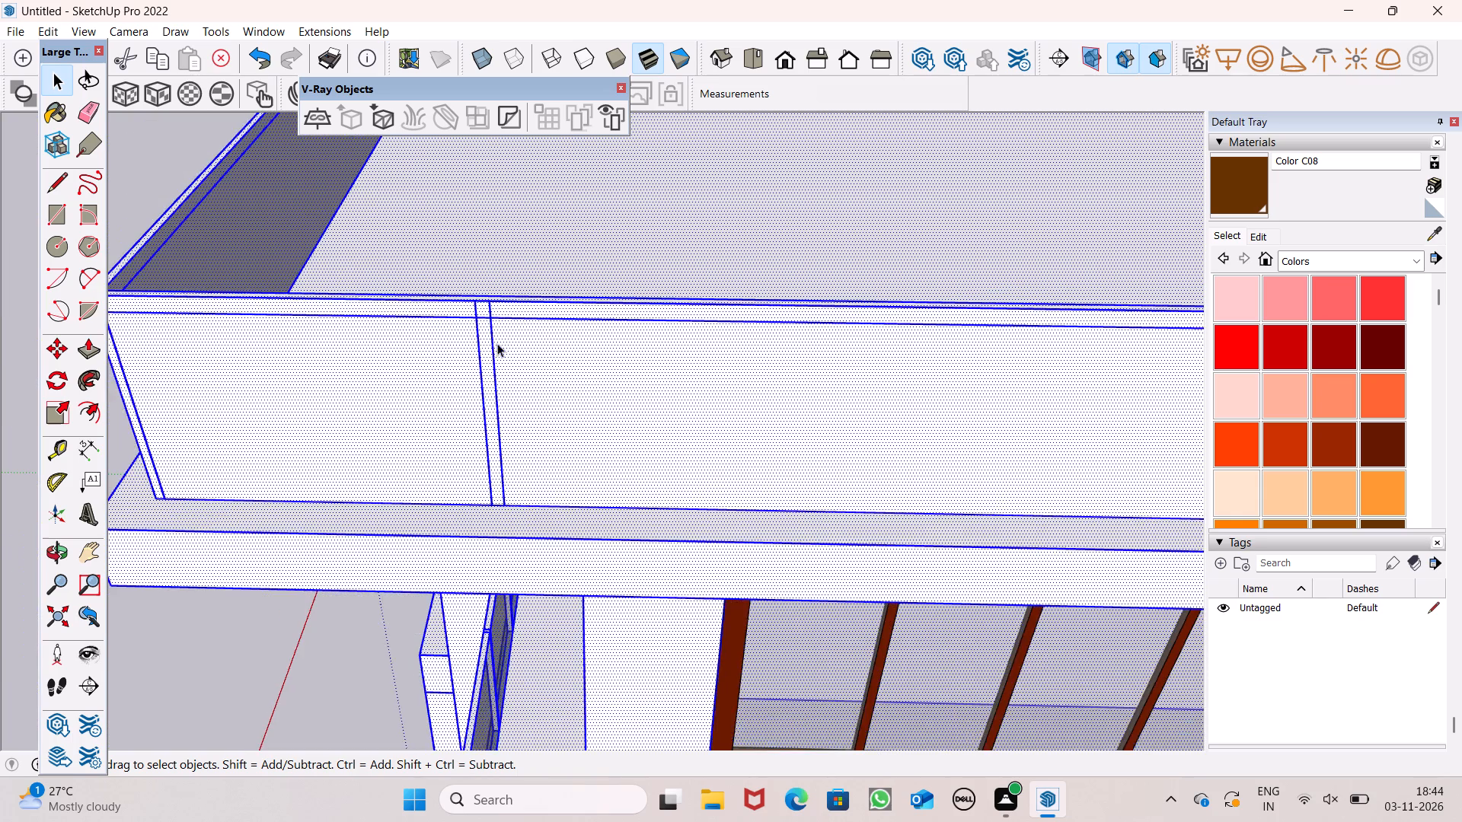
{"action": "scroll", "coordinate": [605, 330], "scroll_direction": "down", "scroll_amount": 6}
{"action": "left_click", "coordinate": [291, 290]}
Select both faces of the post strip and make three copies along the railing away from the corner, spaced about 6' 1 9/16".
{"action": "scroll", "coordinate": [553, 328], "scroll_direction": "up", "scroll_amount": 12}
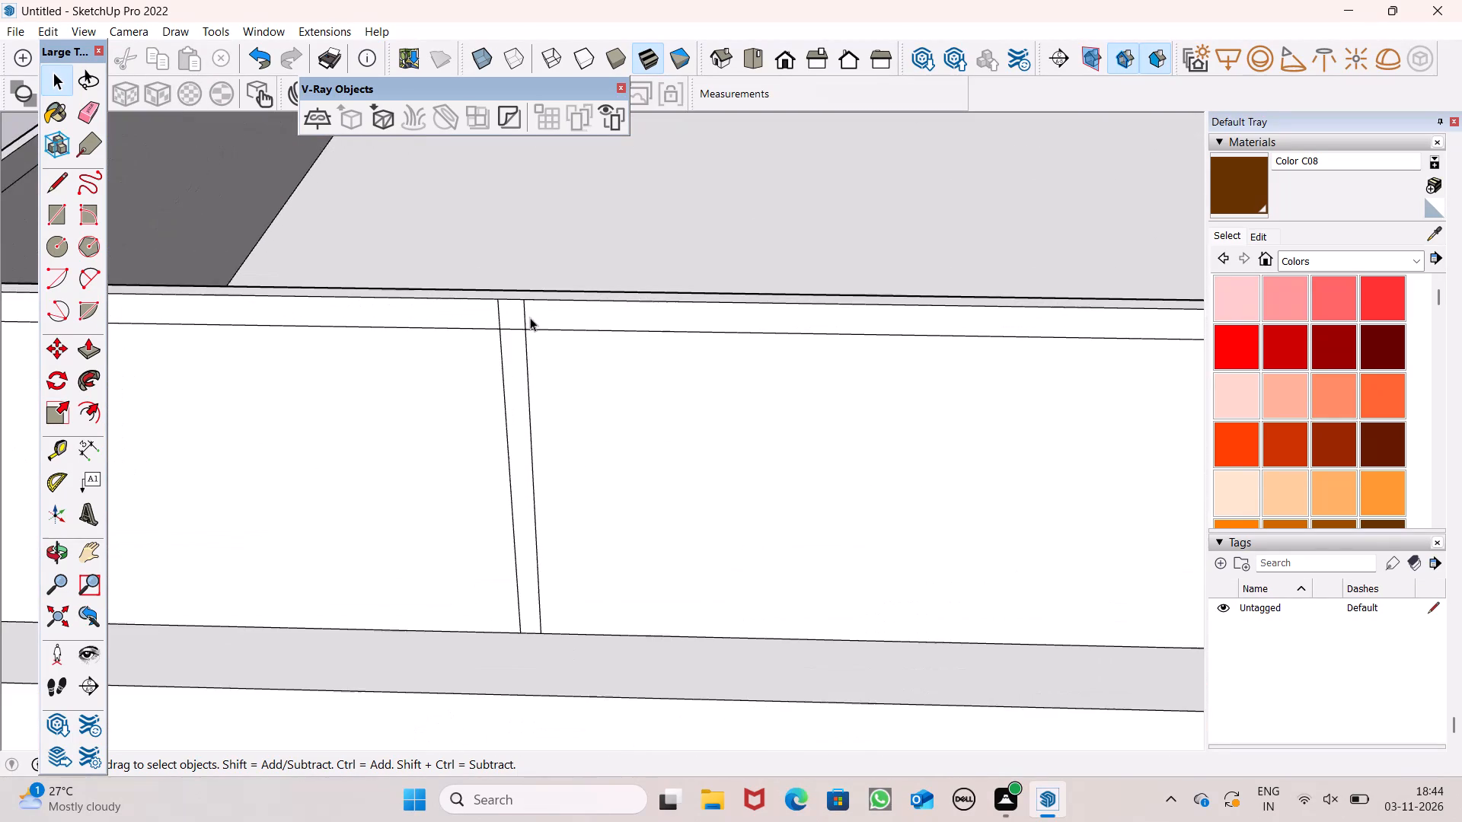
{"action": "scroll", "coordinate": [530, 317], "scroll_direction": "up", "scroll_amount": 1}
{"action": "double_click", "coordinate": [512, 323]}
{"action": "double_click", "coordinate": [518, 346], "text": "ctrl"}
{"action": "scroll", "coordinate": [407, 340], "scroll_direction": "down", "scroll_amount": 8}
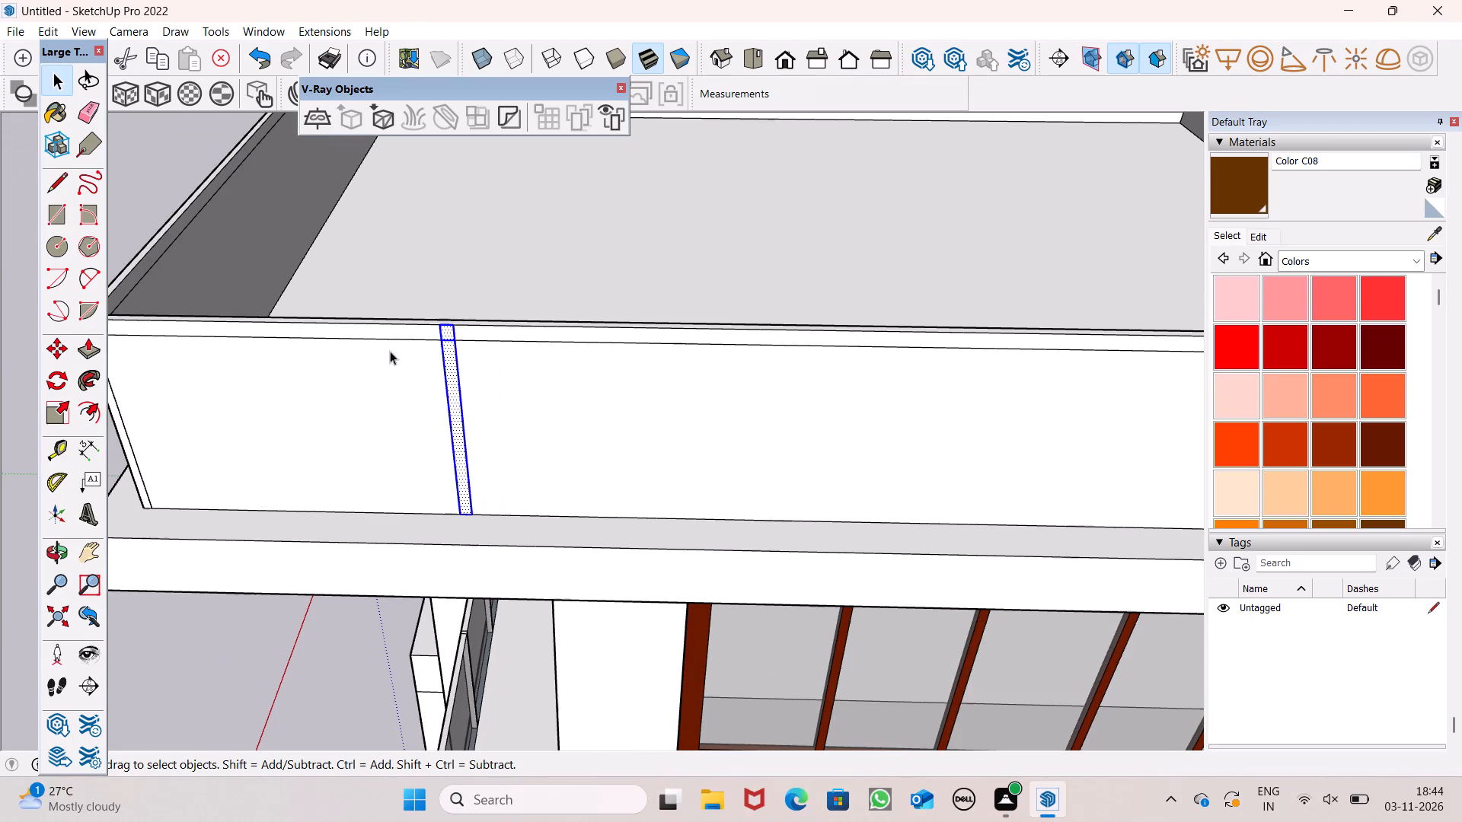
{"action": "key", "text": "m"}
{"action": "key", "text": "Return"}
{"action": "scroll", "coordinate": [488, 429], "scroll_direction": "up", "scroll_amount": 3}
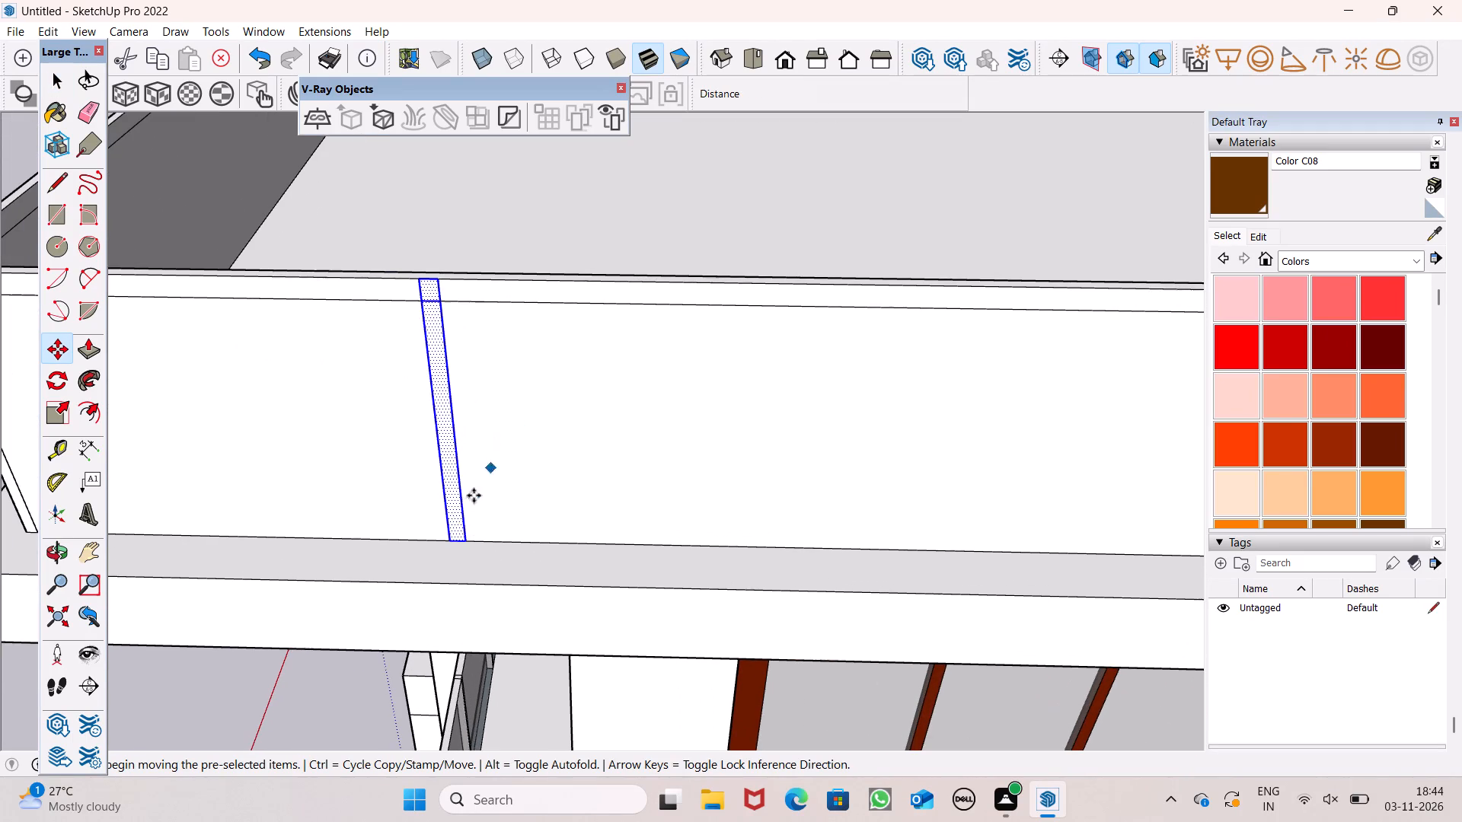
{"action": "left_click_drag", "start_coordinate": [471, 540], "coordinate": [747, 556]}
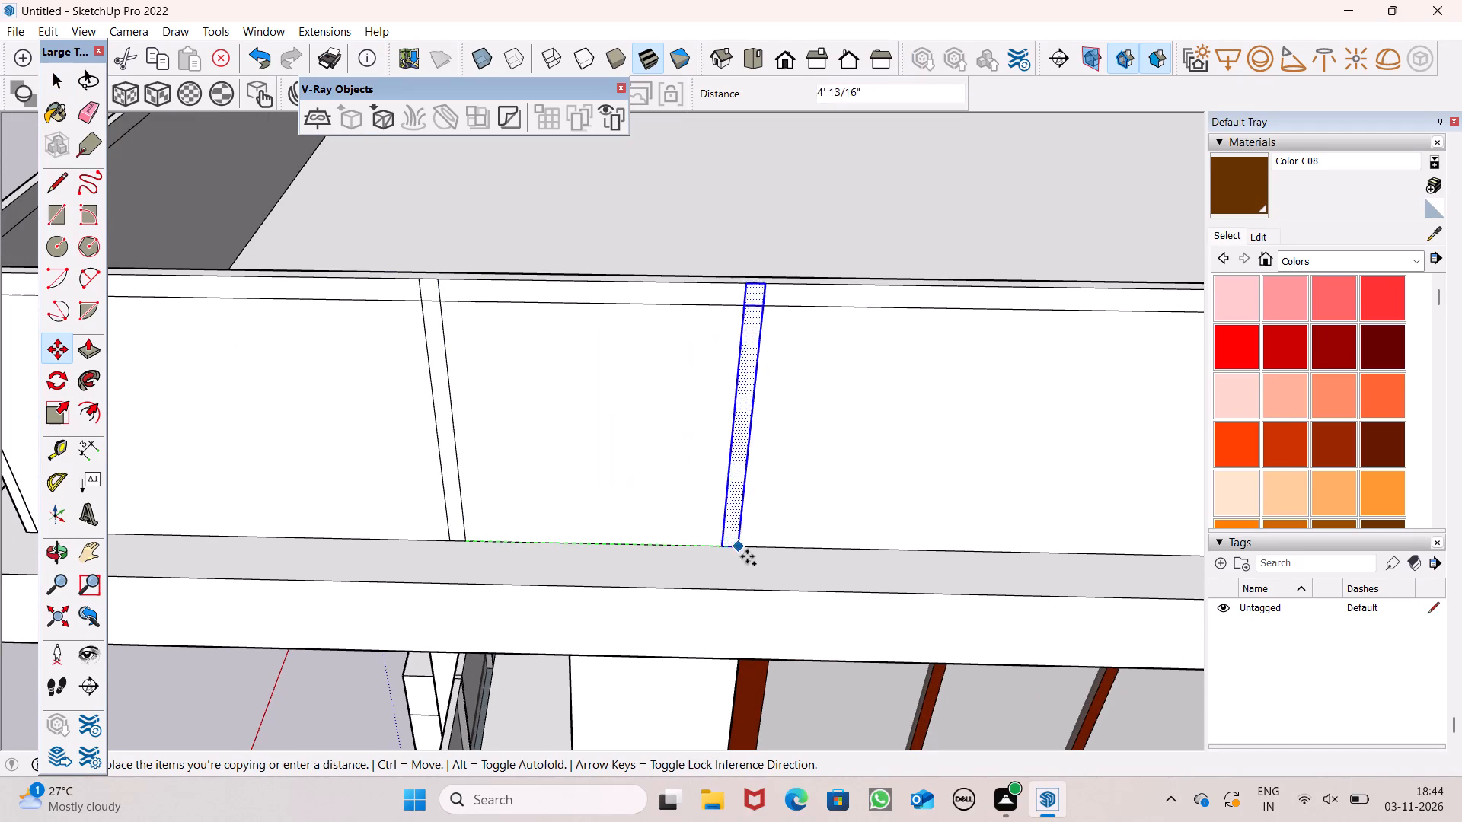
{"action": "left_click_drag", "start_coordinate": [747, 556], "coordinate": [883, 556]}
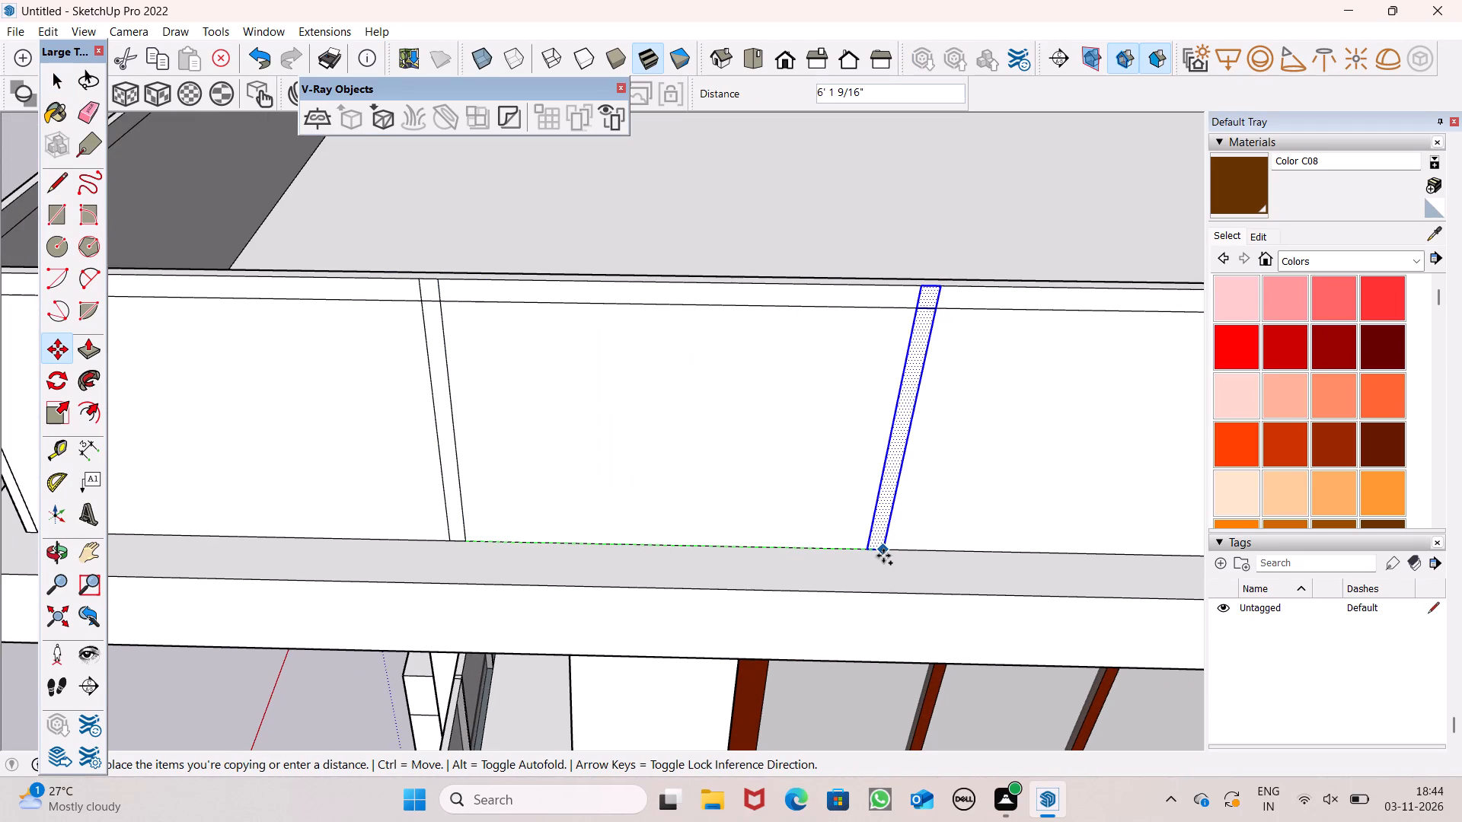
{"action": "left_click_drag", "start_coordinate": [883, 556], "coordinate": [882, 556]}
{"action": "scroll", "coordinate": [570, 476], "scroll_direction": "down", "scroll_amount": 6}
{"action": "scroll", "coordinate": [253, 372], "scroll_direction": "down", "scroll_amount": 6}
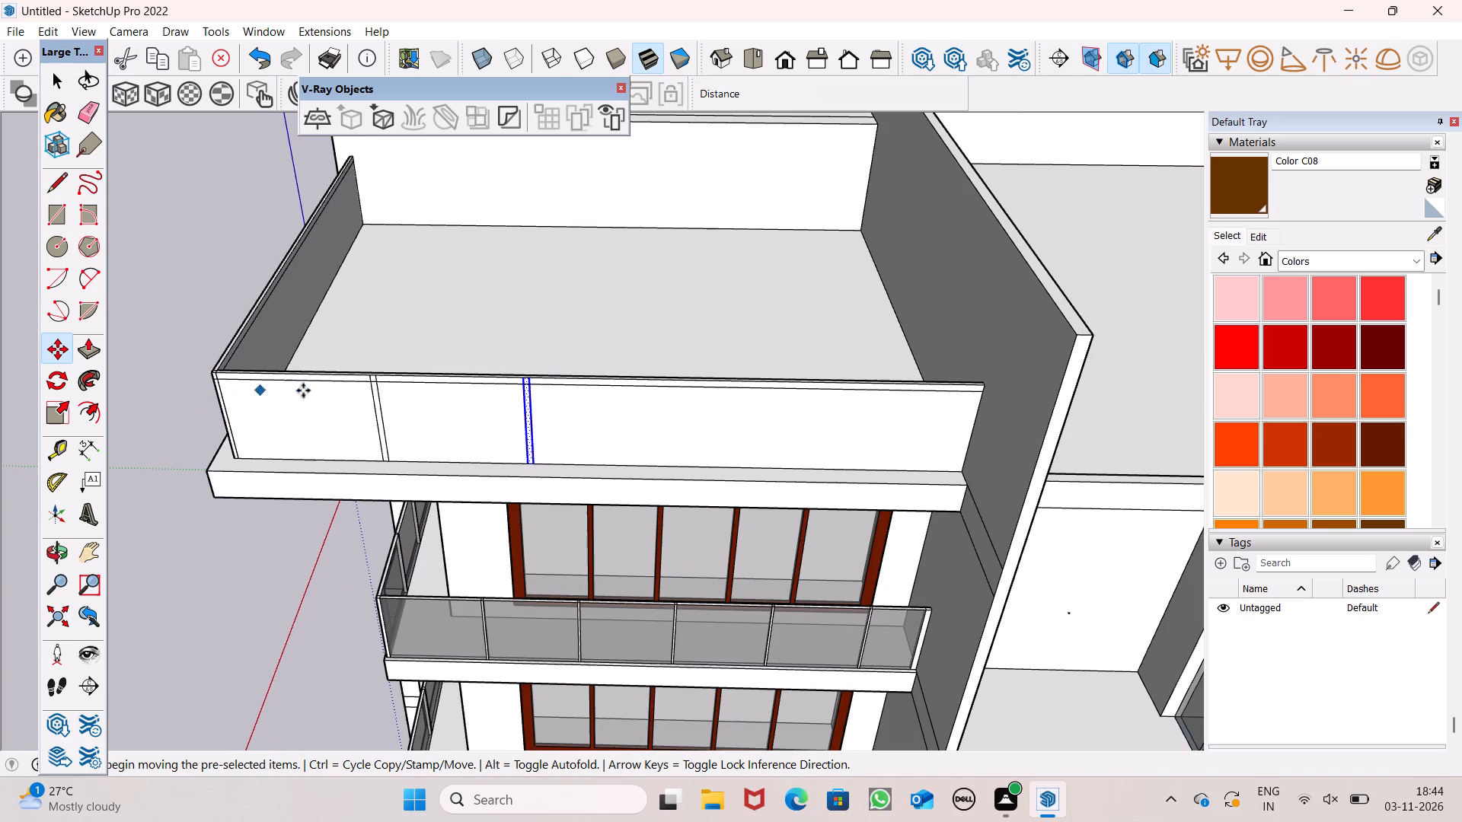
{"action": "type", "text": "*3"}
{"action": "key", "text": "Return"}
{"action": "key", "text": "space"}
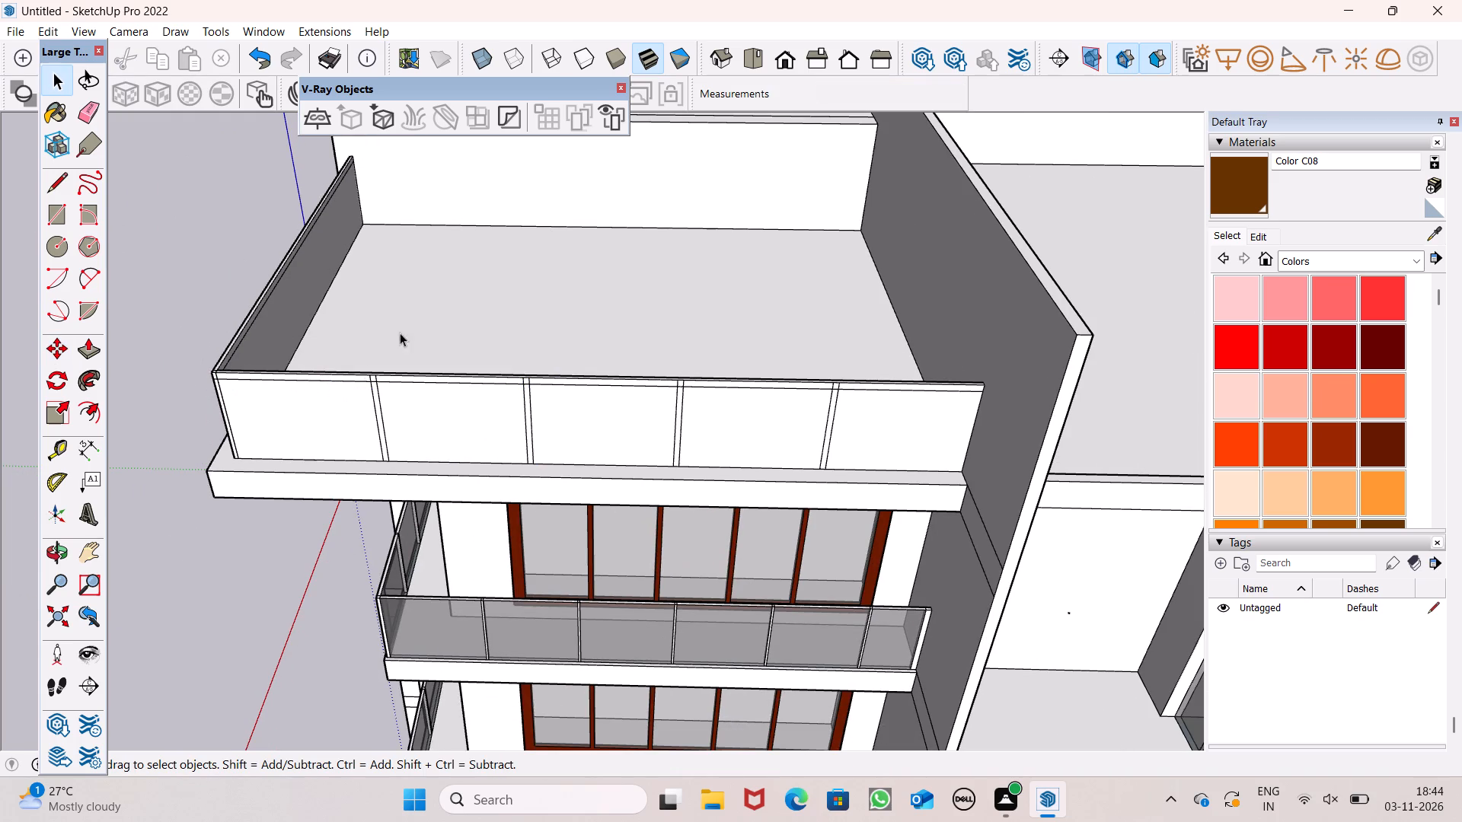
Push/Pull the post face at the railing's wall end inward 2" to the rail's inner edge.
{"action": "scroll", "coordinate": [421, 320], "scroll_direction": "down", "scroll_amount": 5}
{"action": "middle_click_drag", "start_coordinate": [445, 309], "coordinate": [1003, 303]}
{"action": "scroll", "coordinate": [445, 309], "scroll_direction": "up", "scroll_amount": 1}
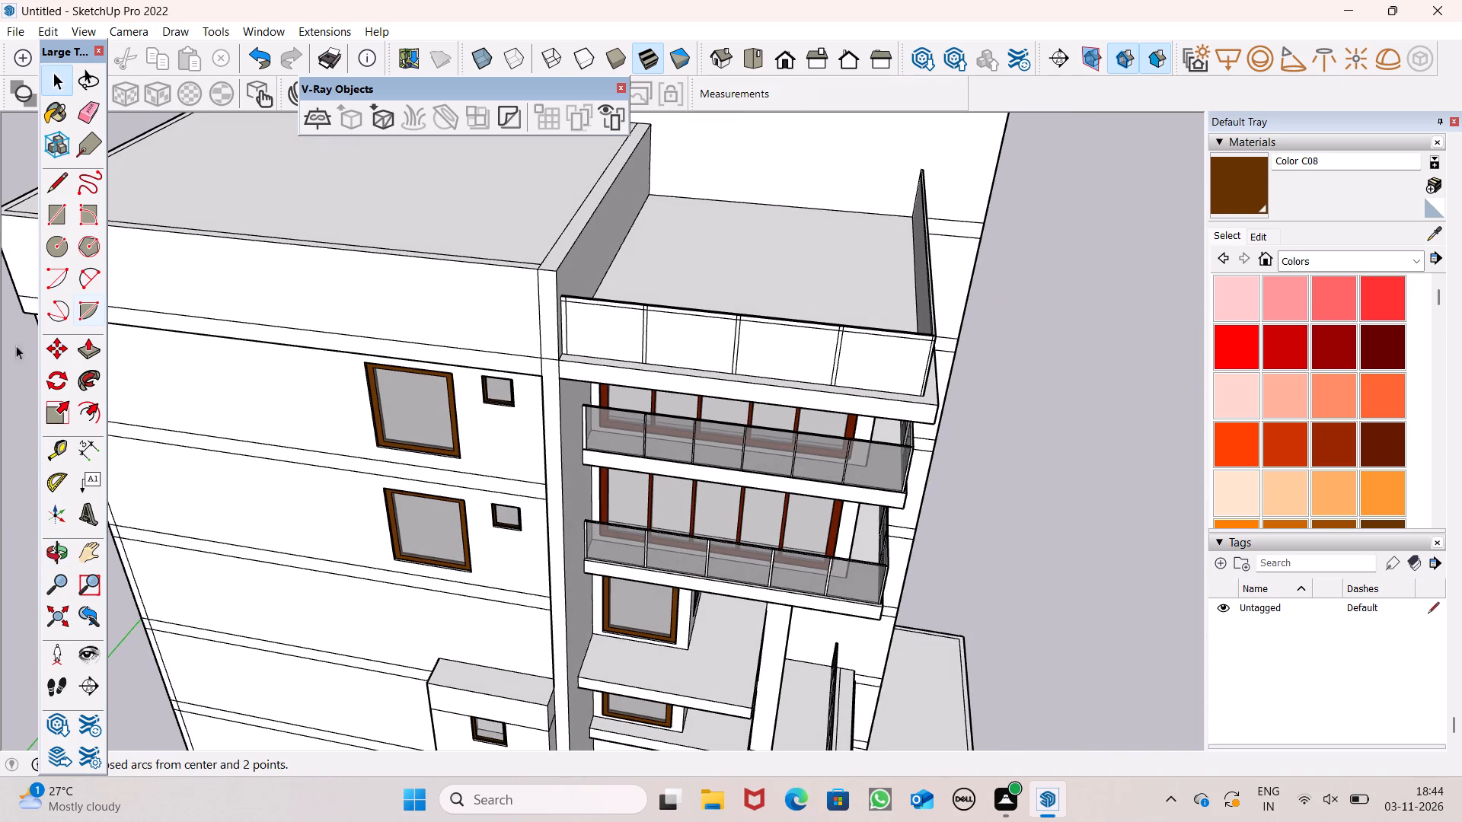
{"action": "left_click", "coordinate": [84, 348]}
{"action": "scroll", "coordinate": [567, 356], "scroll_direction": "up", "scroll_amount": 5}
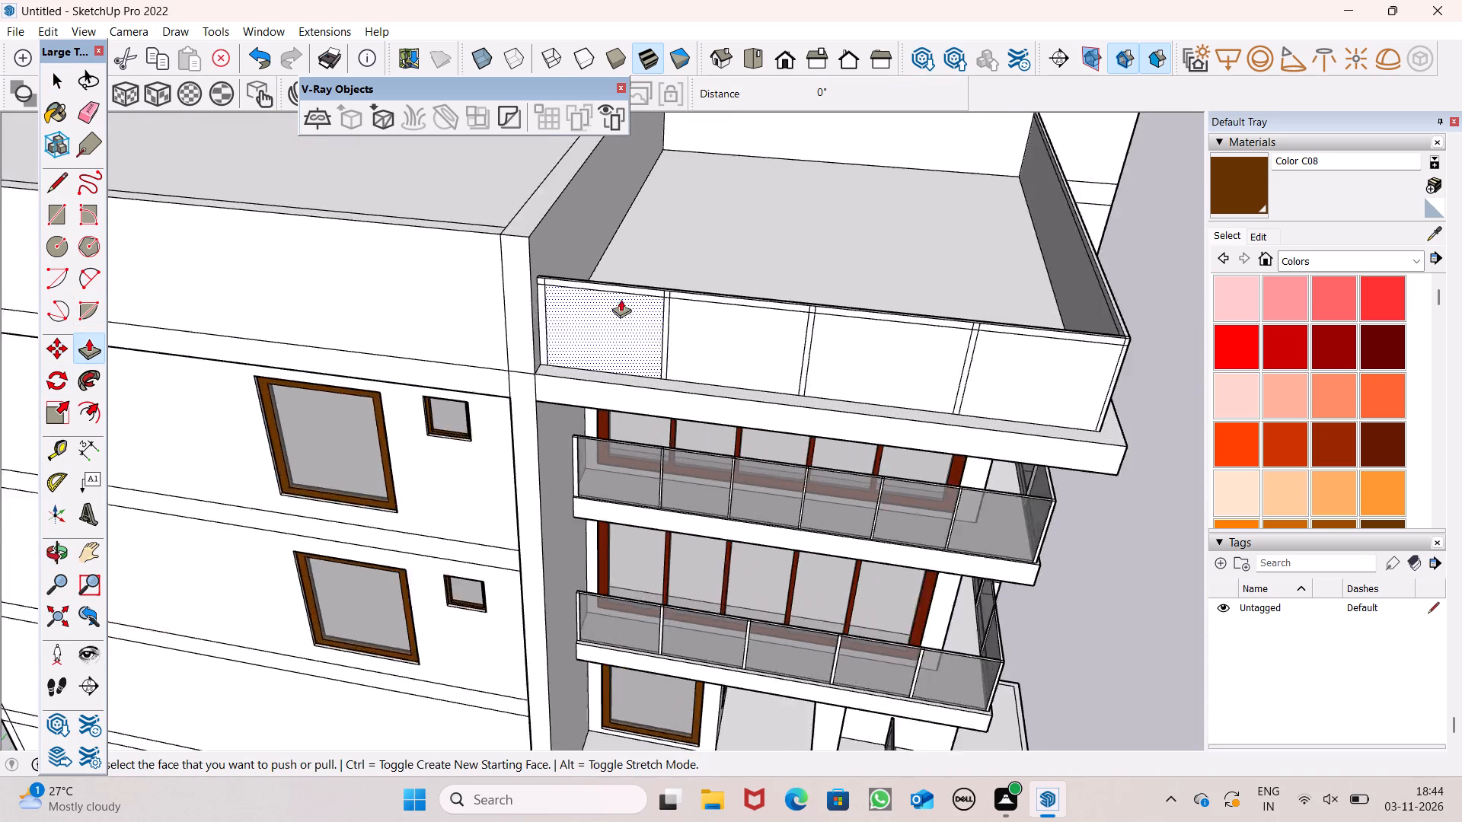
{"action": "scroll", "coordinate": [621, 299], "scroll_direction": "up", "scroll_amount": 2}
{"action": "scroll", "coordinate": [533, 250], "scroll_direction": "up", "scroll_amount": 14}
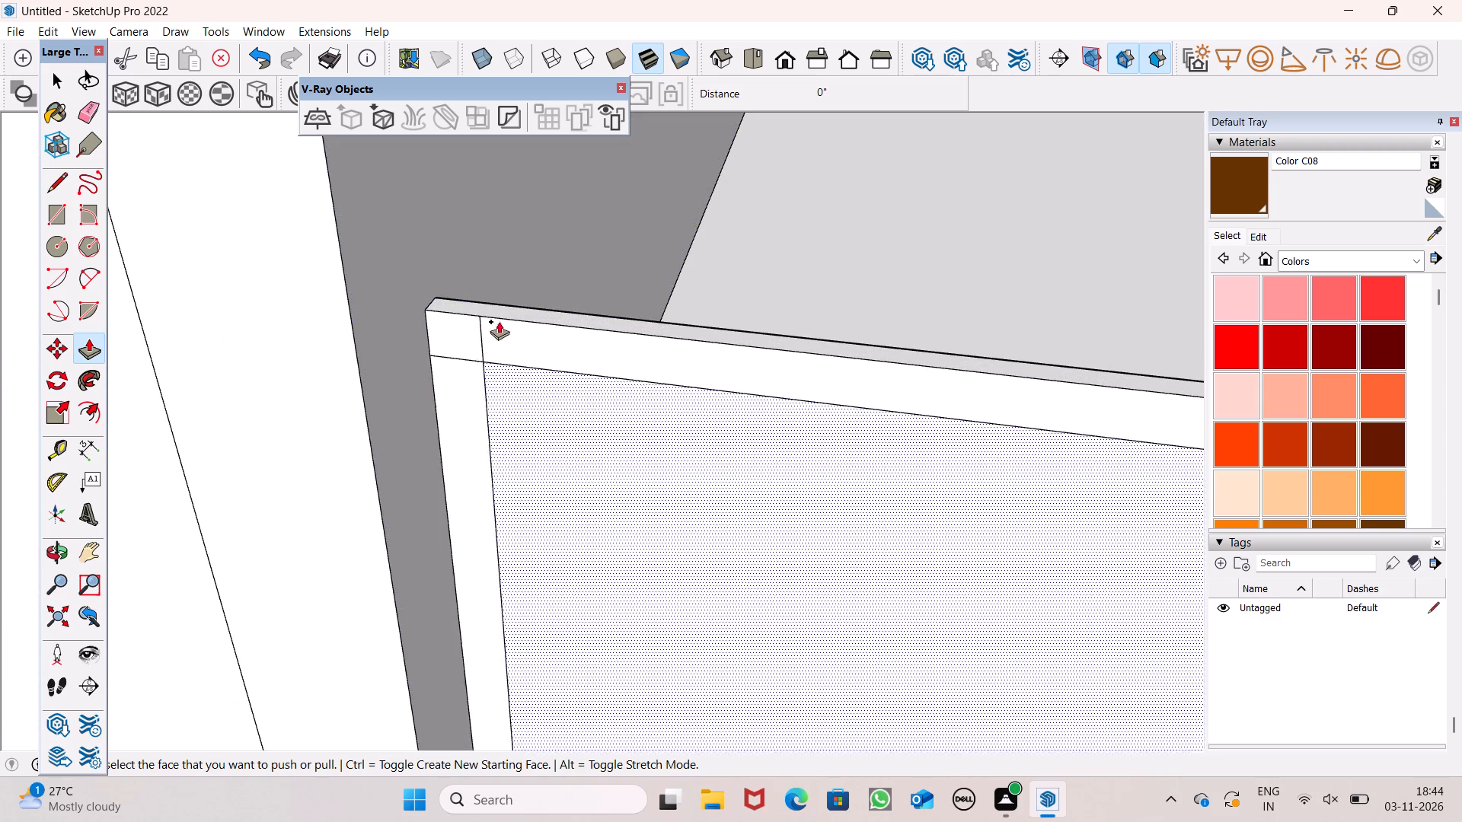
{"action": "scroll", "coordinate": [502, 314], "scroll_direction": "down", "scroll_amount": 4}
{"action": "middle_click_drag", "start_coordinate": [502, 333], "coordinate": [17, 650]}
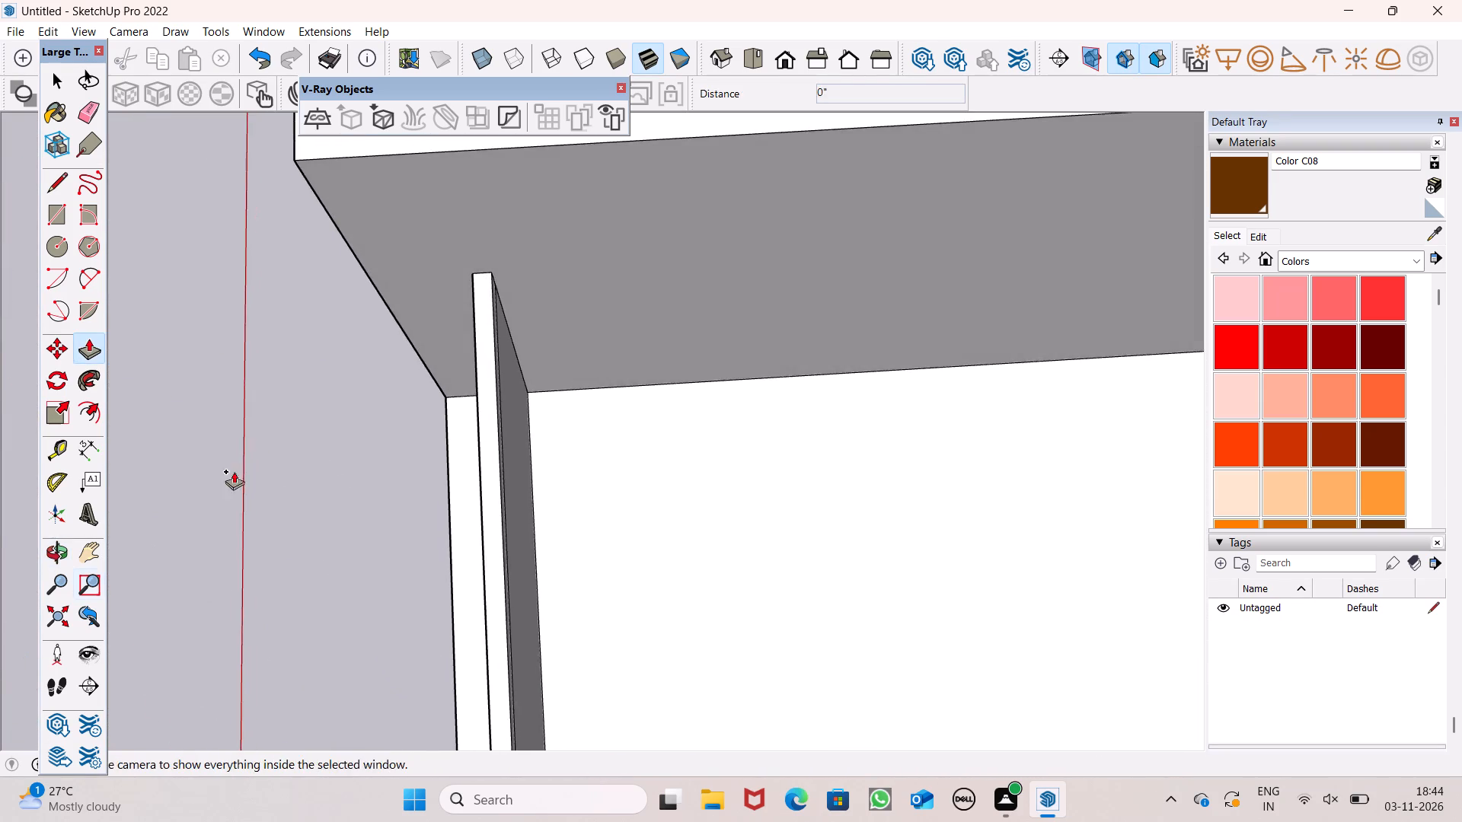
{"action": "middle_click_drag", "start_coordinate": [272, 421], "coordinate": [561, 432]}
{"action": "scroll", "coordinate": [271, 421], "scroll_direction": "up", "scroll_amount": 1}
{"action": "scroll", "coordinate": [542, 457], "scroll_direction": "down", "scroll_amount": 7}
{"action": "scroll", "coordinate": [641, 422], "scroll_direction": "up", "scroll_amount": 2}
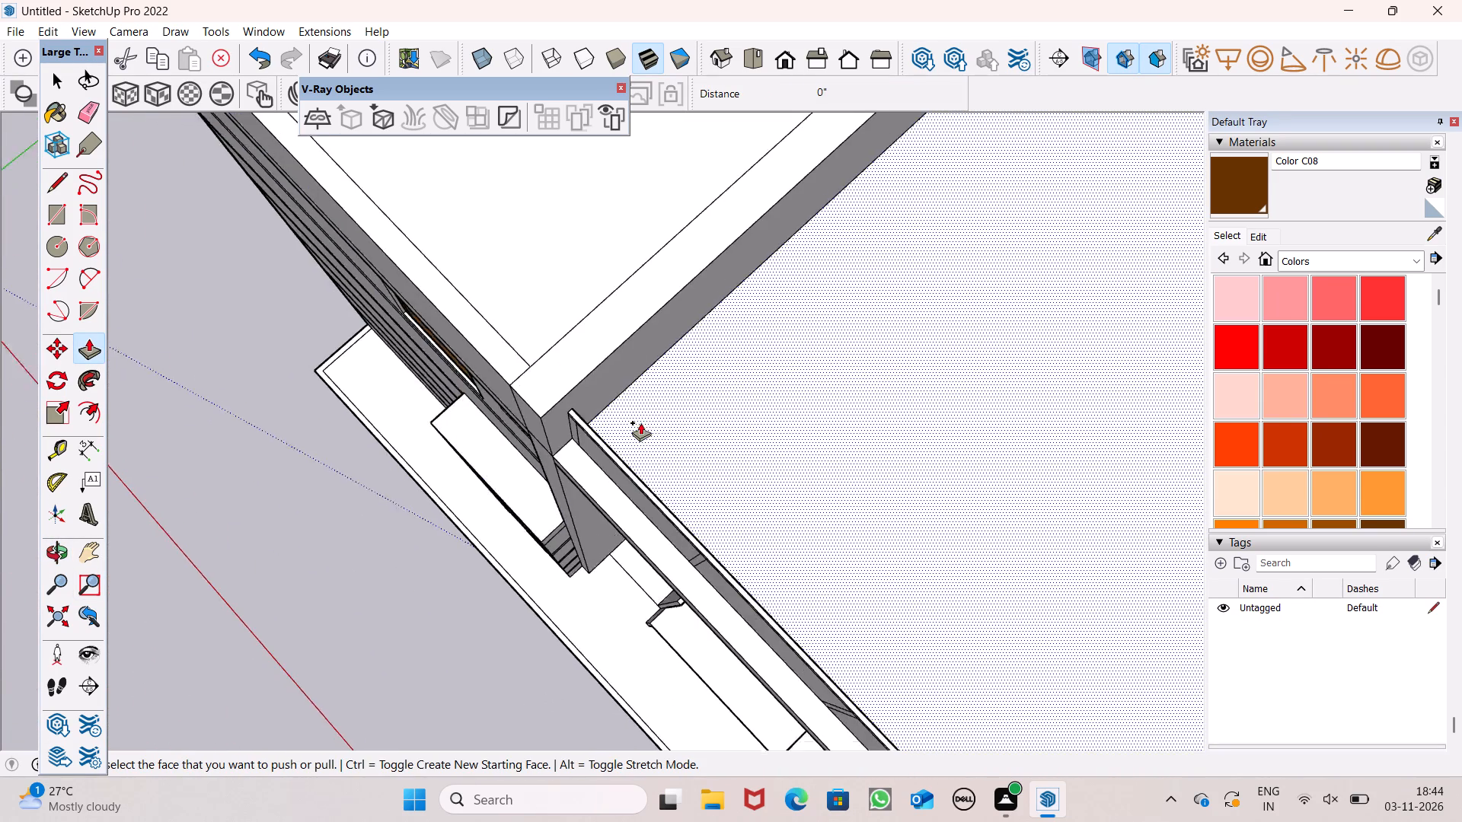
{"action": "scroll", "coordinate": [640, 422], "scroll_direction": "up", "scroll_amount": 4}
{"action": "scroll", "coordinate": [544, 422], "scroll_direction": "up", "scroll_amount": 7}
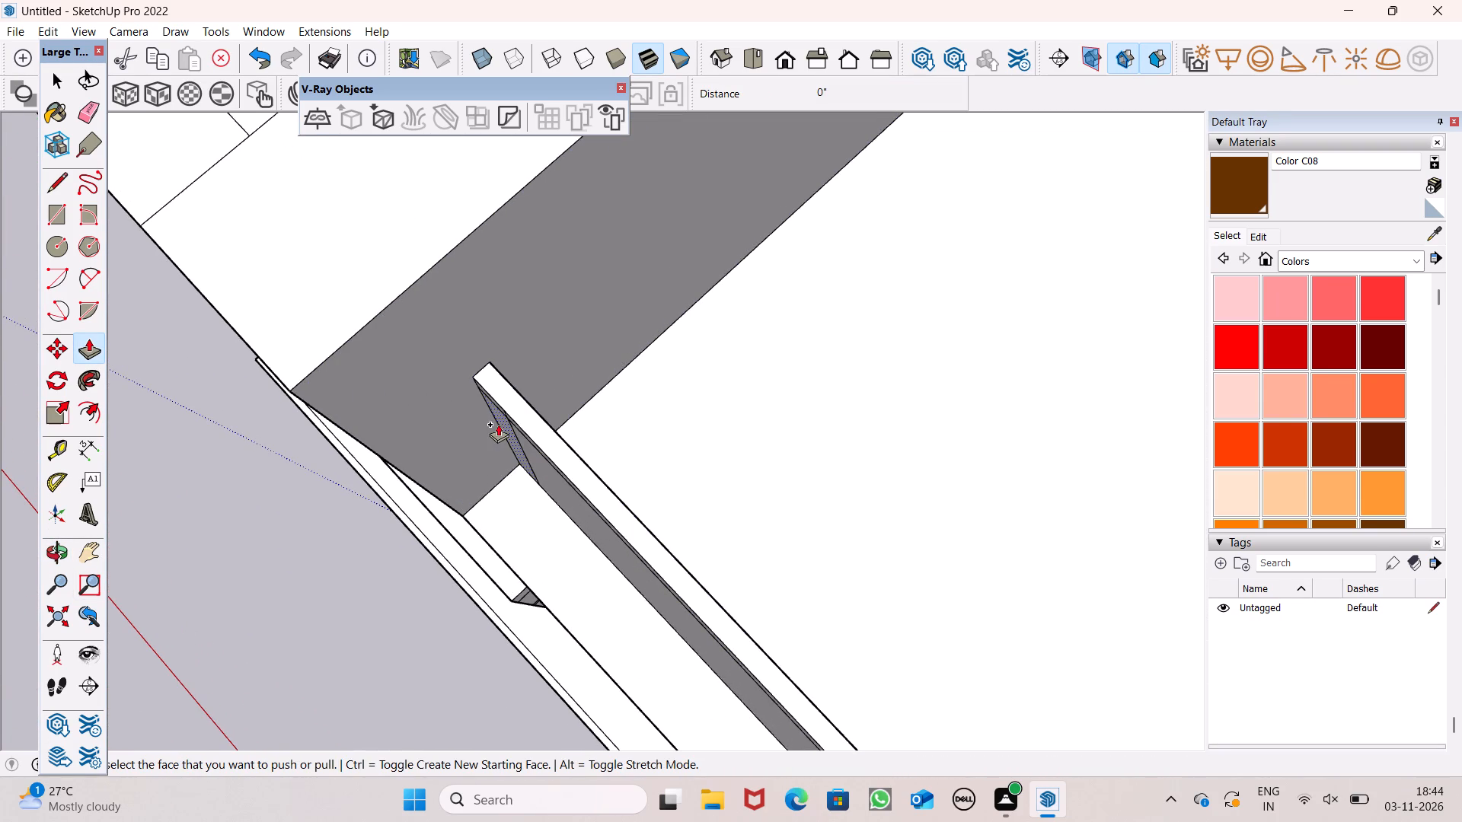
{"action": "left_click_drag", "start_coordinate": [498, 422], "coordinate": [541, 417]}
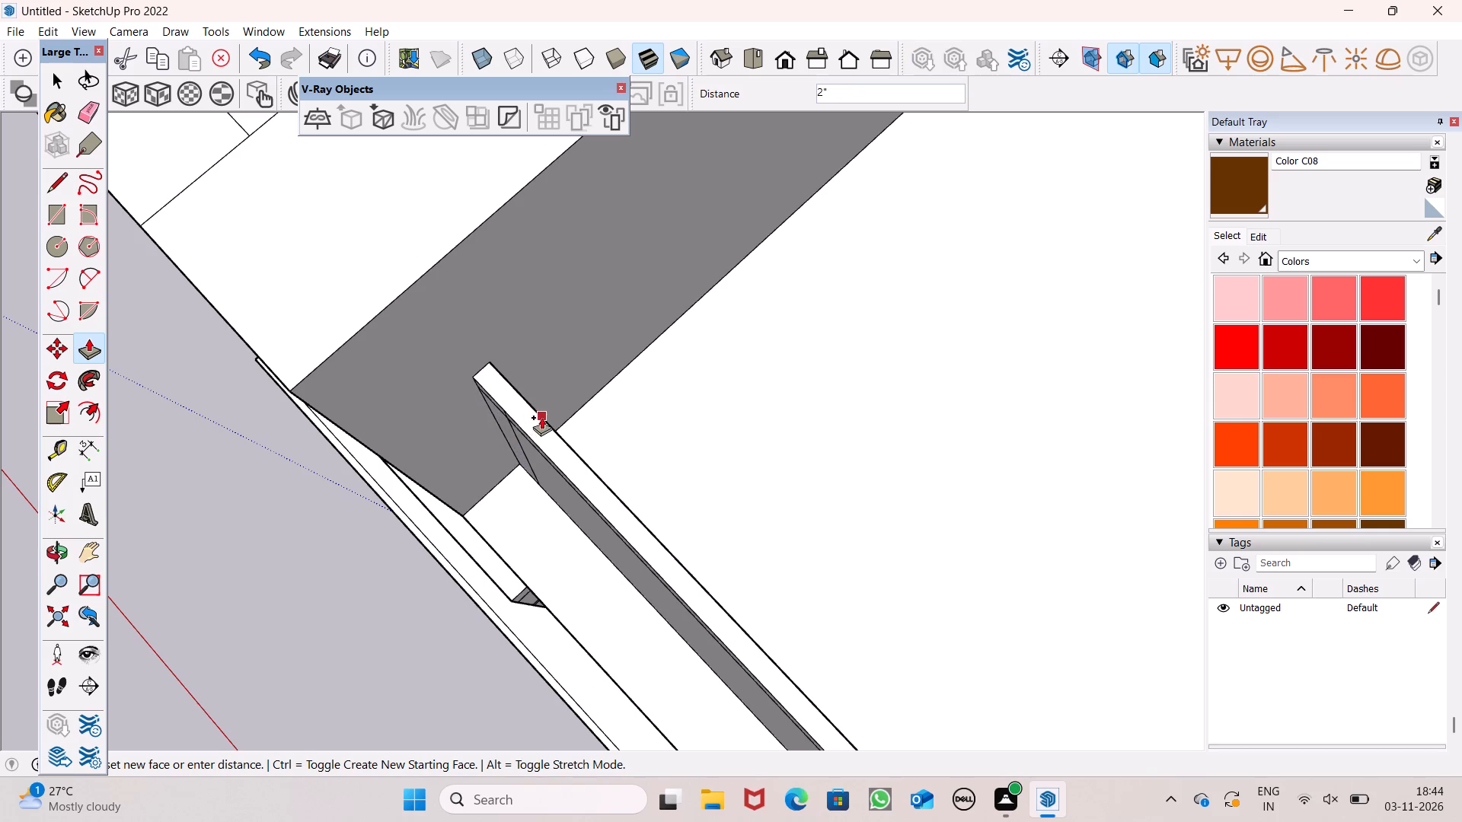
{"action": "left_click_drag", "start_coordinate": [541, 417], "coordinate": [542, 417]}
Push/Pull the three remaining post faces on the newly posted side of the roof railing inward 2".
{"action": "scroll", "coordinate": [521, 365], "scroll_direction": "down", "scroll_amount": 13}
{"action": "middle_click_drag", "start_coordinate": [550, 448], "coordinate": [666, 268]}
{"action": "scroll", "coordinate": [666, 268], "scroll_direction": "up", "scroll_amount": 1}
{"action": "scroll", "coordinate": [607, 263], "scroll_direction": "down", "scroll_amount": 6}
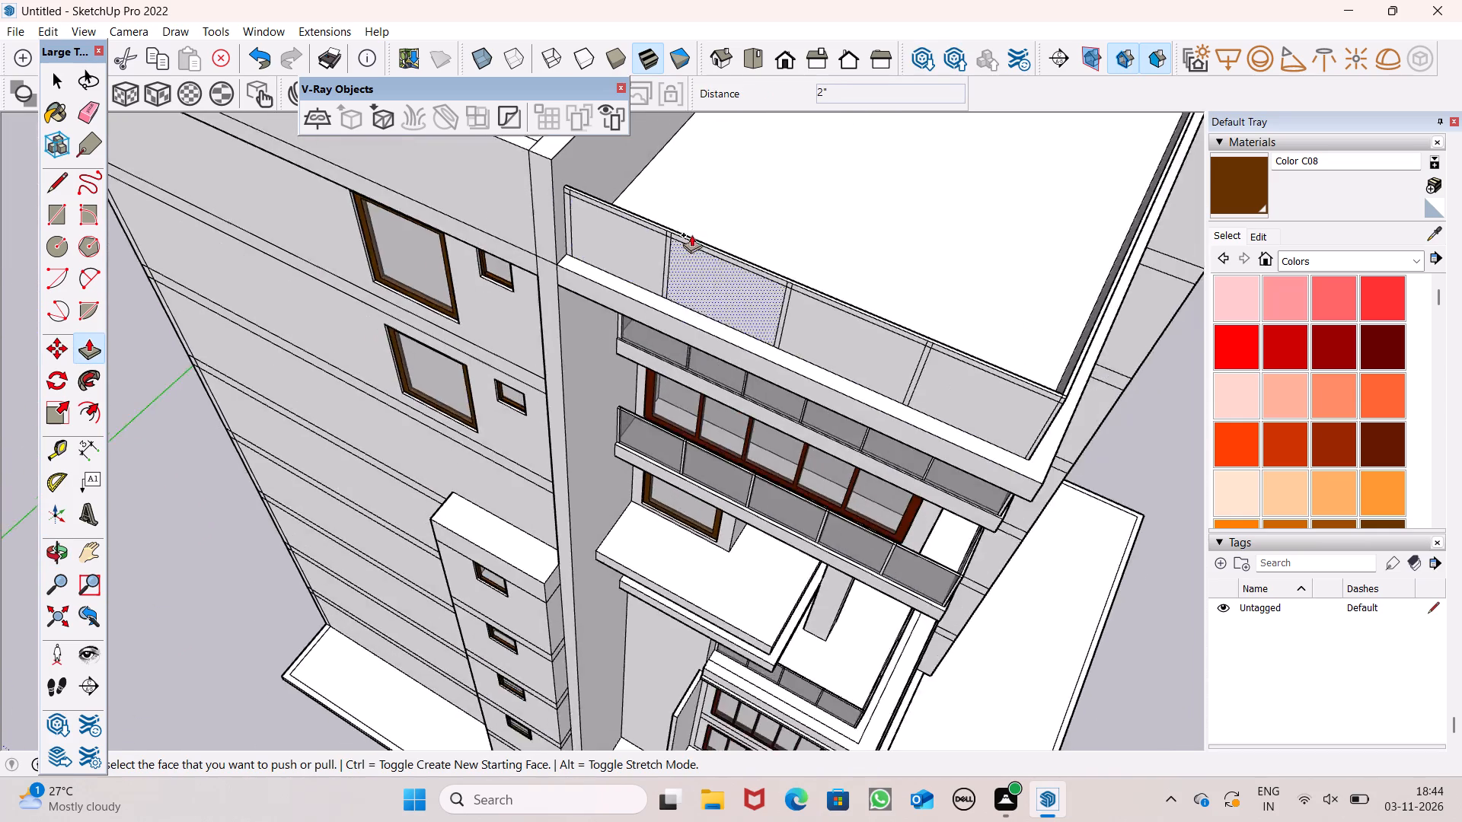
{"action": "scroll", "coordinate": [704, 227], "scroll_direction": "up", "scroll_amount": 7}
{"action": "scroll", "coordinate": [586, 251], "scroll_direction": "up", "scroll_amount": 11}
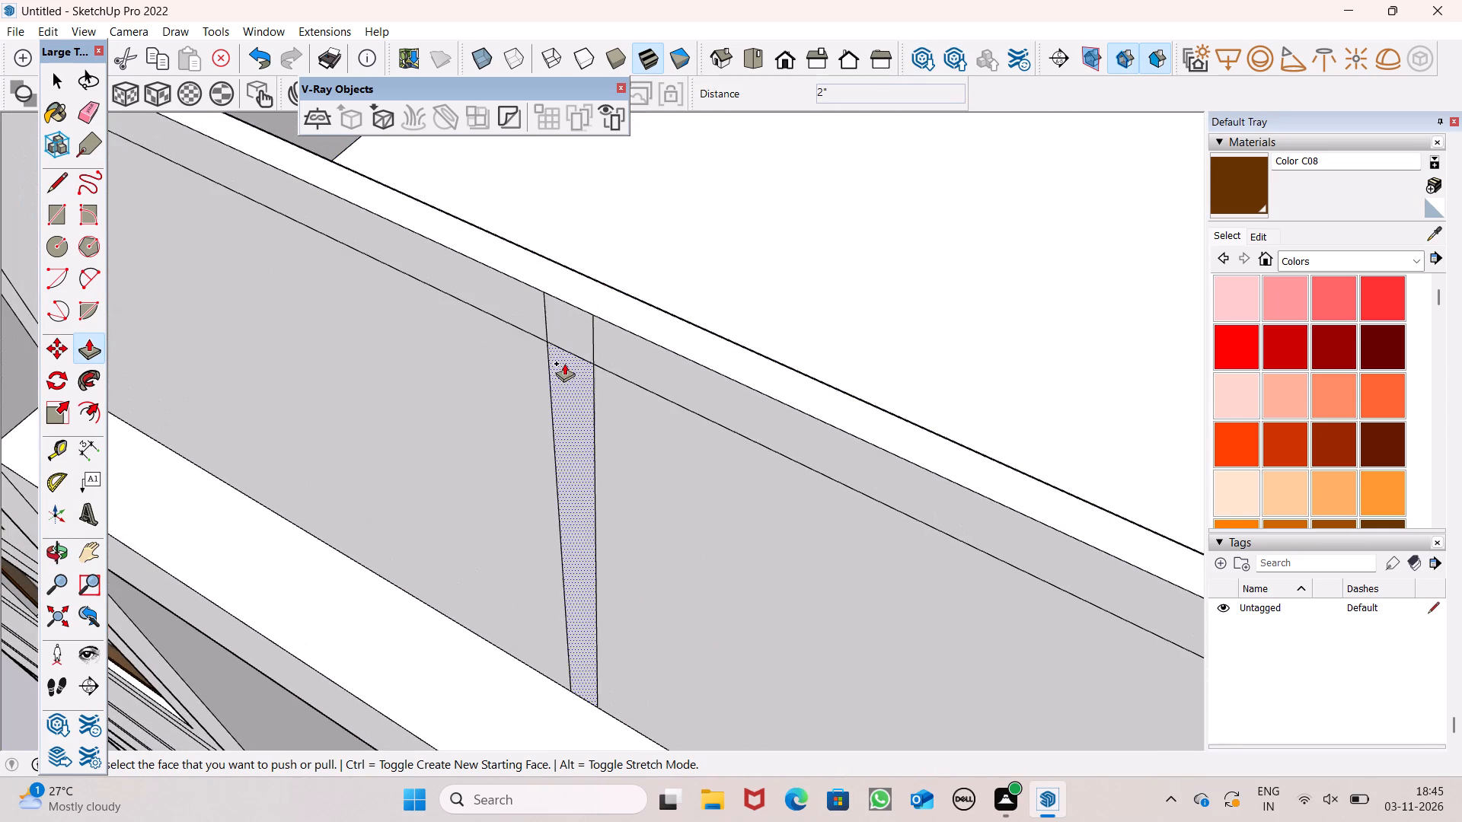
{"action": "left_click_drag", "start_coordinate": [570, 371], "coordinate": [646, 309]}
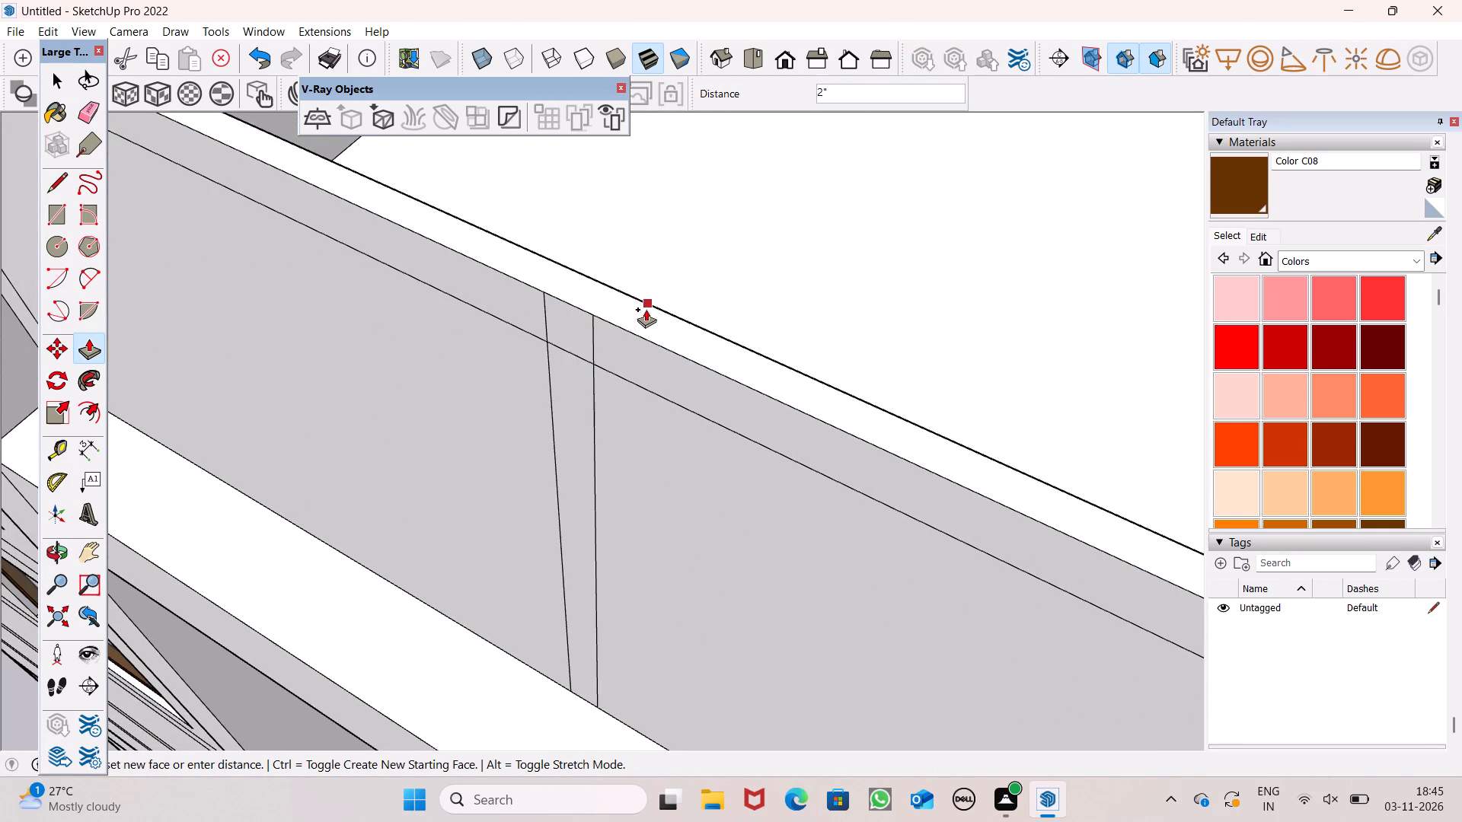
{"action": "left_click_drag", "start_coordinate": [646, 309], "coordinate": [646, 307]}
{"action": "scroll", "coordinate": [559, 250], "scroll_direction": "down", "scroll_amount": 11}
{"action": "scroll", "coordinate": [352, 270], "scroll_direction": "down", "scroll_amount": 6}
{"action": "scroll", "coordinate": [674, 419], "scroll_direction": "up", "scroll_amount": 7}
{"action": "scroll", "coordinate": [637, 346], "scroll_direction": "up", "scroll_amount": 9}
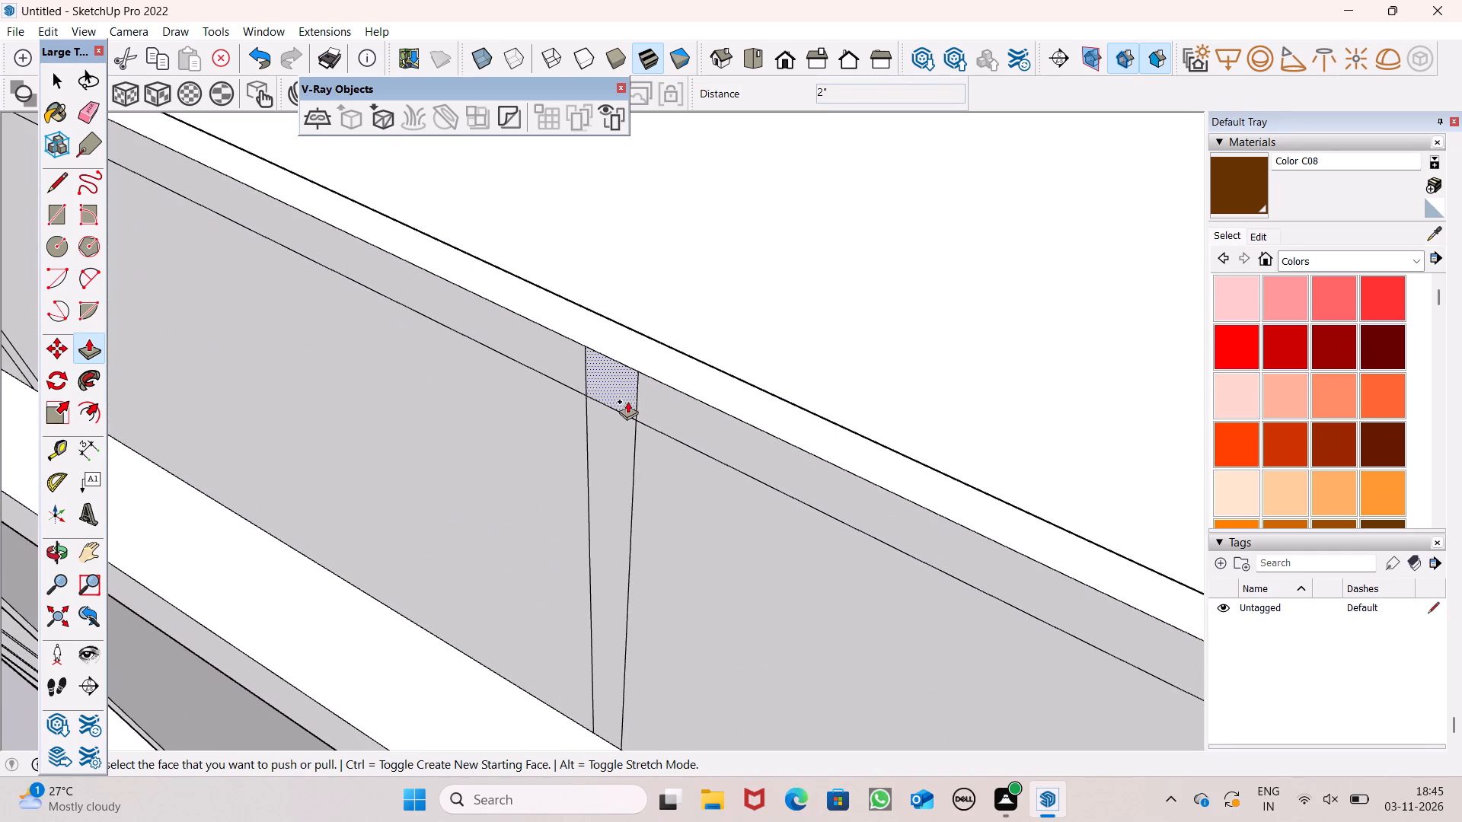
{"action": "left_click_drag", "start_coordinate": [621, 421], "coordinate": [674, 364]}
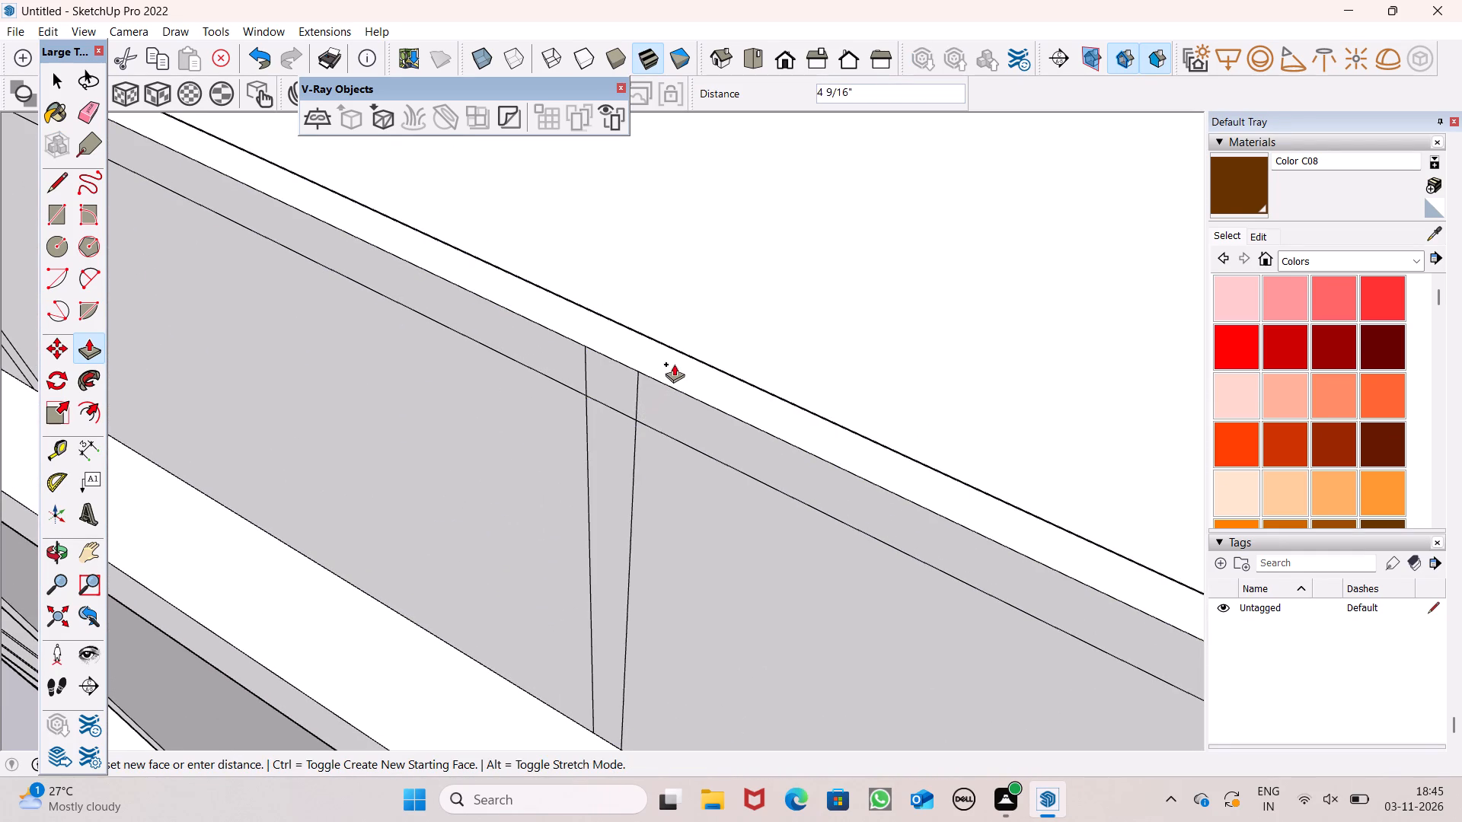
{"action": "left_click_drag", "start_coordinate": [674, 364], "coordinate": [682, 356]}
{"action": "scroll", "coordinate": [585, 294], "scroll_direction": "down", "scroll_amount": 7}
{"action": "scroll", "coordinate": [256, 254], "scroll_direction": "down", "scroll_amount": 4}
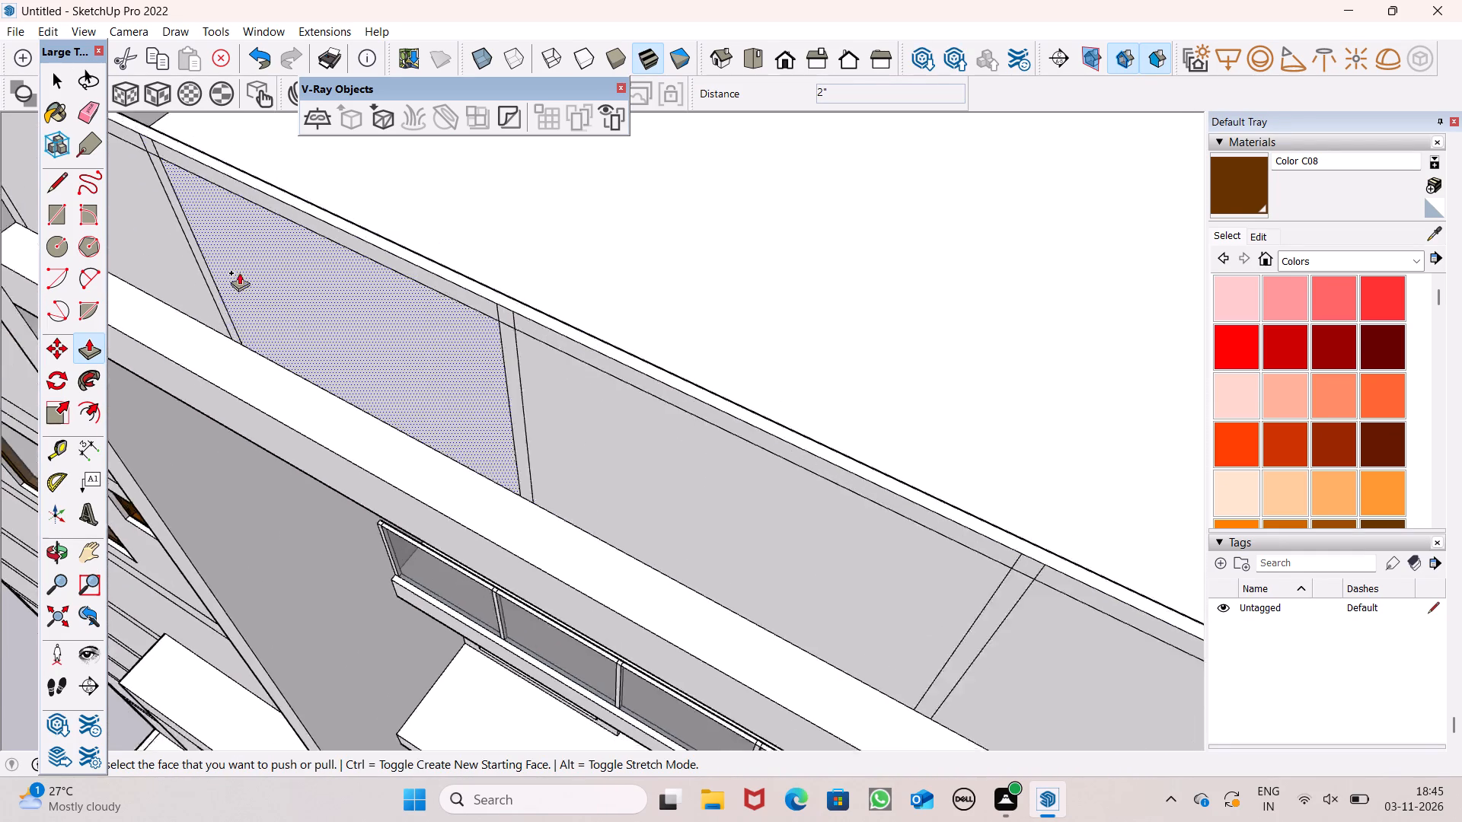
{"action": "scroll", "coordinate": [239, 272], "scroll_direction": "down", "scroll_amount": 3}
{"action": "scroll", "coordinate": [696, 444], "scroll_direction": "up", "scroll_amount": 14}
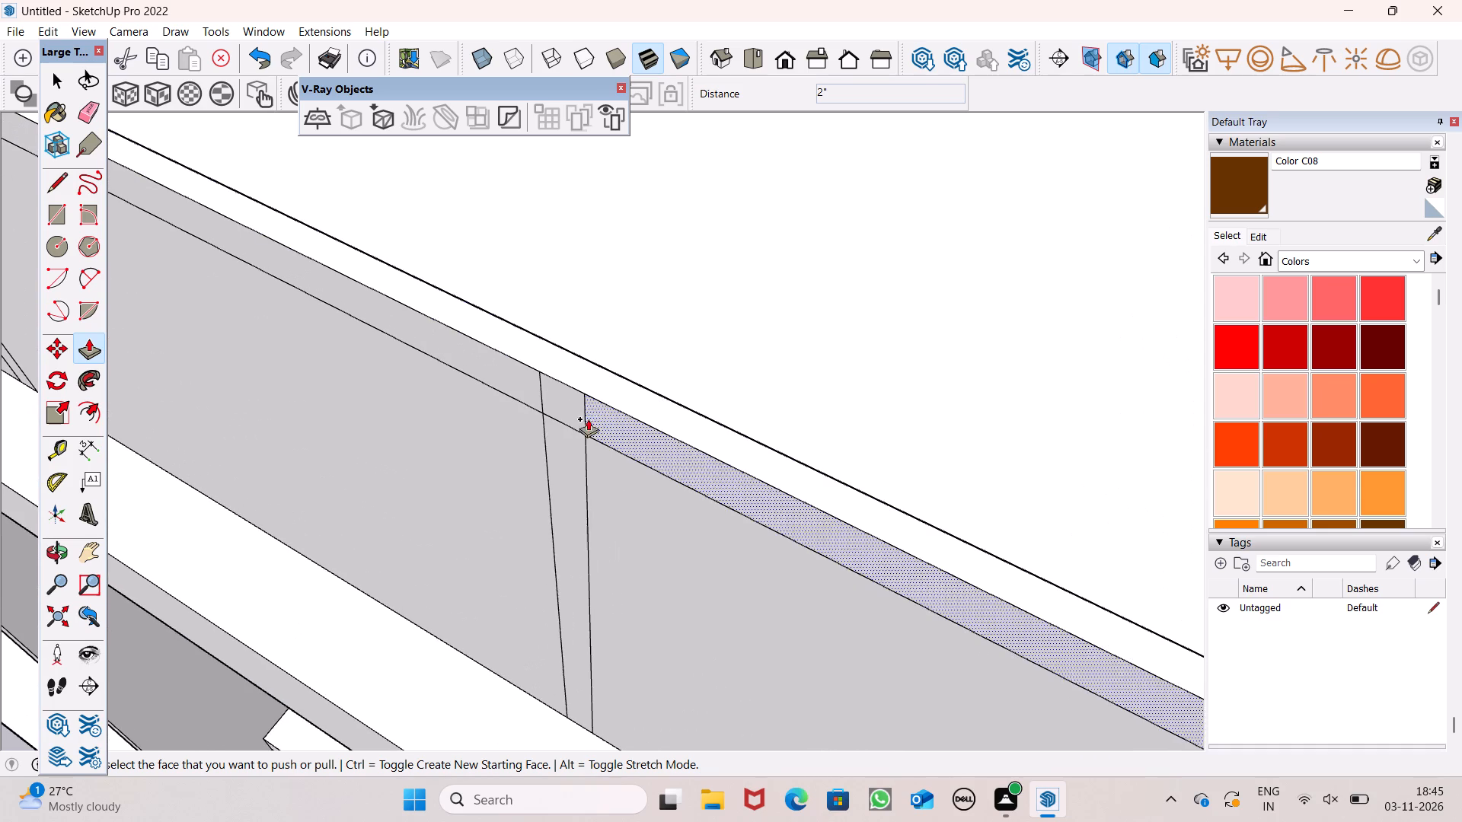
{"action": "left_click_drag", "start_coordinate": [560, 438], "coordinate": [635, 386]}
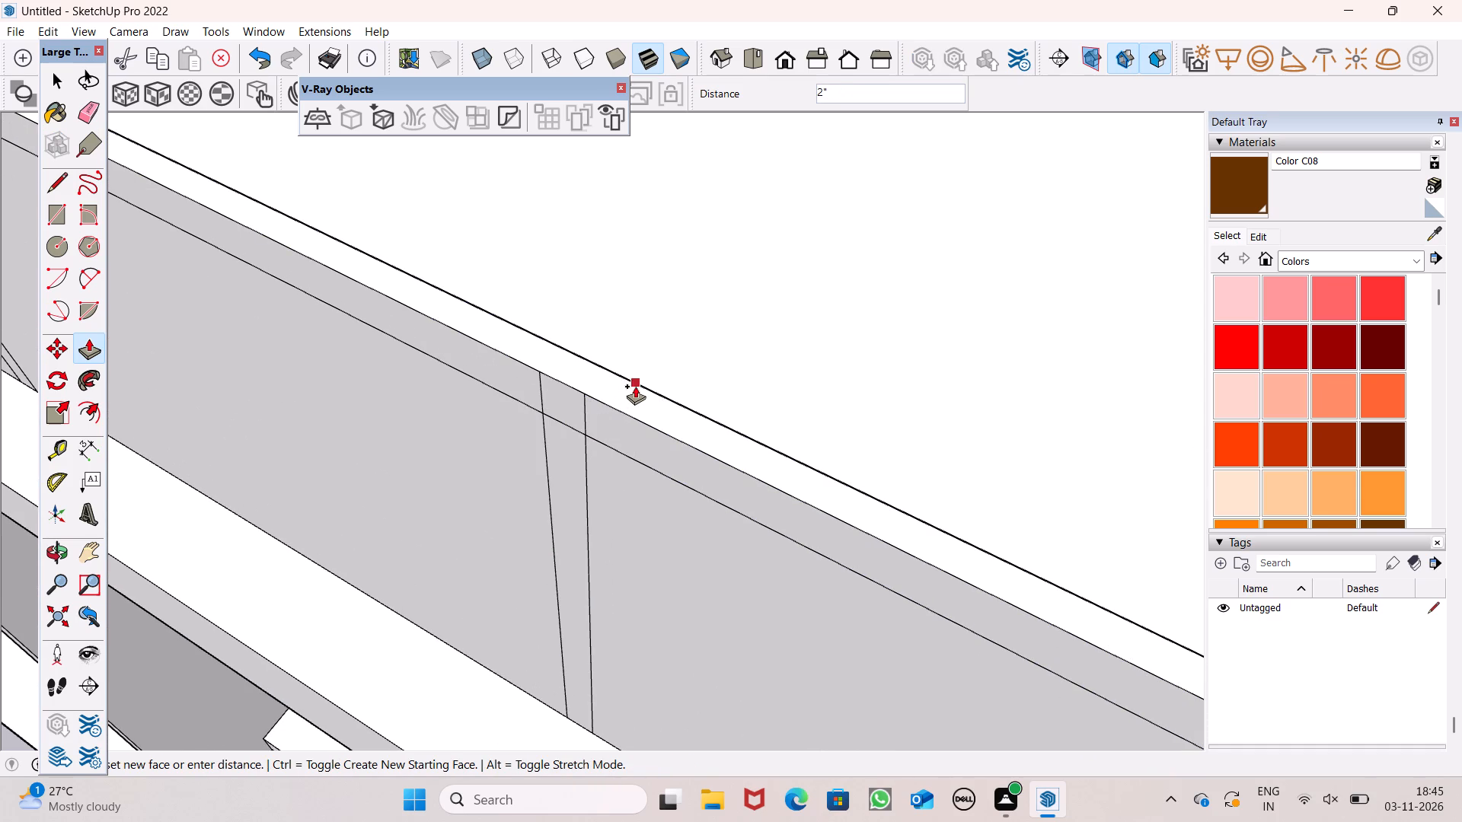
{"action": "left_click_drag", "start_coordinate": [635, 386], "coordinate": [637, 384]}
Push/Pull the corner post's lower face on the newly posted side of the railing inward about 2 1/16".
{"action": "scroll", "coordinate": [538, 327], "scroll_direction": "down", "scroll_amount": 20}
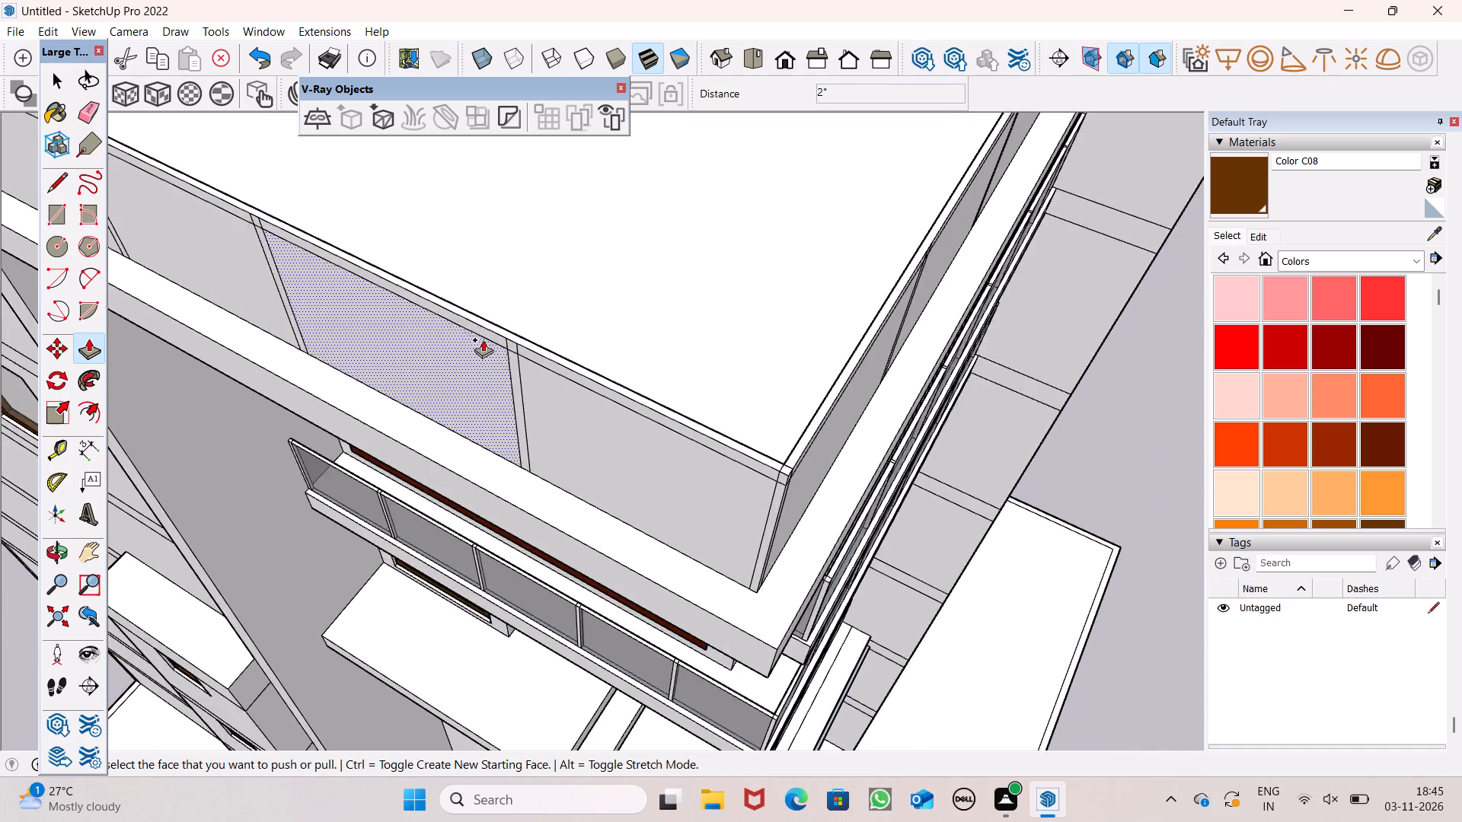
{"action": "scroll", "coordinate": [512, 356], "scroll_direction": "down", "scroll_amount": 5}
{"action": "middle_click_drag", "start_coordinate": [602, 400], "coordinate": [549, 402]}
{"action": "scroll", "coordinate": [549, 400], "scroll_direction": "up", "scroll_amount": 8}
{"action": "scroll", "coordinate": [676, 461], "scroll_direction": "up", "scroll_amount": 8}
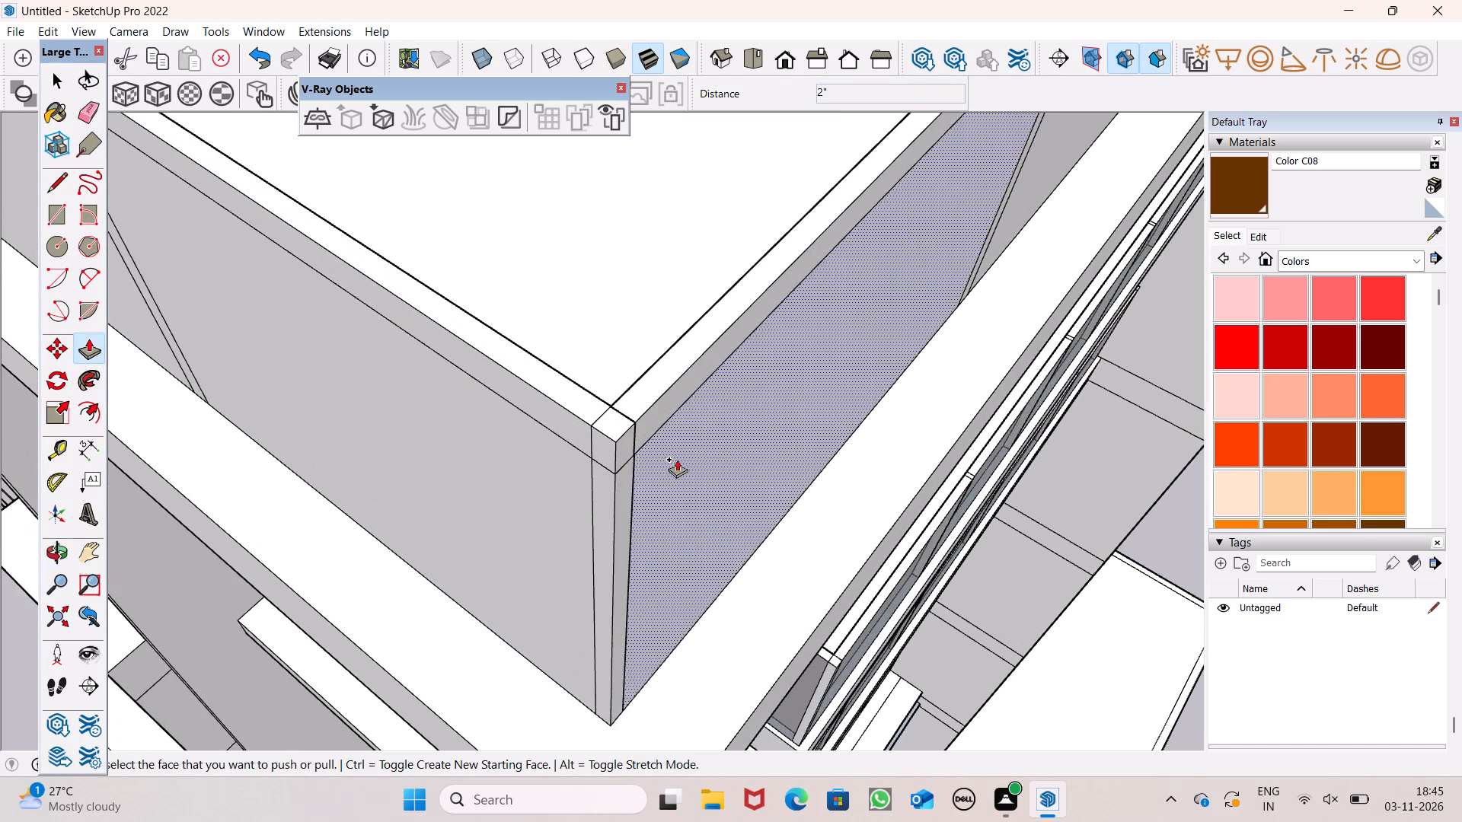
{"action": "scroll", "coordinate": [637, 474], "scroll_direction": "up", "scroll_amount": 5}
{"action": "left_click_drag", "start_coordinate": [579, 489], "coordinate": [621, 486]}
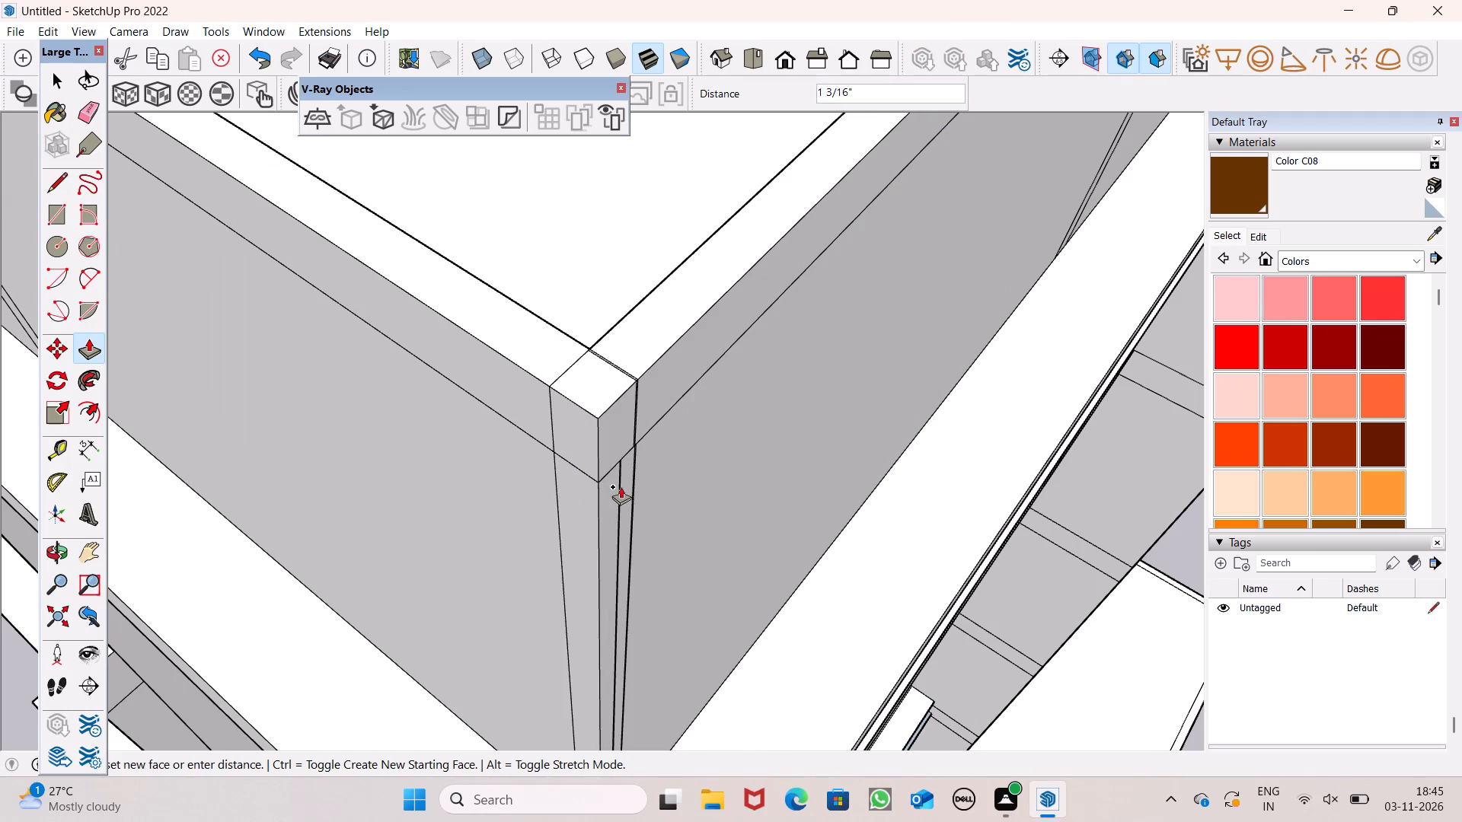
{"action": "left_click_drag", "start_coordinate": [621, 486], "coordinate": [640, 444]}
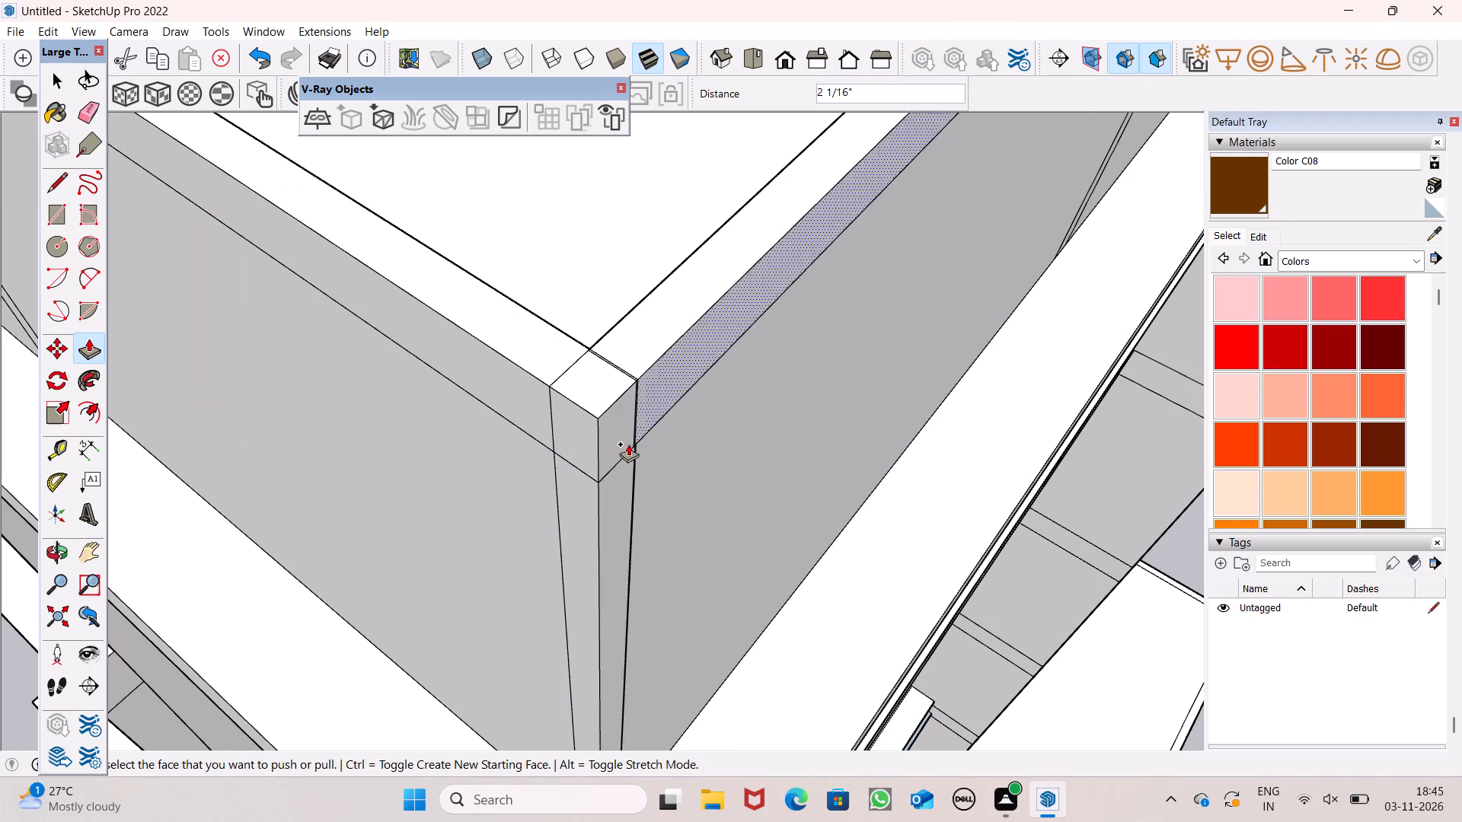
Push/Pull the two post faces nearest the corner on the roof railing's other side inward 2" each.
{"action": "scroll", "coordinate": [585, 426], "scroll_direction": "down", "scroll_amount": 6}
{"action": "middle_click_drag", "start_coordinate": [670, 444], "coordinate": [407, 441]}
{"action": "scroll", "coordinate": [401, 441], "scroll_direction": "up", "scroll_amount": 1}
{"action": "scroll", "coordinate": [314, 425], "scroll_direction": "down", "scroll_amount": 6}
{"action": "scroll", "coordinate": [154, 381], "scroll_direction": "down", "scroll_amount": 6}
{"action": "scroll", "coordinate": [201, 382], "scroll_direction": "up", "scroll_amount": 4}
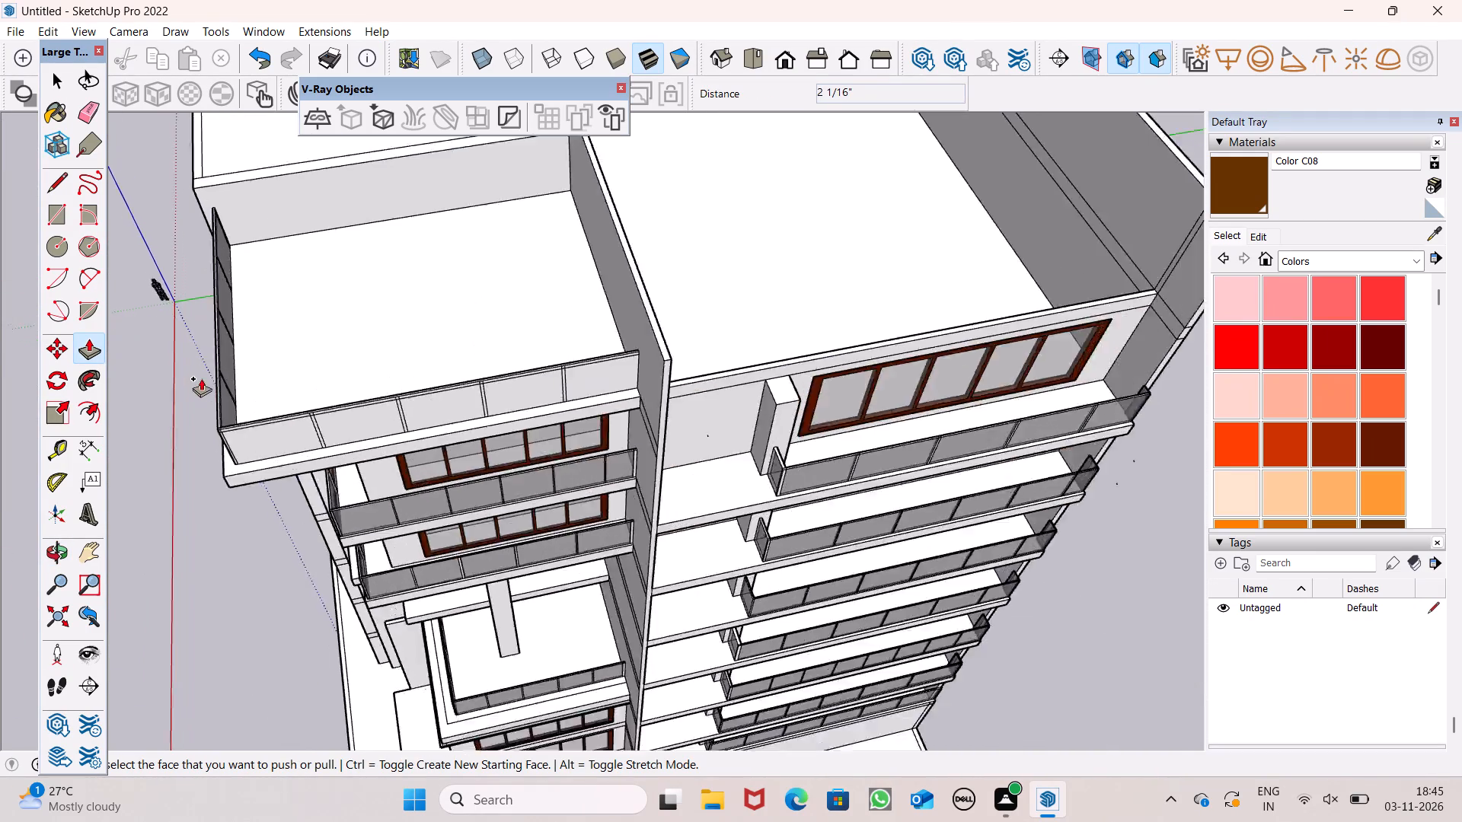
{"action": "scroll", "coordinate": [201, 378], "scroll_direction": "up", "scroll_amount": 4}
{"action": "scroll", "coordinate": [339, 474], "scroll_direction": "up", "scroll_amount": 8}
{"action": "scroll", "coordinate": [627, 499], "scroll_direction": "up", "scroll_amount": 1}
{"action": "middle_click_drag", "start_coordinate": [626, 499], "coordinate": [593, 534]}
{"action": "scroll", "coordinate": [570, 510], "scroll_direction": "up", "scroll_amount": 7}
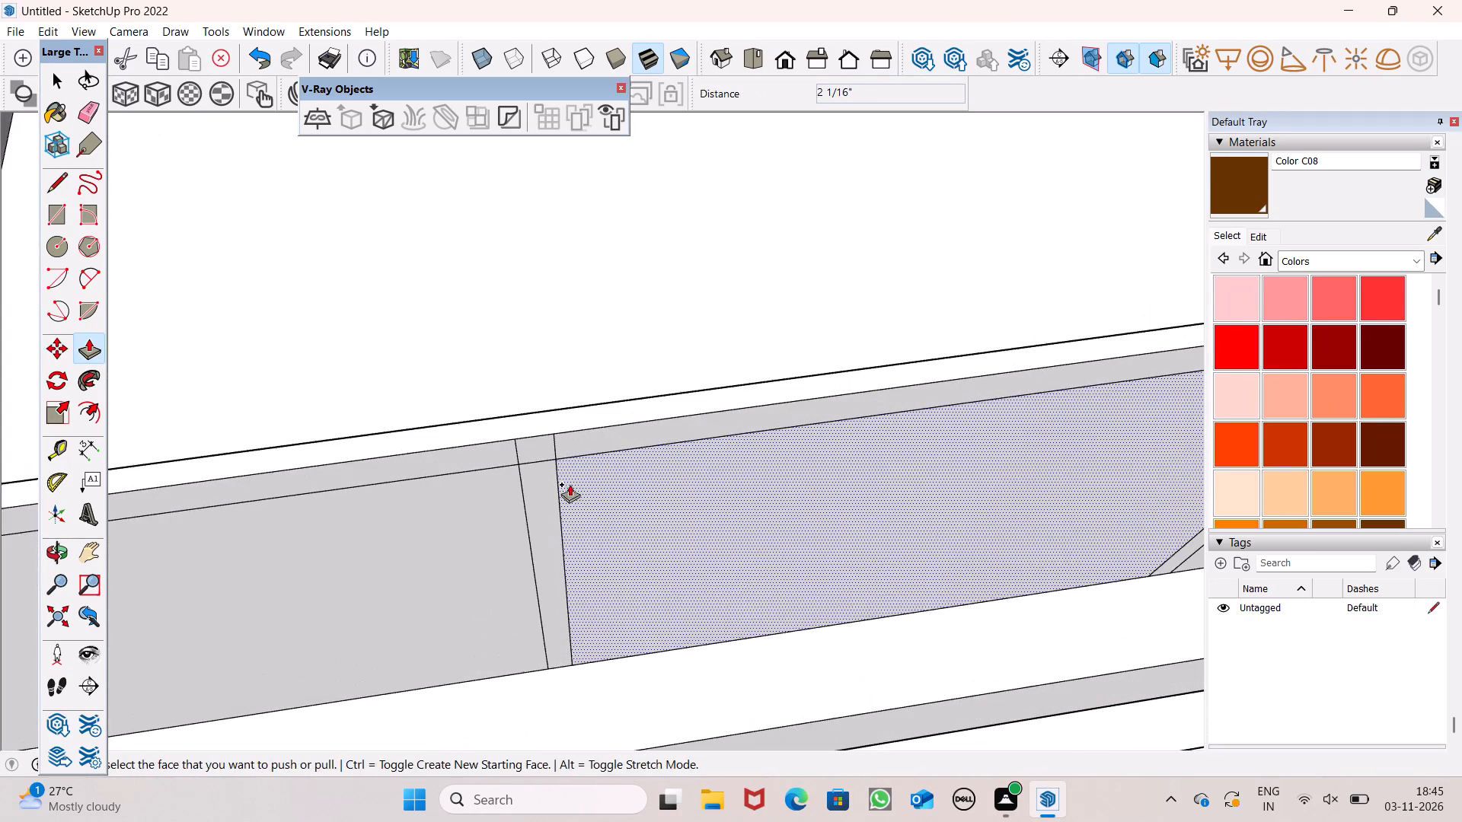
{"action": "middle_click_drag", "start_coordinate": [574, 499], "coordinate": [477, 585]}
{"action": "scroll", "coordinate": [478, 585], "scroll_direction": "up", "scroll_amount": 1}
{"action": "left_click_drag", "start_coordinate": [500, 537], "coordinate": [519, 495]}
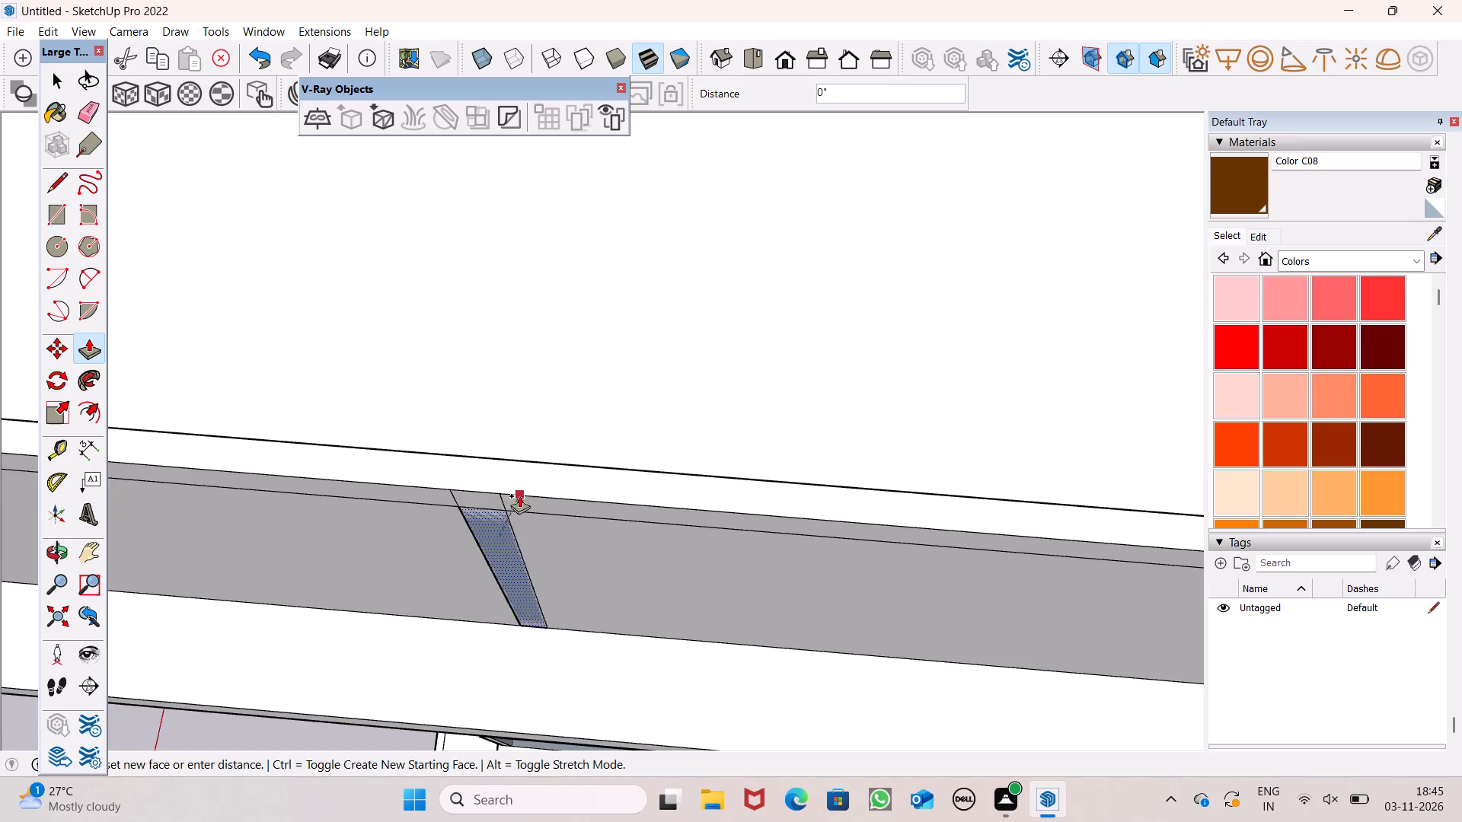
{"action": "left_click_drag", "start_coordinate": [519, 495], "coordinate": [522, 465]}
{"action": "scroll", "coordinate": [405, 421], "scroll_direction": "down", "scroll_amount": 12}
{"action": "scroll", "coordinate": [930, 543], "scroll_direction": "up", "scroll_amount": 6}
{"action": "scroll", "coordinate": [848, 434], "scroll_direction": "up", "scroll_amount": 7}
{"action": "scroll", "coordinate": [510, 454], "scroll_direction": "down", "scroll_amount": 2}
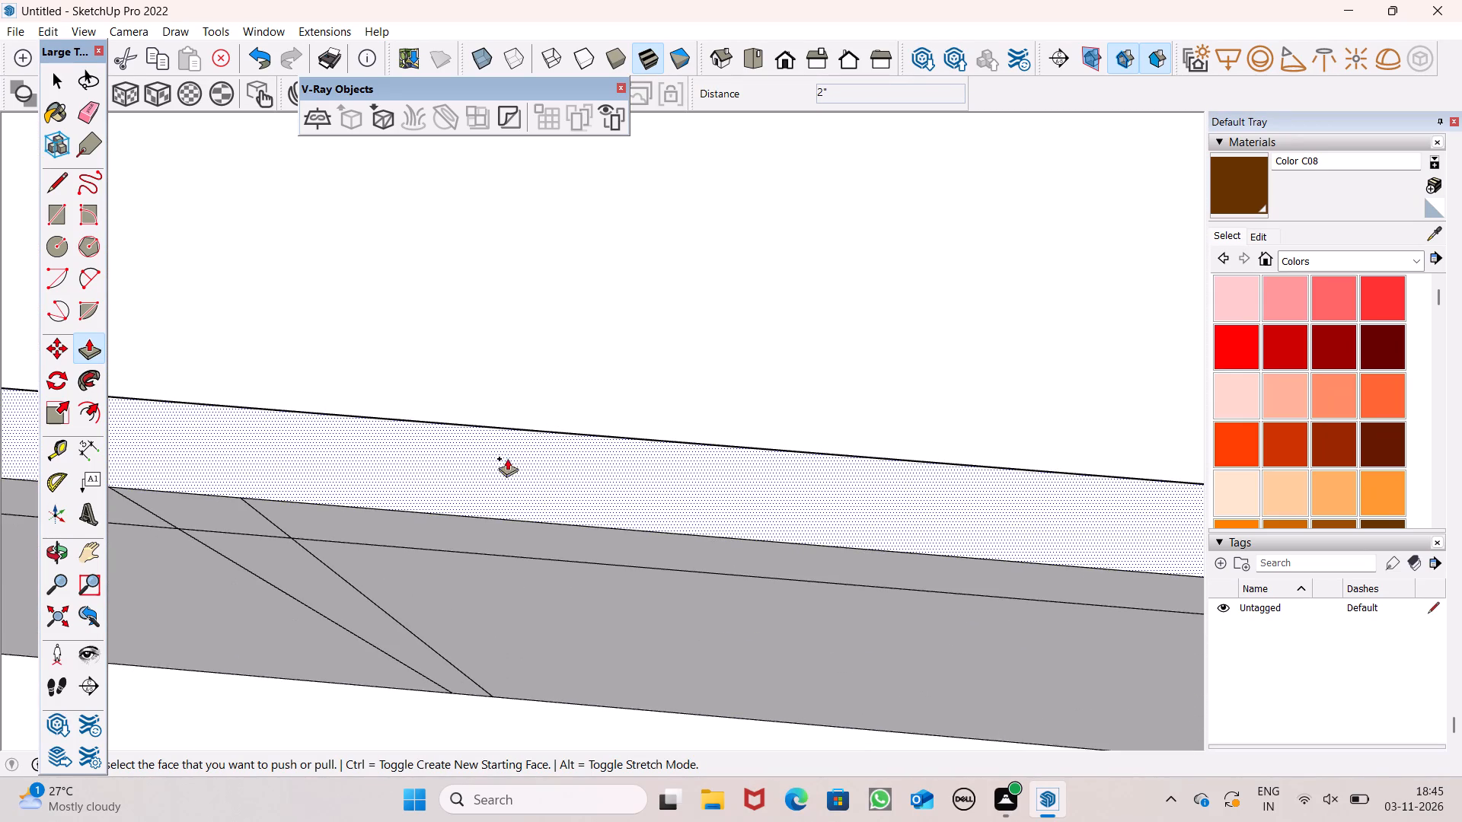
{"action": "left_click_drag", "start_coordinate": [317, 558], "coordinate": [333, 461]}
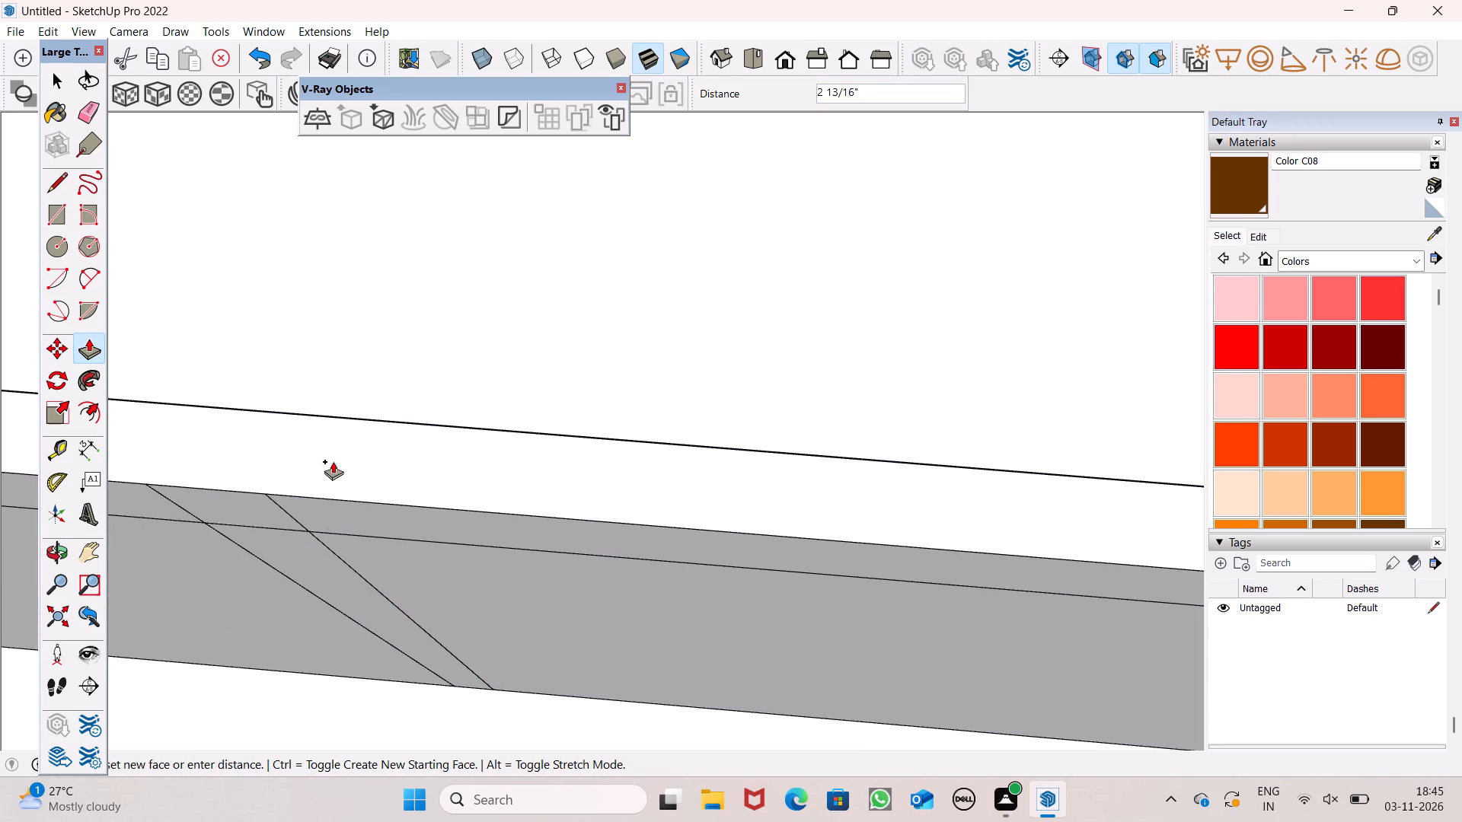
{"action": "left_click_drag", "start_coordinate": [333, 461], "coordinate": [352, 417]}
Push/Pull the remaining two post faces toward the wall on the same railing side inward 2" each.
{"action": "scroll", "coordinate": [327, 342], "scroll_direction": "down", "scroll_amount": 13}
{"action": "scroll", "coordinate": [742, 397], "scroll_direction": "up", "scroll_amount": 6}
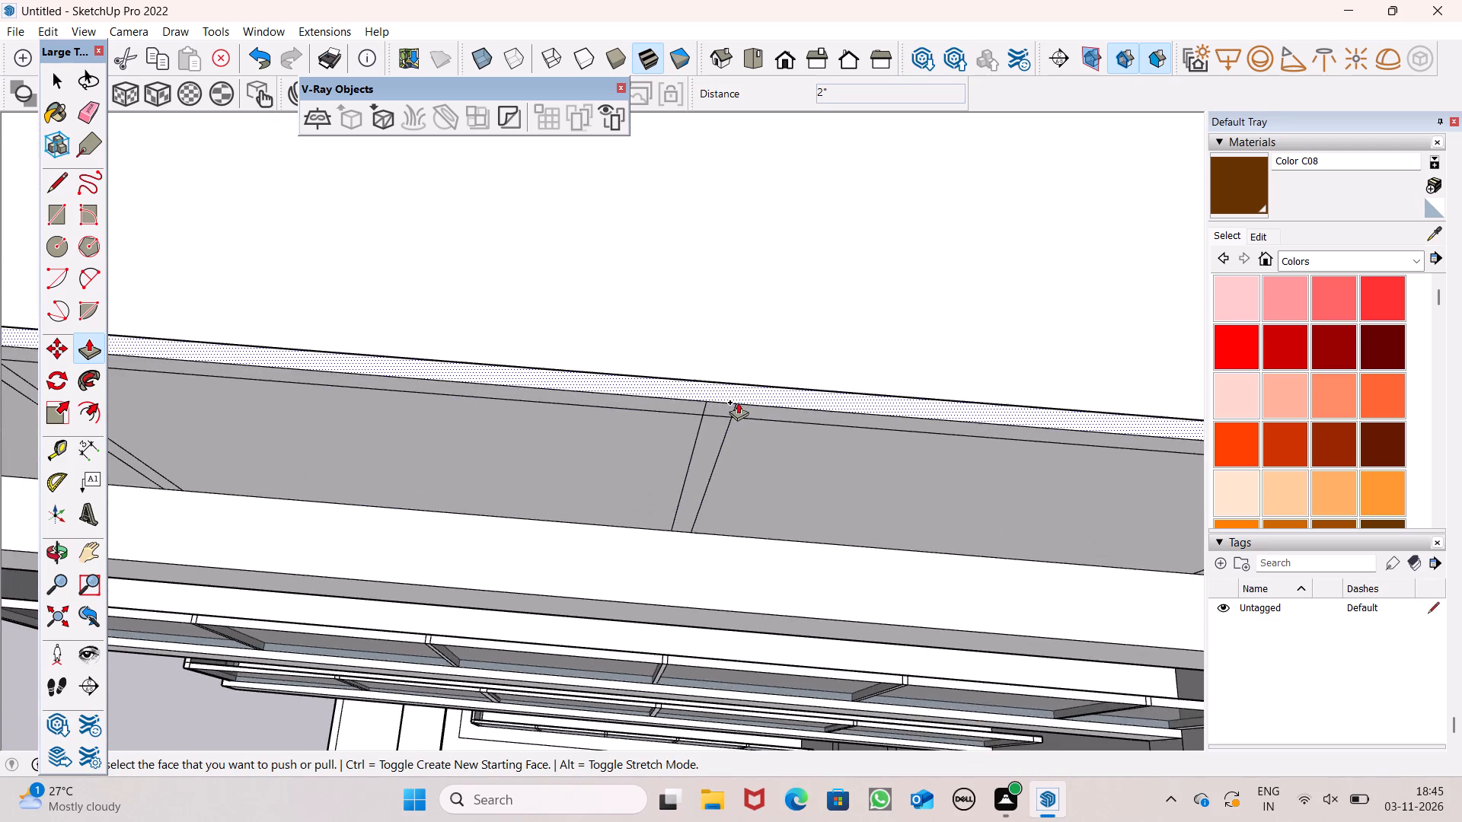
{"action": "scroll", "coordinate": [737, 393], "scroll_direction": "up", "scroll_amount": 9}
{"action": "scroll", "coordinate": [733, 410], "scroll_direction": "down", "scroll_amount": 3}
{"action": "left_click_drag", "start_coordinate": [689, 541], "coordinate": [708, 525]}
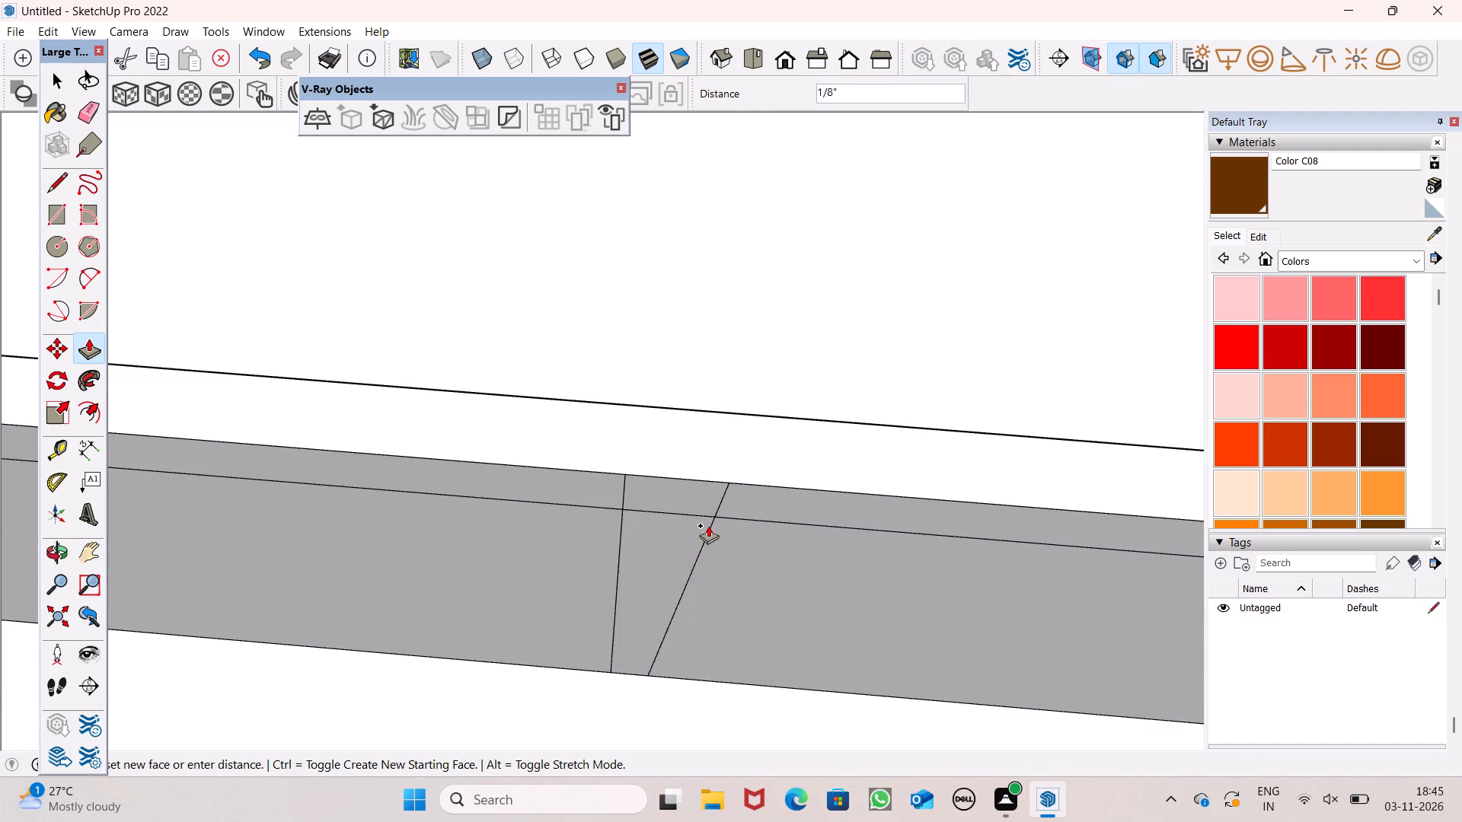
{"action": "left_click_drag", "start_coordinate": [708, 525], "coordinate": [746, 413]}
{"action": "scroll", "coordinate": [478, 393], "scroll_direction": "down", "scroll_amount": 4}
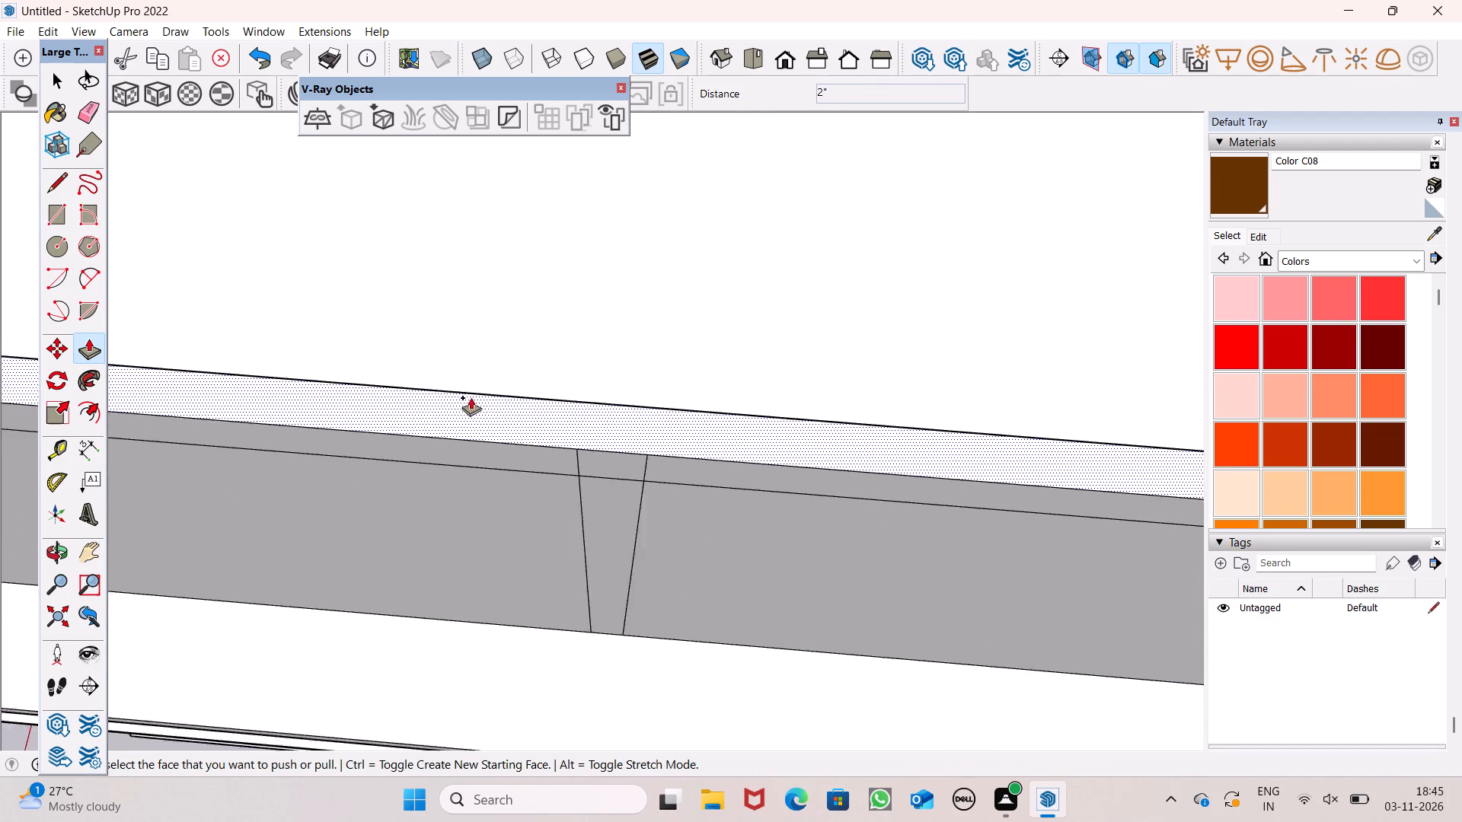
{"action": "scroll", "coordinate": [471, 397], "scroll_direction": "down", "scroll_amount": 3}
{"action": "scroll", "coordinate": [353, 385], "scroll_direction": "down", "scroll_amount": 10}
{"action": "scroll", "coordinate": [535, 450], "scroll_direction": "down", "scroll_amount": 6}
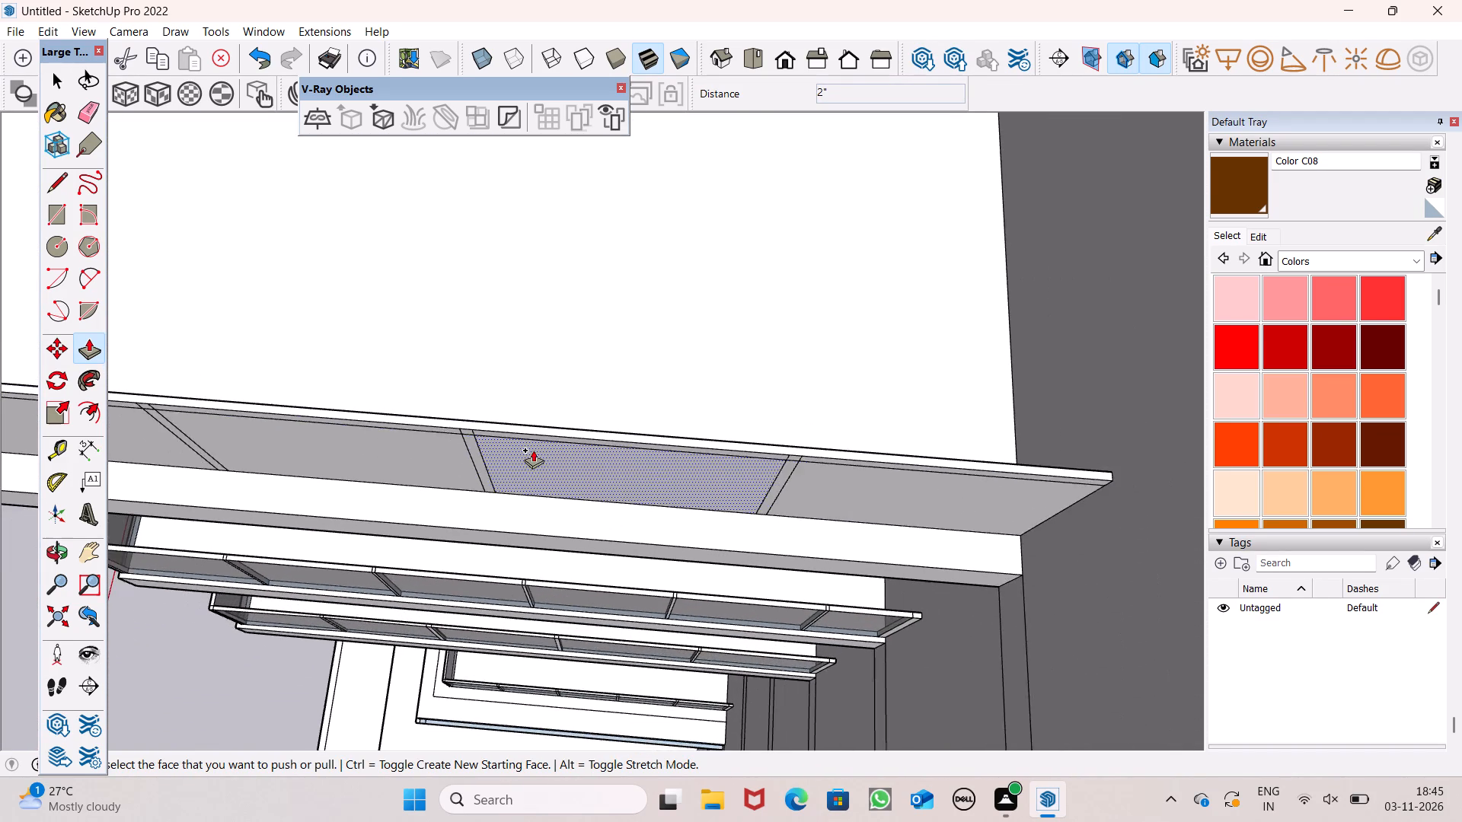
{"action": "scroll", "coordinate": [800, 464], "scroll_direction": "up", "scroll_amount": 17}
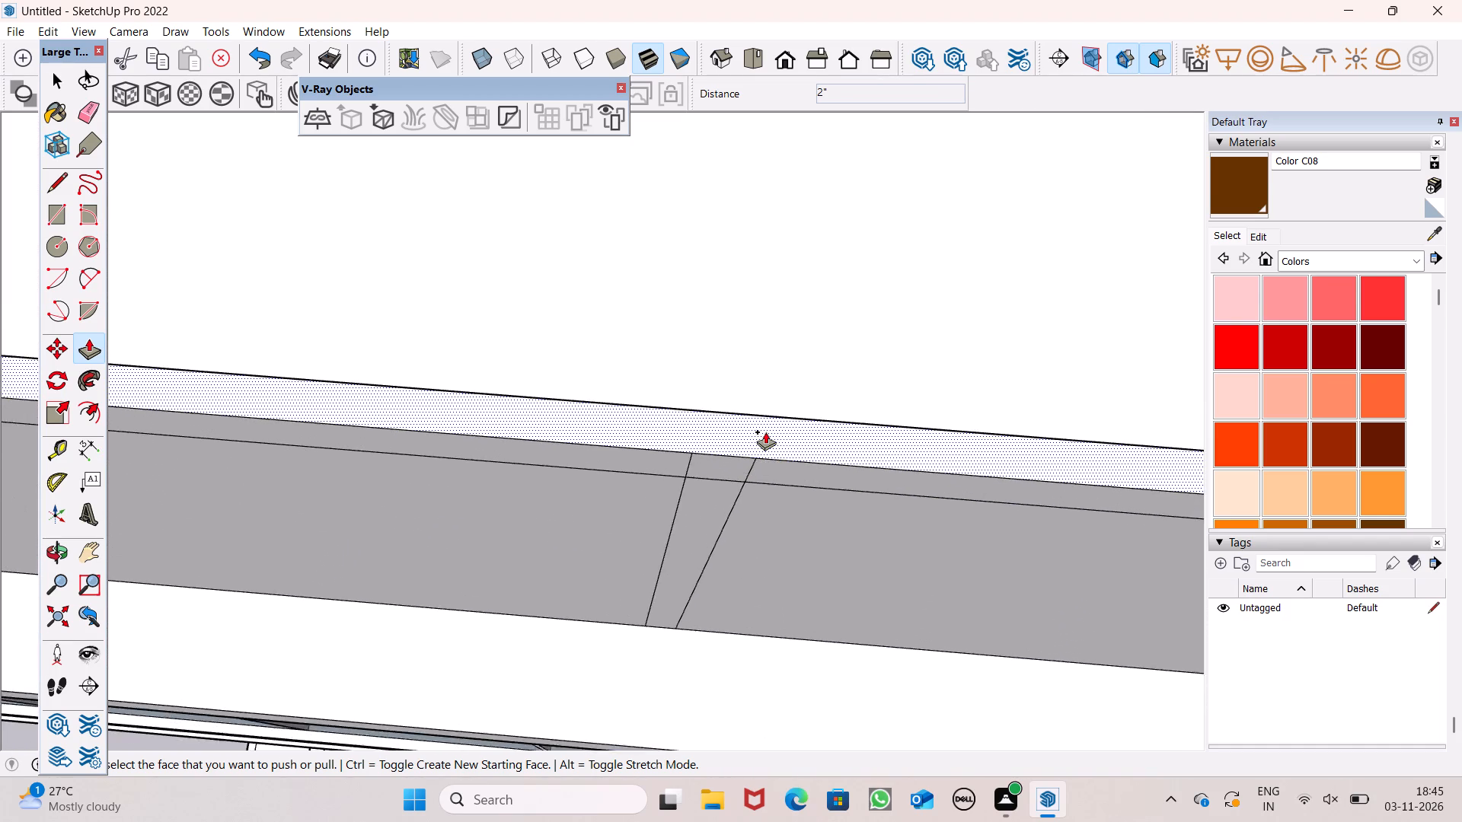
{"action": "scroll", "coordinate": [765, 432], "scroll_direction": "up", "scroll_amount": 7}
{"action": "left_click_drag", "start_coordinate": [683, 553], "coordinate": [707, 458]}
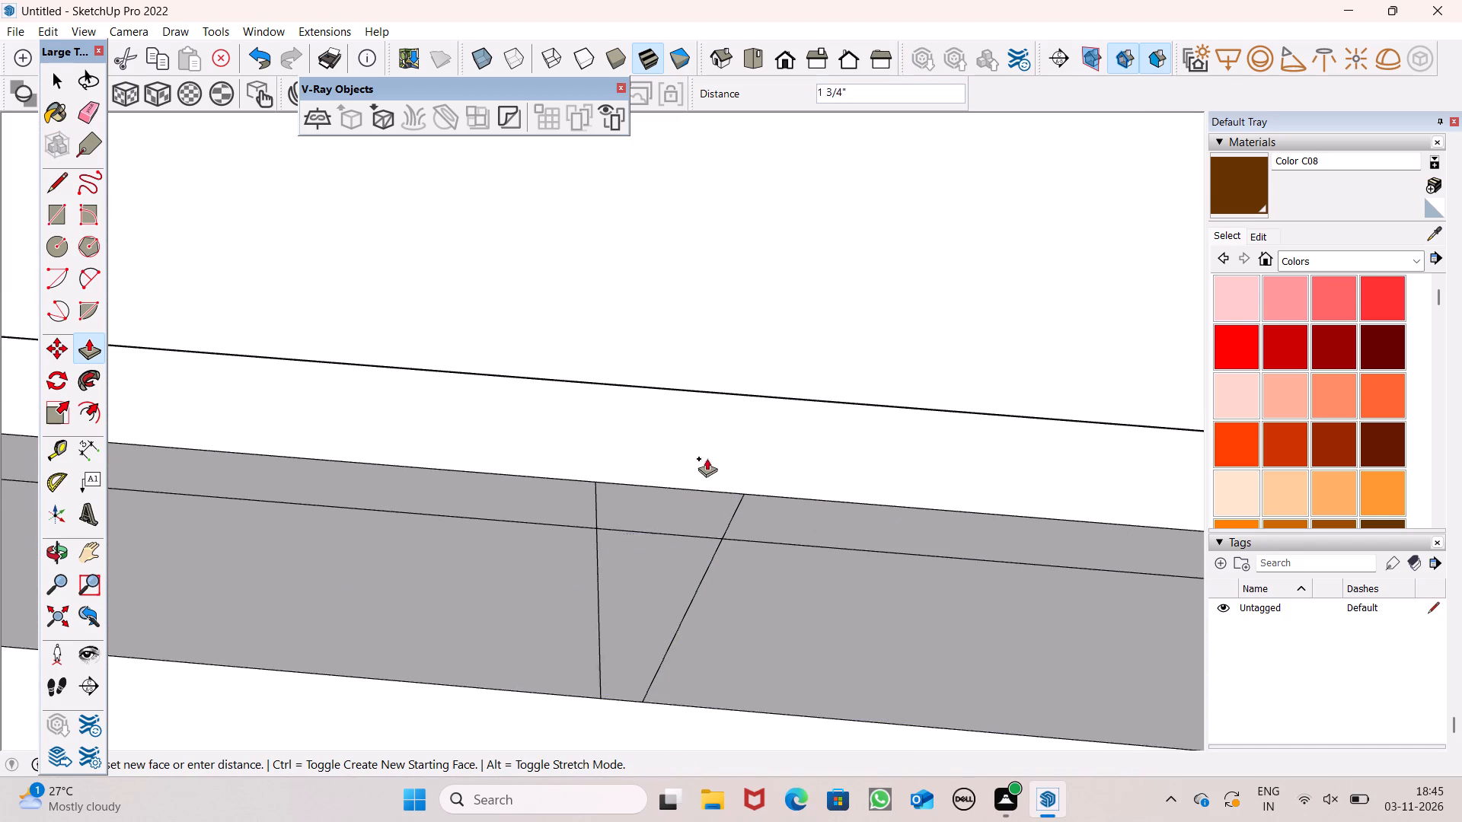
{"action": "left_click_drag", "start_coordinate": [707, 458], "coordinate": [743, 392]}
{"action": "scroll", "coordinate": [659, 450], "scroll_direction": "down", "scroll_amount": 14}
{"action": "key", "text": "space"}
Examine the roof railing and the building's facades and balconies from outside.
{"action": "scroll", "coordinate": [631, 469], "scroll_direction": "down", "scroll_amount": 12}
{"action": "middle_click_drag", "start_coordinate": [628, 499], "coordinate": [719, 397]}
{"action": "scroll", "coordinate": [628, 499], "scroll_direction": "up", "scroll_amount": 1}
{"action": "scroll", "coordinate": [749, 375], "scroll_direction": "up", "scroll_amount": 1}
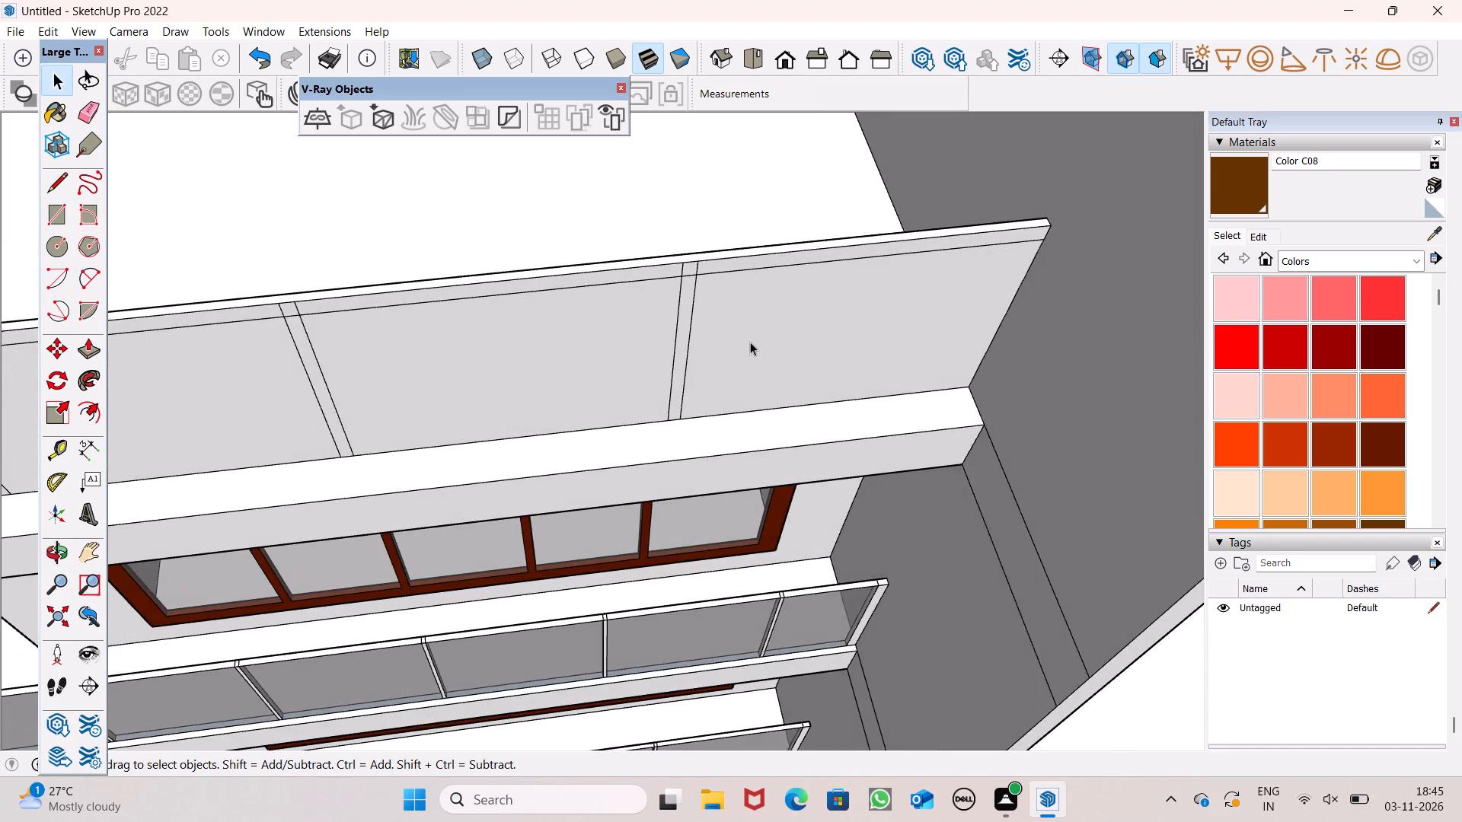
{"action": "scroll", "coordinate": [749, 342], "scroll_direction": "down", "scroll_amount": 17}
{"action": "middle_click_drag", "start_coordinate": [244, 373], "coordinate": [576, 207]}
{"action": "scroll", "coordinate": [583, 206], "scroll_direction": "up", "scroll_amount": 1}
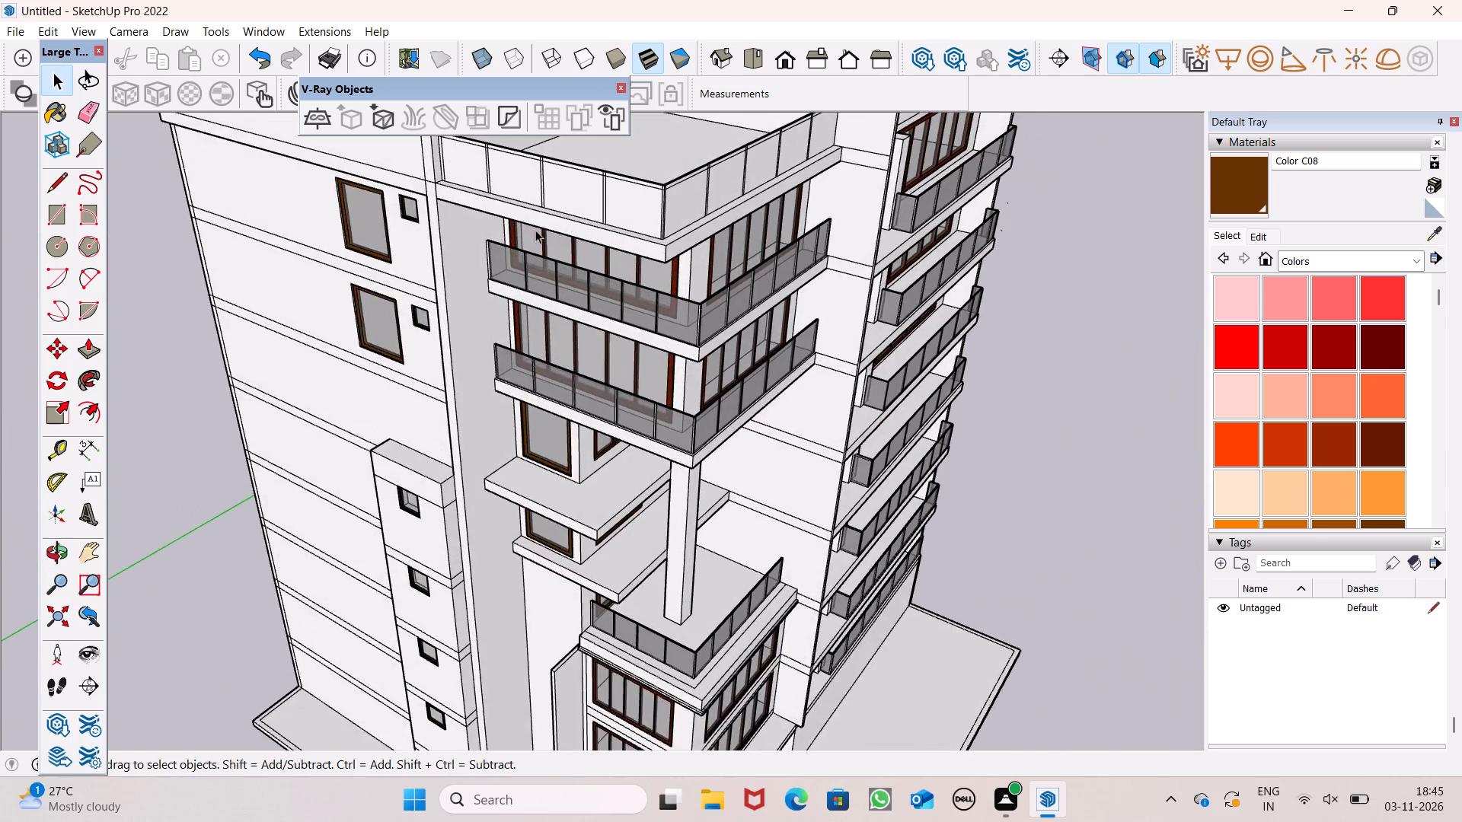
{"action": "scroll", "coordinate": [429, 392], "scroll_direction": "down", "scroll_amount": 5}
{"action": "middle_click_drag", "start_coordinate": [544, 401], "coordinate": [630, 287]}
{"action": "scroll", "coordinate": [630, 287], "scroll_direction": "up", "scroll_amount": 1}
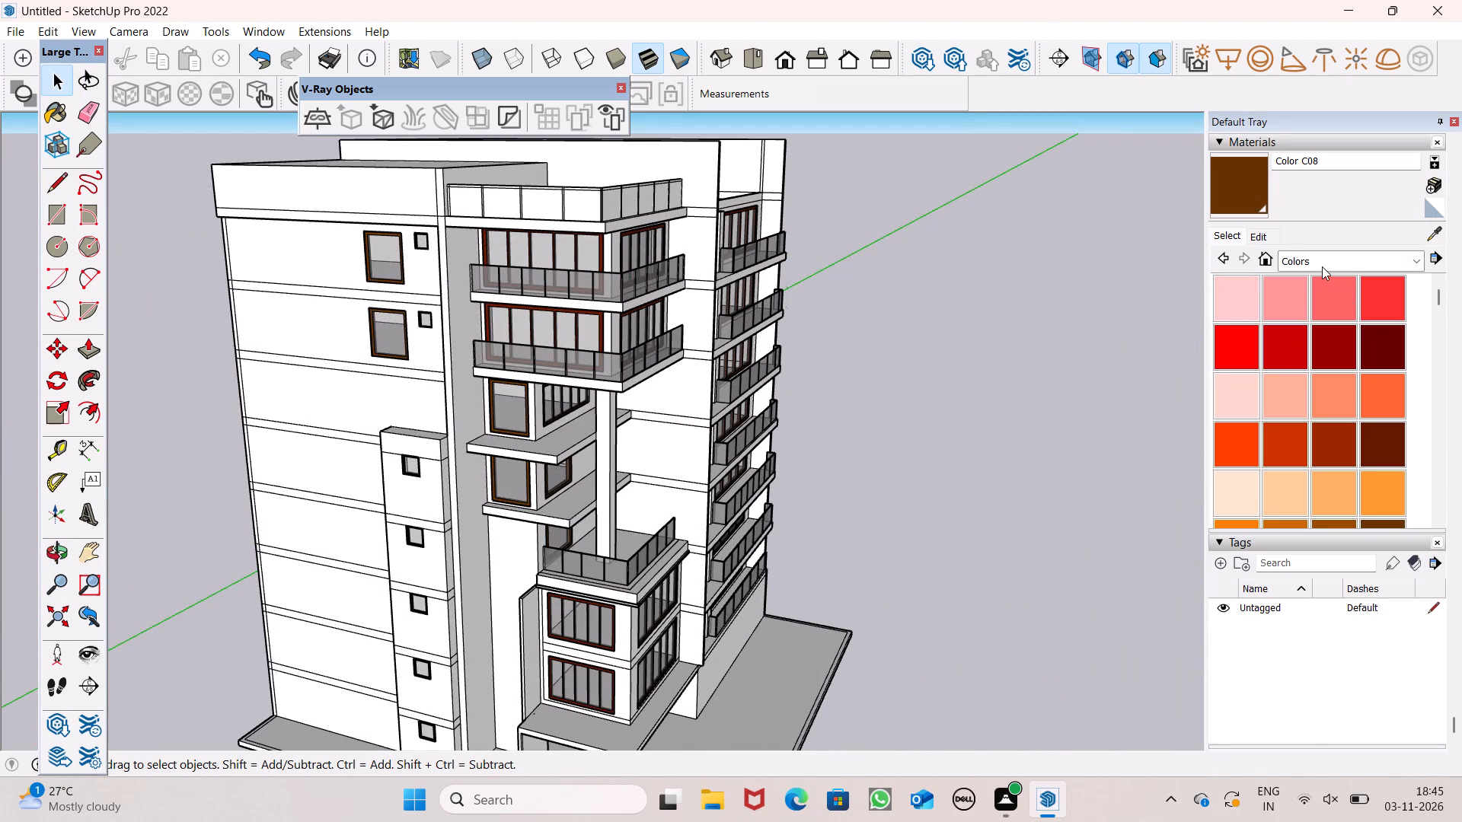
Paint the top and outer faces of a stacked side balcony's railing corner post with the brown Color C08.
{"action": "left_click", "coordinate": [1228, 186]}
{"action": "scroll", "coordinate": [480, 223], "scroll_direction": "up", "scroll_amount": 6}
{"action": "middle_click_drag", "start_coordinate": [843, 505], "coordinate": [834, 550]}
{"action": "scroll", "coordinate": [841, 508], "scroll_direction": "up", "scroll_amount": 1}
{"action": "scroll", "coordinate": [679, 418], "scroll_direction": "up", "scroll_amount": 7}
{"action": "scroll", "coordinate": [889, 284], "scroll_direction": "up", "scroll_amount": 7}
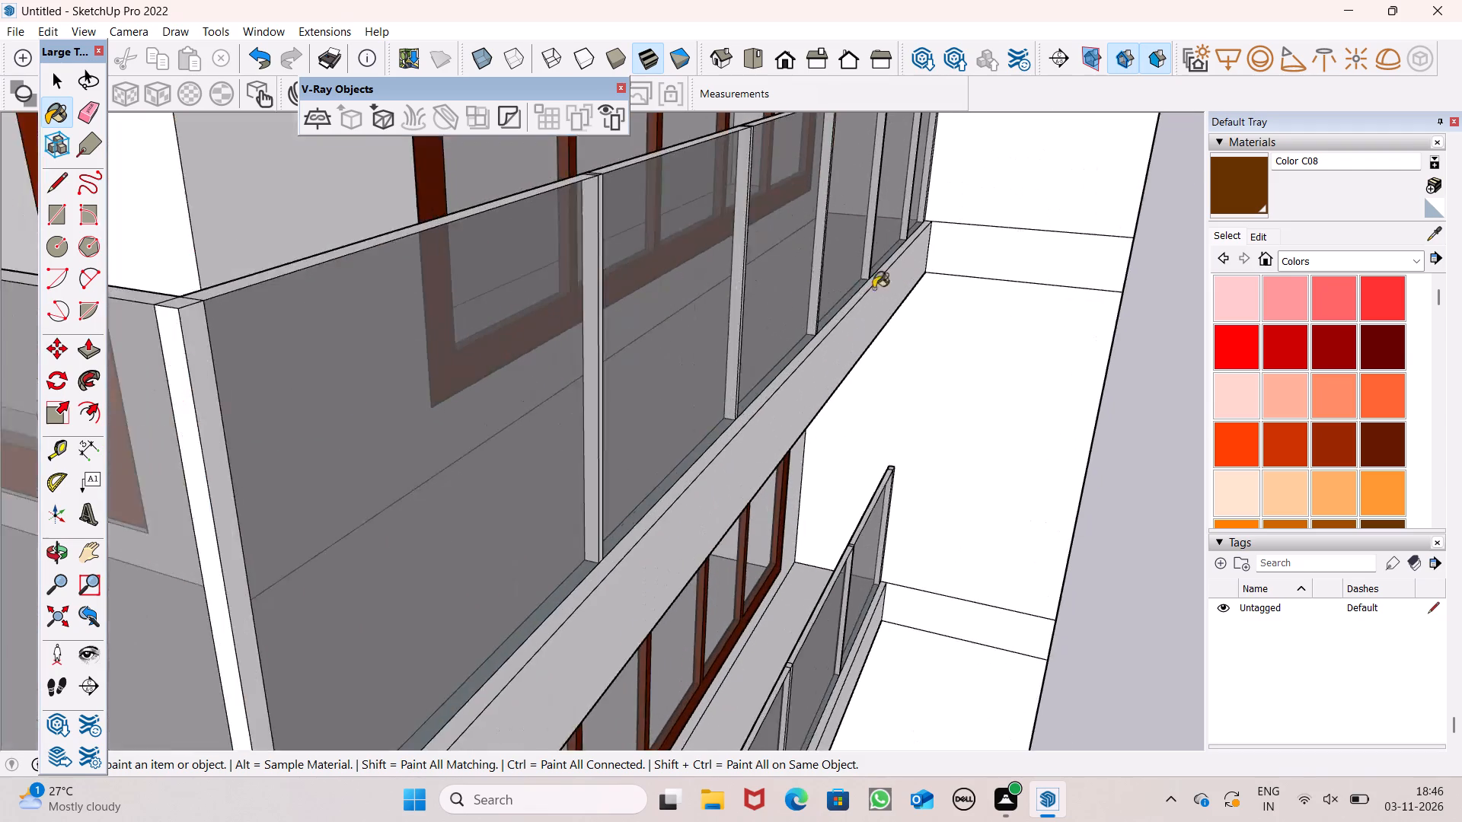
{"action": "scroll", "coordinate": [873, 288], "scroll_direction": "up", "scroll_amount": 2}
{"action": "scroll", "coordinate": [746, 293], "scroll_direction": "down", "scroll_amount": 5}
{"action": "middle_click_drag", "start_coordinate": [701, 358], "coordinate": [714, 390]}
{"action": "scroll", "coordinate": [426, 381], "scroll_direction": "up", "scroll_amount": 6}
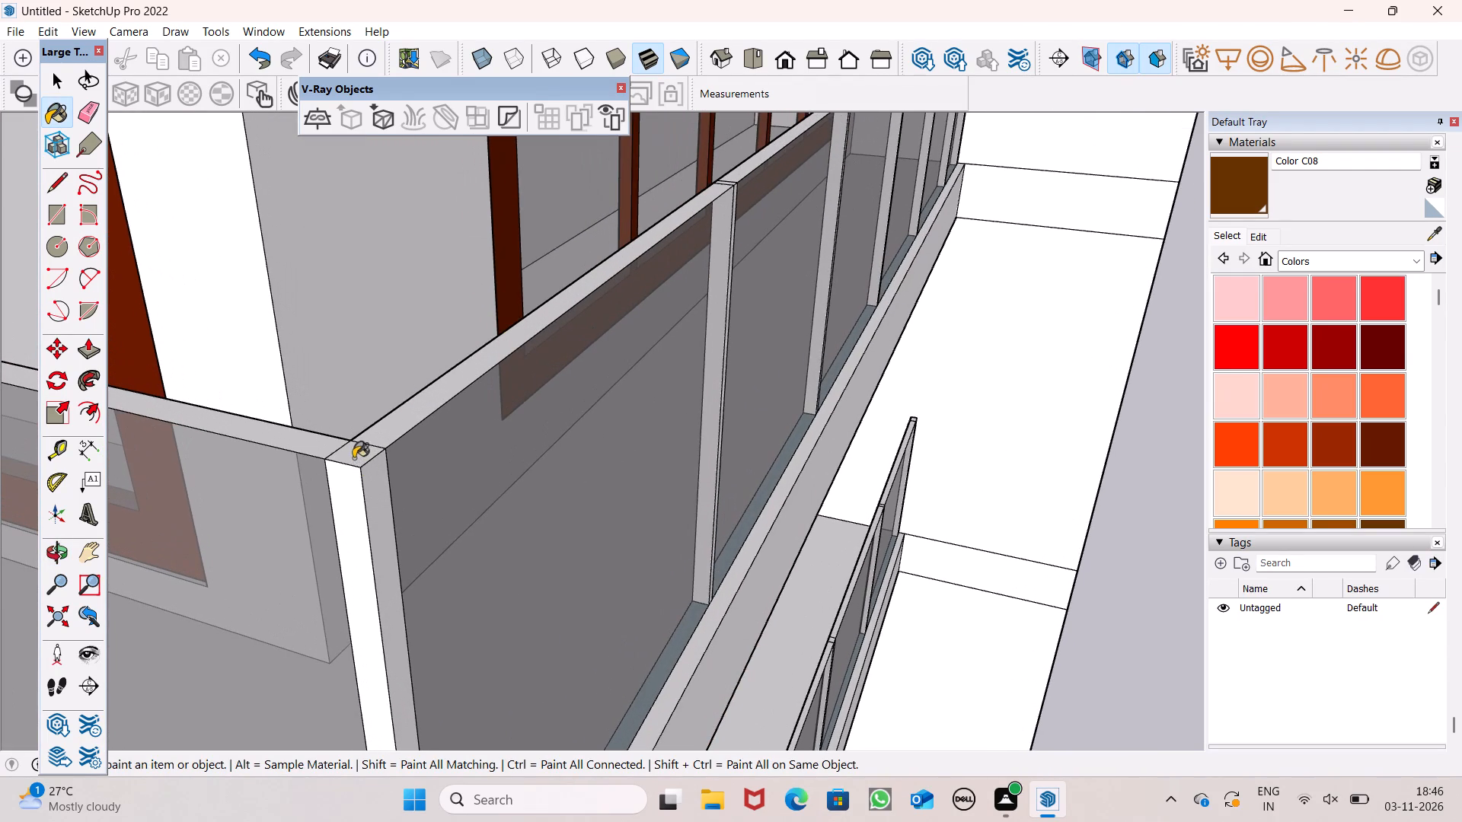
{"action": "left_click", "coordinate": [353, 456]}
{"action": "left_click", "coordinate": [335, 486]}
{"action": "left_click", "coordinate": [367, 475]}
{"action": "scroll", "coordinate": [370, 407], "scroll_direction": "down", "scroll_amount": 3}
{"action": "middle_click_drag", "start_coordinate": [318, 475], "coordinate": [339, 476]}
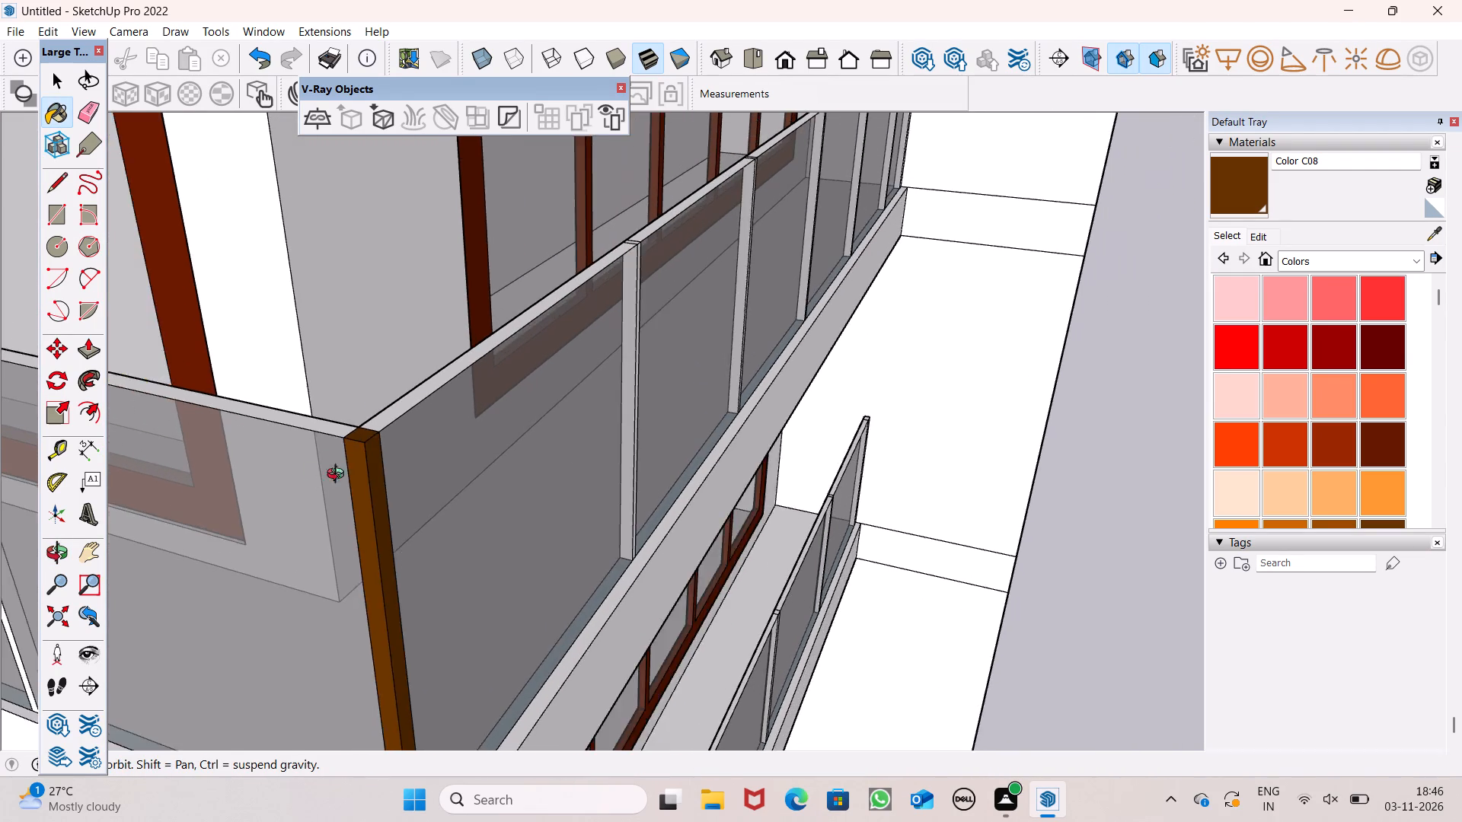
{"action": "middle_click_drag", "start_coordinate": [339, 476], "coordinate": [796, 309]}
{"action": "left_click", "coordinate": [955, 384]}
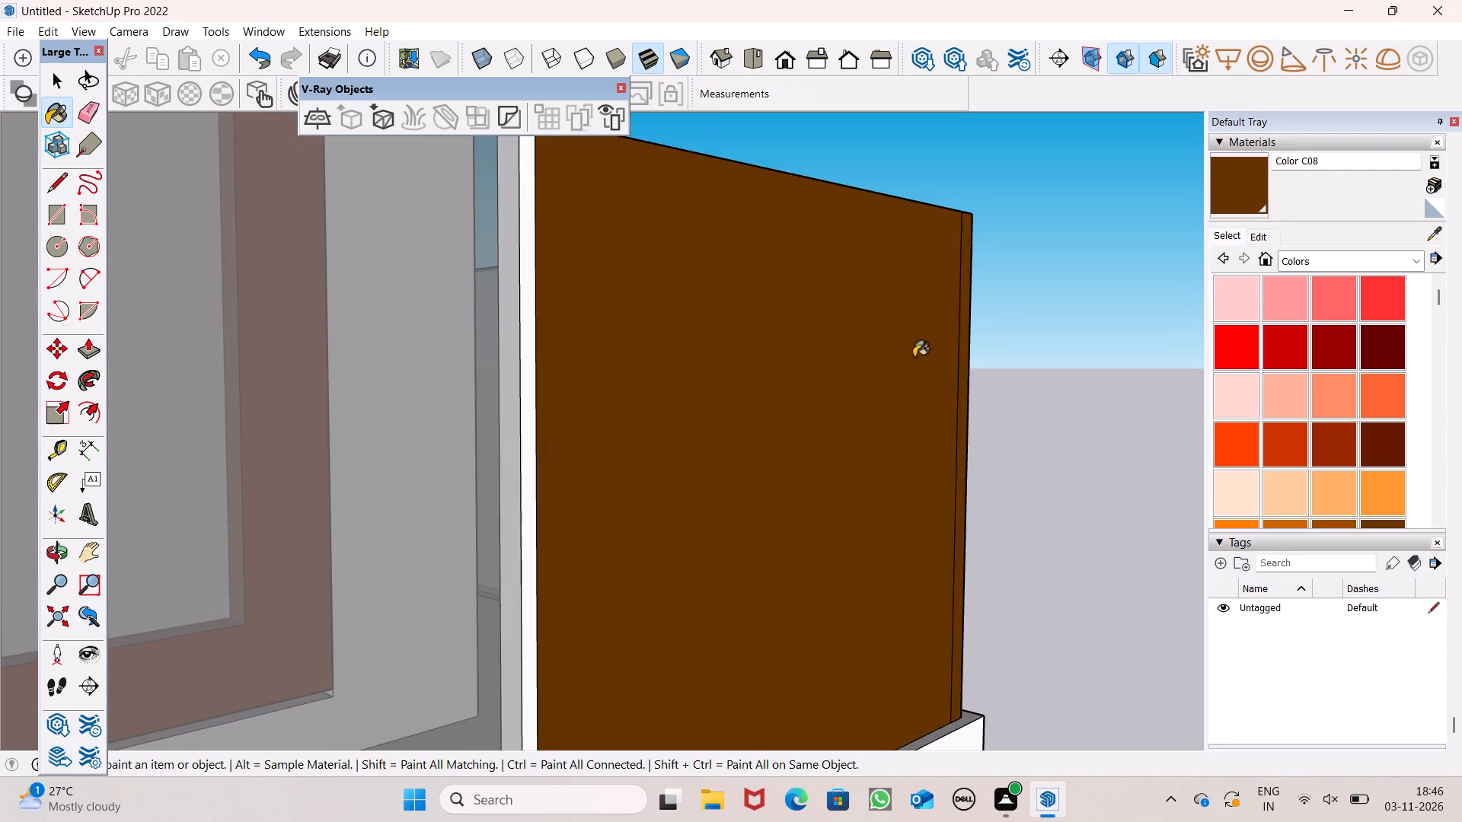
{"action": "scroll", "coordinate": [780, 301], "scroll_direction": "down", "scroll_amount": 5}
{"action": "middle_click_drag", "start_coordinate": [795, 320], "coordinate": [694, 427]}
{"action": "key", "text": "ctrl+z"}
Paint the outer and top faces of the upper stacked balcony's railing post next to the corner with brown Color C08.
{"action": "scroll", "coordinate": [542, 425], "scroll_direction": "up", "scroll_amount": 2}
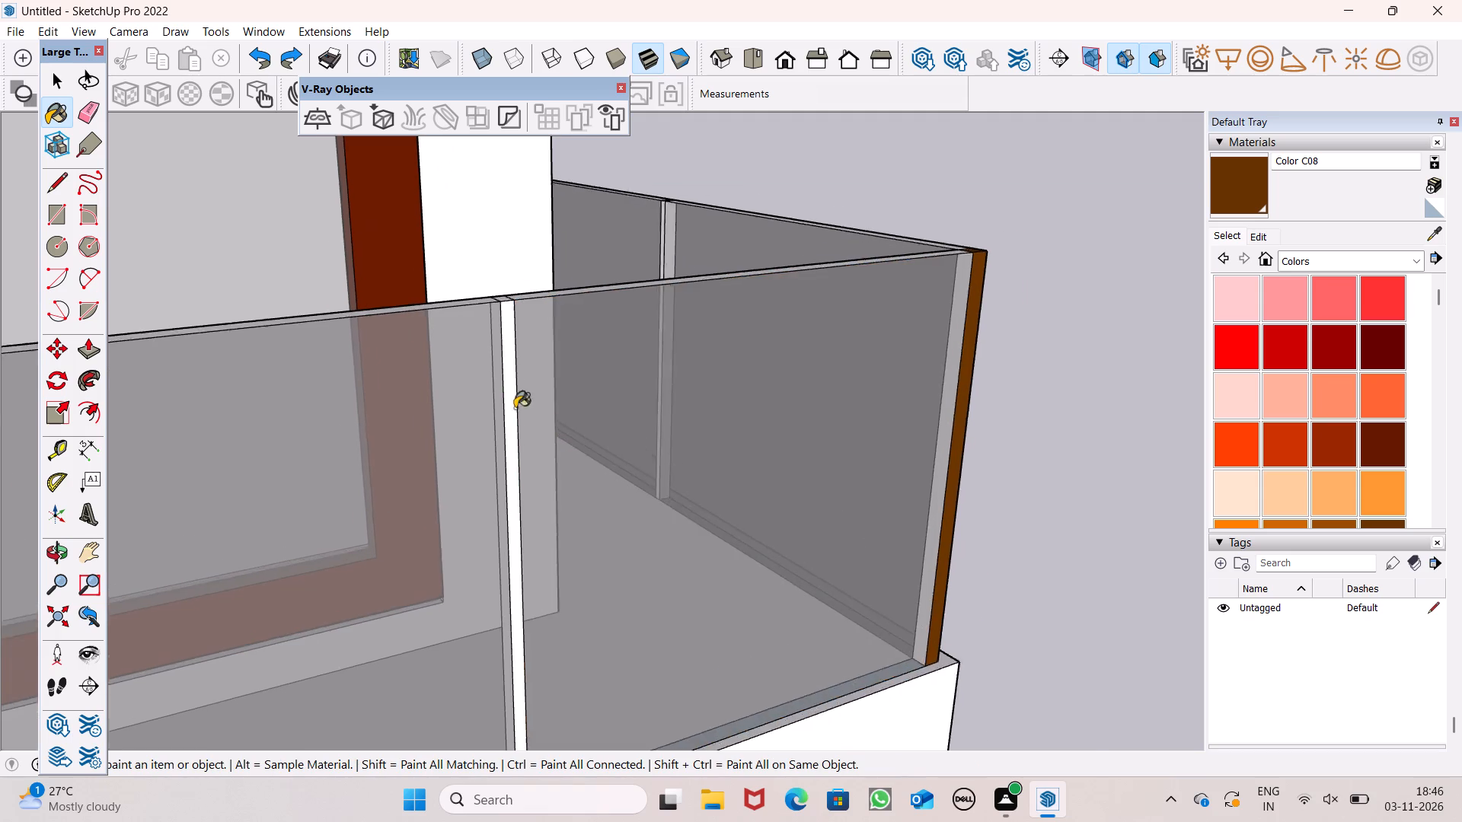
{"action": "scroll", "coordinate": [515, 408], "scroll_direction": "up", "scroll_amount": 4}
{"action": "left_click", "coordinate": [500, 273]}
{"action": "middle_click_drag", "start_coordinate": [509, 317], "coordinate": [576, 410]}
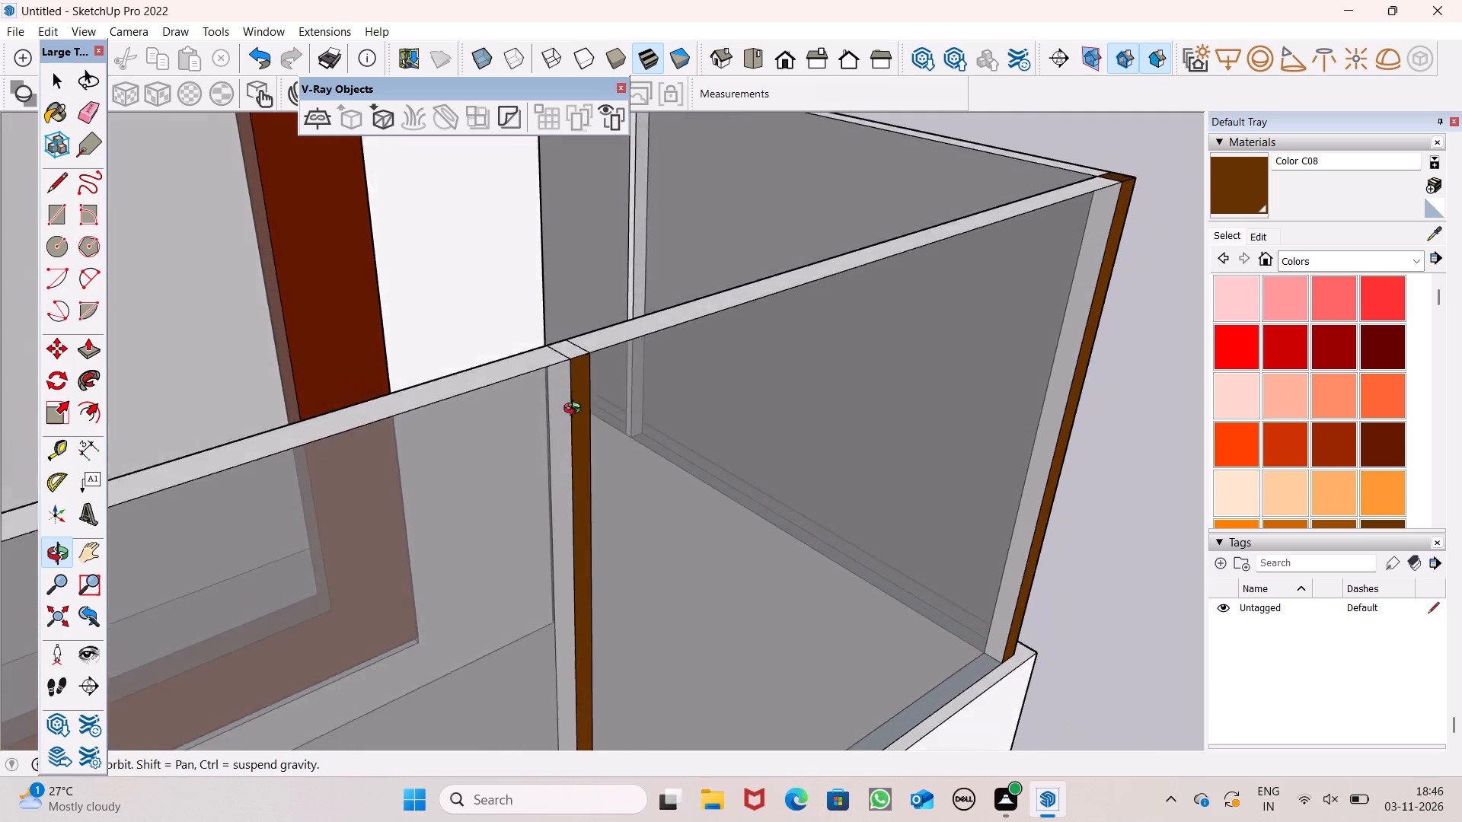
{"action": "middle_click_drag", "start_coordinate": [576, 410], "coordinate": [727, 381]}
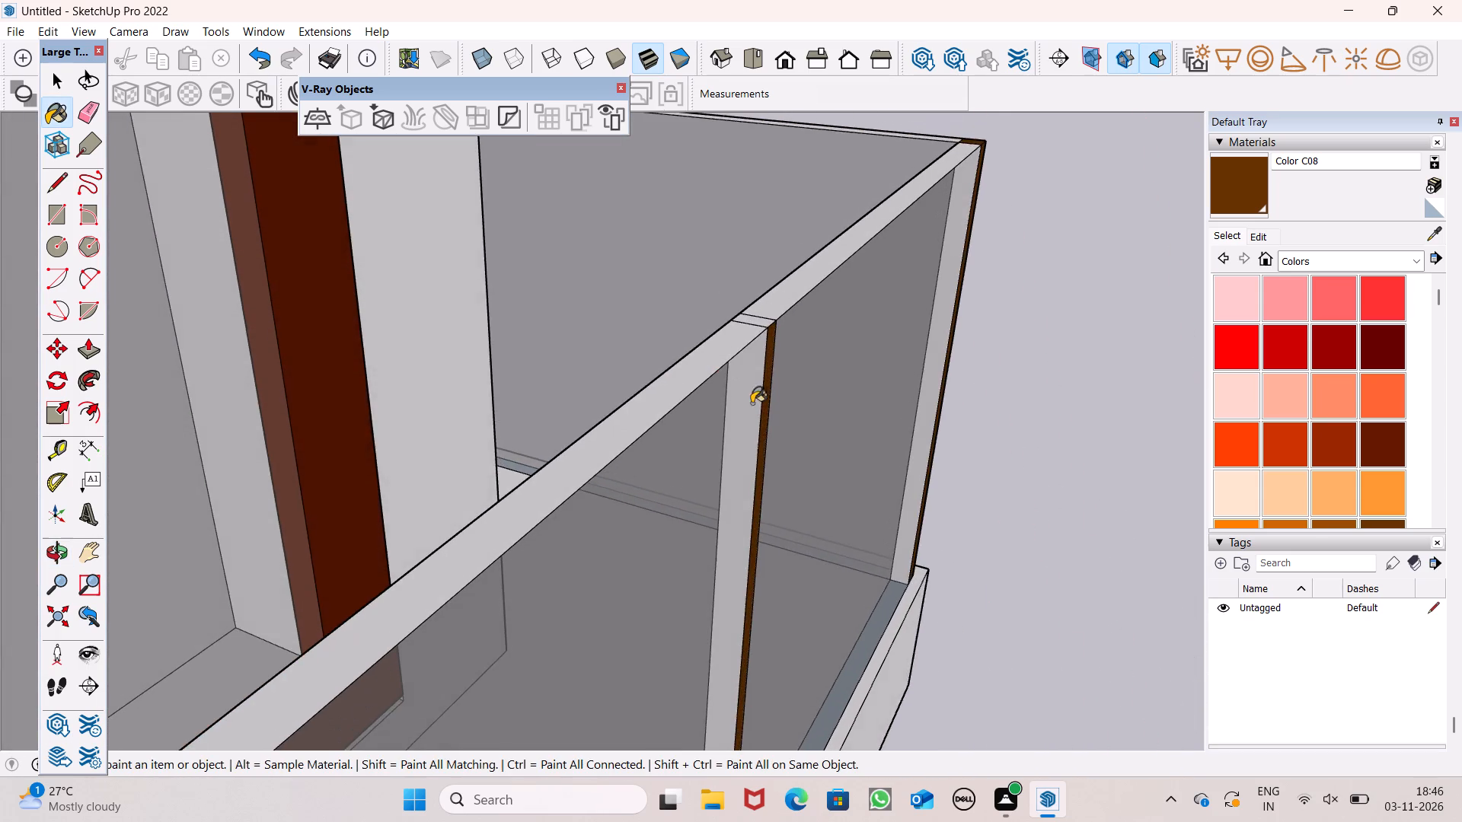
{"action": "scroll", "coordinate": [793, 438], "scroll_direction": "up", "scroll_amount": 1}
{"action": "scroll", "coordinate": [707, 362], "scroll_direction": "down", "scroll_amount": 12}
{"action": "scroll", "coordinate": [698, 349], "scroll_direction": "up", "scroll_amount": 7}
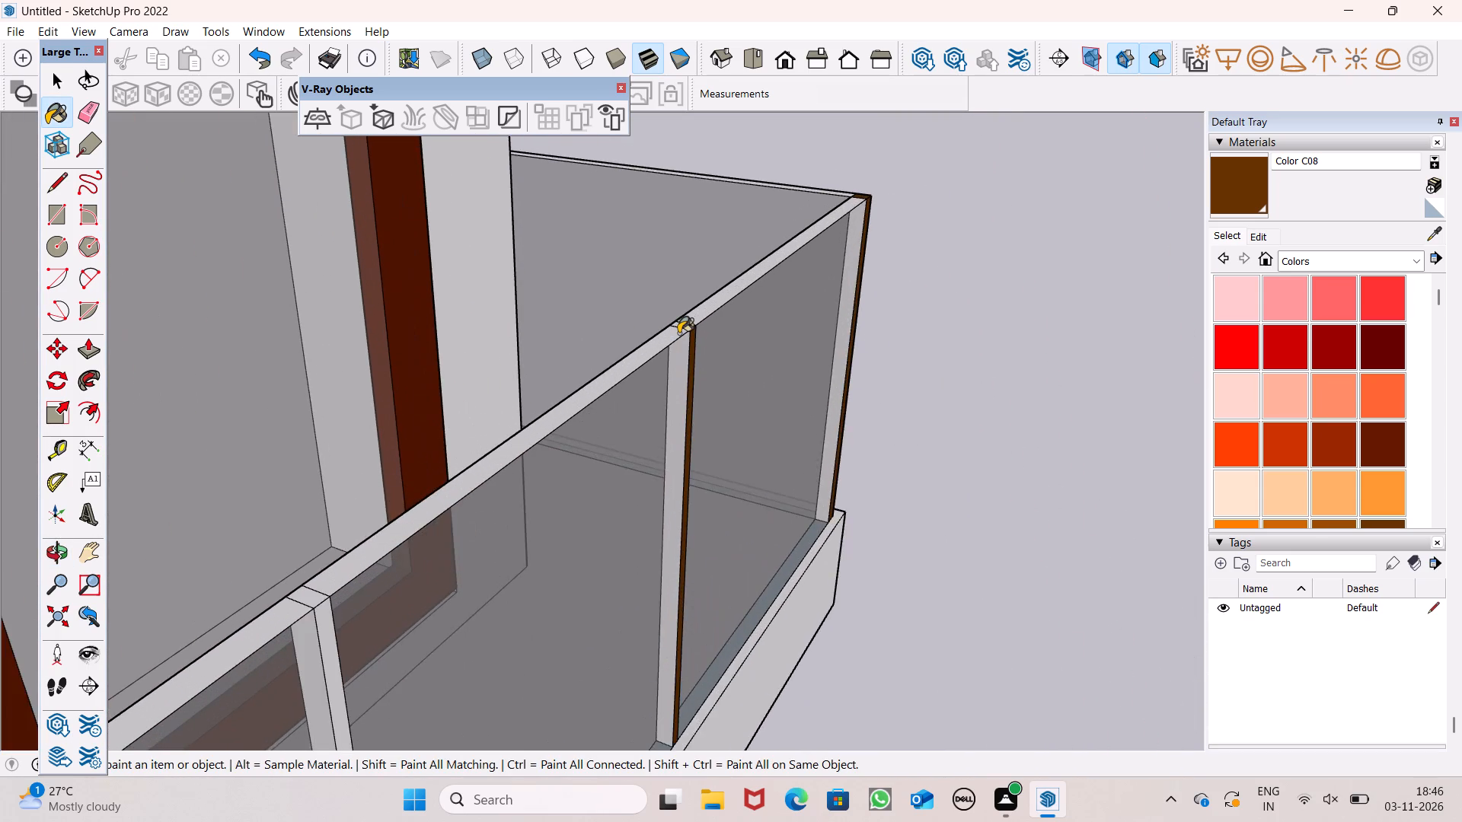
{"action": "scroll", "coordinate": [678, 333], "scroll_direction": "up", "scroll_amount": 6}
{"action": "left_click", "coordinate": [688, 323]}
{"action": "scroll", "coordinate": [744, 258], "scroll_direction": "down", "scroll_amount": 5}
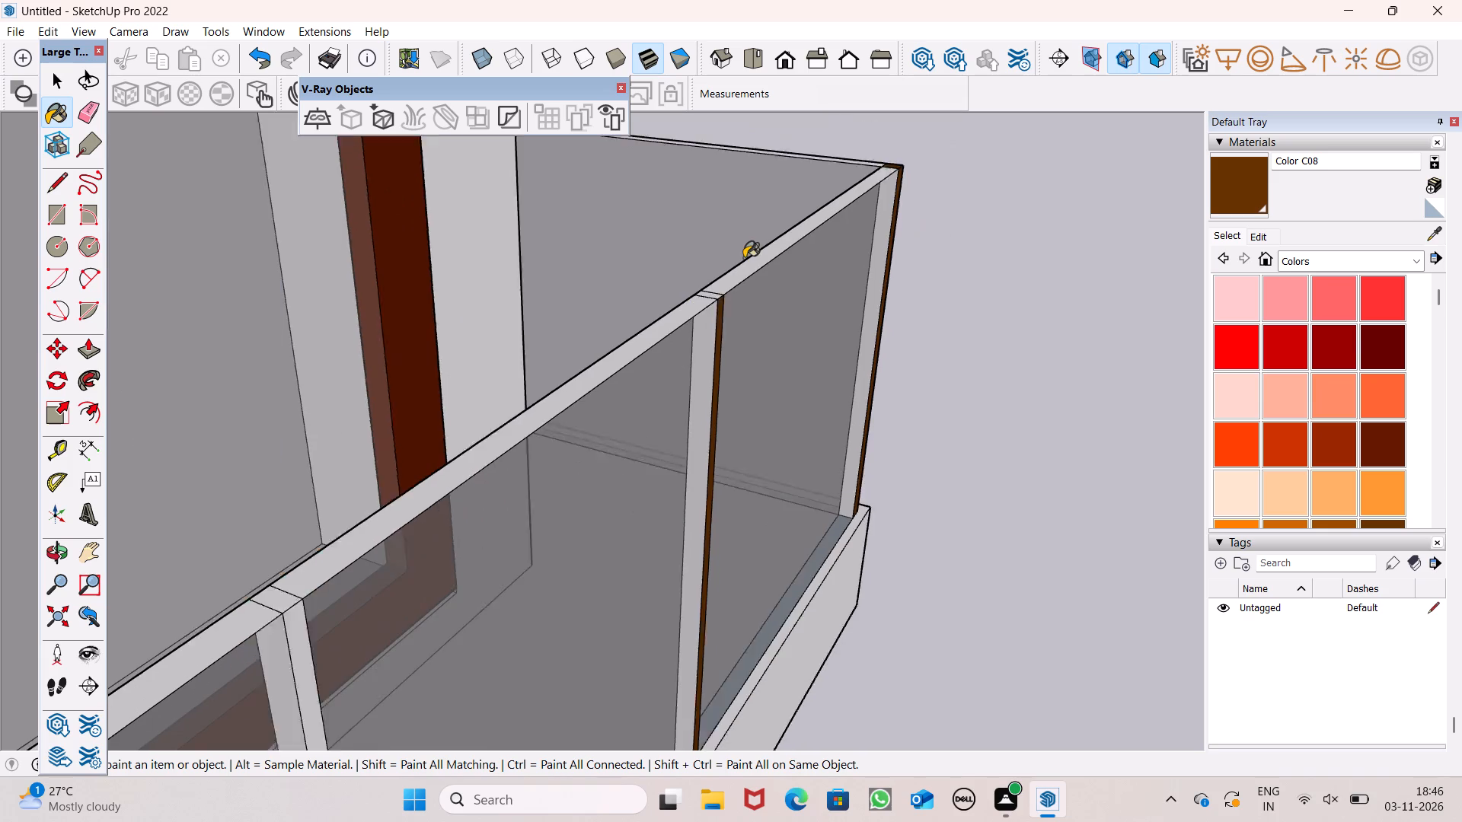
{"action": "scroll", "coordinate": [744, 258], "scroll_direction": "down", "scroll_amount": 3}
{"action": "scroll", "coordinate": [730, 283], "scroll_direction": "up", "scroll_amount": 13}
{"action": "left_click", "coordinate": [717, 280]}
{"action": "scroll", "coordinate": [733, 219], "scroll_direction": "down", "scroll_amount": 5}
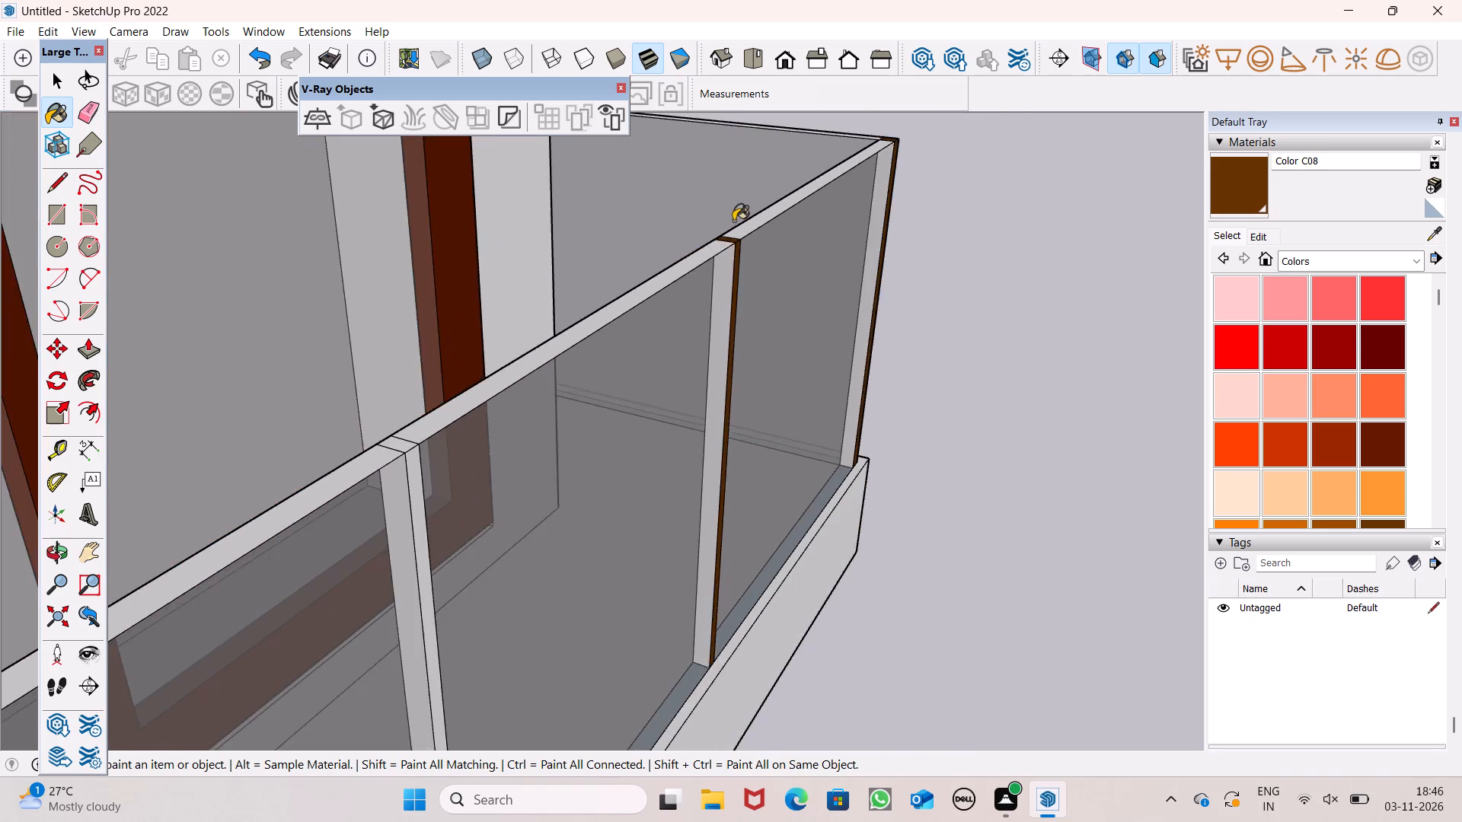
{"action": "scroll", "coordinate": [733, 221], "scroll_direction": "down", "scroll_amount": 6}
Paint the outer faces of the remaining posts along the same upper balcony railing side, through the end post, brown Color C08.
{"action": "middle_click_drag", "start_coordinate": [858, 295], "coordinate": [344, 300]}
{"action": "scroll", "coordinate": [682, 234], "scroll_direction": "down", "scroll_amount": 8}
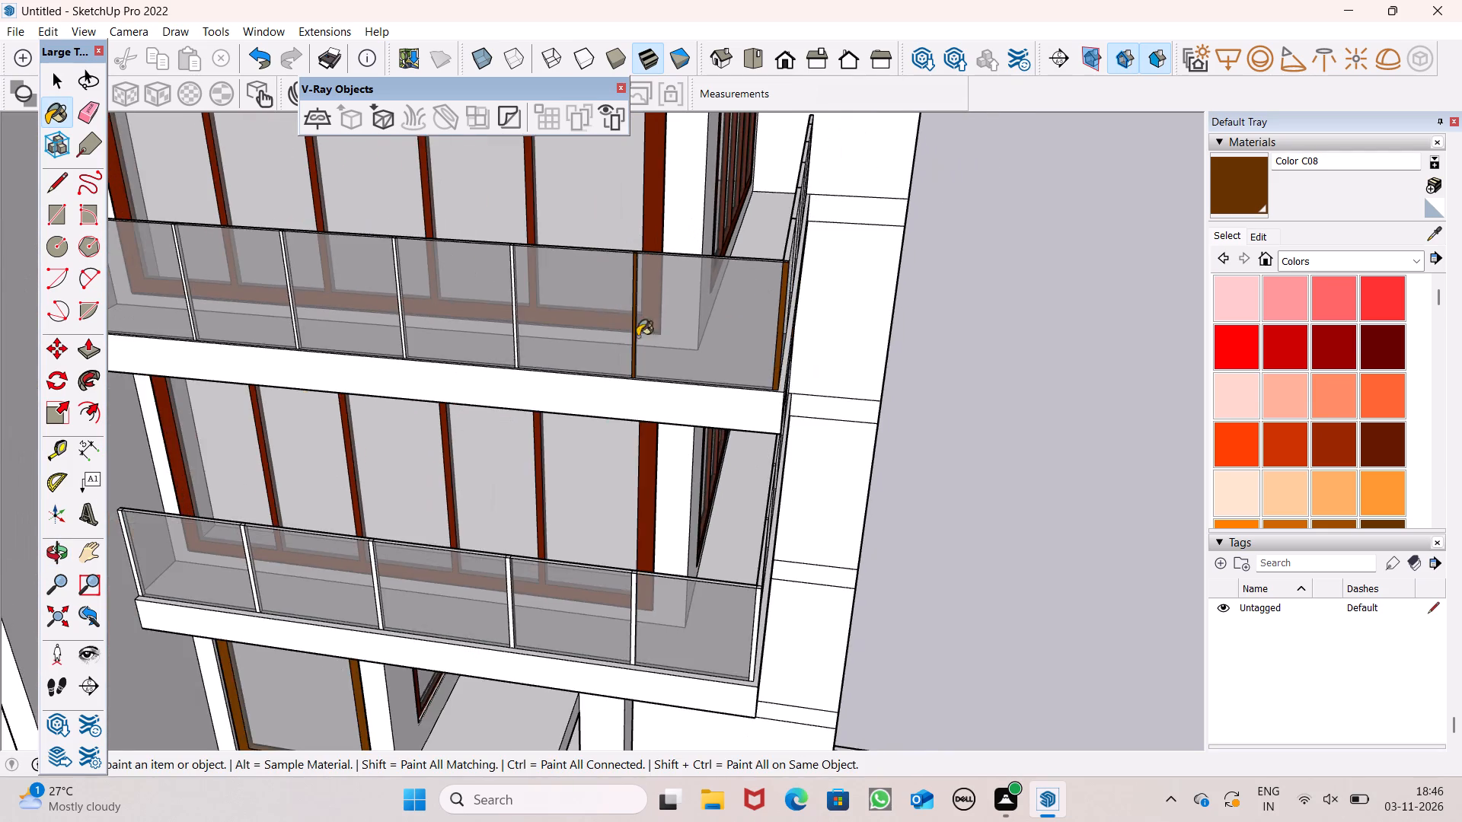
{"action": "scroll", "coordinate": [593, 342], "scroll_direction": "up", "scroll_amount": 6}
{"action": "scroll", "coordinate": [452, 295], "scroll_direction": "up", "scroll_amount": 7}
{"action": "left_click", "coordinate": [471, 287]}
{"action": "left_click", "coordinate": [462, 285]}
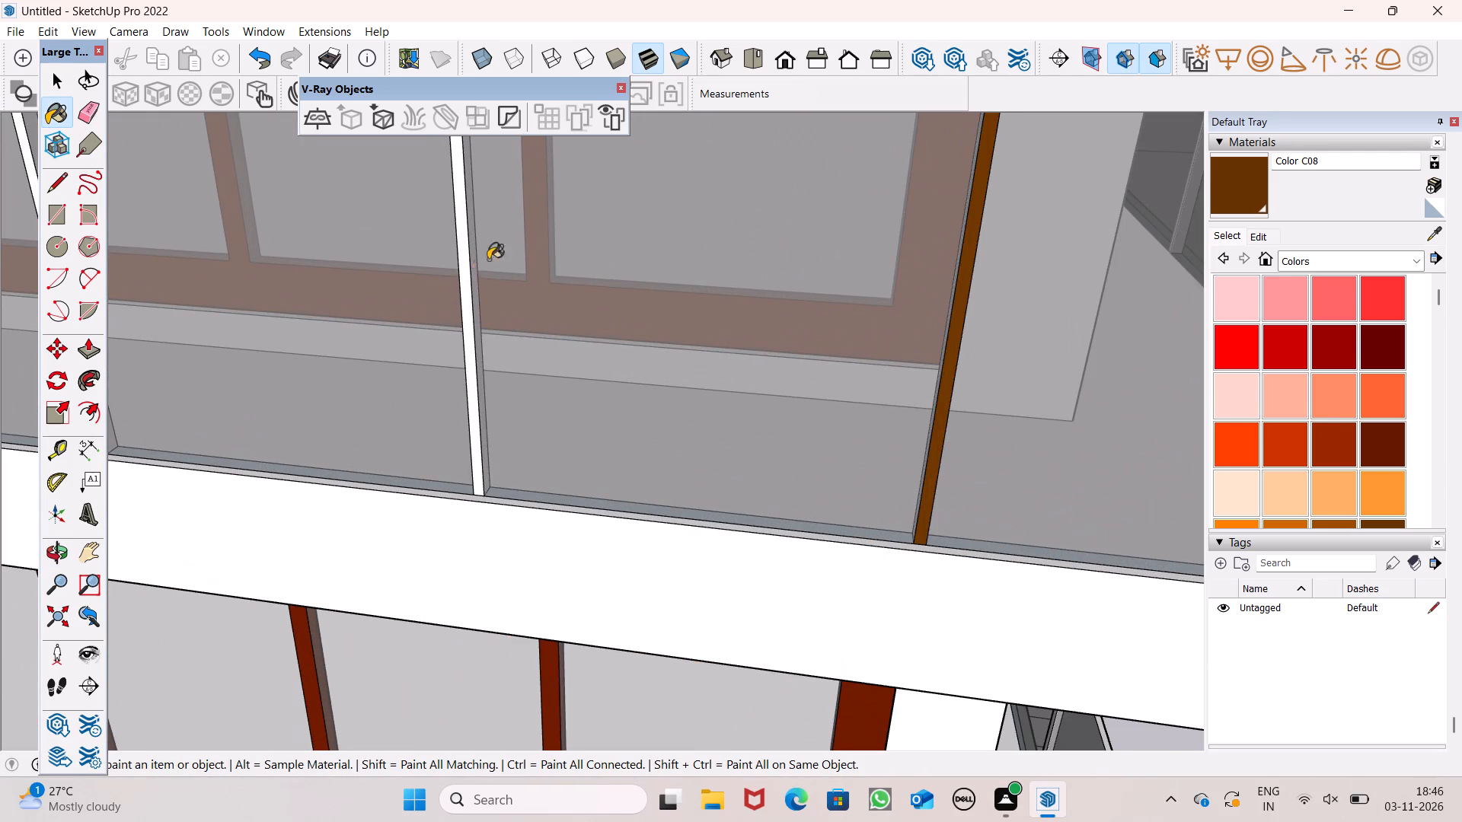
{"action": "scroll", "coordinate": [551, 240], "scroll_direction": "down", "scroll_amount": 8}
{"action": "scroll", "coordinate": [868, 330], "scroll_direction": "down", "scroll_amount": 6}
{"action": "scroll", "coordinate": [484, 256], "scroll_direction": "up", "scroll_amount": 7}
{"action": "left_click", "coordinate": [583, 244]}
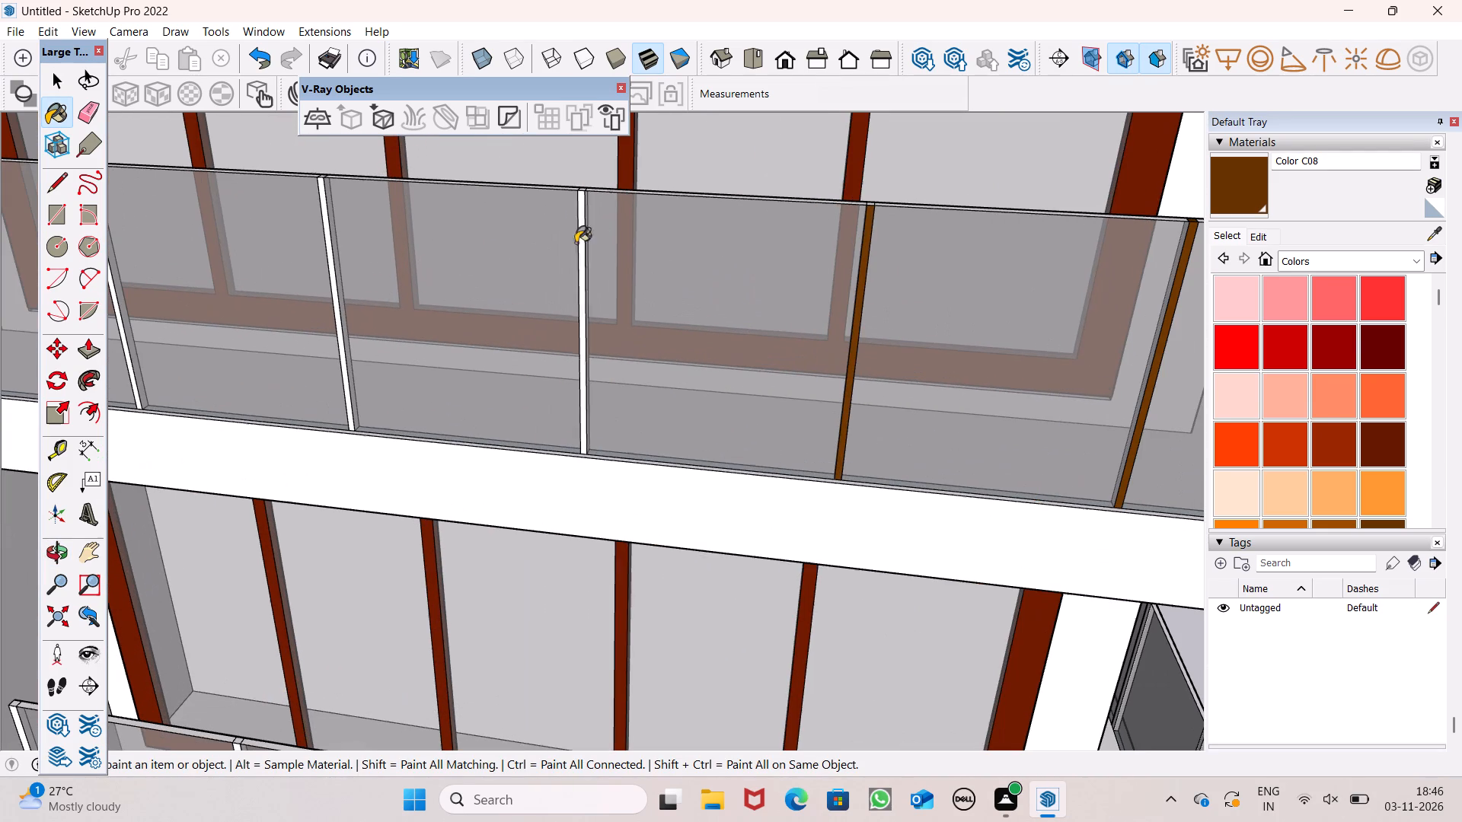
{"action": "left_click", "coordinate": [326, 225]}
{"action": "scroll", "coordinate": [496, 228], "scroll_direction": "down", "scroll_amount": 7}
{"action": "scroll", "coordinate": [340, 253], "scroll_direction": "up", "scroll_amount": 5}
{"action": "left_click", "coordinate": [266, 248]}
{"action": "scroll", "coordinate": [477, 260], "scroll_direction": "down", "scroll_amount": 8}
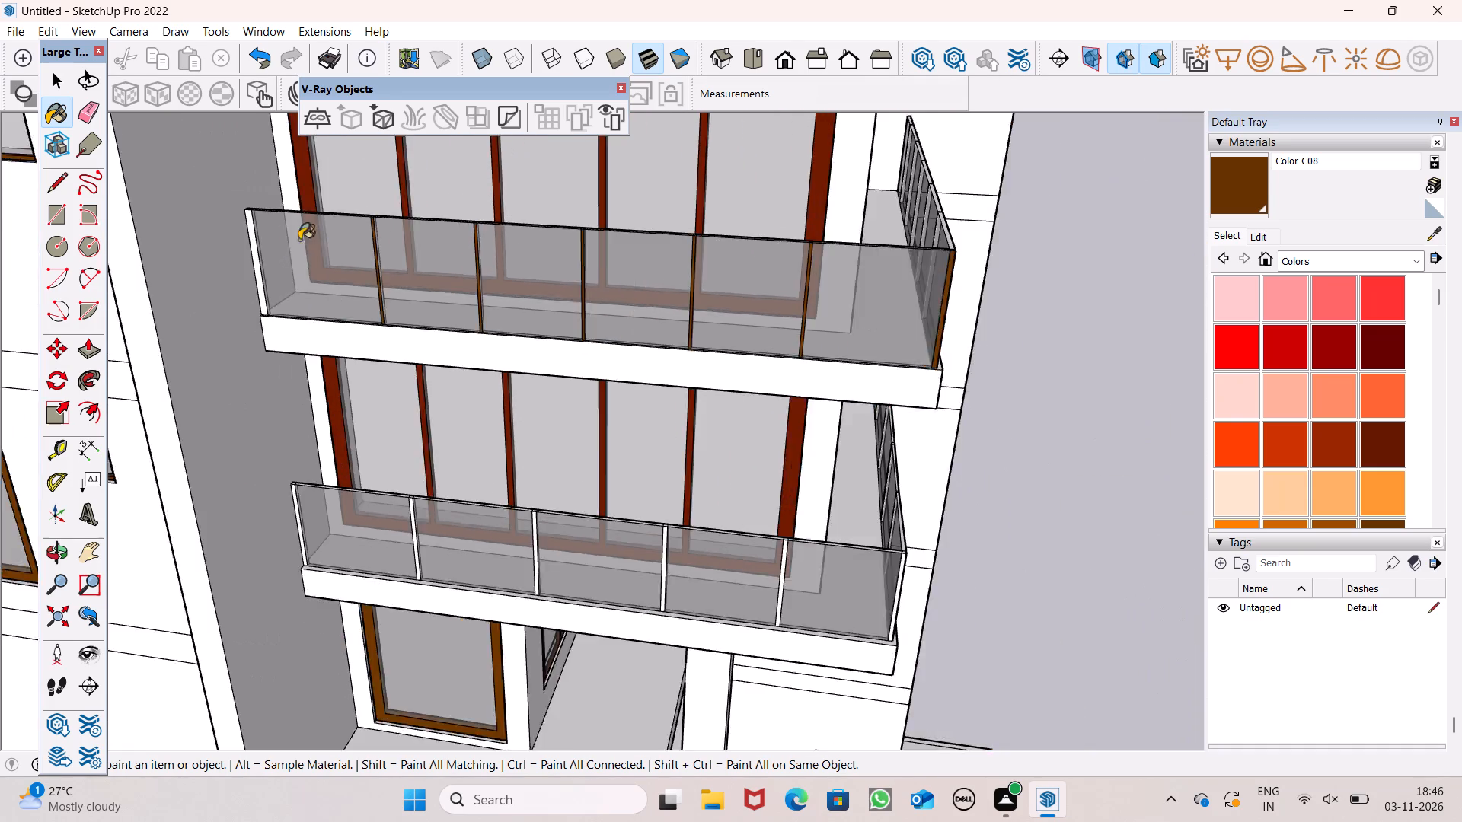
{"action": "scroll", "coordinate": [276, 237], "scroll_direction": "up", "scroll_amount": 6}
{"action": "left_click", "coordinate": [239, 231]}
{"action": "scroll", "coordinate": [241, 202], "scroll_direction": "down", "scroll_amount": 12}
Paint the top and outer faces of the first post past the corner on the upper balcony's adjoining railing side brown.
{"action": "middle_click_drag", "start_coordinate": [449, 280], "coordinate": [291, 414]}
{"action": "scroll", "coordinate": [538, 429], "scroll_direction": "up", "scroll_amount": 7}
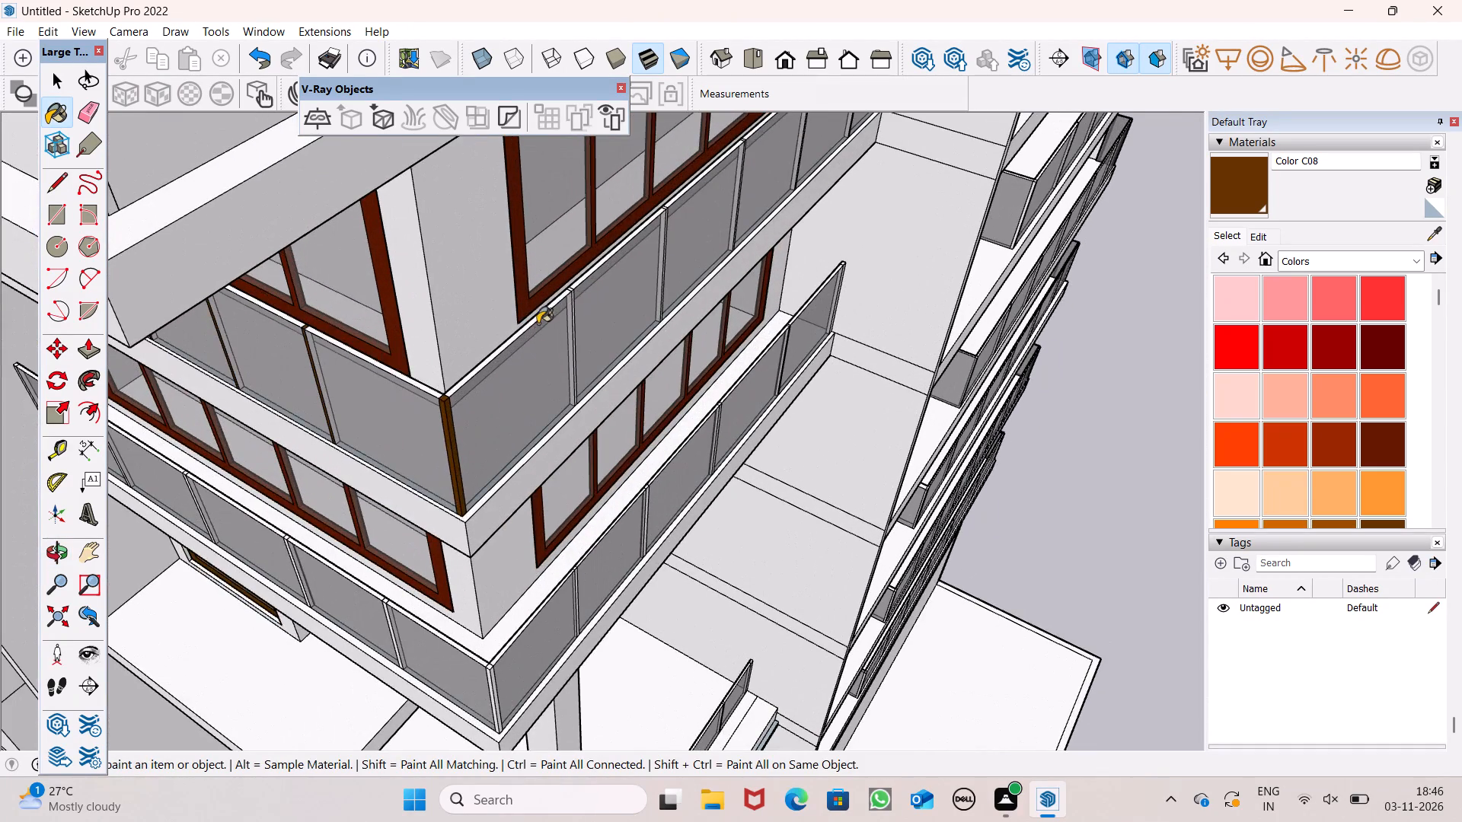
{"action": "scroll", "coordinate": [546, 317], "scroll_direction": "up", "scroll_amount": 8}
{"action": "scroll", "coordinate": [599, 286], "scroll_direction": "up", "scroll_amount": 13}
{"action": "left_click", "coordinate": [585, 236]}
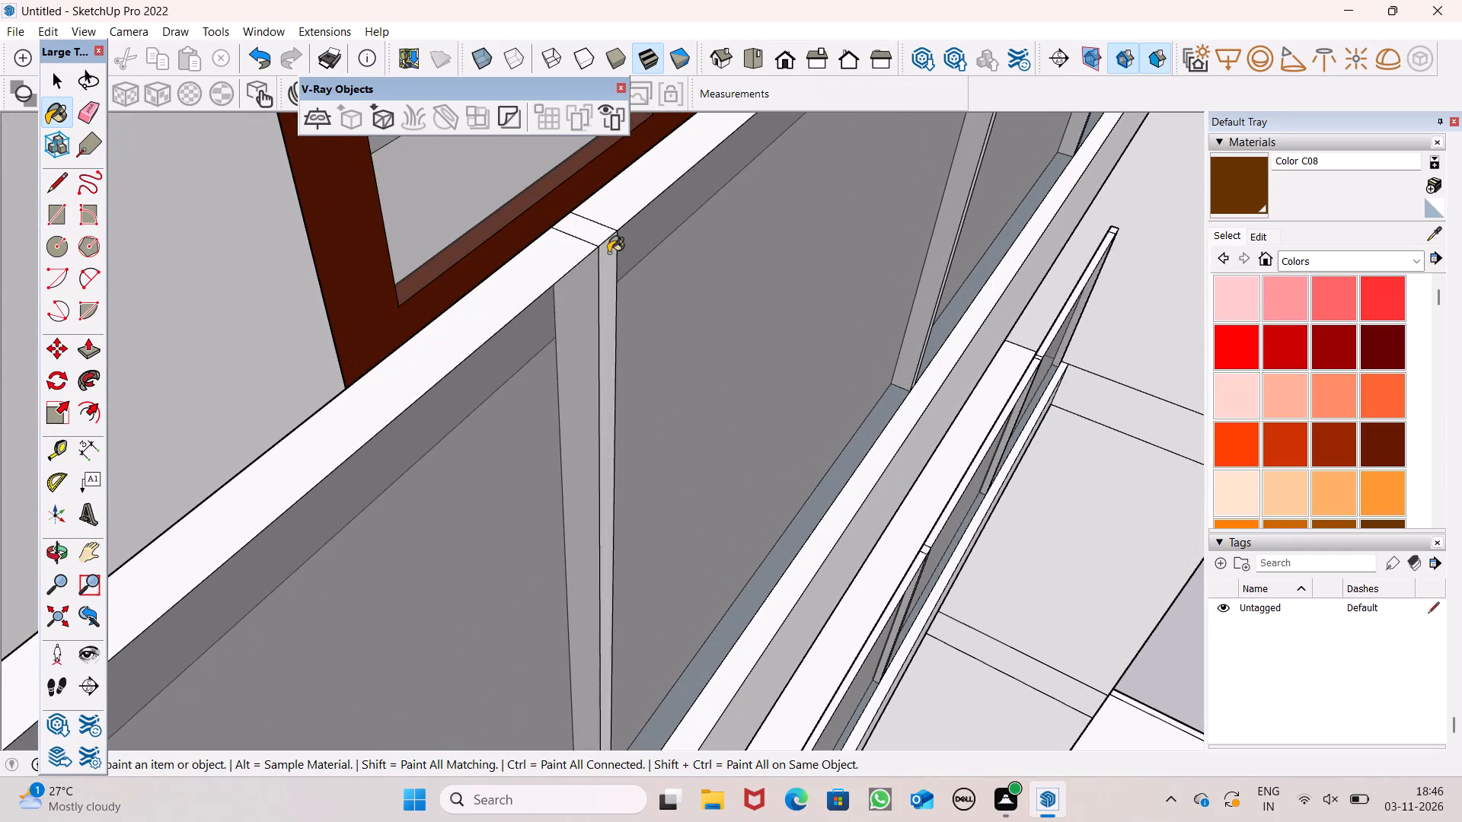
{"action": "left_click", "coordinate": [610, 253]}
{"action": "left_click", "coordinate": [572, 231]}
{"action": "scroll", "coordinate": [536, 240], "scroll_direction": "down", "scroll_amount": 8}
{"action": "scroll", "coordinate": [450, 320], "scroll_direction": "down", "scroll_amount": 6}
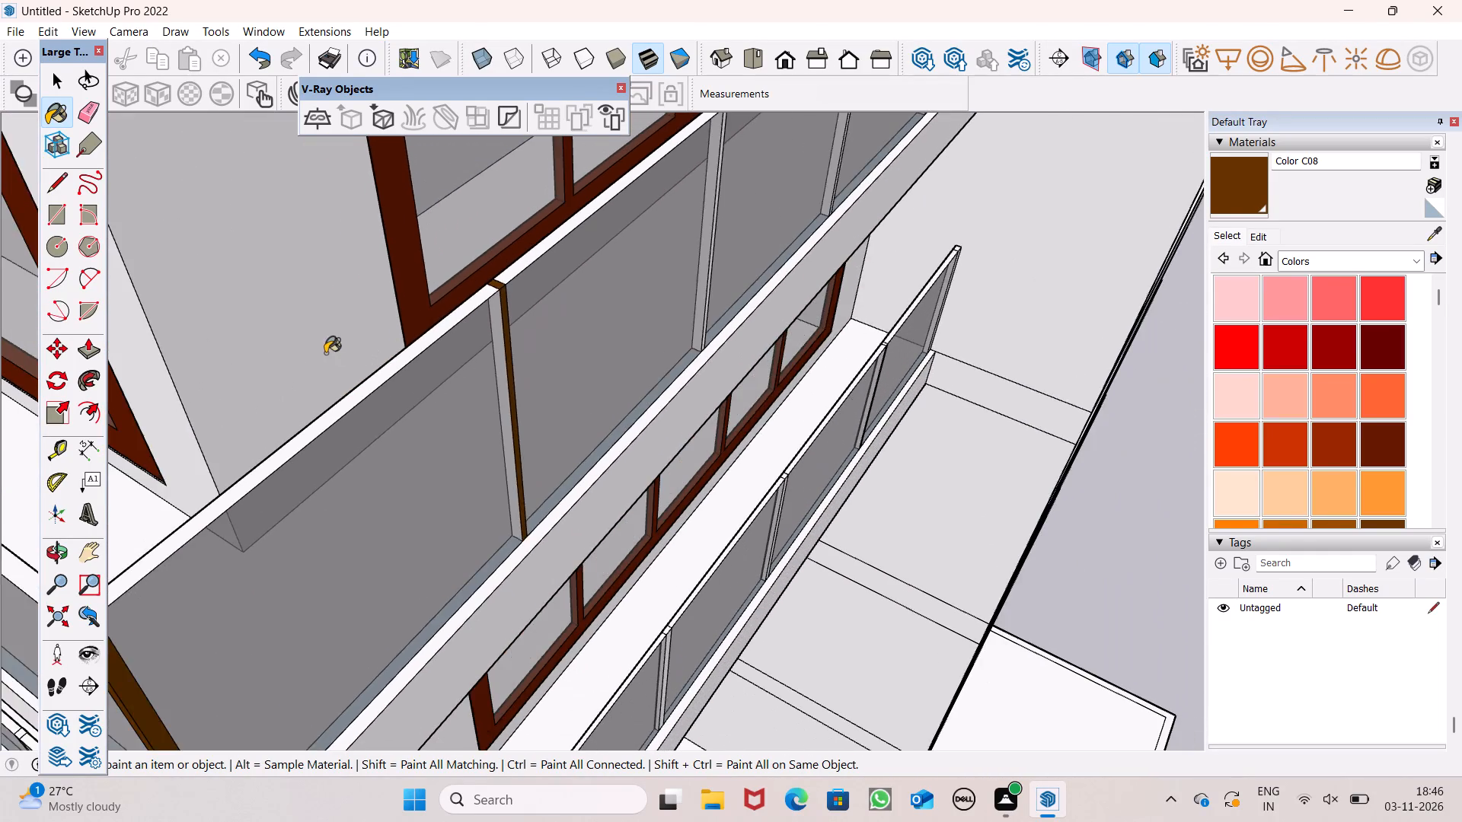
{"action": "scroll", "coordinate": [323, 353], "scroll_direction": "down", "scroll_amount": 3}
Paint the inner faces of the first two posts past the corner on the adjoining railing side brown Color C08.
{"action": "middle_click_drag", "start_coordinate": [516, 352], "coordinate": [933, 260]}
{"action": "scroll", "coordinate": [877, 218], "scroll_direction": "up", "scroll_amount": 3}
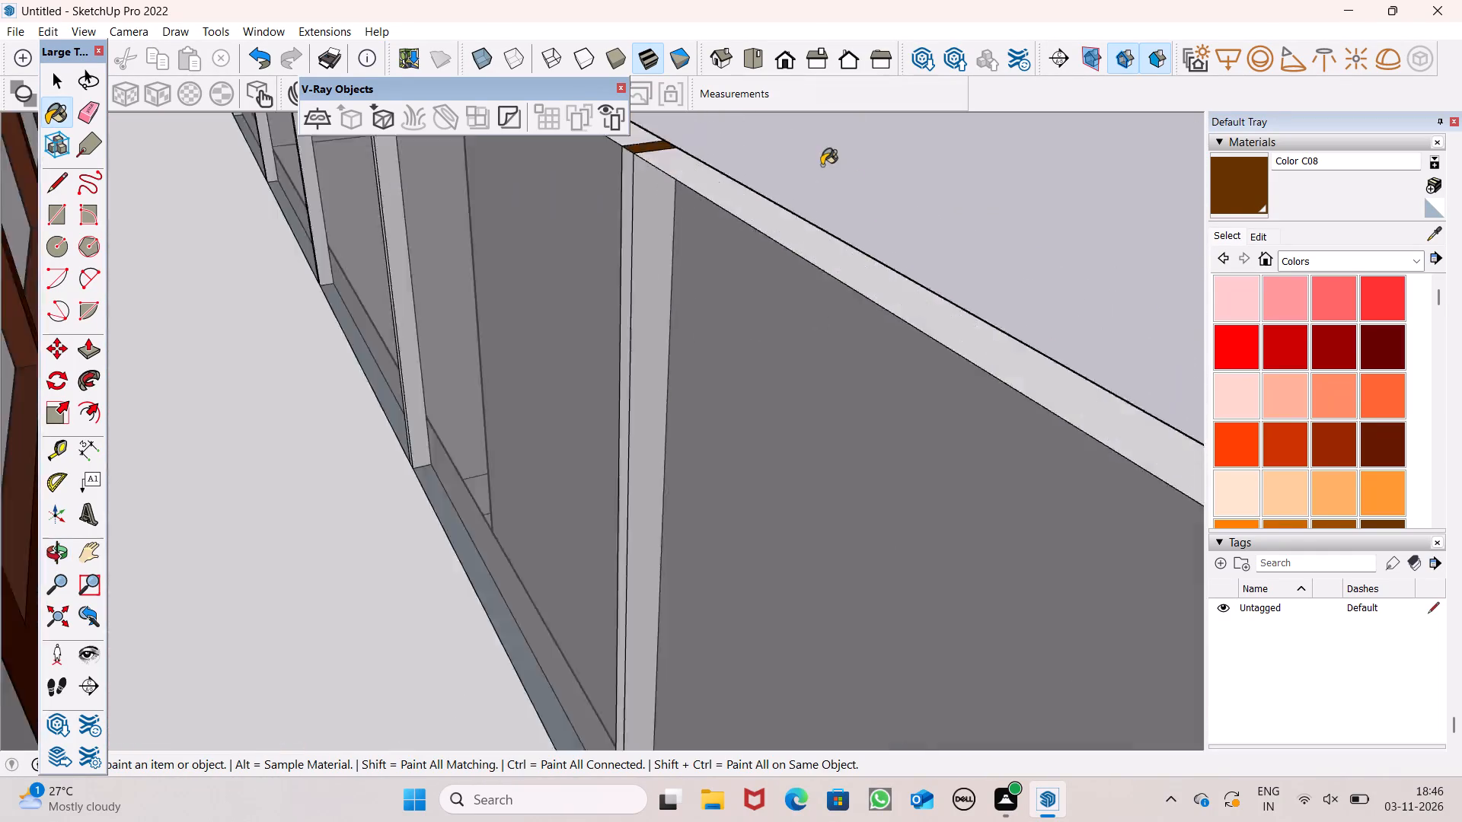
{"action": "scroll", "coordinate": [822, 165], "scroll_direction": "up", "scroll_amount": 4}
{"action": "scroll", "coordinate": [767, 151], "scroll_direction": "down", "scroll_amount": 5}
{"action": "scroll", "coordinate": [611, 160], "scroll_direction": "up", "scroll_amount": 6}
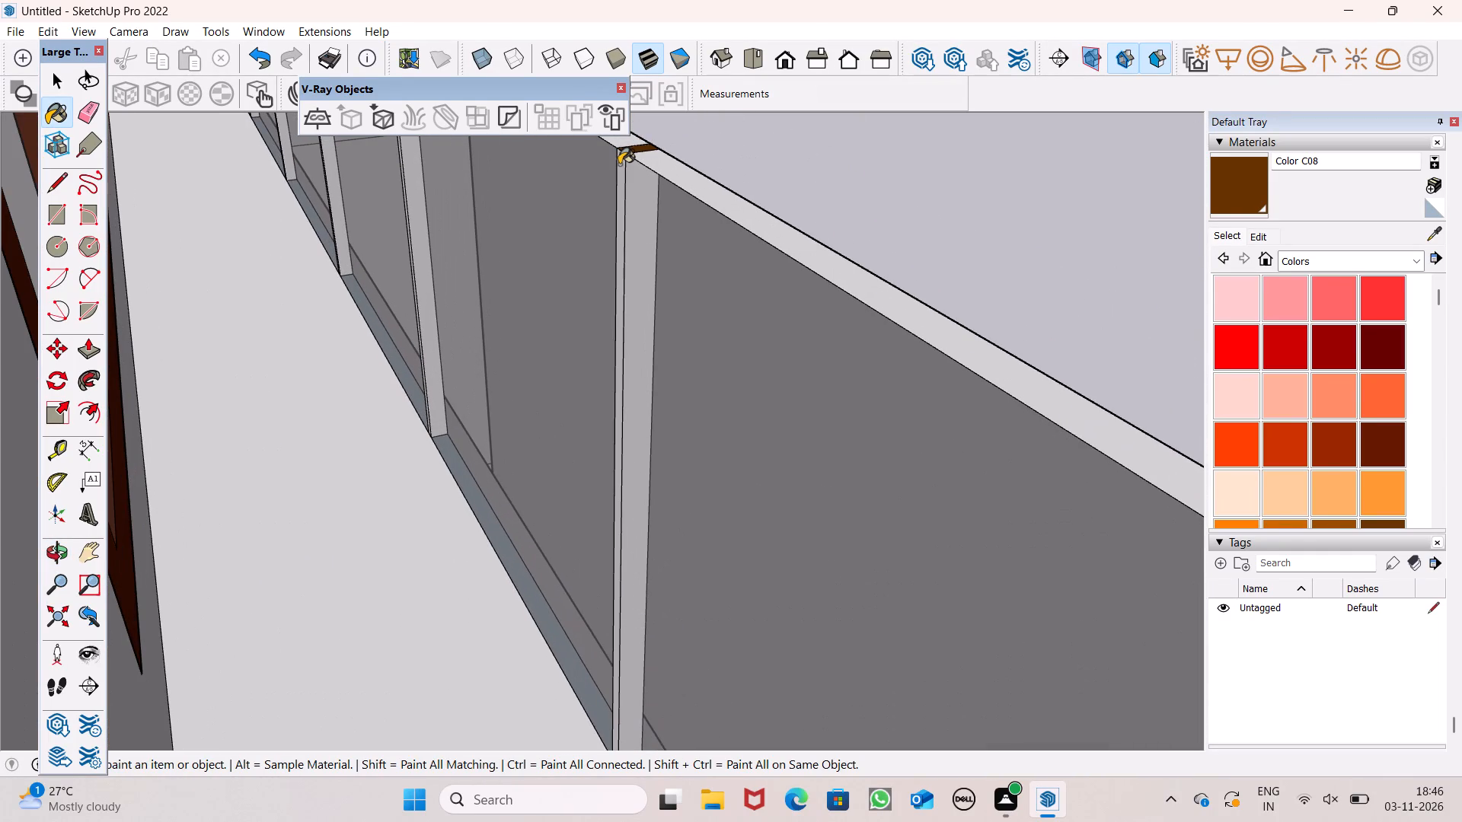
{"action": "left_click", "coordinate": [621, 161]}
{"action": "scroll", "coordinate": [394, 151], "scroll_direction": "up", "scroll_amount": 7}
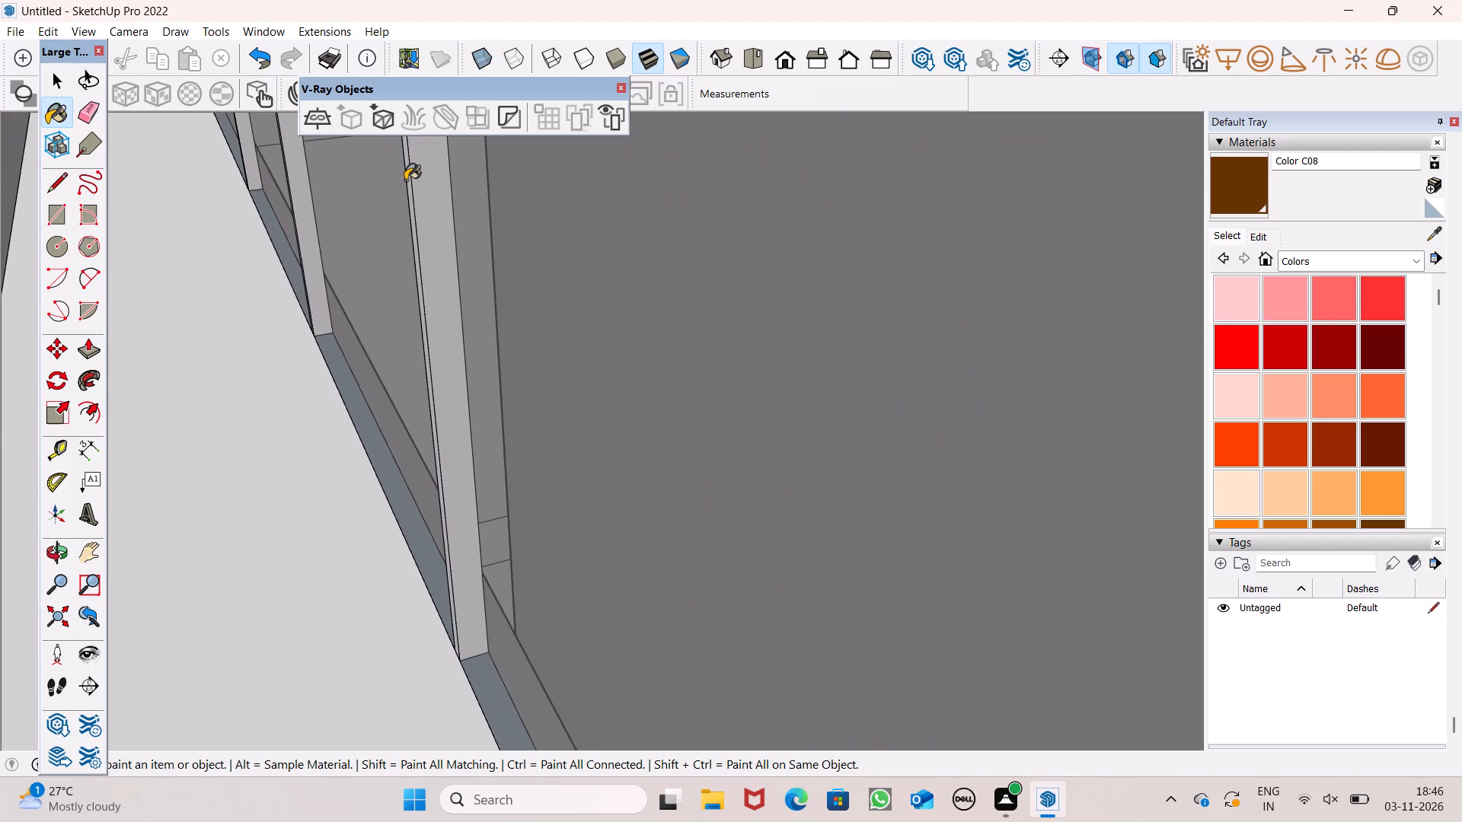
{"action": "left_click", "coordinate": [409, 178]}
{"action": "scroll", "coordinate": [436, 199], "scroll_direction": "down", "scroll_amount": 6}
Paint the top and outer faces of the second post on the adjoining upper balcony railing side brown Color C08.
{"action": "middle_click_drag", "start_coordinate": [447, 234], "coordinate": [258, 511]}
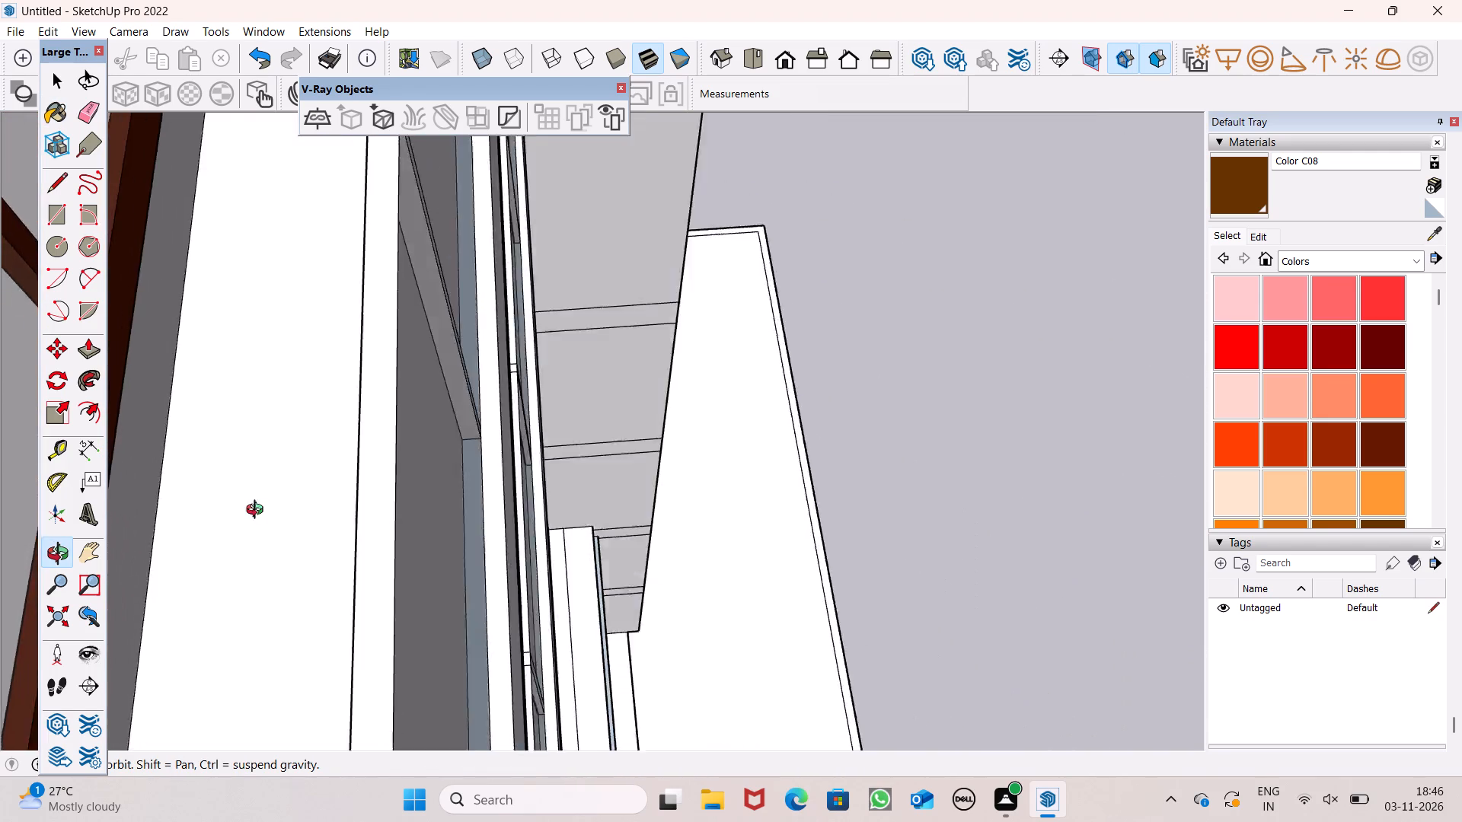
{"action": "middle_click_drag", "start_coordinate": [258, 511], "coordinate": [0, 461]}
{"action": "scroll", "coordinate": [353, 441], "scroll_direction": "down", "scroll_amount": 7}
{"action": "scroll", "coordinate": [360, 355], "scroll_direction": "down", "scroll_amount": 4}
{"action": "scroll", "coordinate": [392, 298], "scroll_direction": "up", "scroll_amount": 7}
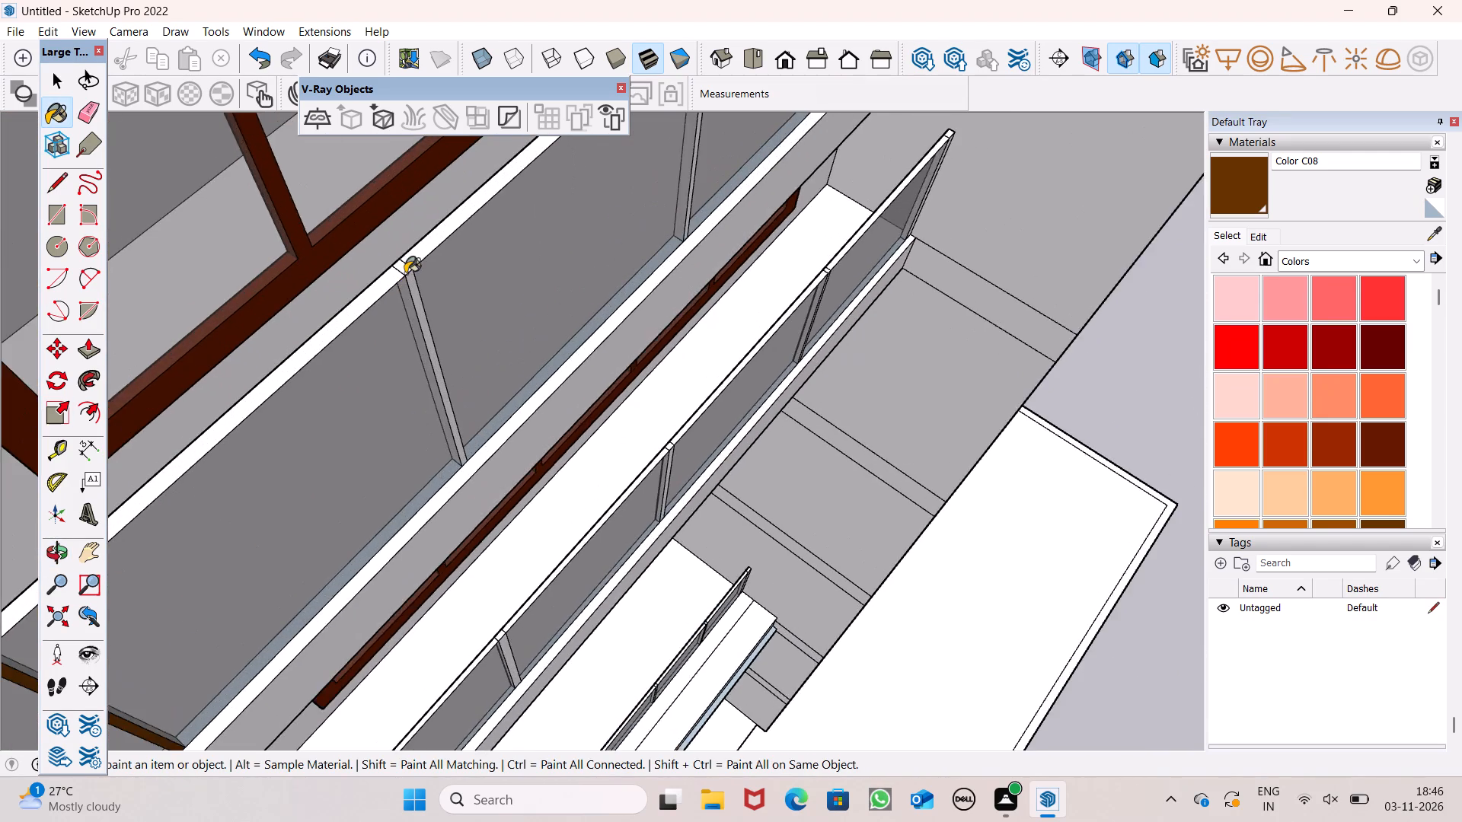
{"action": "scroll", "coordinate": [405, 273], "scroll_direction": "up", "scroll_amount": 9}
{"action": "left_click", "coordinate": [401, 269]}
{"action": "left_click", "coordinate": [418, 284]}
{"action": "scroll", "coordinate": [314, 360], "scroll_direction": "down", "scroll_amount": 8}
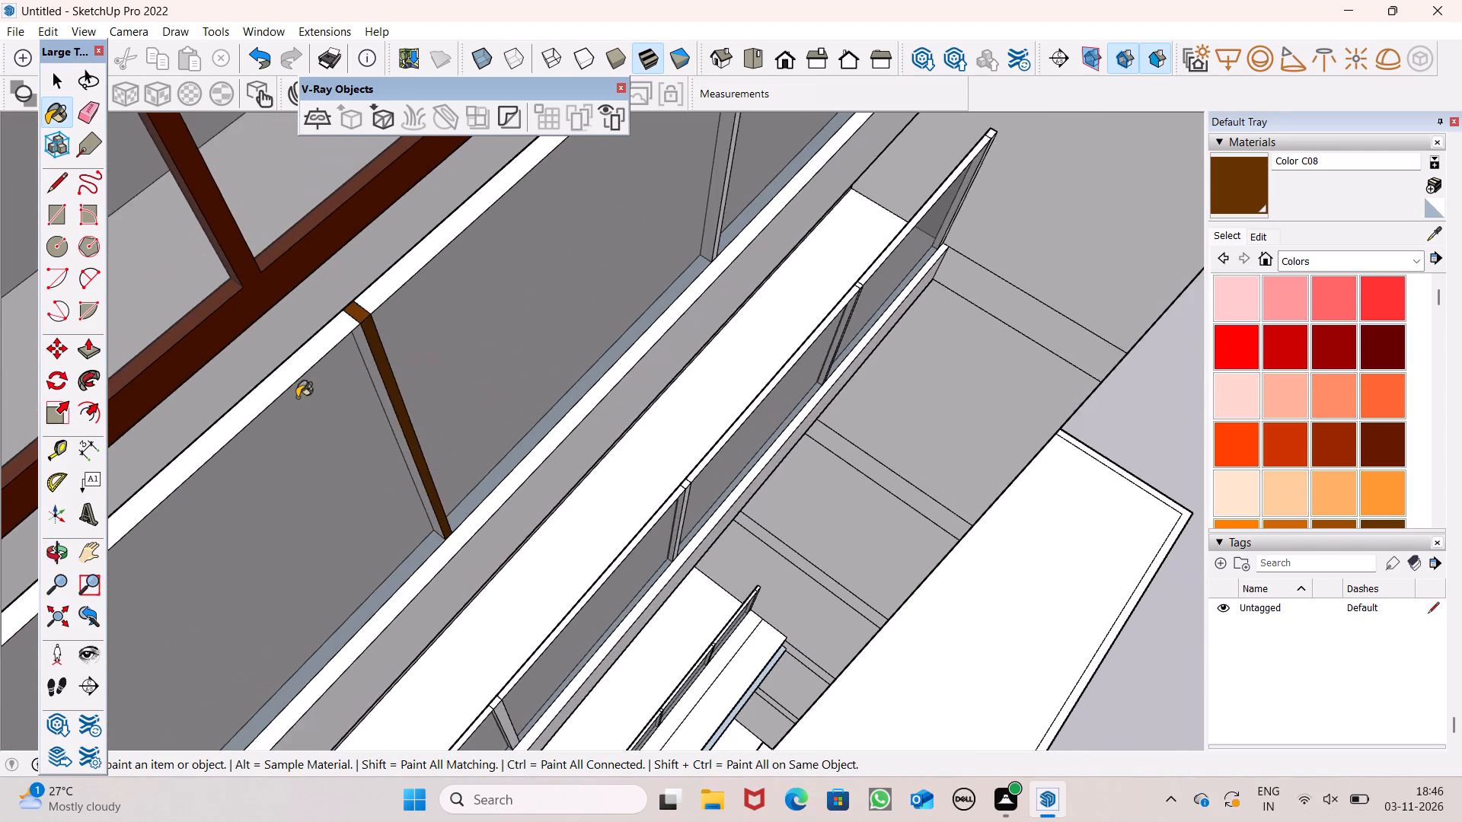
Paint the top and outer faces of the third post on that adjoining railing side brown Color C08.
{"action": "scroll", "coordinate": [296, 429], "scroll_direction": "down", "scroll_amount": 6}
{"action": "scroll", "coordinate": [325, 355], "scroll_direction": "up", "scroll_amount": 6}
{"action": "scroll", "coordinate": [366, 359], "scroll_direction": "down", "scroll_amount": 7}
{"action": "scroll", "coordinate": [348, 425], "scroll_direction": "down", "scroll_amount": 6}
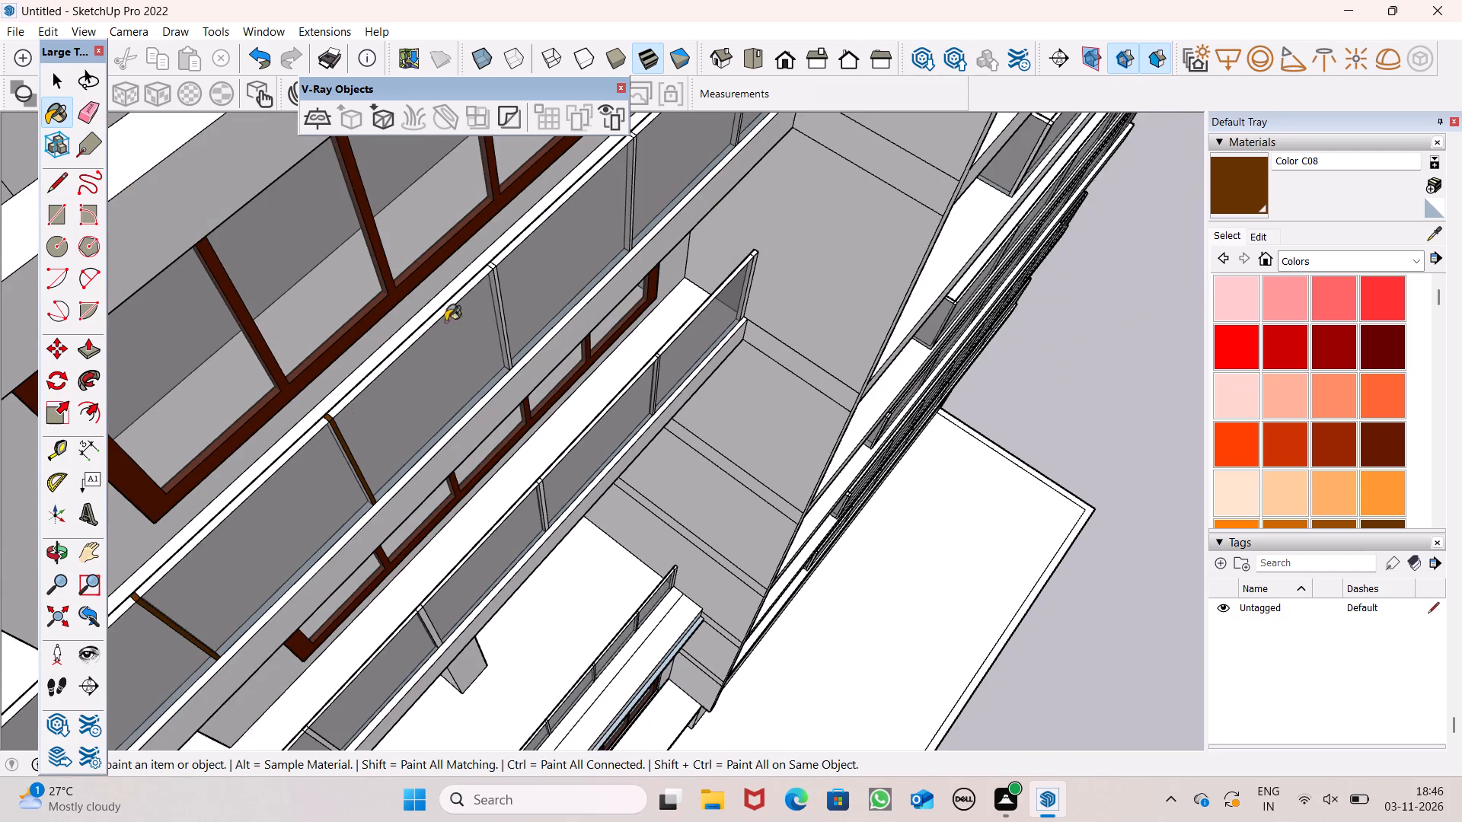
{"action": "scroll", "coordinate": [474, 246], "scroll_direction": "up", "scroll_amount": 8}
{"action": "scroll", "coordinate": [498, 390], "scroll_direction": "up", "scroll_amount": 7}
{"action": "left_click", "coordinate": [474, 330]}
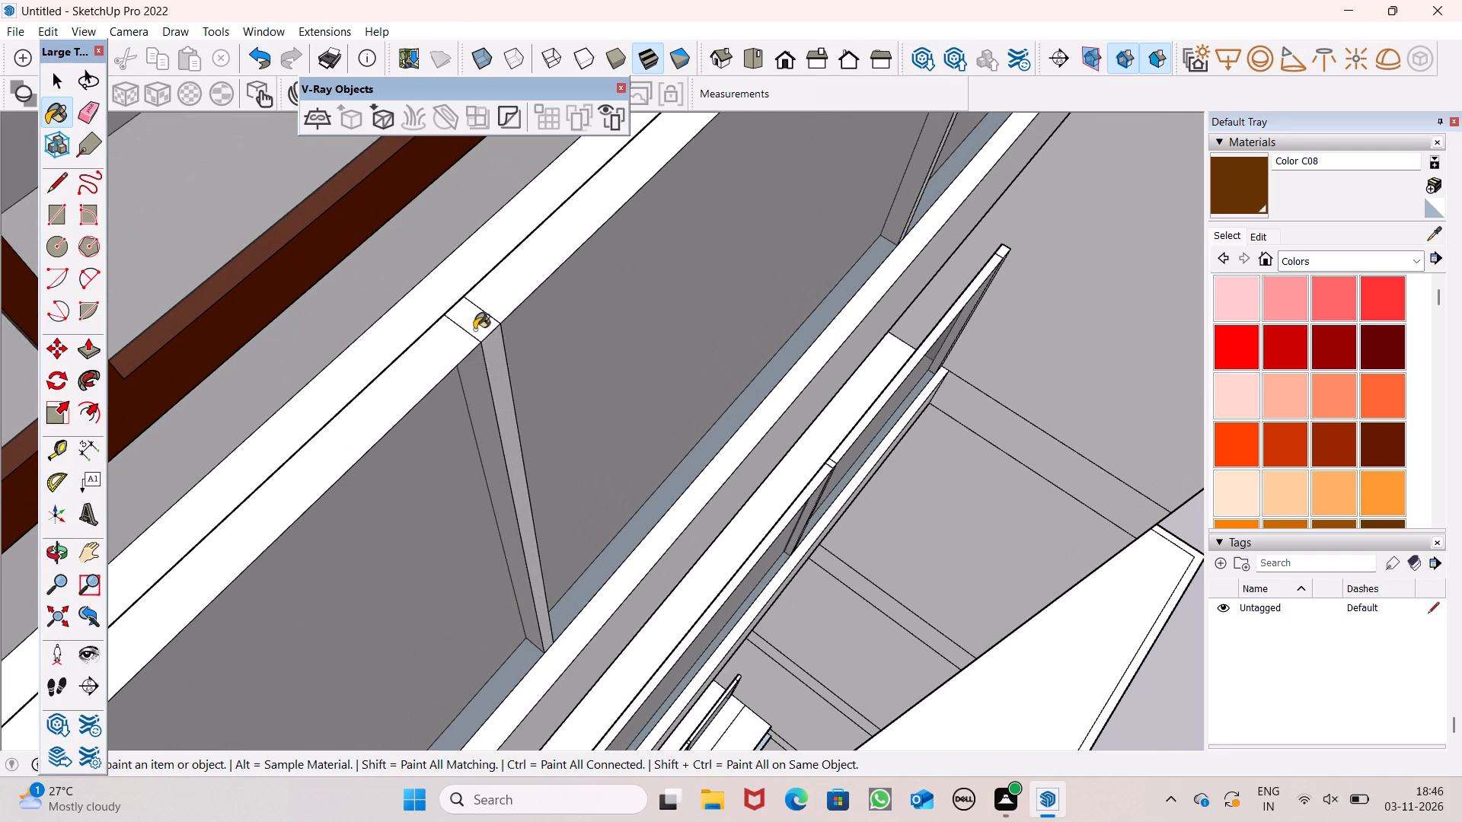
{"action": "left_click", "coordinate": [487, 345]}
{"action": "scroll", "coordinate": [451, 408], "scroll_direction": "down", "scroll_amount": 14}
Paint the top and outer faces of the fourth post on that adjoining railing side brown Color C08.
{"action": "scroll", "coordinate": [739, 180], "scroll_direction": "up", "scroll_amount": 5}
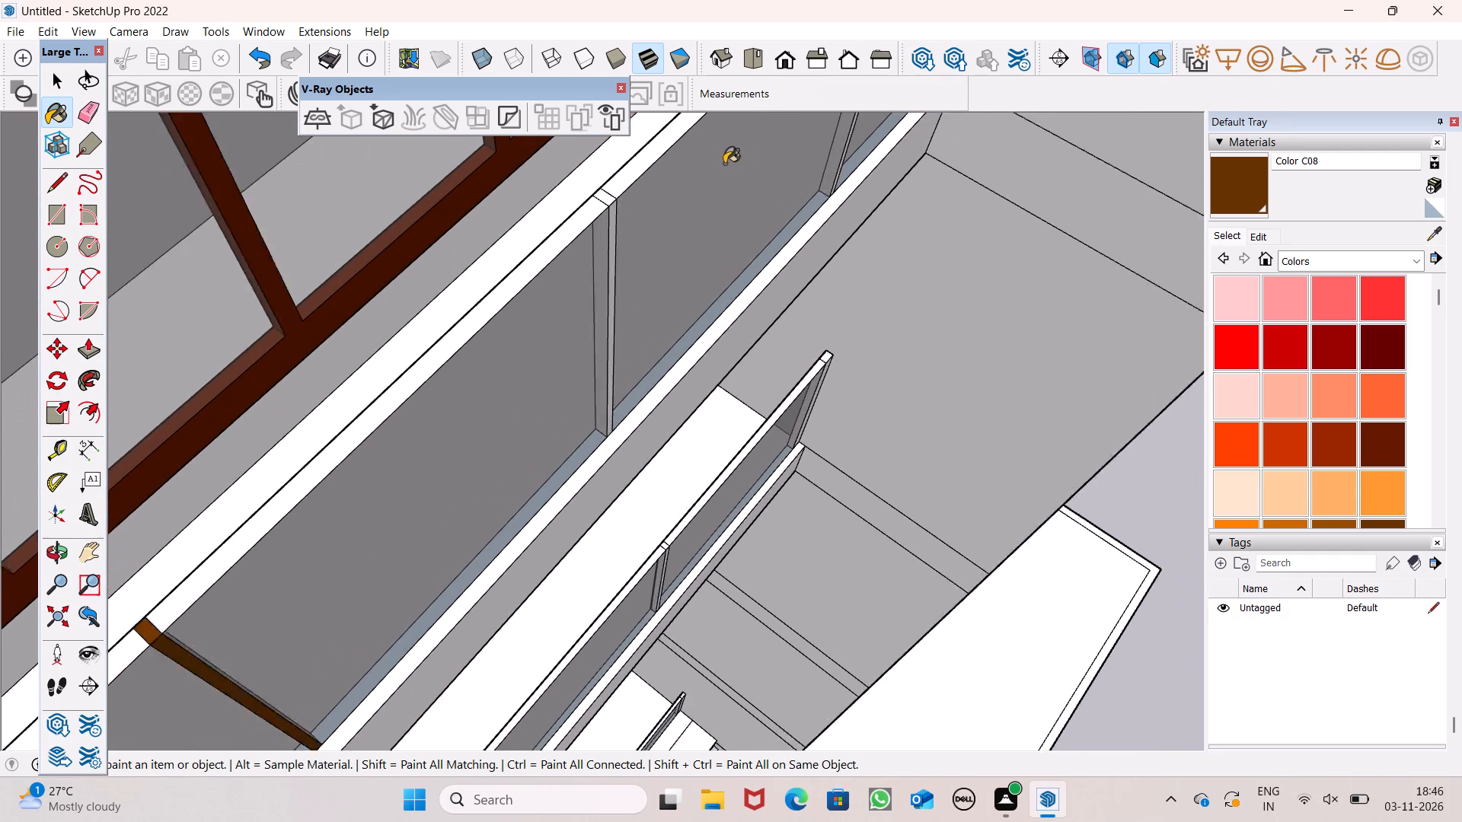
{"action": "scroll", "coordinate": [724, 164], "scroll_direction": "up", "scroll_amount": 1}
{"action": "scroll", "coordinate": [576, 210], "scroll_direction": "up", "scroll_amount": 5}
{"action": "left_click", "coordinate": [595, 202]}
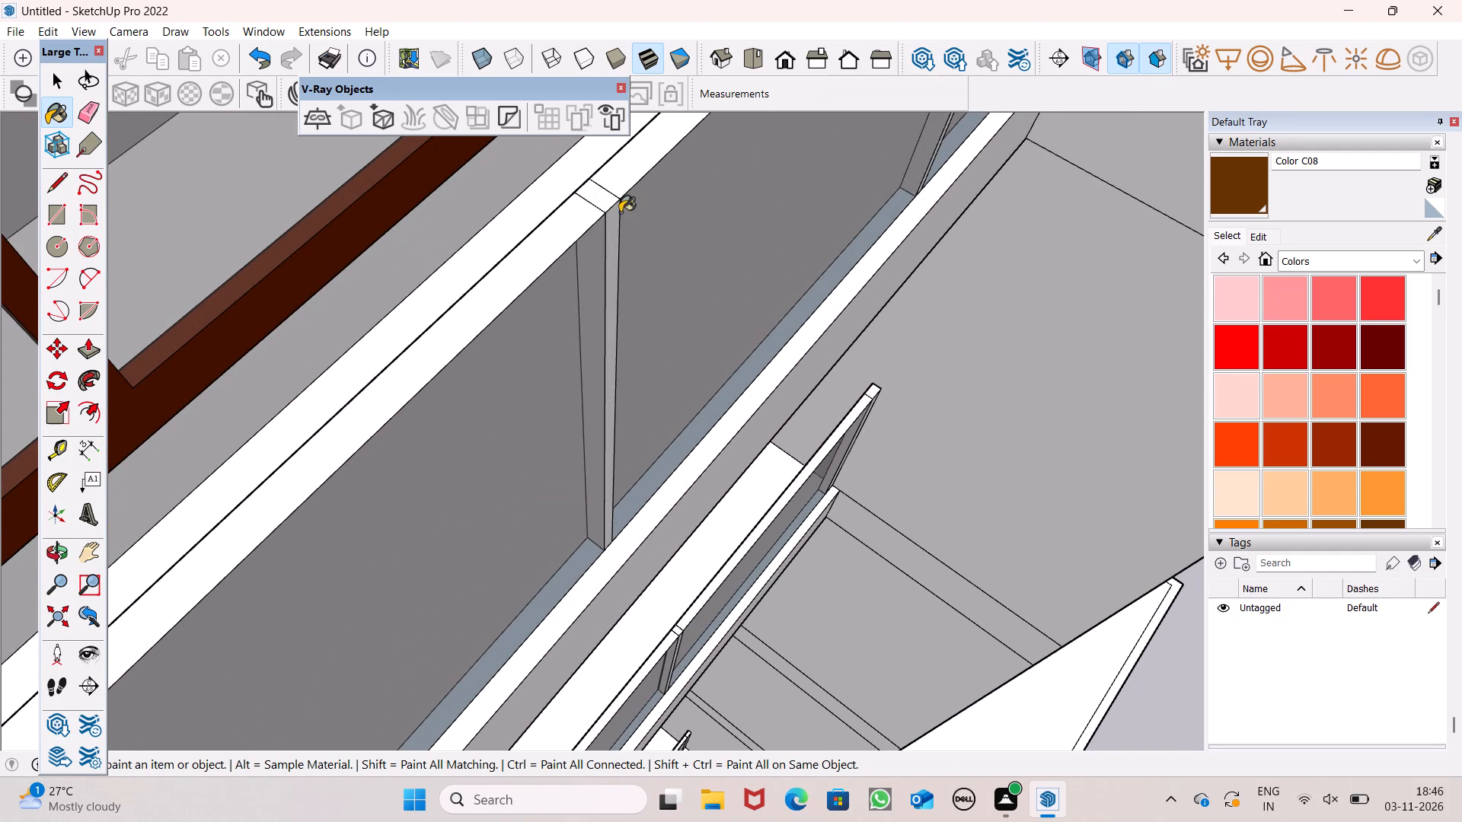
{"action": "left_click", "coordinate": [617, 215]}
{"action": "scroll", "coordinate": [577, 214], "scroll_direction": "down", "scroll_amount": 7}
Paint the inner faces of the post with the newly browned top and the next post along that side brown.
{"action": "middle_click_drag", "start_coordinate": [325, 333], "coordinate": [719, 221]}
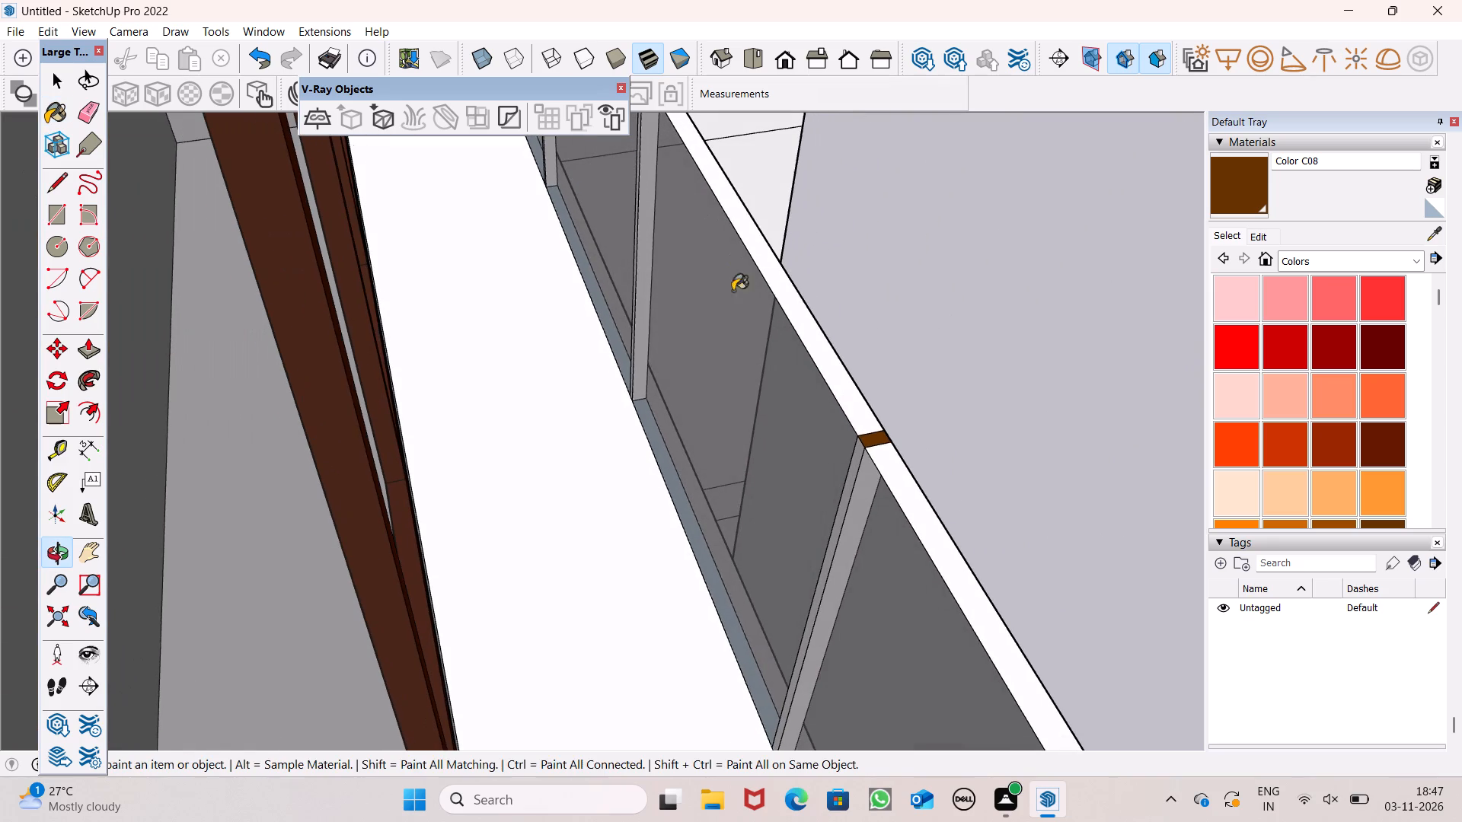
{"action": "left_click", "coordinate": [857, 455]}
{"action": "scroll", "coordinate": [650, 178], "scroll_direction": "up", "scroll_amount": 7}
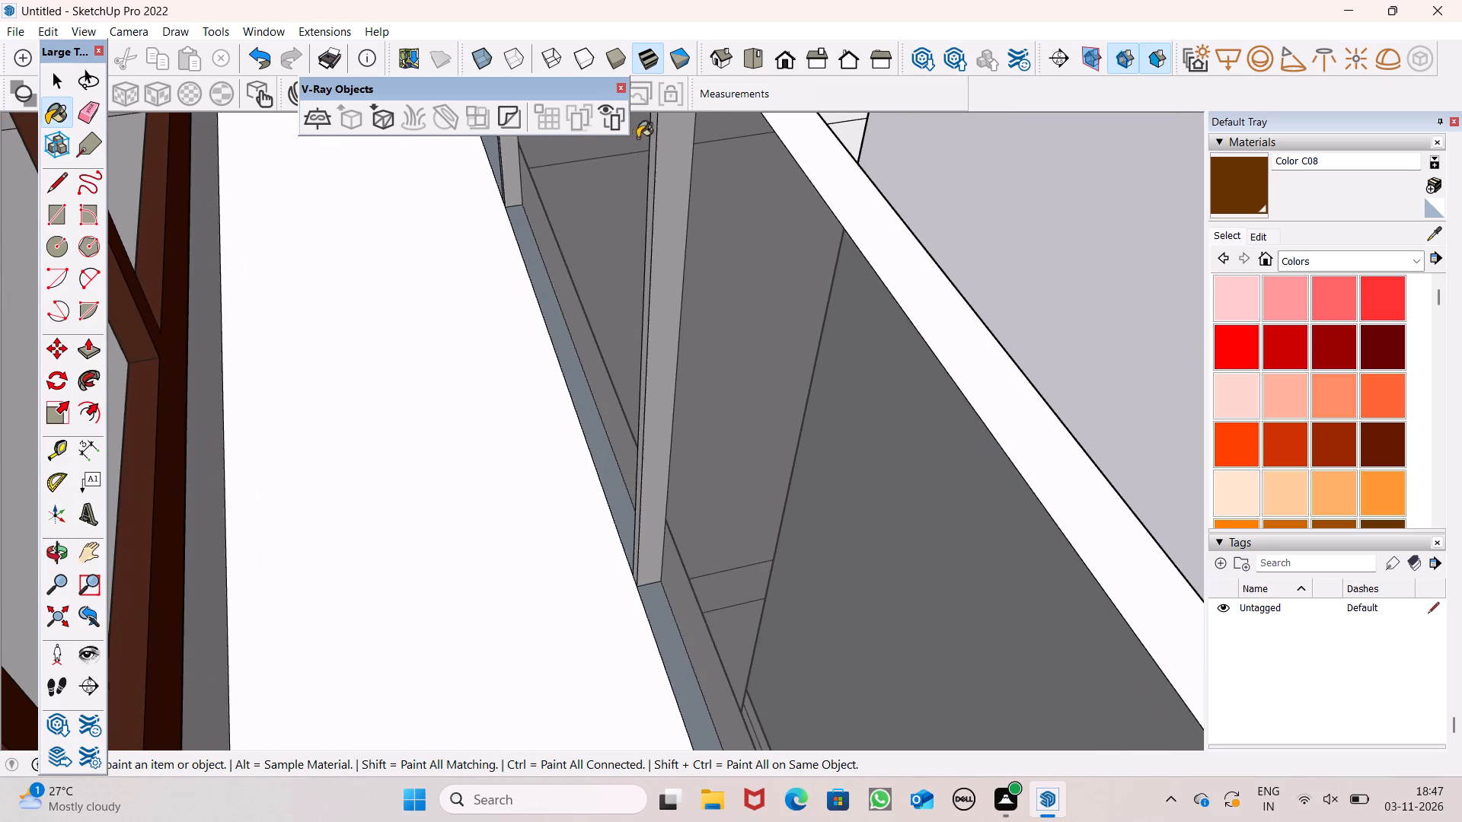
{"action": "left_click", "coordinate": [652, 183]}
{"action": "scroll", "coordinate": [689, 256], "scroll_direction": "down", "scroll_amount": 7}
{"action": "scroll", "coordinate": [687, 346], "scroll_direction": "down", "scroll_amount": 6}
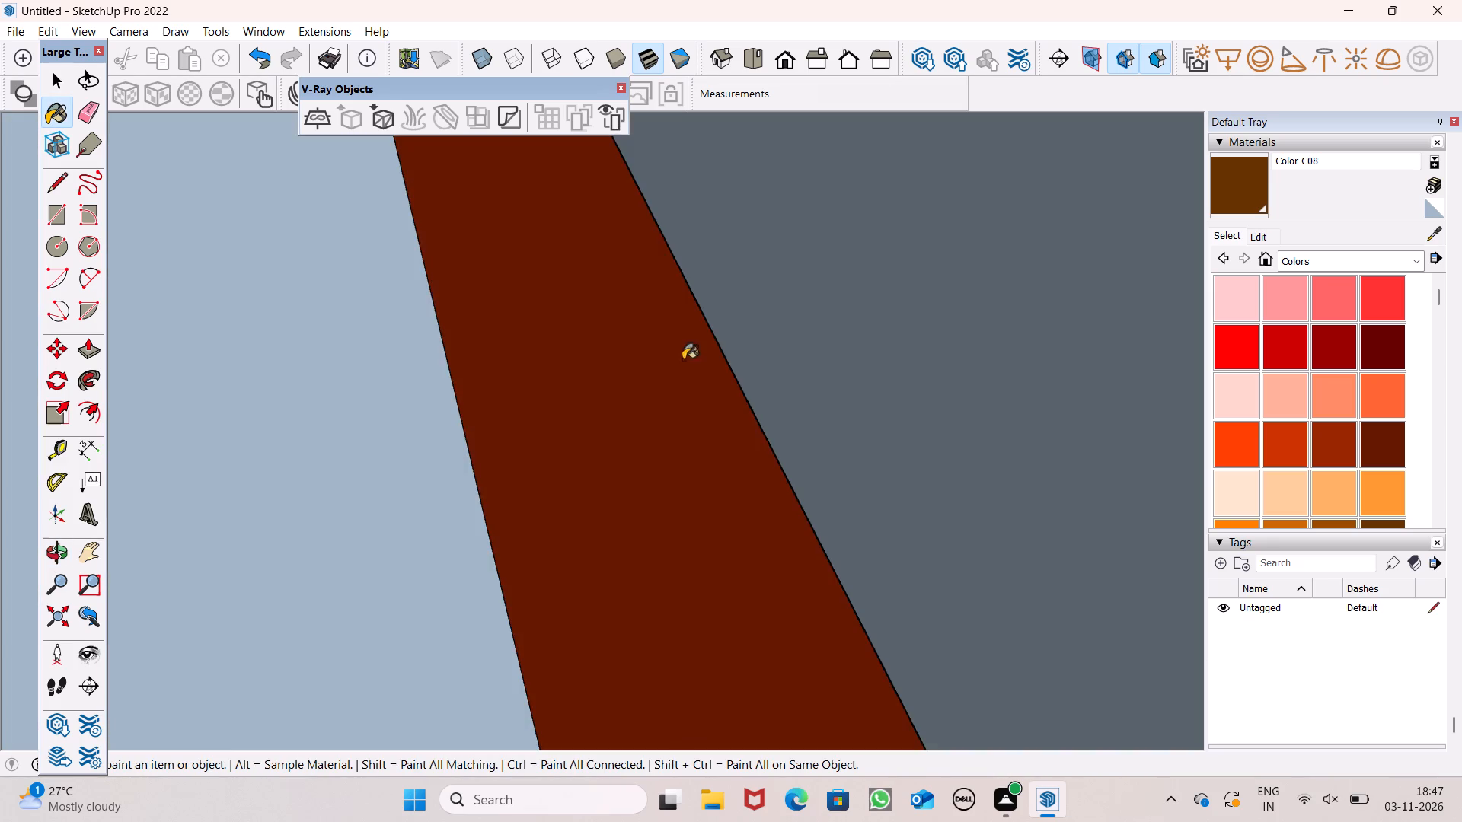
On the lower stacked balcony's front railing, paint the second post from the corner brown Color C08 on its top and outer faces.
{"action": "middle_click_drag", "start_coordinate": [687, 342], "coordinate": [347, 294]}
{"action": "scroll", "coordinate": [398, 260], "scroll_direction": "down", "scroll_amount": 12}
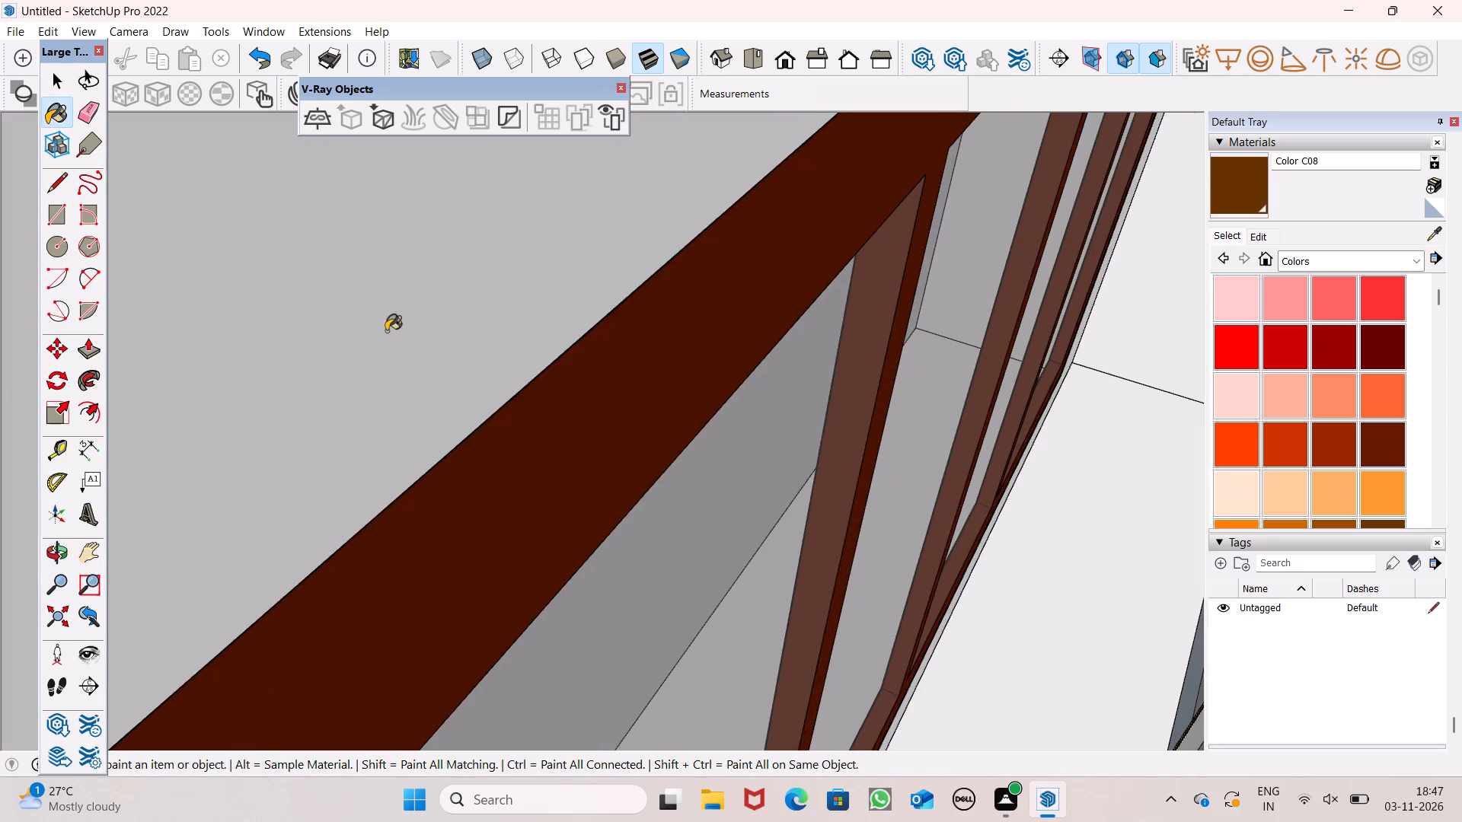
{"action": "middle_click_drag", "start_coordinate": [531, 392], "coordinate": [370, 371]}
{"action": "scroll", "coordinate": [425, 283], "scroll_direction": "down", "scroll_amount": 19}
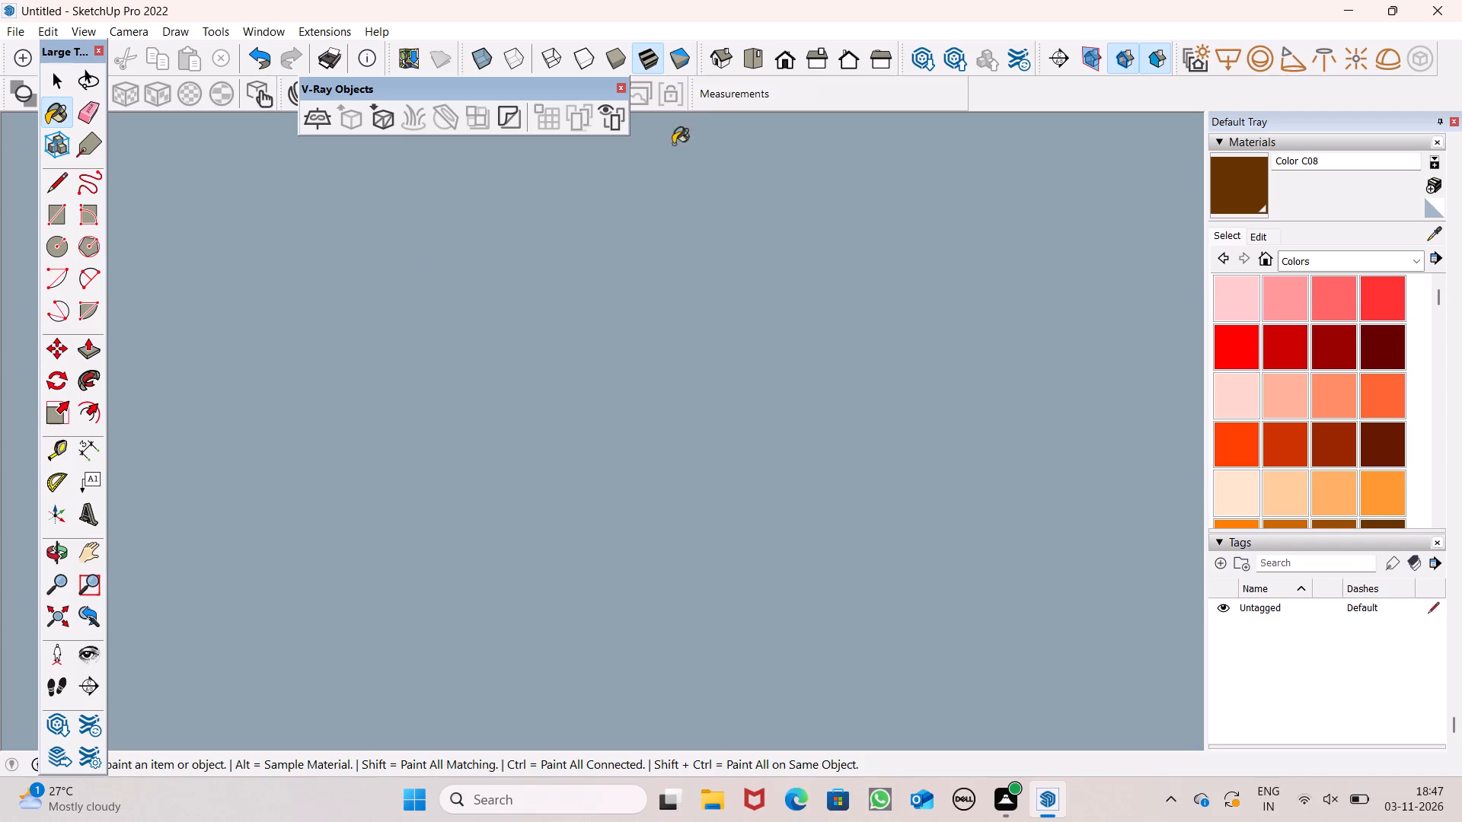
{"action": "left_click", "coordinate": [795, 68]}
{"action": "scroll", "coordinate": [755, 128], "scroll_direction": "down", "scroll_amount": 8}
{"action": "scroll", "coordinate": [731, 247], "scroll_direction": "down", "scroll_amount": 9}
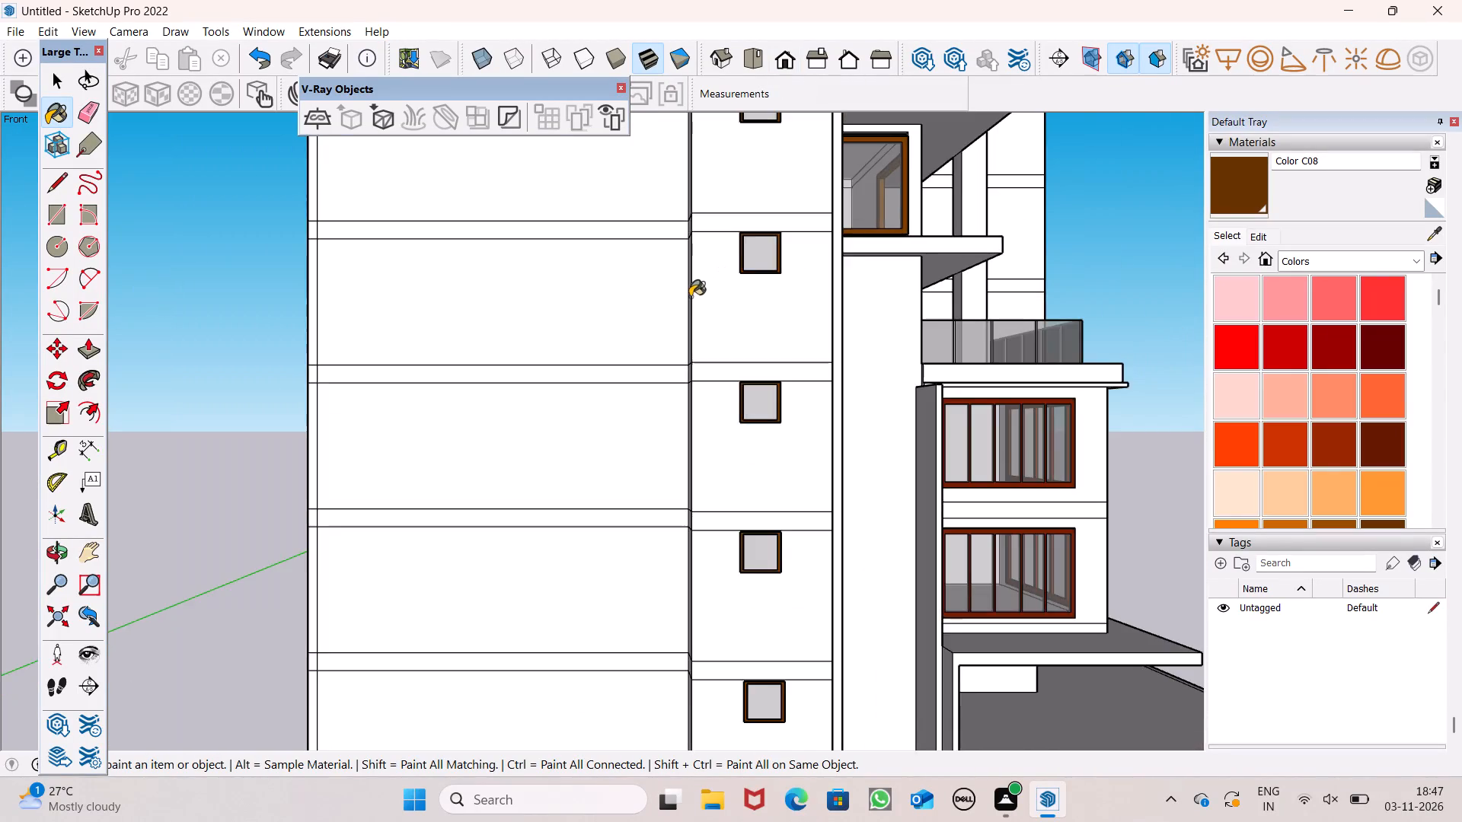
{"action": "scroll", "coordinate": [690, 297], "scroll_direction": "down", "scroll_amount": 9}
{"action": "middle_click_drag", "start_coordinate": [742, 374], "coordinate": [838, 639]}
{"action": "middle_click_drag", "start_coordinate": [815, 352], "coordinate": [781, 375]}
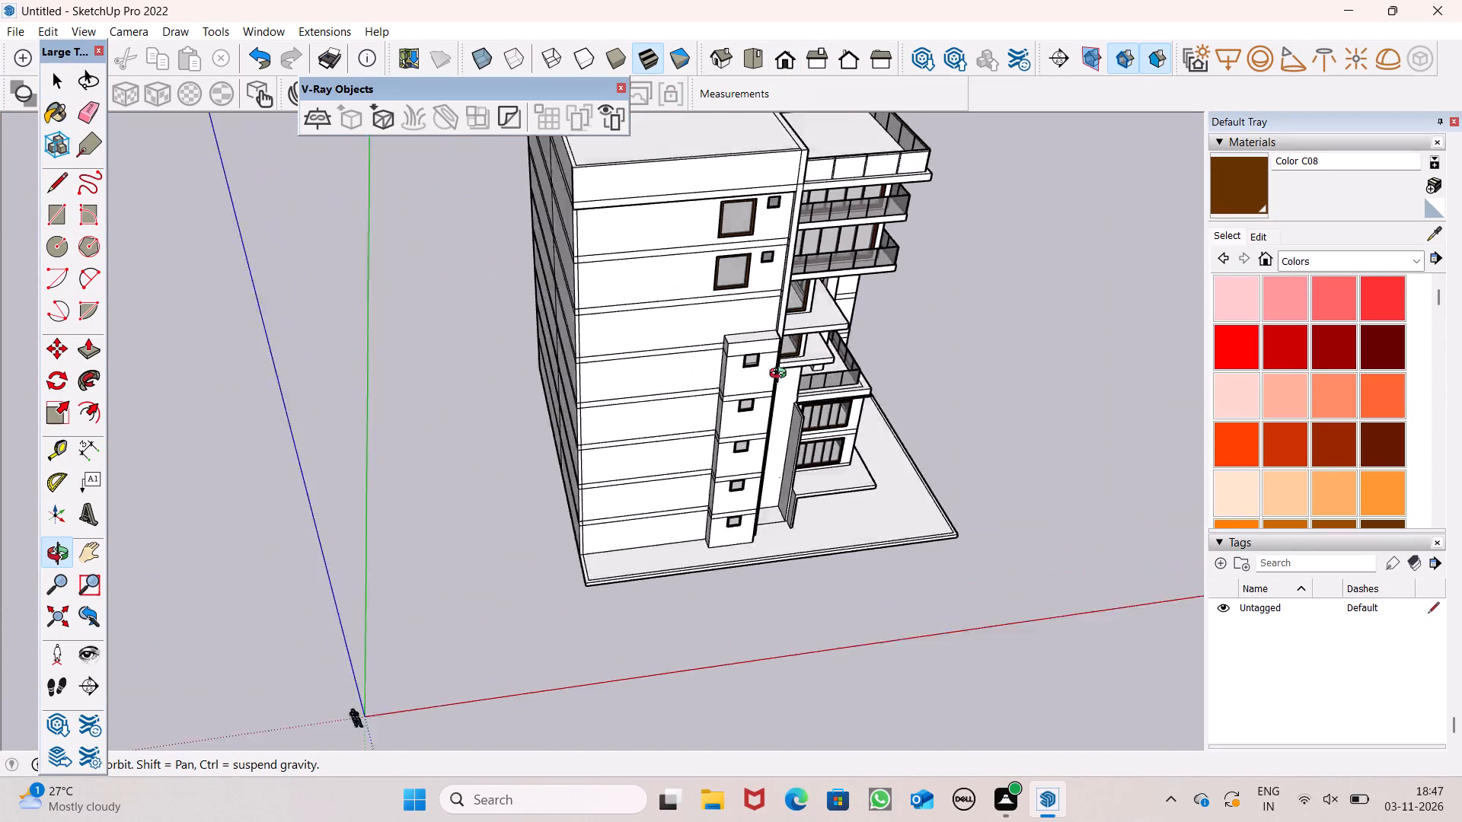
{"action": "middle_click_drag", "start_coordinate": [781, 375], "coordinate": [142, 350]}
{"action": "scroll", "coordinate": [496, 425], "scroll_direction": "up", "scroll_amount": 8}
{"action": "scroll", "coordinate": [908, 365], "scroll_direction": "up", "scroll_amount": 4}
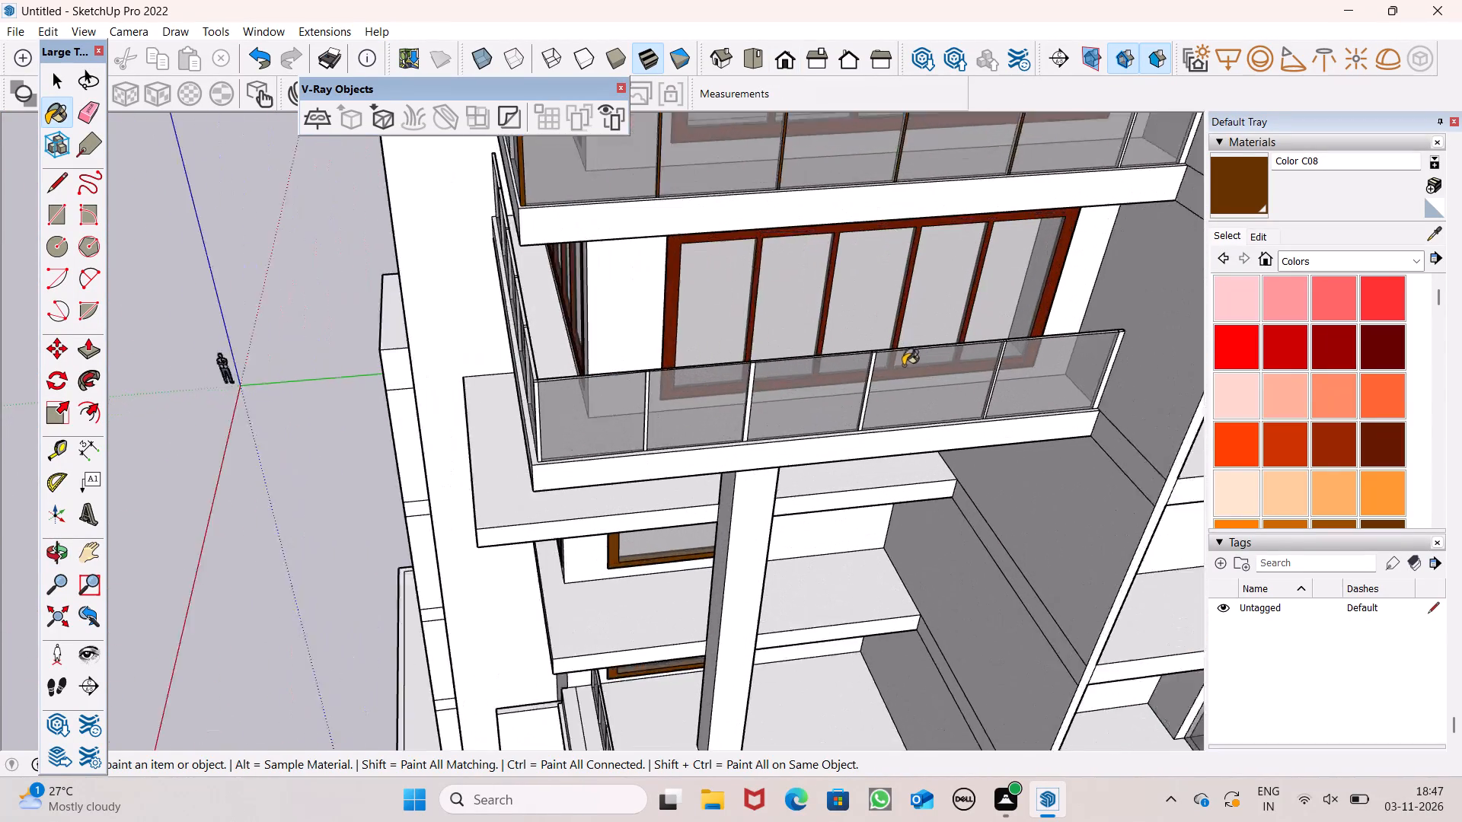
{"action": "scroll", "coordinate": [903, 365], "scroll_direction": "up", "scroll_amount": 4}
{"action": "scroll", "coordinate": [812, 396], "scroll_direction": "up", "scroll_amount": 5}
{"action": "scroll", "coordinate": [497, 378], "scroll_direction": "up", "scroll_amount": 6}
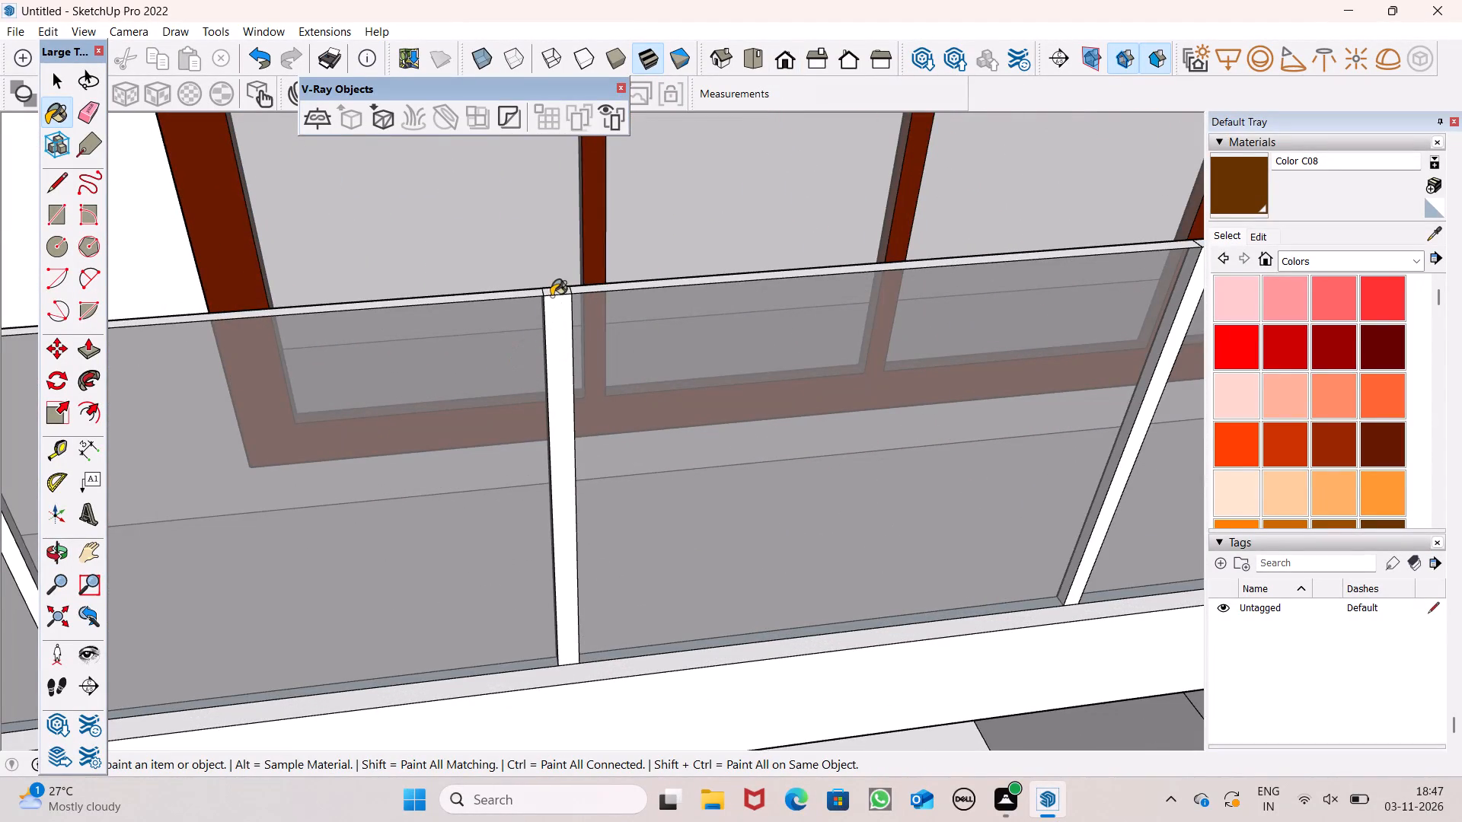
{"action": "left_click", "coordinate": [551, 295]}
{"action": "left_click", "coordinate": [564, 320]}
{"action": "left_click", "coordinate": [561, 293]}
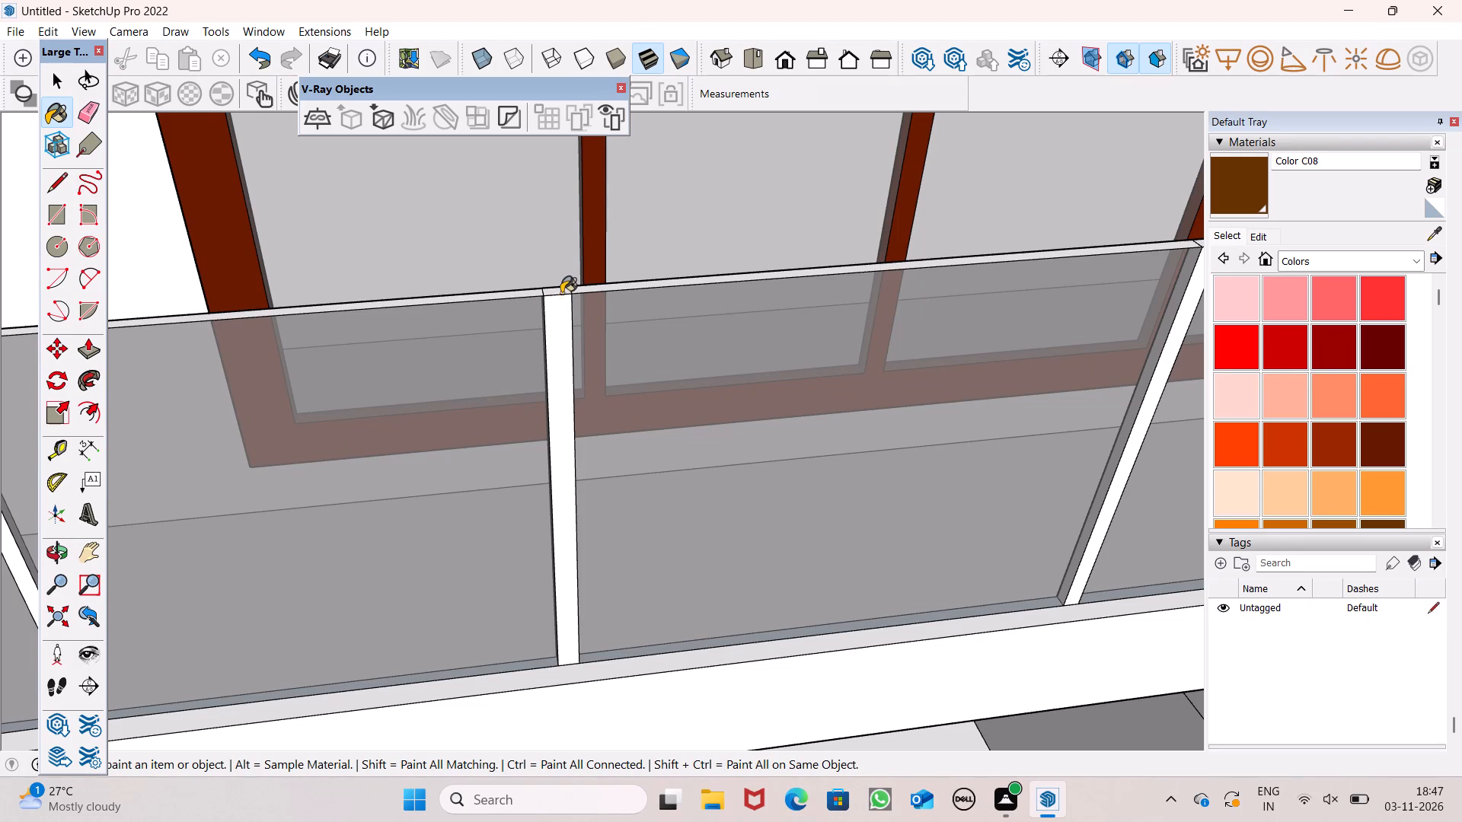
Paint the top and outer faces of the lower balcony's front railing post next to the corner brown Color C08.
{"action": "scroll", "coordinate": [690, 249], "scroll_direction": "down", "scroll_amount": 1}
{"action": "scroll", "coordinate": [692, 248], "scroll_direction": "up", "scroll_amount": 1}
{"action": "scroll", "coordinate": [692, 248], "scroll_direction": "down", "scroll_amount": 9}
{"action": "scroll", "coordinate": [360, 301], "scroll_direction": "up", "scroll_amount": 6}
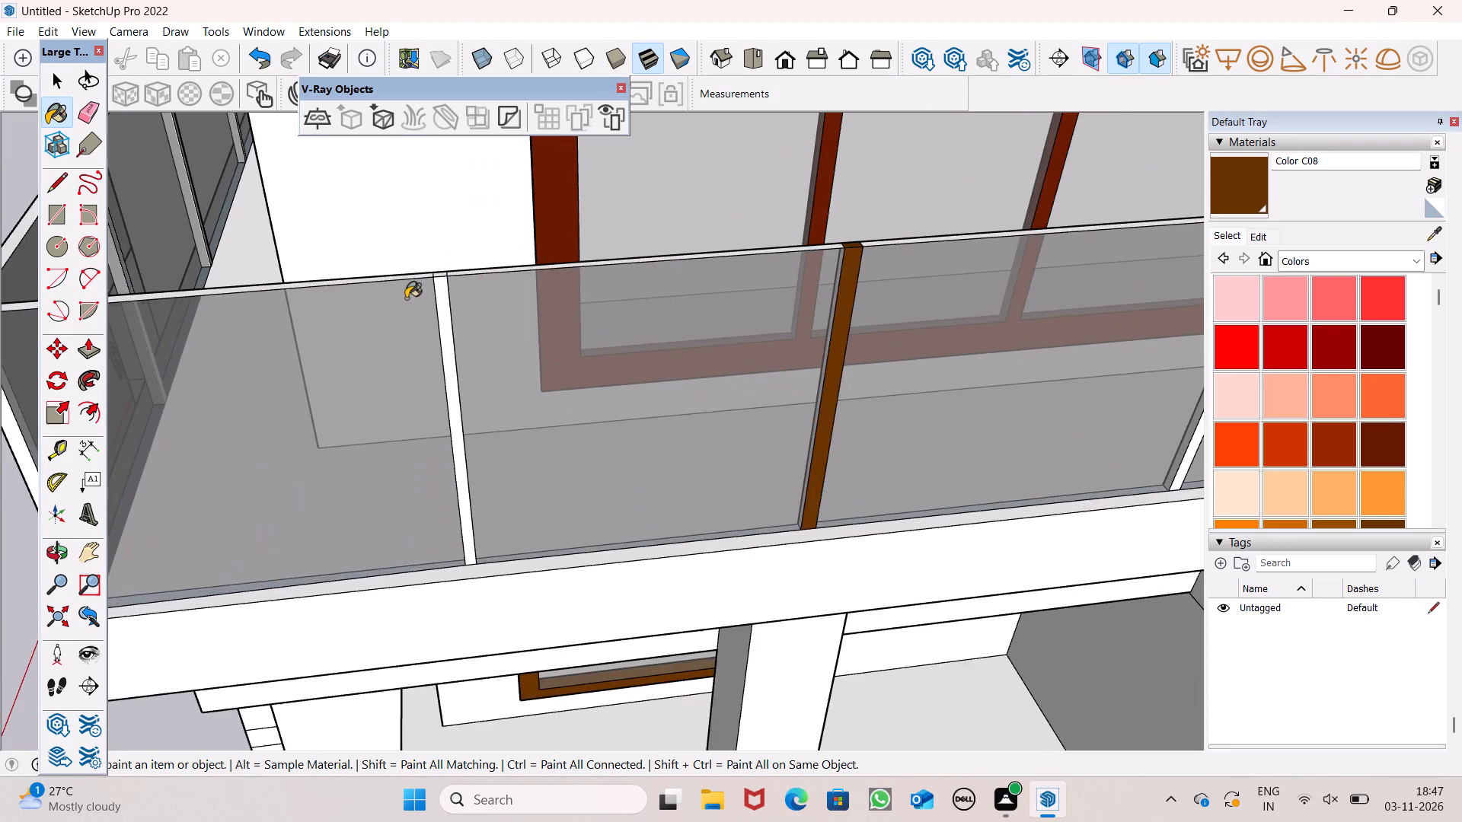
{"action": "scroll", "coordinate": [410, 287], "scroll_direction": "up", "scroll_amount": 7}
{"action": "left_click", "coordinate": [463, 267]}
{"action": "left_click", "coordinate": [462, 285]}
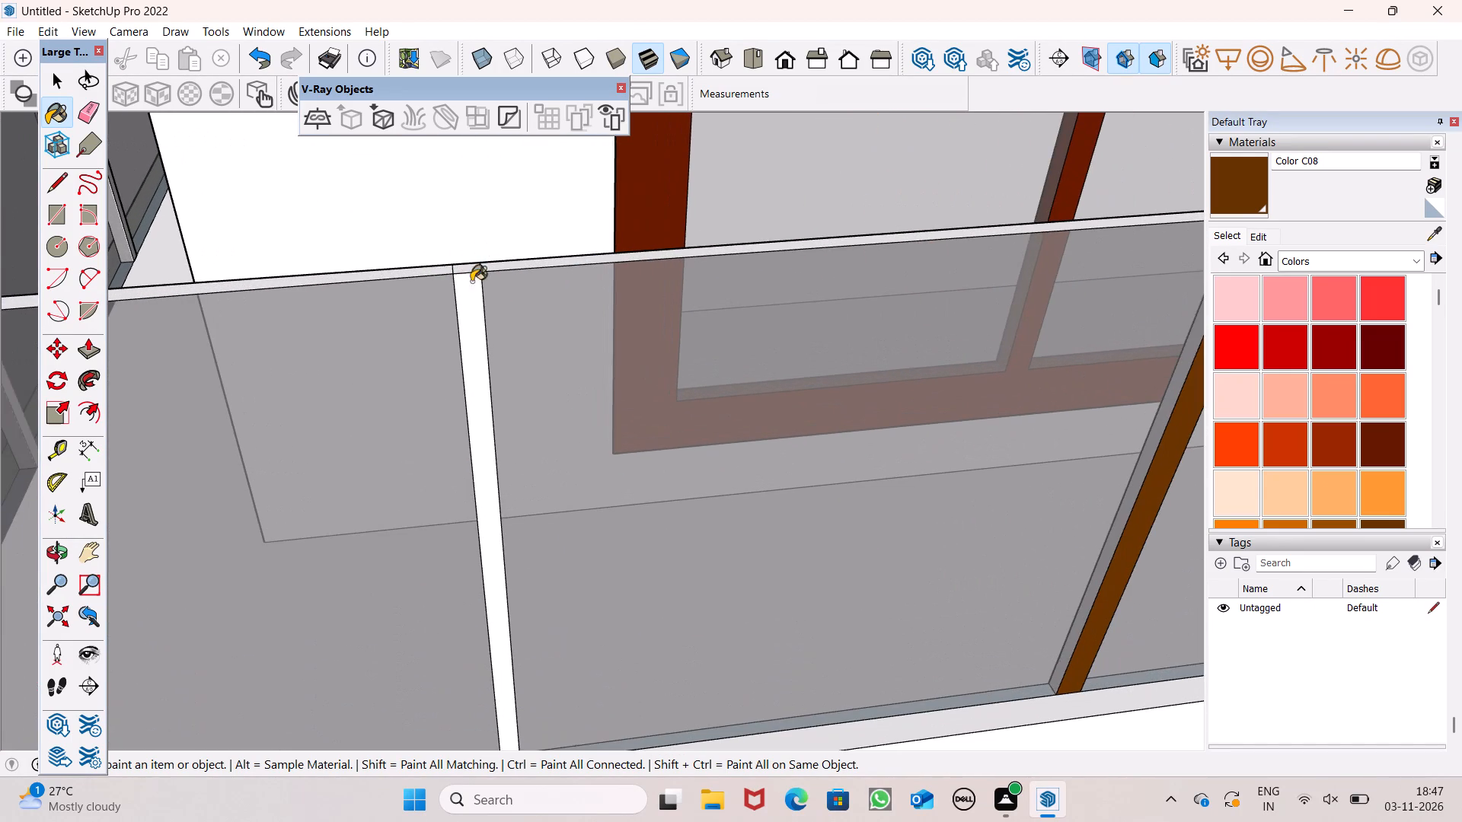
Paint the lower balcony's corner railing post brown Color C08 on its top and both outer faces.
{"action": "scroll", "coordinate": [729, 259], "scroll_direction": "down", "scroll_amount": 13}
{"action": "middle_click_drag", "start_coordinate": [444, 300], "coordinate": [611, 316]}
{"action": "scroll", "coordinate": [427, 311], "scroll_direction": "up", "scroll_amount": 7}
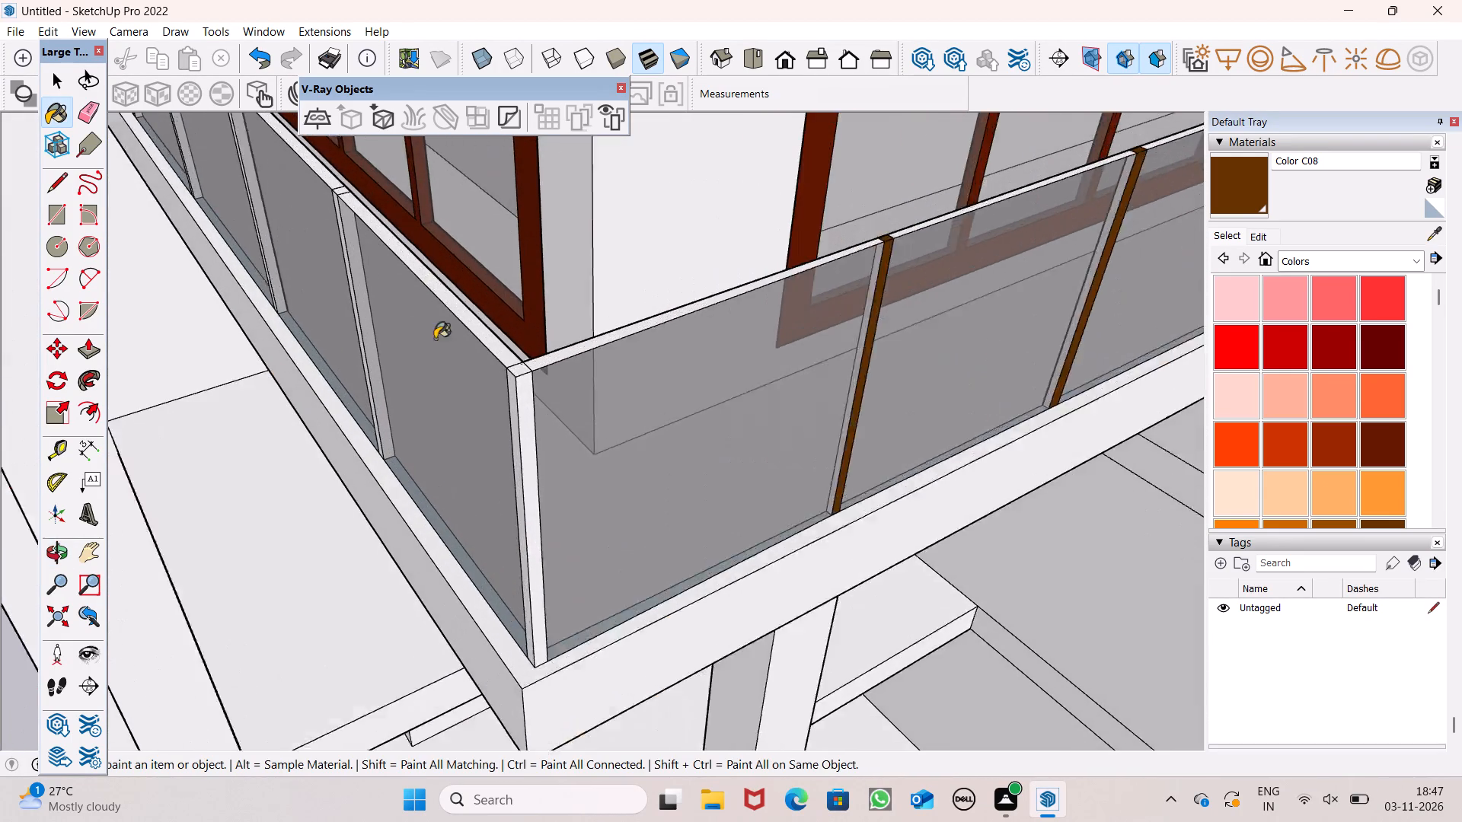
{"action": "scroll", "coordinate": [537, 384], "scroll_direction": "up", "scroll_amount": 5}
{"action": "left_click", "coordinate": [539, 379]}
{"action": "left_click", "coordinate": [522, 390]}
{"action": "left_click", "coordinate": [538, 397]}
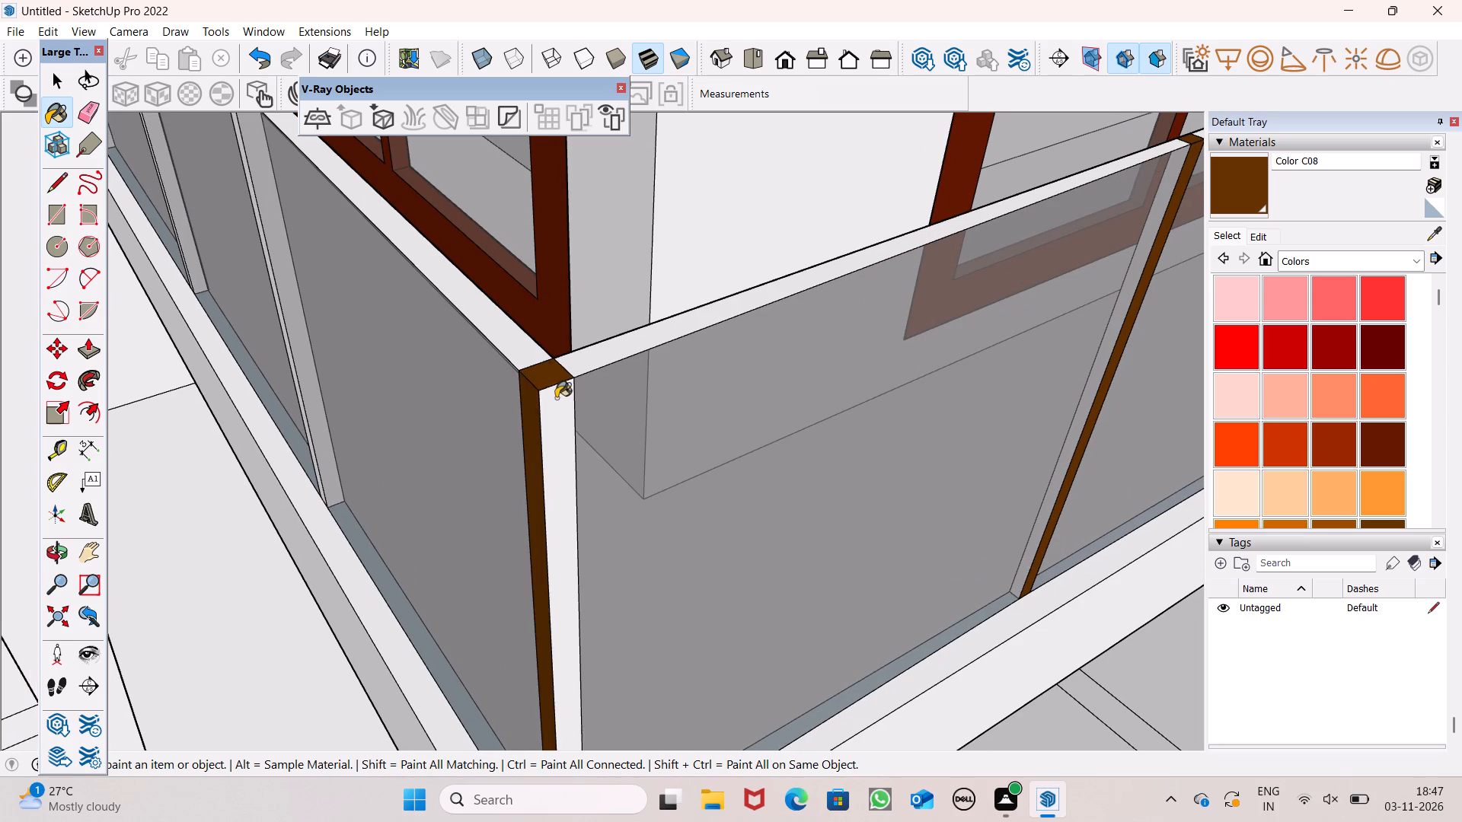
Paint the first post past the corner on the adjoining railing side brown Color C08 on its top and outer faces.
{"action": "scroll", "coordinate": [758, 532], "scroll_direction": "down", "scroll_amount": 8}
{"action": "scroll", "coordinate": [378, 355], "scroll_direction": "up", "scroll_amount": 7}
{"action": "scroll", "coordinate": [726, 235], "scroll_direction": "up", "scroll_amount": 3}
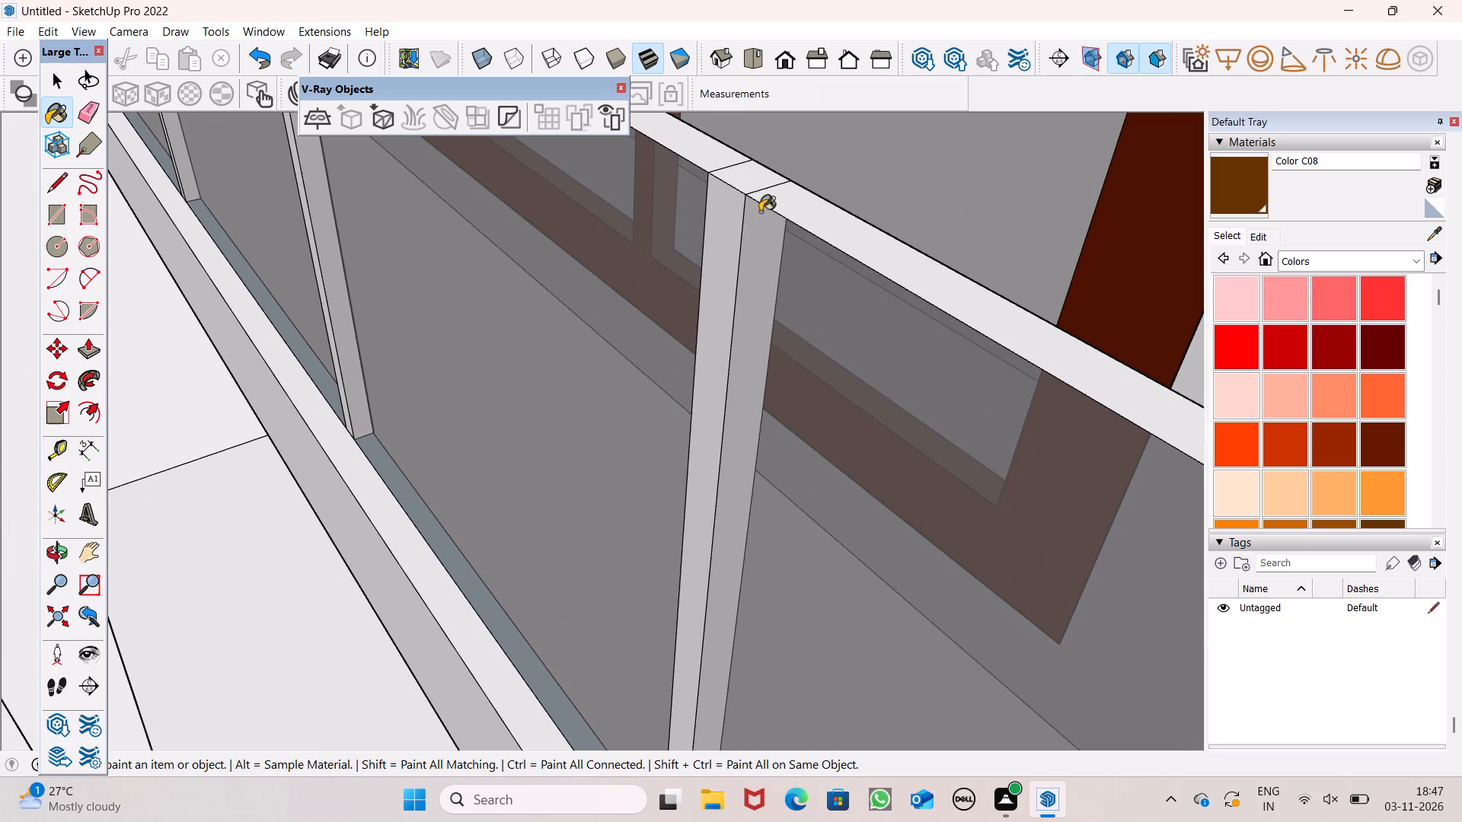
{"action": "left_click", "coordinate": [744, 178]}
{"action": "left_click", "coordinate": [730, 198]}
Paint the top and outer faces of the second post past the corner on that adjoining side brown Color C08.
{"action": "scroll", "coordinate": [927, 404], "scroll_direction": "down", "scroll_amount": 7}
{"action": "middle_click_drag", "start_coordinate": [713, 369], "coordinate": [895, 399]}
{"action": "scroll", "coordinate": [858, 393], "scroll_direction": "down", "scroll_amount": 2}
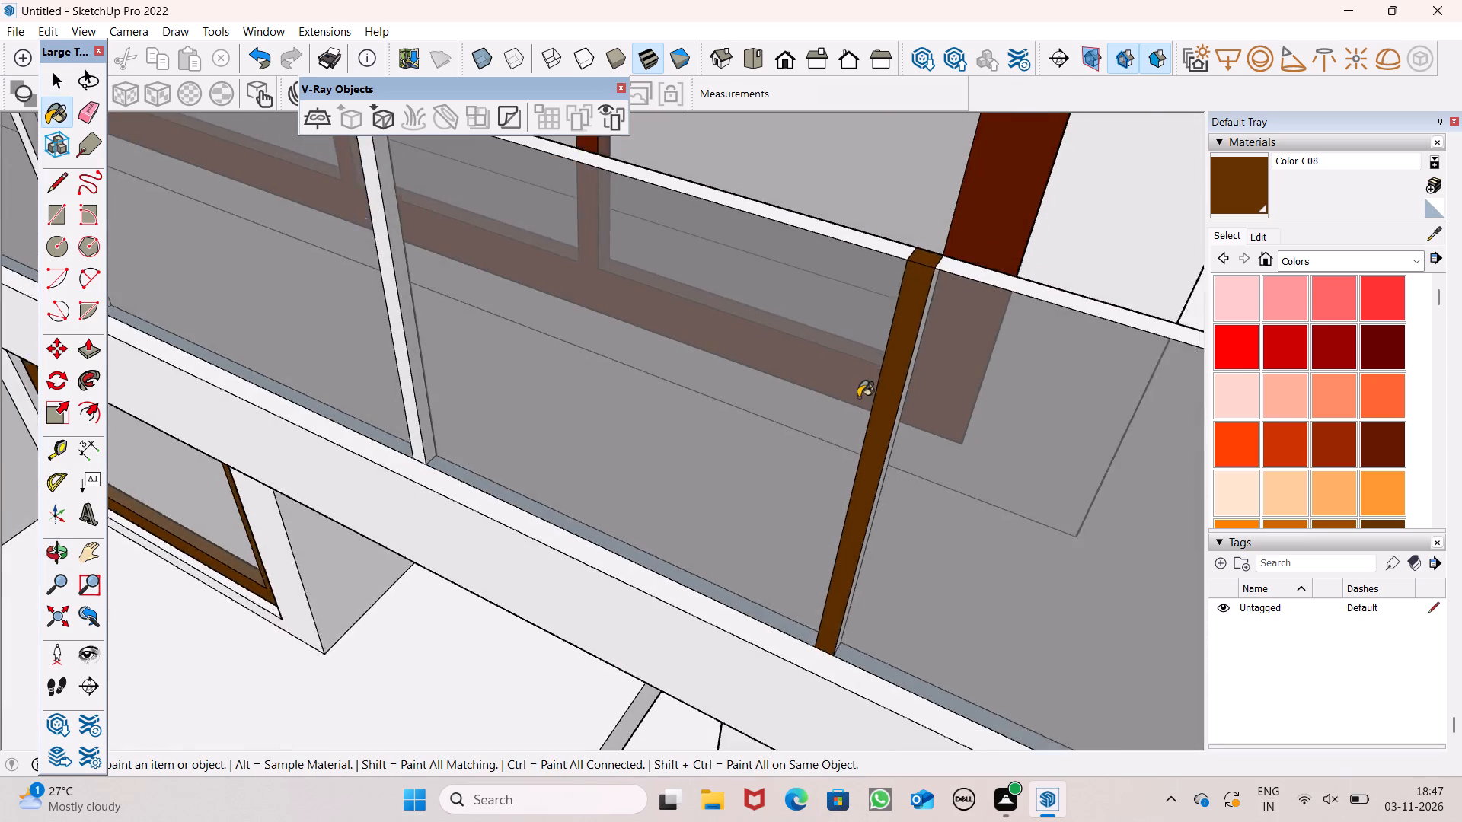
{"action": "scroll", "coordinate": [858, 397], "scroll_direction": "down", "scroll_amount": 4}
{"action": "scroll", "coordinate": [503, 167], "scroll_direction": "up", "scroll_amount": 11}
{"action": "left_click", "coordinate": [524, 221]}
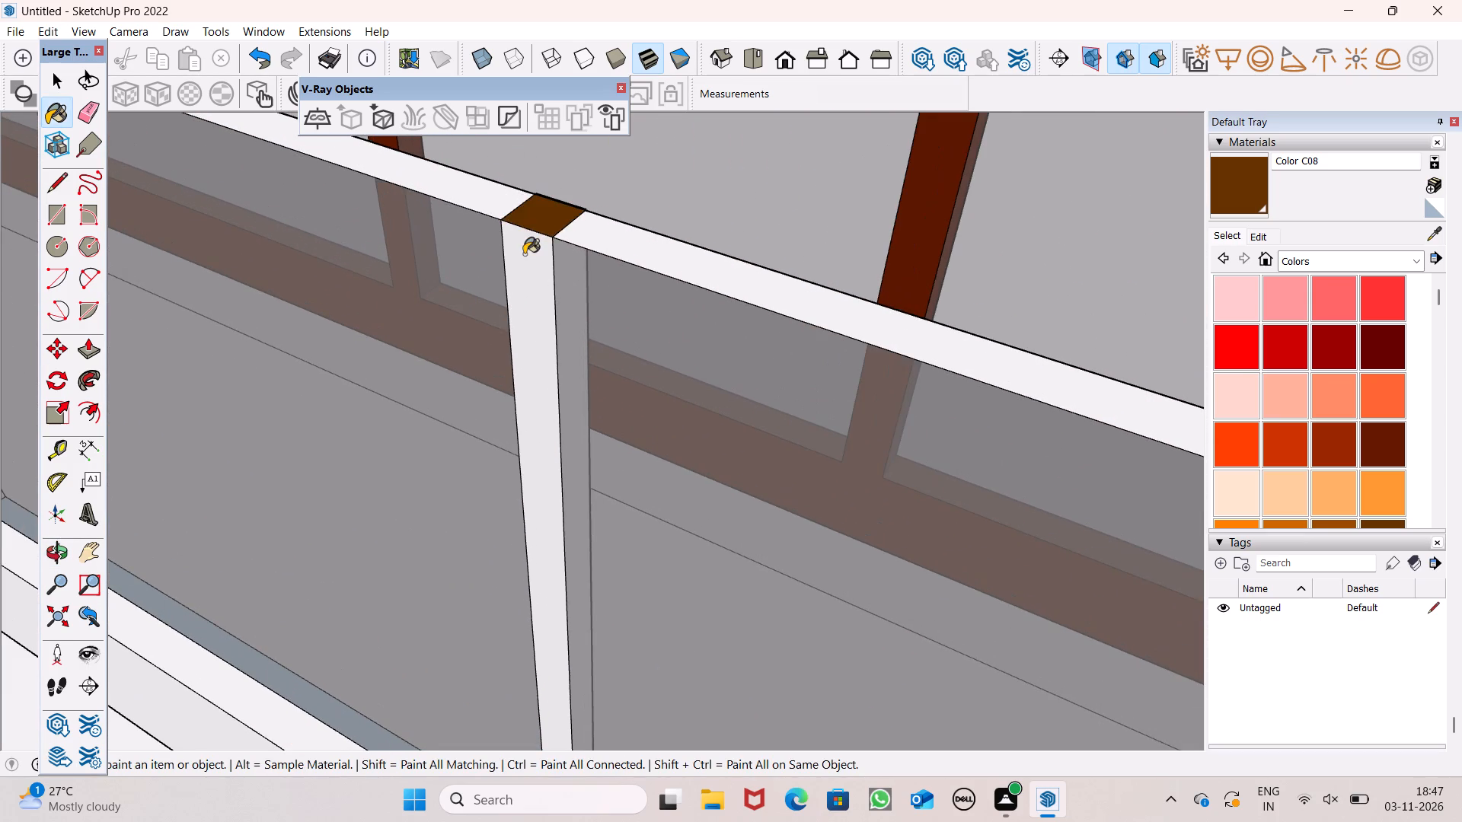
{"action": "left_click", "coordinate": [524, 254]}
Paint the top and outer faces of the third post past the corner along that railing brown Color C08.
{"action": "scroll", "coordinate": [762, 386], "scroll_direction": "down", "scroll_amount": 13}
{"action": "scroll", "coordinate": [159, 188], "scroll_direction": "up", "scroll_amount": 6}
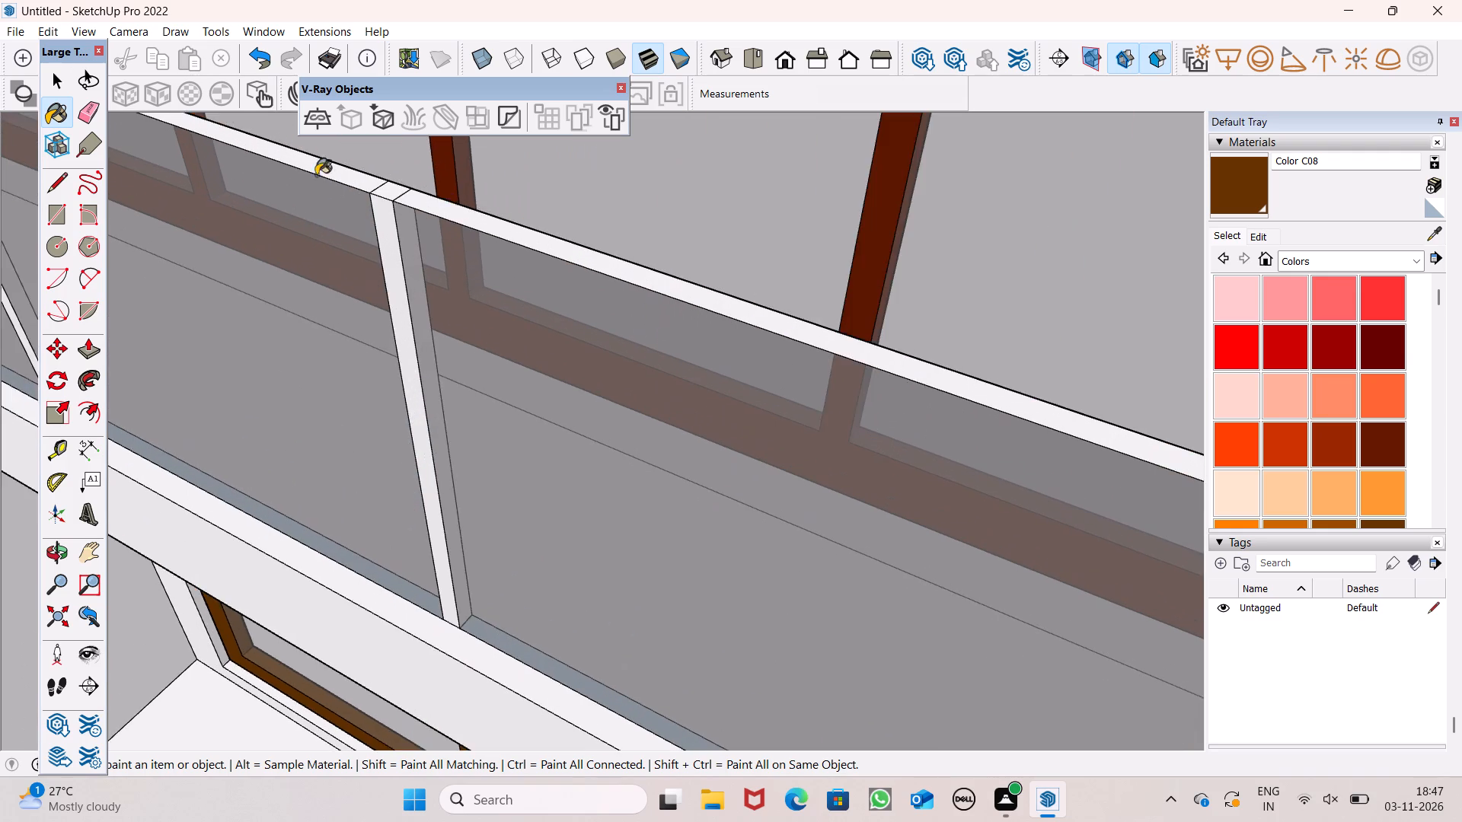
{"action": "scroll", "coordinate": [388, 209], "scroll_direction": "up", "scroll_amount": 5}
{"action": "left_click", "coordinate": [388, 183]}
{"action": "left_click", "coordinate": [388, 206]}
Paint the top and outer faces of the fourth post, next to the railing's end post, brown Color C08.
{"action": "scroll", "coordinate": [578, 320], "scroll_direction": "down", "scroll_amount": 7}
{"action": "scroll", "coordinate": [758, 426], "scroll_direction": "down", "scroll_amount": 7}
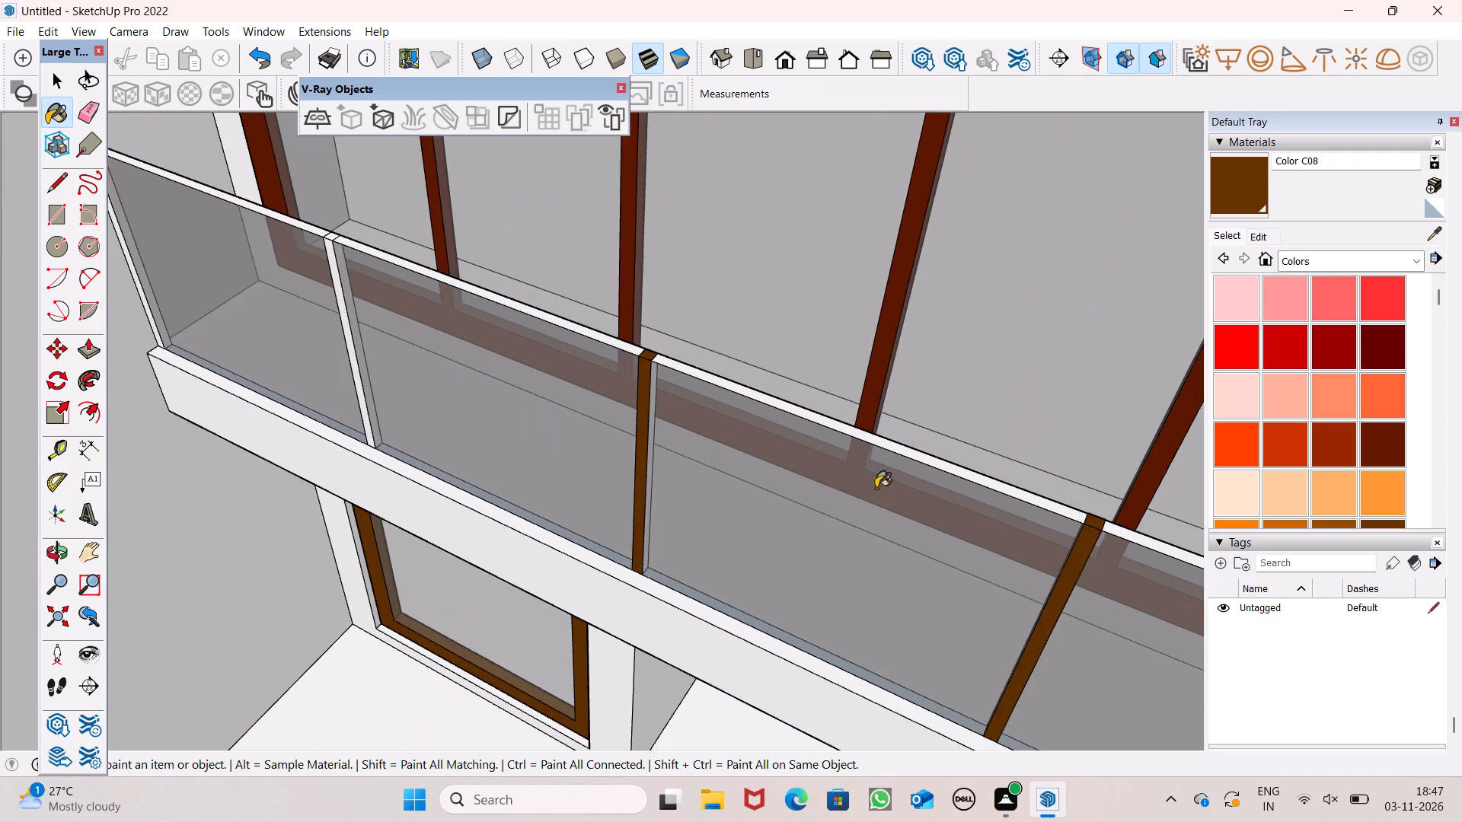
{"action": "scroll", "coordinate": [378, 230], "scroll_direction": "up", "scroll_amount": 7}
{"action": "scroll", "coordinate": [315, 288], "scroll_direction": "up", "scroll_amount": 6}
{"action": "left_click", "coordinate": [337, 295]}
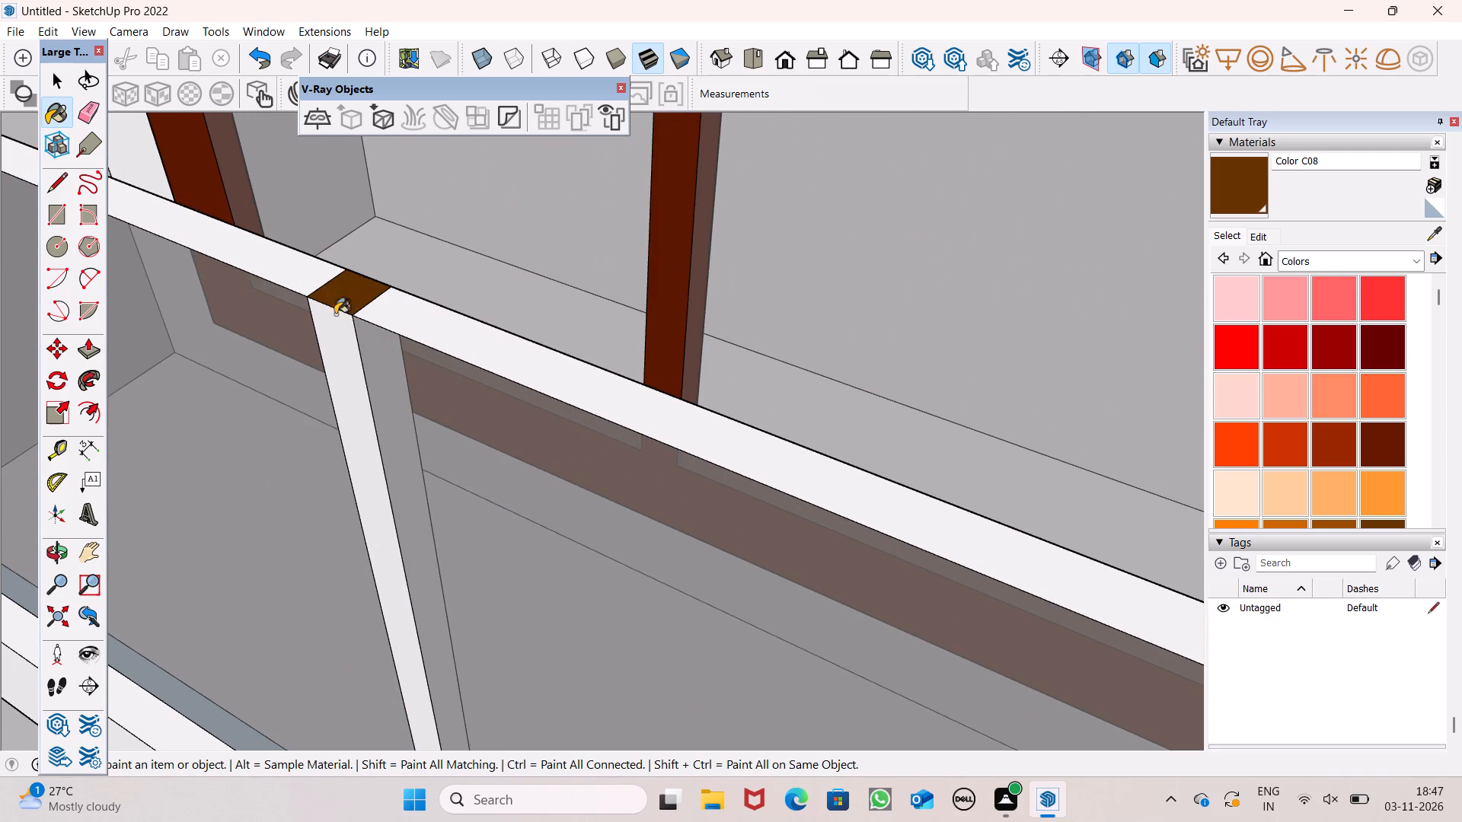
{"action": "left_click", "coordinate": [334, 326]}
Paint the top and outer faces of that railing's end post brown Color C08.
{"action": "scroll", "coordinate": [381, 176], "scroll_direction": "down", "scroll_amount": 7}
{"action": "scroll", "coordinate": [424, 248], "scroll_direction": "down", "scroll_amount": 7}
{"action": "scroll", "coordinate": [130, 118], "scroll_direction": "up", "scroll_amount": 7}
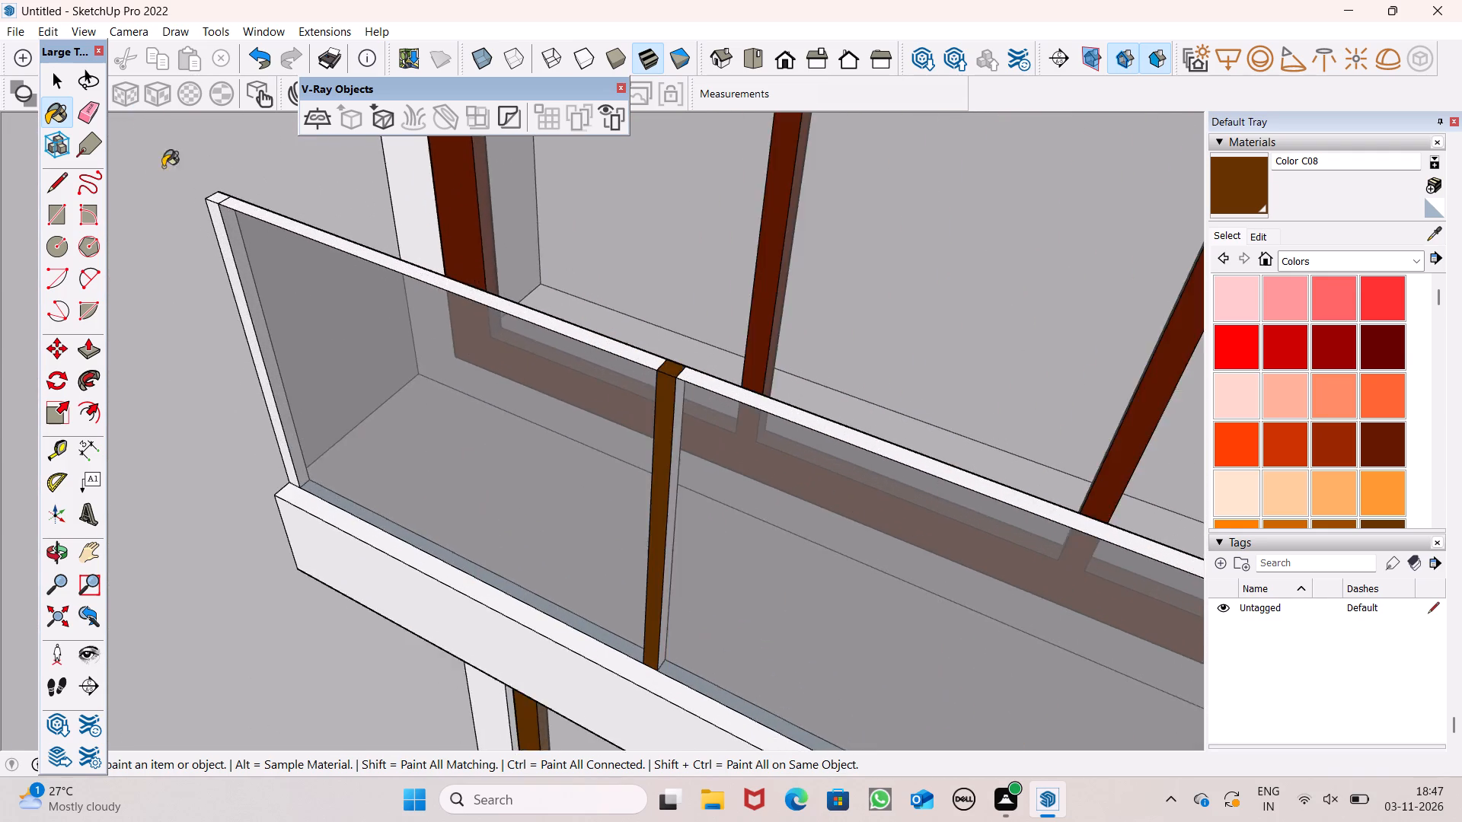
{"action": "scroll", "coordinate": [200, 193], "scroll_direction": "up", "scroll_amount": 6}
{"action": "left_click", "coordinate": [231, 202]}
{"action": "left_click", "coordinate": [220, 212]}
Paint the balcony-side faces of the end post and the post beside it brown Color C08.
{"action": "middle_click_drag", "start_coordinate": [411, 235], "coordinate": [171, 250]}
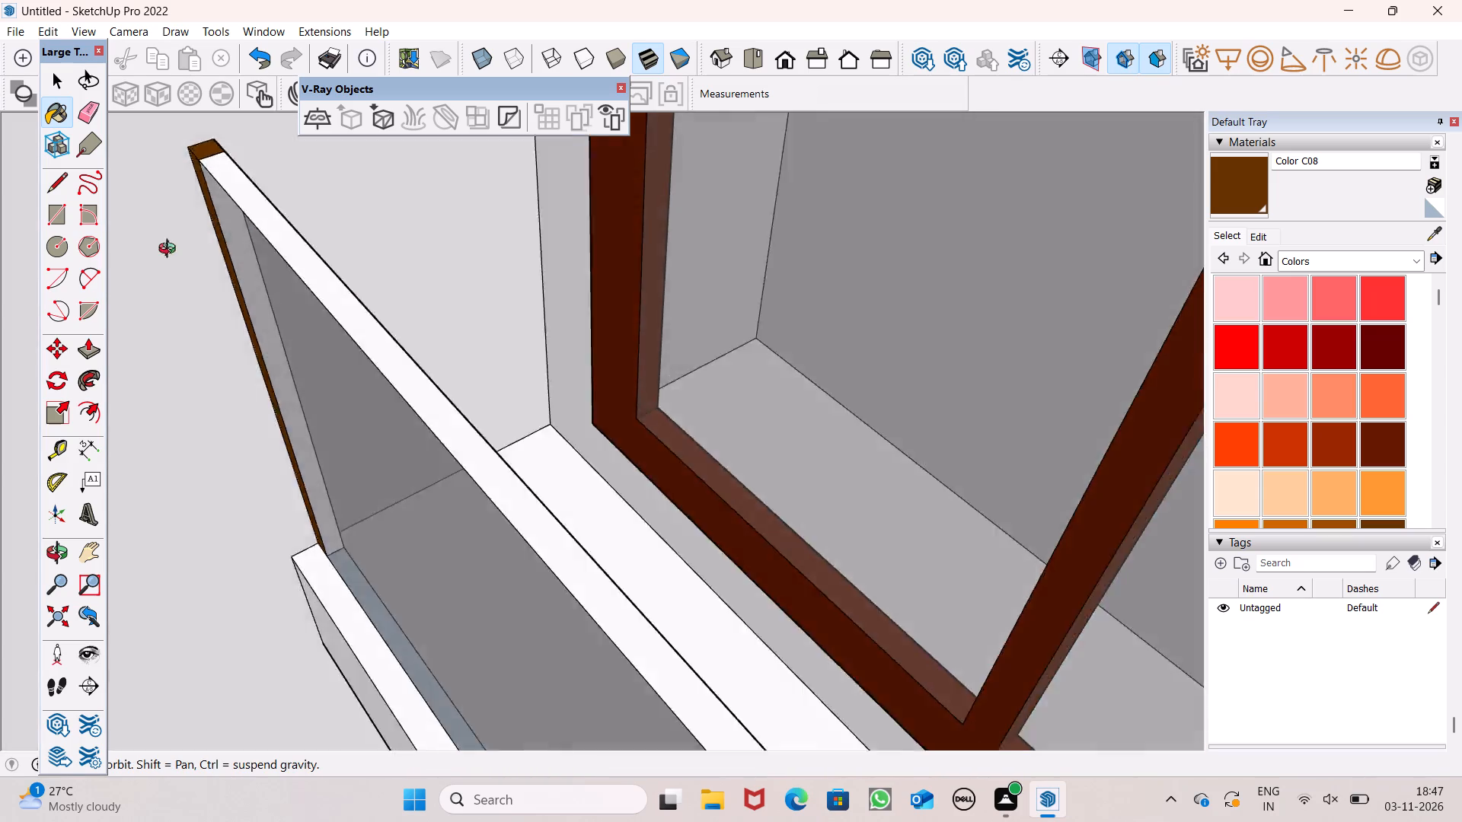
{"action": "middle_click_drag", "start_coordinate": [171, 250], "coordinate": [1, 178]}
{"action": "scroll", "coordinate": [2, 180], "scroll_direction": "up", "scroll_amount": 1}
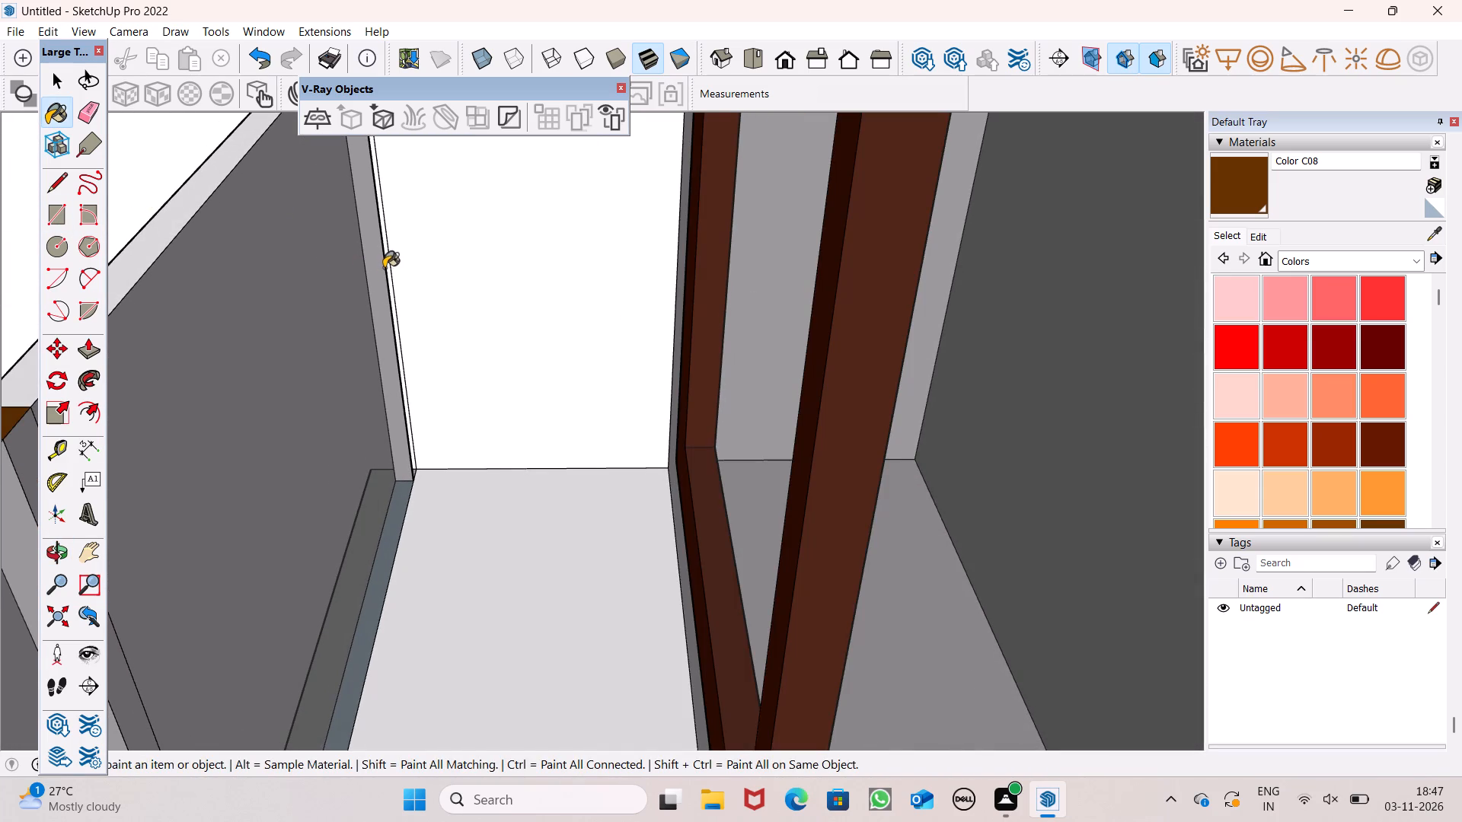
{"action": "left_click", "coordinate": [388, 256]}
{"action": "scroll", "coordinate": [394, 254], "scroll_direction": "up", "scroll_amount": 2}
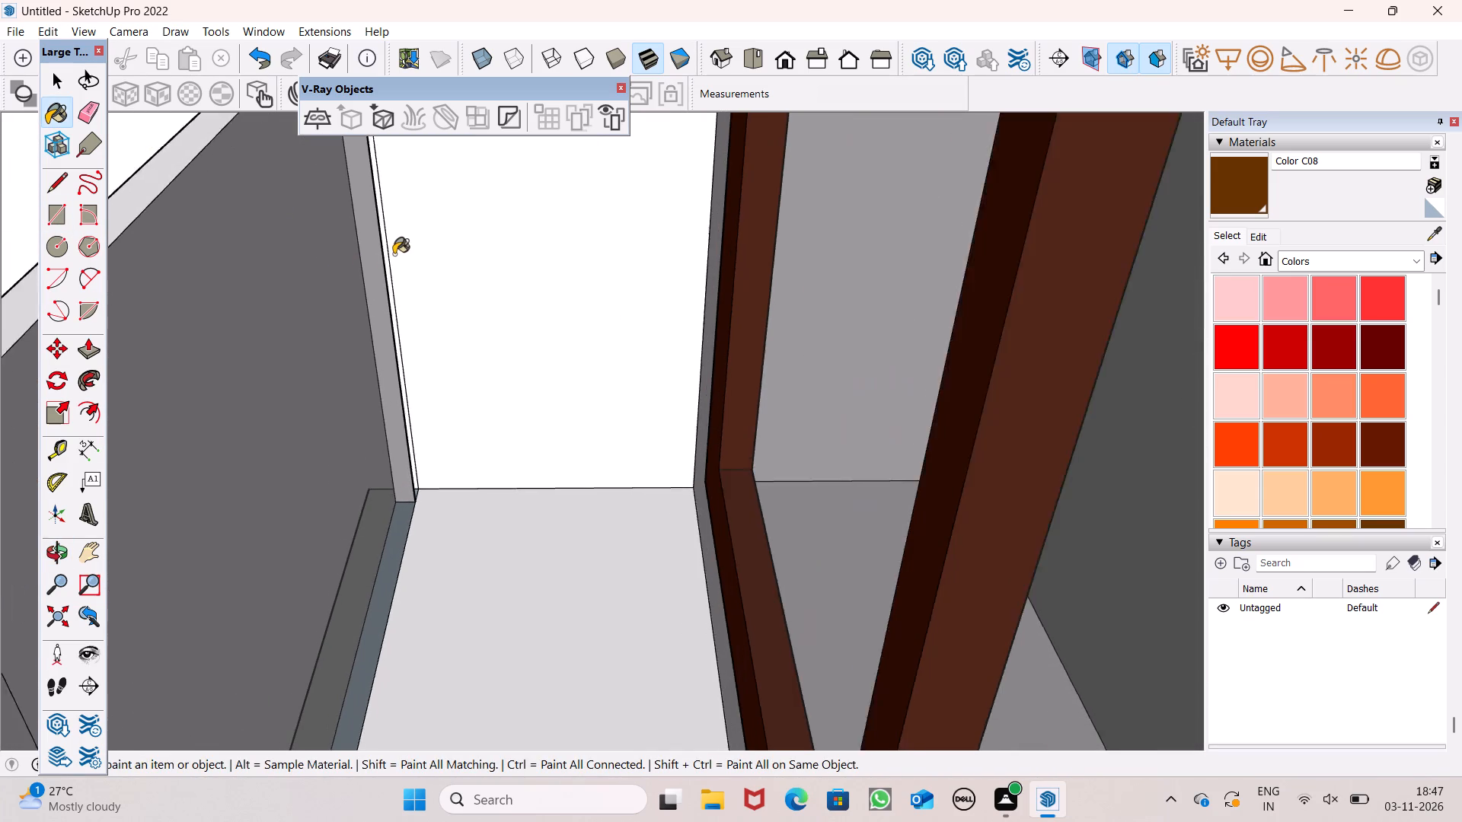
{"action": "scroll", "coordinate": [394, 254], "scroll_direction": "up", "scroll_amount": 5}
{"action": "left_click", "coordinate": [381, 274]}
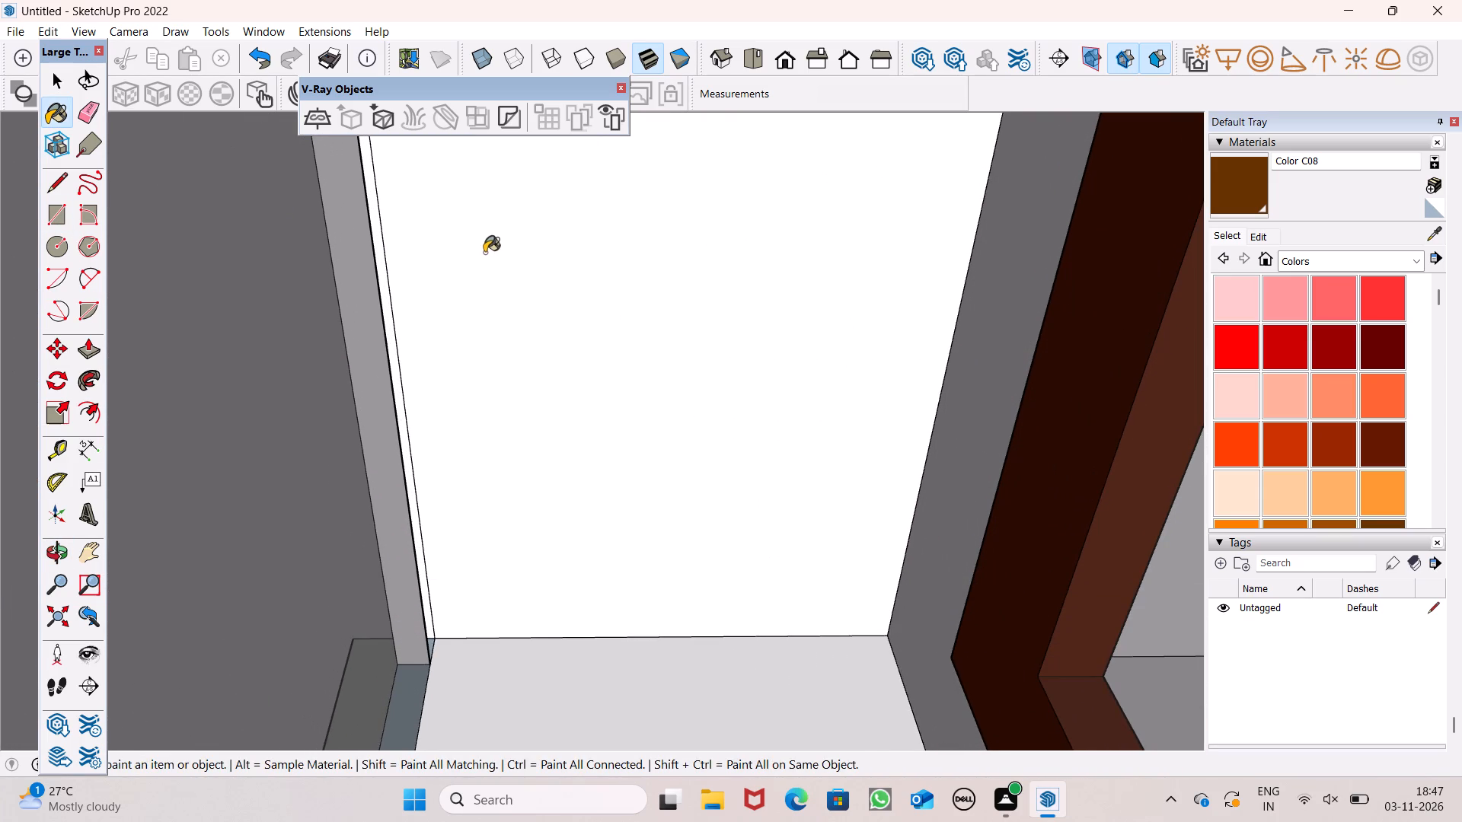
{"action": "scroll", "coordinate": [495, 260], "scroll_direction": "down", "scroll_amount": 8}
{"action": "left_click", "coordinate": [208, 435]}
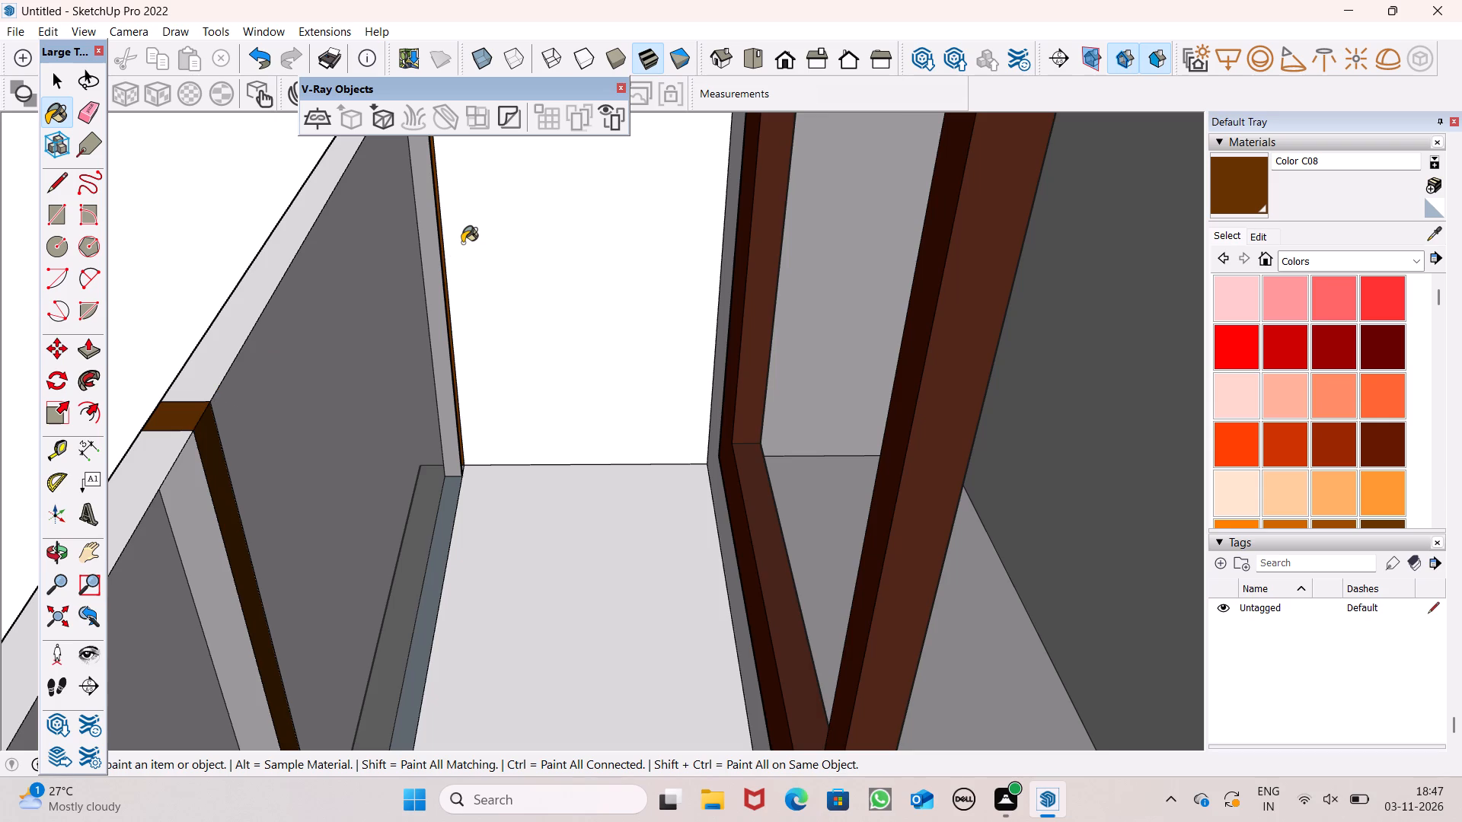
On the balcony beside the building's blank end wall, paint the corner railing post's top and both outer faces brown Color C08.
{"action": "scroll", "coordinate": [460, 266], "scroll_direction": "down", "scroll_amount": 8}
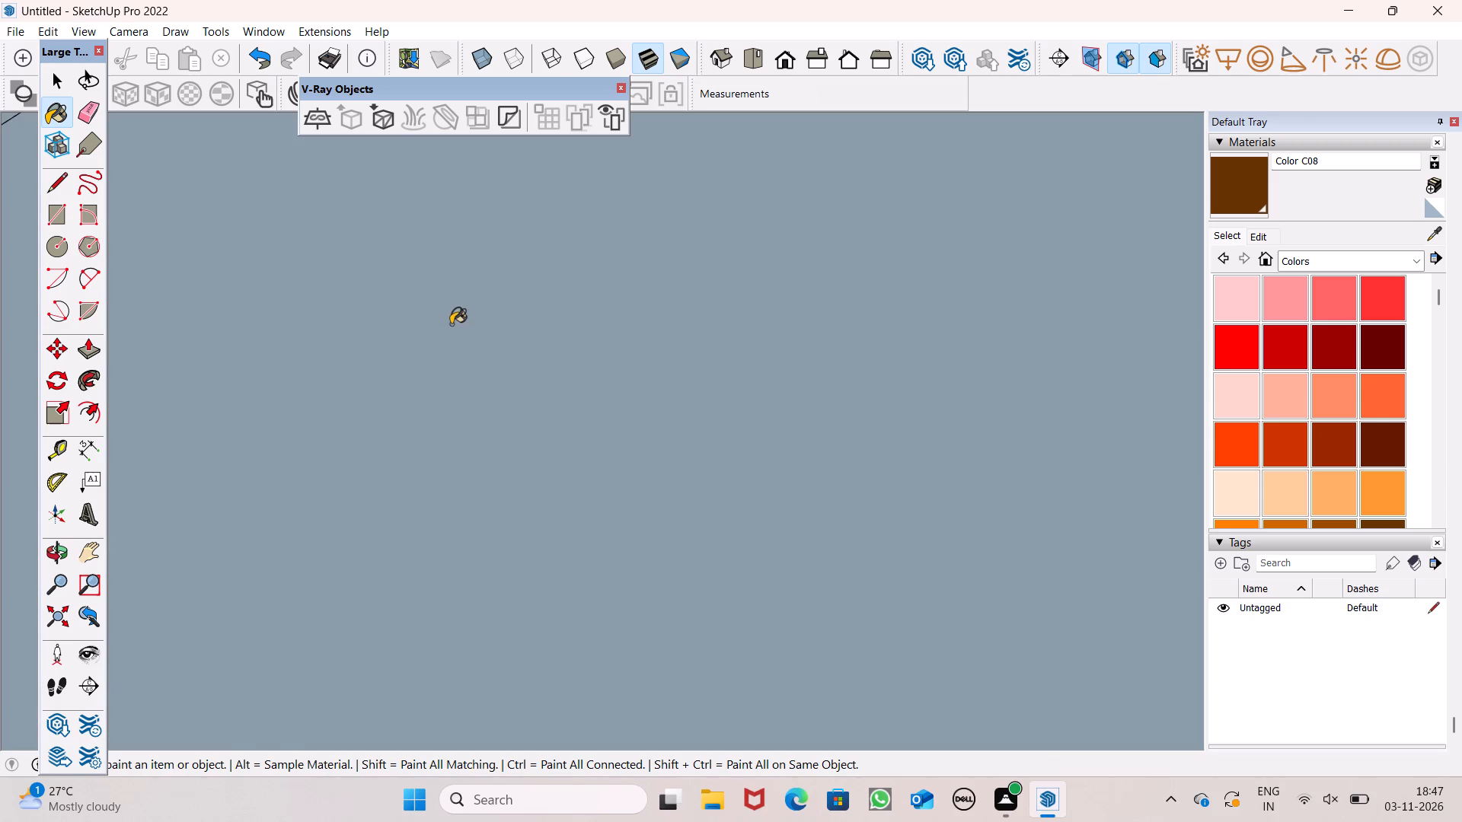
{"action": "middle_click_drag", "start_coordinate": [455, 354], "coordinate": [1075, 314]}
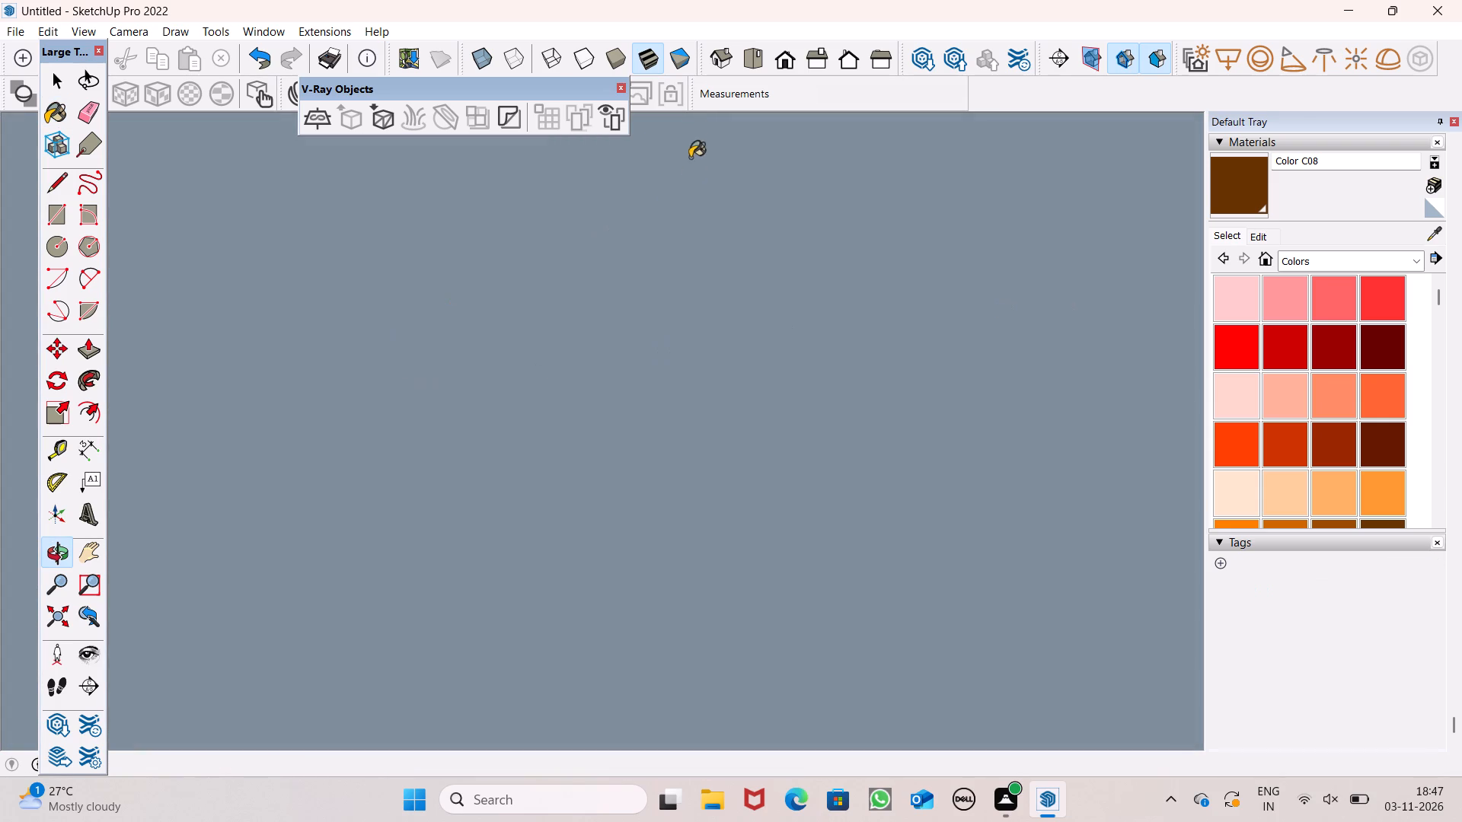
{"action": "left_click", "coordinate": [822, 60]}
{"action": "scroll", "coordinate": [571, 323], "scroll_direction": "down", "scroll_amount": 7}
{"action": "scroll", "coordinate": [286, 296], "scroll_direction": "down", "scroll_amount": 5}
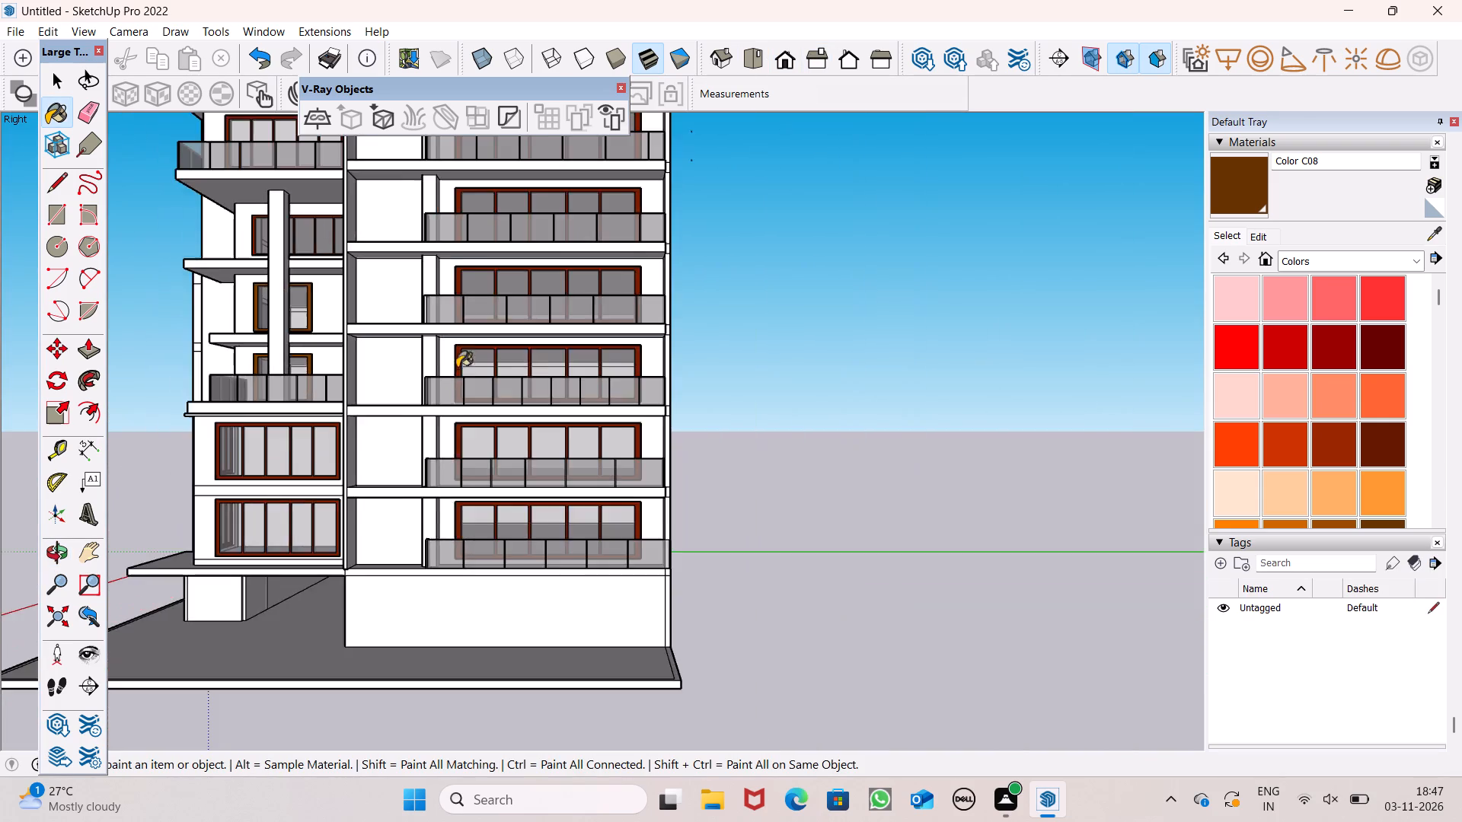
{"action": "middle_click_drag", "start_coordinate": [528, 379], "coordinate": [43, 601]}
{"action": "scroll", "coordinate": [487, 417], "scroll_direction": "up", "scroll_amount": 7}
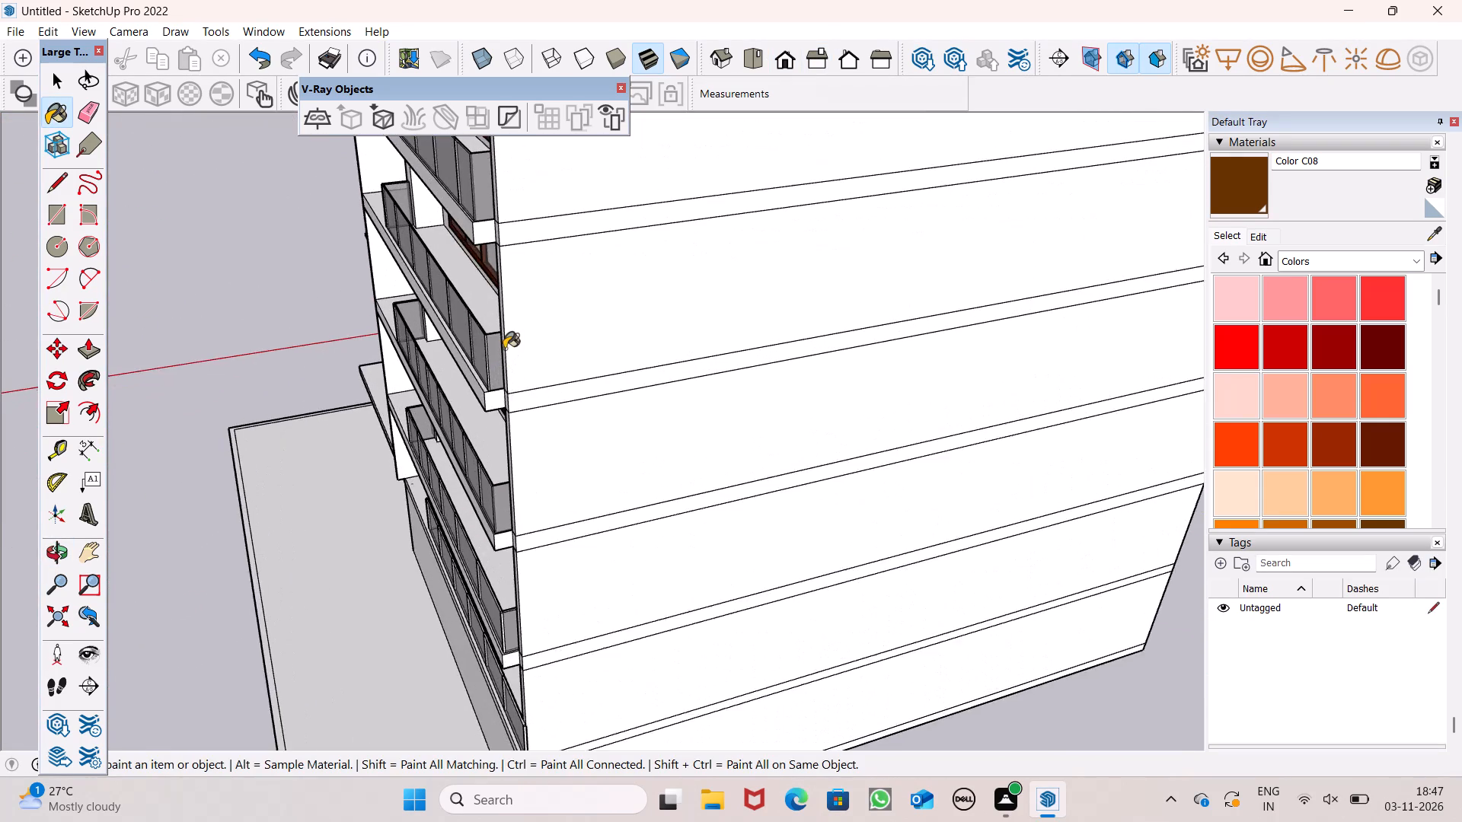
{"action": "scroll", "coordinate": [503, 345], "scroll_direction": "up", "scroll_amount": 15}
{"action": "scroll", "coordinate": [547, 326], "scroll_direction": "up", "scroll_amount": 6}
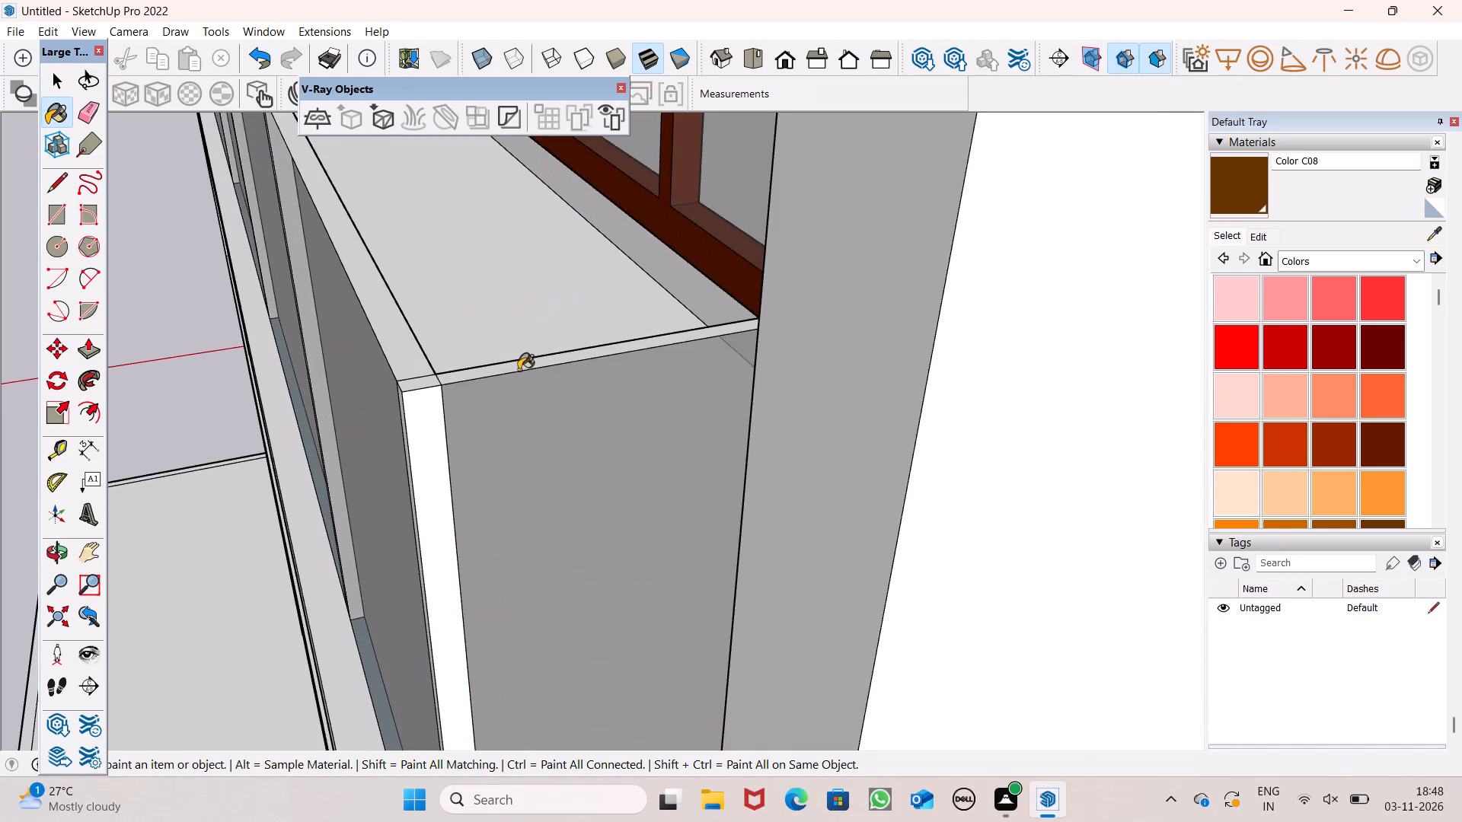
{"action": "scroll", "coordinate": [519, 368], "scroll_direction": "down", "scroll_amount": 4}
{"action": "left_click", "coordinate": [467, 403]}
{"action": "middle_click_drag", "start_coordinate": [487, 401], "coordinate": [661, 427]}
{"action": "scroll", "coordinate": [656, 425], "scroll_direction": "up", "scroll_amount": 4}
{"action": "left_click", "coordinate": [624, 428]}
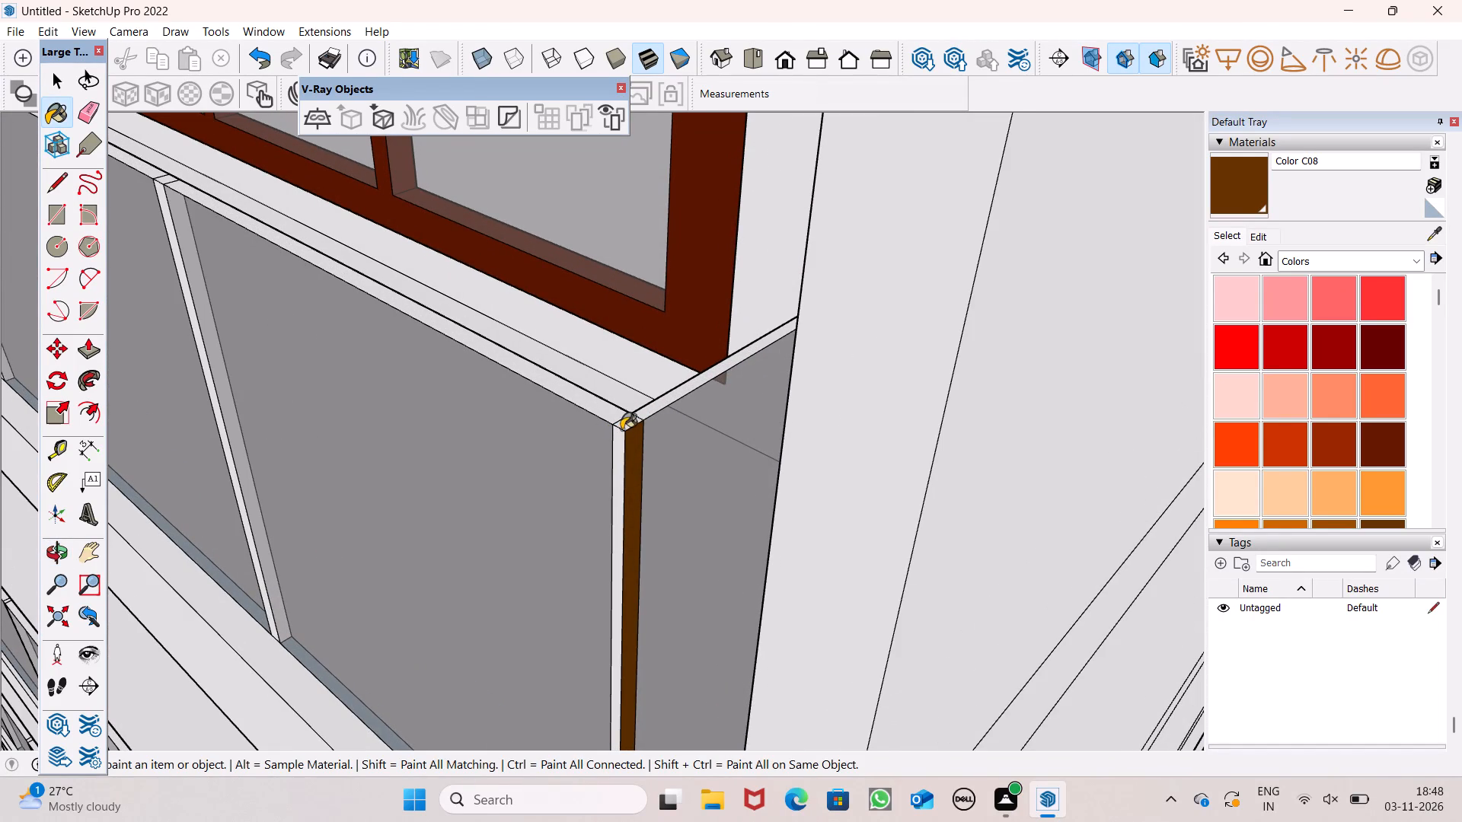
{"action": "left_click", "coordinate": [621, 429]}
{"action": "scroll", "coordinate": [605, 435], "scroll_direction": "up", "scroll_amount": 5}
{"action": "left_click", "coordinate": [637, 440]}
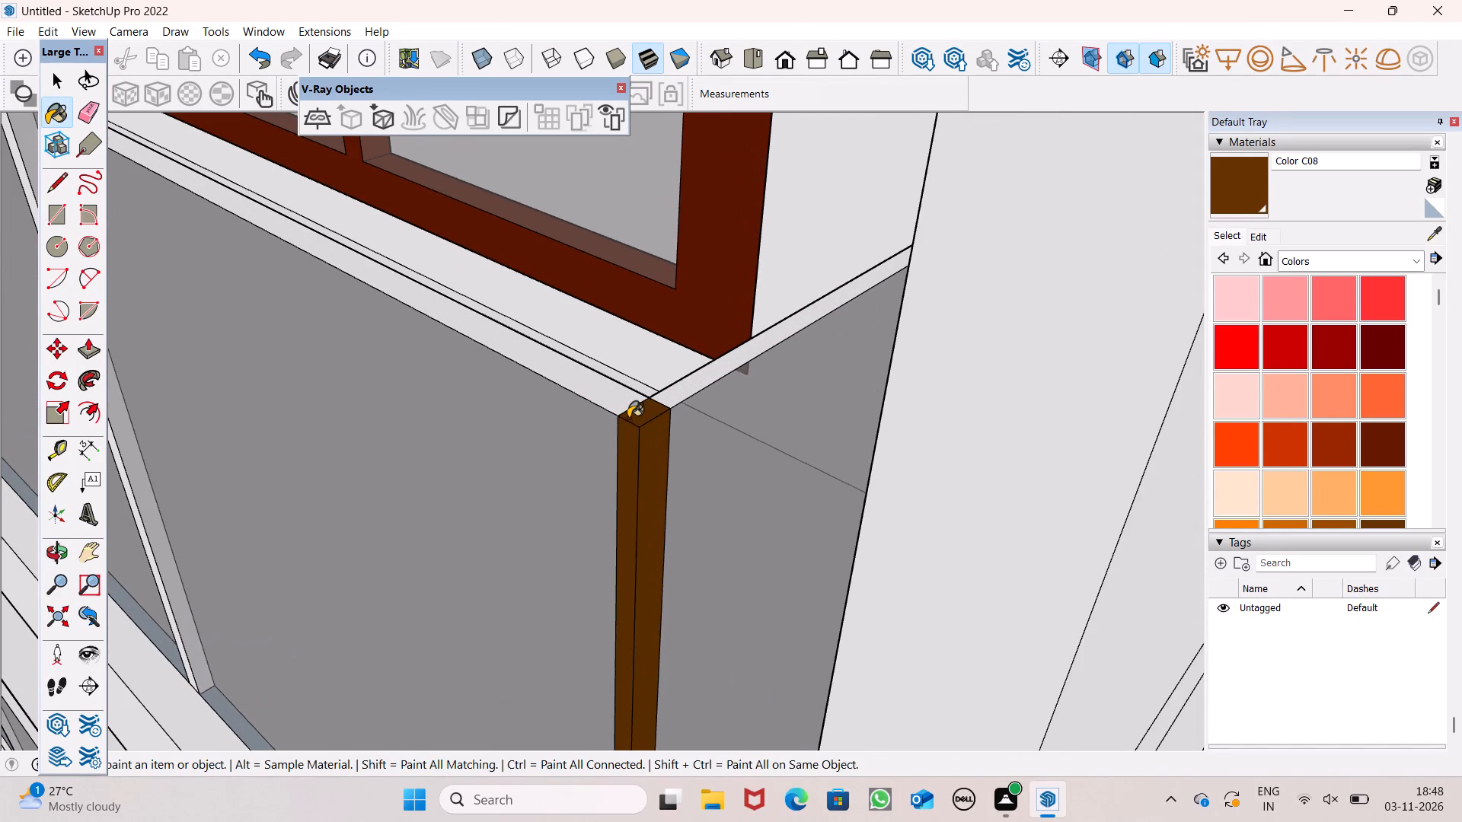
Paint the top, outer and inner faces of the post next to that corner post brown Color C08.
{"action": "scroll", "coordinate": [695, 390], "scroll_direction": "down", "scroll_amount": 7}
{"action": "scroll", "coordinate": [576, 371], "scroll_direction": "down", "scroll_amount": 6}
{"action": "scroll", "coordinate": [378, 293], "scroll_direction": "up", "scroll_amount": 2}
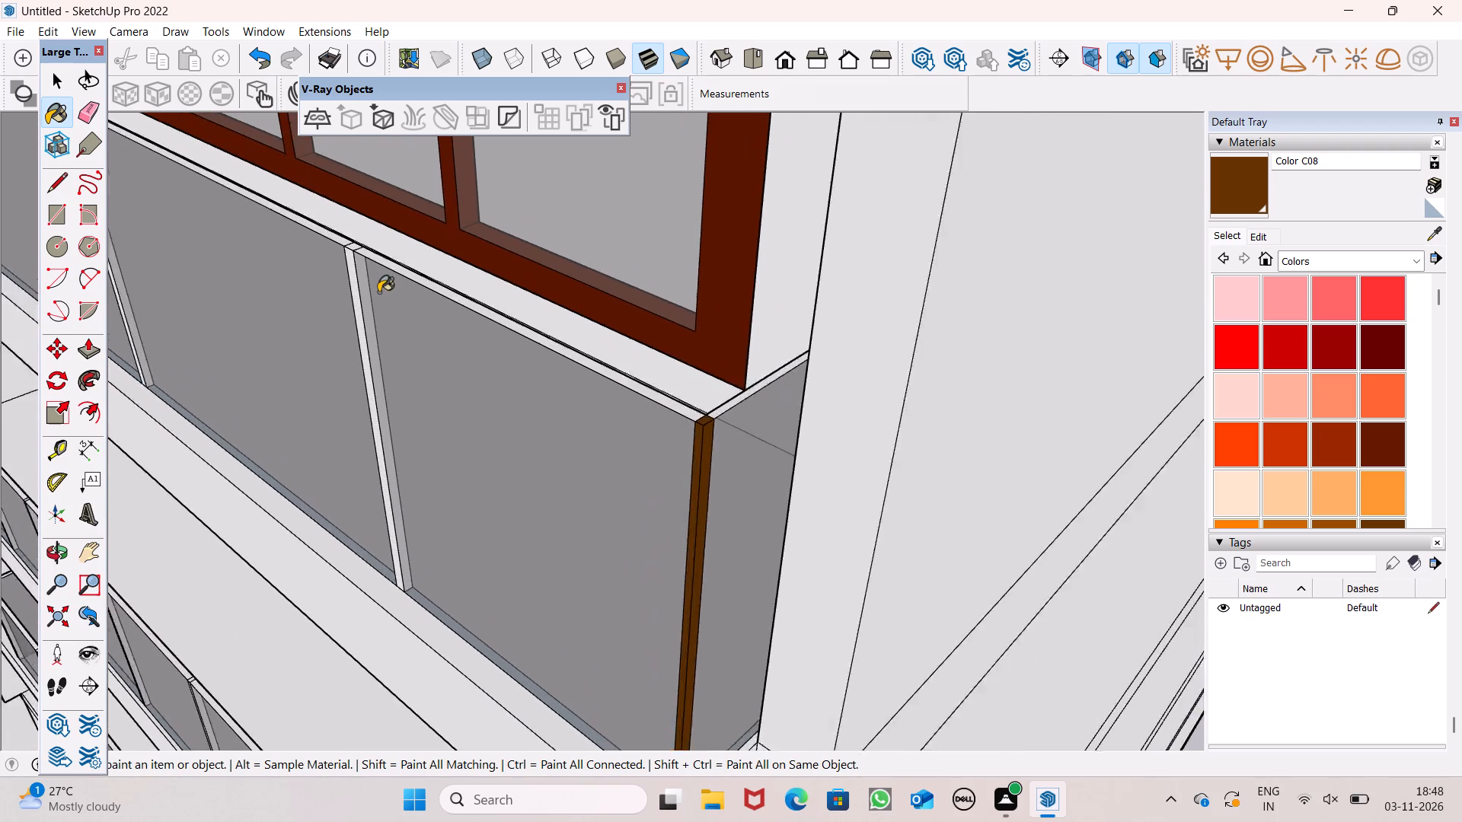
{"action": "scroll", "coordinate": [378, 292], "scroll_direction": "up", "scroll_amount": 4}
{"action": "scroll", "coordinate": [382, 307], "scroll_direction": "down", "scroll_amount": 1}
{"action": "middle_click_drag", "start_coordinate": [301, 298], "coordinate": [568, 379]}
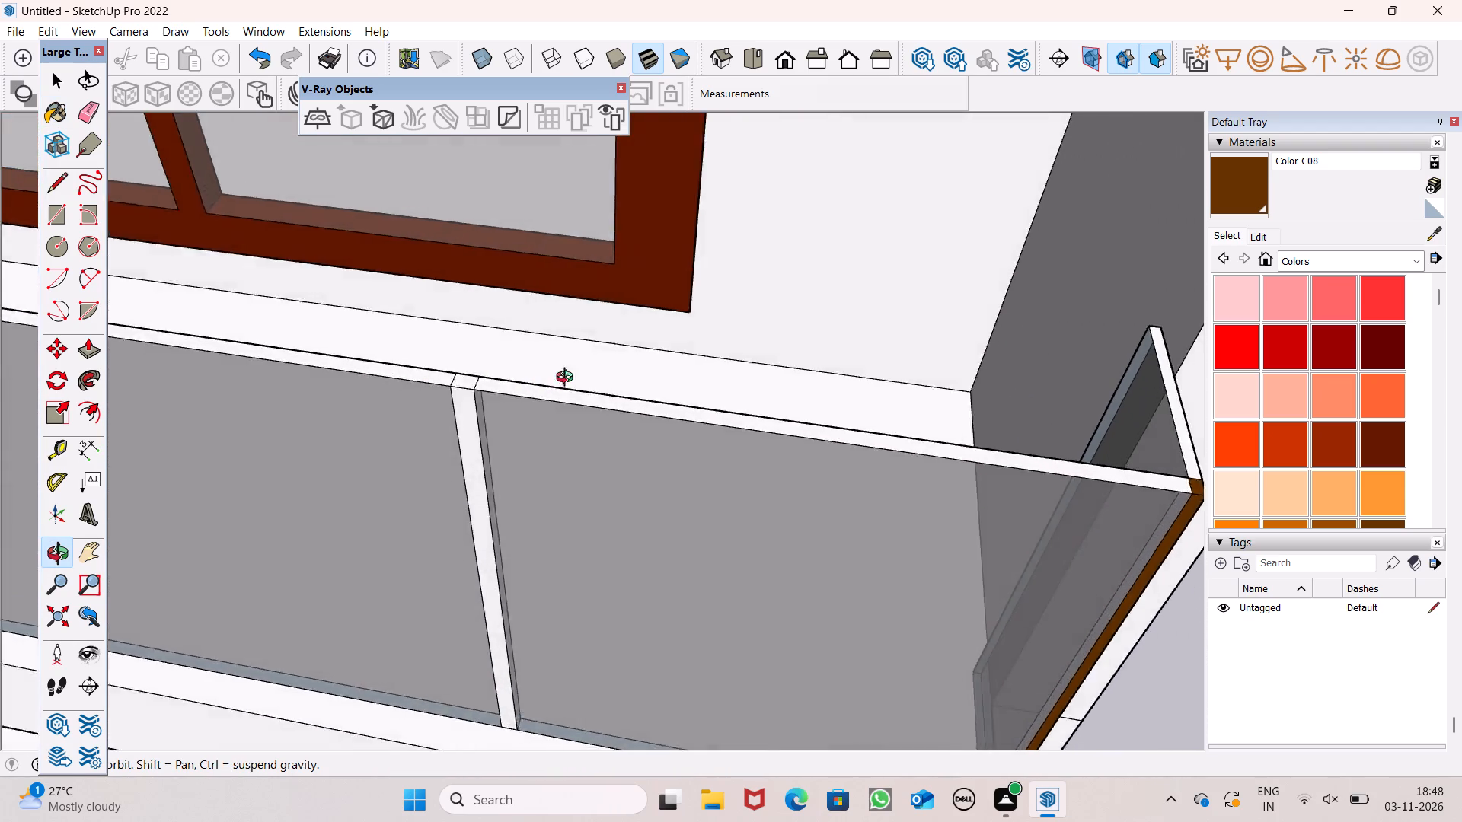
{"action": "middle_click_drag", "start_coordinate": [568, 379], "coordinate": [676, 368]}
{"action": "scroll", "coordinate": [590, 397], "scroll_direction": "up", "scroll_amount": 3}
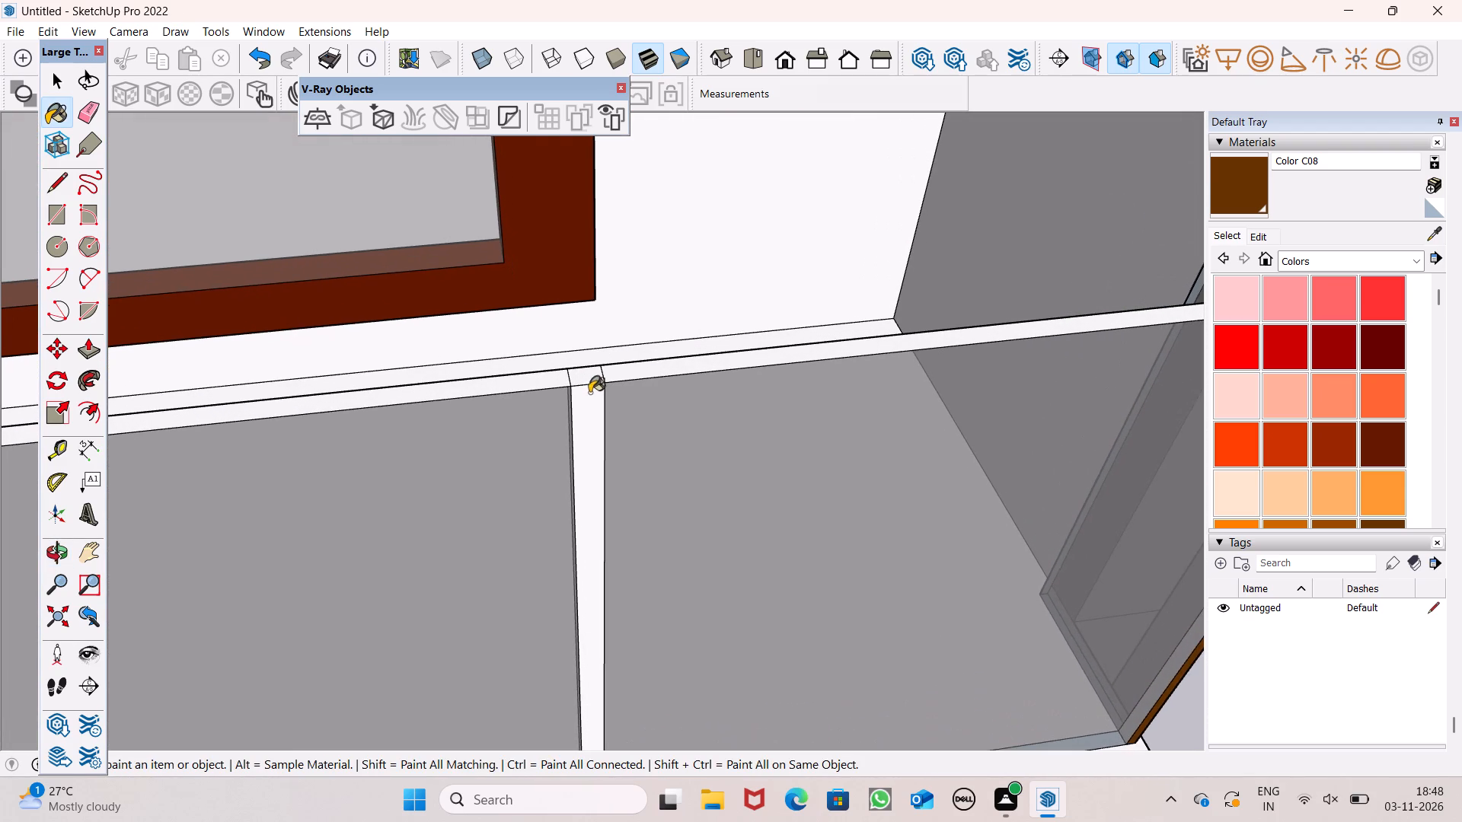
{"action": "left_click", "coordinate": [589, 383]}
{"action": "left_click", "coordinate": [589, 403]}
{"action": "middle_click_drag", "start_coordinate": [478, 346], "coordinate": [659, 433]}
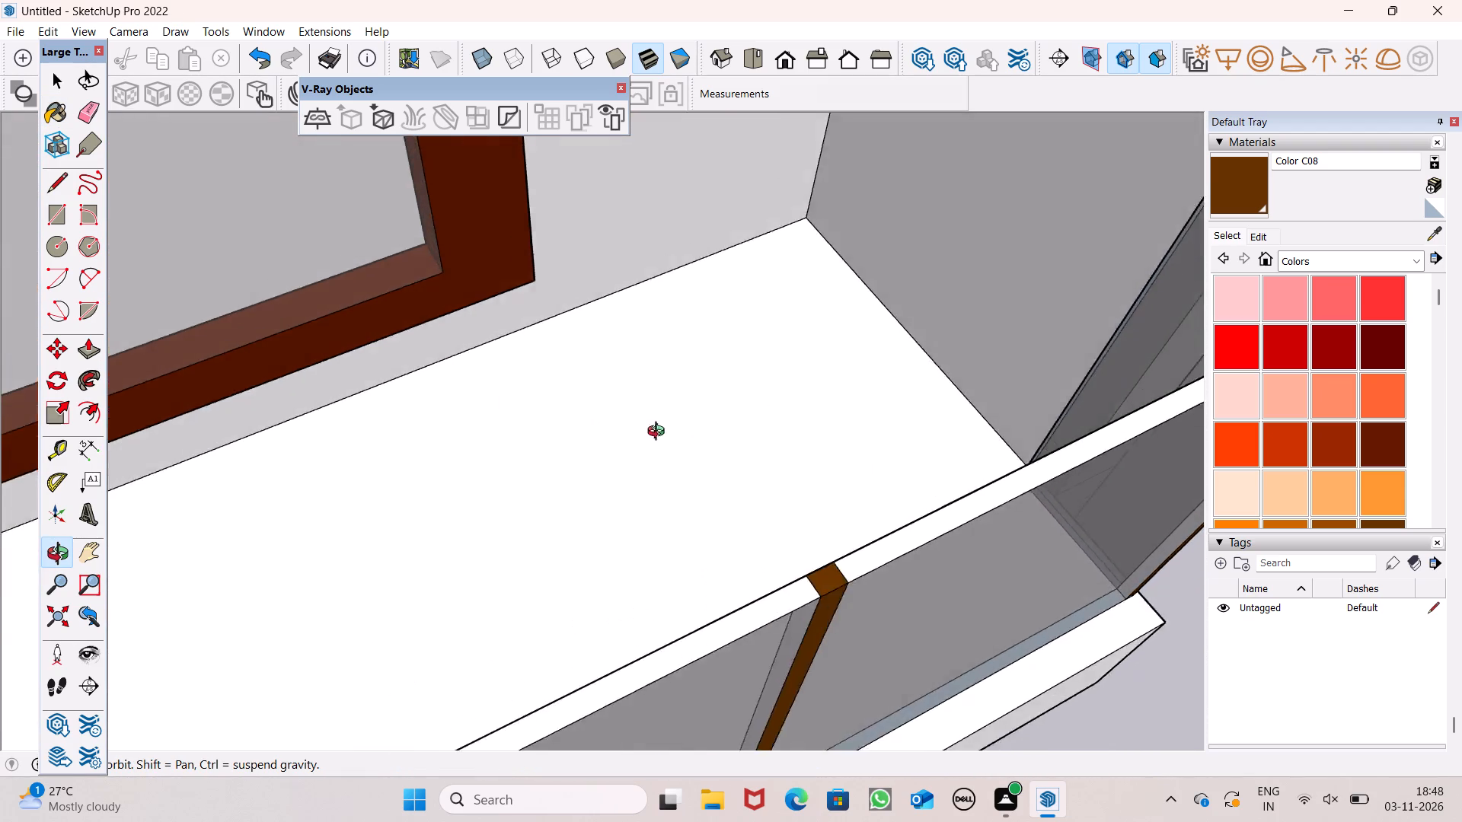
{"action": "middle_click_drag", "start_coordinate": [659, 433], "coordinate": [976, 458]}
{"action": "left_click", "coordinate": [1066, 424]}
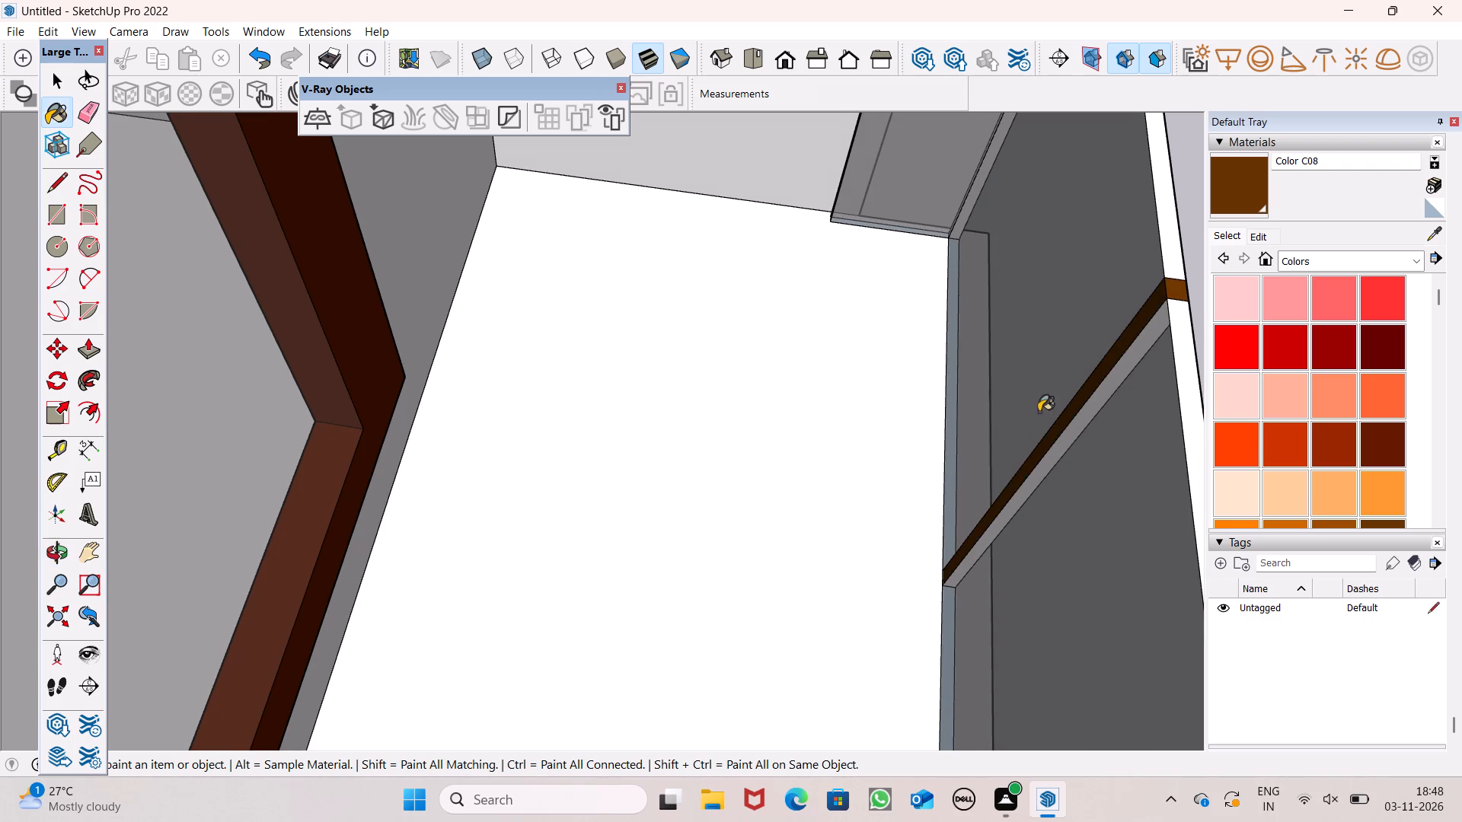
Paint the top and outer faces of the second post from that balcony's browned corner post brown Color C08.
{"action": "middle_click_drag", "start_coordinate": [1017, 405], "coordinate": [934, 142]}
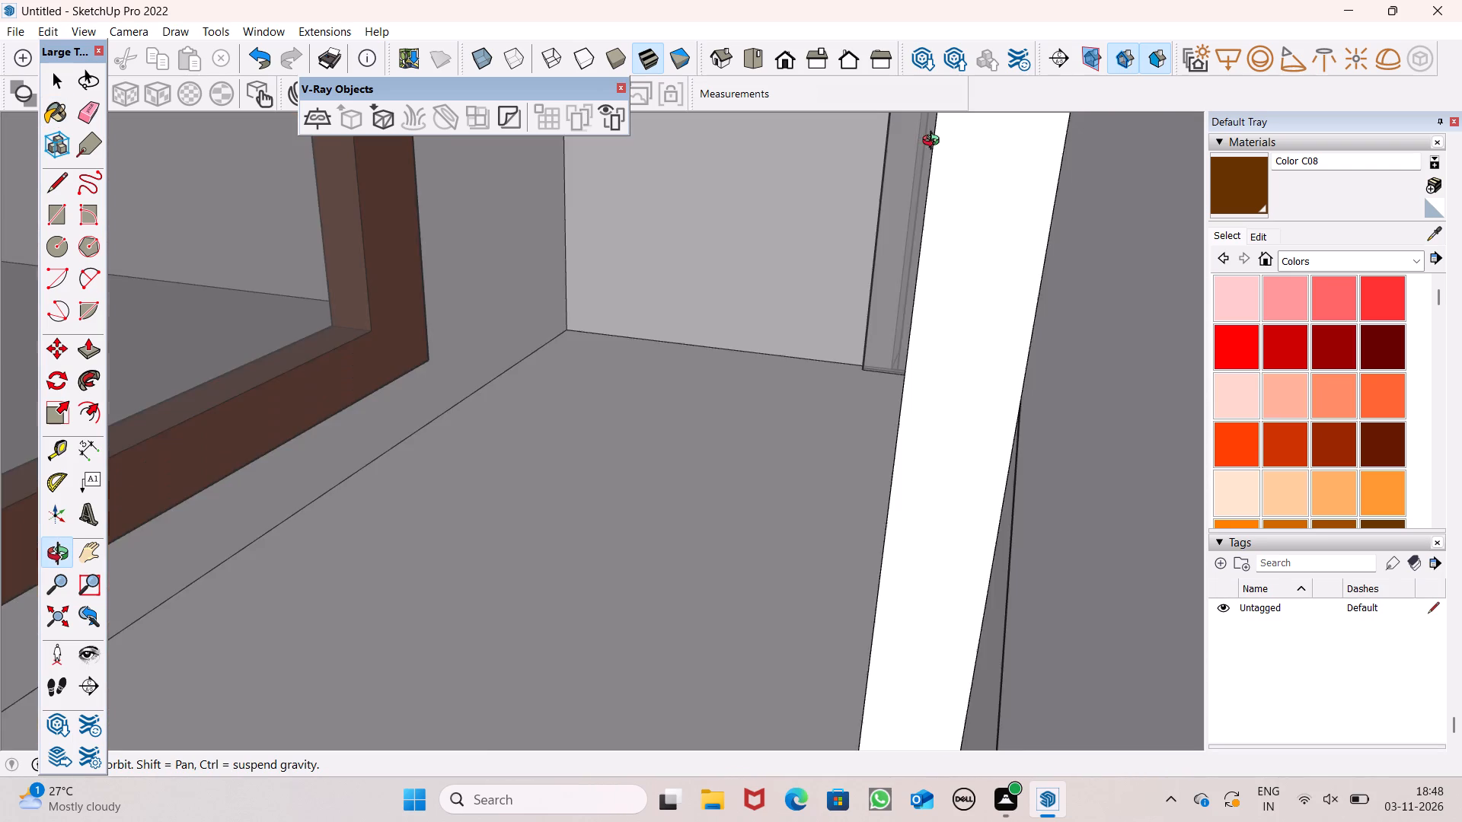
{"action": "middle_click_drag", "start_coordinate": [934, 142], "coordinate": [828, 180]}
{"action": "scroll", "coordinate": [884, 418], "scroll_direction": "down", "scroll_amount": 6}
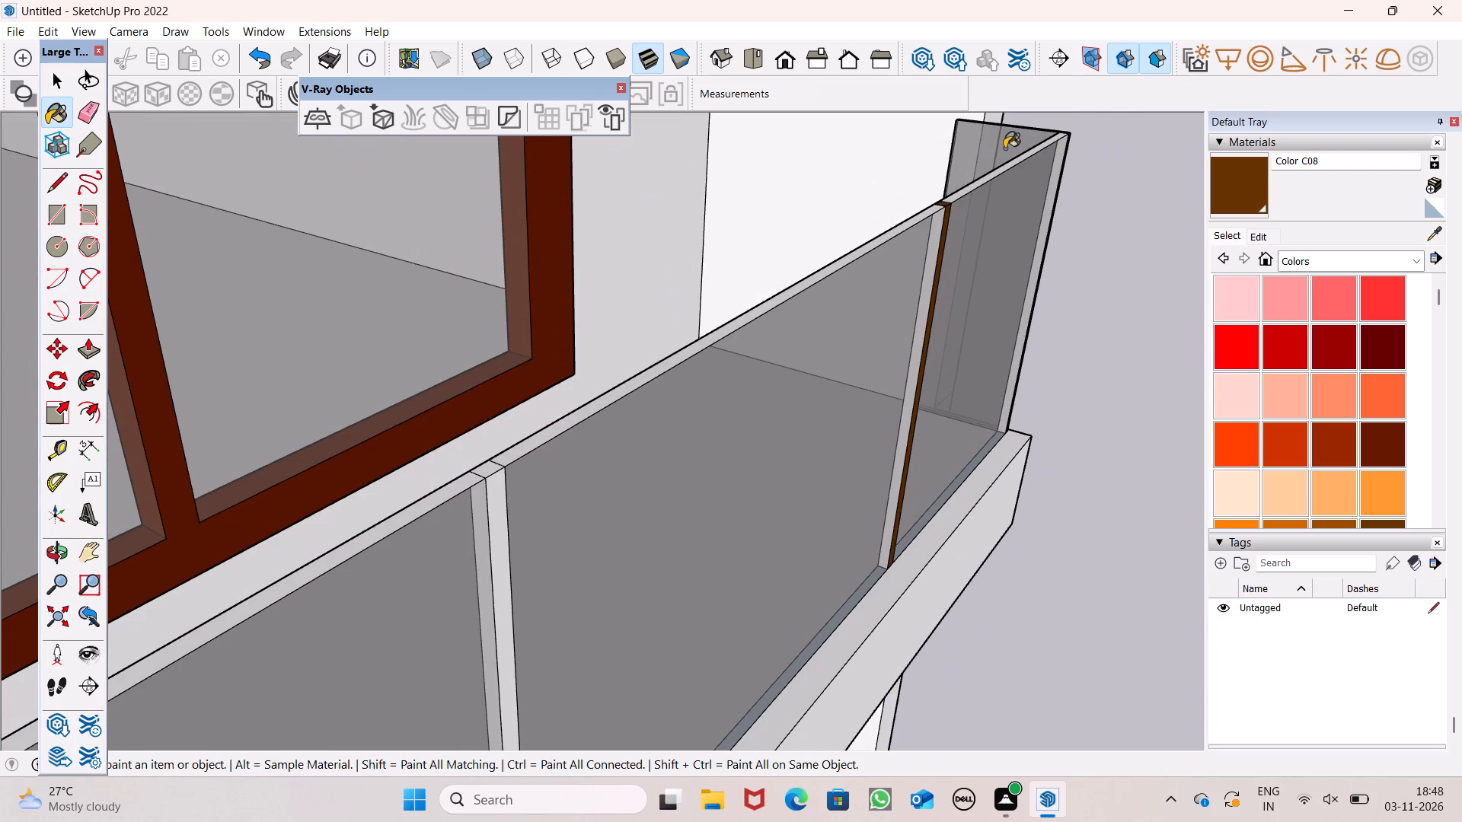
{"action": "scroll", "coordinate": [1004, 148], "scroll_direction": "up", "scroll_amount": 2}
{"action": "scroll", "coordinate": [1004, 148], "scroll_direction": "down", "scroll_amount": 3}
{"action": "middle_click_drag", "start_coordinate": [1032, 180], "coordinate": [481, 214]}
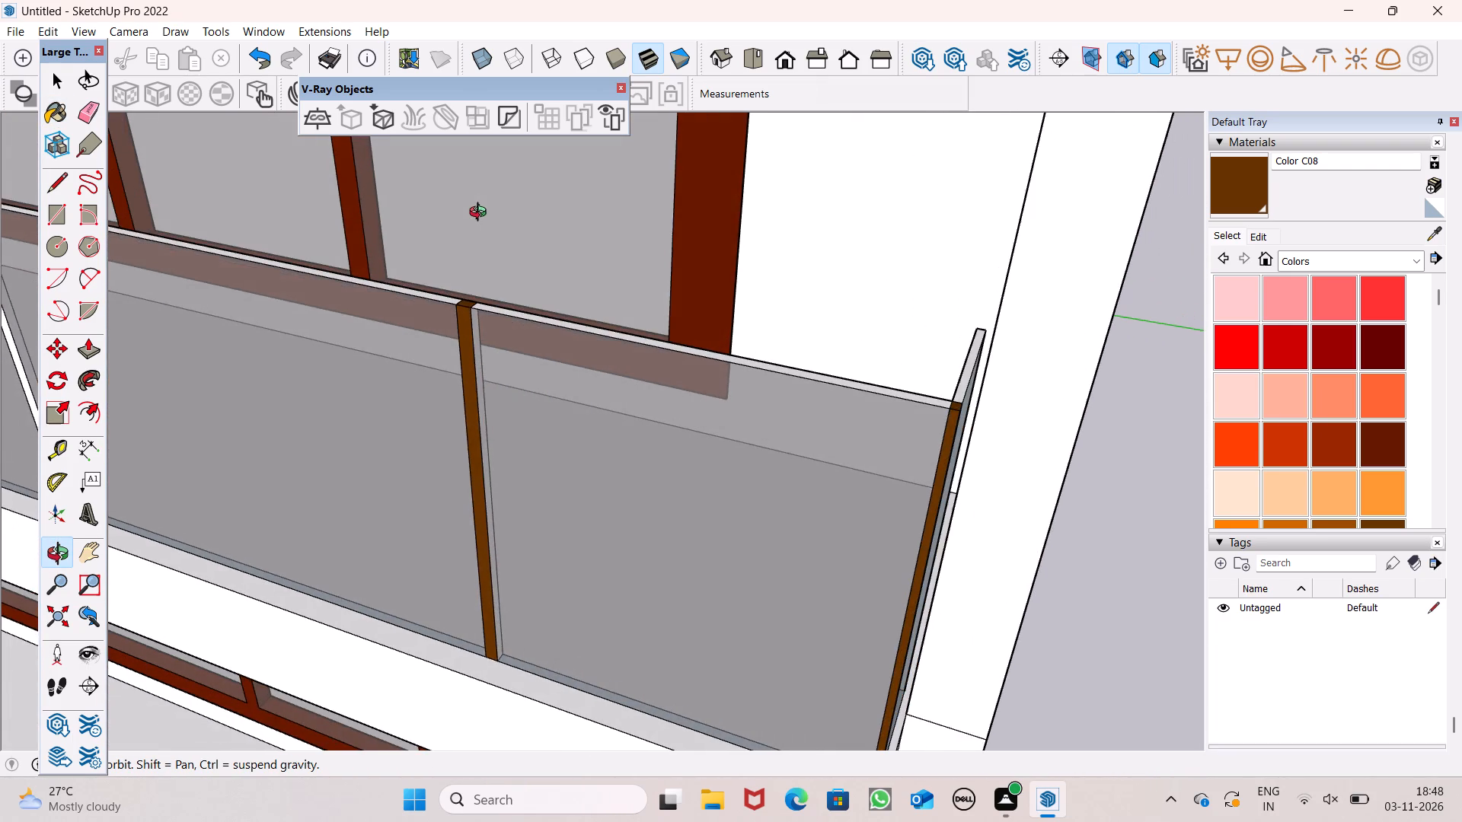
{"action": "middle_click_drag", "start_coordinate": [481, 214], "coordinate": [196, 167]}
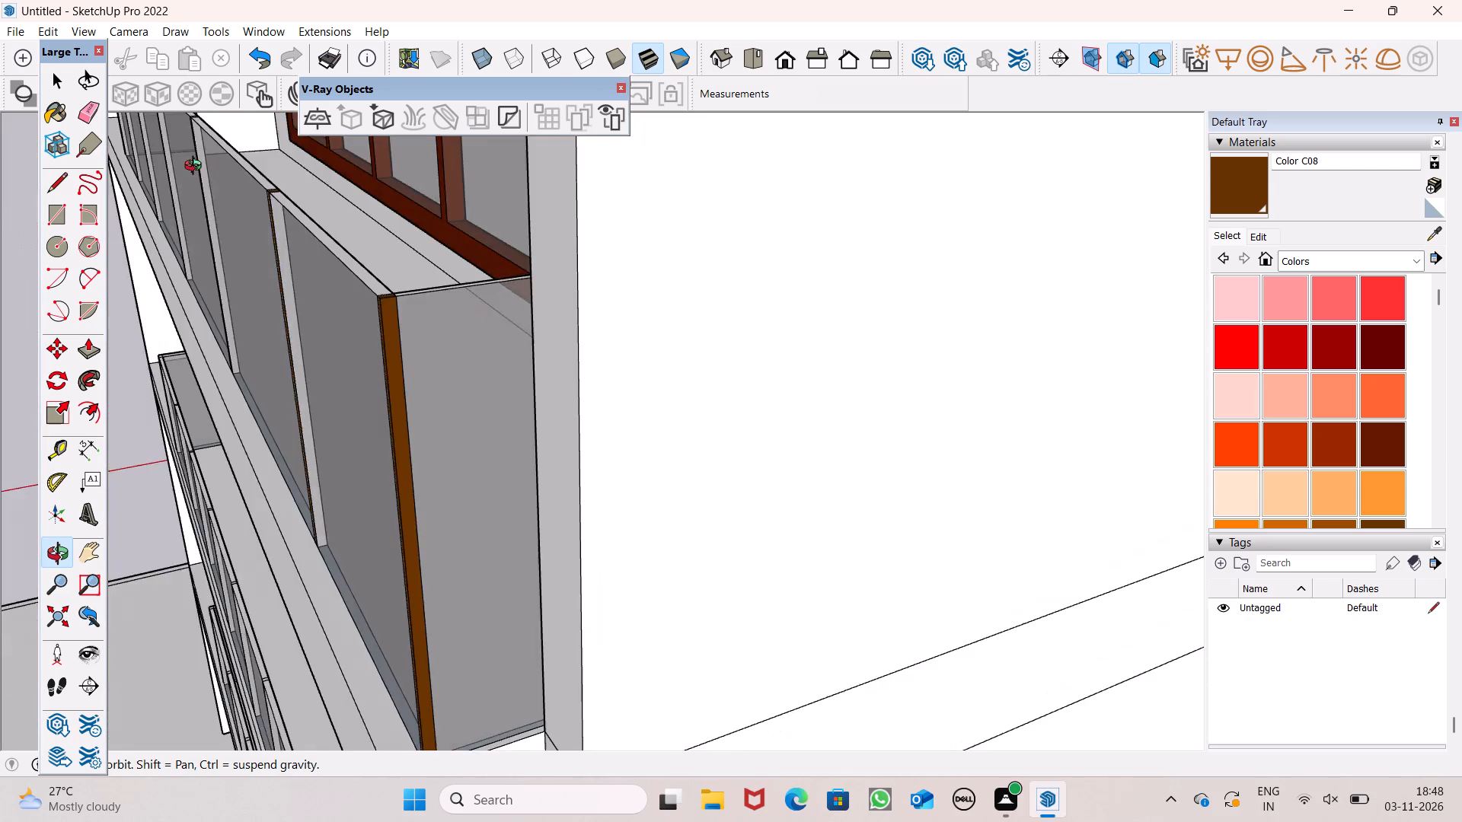
{"action": "middle_click_drag", "start_coordinate": [196, 167], "coordinate": [401, 190]}
{"action": "scroll", "coordinate": [761, 364], "scroll_direction": "down", "scroll_amount": 5}
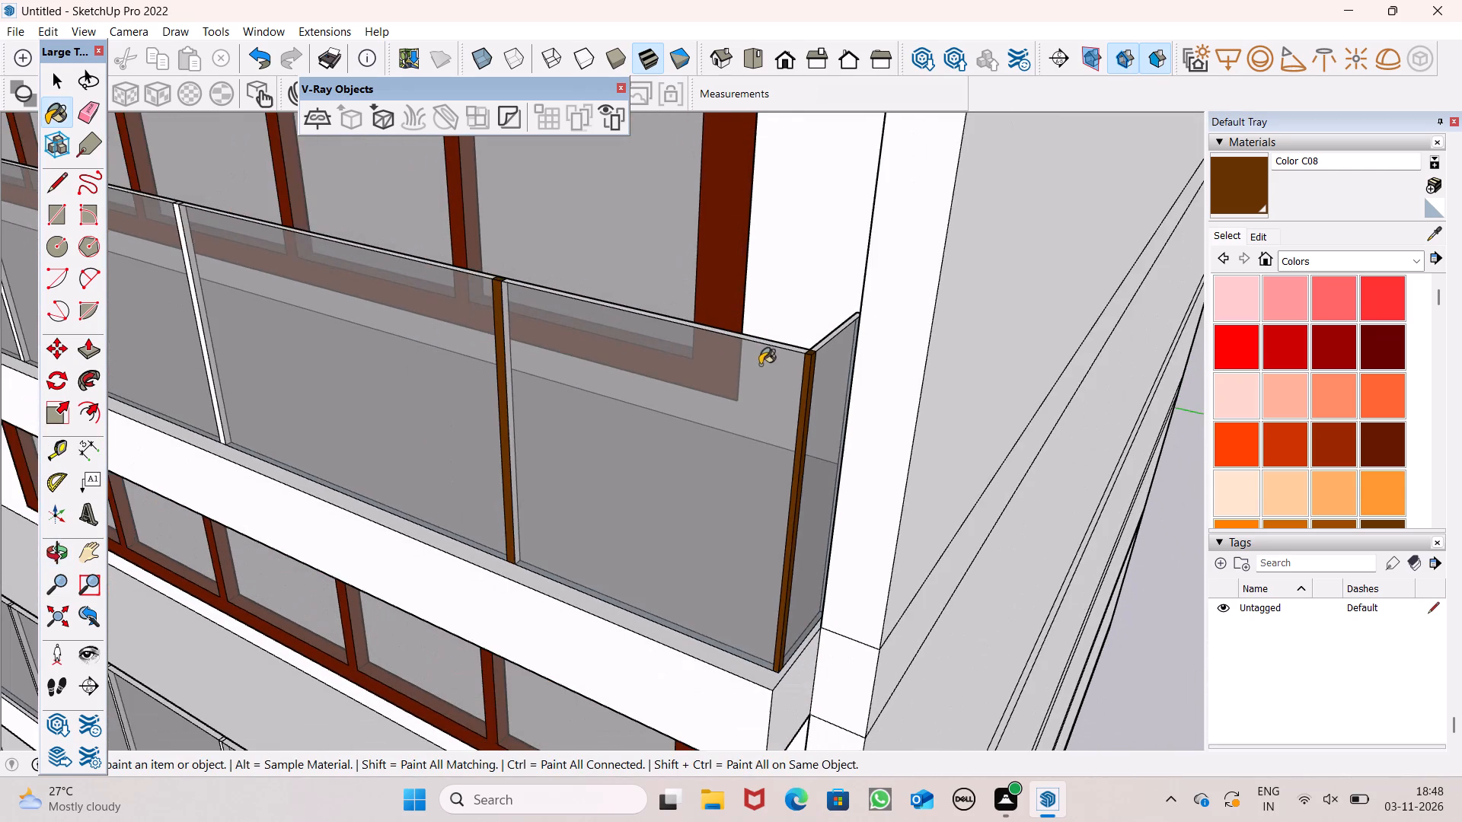
{"action": "scroll", "coordinate": [736, 345], "scroll_direction": "down", "scroll_amount": 4}
{"action": "scroll", "coordinate": [316, 280], "scroll_direction": "up", "scroll_amount": 7}
{"action": "scroll", "coordinate": [395, 220], "scroll_direction": "up", "scroll_amount": 10}
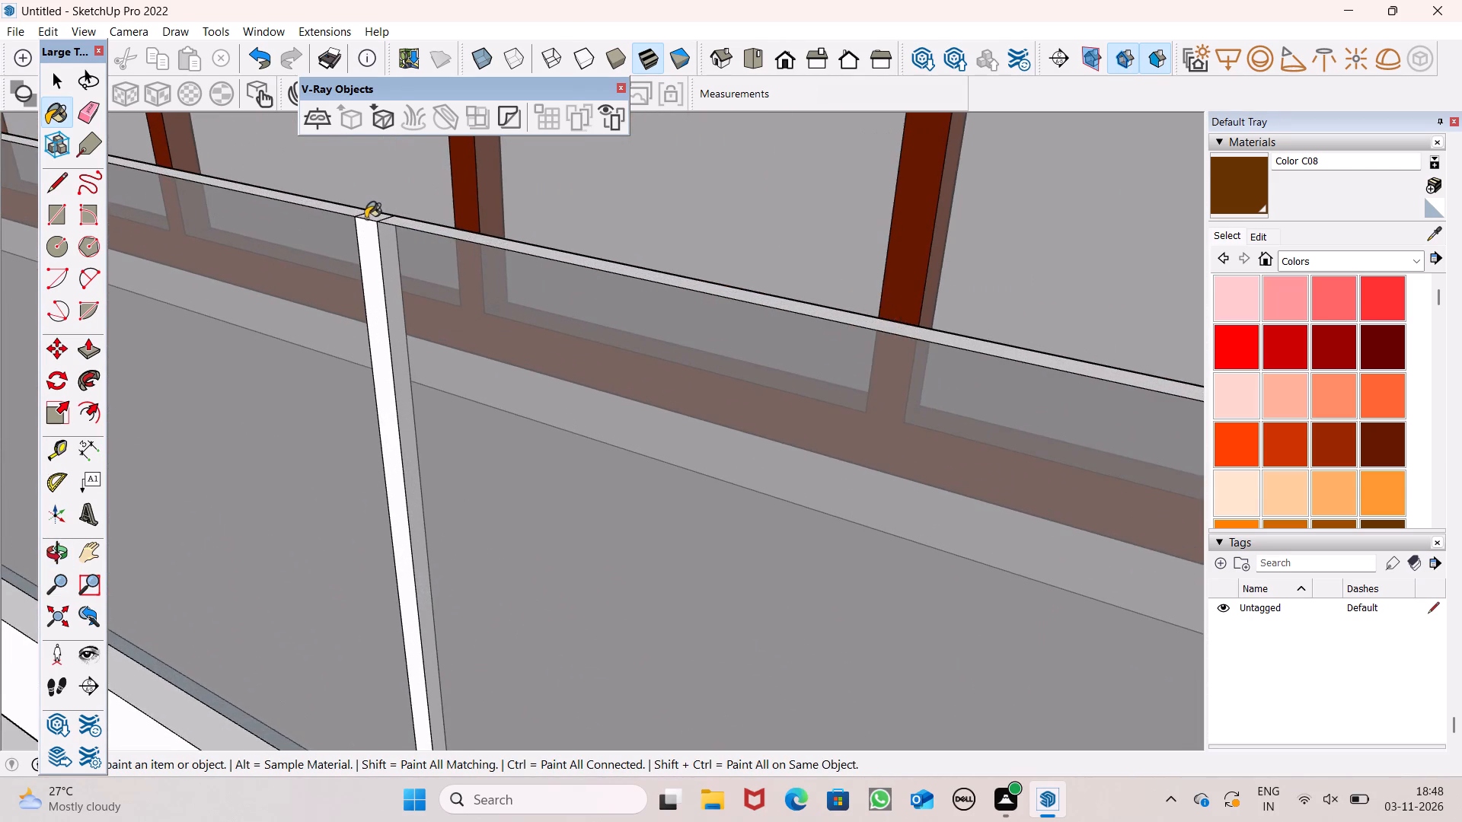
{"action": "scroll", "coordinate": [365, 218], "scroll_direction": "up", "scroll_amount": 4}
{"action": "left_click", "coordinate": [365, 219]}
{"action": "left_click", "coordinate": [367, 241]}
{"action": "left_click", "coordinate": [378, 216]}
Paint the balcony-side face of that same post brown Color C08.
{"action": "middle_click_drag", "start_coordinate": [478, 262], "coordinate": [330, 305]}
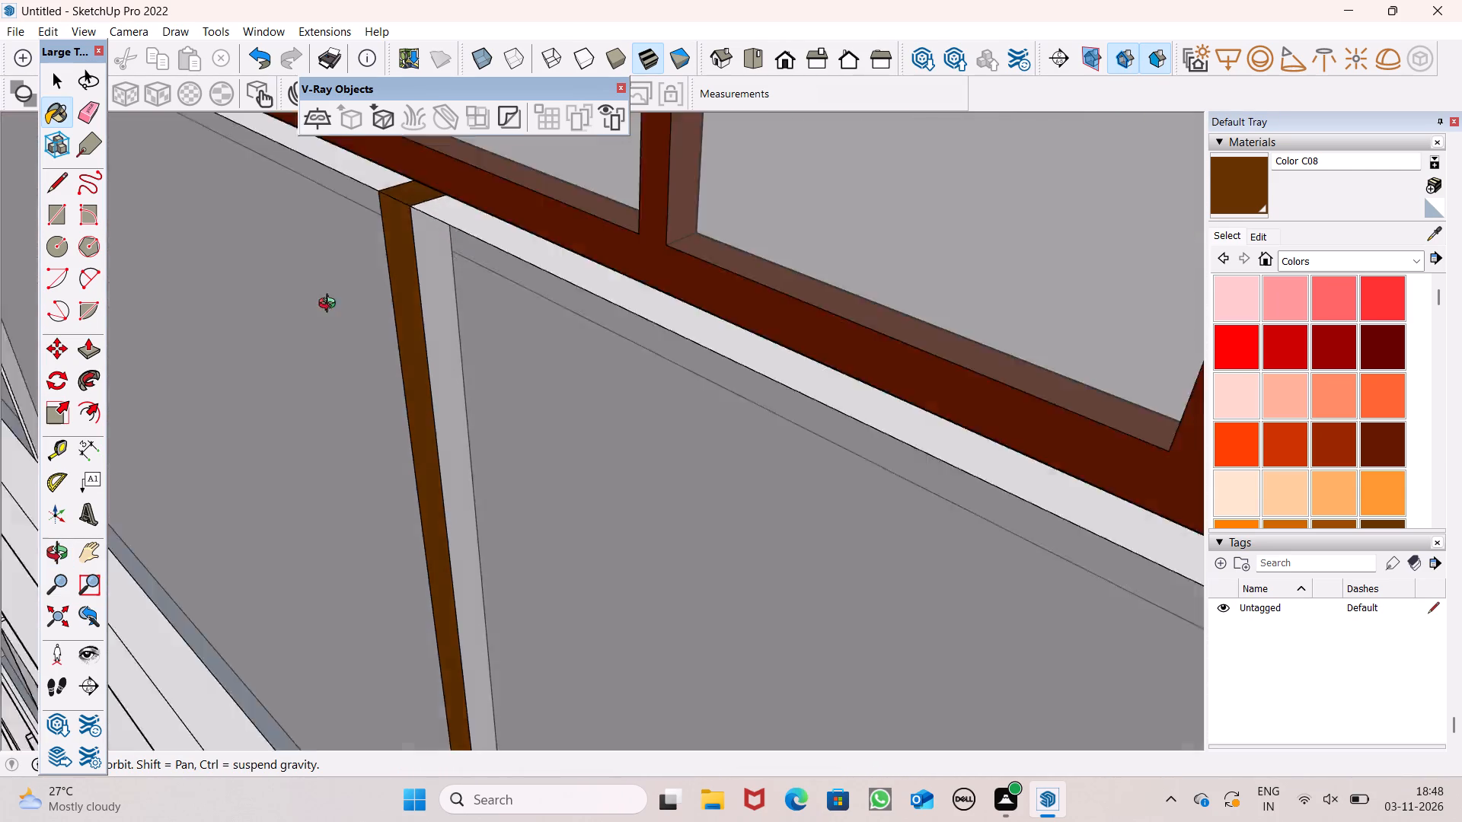
{"action": "middle_click_drag", "start_coordinate": [330, 305], "coordinate": [43, 246]}
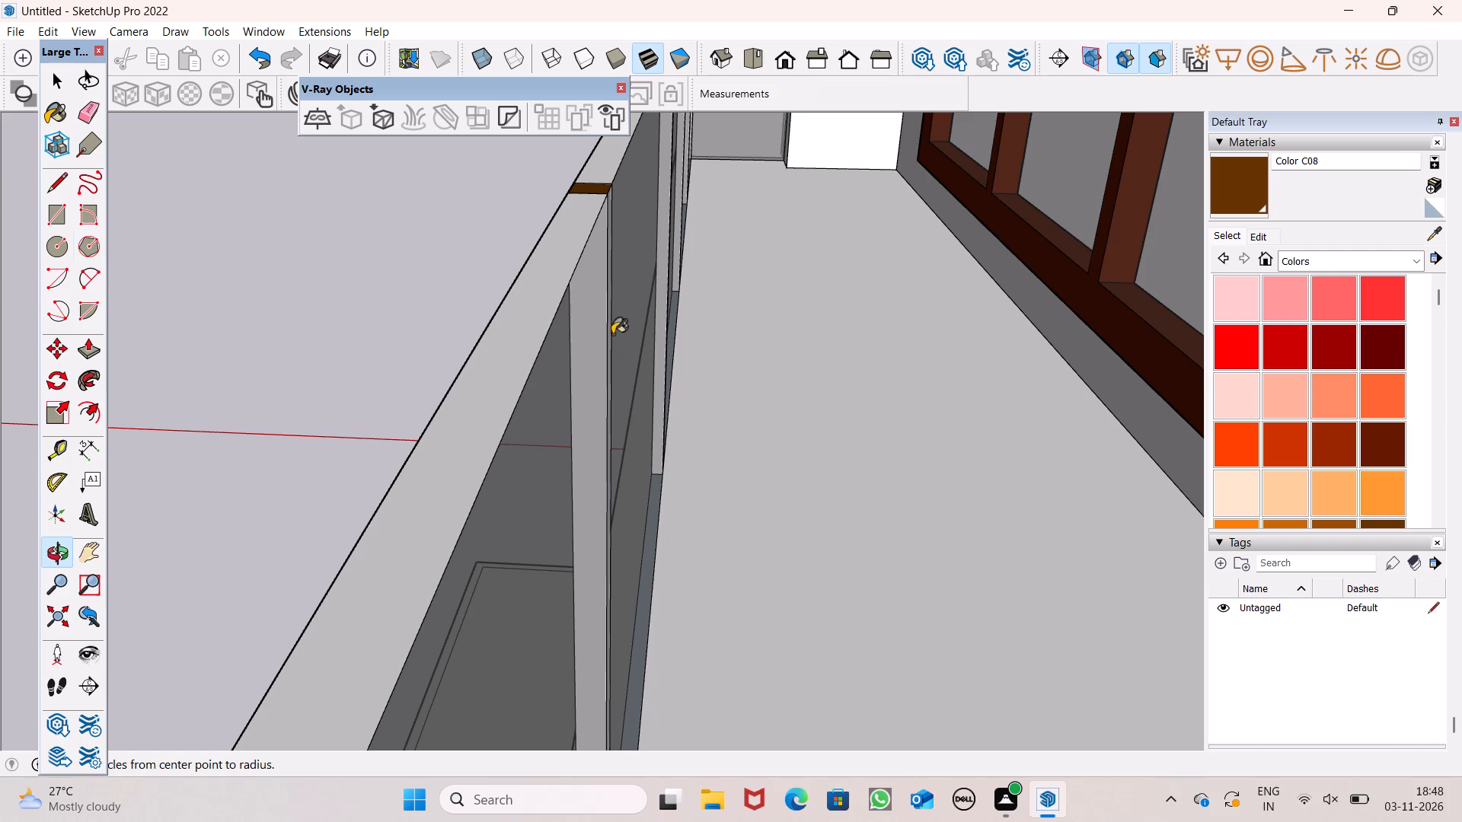
{"action": "left_click", "coordinate": [609, 334]}
{"action": "scroll", "coordinate": [640, 245], "scroll_direction": "up", "scroll_amount": 8}
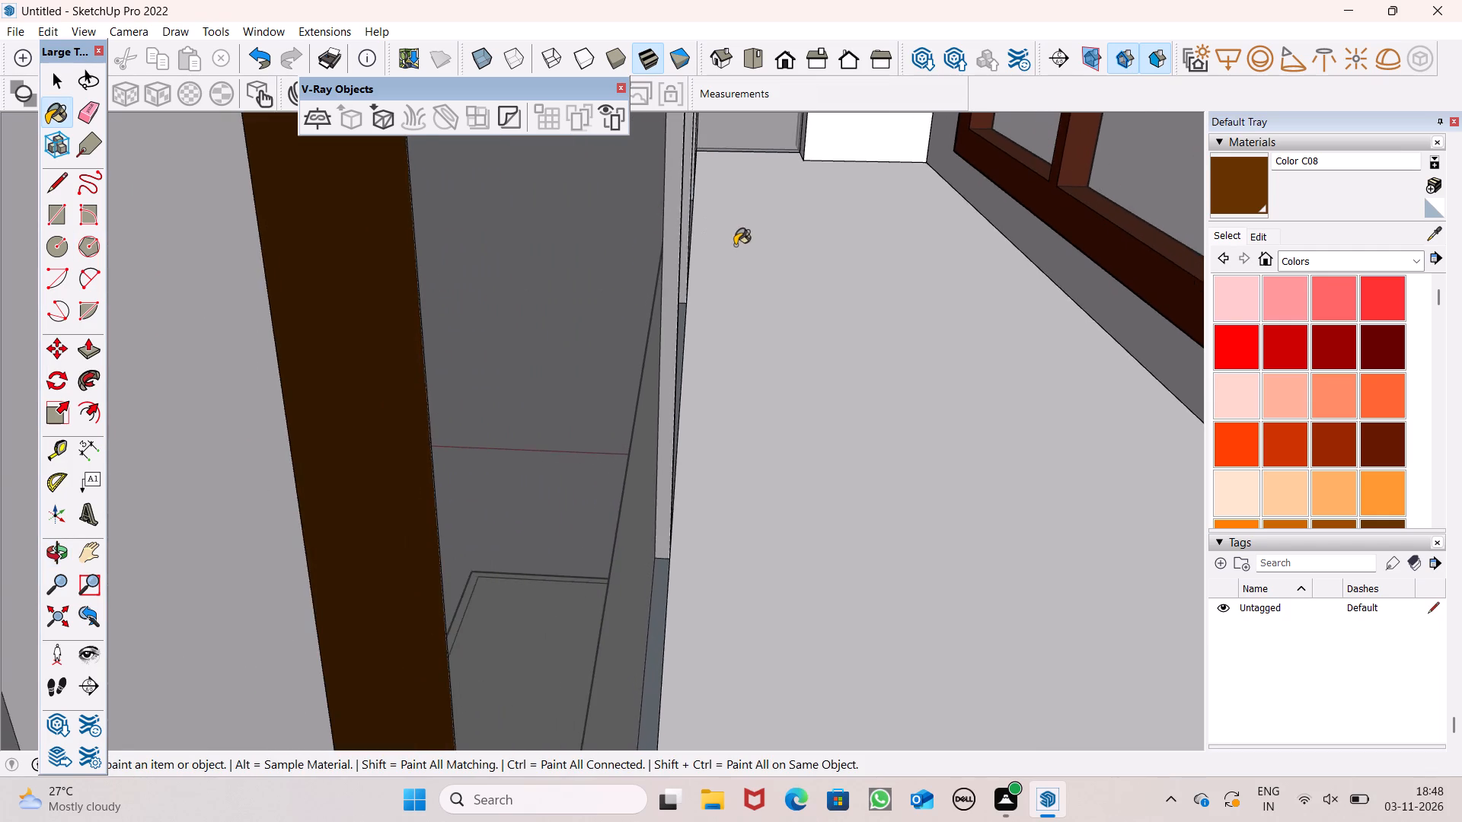
Paint the balcony-side faces of the next three railing posts, working away from the browned corner post, brown Color C08.
{"action": "scroll", "coordinate": [735, 246], "scroll_direction": "up", "scroll_amount": 3}
{"action": "middle_click", "coordinate": [733, 246]}
{"action": "left_click", "coordinate": [541, 381]}
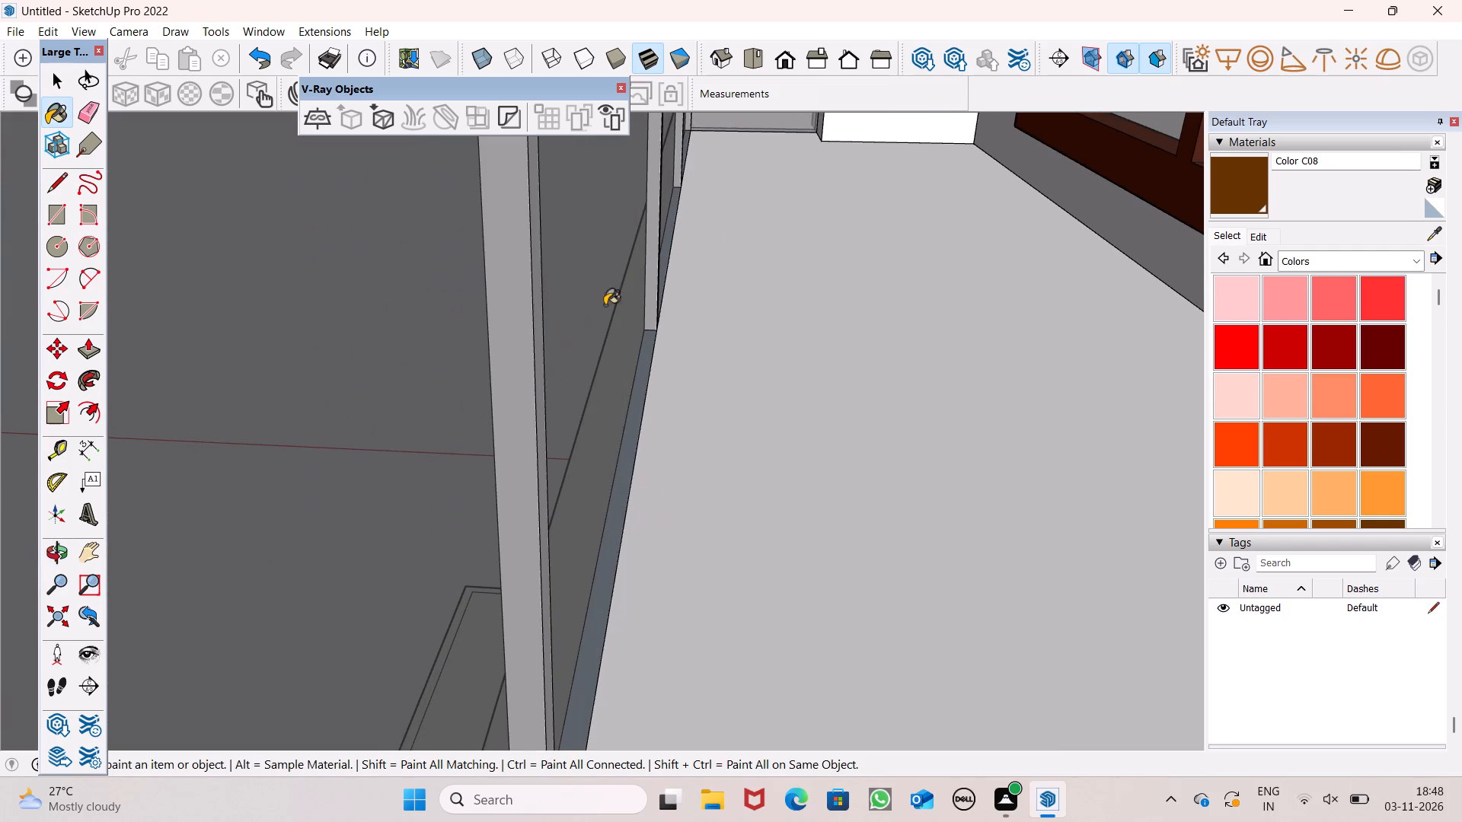
{"action": "scroll", "coordinate": [685, 231], "scroll_direction": "up", "scroll_amount": 7}
{"action": "left_click", "coordinate": [592, 333]}
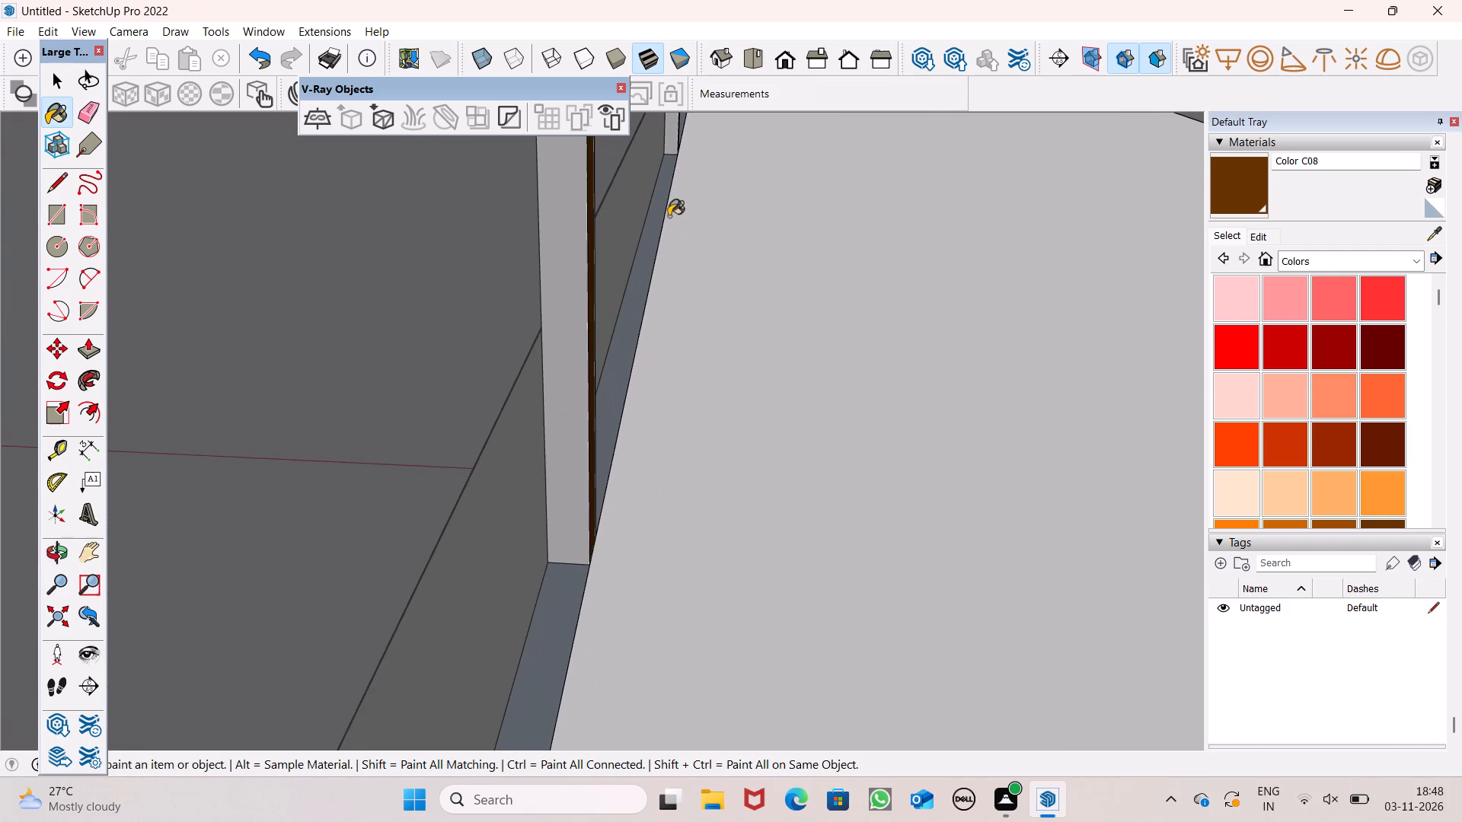
{"action": "scroll", "coordinate": [675, 166], "scroll_direction": "up", "scroll_amount": 2}
{"action": "scroll", "coordinate": [661, 314], "scroll_direction": "down", "scroll_amount": 6}
{"action": "scroll", "coordinate": [640, 112], "scroll_direction": "up", "scroll_amount": 4}
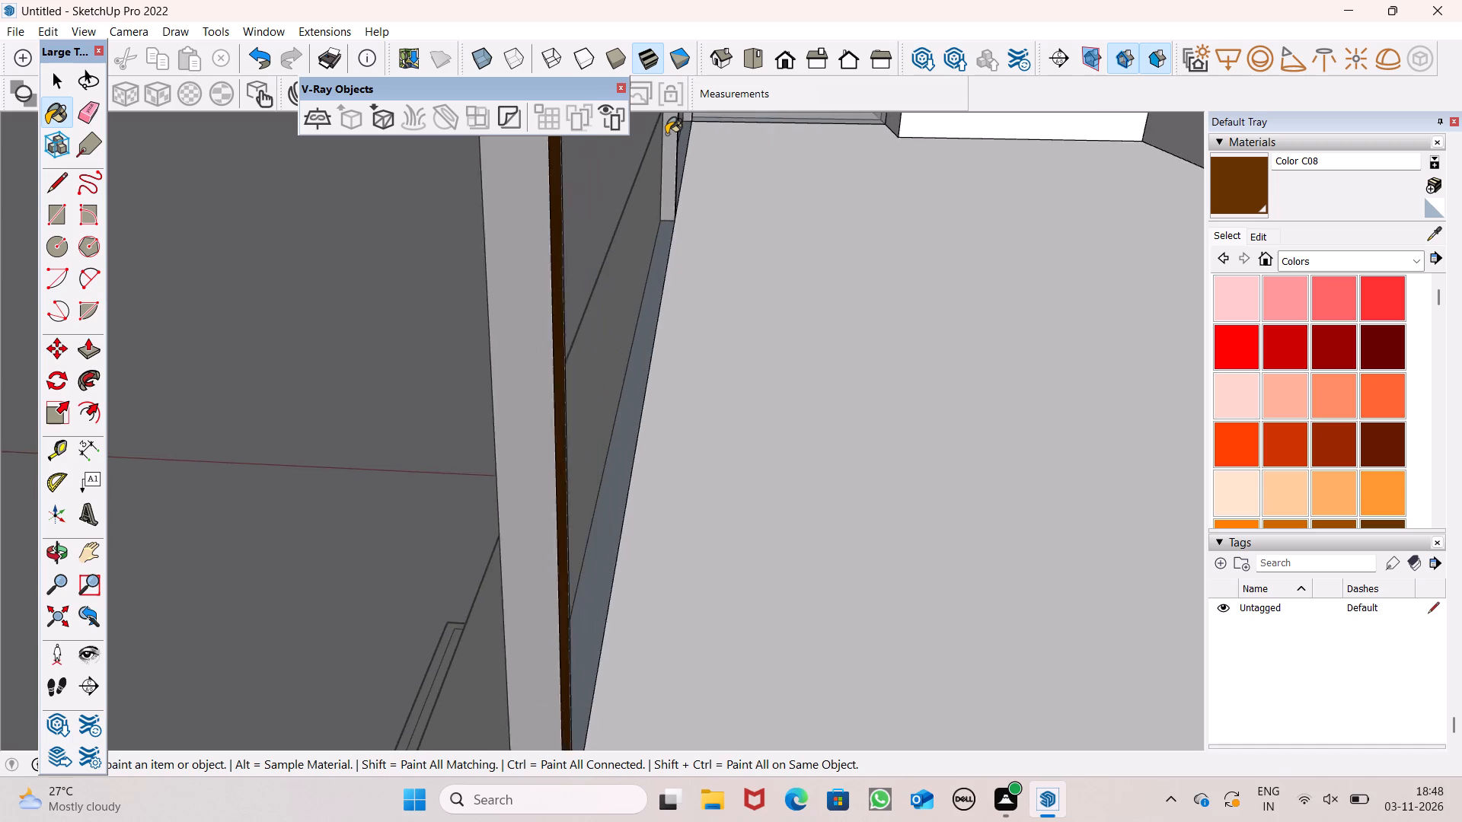
{"action": "scroll", "coordinate": [666, 134], "scroll_direction": "up", "scroll_amount": 12}
{"action": "scroll", "coordinate": [669, 260], "scroll_direction": "up", "scroll_amount": 4}
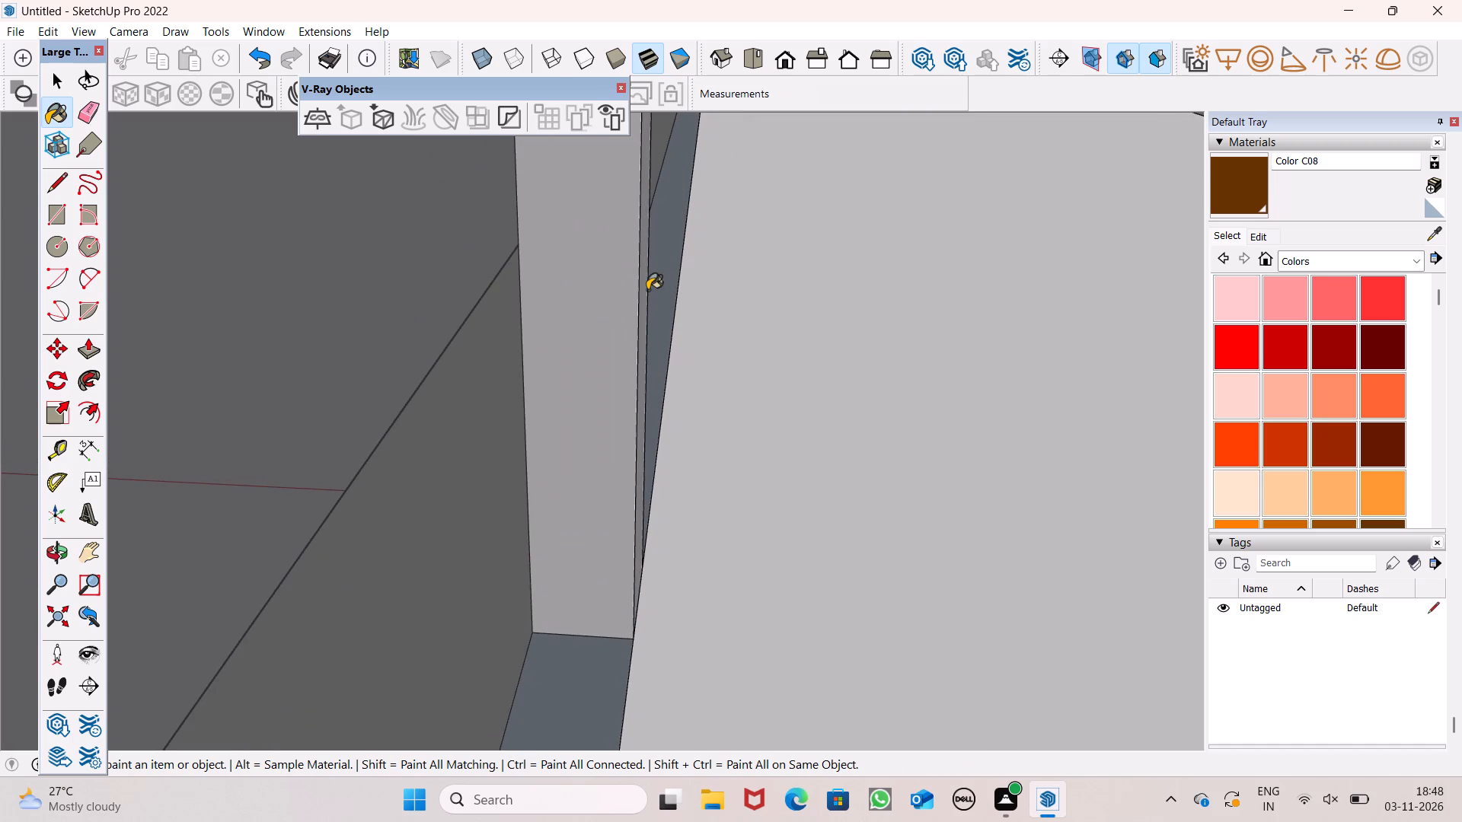
{"action": "left_click", "coordinate": [646, 285]}
Paint the top and outer face of the third post from that balcony's browned corner post brown Color C08.
{"action": "scroll", "coordinate": [640, 302], "scroll_direction": "down", "scroll_amount": 19}
{"action": "scroll", "coordinate": [732, 143], "scroll_direction": "up", "scroll_amount": 7}
{"action": "scroll", "coordinate": [729, 209], "scroll_direction": "down", "scroll_amount": 12}
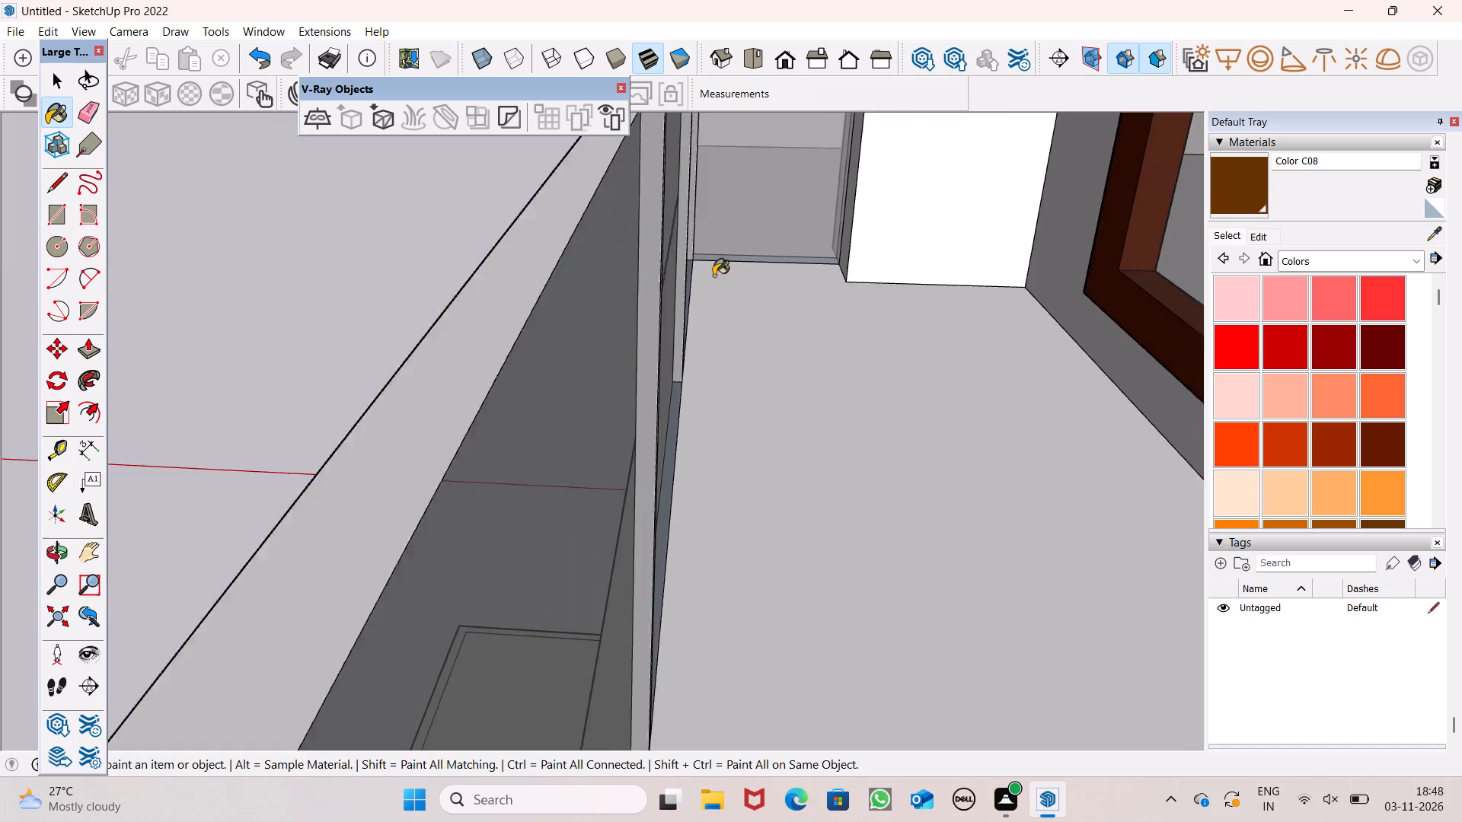
{"action": "scroll", "coordinate": [713, 276], "scroll_direction": "down", "scroll_amount": 1}
{"action": "middle_click_drag", "start_coordinate": [628, 314], "coordinate": [983, 305]}
{"action": "scroll", "coordinate": [772, 321], "scroll_direction": "down", "scroll_amount": 4}
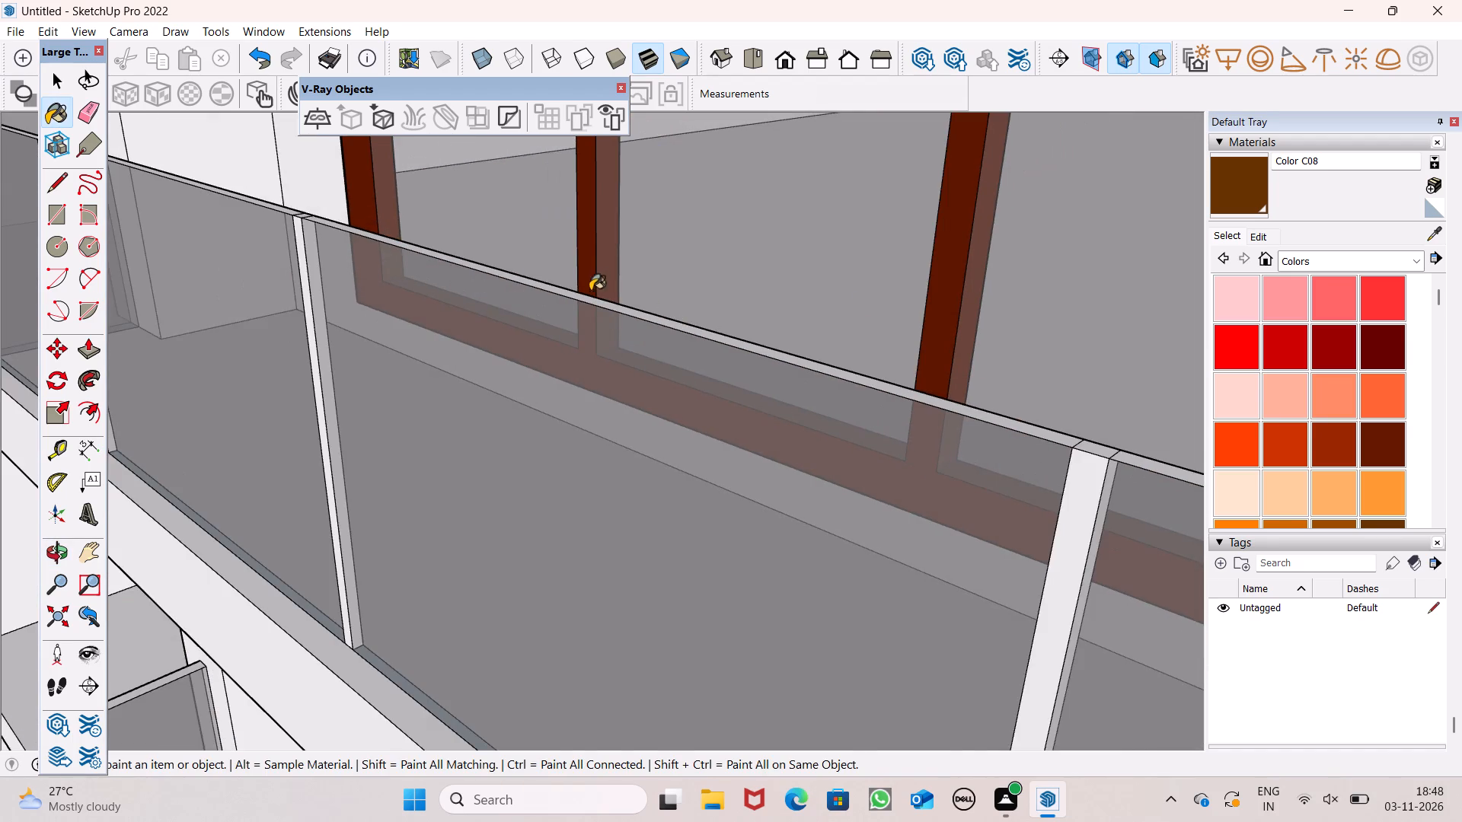
{"action": "scroll", "coordinate": [592, 299], "scroll_direction": "down", "scroll_amount": 3}
{"action": "scroll", "coordinate": [940, 387], "scroll_direction": "up", "scroll_amount": 5}
{"action": "left_click", "coordinate": [808, 405]}
{"action": "left_click", "coordinate": [809, 422]}
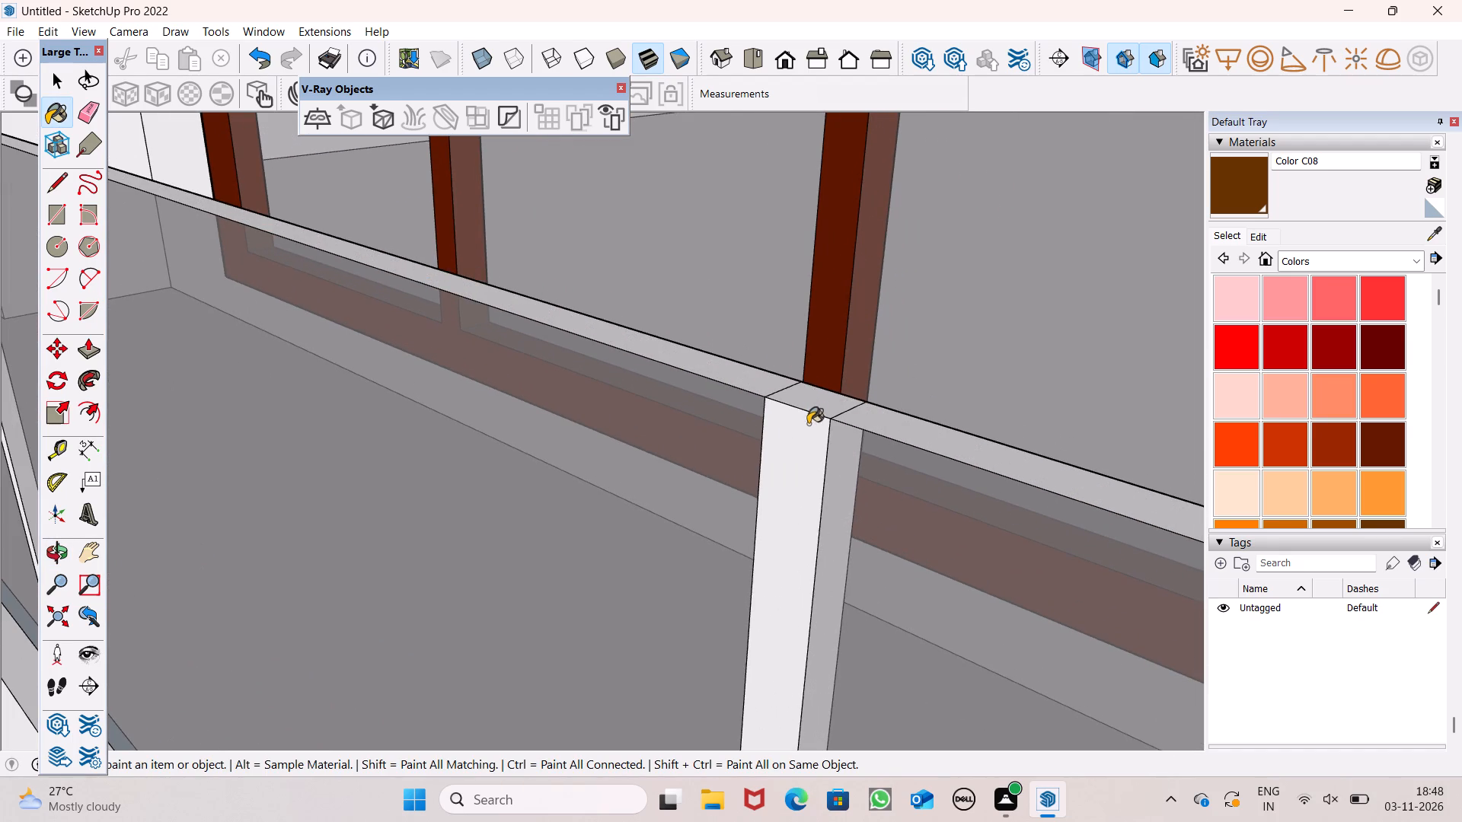
Paint the top and outer face of the post next to the railing's unpainted end corner brown Color C08.
{"action": "scroll", "coordinate": [740, 297], "scroll_direction": "down", "scroll_amount": 6}
{"action": "scroll", "coordinate": [661, 249], "scroll_direction": "down", "scroll_amount": 11}
{"action": "middle_click_drag", "start_coordinate": [453, 312], "coordinate": [688, 409]}
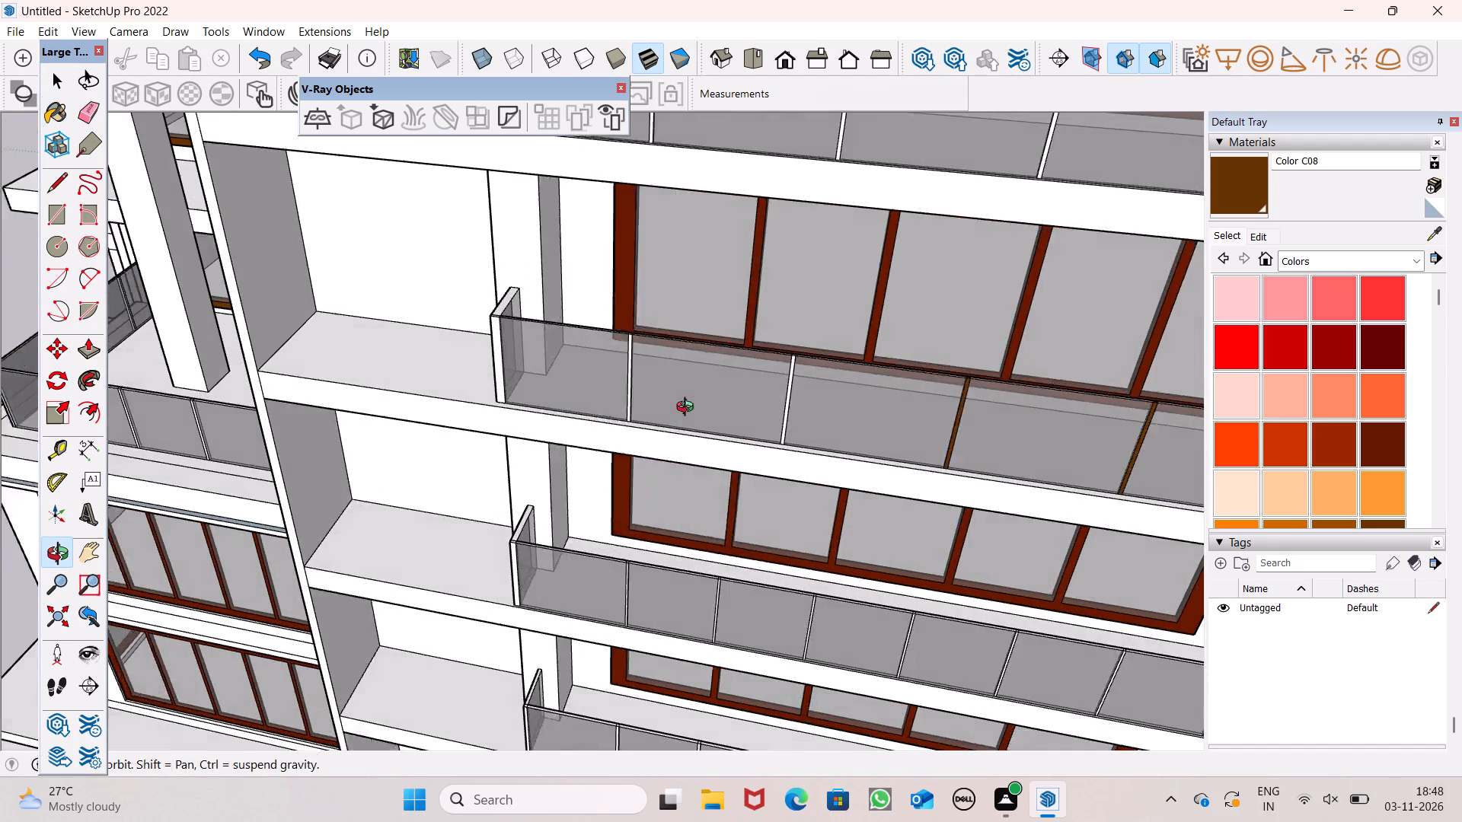
{"action": "middle_click_drag", "start_coordinate": [688, 409], "coordinate": [696, 413]}
{"action": "scroll", "coordinate": [661, 366], "scroll_direction": "up", "scroll_amount": 14}
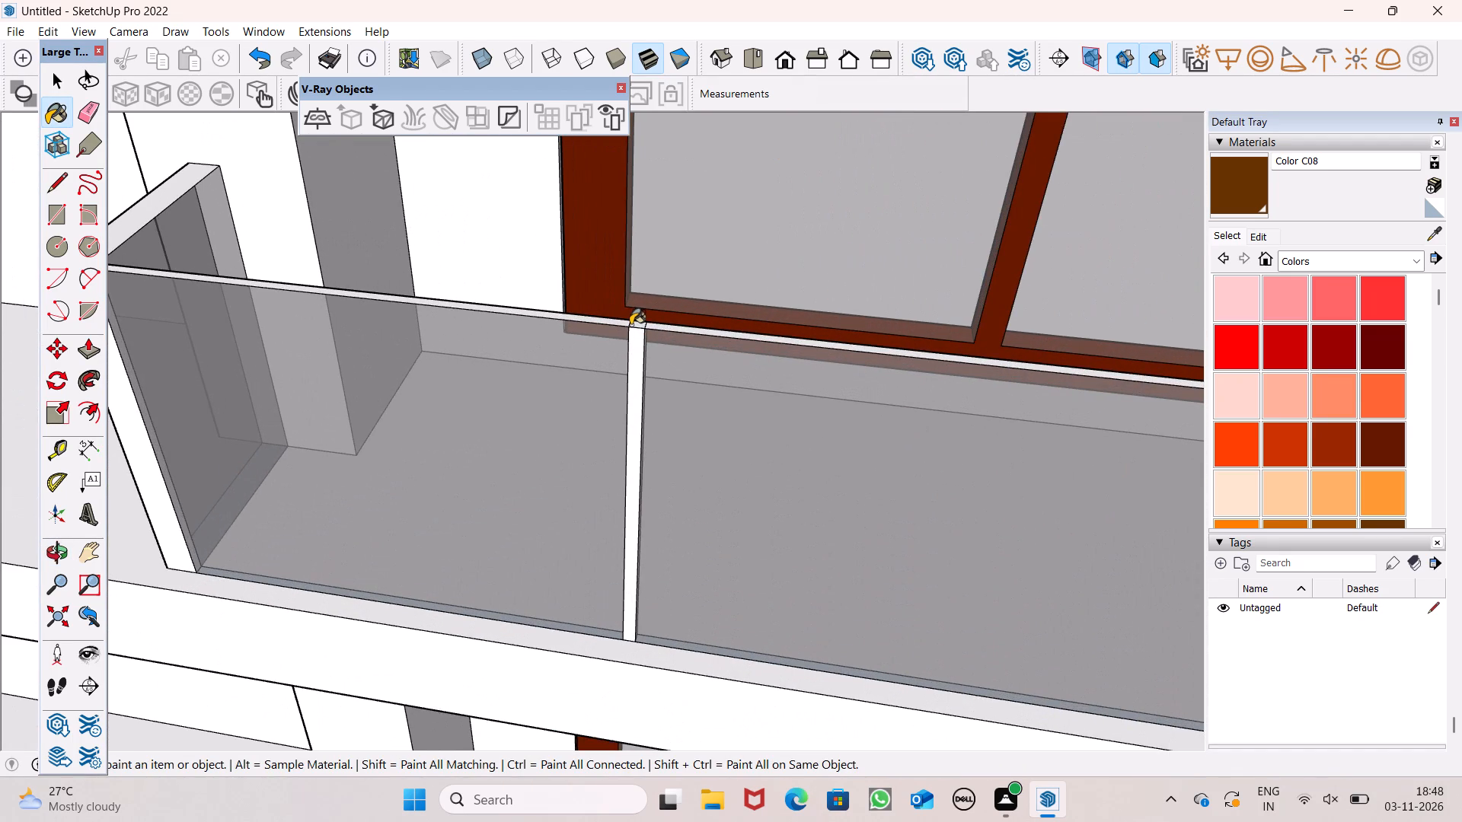
{"action": "left_click", "coordinate": [631, 325]}
{"action": "left_click", "coordinate": [632, 332]}
Paint the top and outer face of the one remaining white intermediate post on that railing brown Color C08.
{"action": "scroll", "coordinate": [614, 300], "scroll_direction": "down", "scroll_amount": 7}
{"action": "scroll", "coordinate": [551, 310], "scroll_direction": "down", "scroll_amount": 3}
{"action": "scroll", "coordinate": [862, 340], "scroll_direction": "up", "scroll_amount": 2}
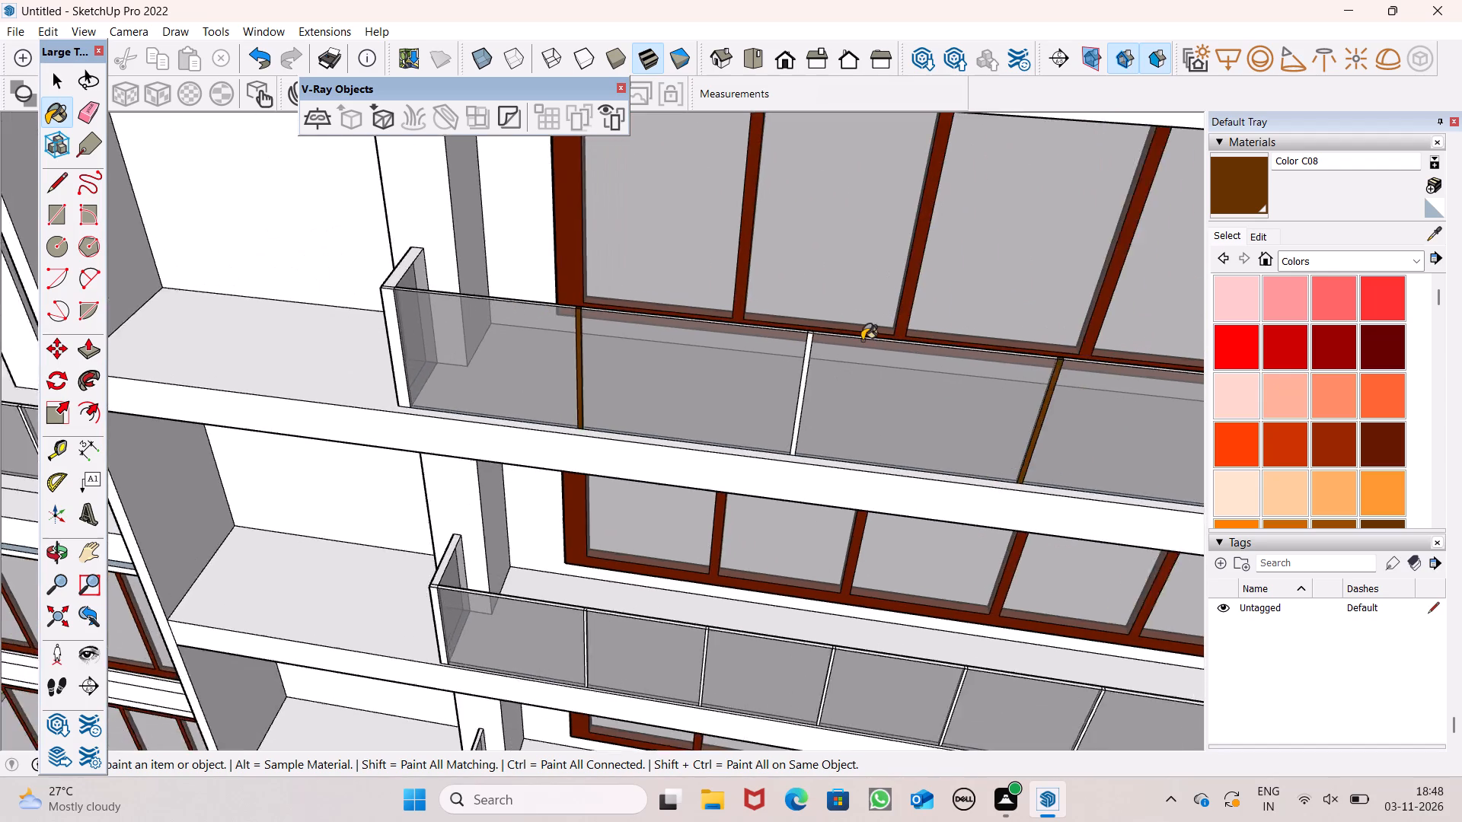
{"action": "scroll", "coordinate": [862, 340], "scroll_direction": "up", "scroll_amount": 4}
{"action": "scroll", "coordinate": [771, 333], "scroll_direction": "up", "scroll_amount": 15}
{"action": "left_click", "coordinate": [772, 307]}
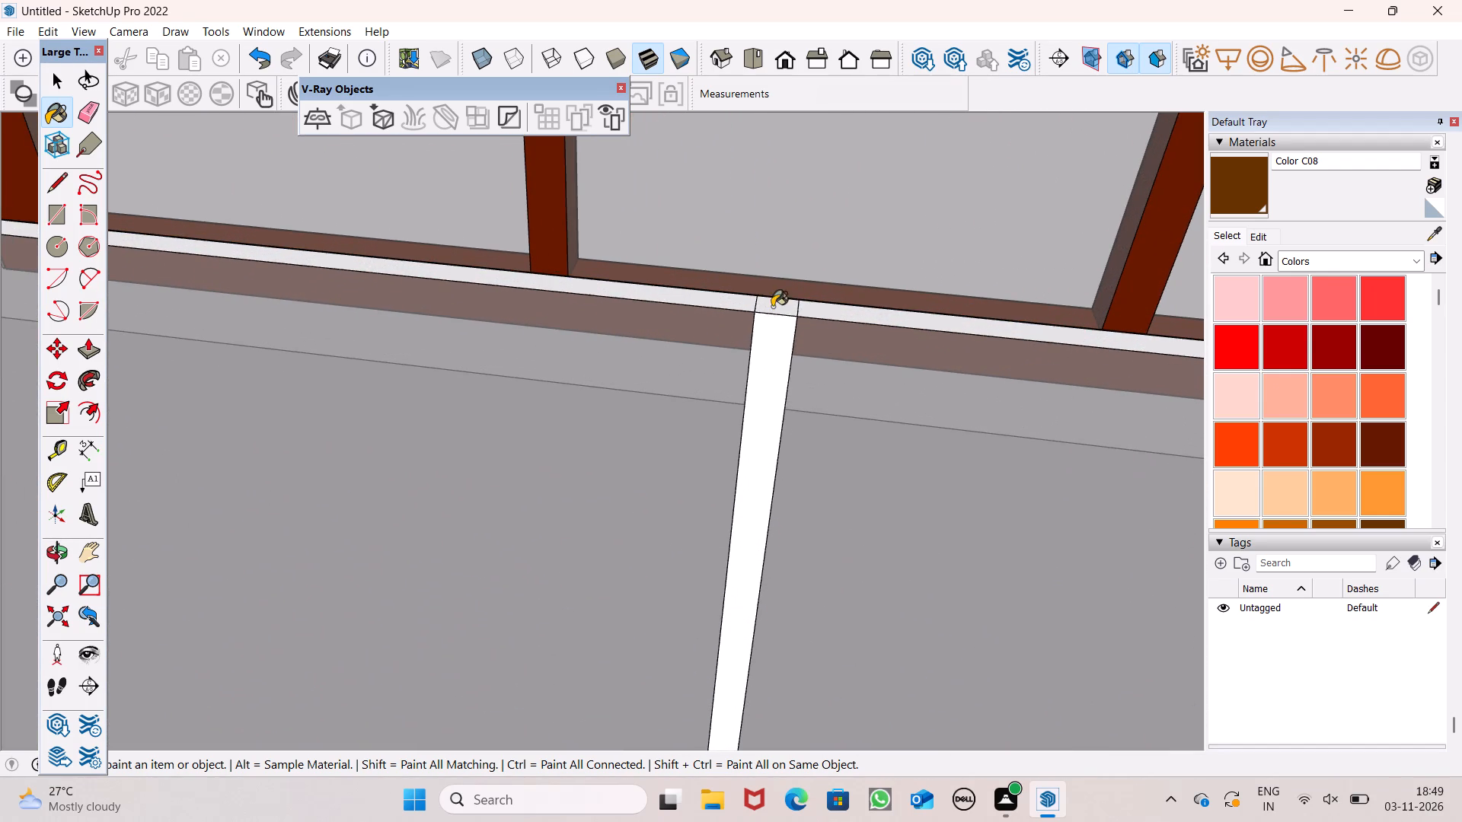
{"action": "left_click", "coordinate": [771, 329]}
Paint the top and both outer faces of the white corner post at that railing's other end brown Color C08.
{"action": "scroll", "coordinate": [890, 304], "scroll_direction": "down", "scroll_amount": 11}
{"action": "scroll", "coordinate": [746, 285], "scroll_direction": "down", "scroll_amount": 3}
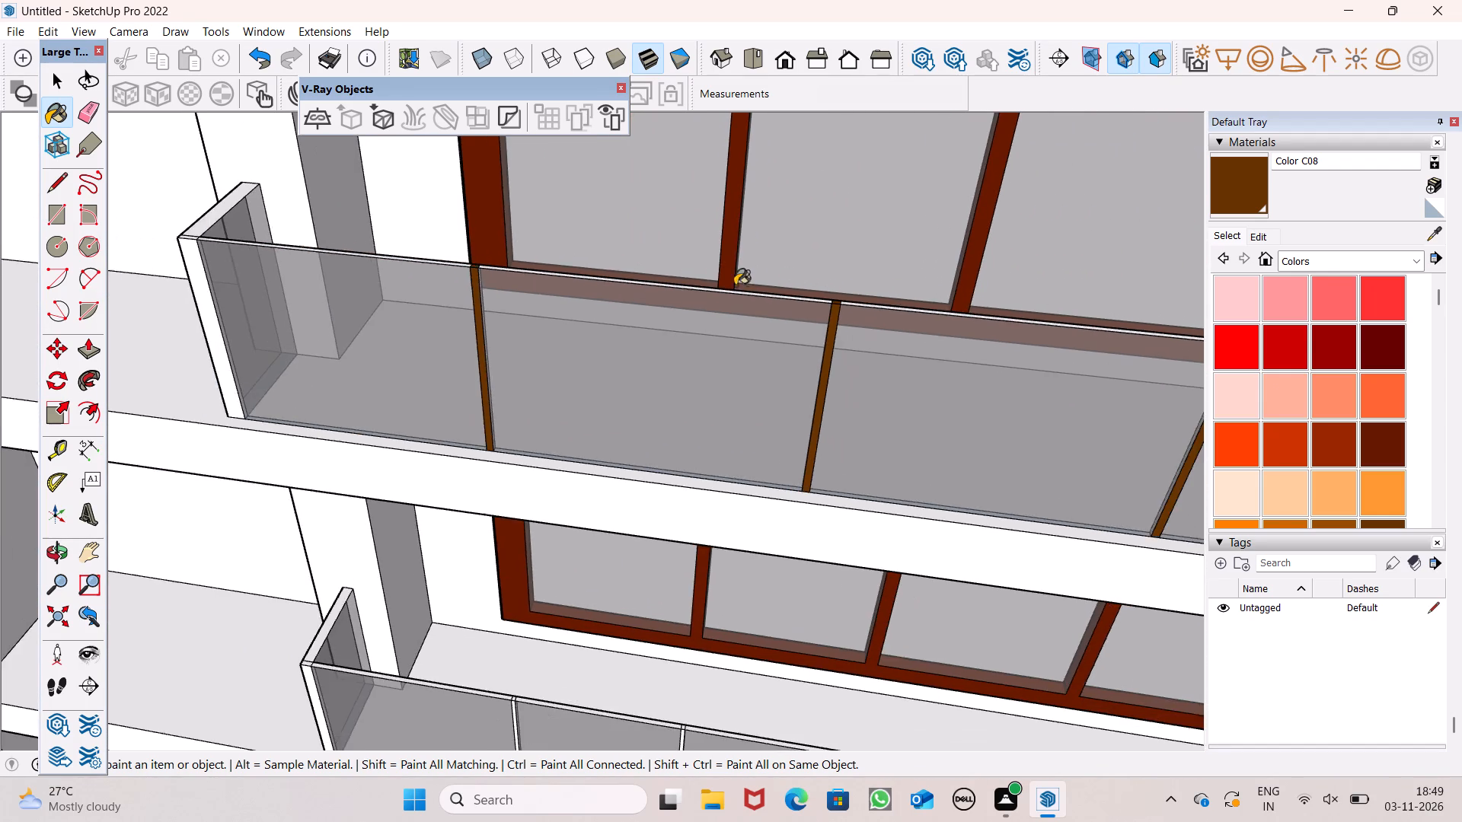
{"action": "middle_click_drag", "start_coordinate": [476, 301], "coordinate": [844, 352]}
{"action": "scroll", "coordinate": [490, 428], "scroll_direction": "up", "scroll_amount": 6}
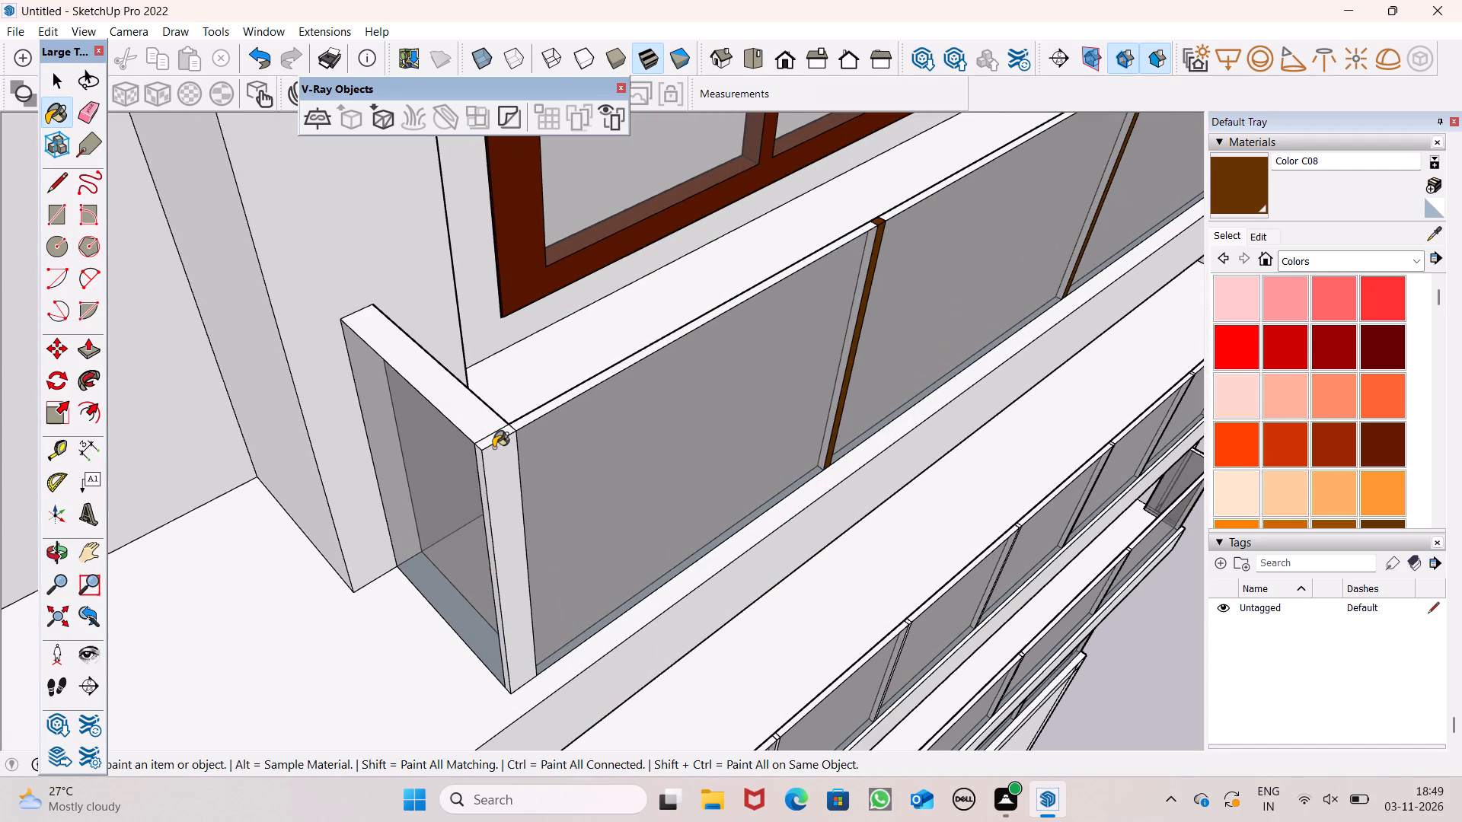
{"action": "left_click", "coordinate": [493, 442]}
{"action": "left_click", "coordinate": [500, 460]}
{"action": "middle_click_drag", "start_coordinate": [487, 457], "coordinate": [693, 413]}
{"action": "scroll", "coordinate": [666, 398], "scroll_direction": "up", "scroll_amount": 5}
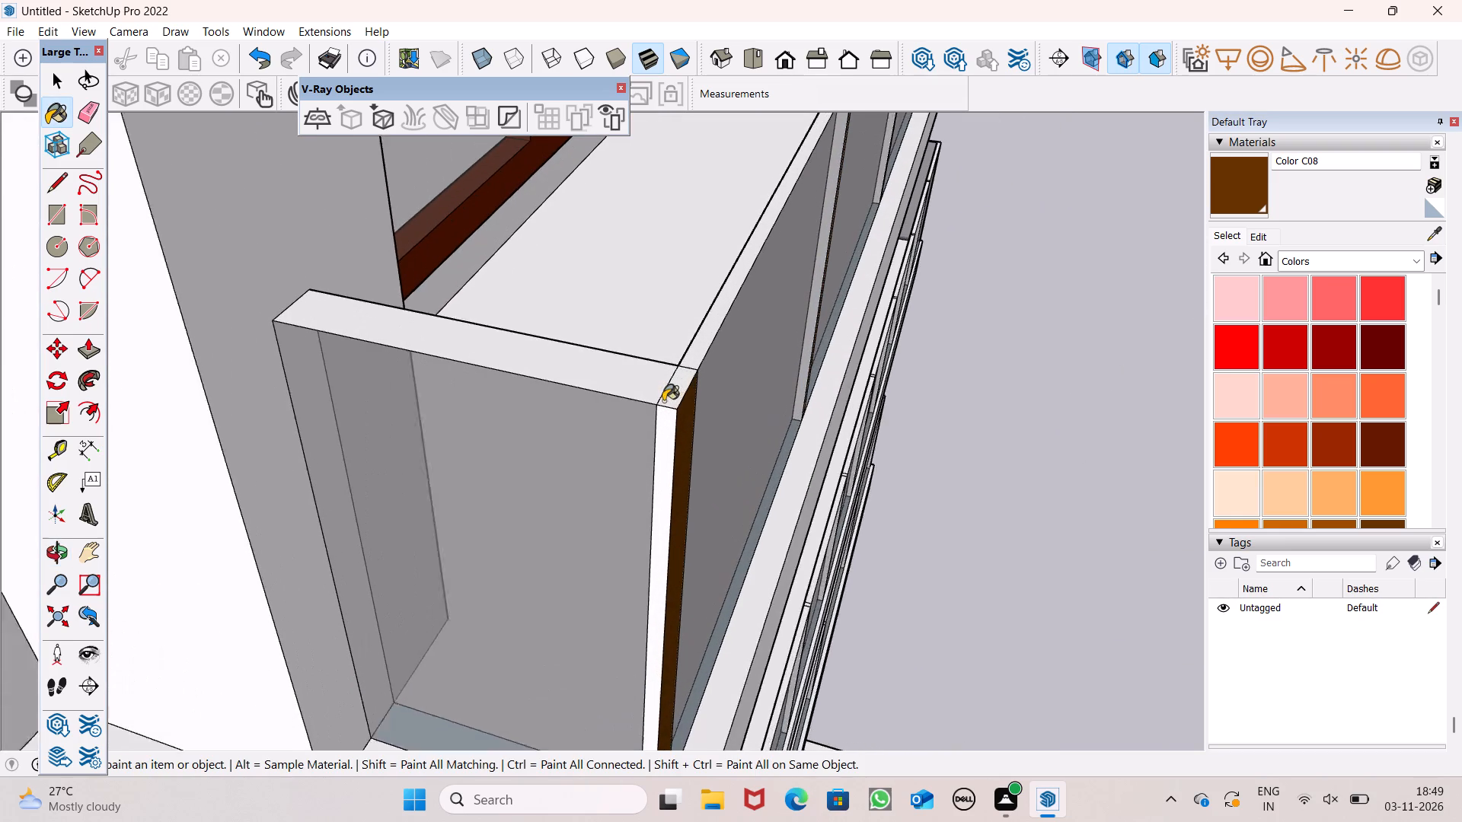
{"action": "scroll", "coordinate": [663, 401], "scroll_direction": "up", "scroll_amount": 2}
{"action": "left_click", "coordinate": [669, 391]}
{"action": "left_click", "coordinate": [665, 413]}
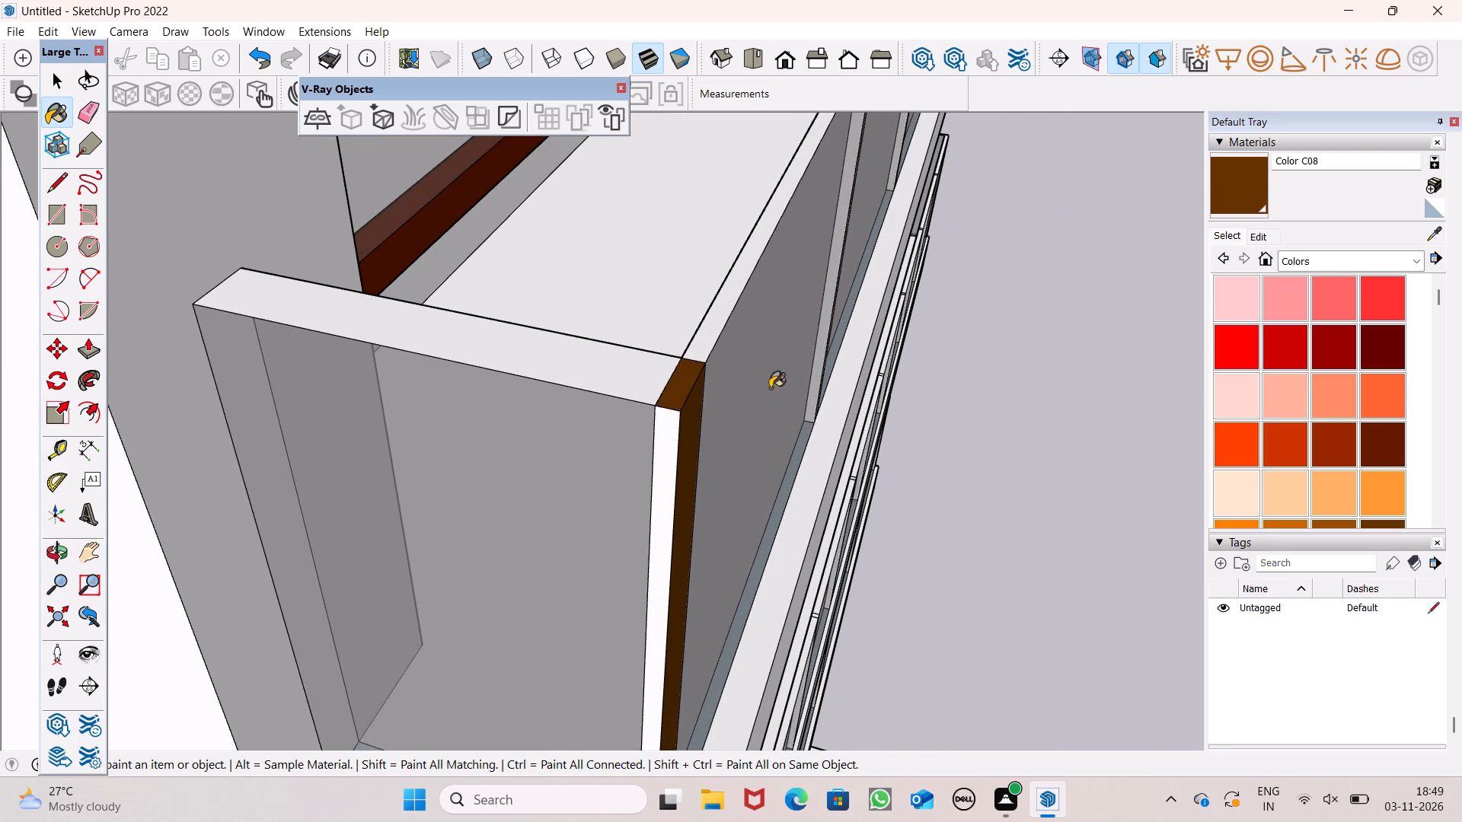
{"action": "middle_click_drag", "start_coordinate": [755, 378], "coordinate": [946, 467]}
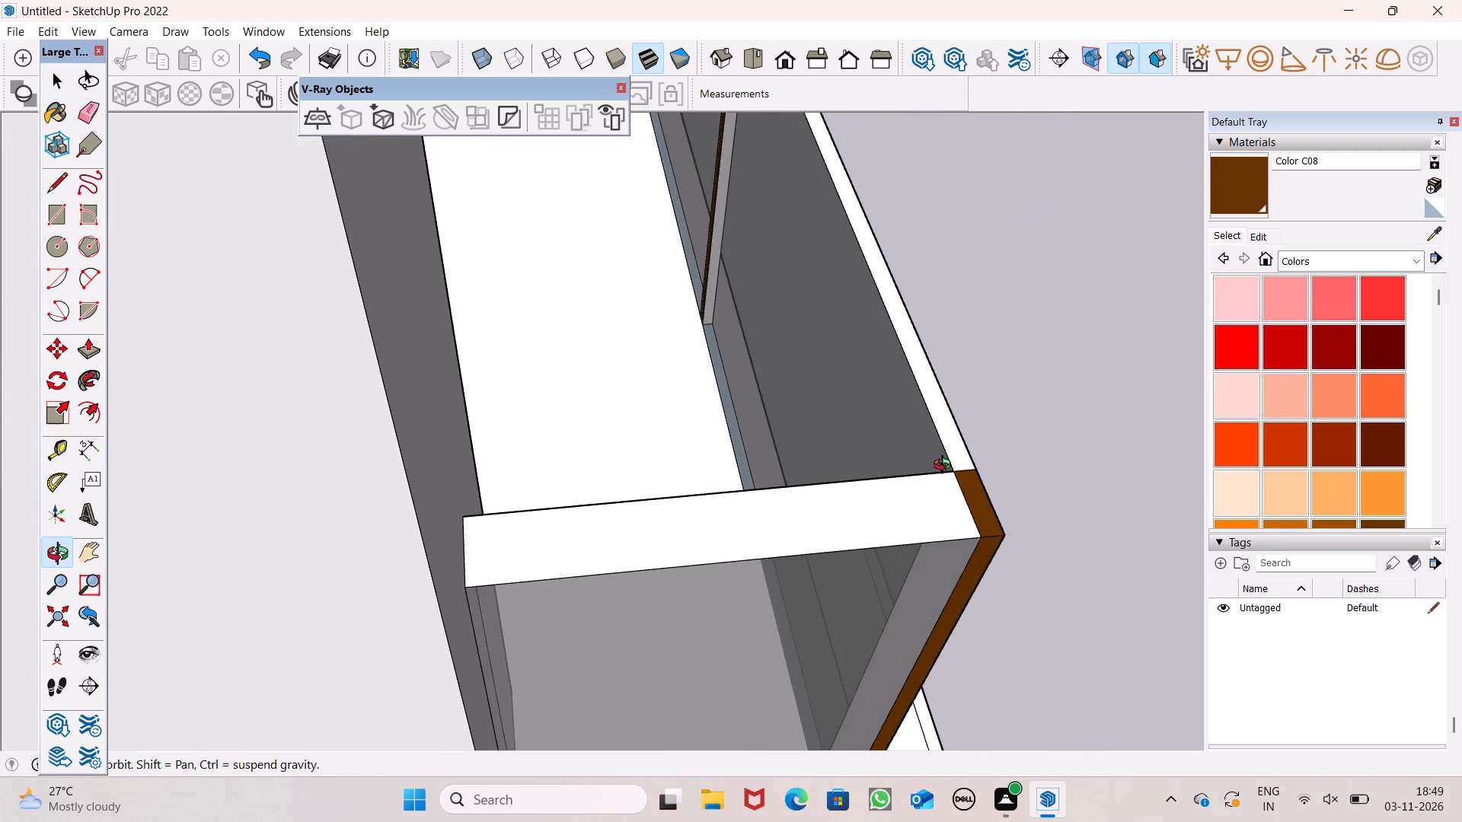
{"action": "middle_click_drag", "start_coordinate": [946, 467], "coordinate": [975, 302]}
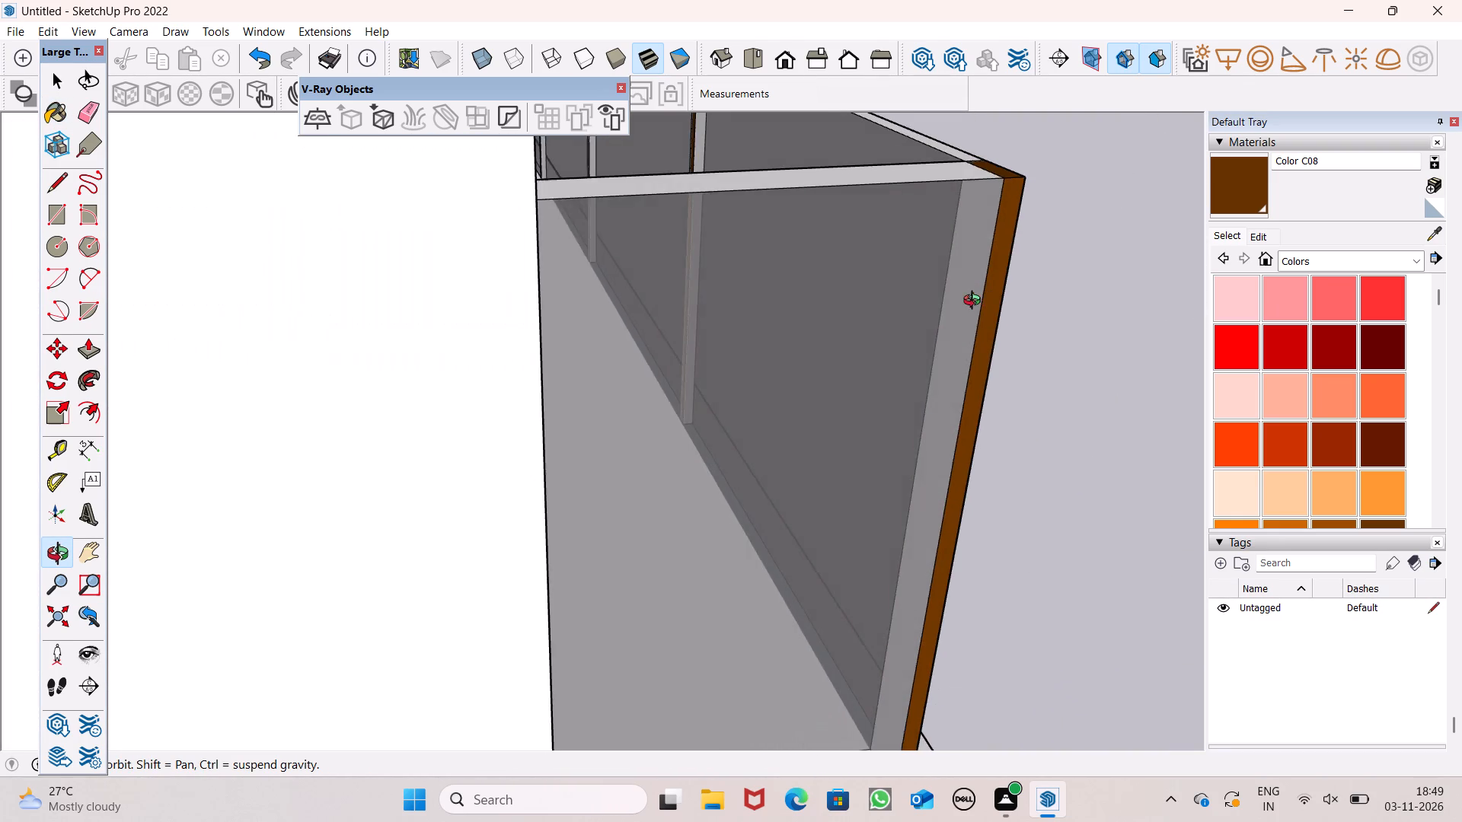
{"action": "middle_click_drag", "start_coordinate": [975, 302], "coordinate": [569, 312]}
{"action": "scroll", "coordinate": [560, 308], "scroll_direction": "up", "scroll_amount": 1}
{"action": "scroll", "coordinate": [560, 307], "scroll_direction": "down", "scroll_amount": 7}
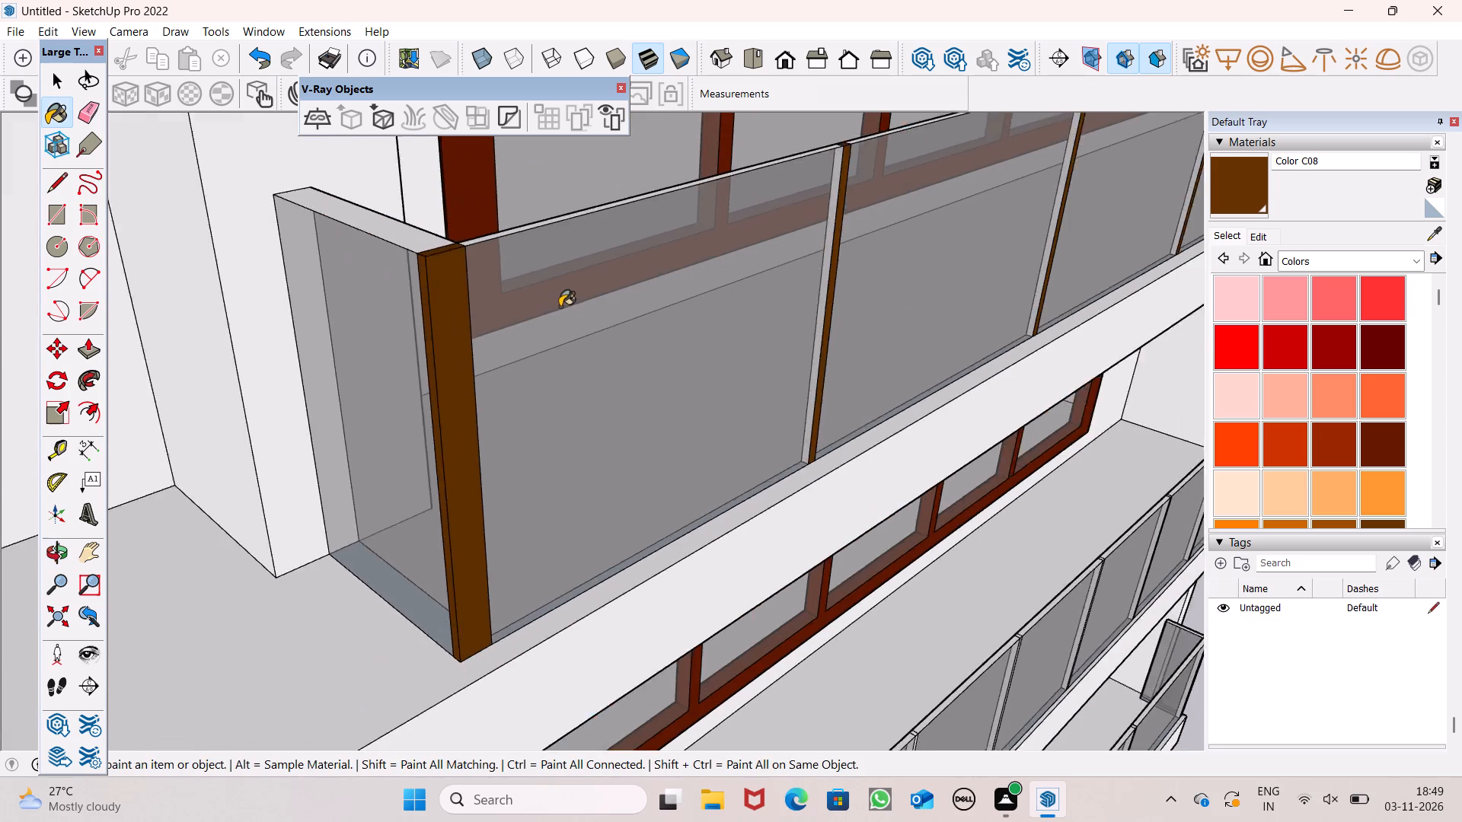
On the balcony directly above, paint the same end's corner post top and outer face and both adjoining top rails brown Color C08.
{"action": "scroll", "coordinate": [560, 307], "scroll_direction": "down", "scroll_amount": 16}
{"action": "scroll", "coordinate": [550, 305], "scroll_direction": "down", "scroll_amount": 6}
{"action": "middle_click_drag", "start_coordinate": [634, 409], "coordinate": [571, 491]}
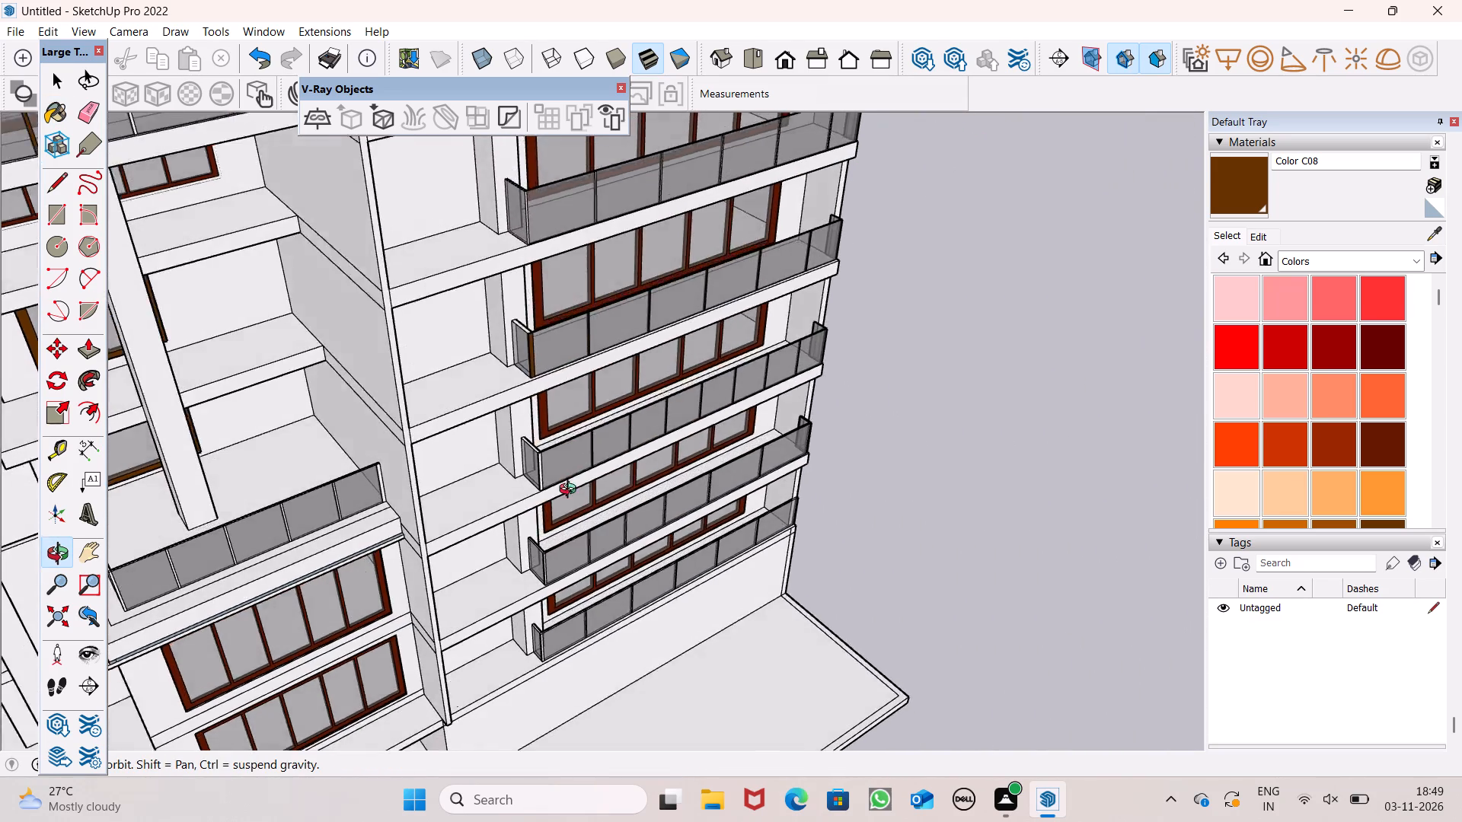
{"action": "middle_click_drag", "start_coordinate": [571, 491], "coordinate": [568, 497]}
{"action": "scroll", "coordinate": [570, 314], "scroll_direction": "up", "scroll_amount": 7}
{"action": "scroll", "coordinate": [538, 492], "scroll_direction": "down", "scroll_amount": 6}
{"action": "scroll", "coordinate": [474, 300], "scroll_direction": "up", "scroll_amount": 7}
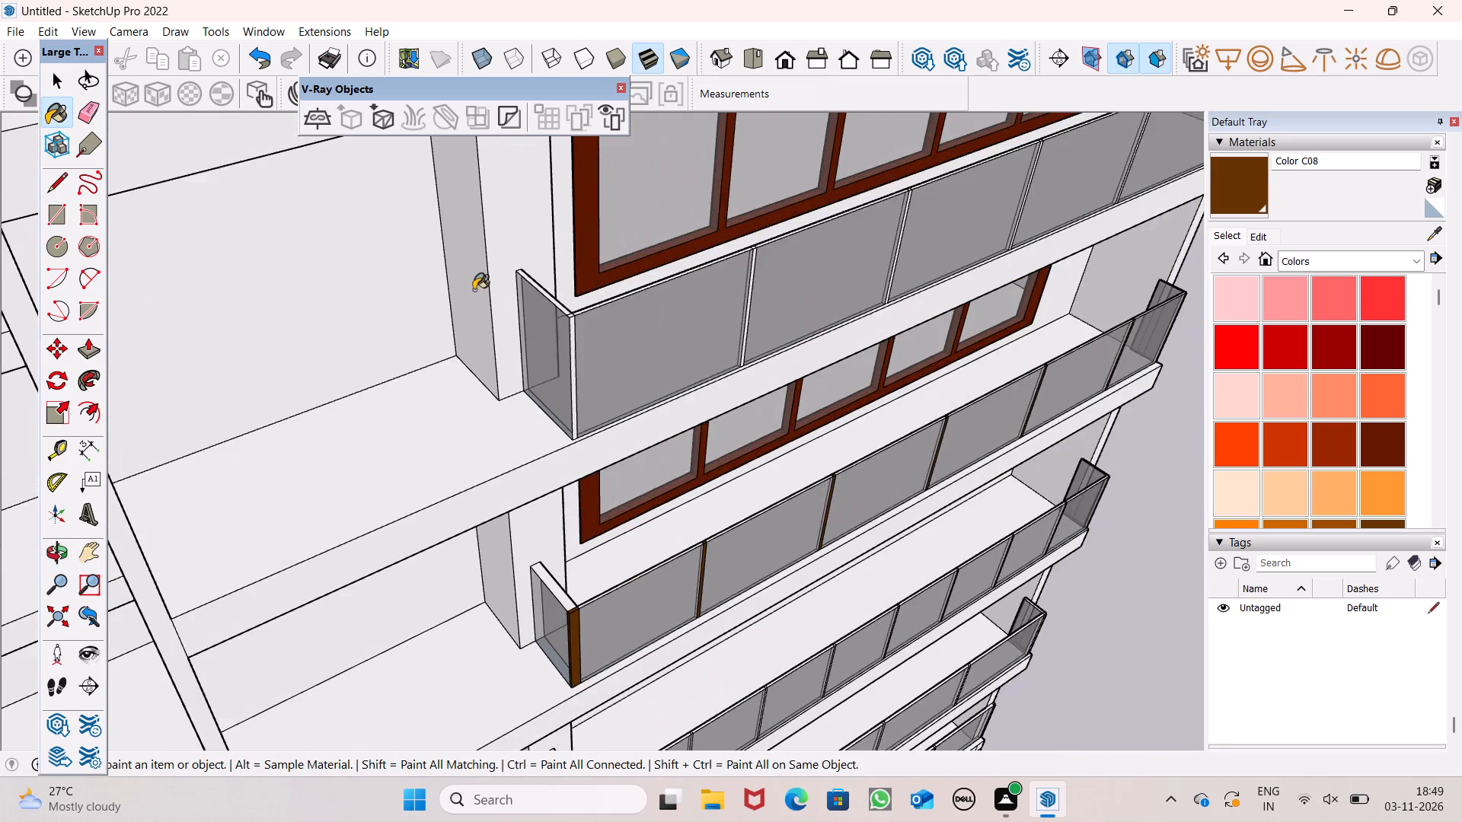
{"action": "scroll", "coordinate": [595, 305], "scroll_direction": "up", "scroll_amount": 15}
{"action": "scroll", "coordinate": [589, 311], "scroll_direction": "up", "scroll_amount": 6}
{"action": "left_click_drag", "start_coordinate": [586, 298], "coordinate": [586, 308]}
{"action": "left_click", "coordinate": [596, 329]}
{"action": "left_click", "coordinate": [669, 308]}
{"action": "left_click", "coordinate": [625, 394]}
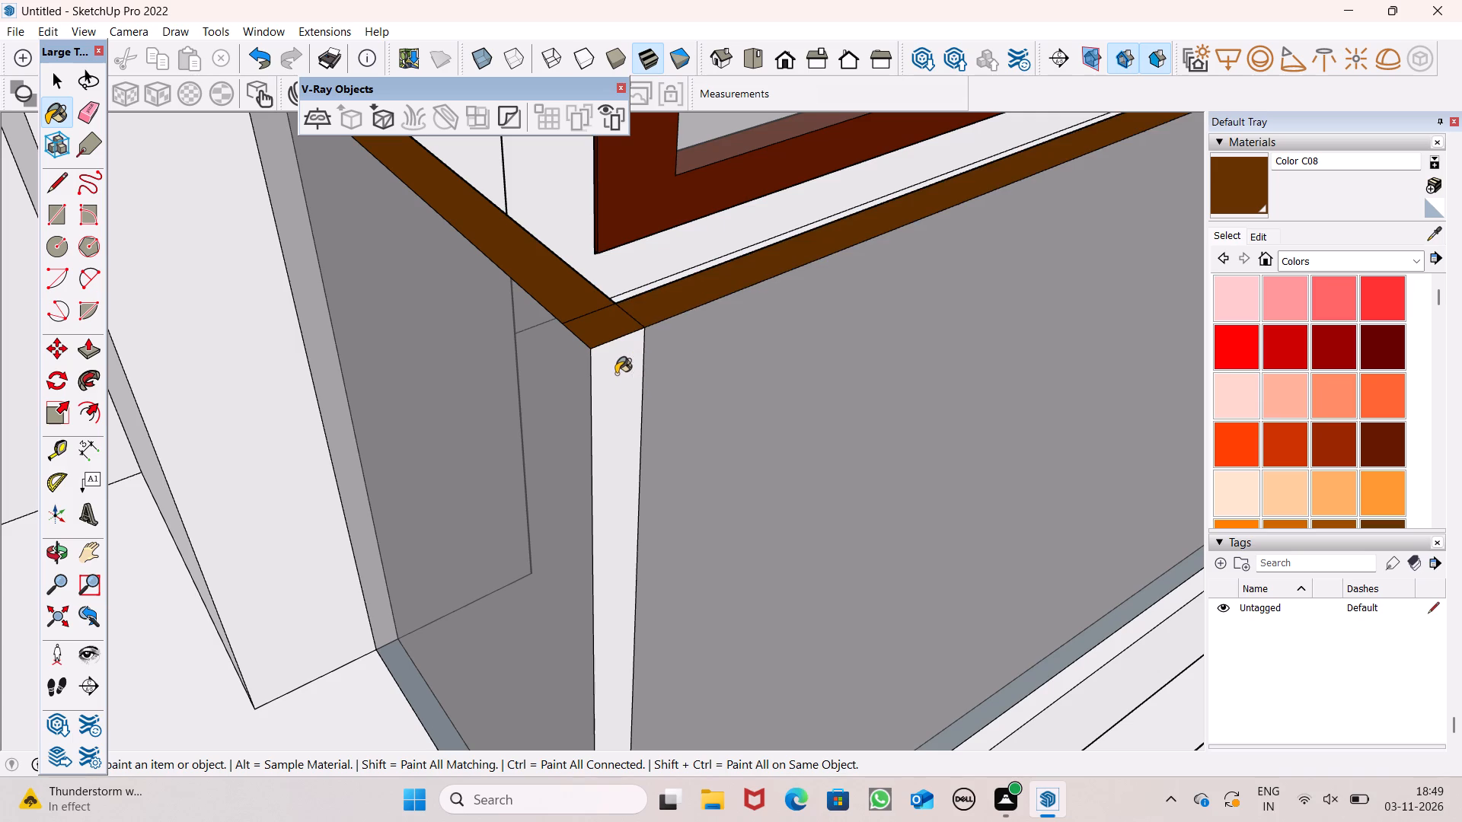